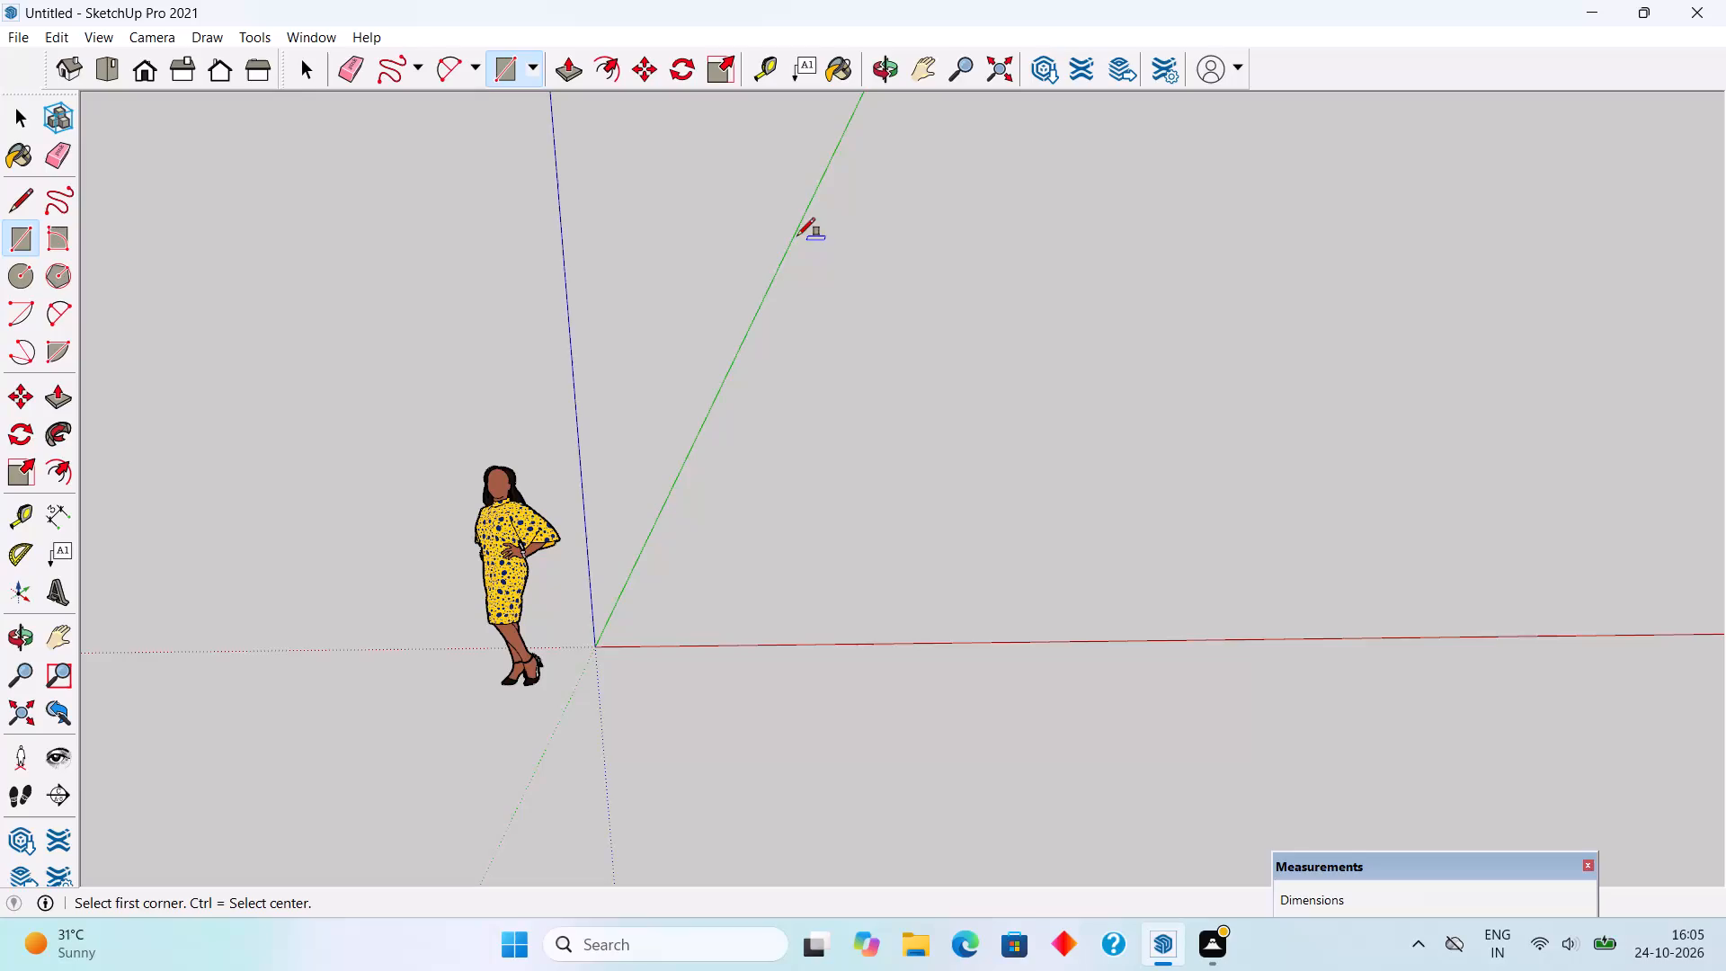
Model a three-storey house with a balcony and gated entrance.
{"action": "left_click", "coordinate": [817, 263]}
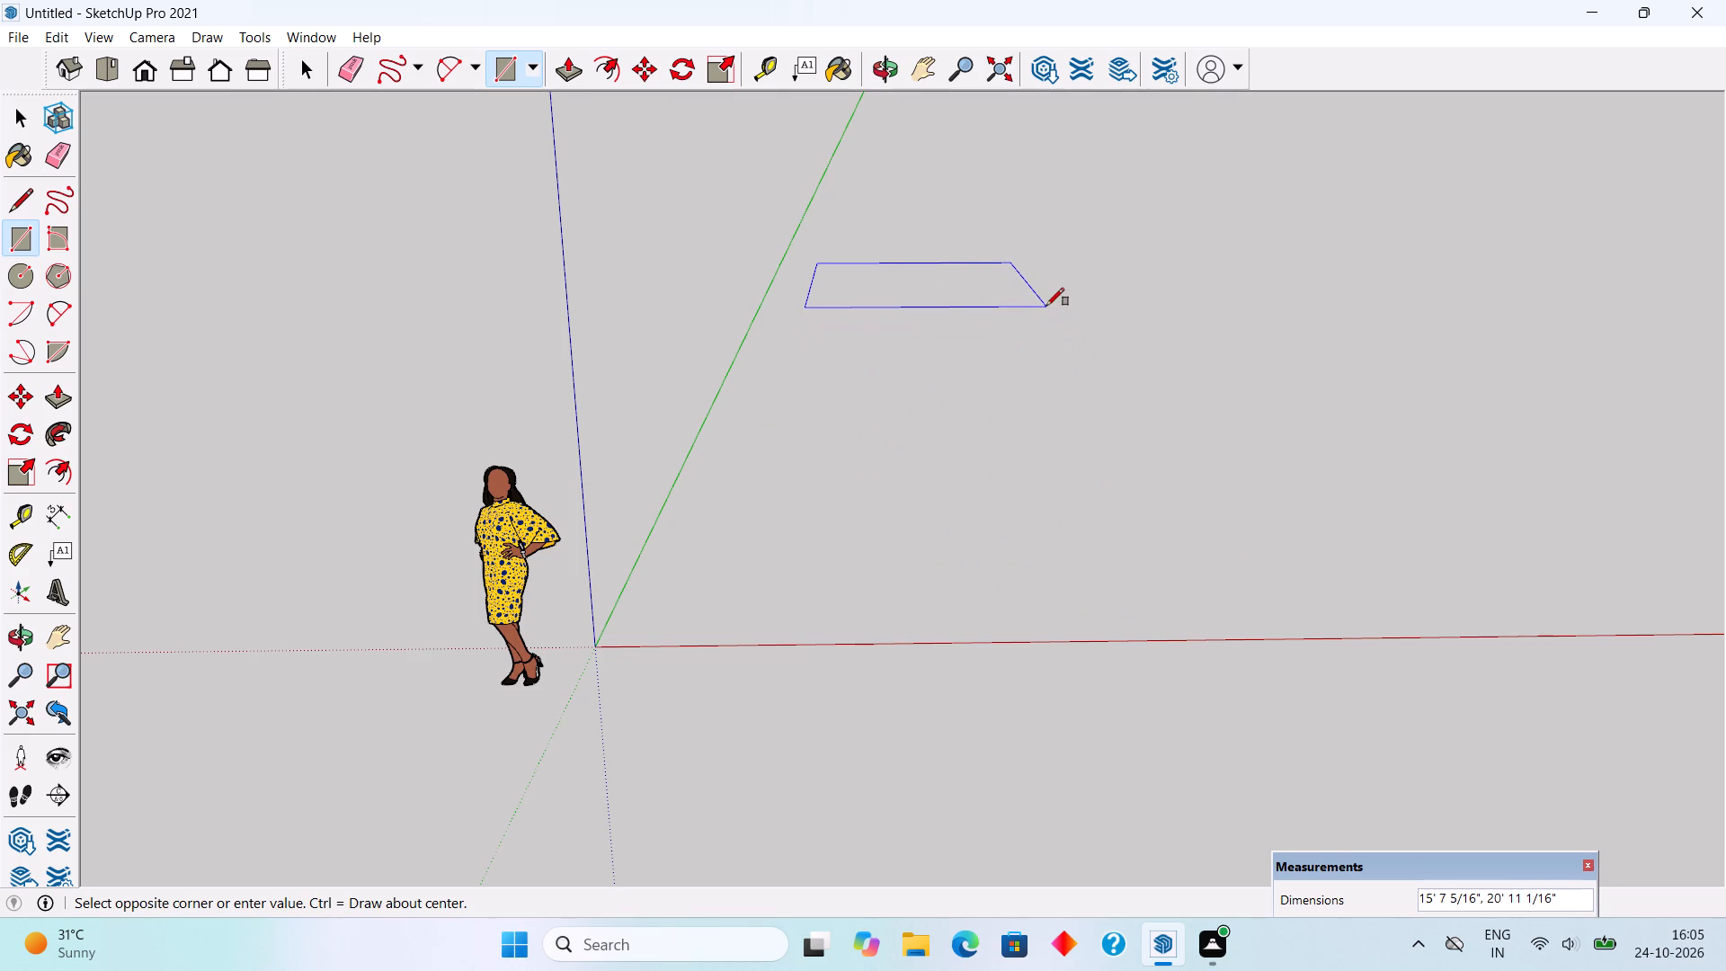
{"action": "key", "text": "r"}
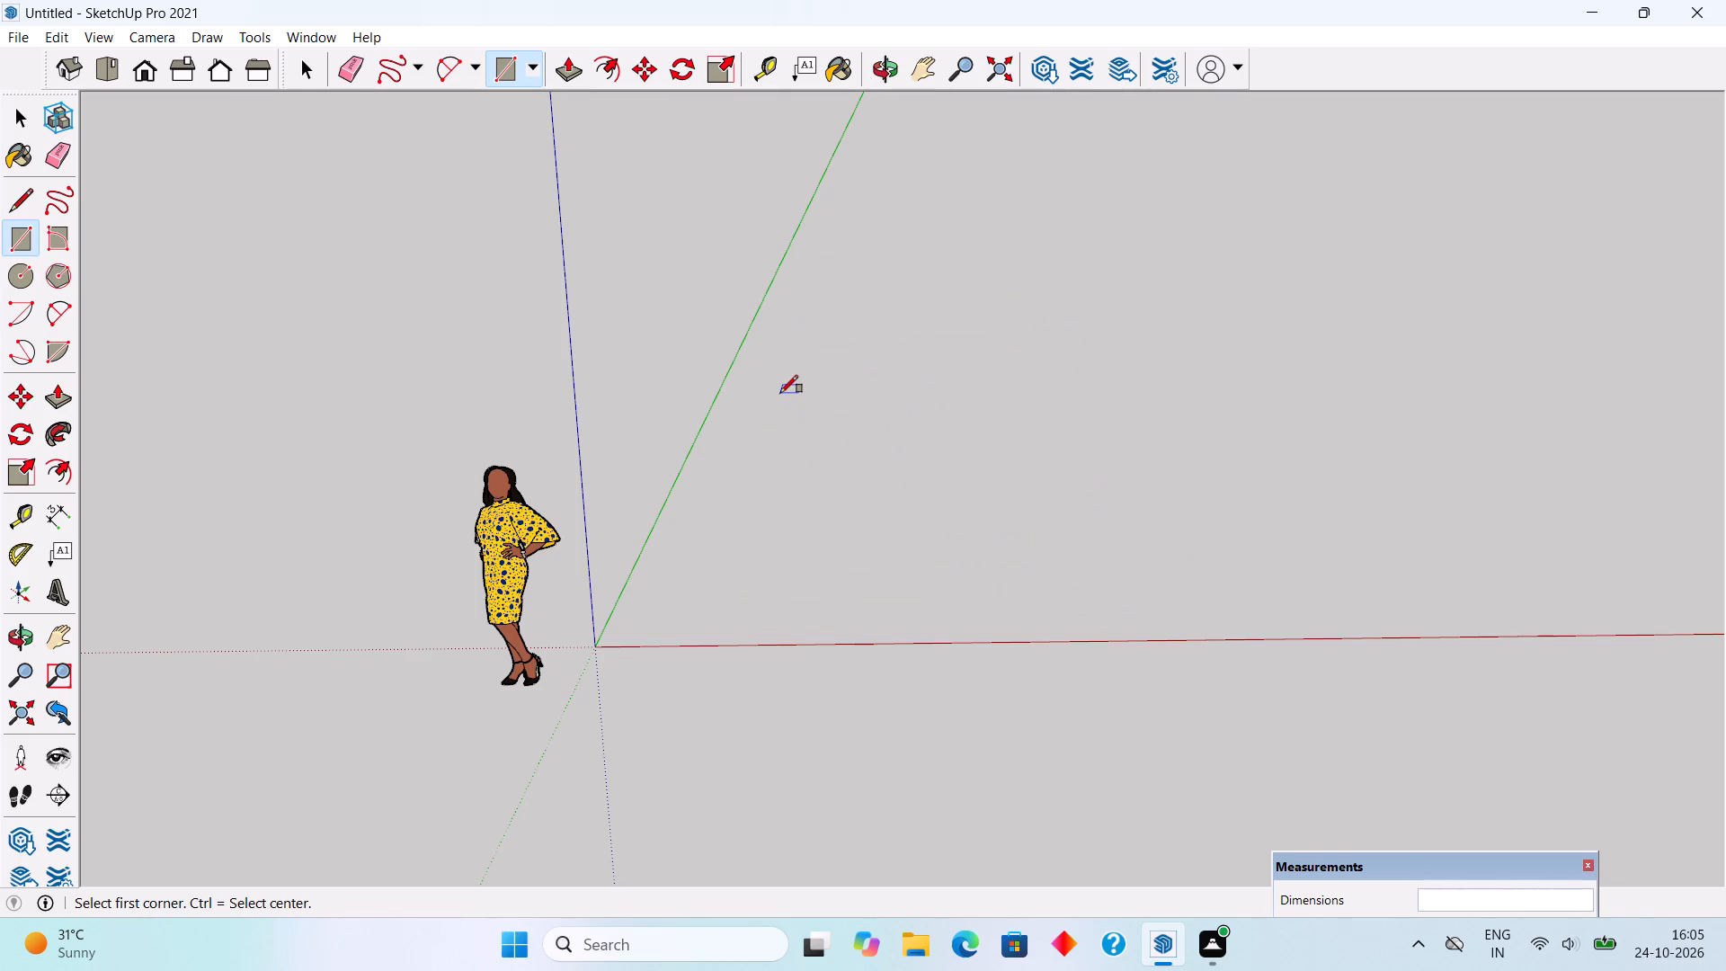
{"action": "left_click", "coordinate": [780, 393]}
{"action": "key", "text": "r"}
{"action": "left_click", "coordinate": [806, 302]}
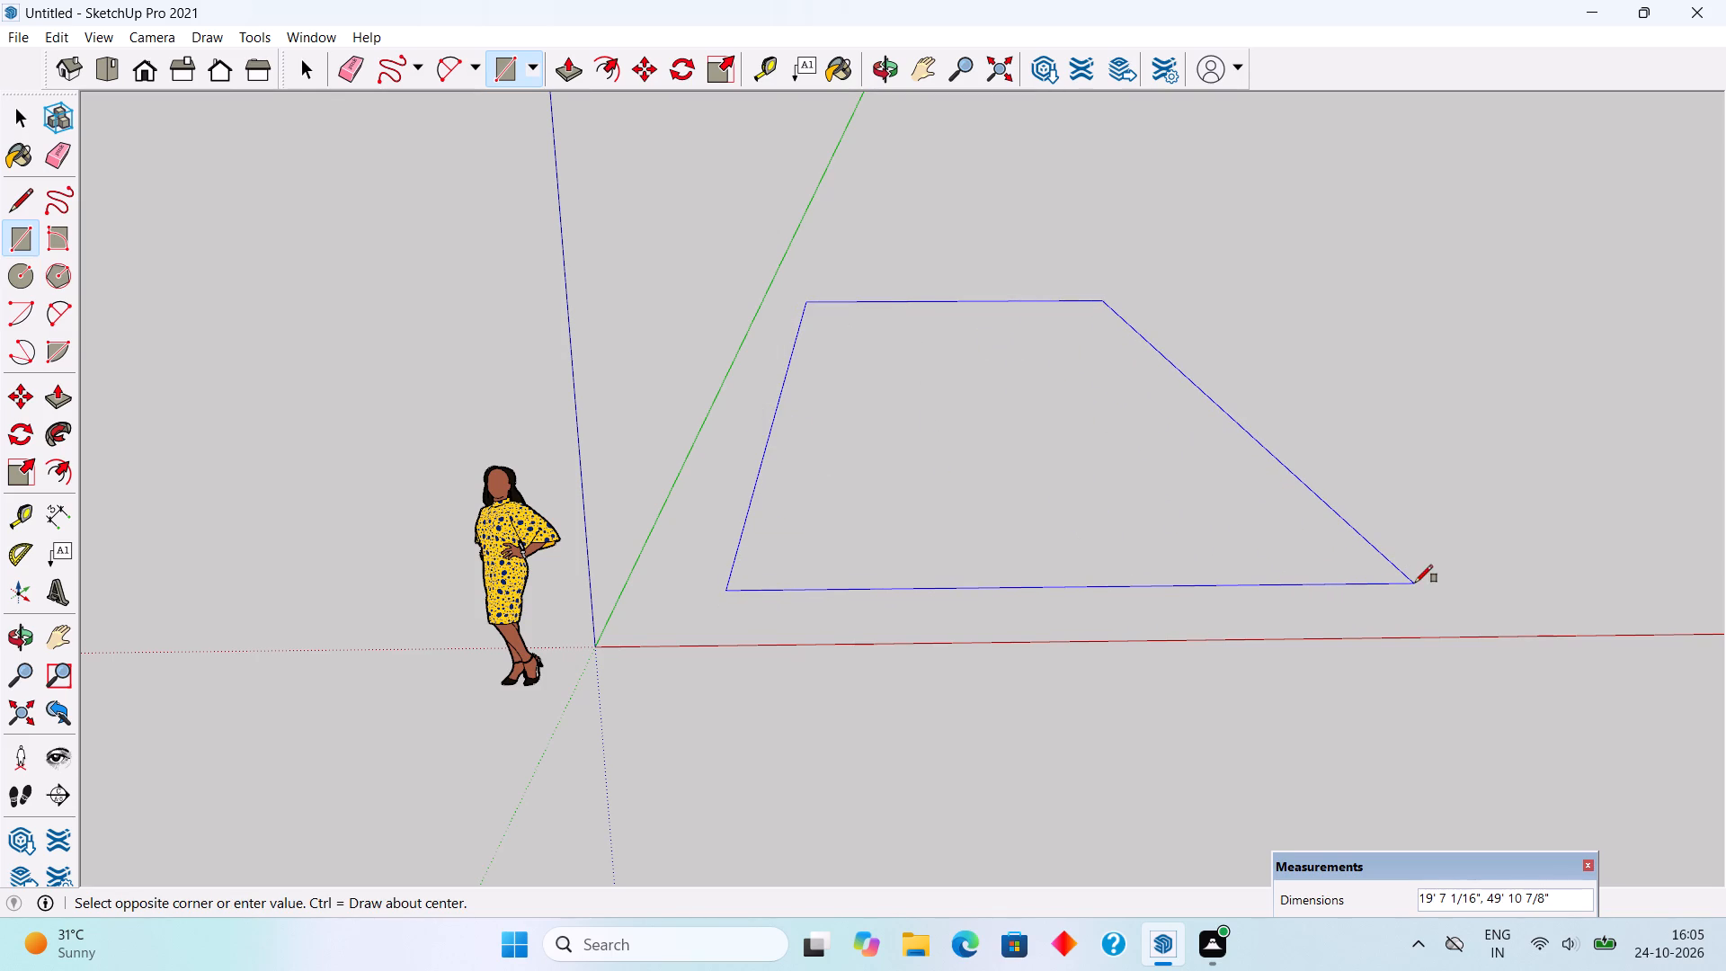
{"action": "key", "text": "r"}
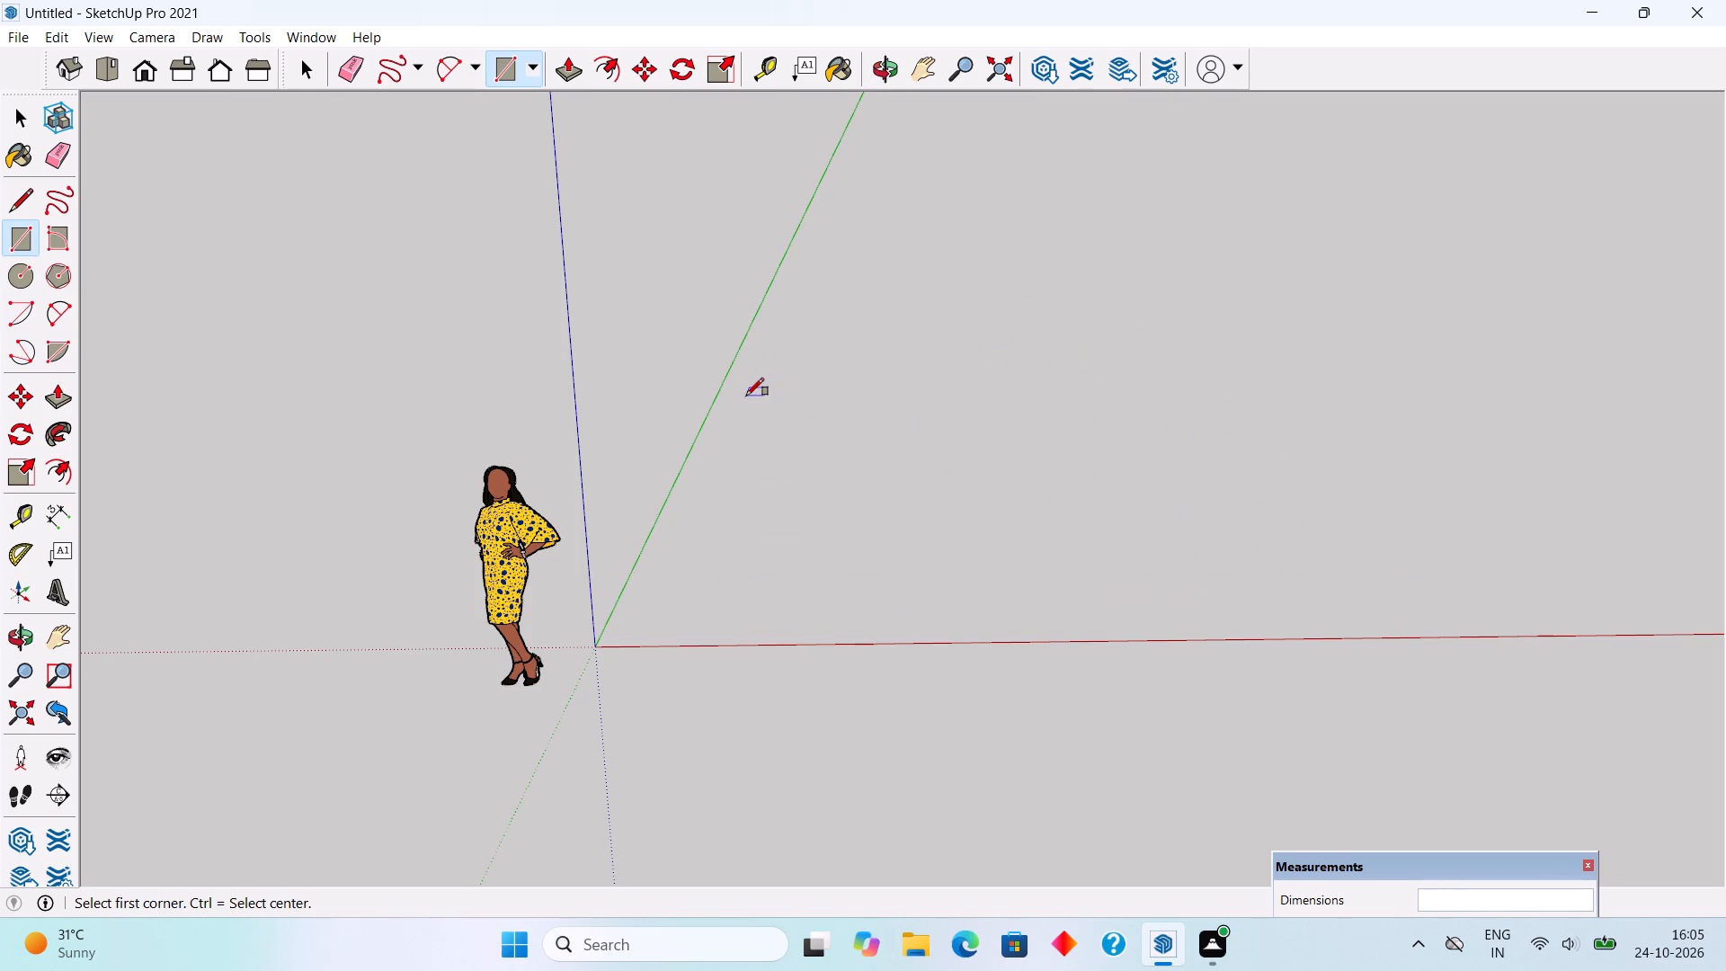
Draw a square about 20' 10" by 20' 10" on the ground plane beside the origin.
{"action": "left_click", "coordinate": [729, 430]}
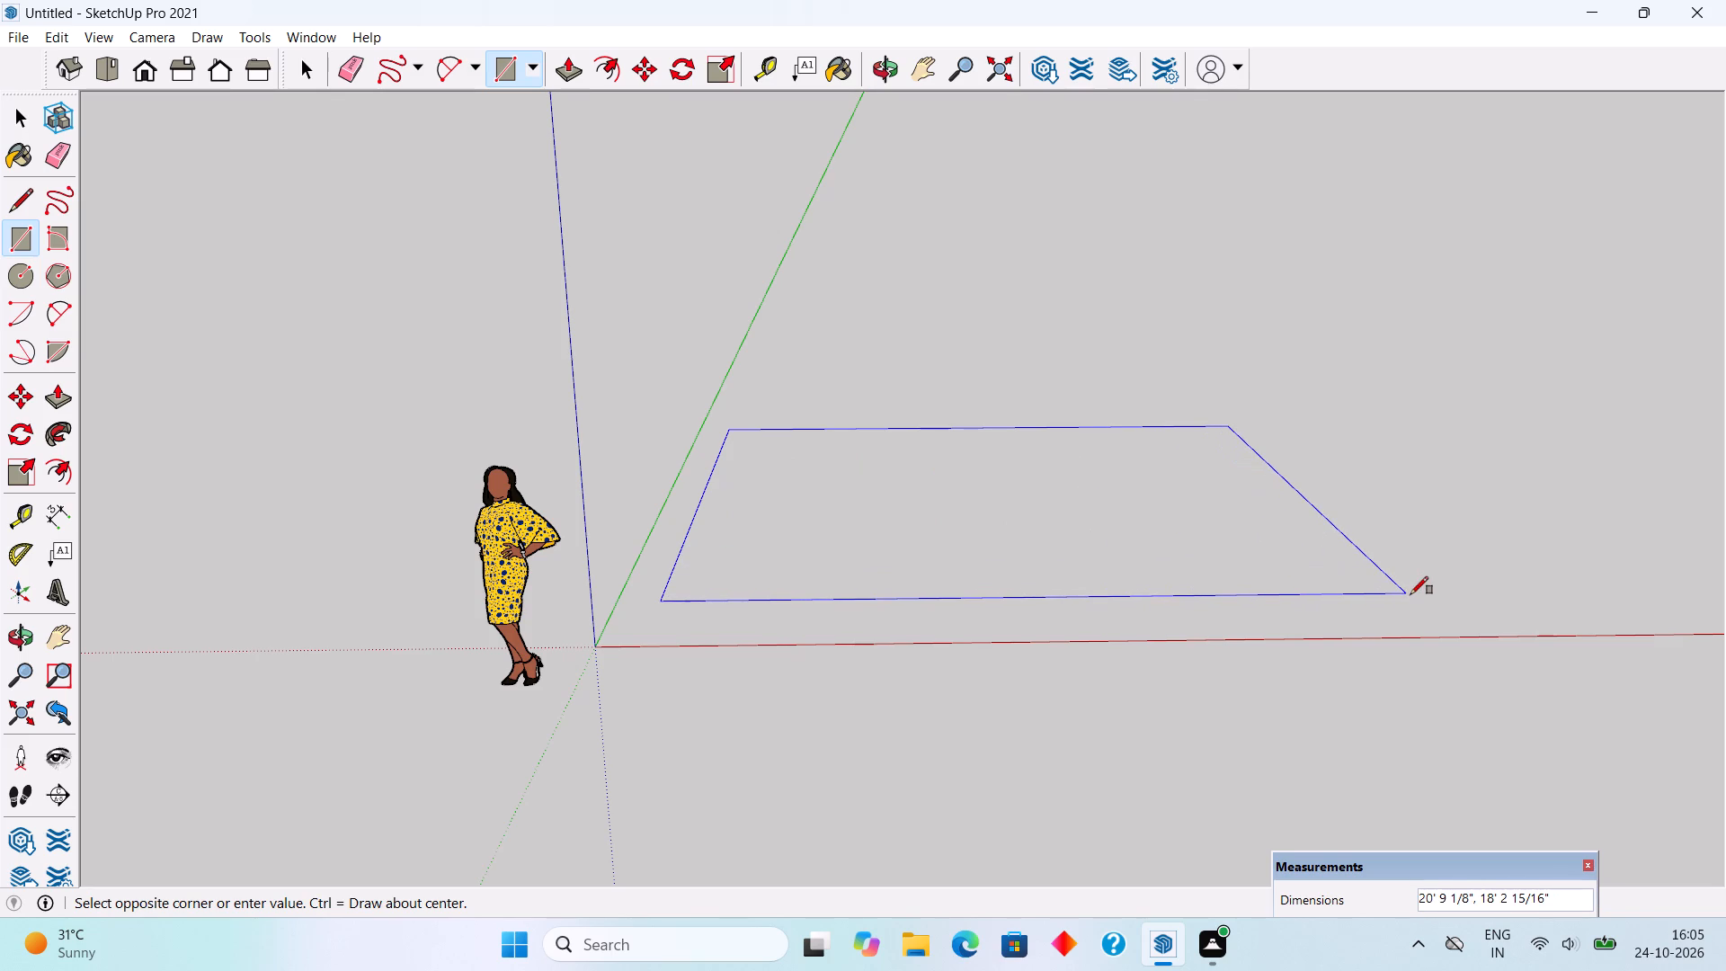
{"action": "left_click", "coordinate": [1453, 632]}
{"action": "key", "text": "space"}
Push/Pull the square's face up by 6" to form a slab.
{"action": "middle_click_drag", "start_coordinate": [1012, 545], "coordinate": [963, 693]}
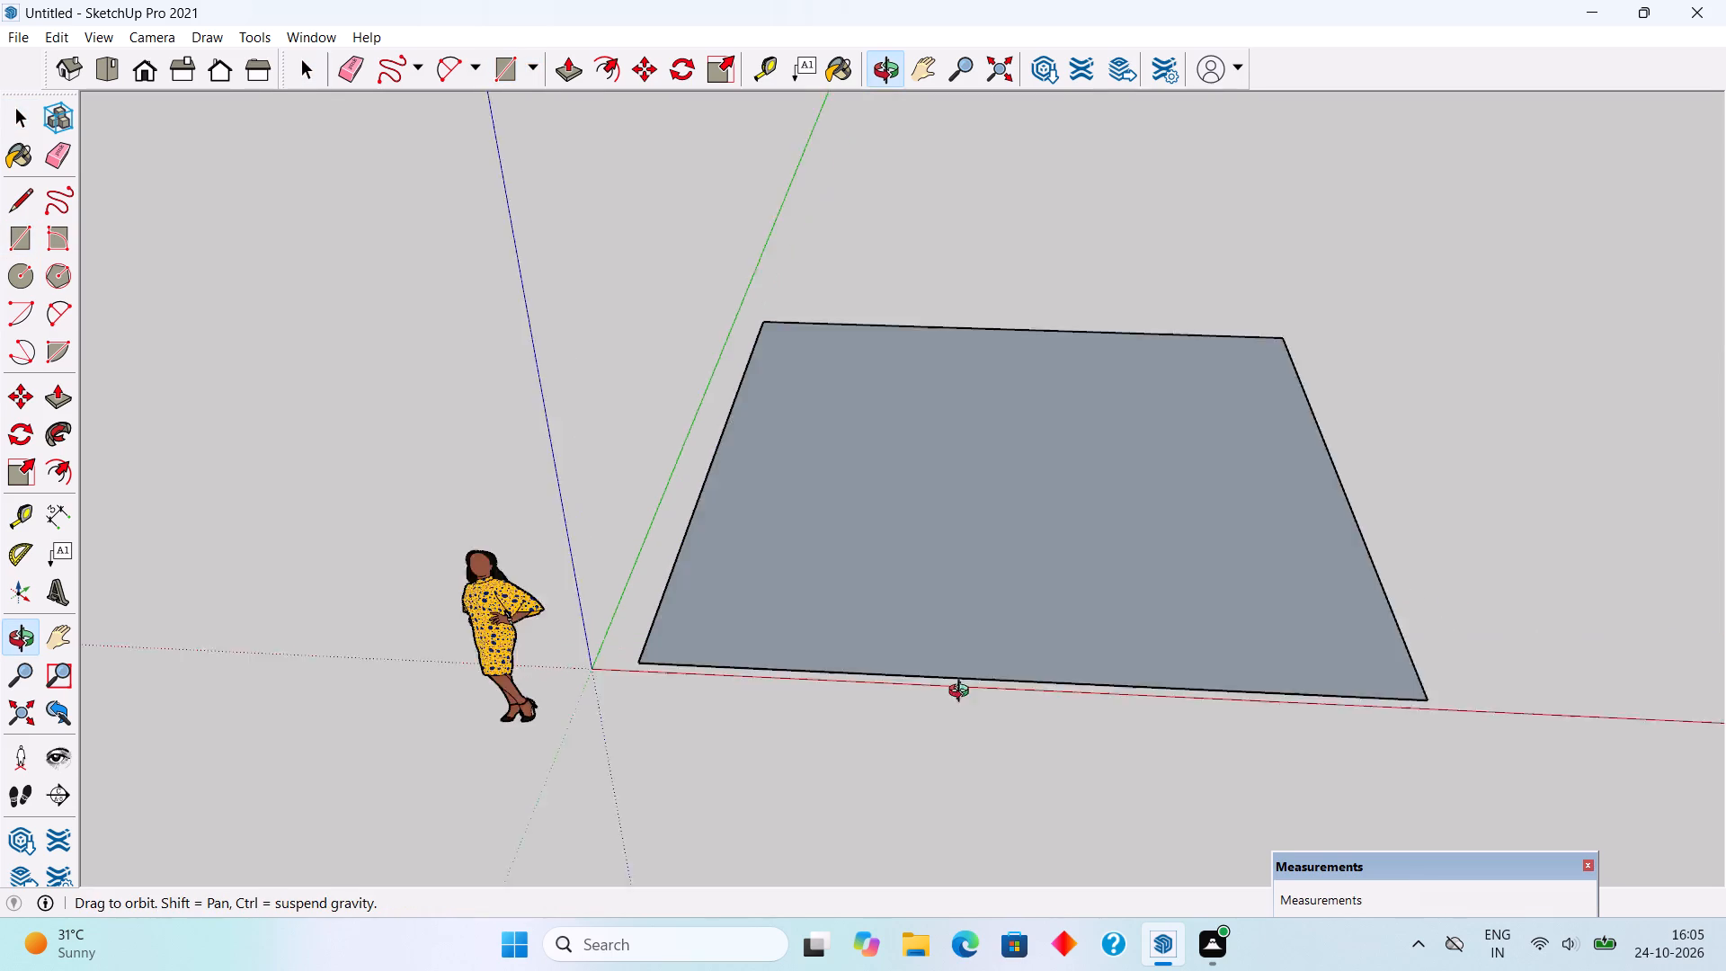
{"action": "middle_click_drag", "start_coordinate": [963, 693], "coordinate": [1006, 955]}
{"action": "scroll", "coordinate": [1008, 887], "scroll_direction": "down", "scroll_amount": 2}
{"action": "scroll", "coordinate": [1320, 653], "scroll_direction": "down", "scroll_amount": 1}
{"action": "middle_click_drag", "start_coordinate": [1304, 670], "coordinate": [1287, 686]}
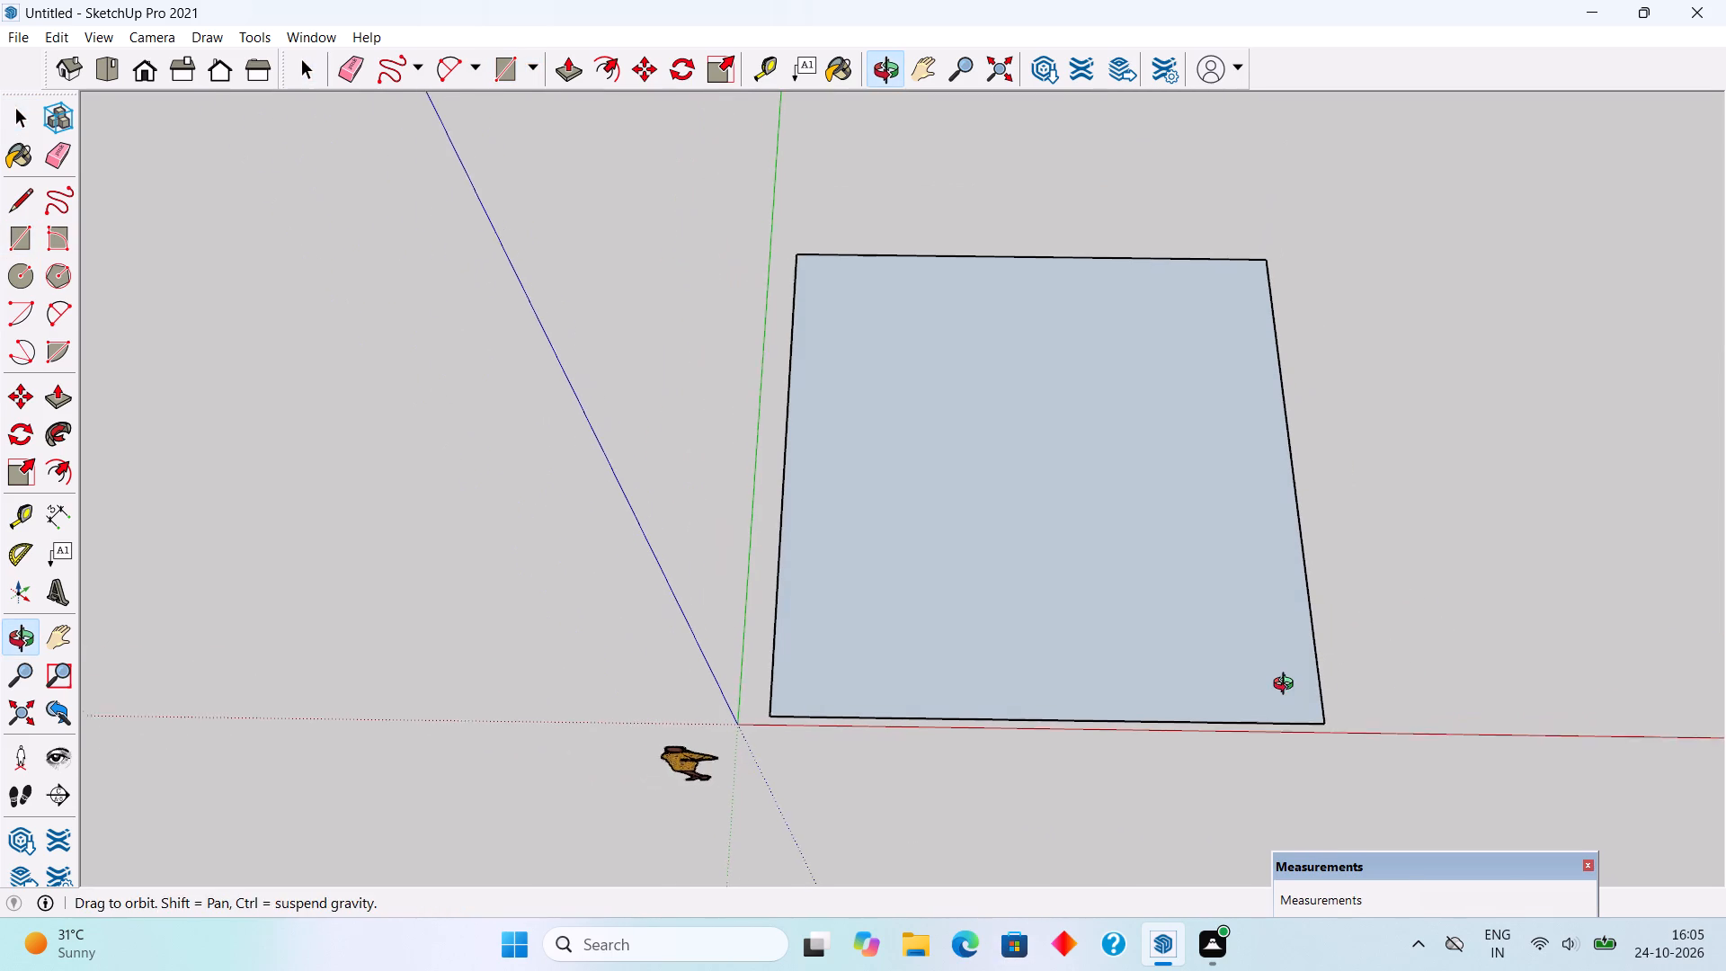
{"action": "middle_click_drag", "start_coordinate": [1287, 686], "coordinate": [1285, 688]}
{"action": "key", "text": "p"}
{"action": "left_click", "coordinate": [1273, 655]}
{"action": "type", "text": "6\""}
{"action": "key", "text": "Return"}
{"action": "key", "text": "space"}
Select all of the slab's geometry, make it a group, and deselect it.
{"action": "triple_click", "coordinate": [1273, 641]}
{"action": "right_click", "coordinate": [1273, 641]}
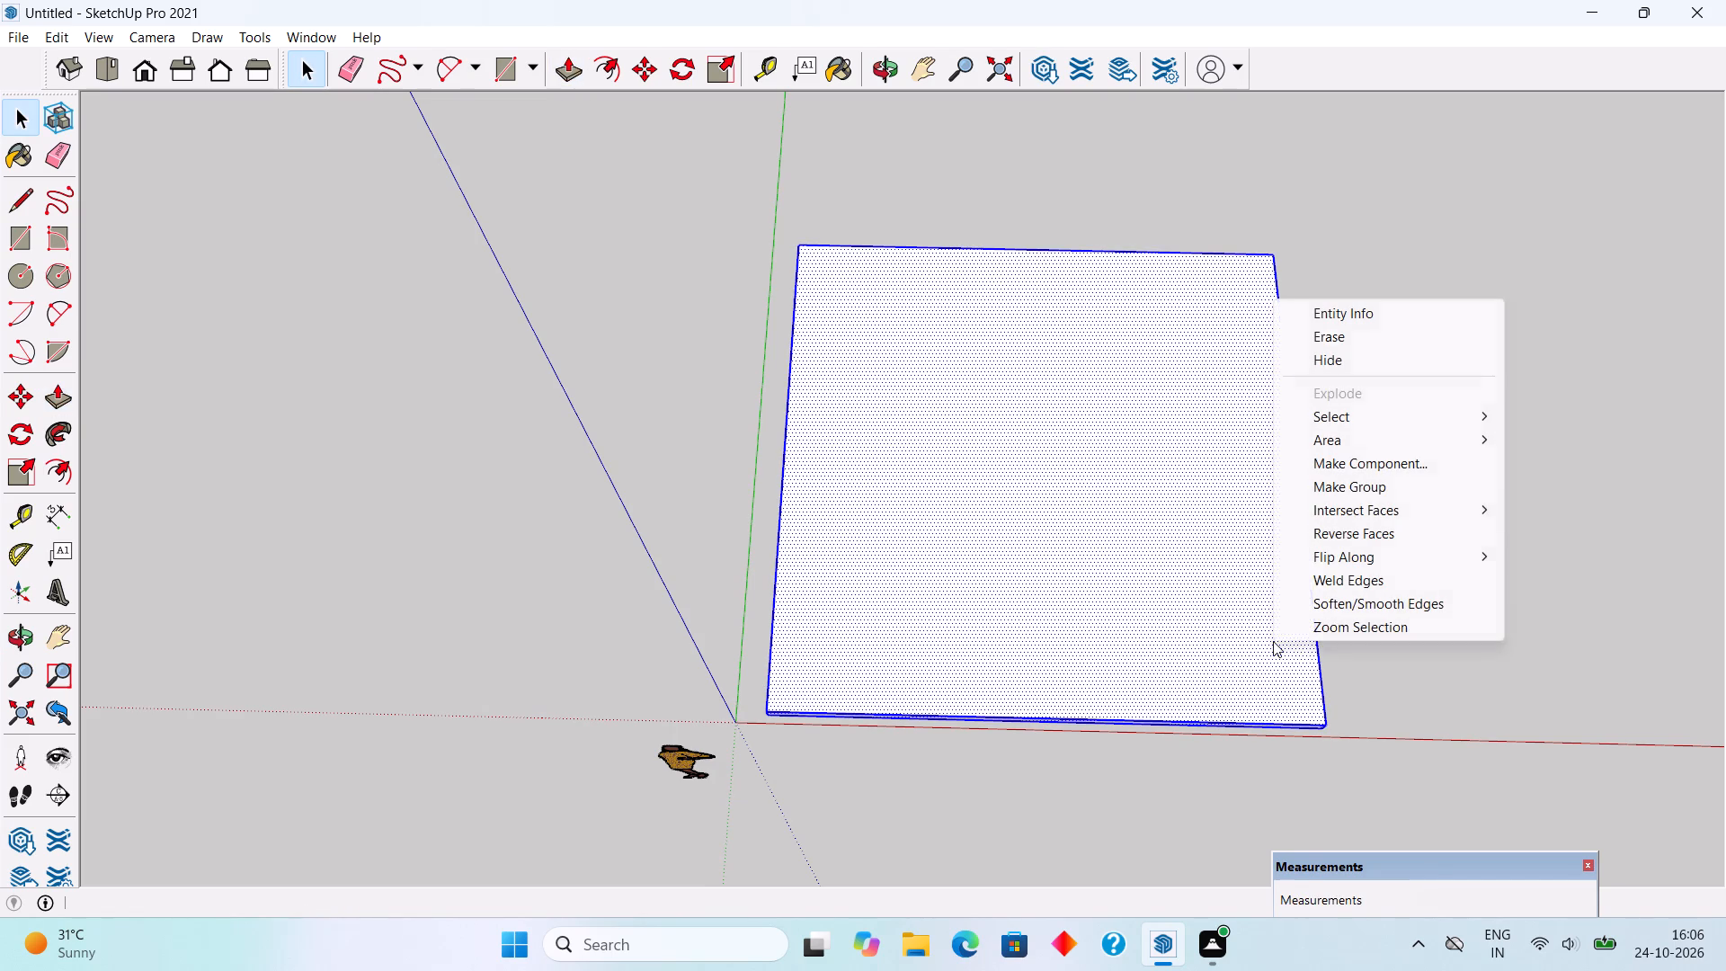
{"action": "left_click", "coordinate": [1351, 490]}
{"action": "middle_click_drag", "start_coordinate": [1345, 678], "coordinate": [1286, 387]}
{"action": "scroll", "coordinate": [1280, 364], "scroll_direction": "up", "scroll_amount": 1}
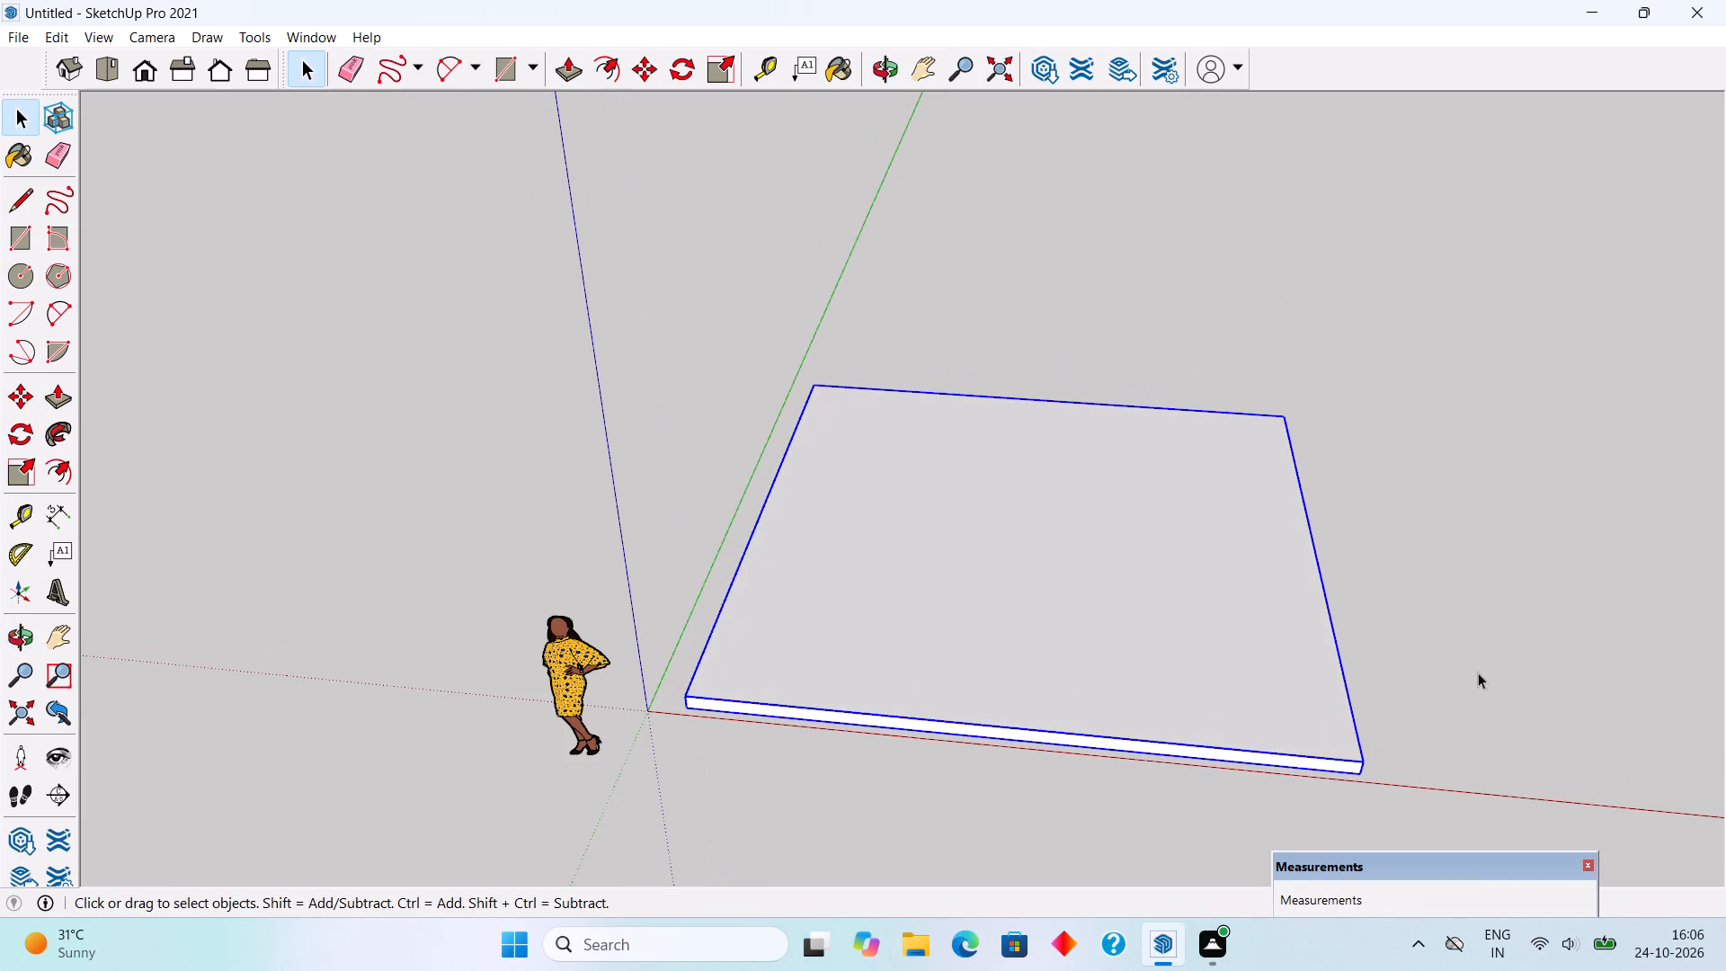
{"action": "middle_click_drag", "start_coordinate": [1484, 680], "coordinate": [1511, 577]}
{"action": "scroll", "coordinate": [1508, 585], "scroll_direction": "up", "scroll_amount": 1}
{"action": "left_click", "coordinate": [1508, 572]}
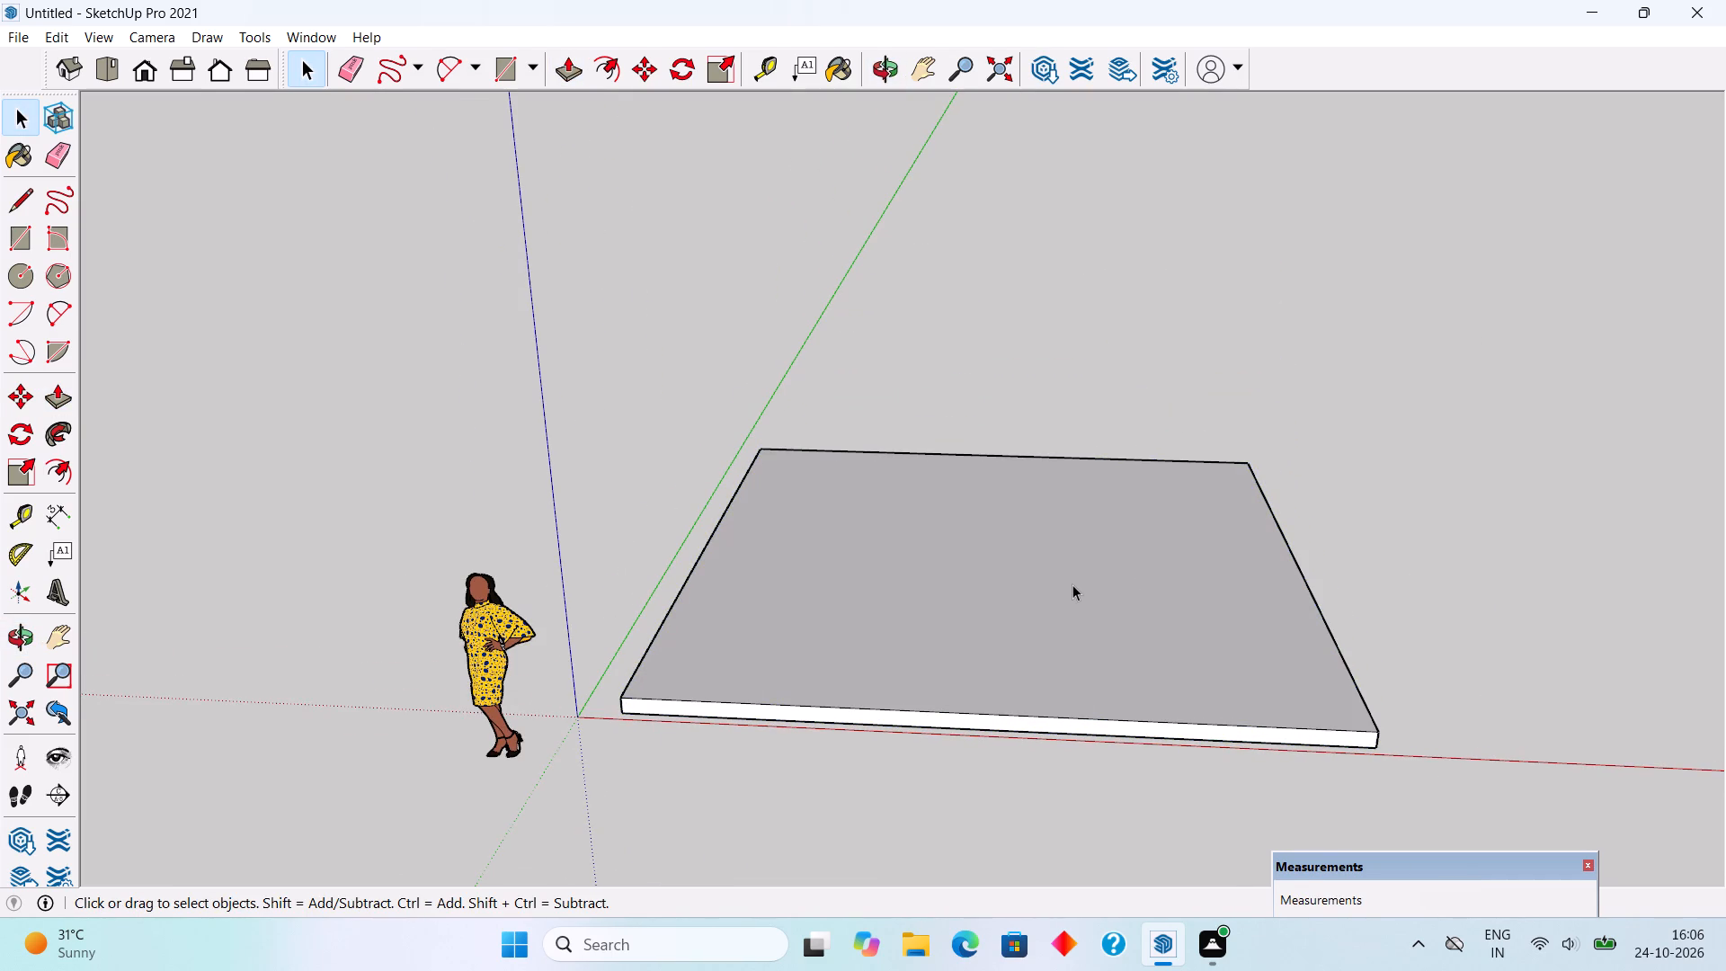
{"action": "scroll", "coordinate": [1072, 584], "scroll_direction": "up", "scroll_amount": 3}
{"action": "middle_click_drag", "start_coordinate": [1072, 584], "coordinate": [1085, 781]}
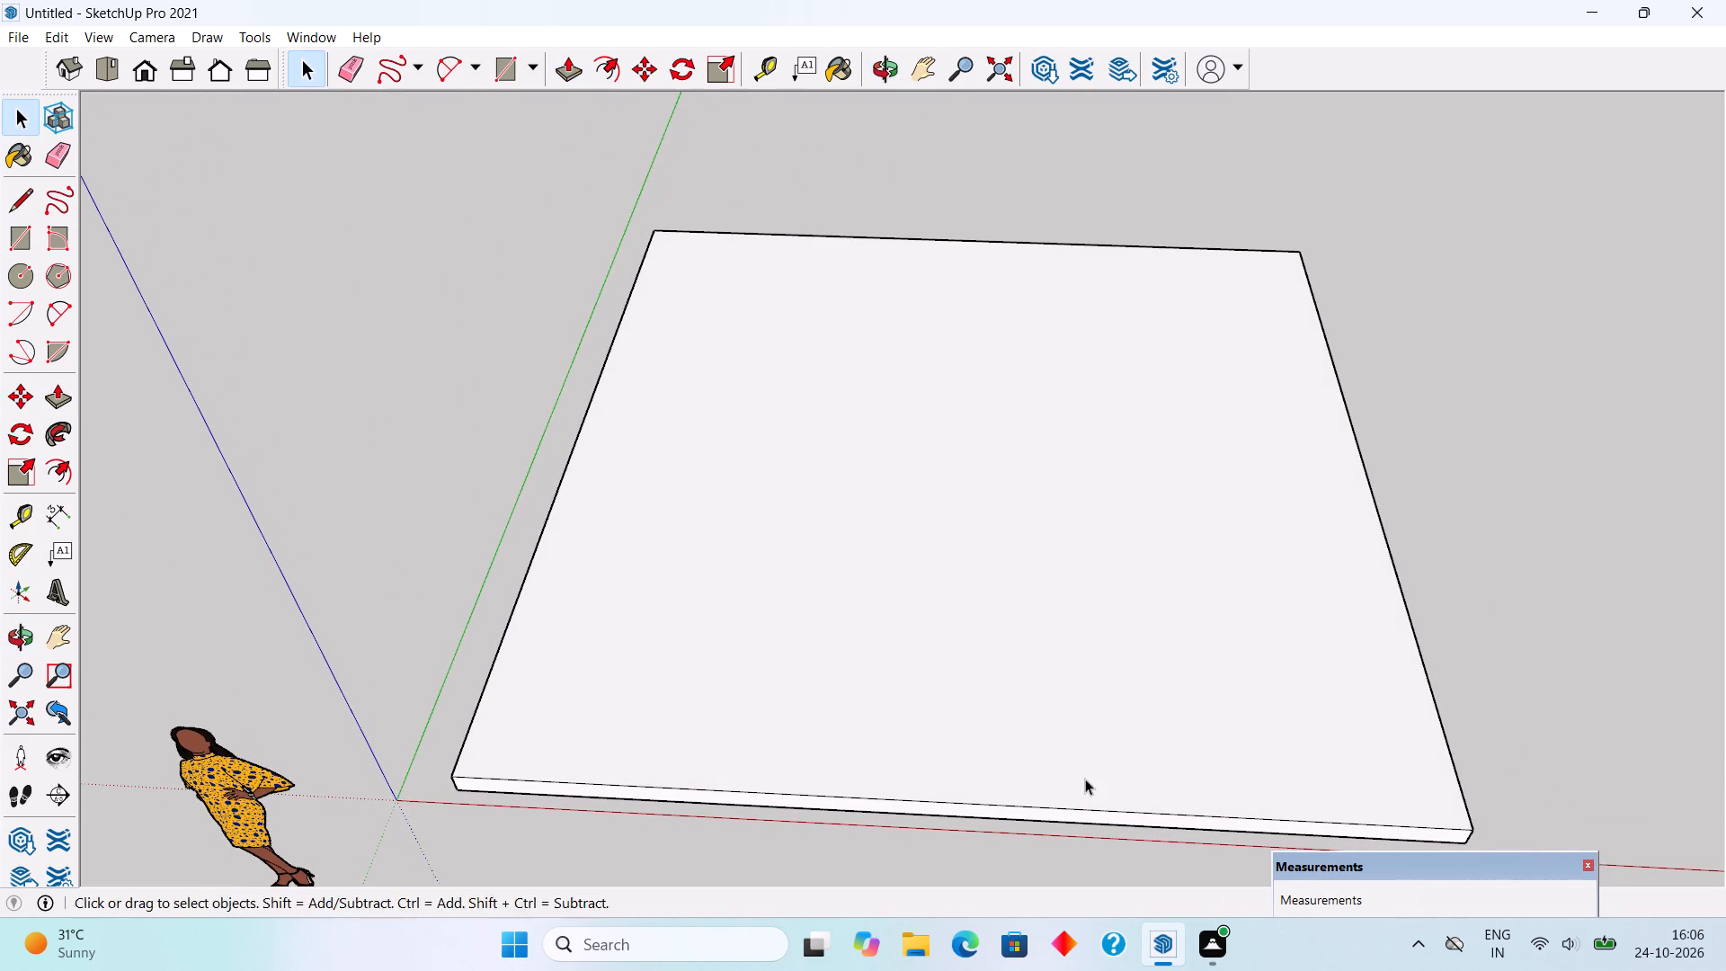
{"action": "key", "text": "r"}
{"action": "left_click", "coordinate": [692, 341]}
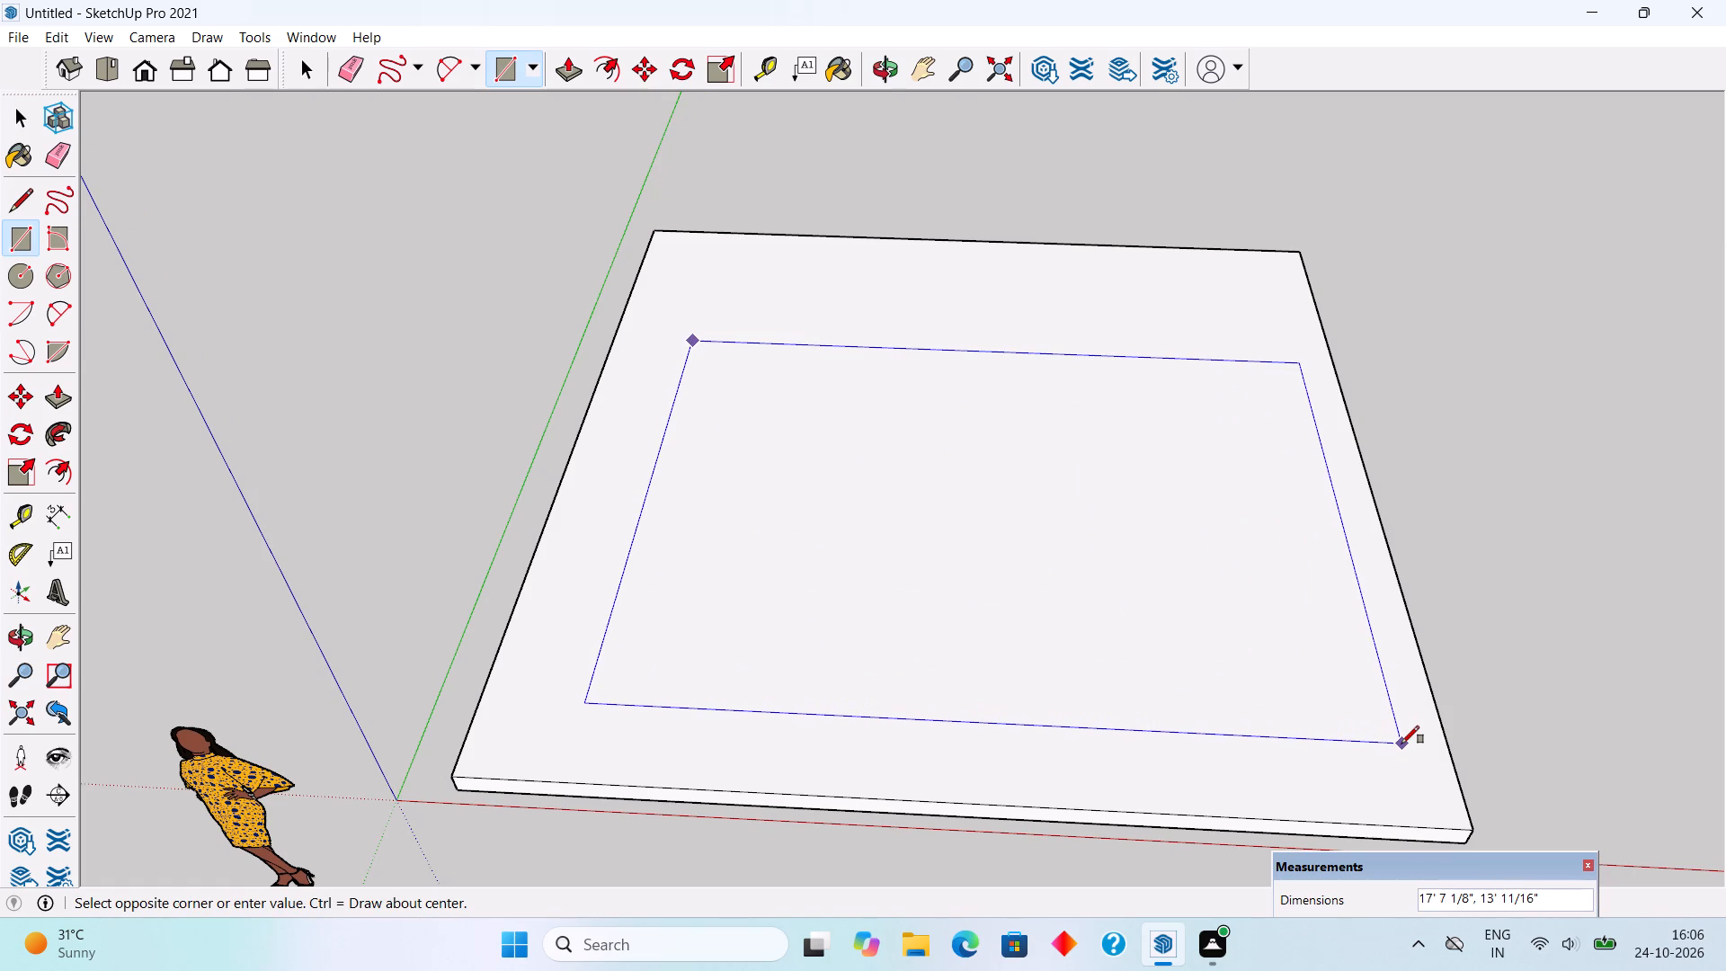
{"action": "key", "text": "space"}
Move the slab group about 11' away from the origin, roughly along the green axis.
{"action": "middle_click_drag", "start_coordinate": [1321, 624], "coordinate": [936, 352]}
{"action": "scroll", "coordinate": [925, 345], "scroll_direction": "down", "scroll_amount": 3}
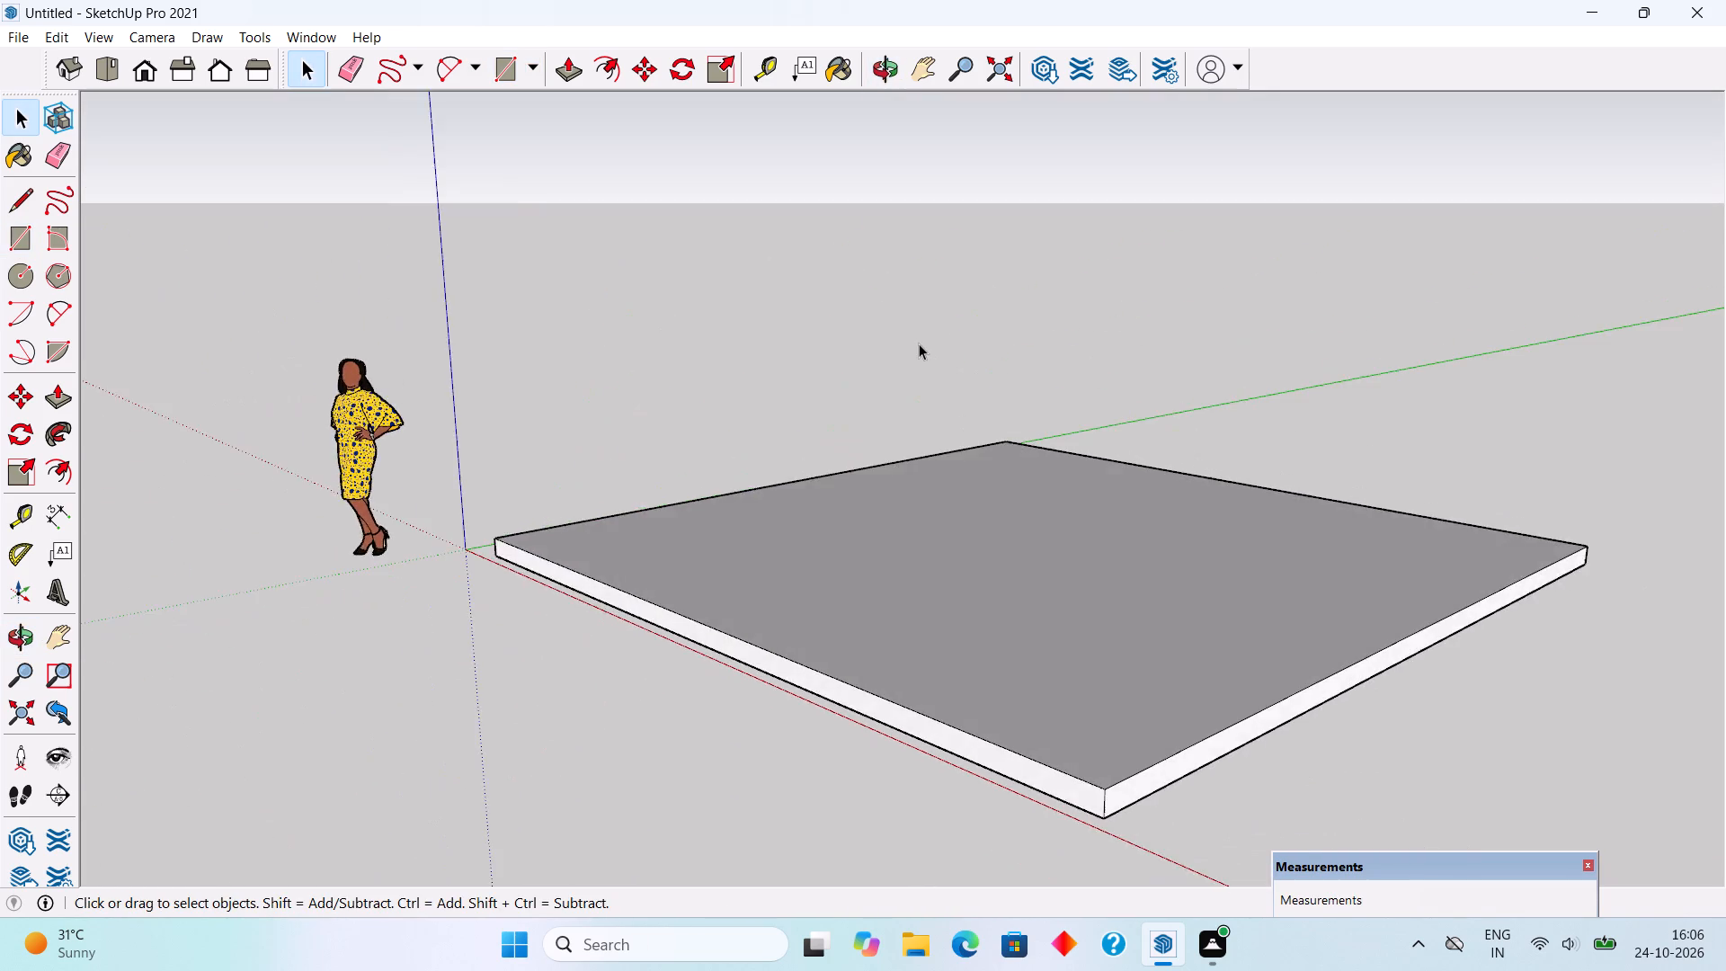
{"action": "scroll", "coordinate": [919, 343], "scroll_direction": "down", "scroll_amount": 4}
{"action": "middle_click_drag", "start_coordinate": [1286, 619], "coordinate": [953, 693]}
{"action": "left_click", "coordinate": [978, 556]}
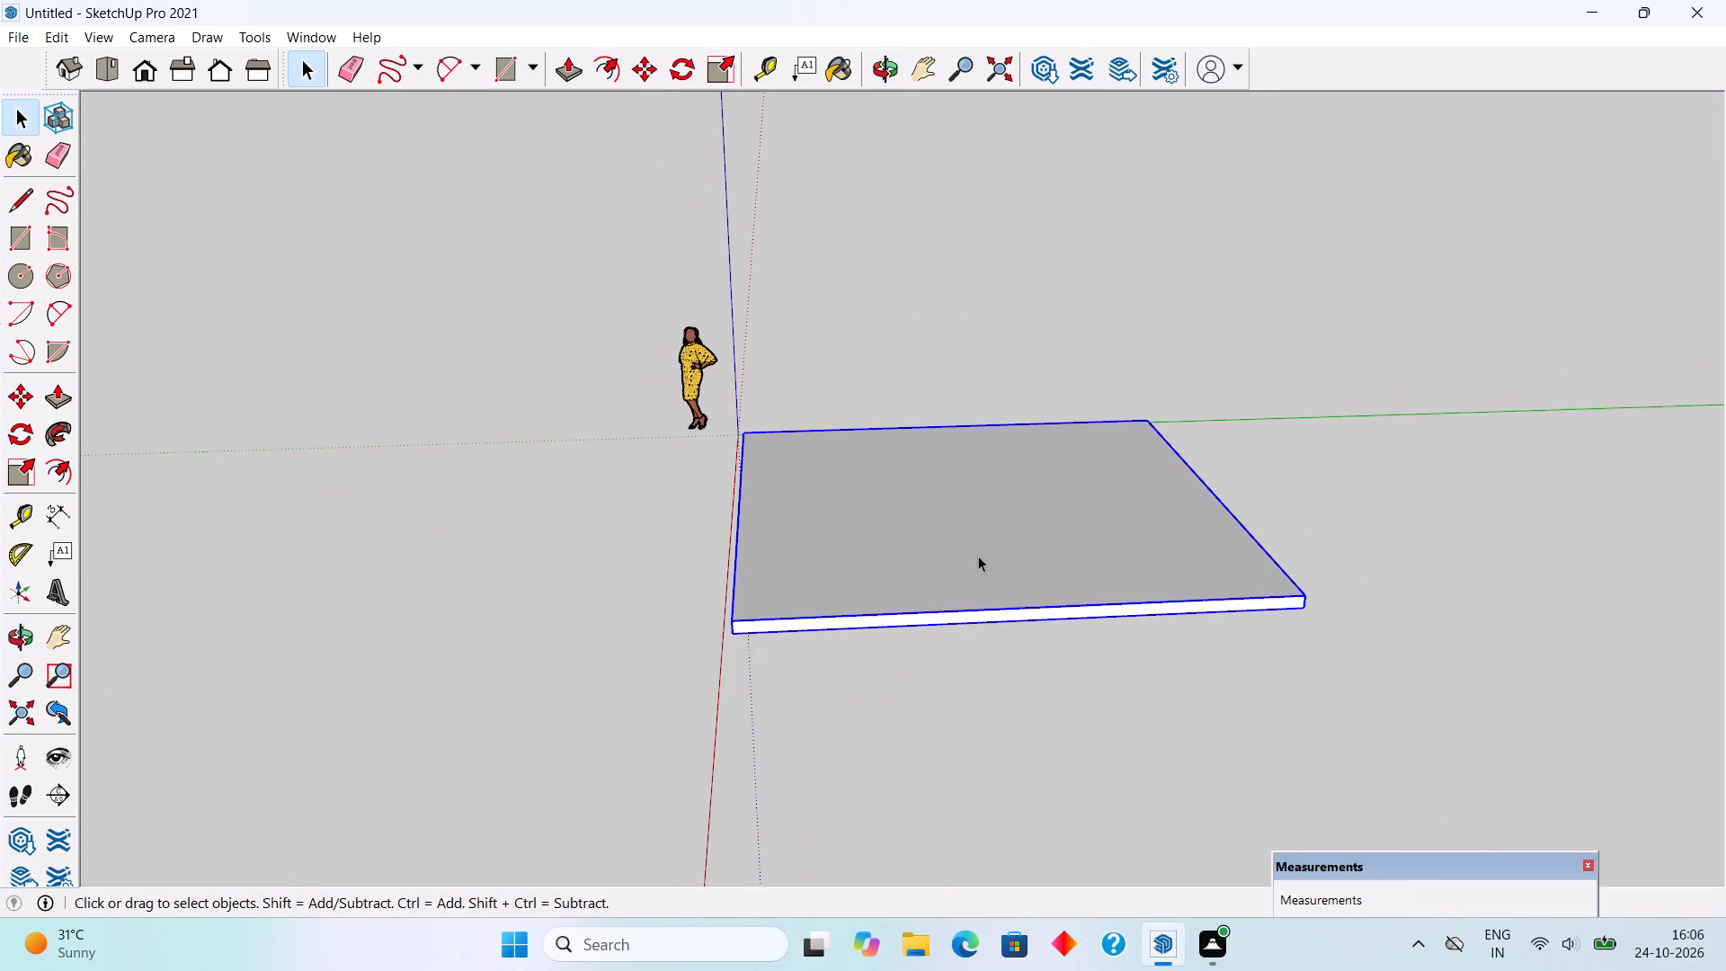
{"action": "key", "text": "m"}
{"action": "left_click", "coordinate": [978, 556]}
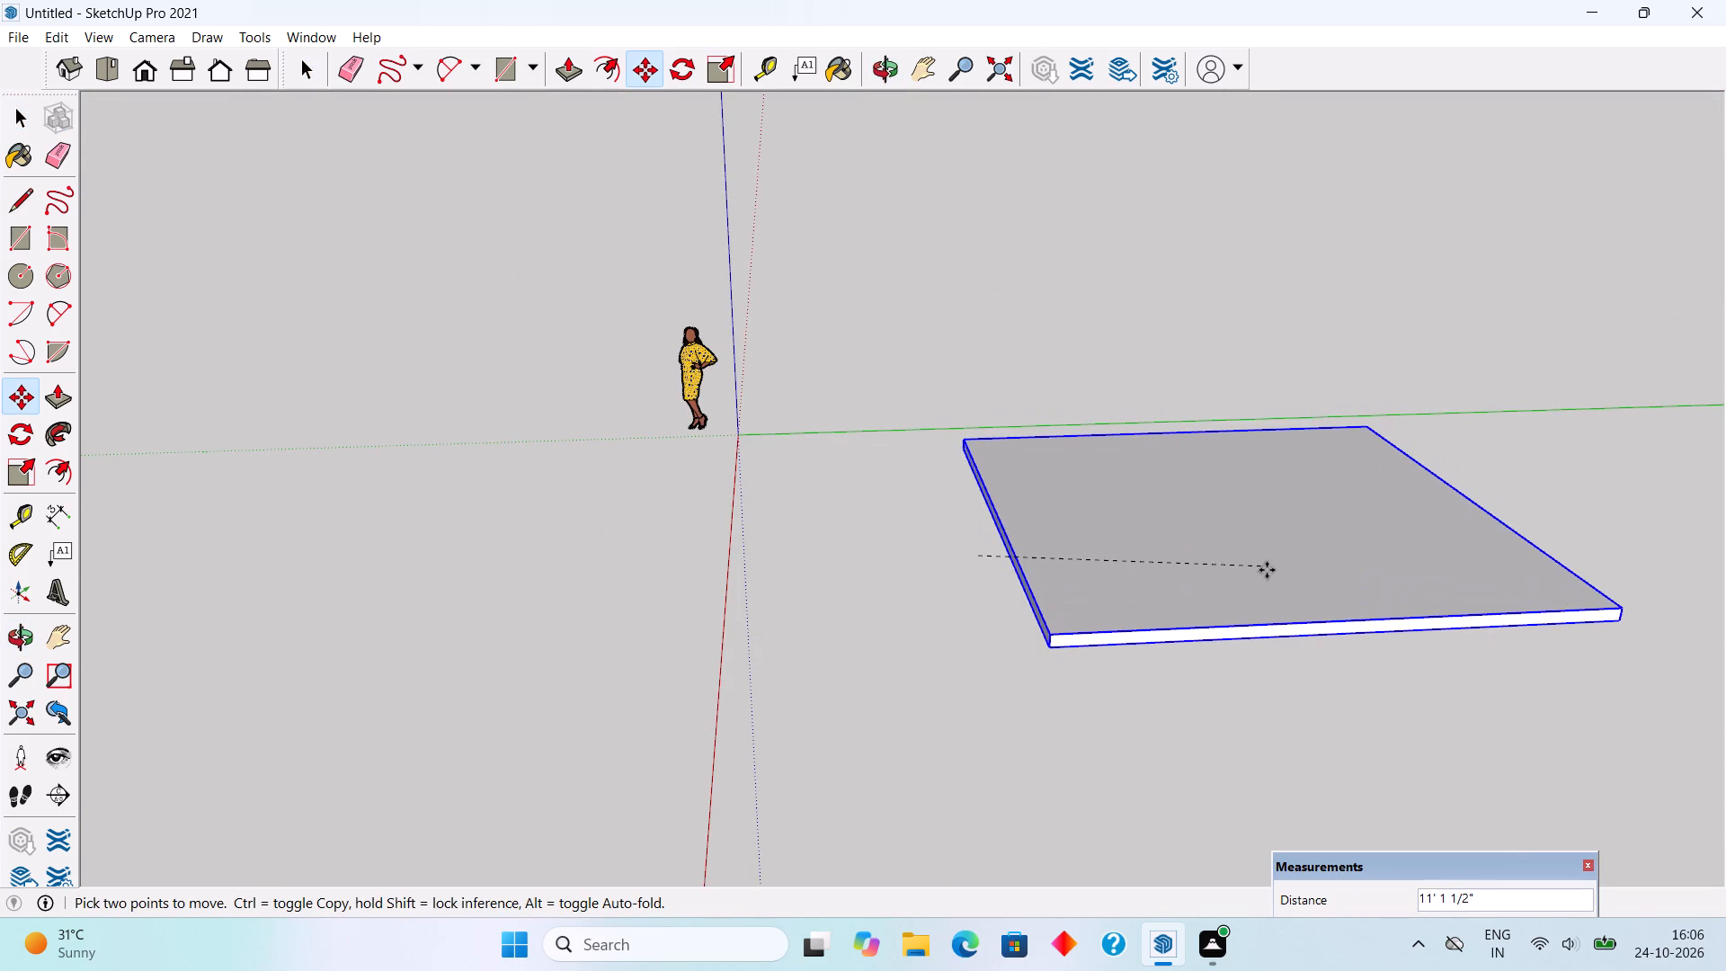
{"action": "left_click", "coordinate": [1271, 549]}
{"action": "key", "text": "space"}
Open the slab group and extend its front side face outward by 6' with Push/Pull.
{"action": "middle_click_drag", "start_coordinate": [581, 673], "coordinate": [618, 691]}
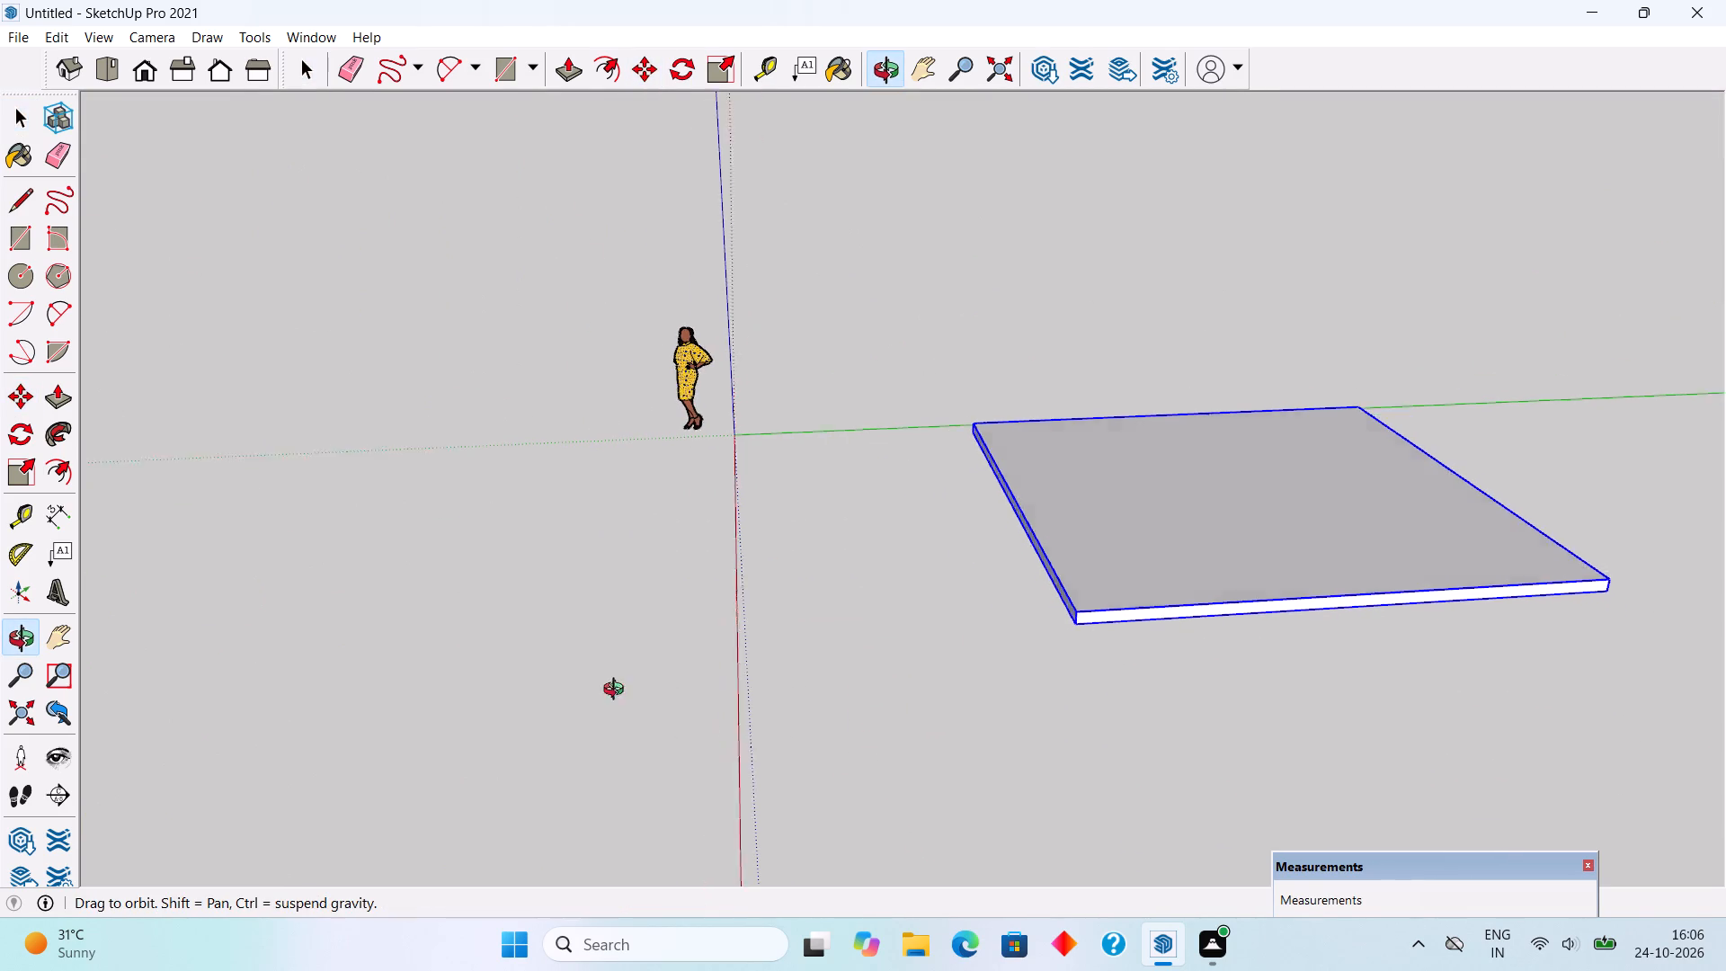
{"action": "middle_click_drag", "start_coordinate": [618, 691], "coordinate": [1135, 806]}
{"action": "scroll", "coordinate": [1143, 806], "scroll_direction": "down", "scroll_amount": 2}
{"action": "scroll", "coordinate": [998, 257], "scroll_direction": "up", "scroll_amount": 4}
{"action": "middle_click_drag", "start_coordinate": [1064, 631], "coordinate": [1228, 663]}
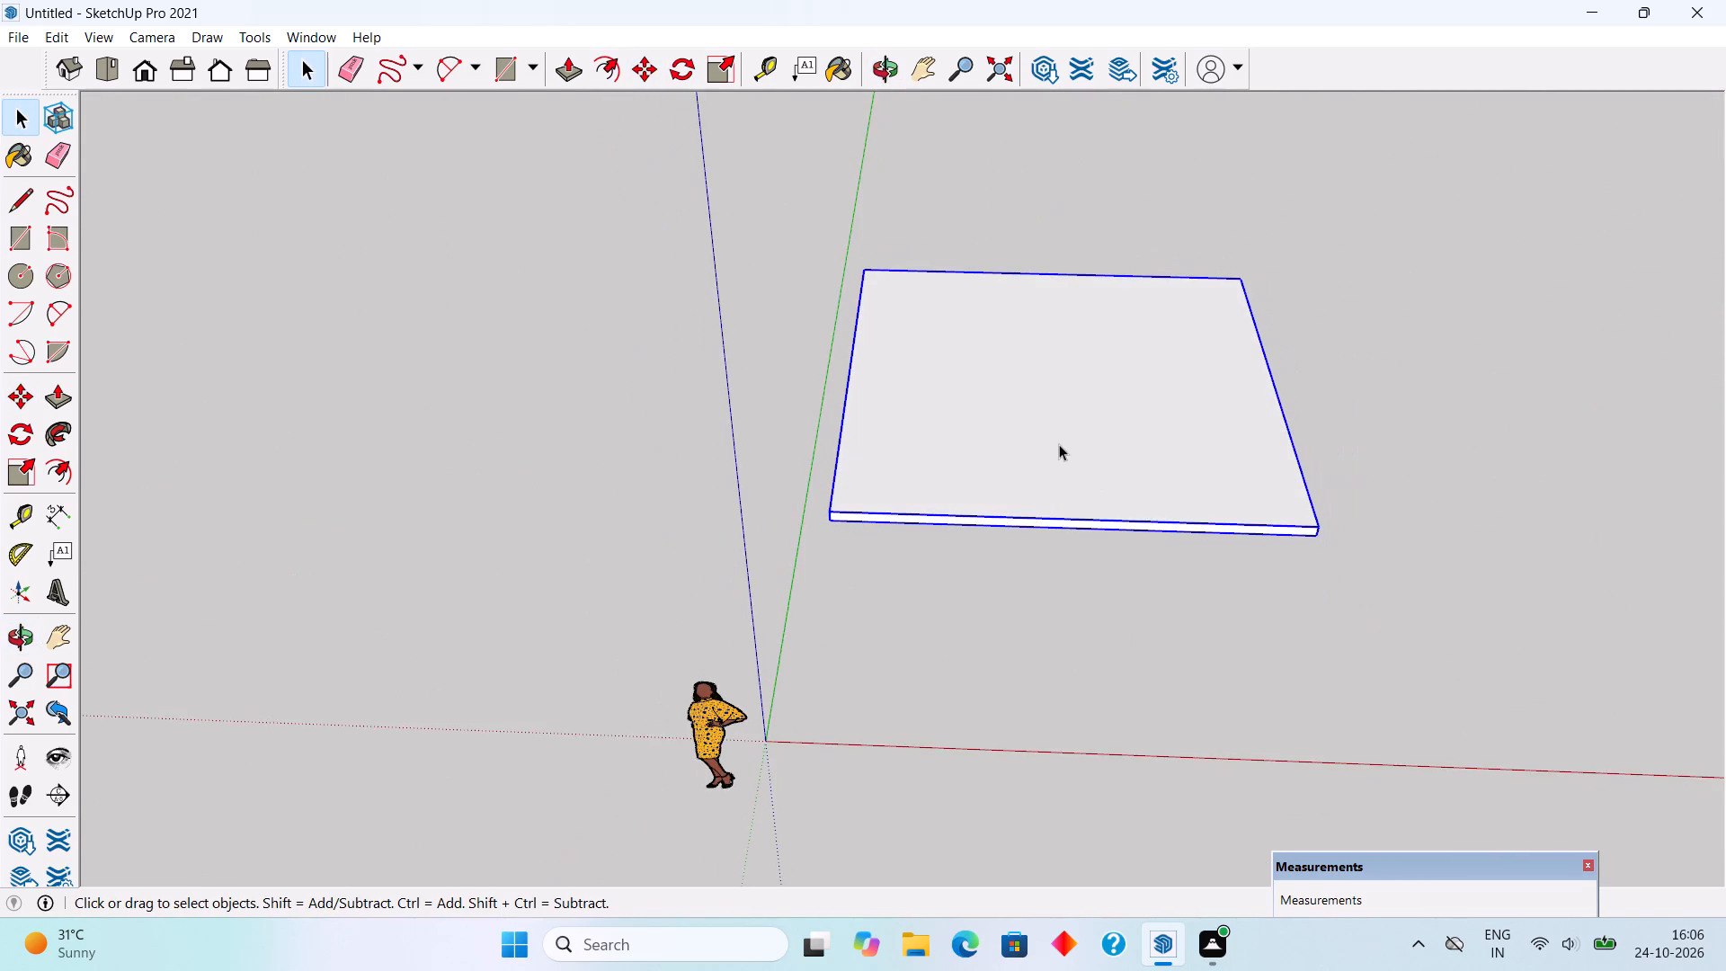
{"action": "triple_click", "coordinate": [1059, 444]}
{"action": "key", "text": "p"}
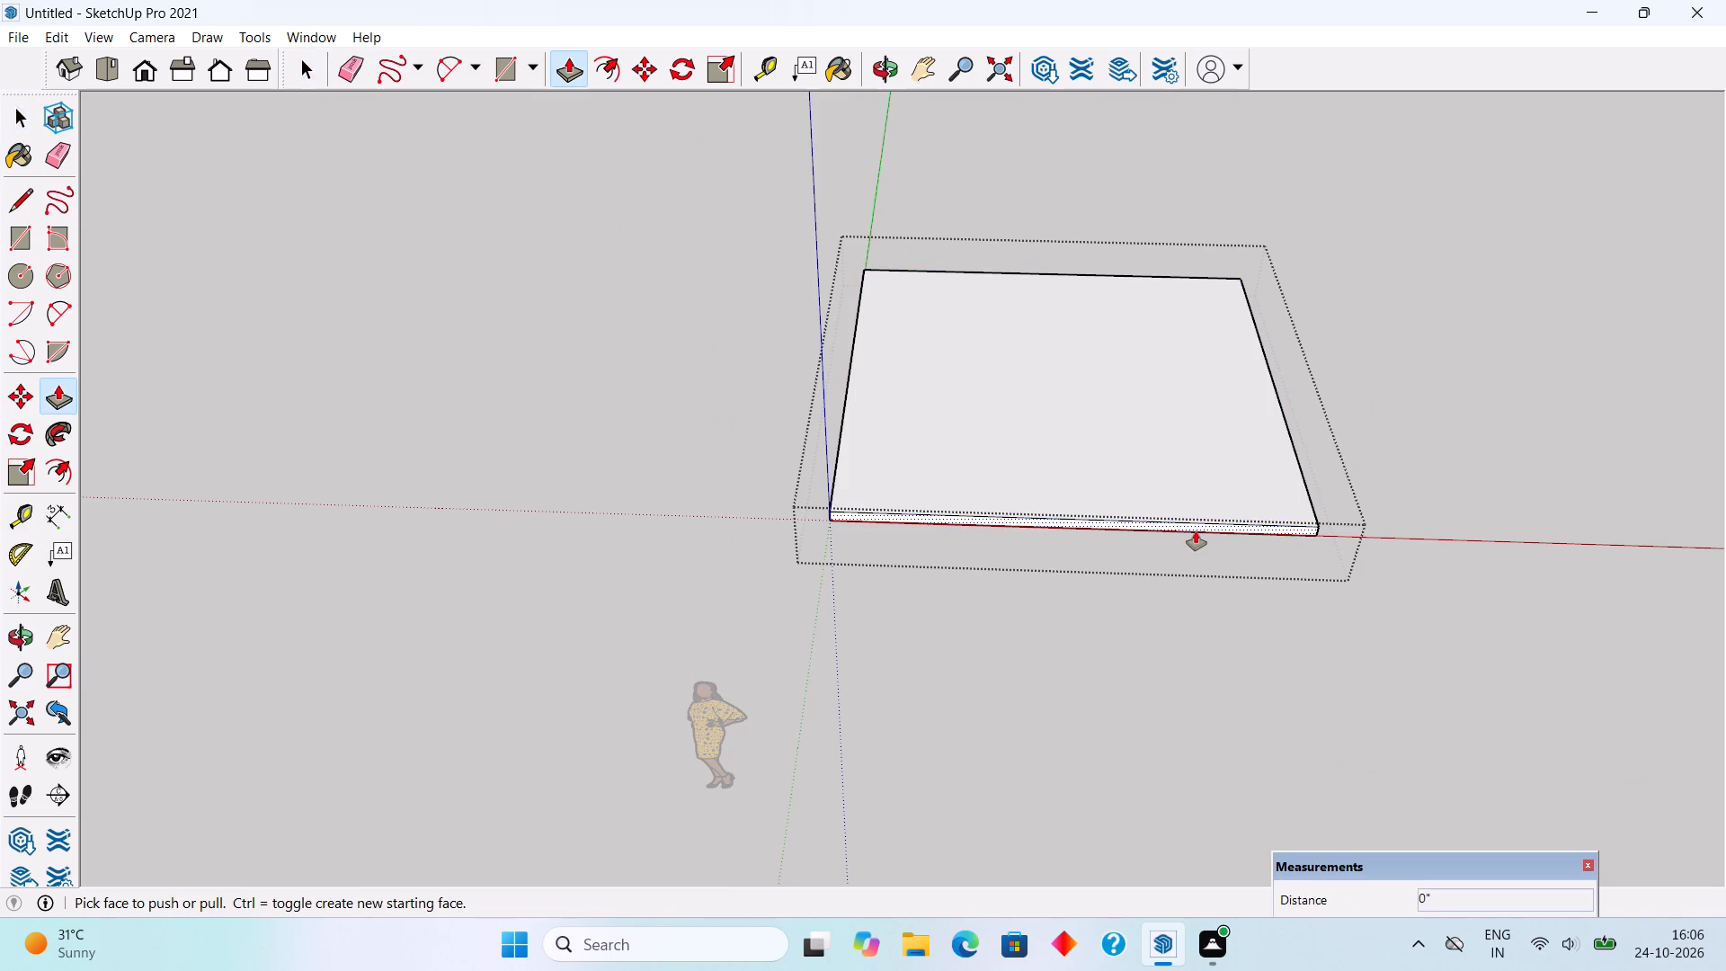
{"action": "left_click", "coordinate": [1196, 530]}
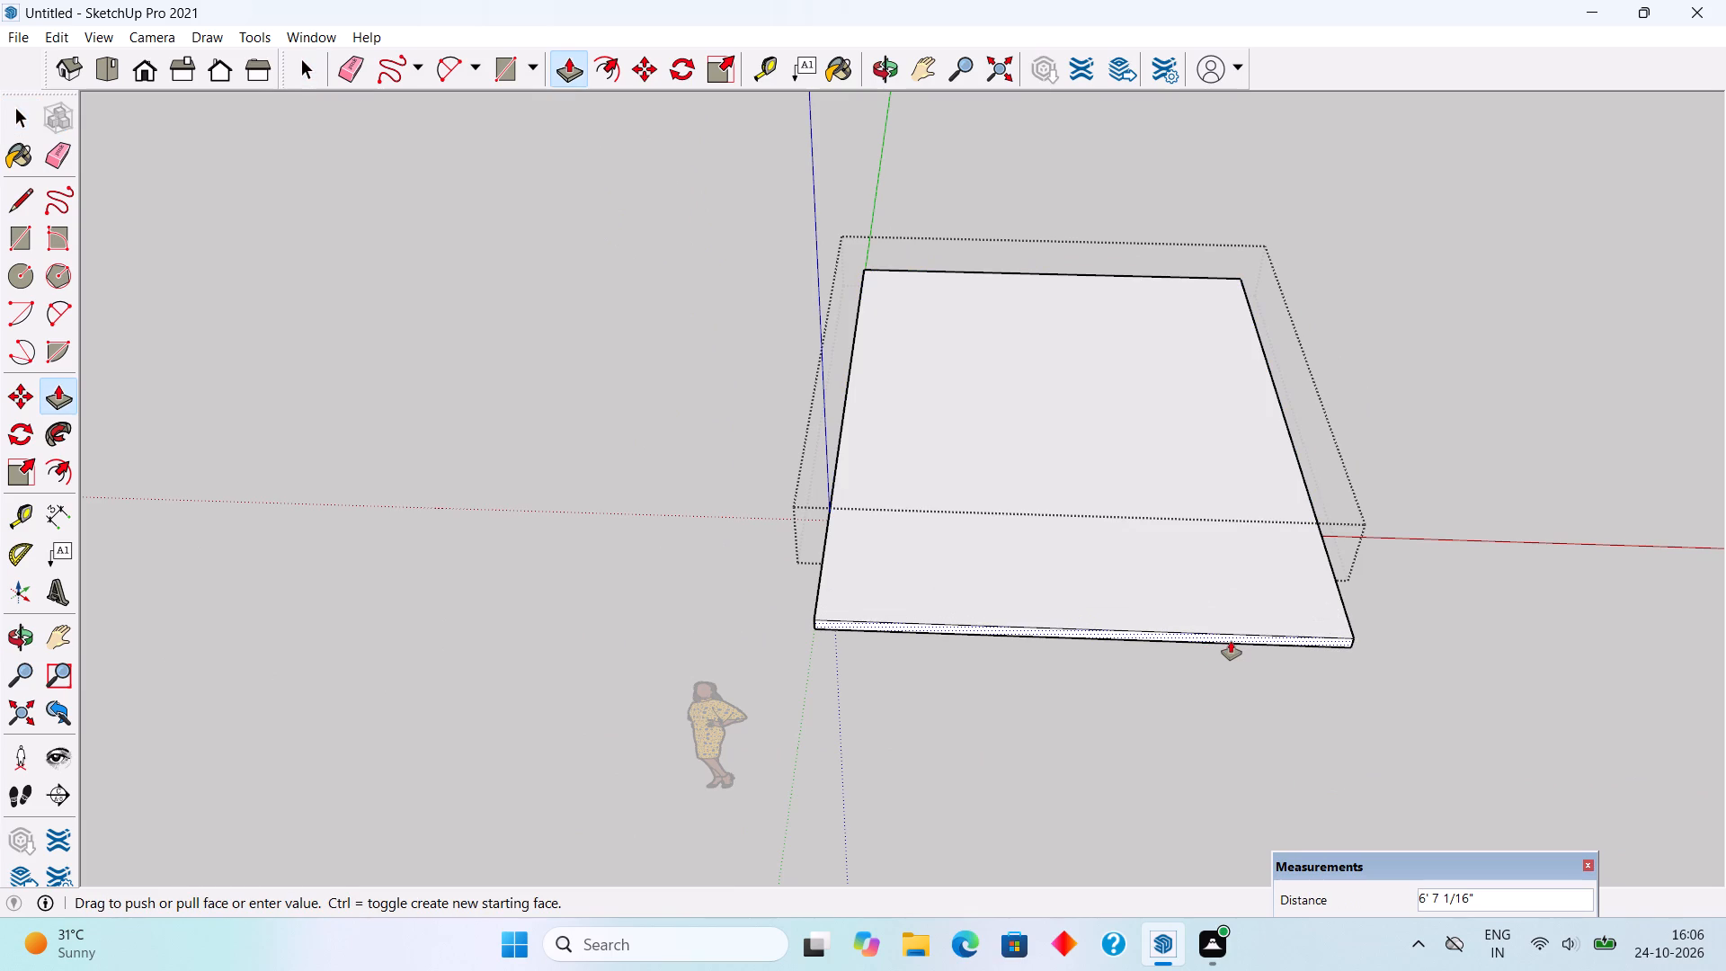
{"action": "type", "text": "6'"}
{"action": "key", "text": "Return"}
Extend the slab's side face facing along the red axis outward by 7', and close the group.
{"action": "middle_click_drag", "start_coordinate": [1238, 564], "coordinate": [926, 462]}
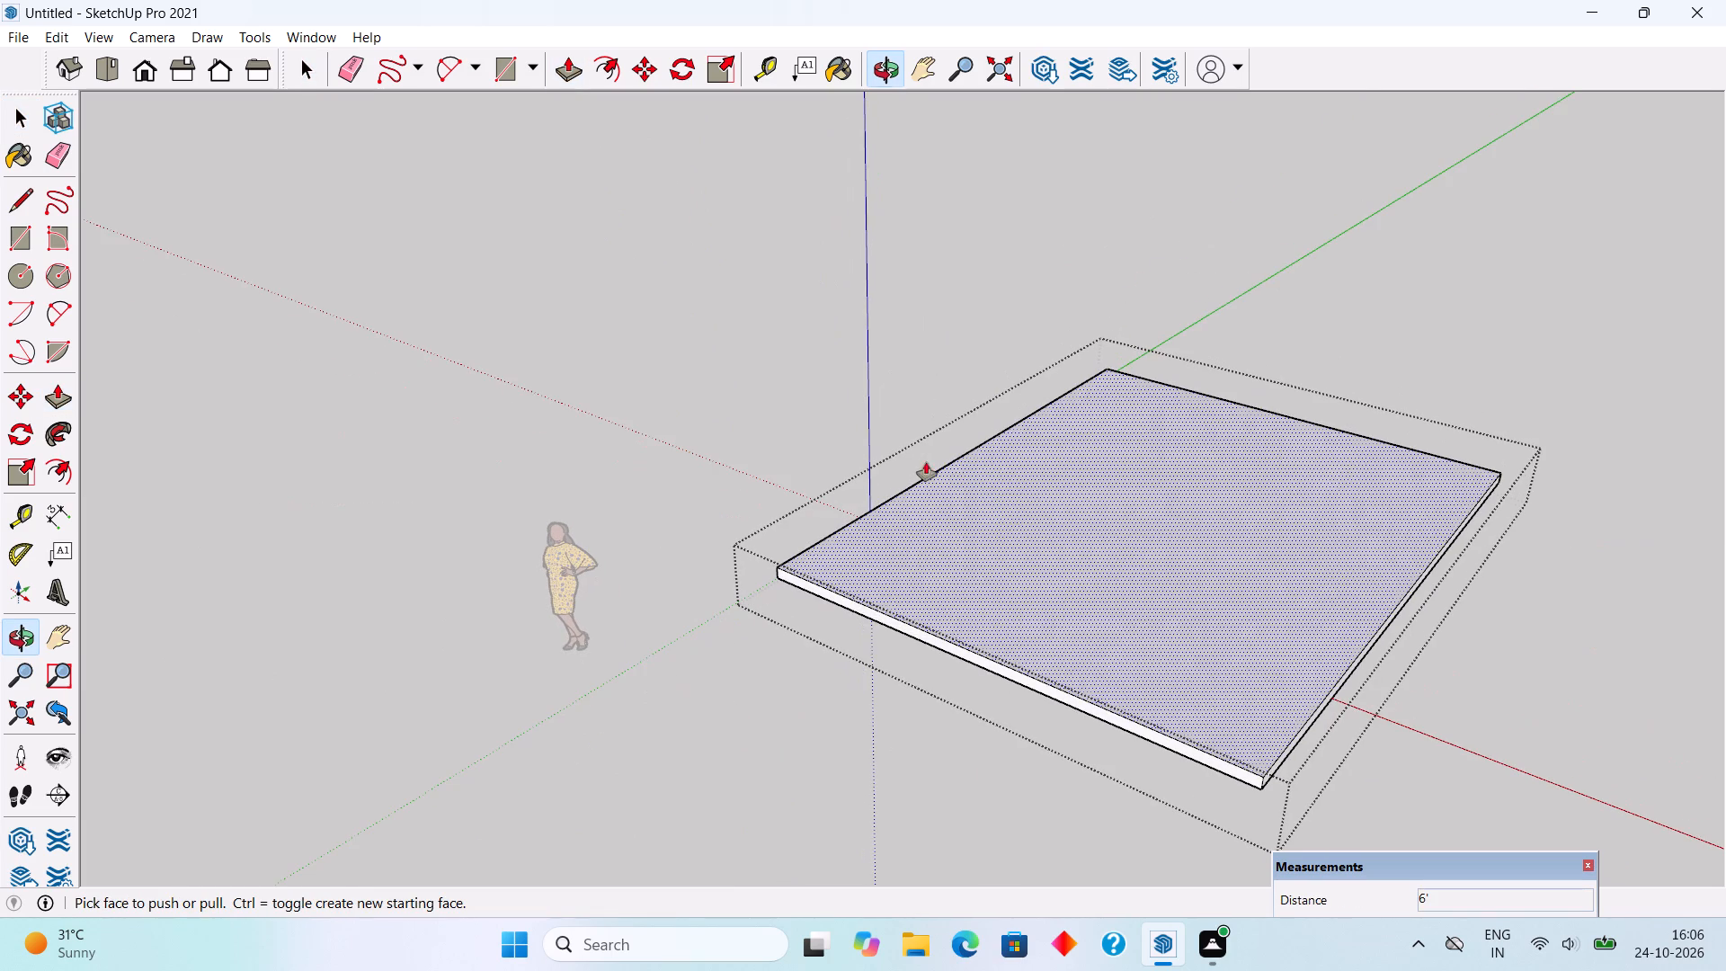
{"action": "left_click", "coordinate": [1336, 694]}
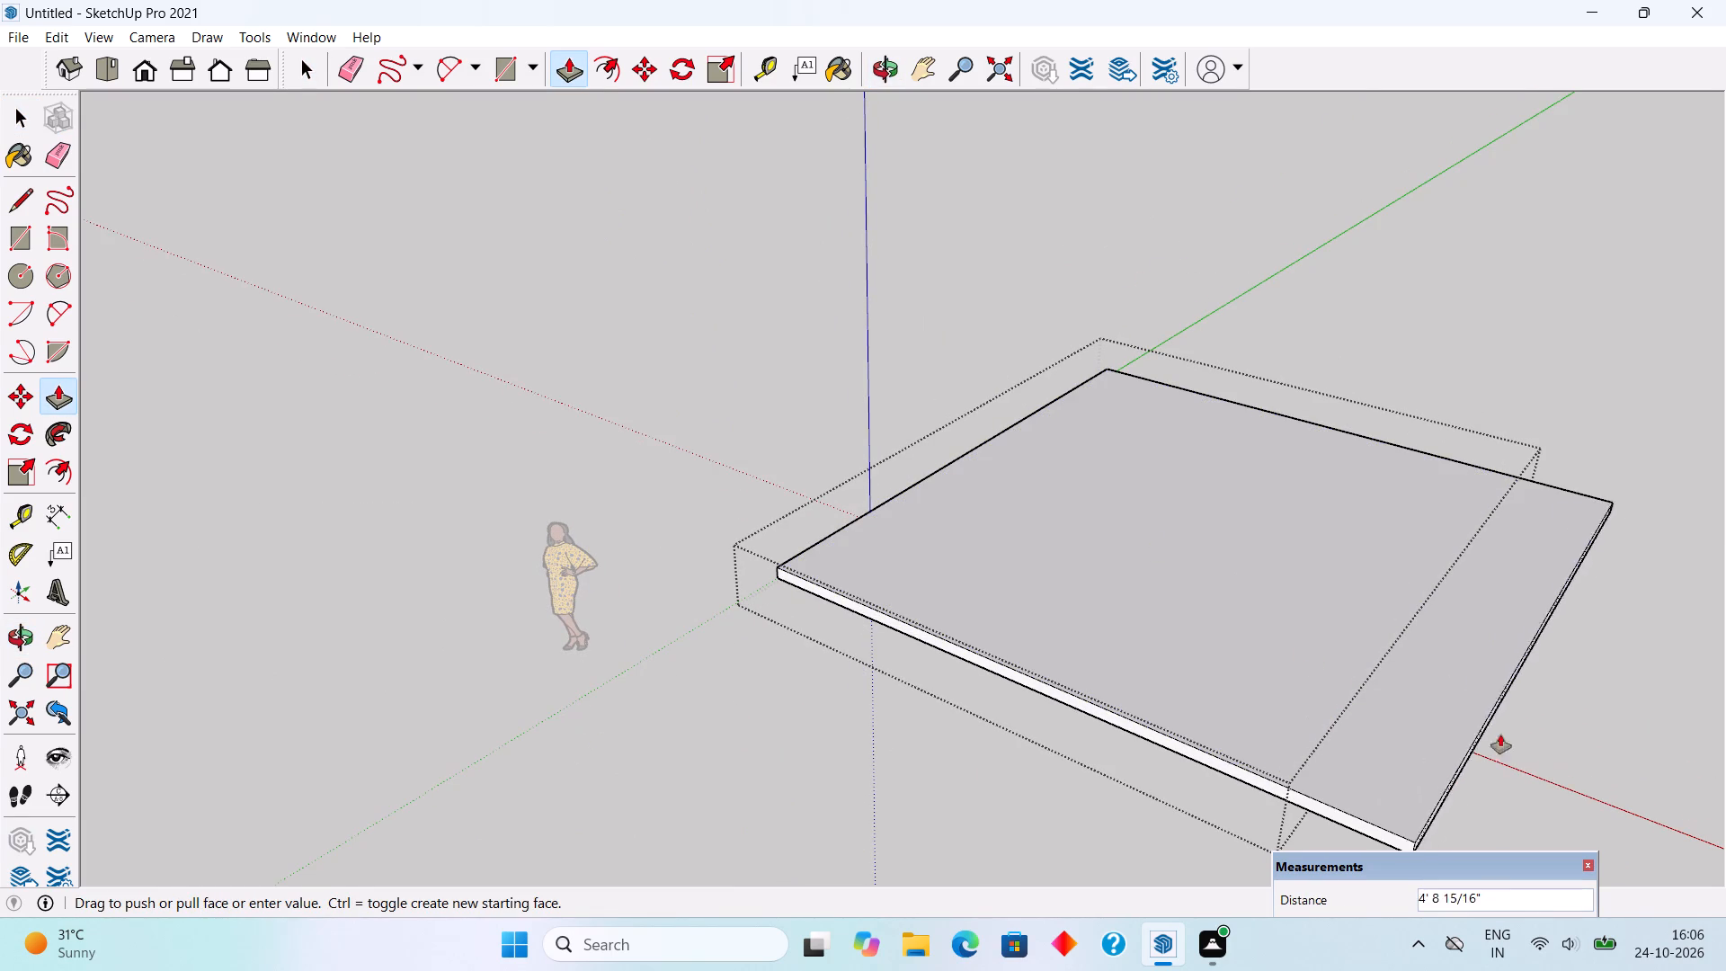
{"action": "type", "text": "7'"}
{"action": "key", "text": "Return"}
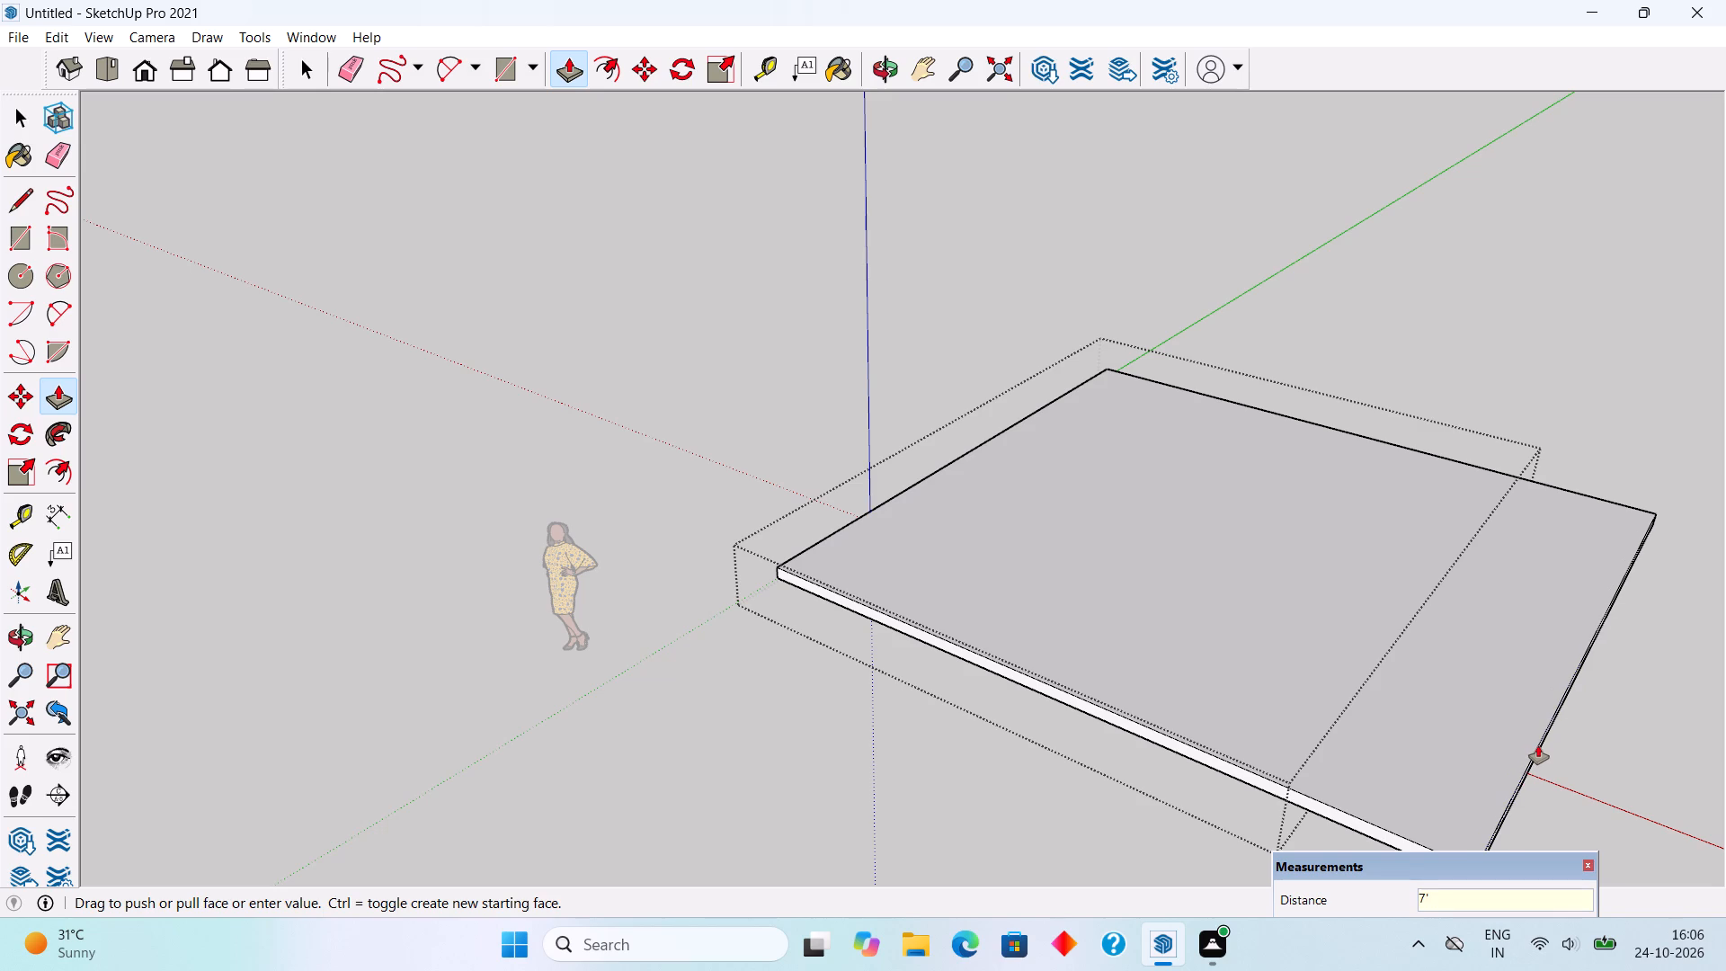
{"action": "key", "text": "space"}
{"action": "left_click", "coordinate": [526, 297]}
Draw a 20' by 20' square on the top face of the enlarged slab.
{"action": "middle_click_drag", "start_coordinate": [863, 700], "coordinate": [1181, 772]}
{"action": "scroll", "coordinate": [1181, 772], "scroll_direction": "down", "scroll_amount": 3}
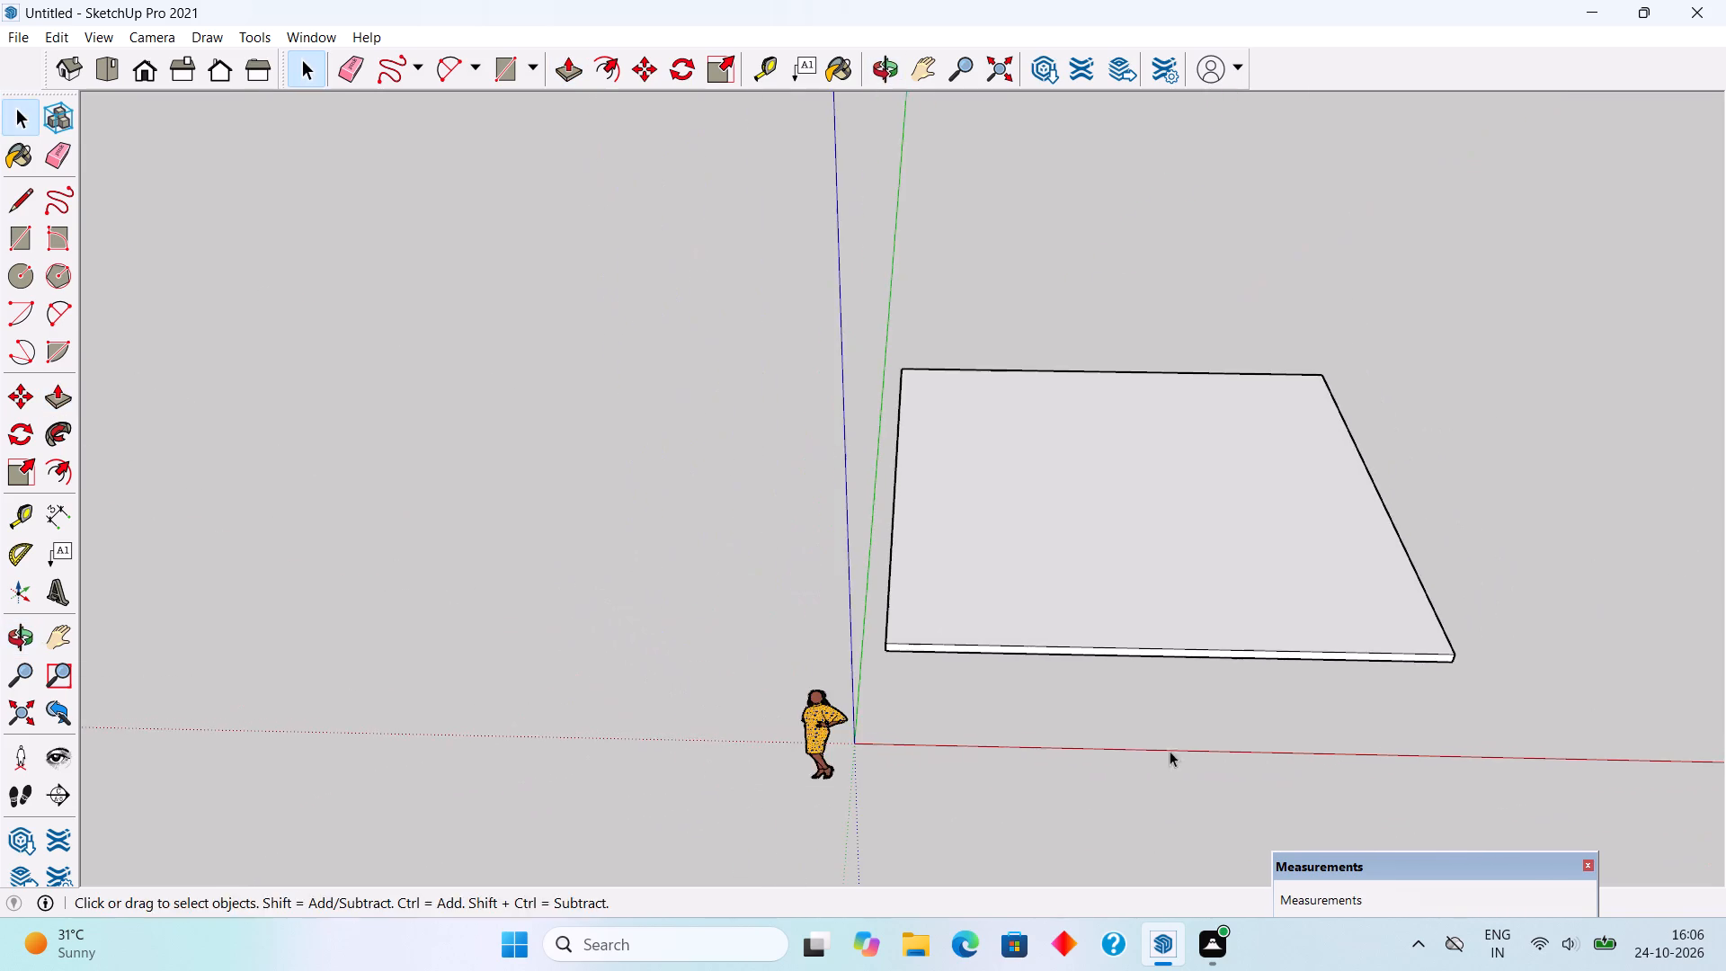
{"action": "middle_click_drag", "start_coordinate": [1098, 581], "coordinate": [1050, 748]}
{"action": "scroll", "coordinate": [1050, 748], "scroll_direction": "down", "scroll_amount": 2}
{"action": "scroll", "coordinate": [971, 433], "scroll_direction": "up", "scroll_amount": 3}
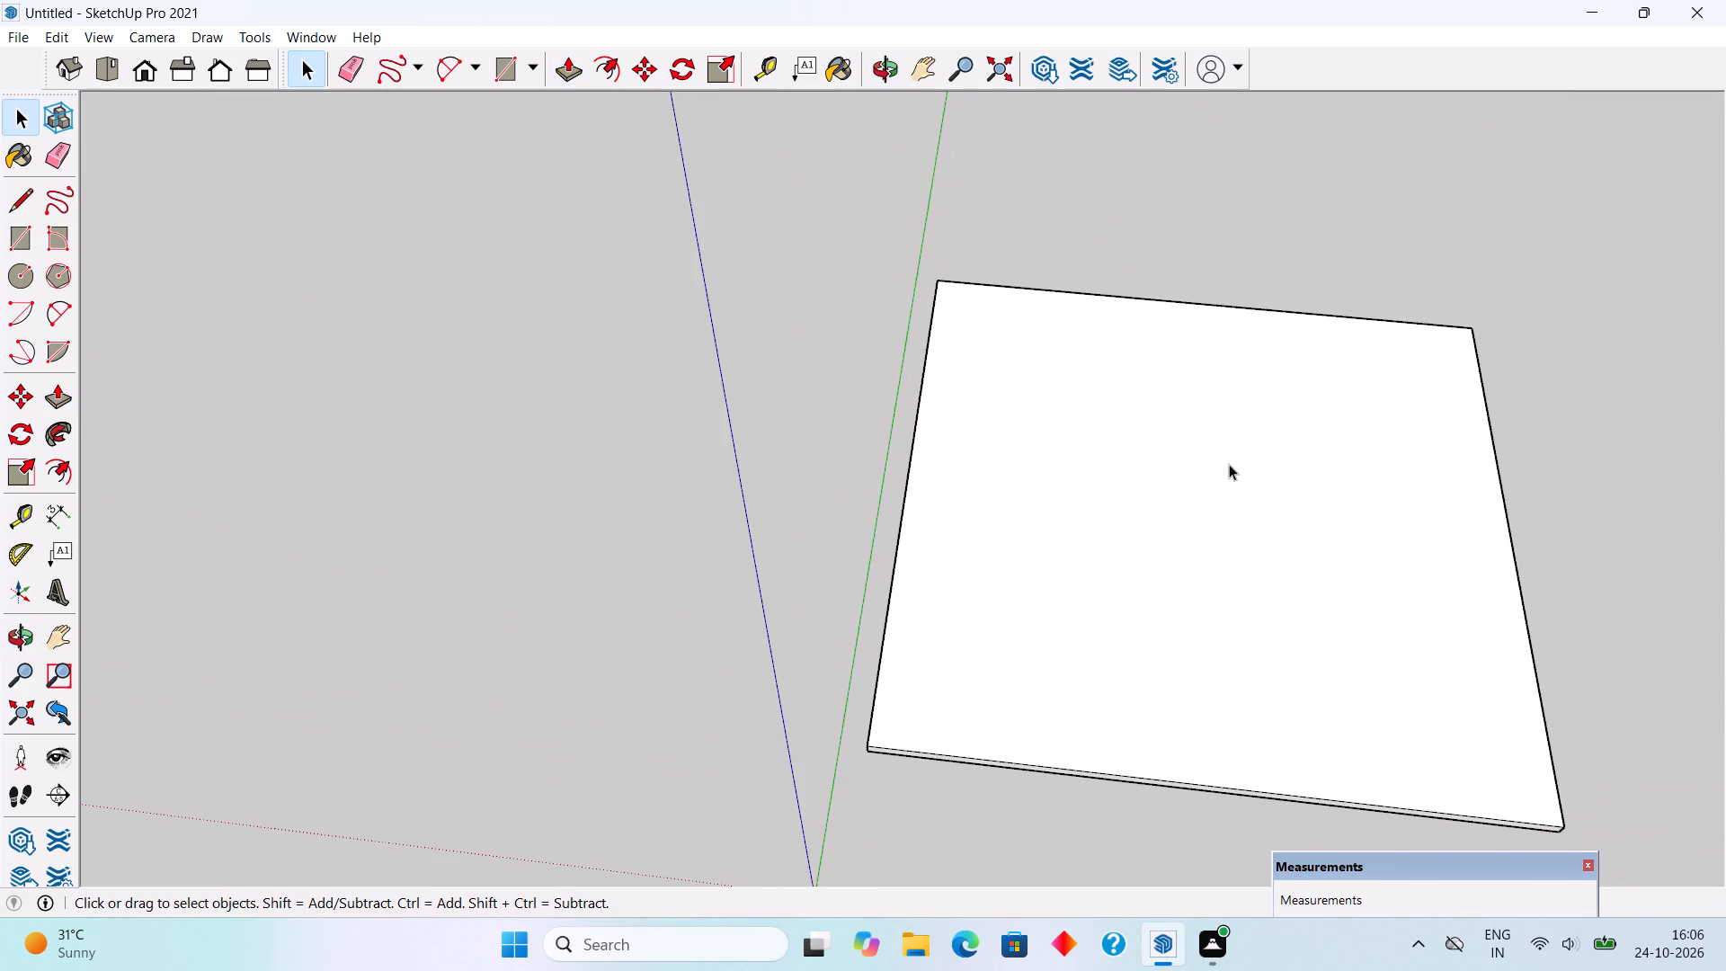
{"action": "middle_click_drag", "start_coordinate": [1257, 479], "coordinate": [1278, 514]}
{"action": "key", "text": "r"}
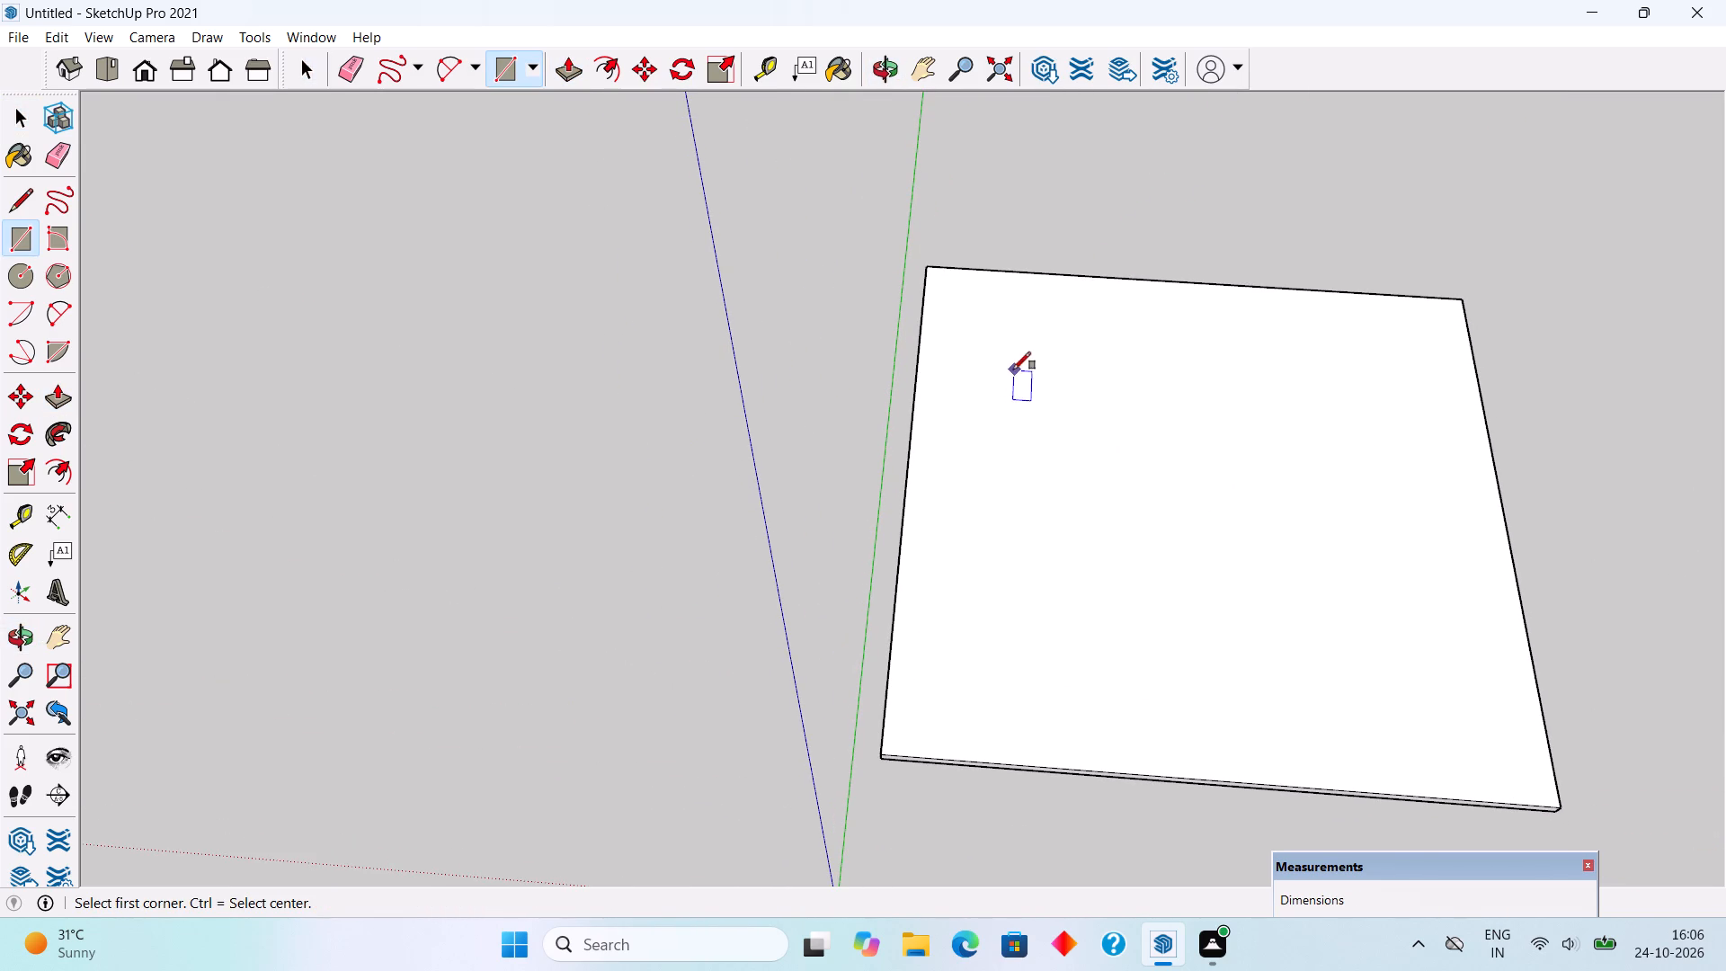
{"action": "left_click", "coordinate": [1011, 402]}
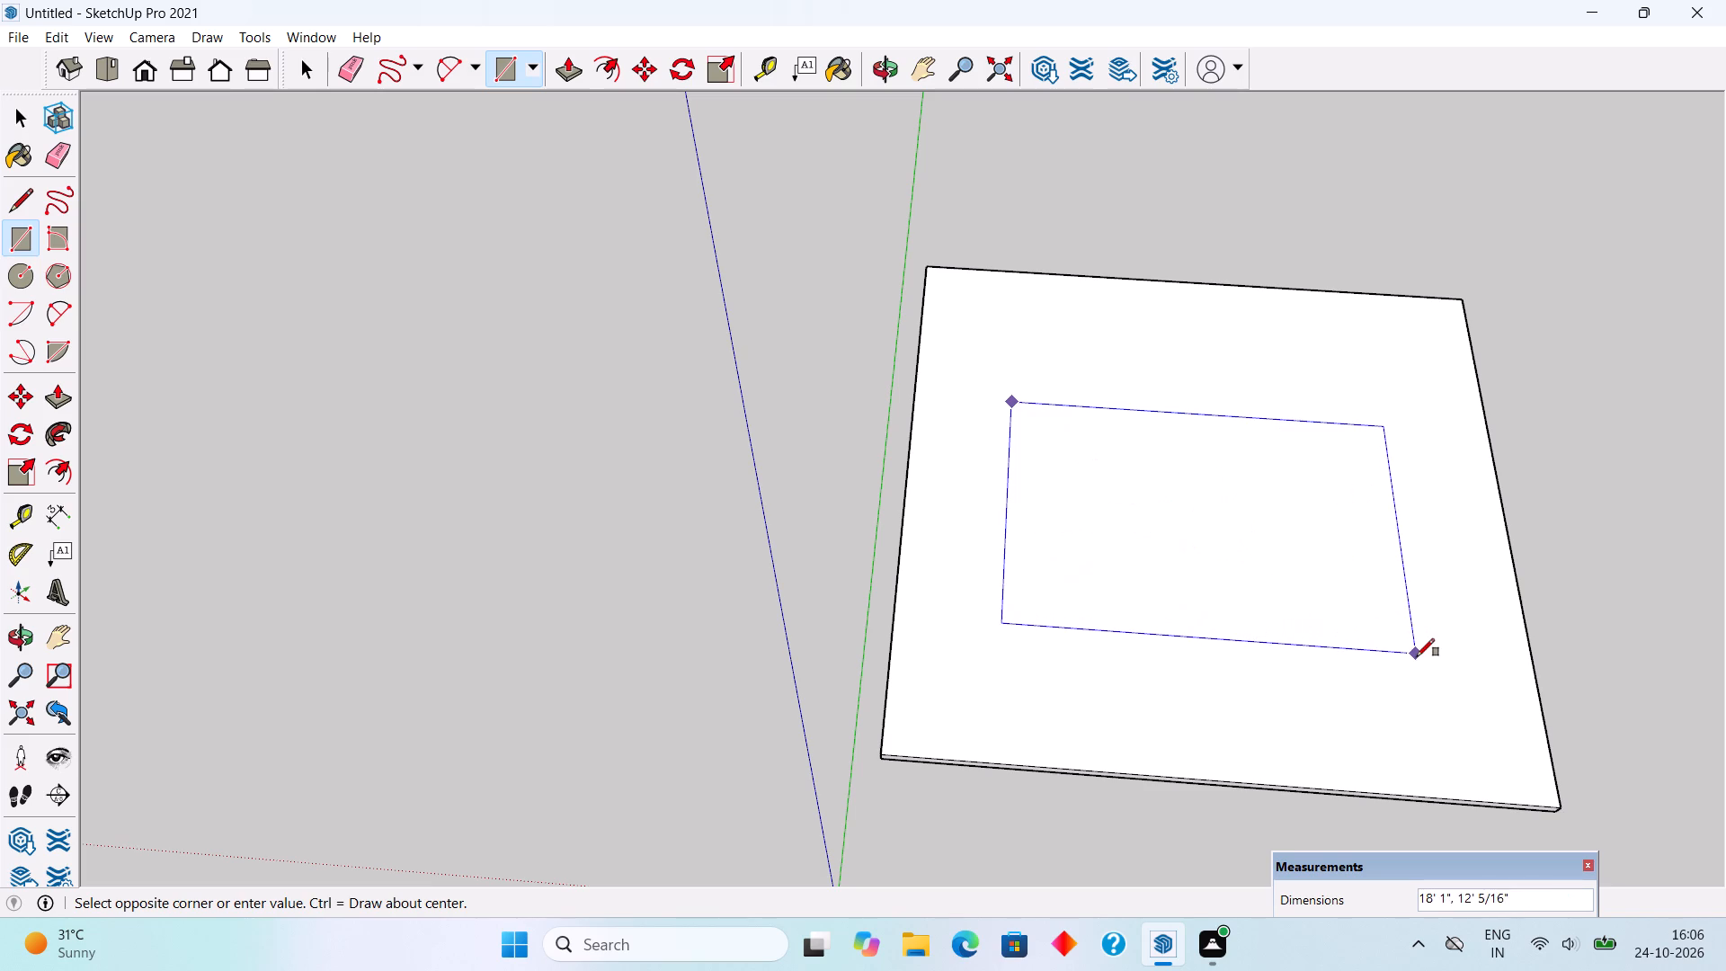
{"action": "type", "text": "20',20'"}
{"action": "key", "text": "Return"}
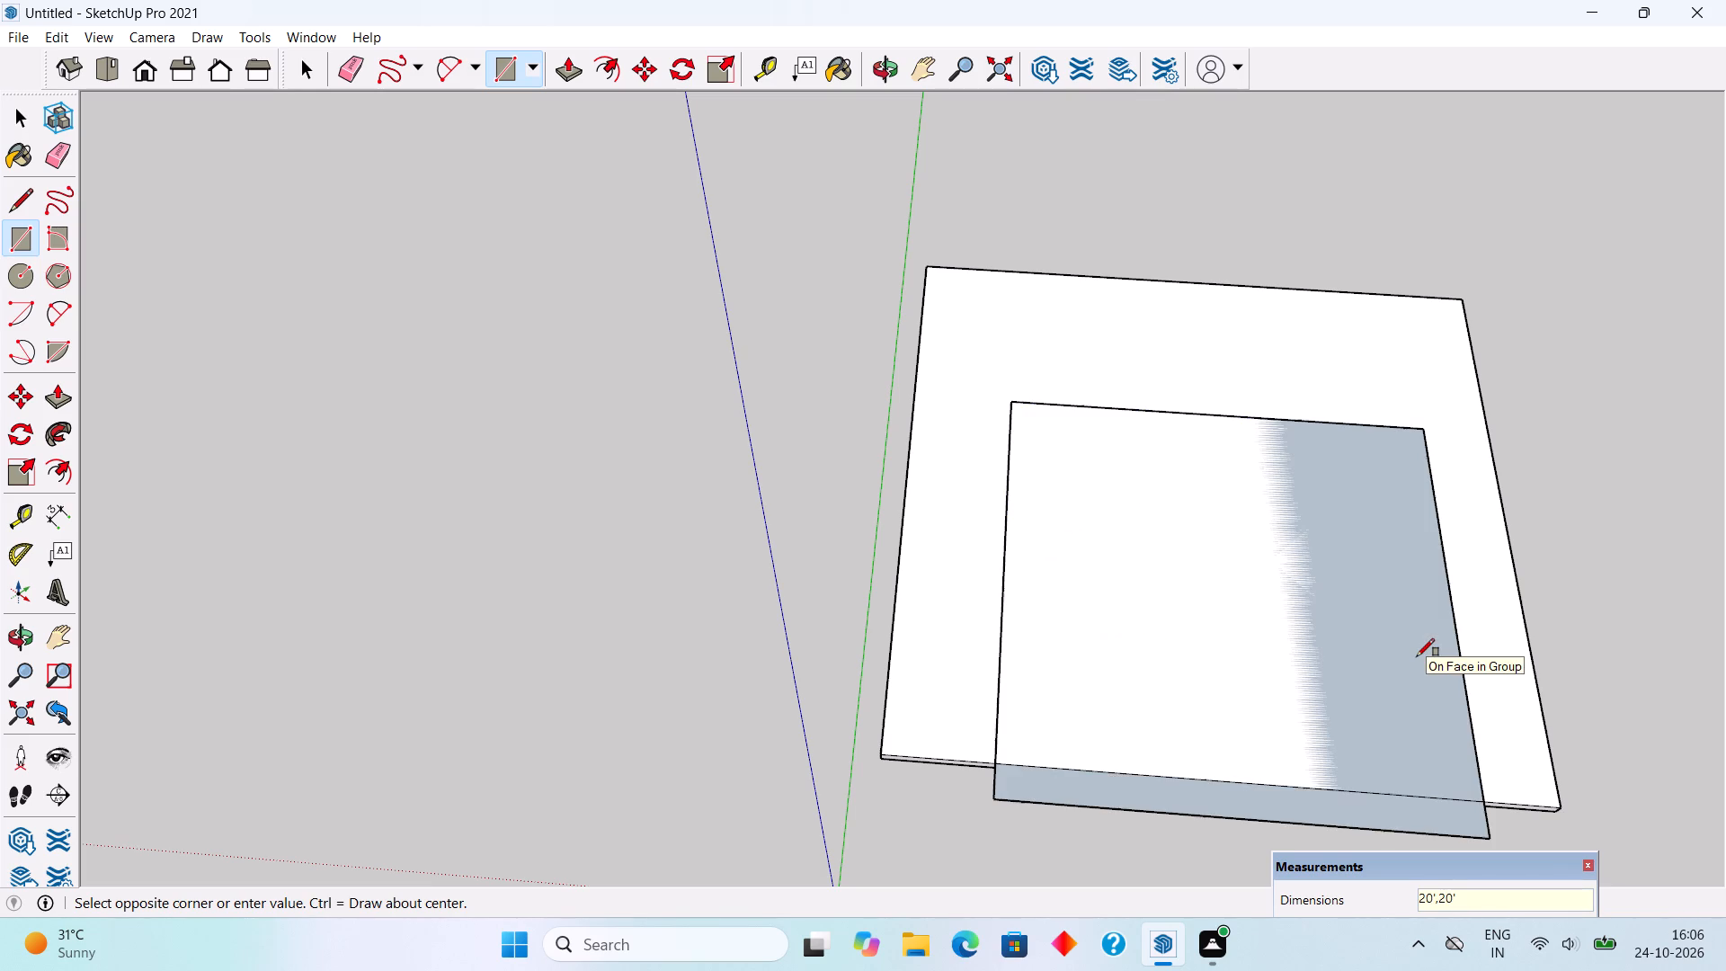
{"action": "key", "text": "space"}
Move the square about 4' 1" back along the green axis so it sits within the slab's top.
{"action": "double_click", "coordinate": [1223, 612]}
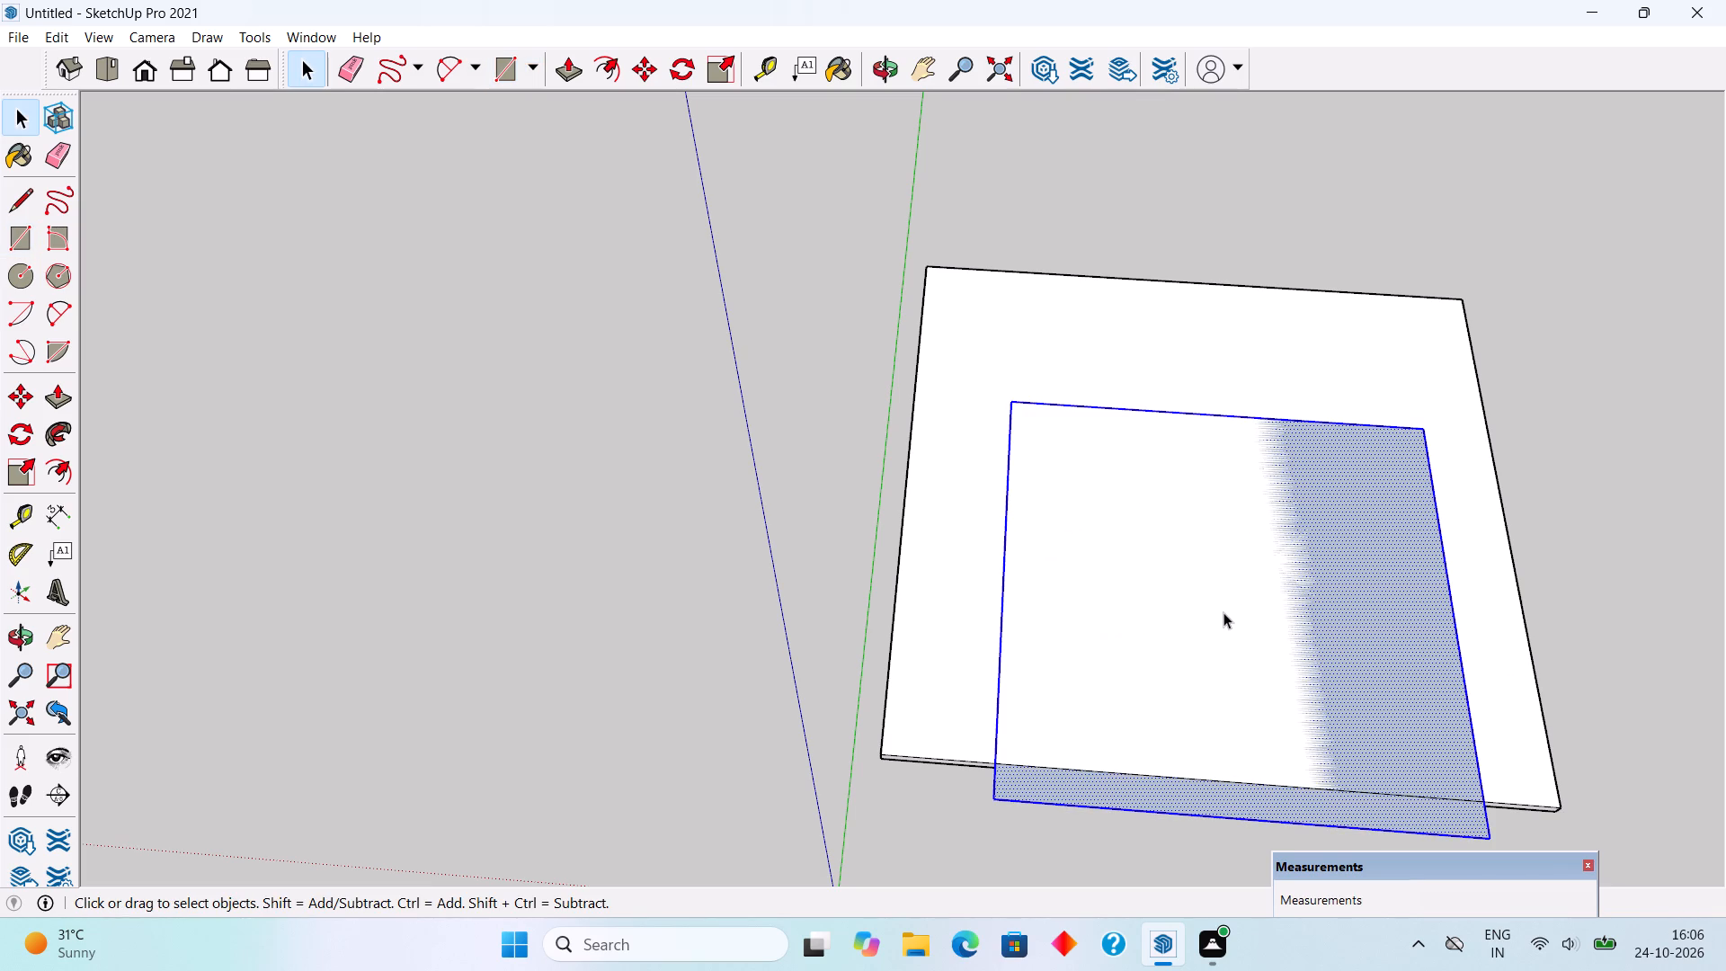
{"action": "key", "text": "m"}
{"action": "left_click", "coordinate": [1223, 612]}
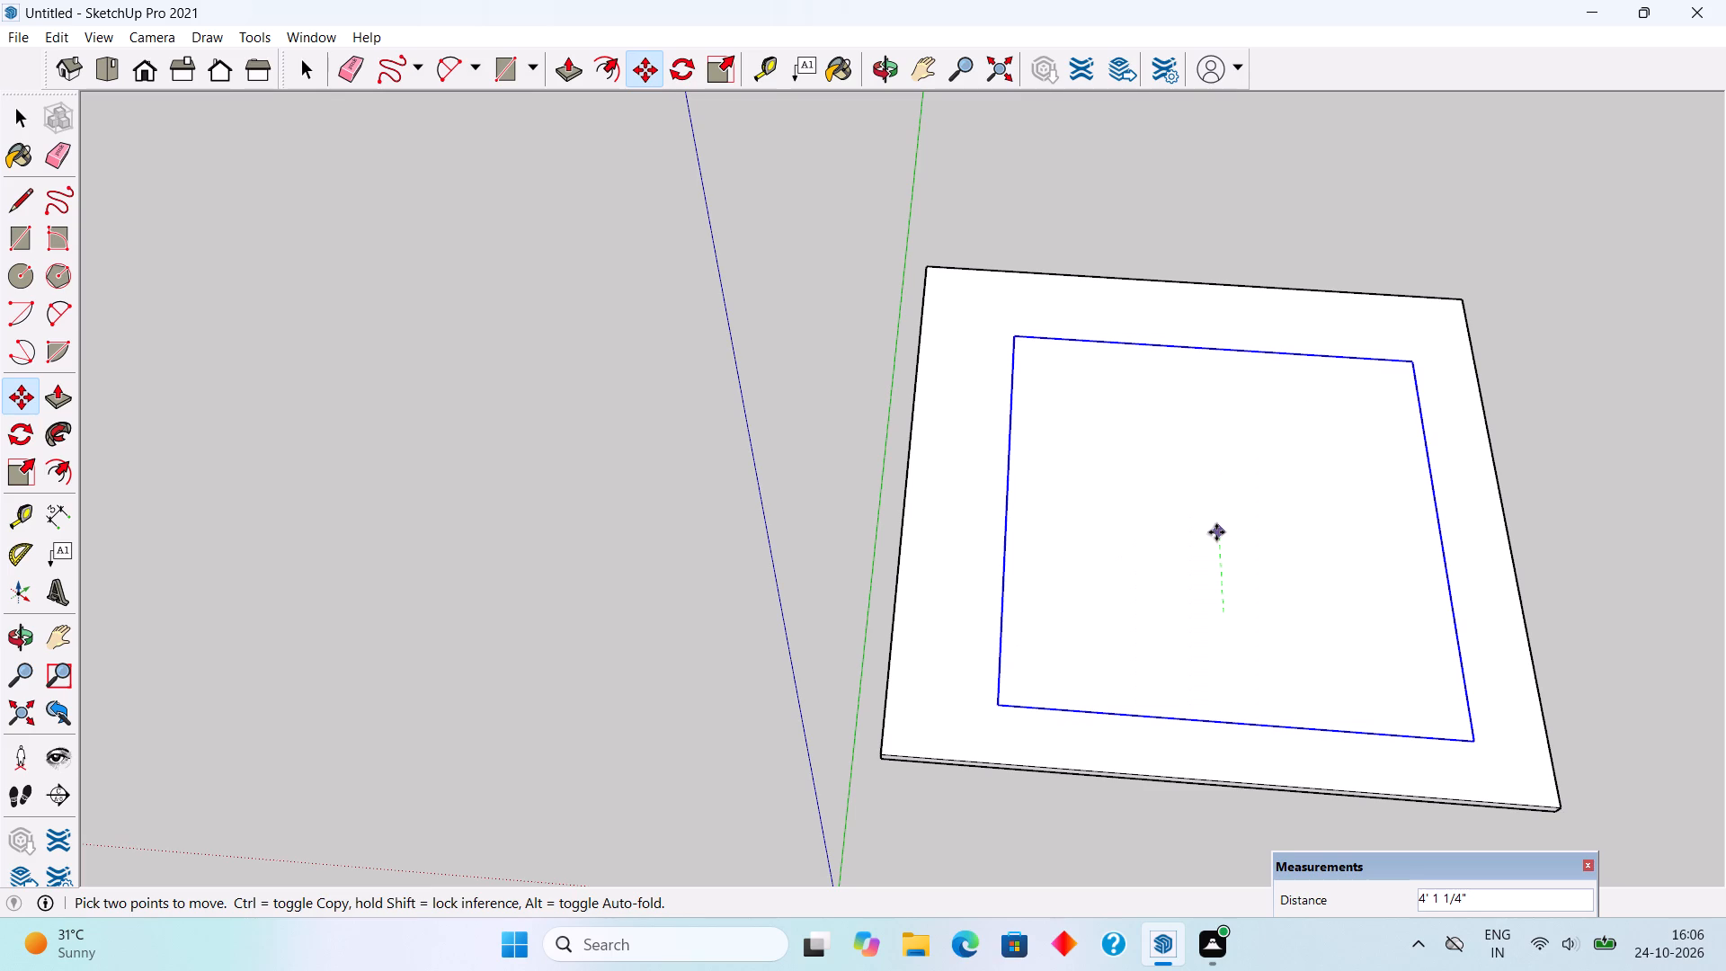
{"action": "left_click", "coordinate": [1216, 532]}
{"action": "key", "text": "space"}
{"action": "left_click", "coordinate": [1553, 436]}
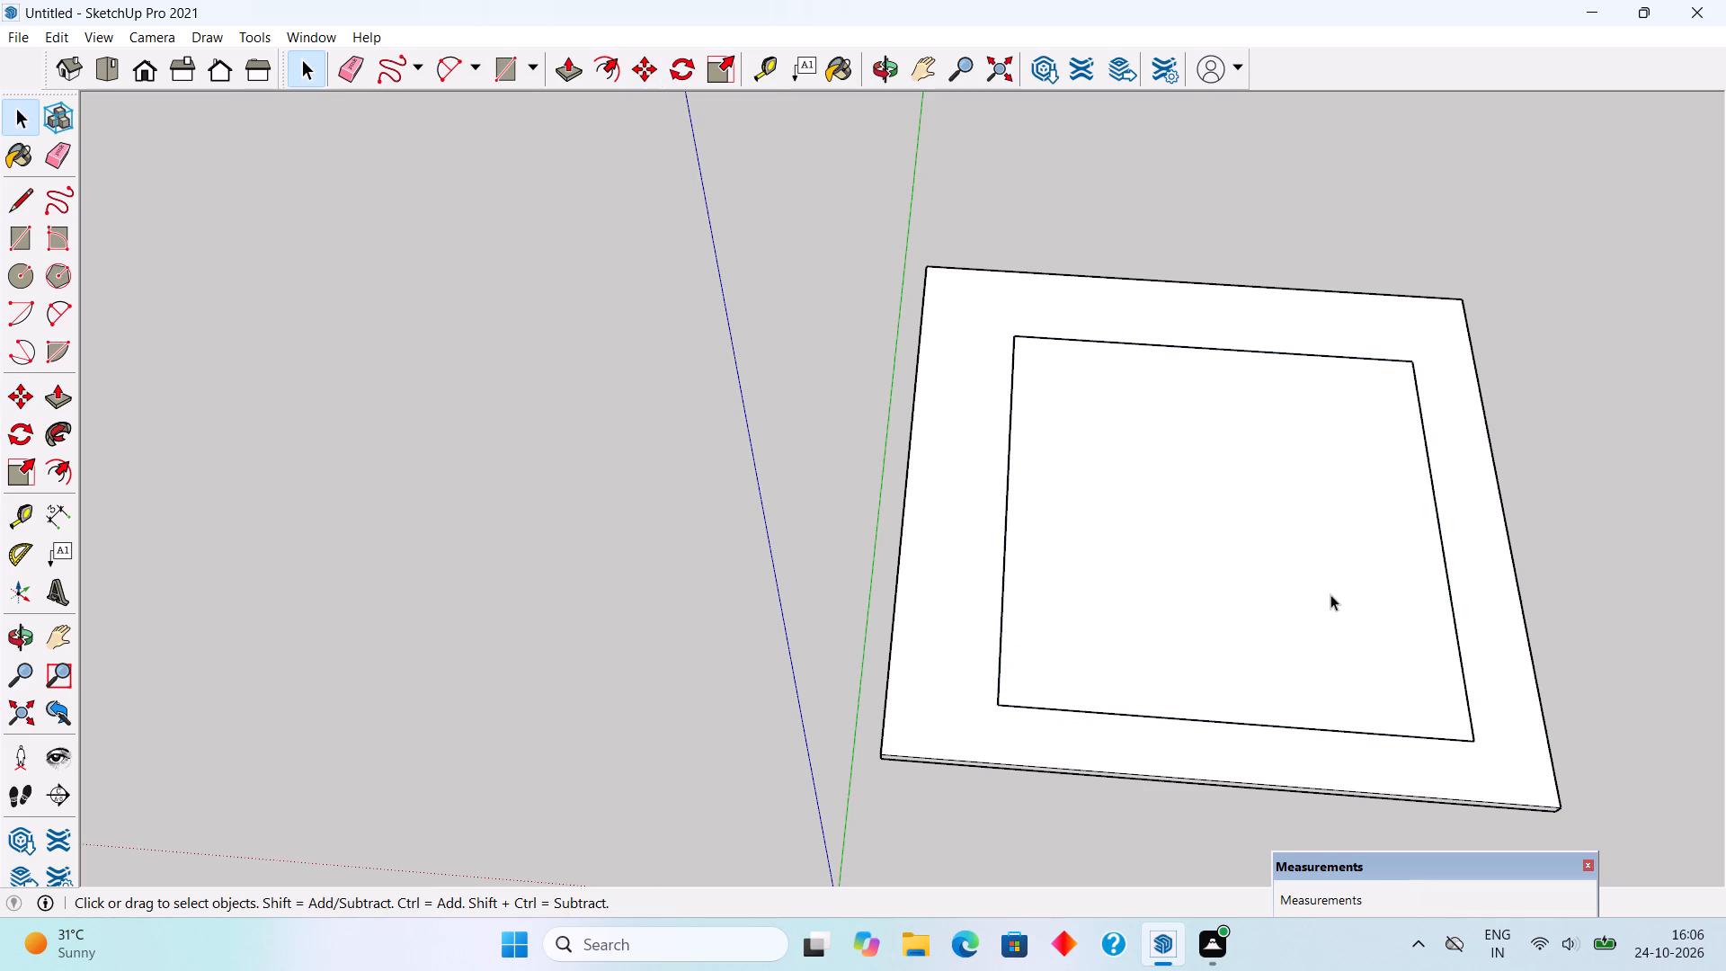
Push/Pull the square's face up by 6" to form a second slab on the base.
{"action": "key", "text": "p"}
{"action": "left_click", "coordinate": [1324, 606]}
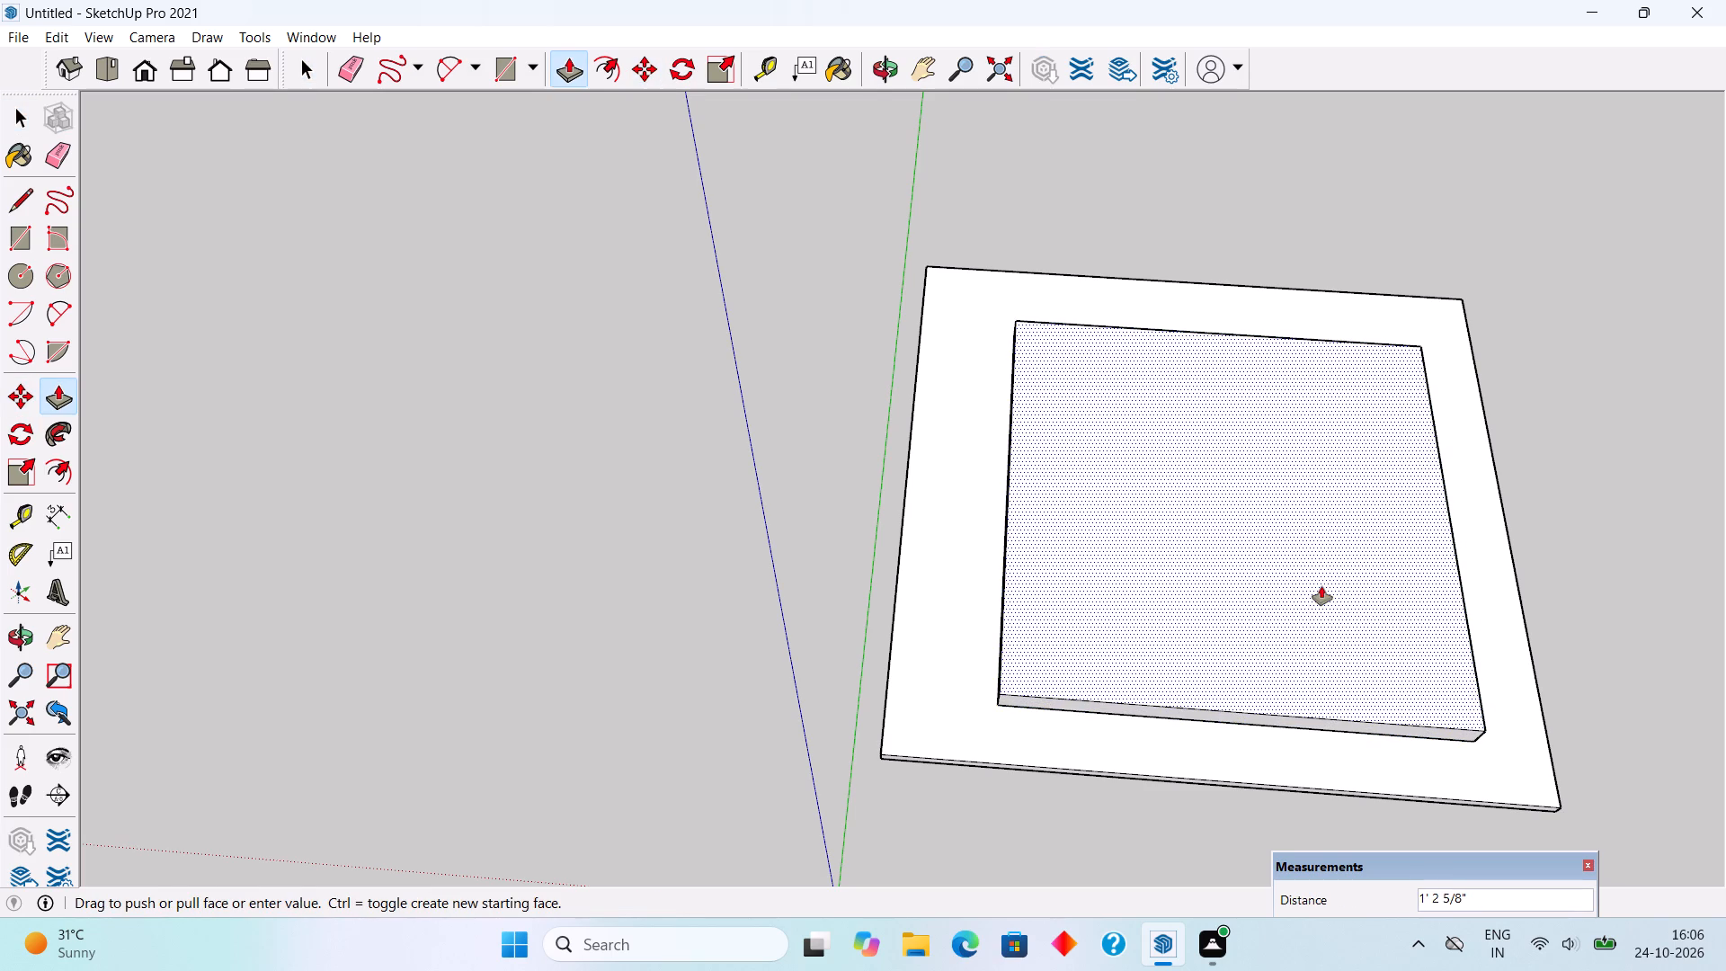
{"action": "type", "text": "6\""}
{"action": "key", "text": "Return"}
{"action": "key", "text": "space"}
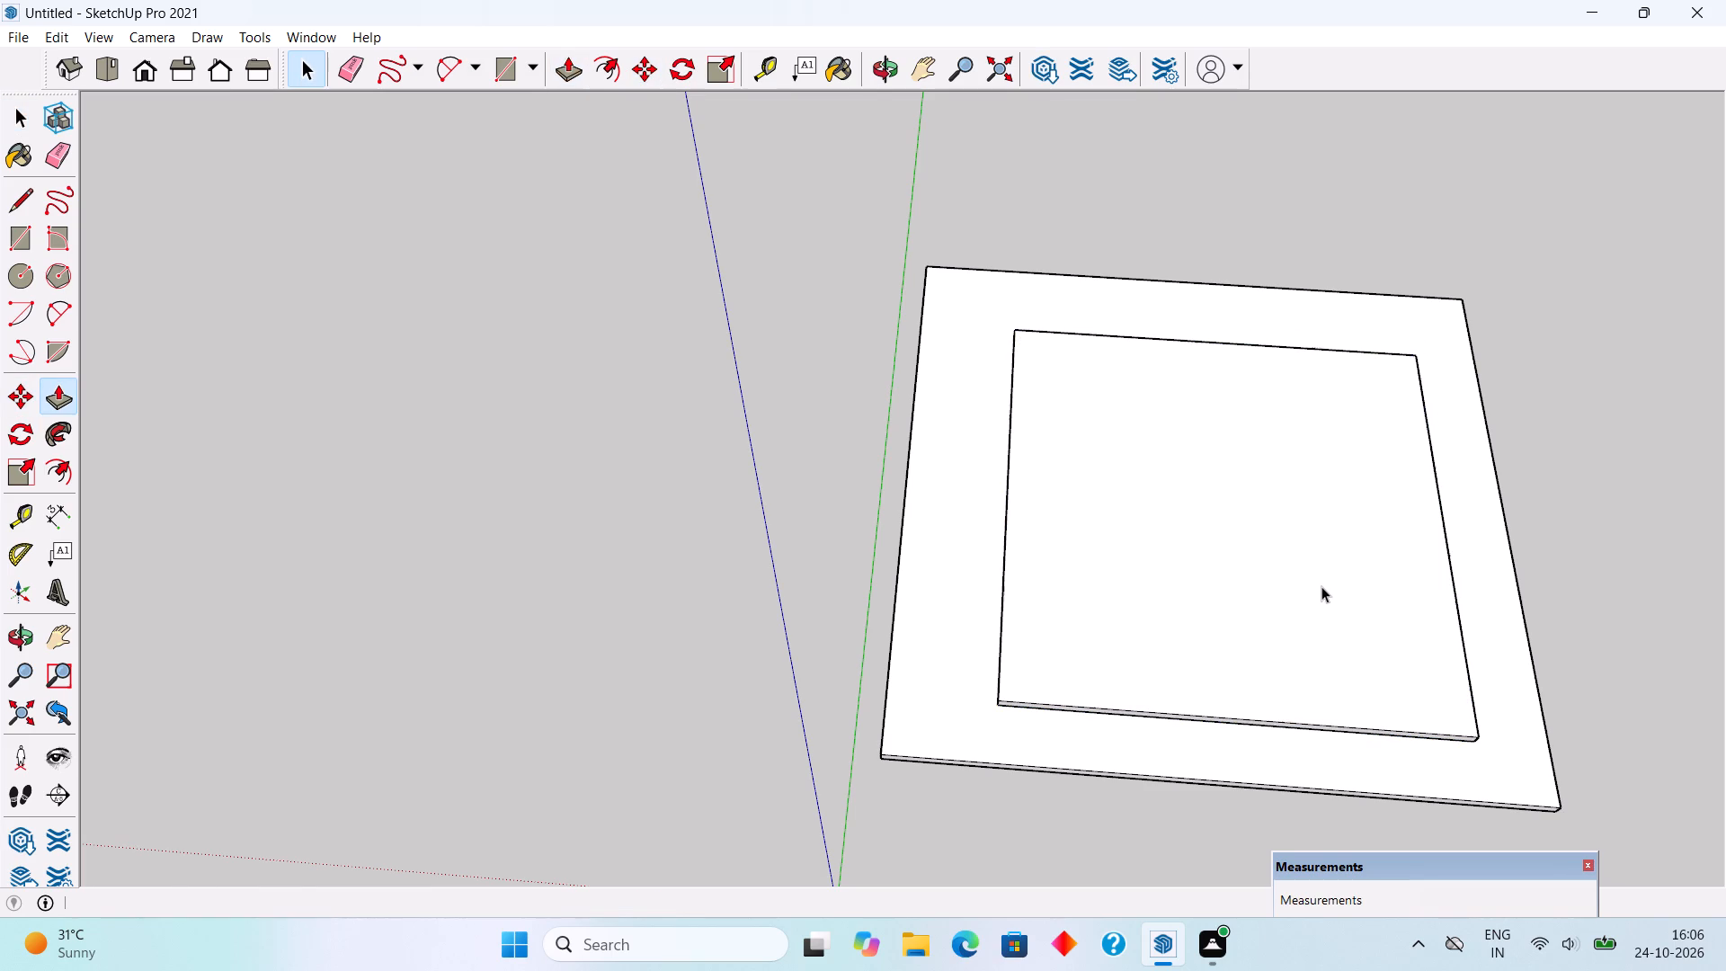
Select all of the upper slab's geometry and make it a group.
{"action": "triple_click", "coordinate": [1321, 586]}
{"action": "right_click", "coordinate": [1321, 586]}
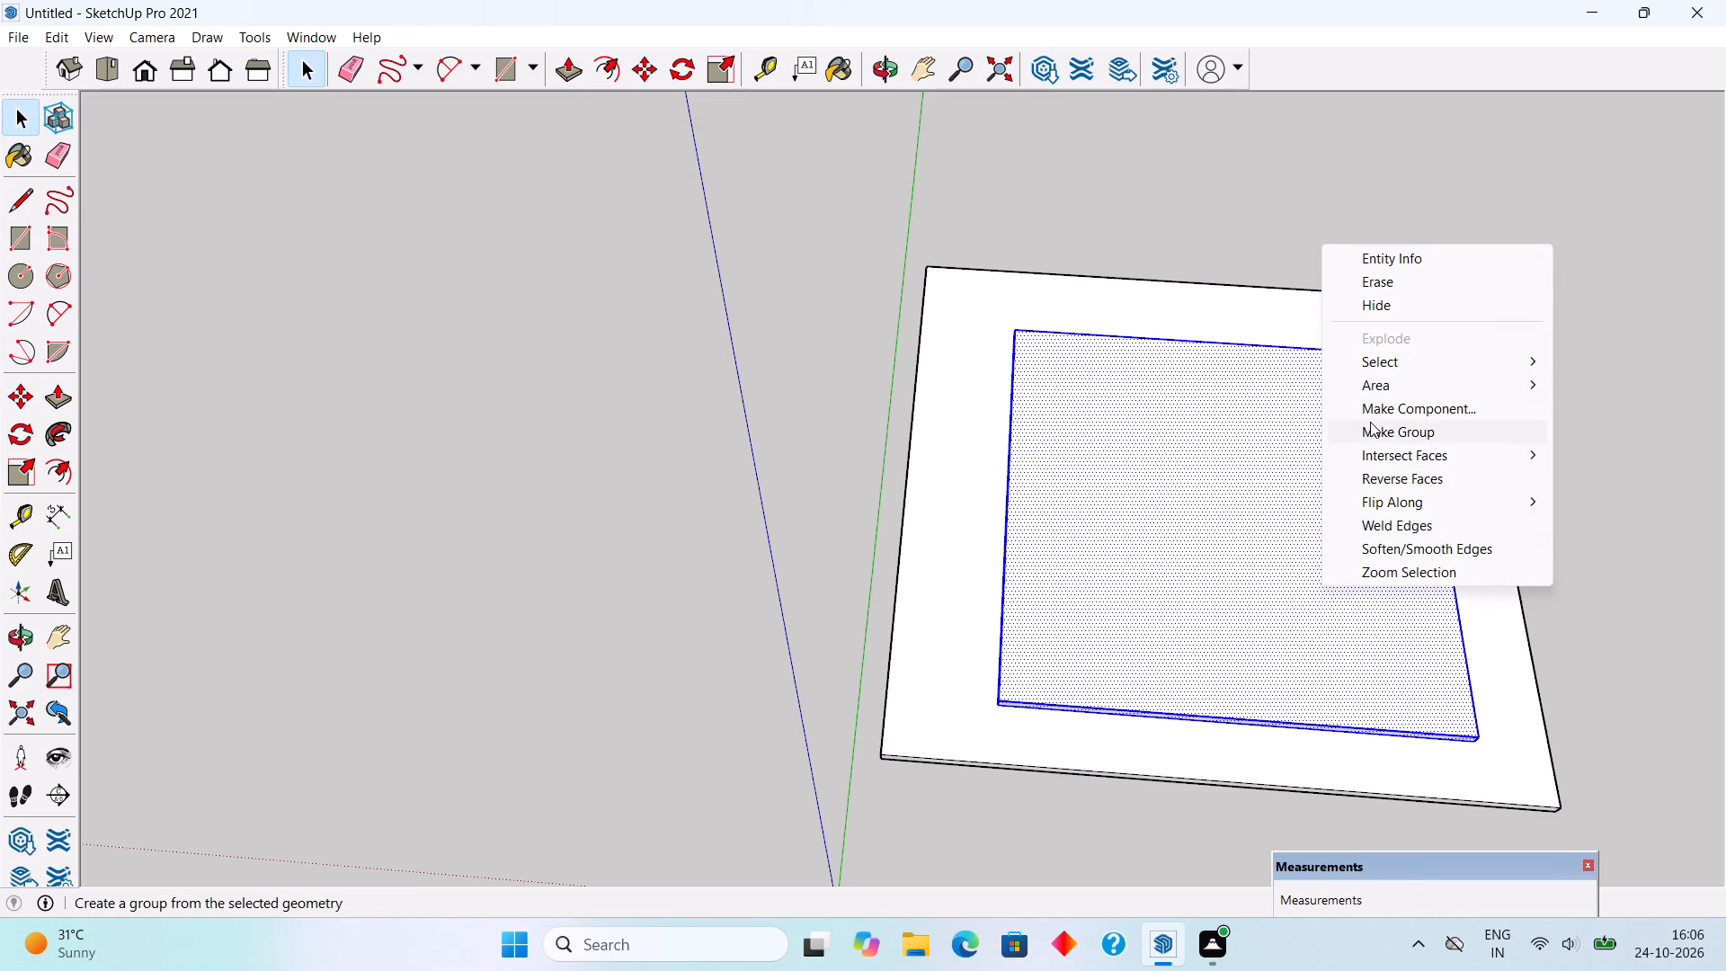
{"action": "left_click", "coordinate": [1370, 422]}
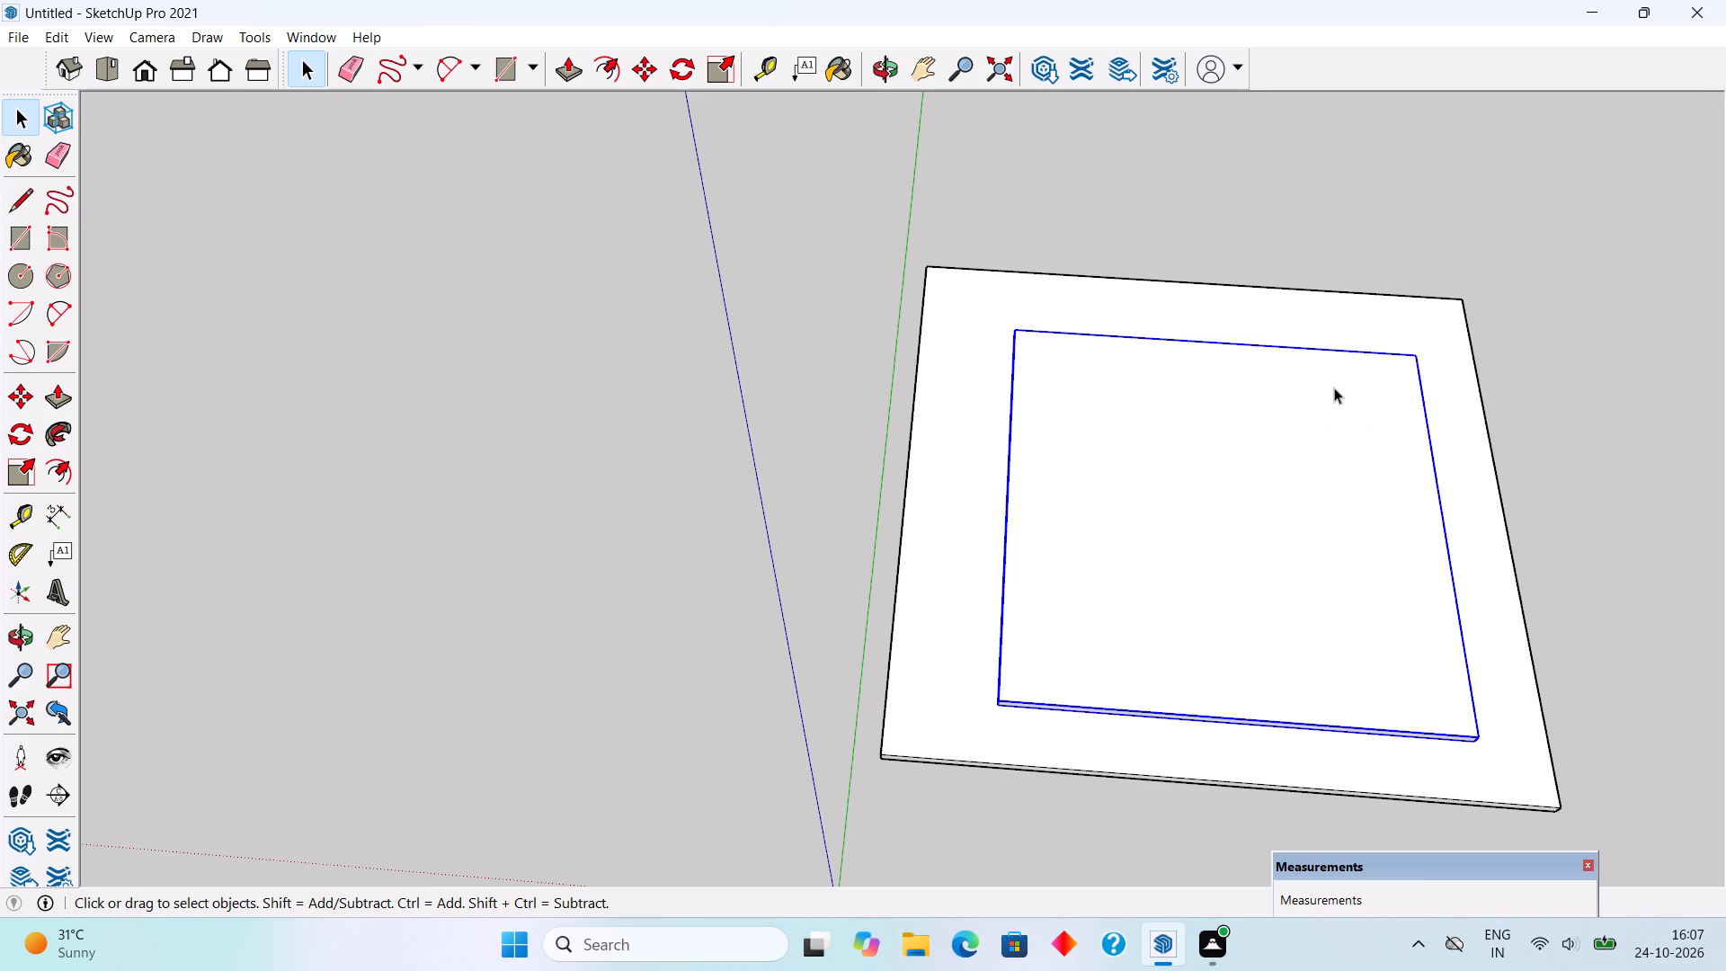
Inside the upper slab's group, Push/Pull the top face up by 1', and leave the group.
{"action": "triple_click", "coordinate": [1357, 669]}
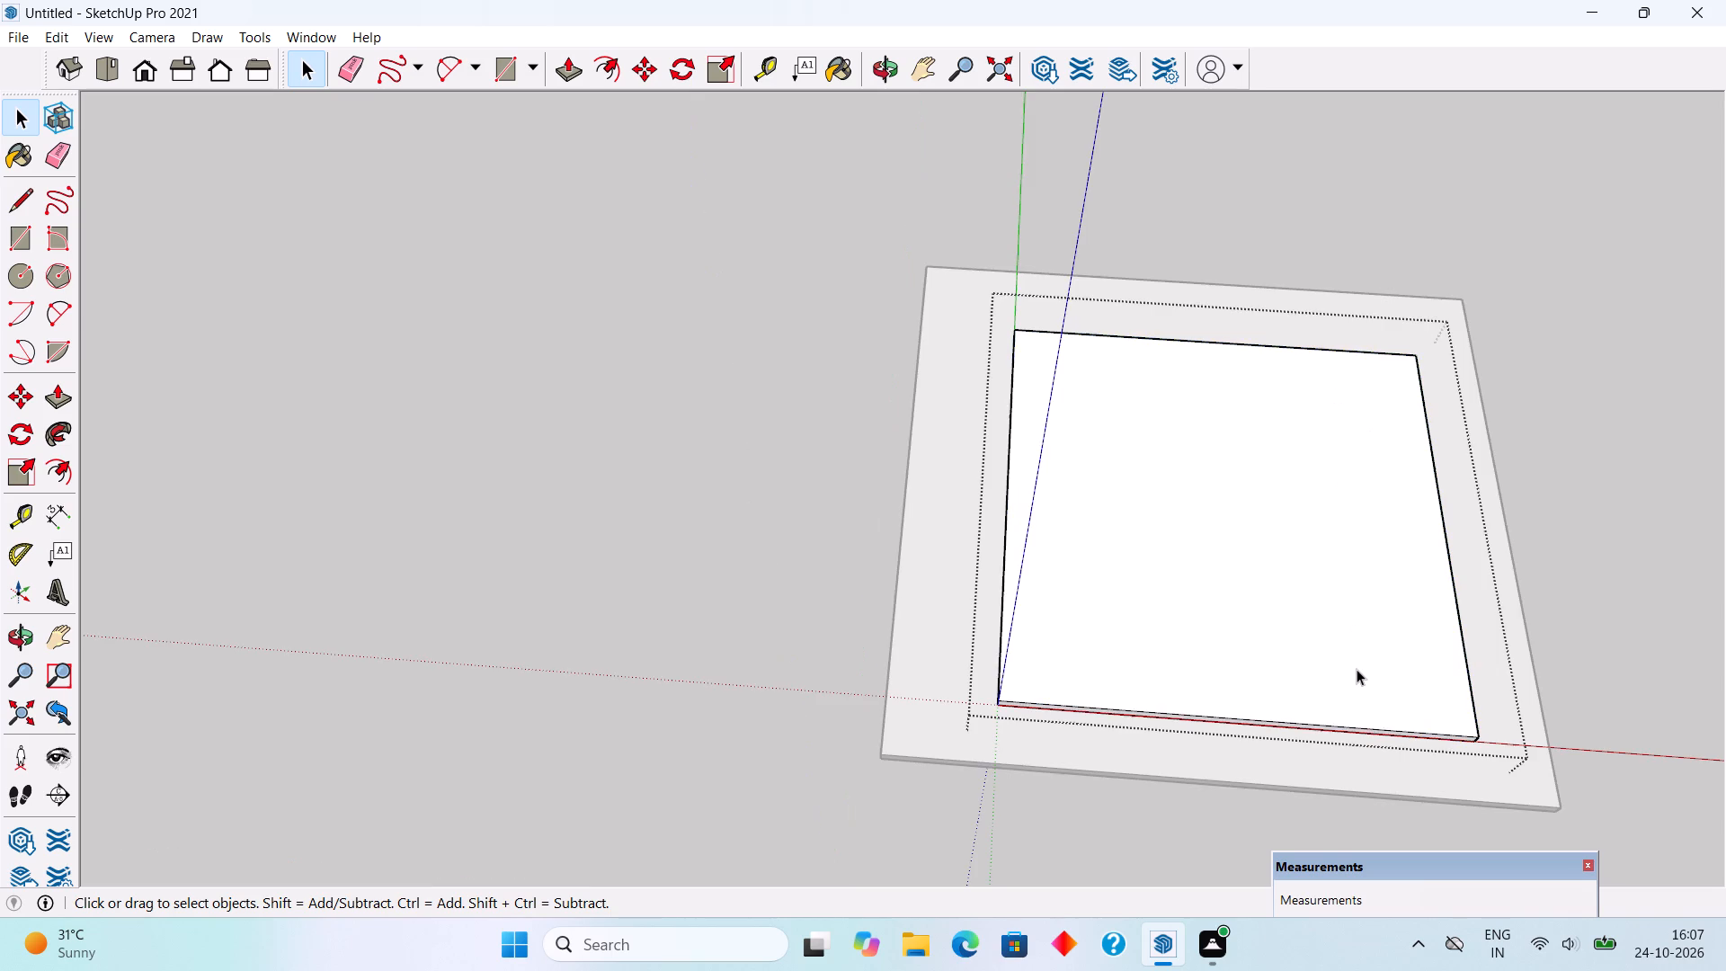
{"action": "key", "text": "p"}
{"action": "left_click", "coordinate": [1357, 669]}
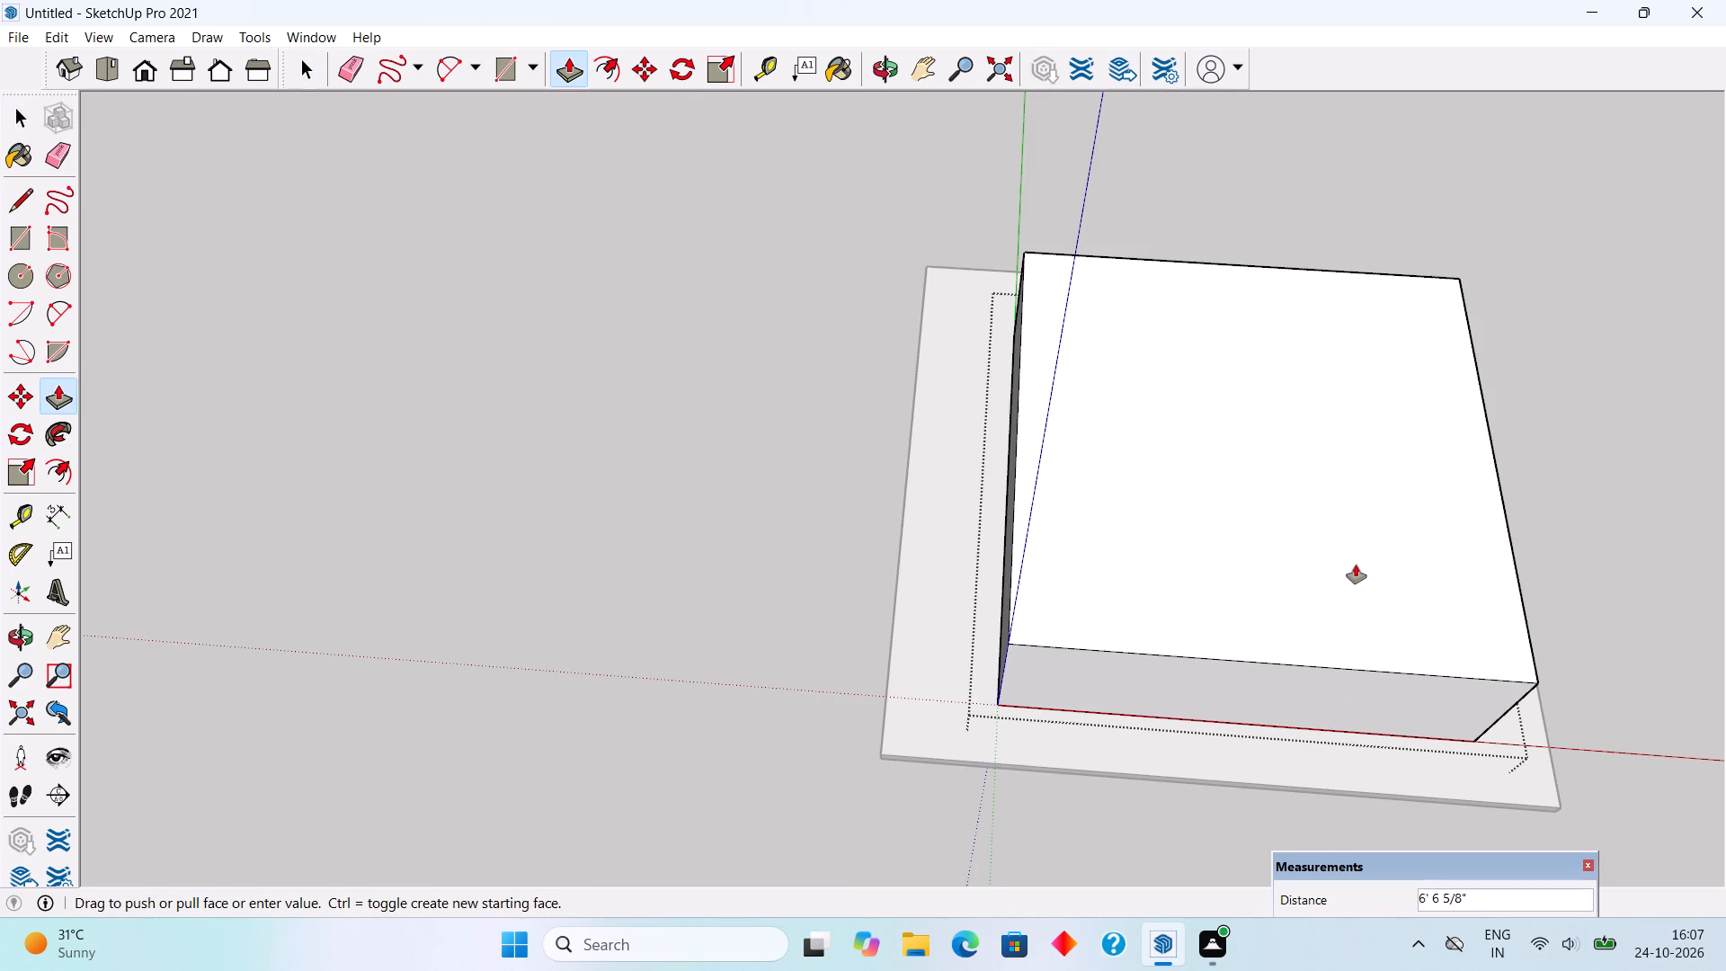
{"action": "type", "text": "1'"}
{"action": "key", "text": "Return"}
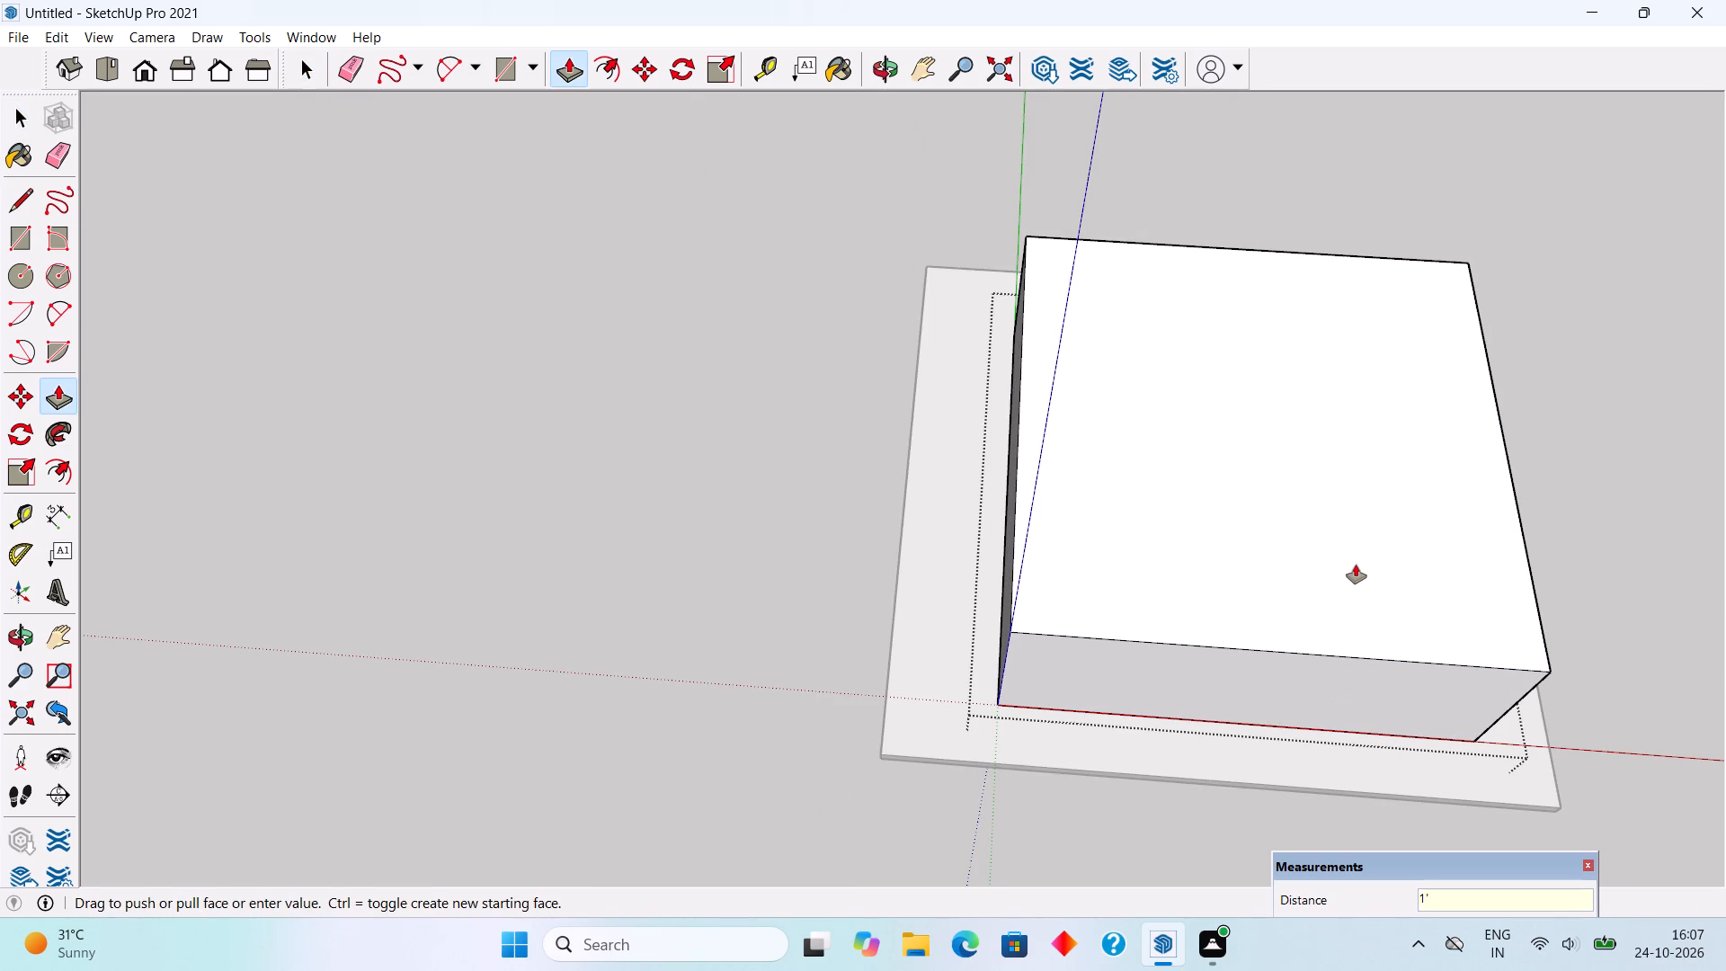
{"action": "key", "text": "space"}
{"action": "scroll", "coordinate": [1332, 600], "scroll_direction": "down", "scroll_amount": 3}
{"action": "middle_click_drag", "start_coordinate": [1298, 686], "coordinate": [1236, 248]}
{"action": "left_click", "coordinate": [1545, 469]}
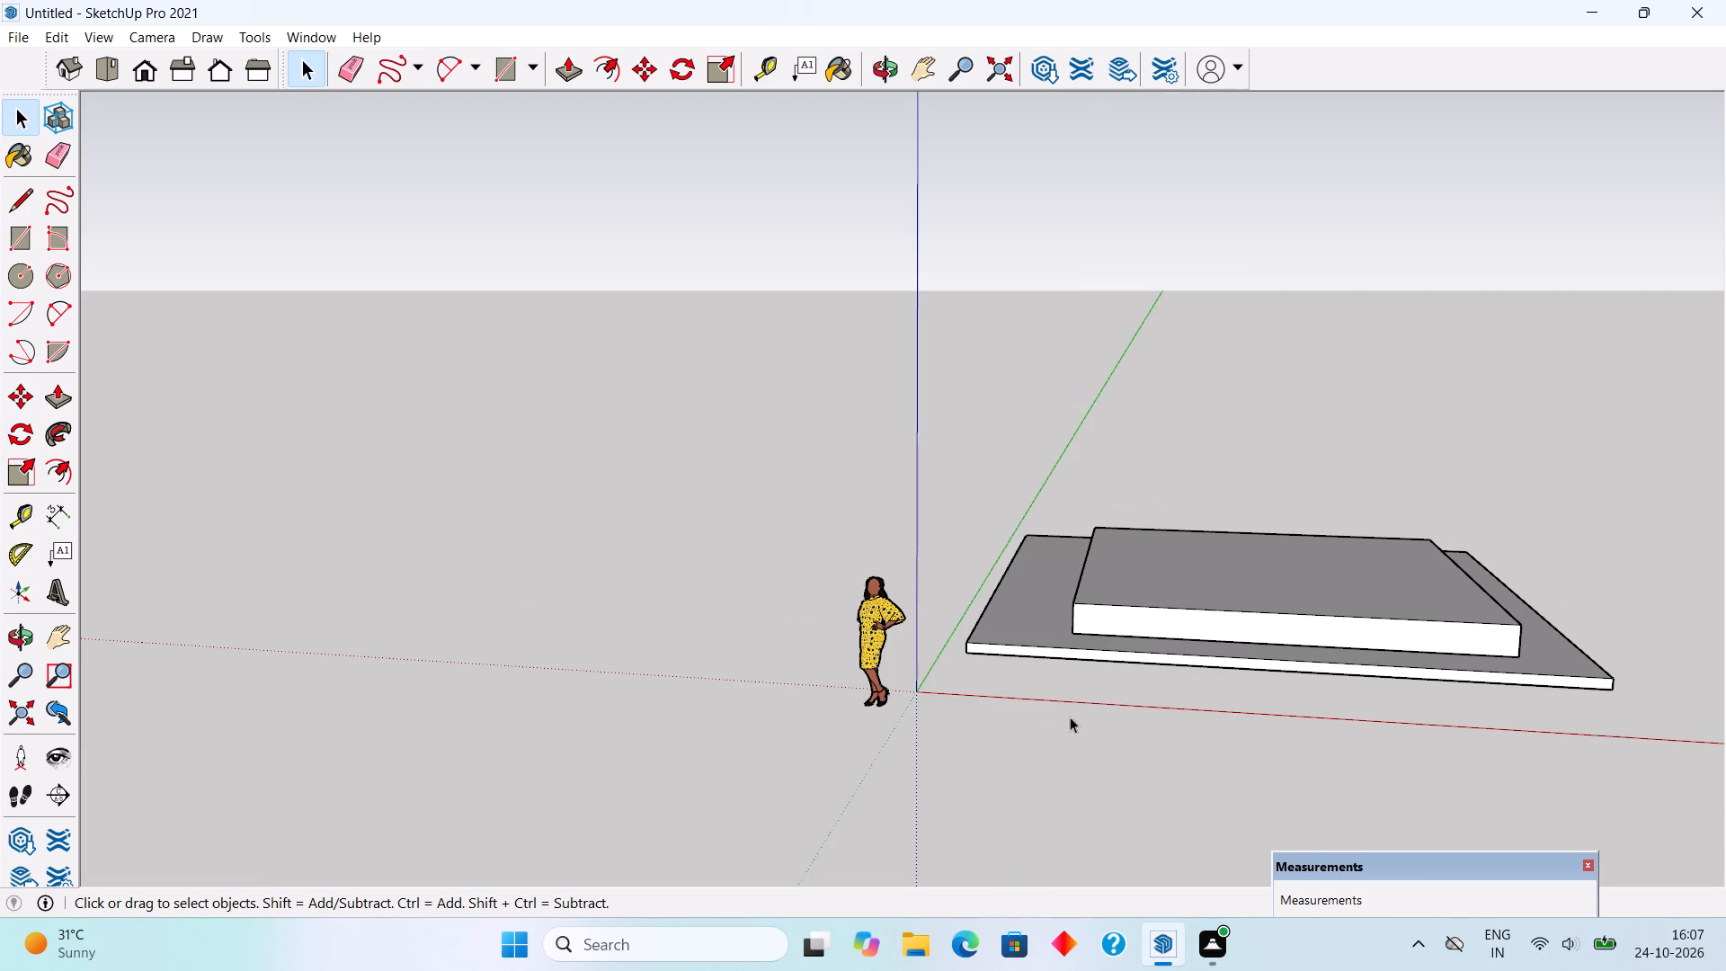
Examine the two stacked slabs from lower and higher viewpoints.
{"action": "middle_click_drag", "start_coordinate": [1069, 719], "coordinate": [1296, 820]}
{"action": "middle_click_drag", "start_coordinate": [992, 774], "coordinate": [764, 732]}
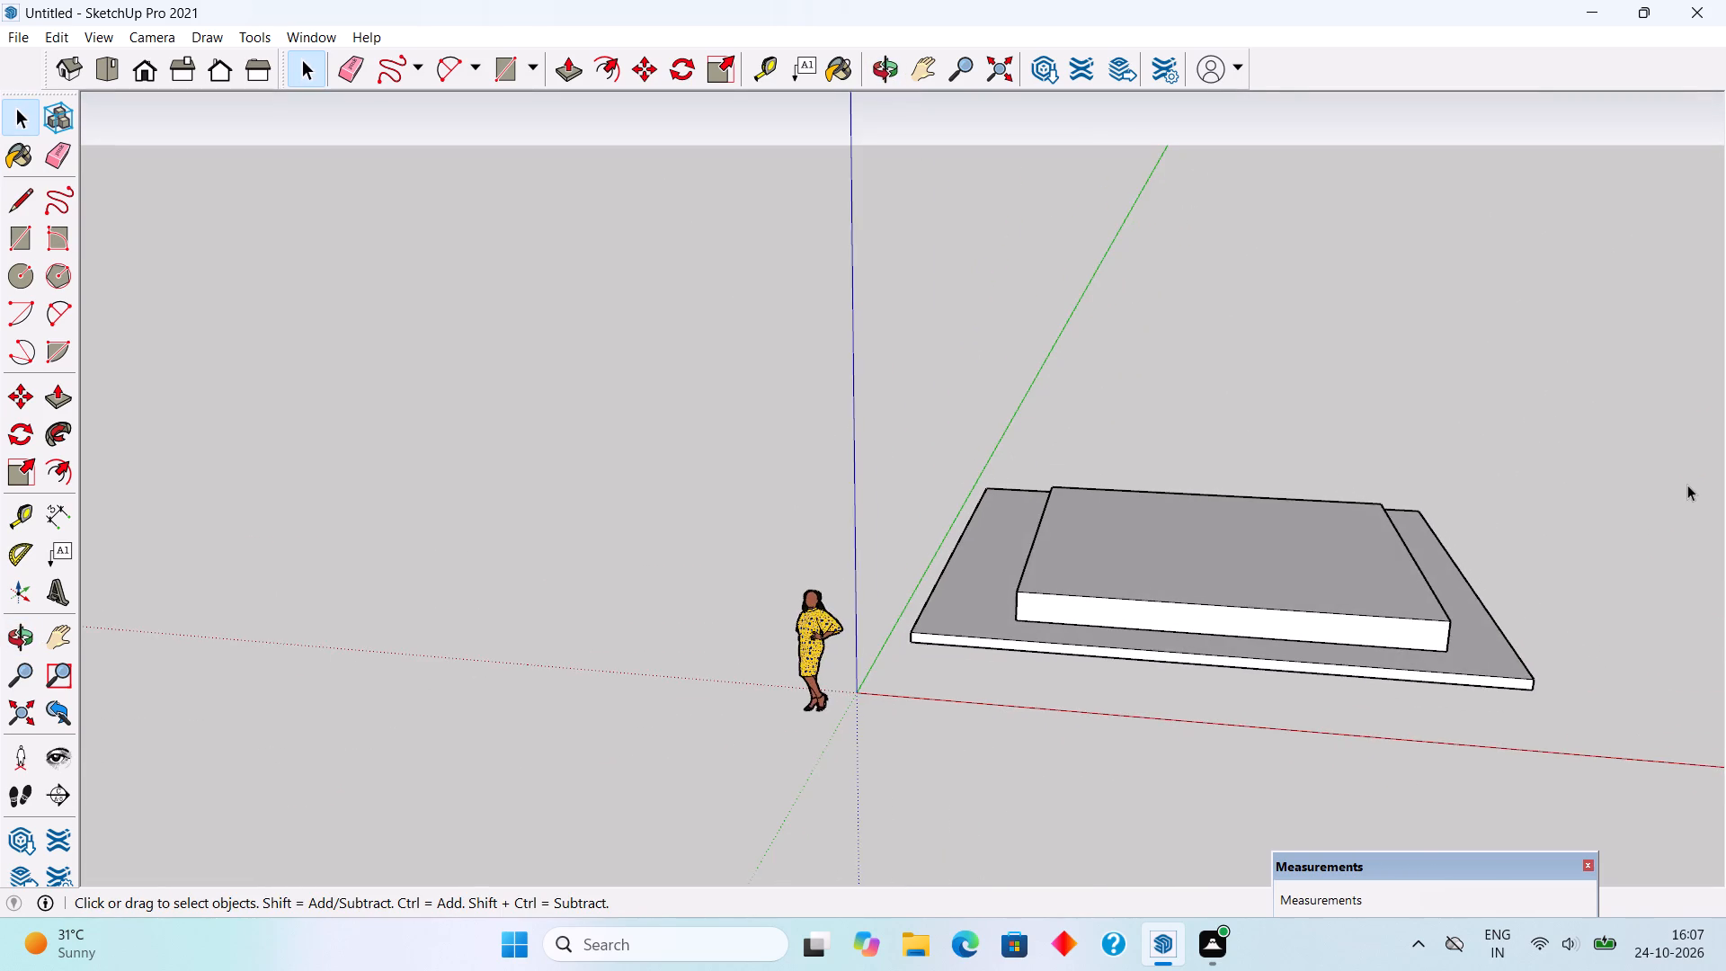
{"action": "scroll", "coordinate": [1687, 485], "scroll_direction": "up", "scroll_amount": 4}
{"action": "middle_click_drag", "start_coordinate": [1290, 519], "coordinate": [1289, 723]}
{"action": "scroll", "coordinate": [1630, 818], "scroll_direction": "up", "scroll_amount": 2}
{"action": "middle_click_drag", "start_coordinate": [1278, 824], "coordinate": [1363, 810]}
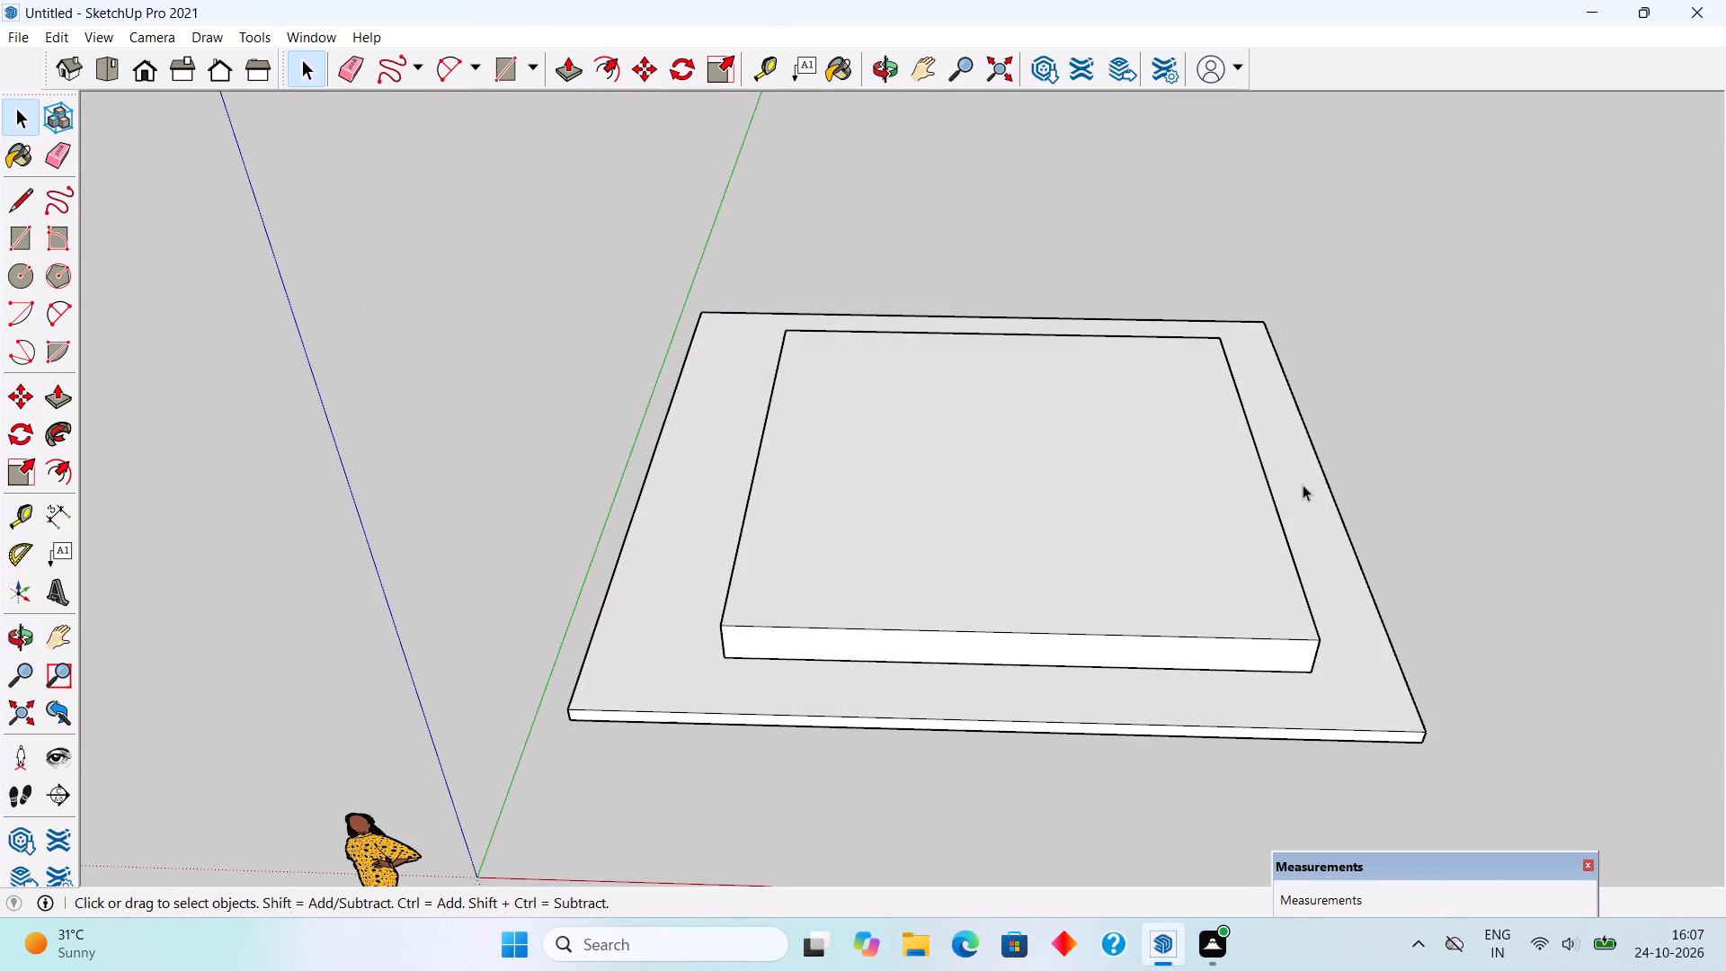
{"action": "middle_click_drag", "start_coordinate": [1304, 468], "coordinate": [1324, 526]}
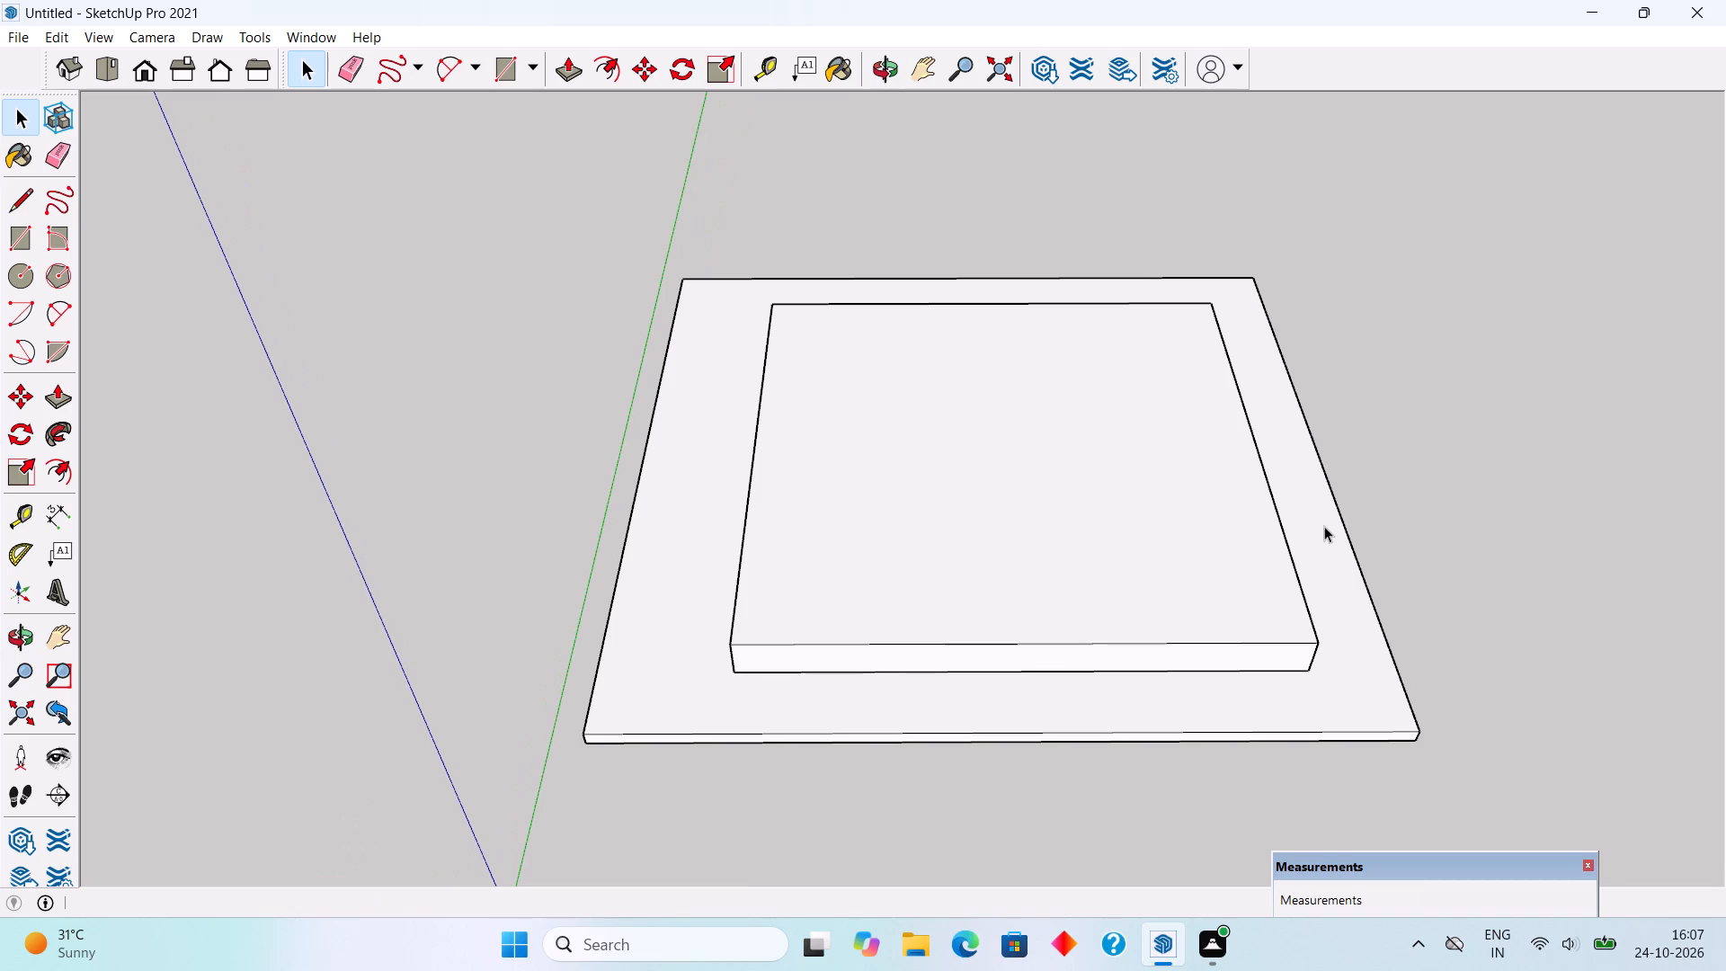
{"action": "scroll", "coordinate": [1324, 526], "scroll_direction": "up", "scroll_amount": 1}
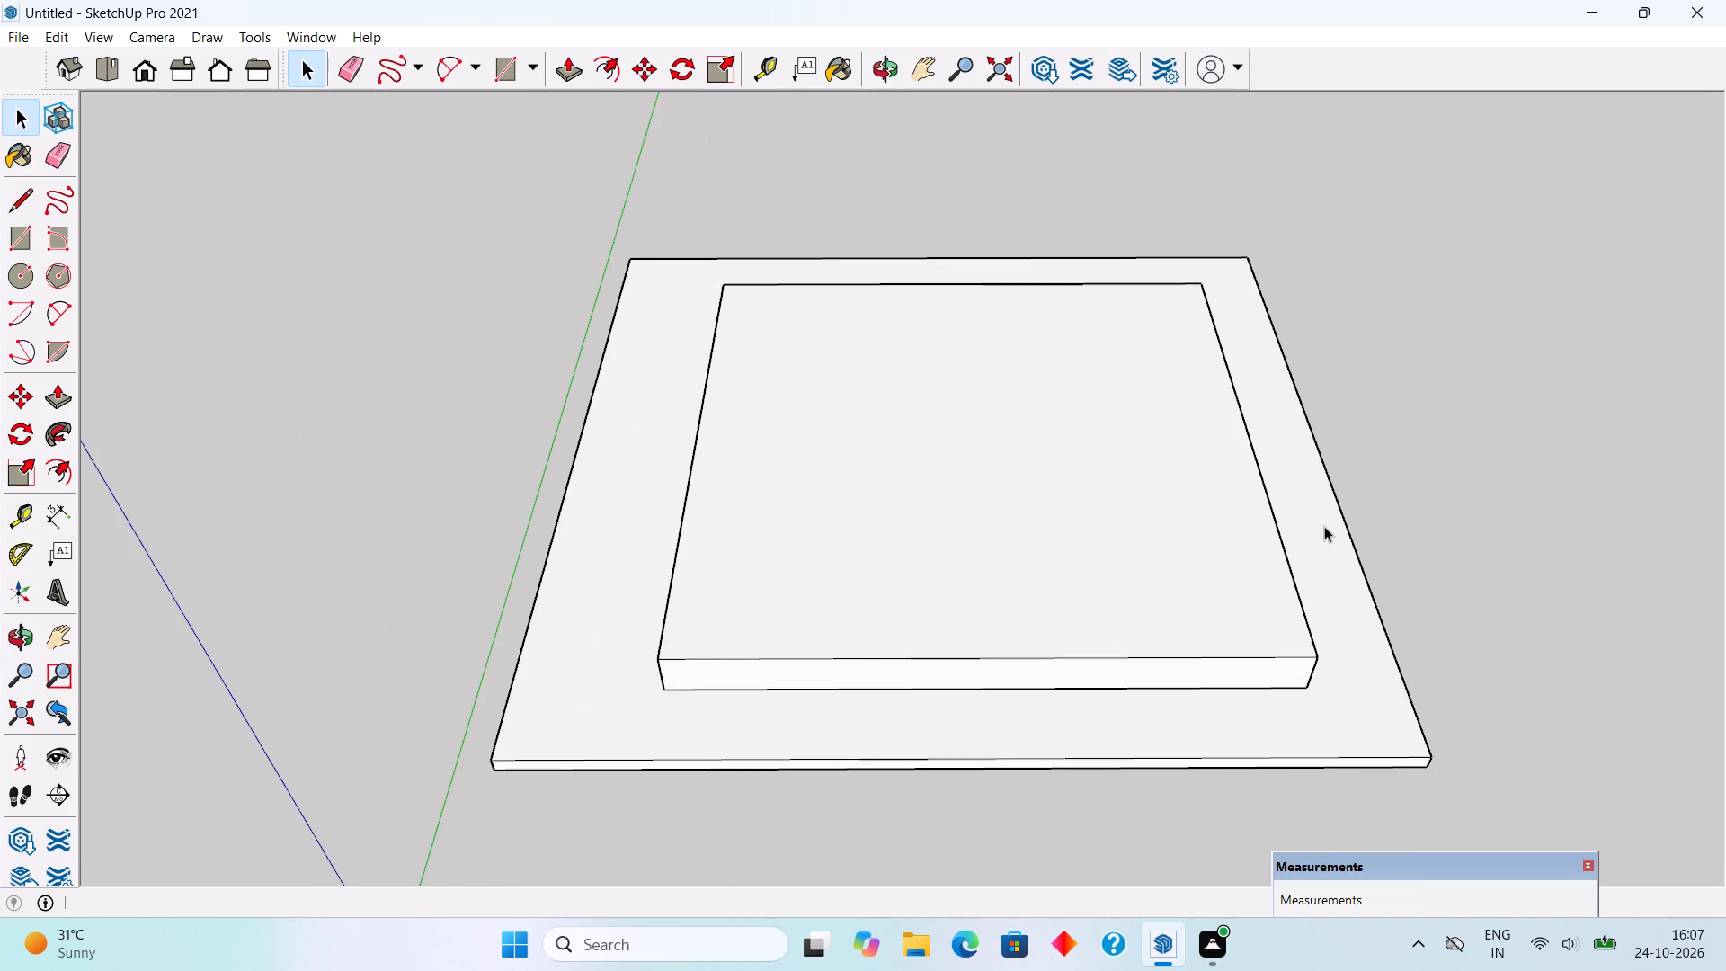
{"action": "scroll", "coordinate": [1324, 526], "scroll_direction": "up", "scroll_amount": 1}
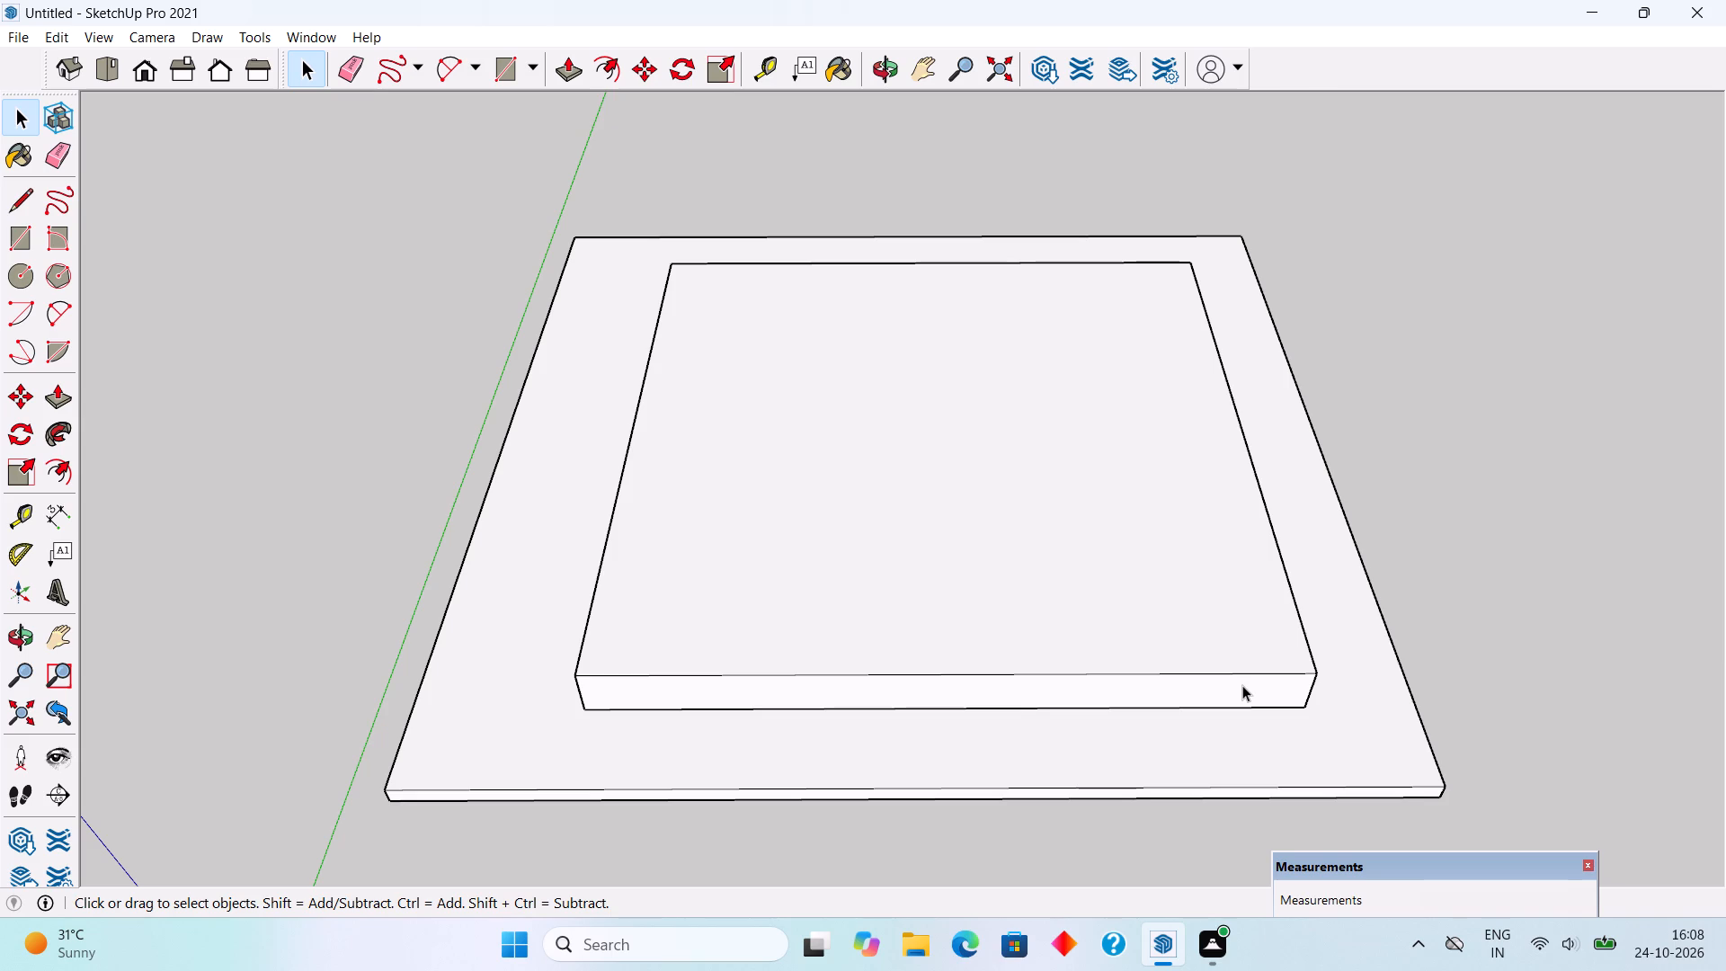
{"action": "key", "text": "t"}
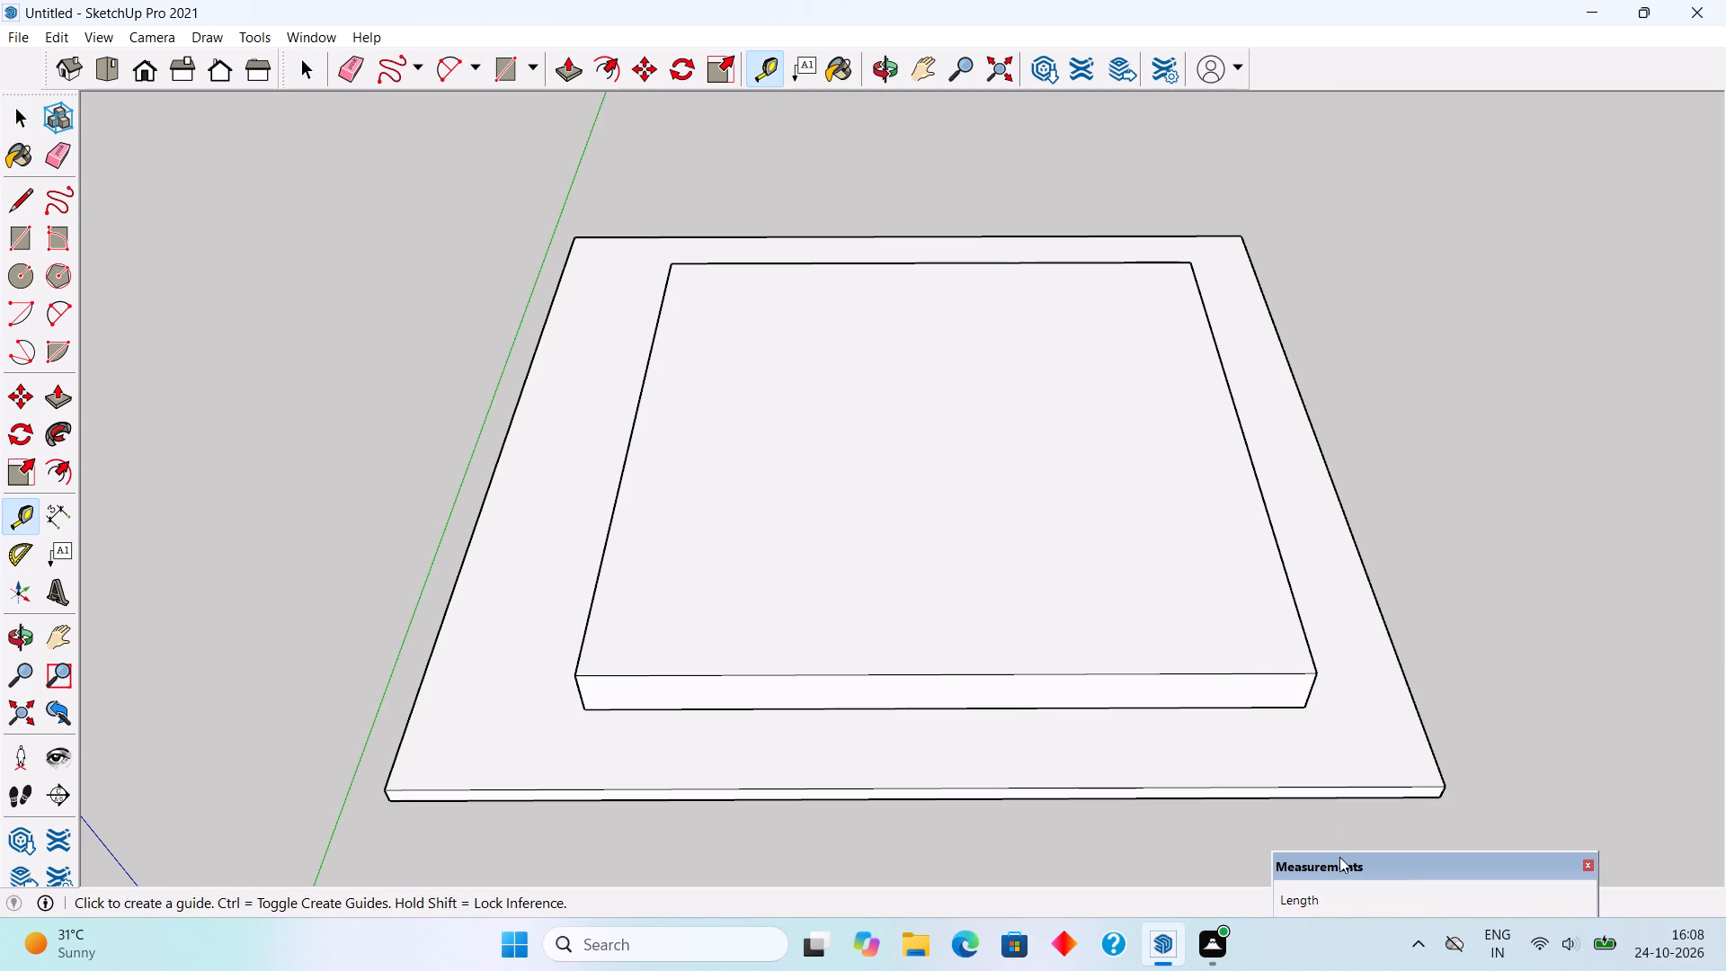
{"action": "key", "text": "space"}
Inside the upper slab's group, Push/Pull the front face inward by 10', and leave the group.
{"action": "triple_click", "coordinate": [1080, 557]}
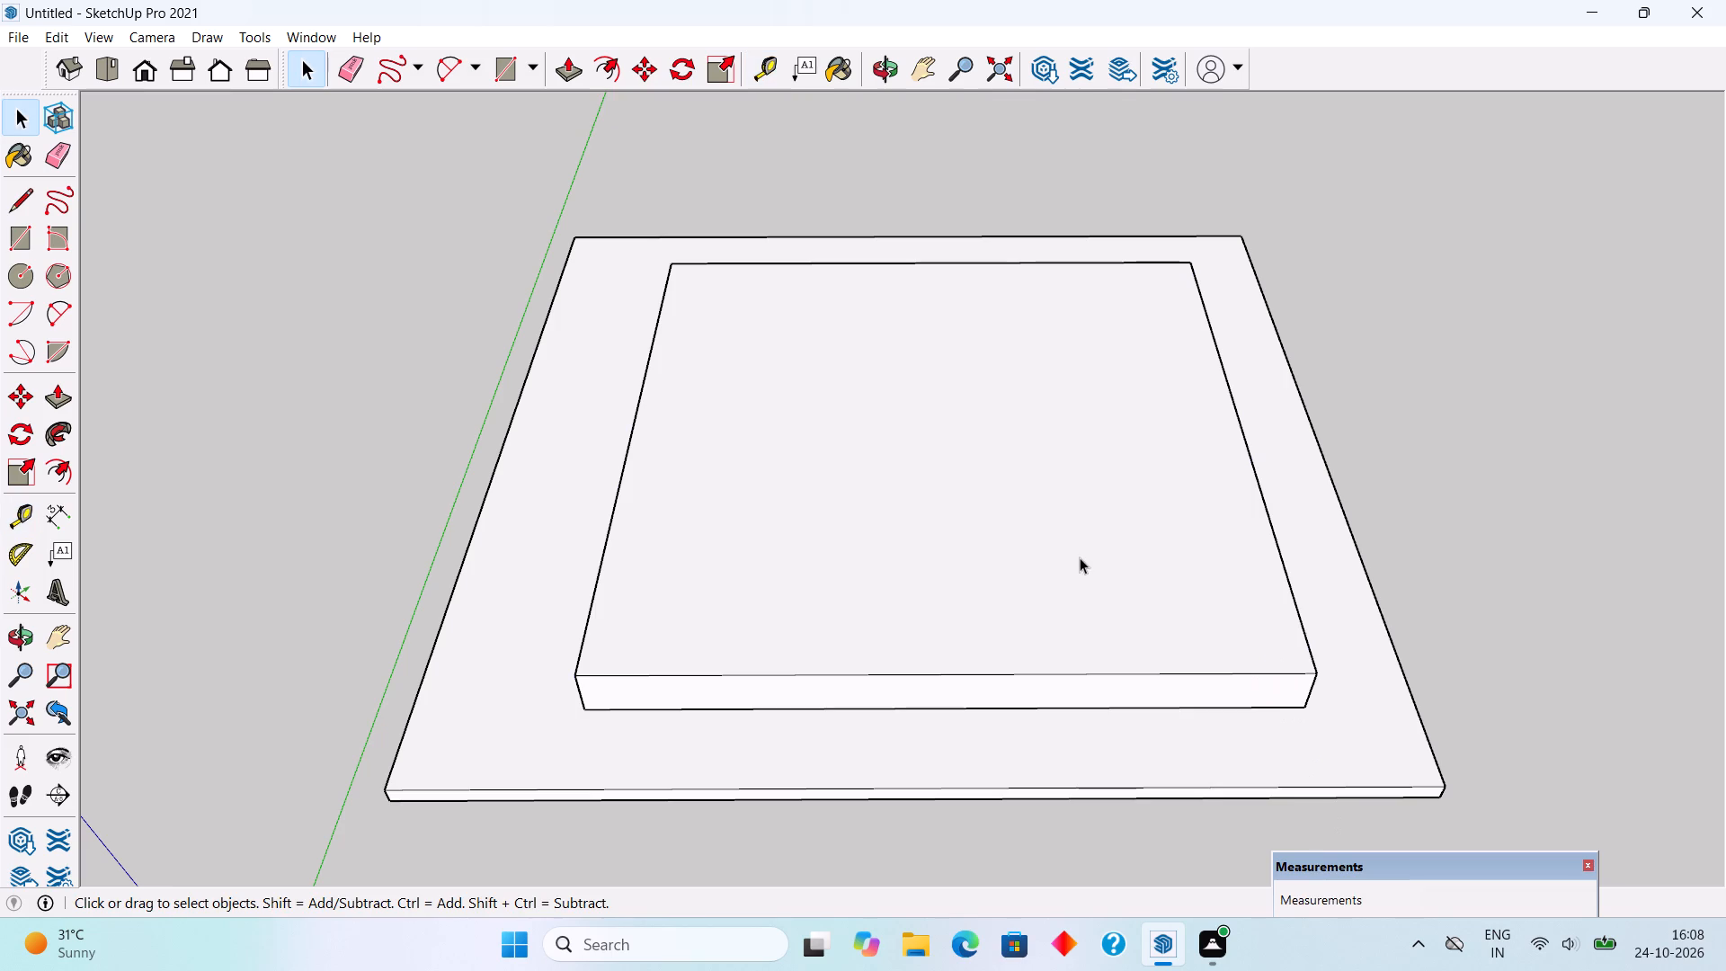
{"action": "key", "text": "p"}
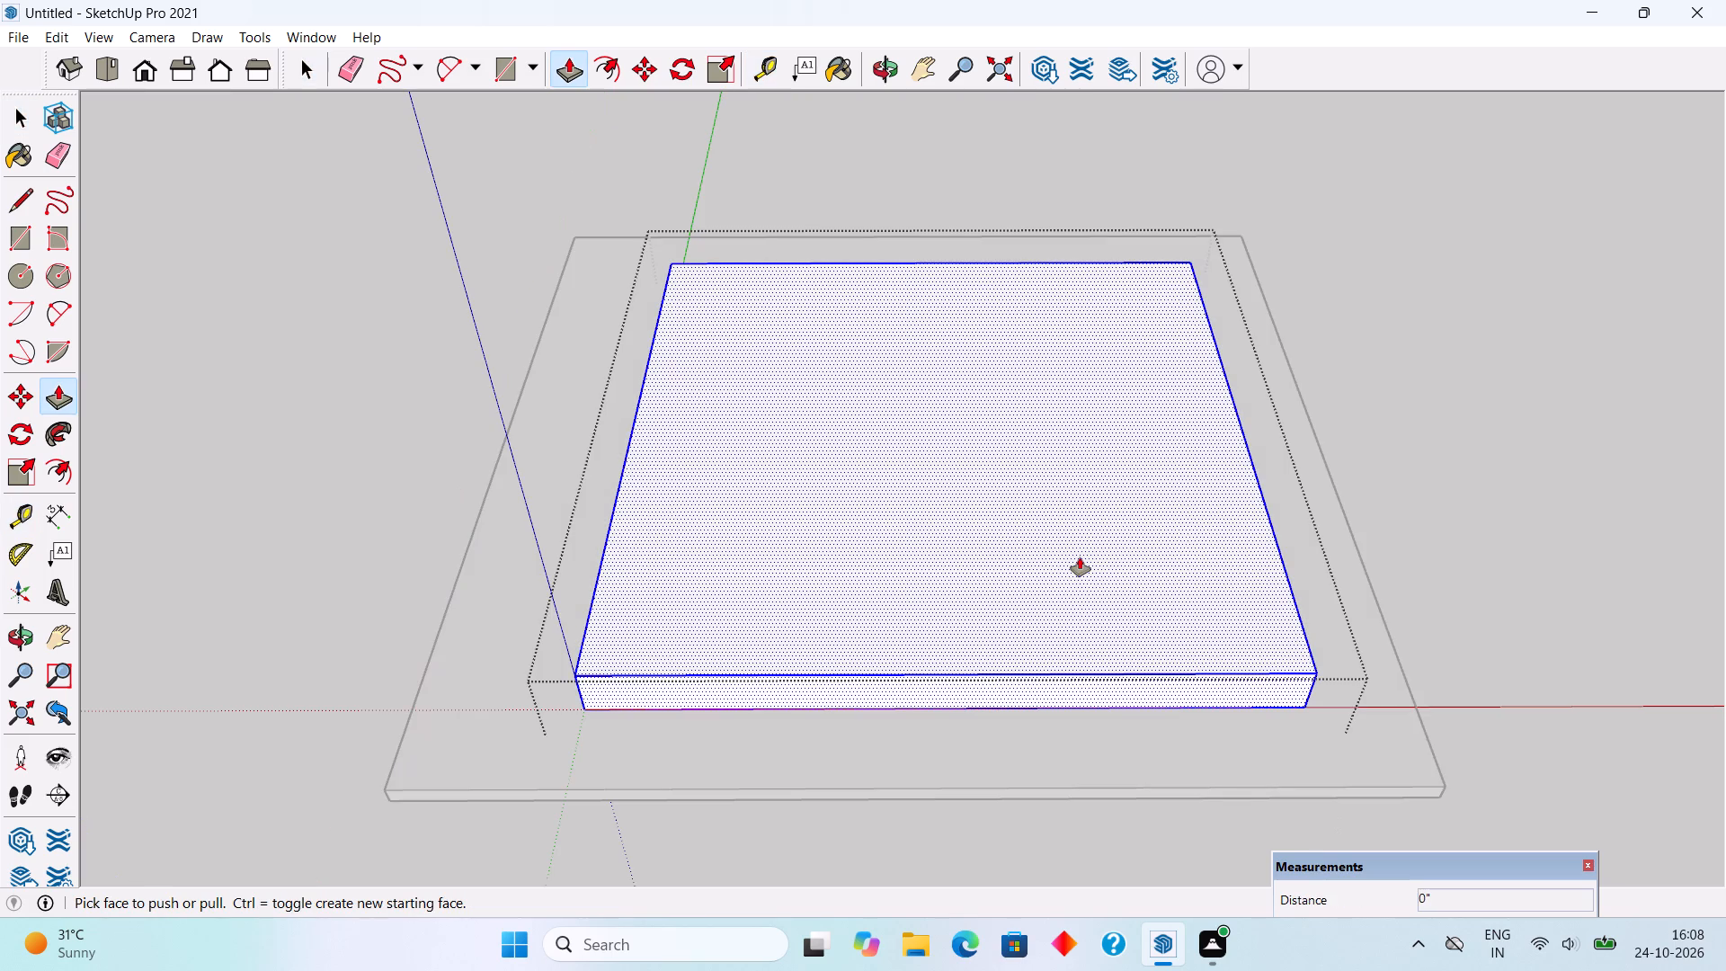
{"action": "left_click", "coordinate": [983, 699]}
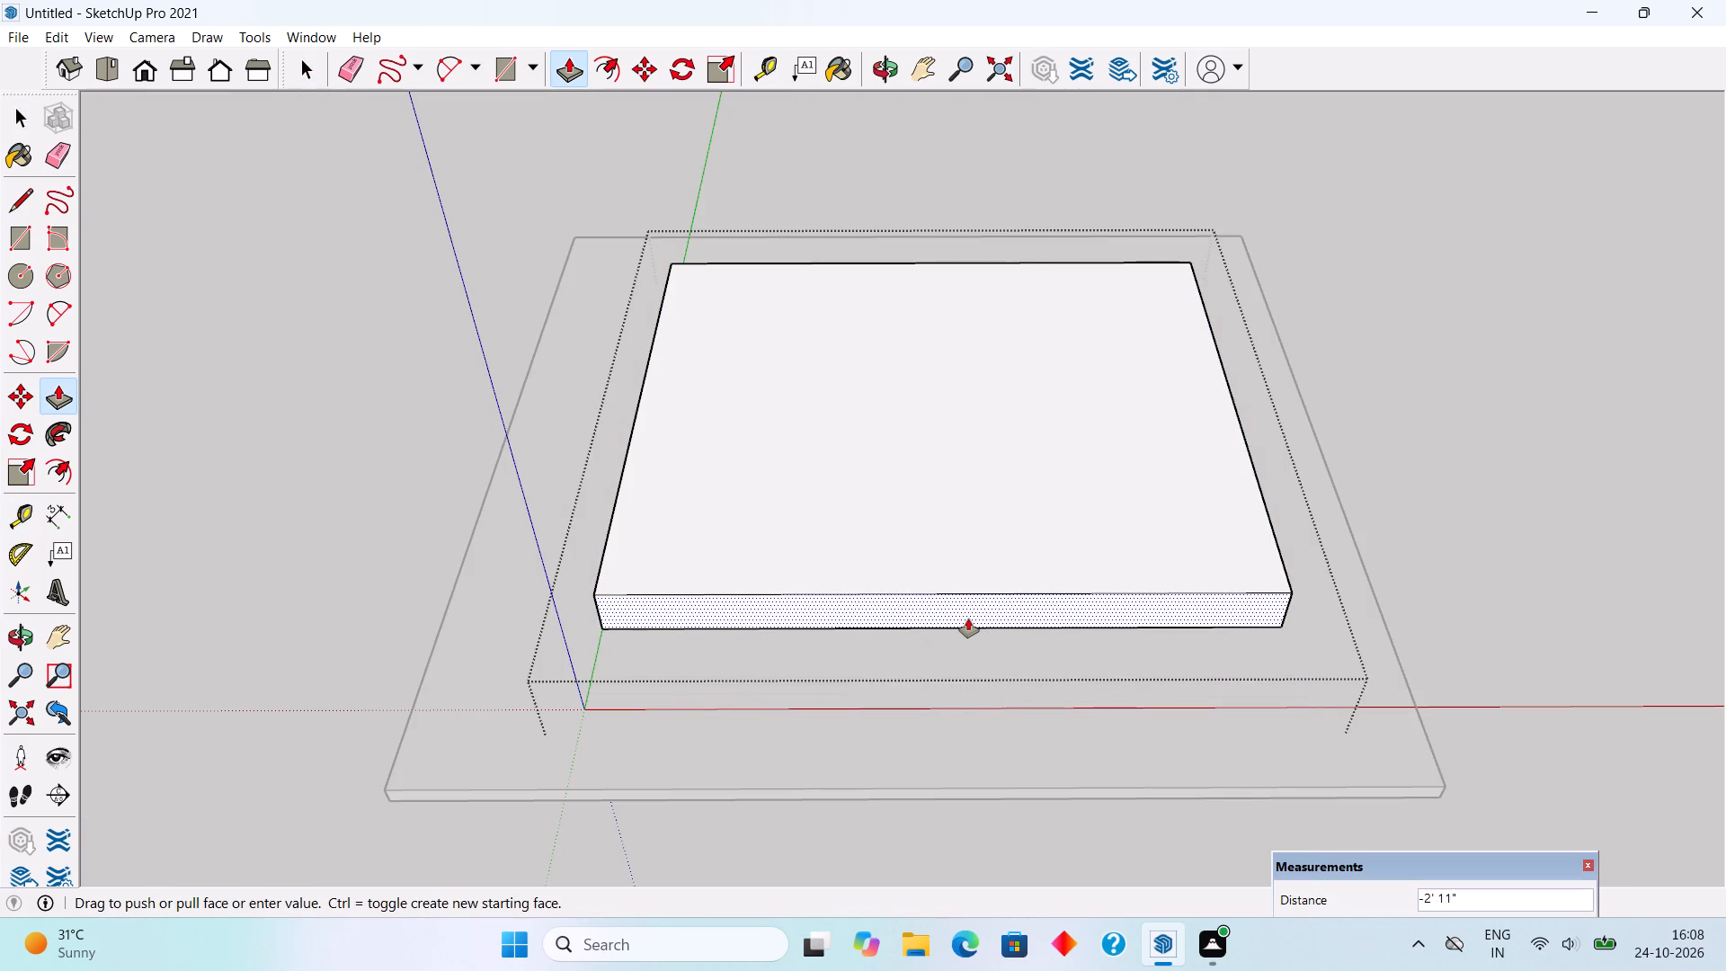
{"action": "type", "text": "10'"}
{"action": "key", "text": "Return"}
{"action": "key", "text": "space"}
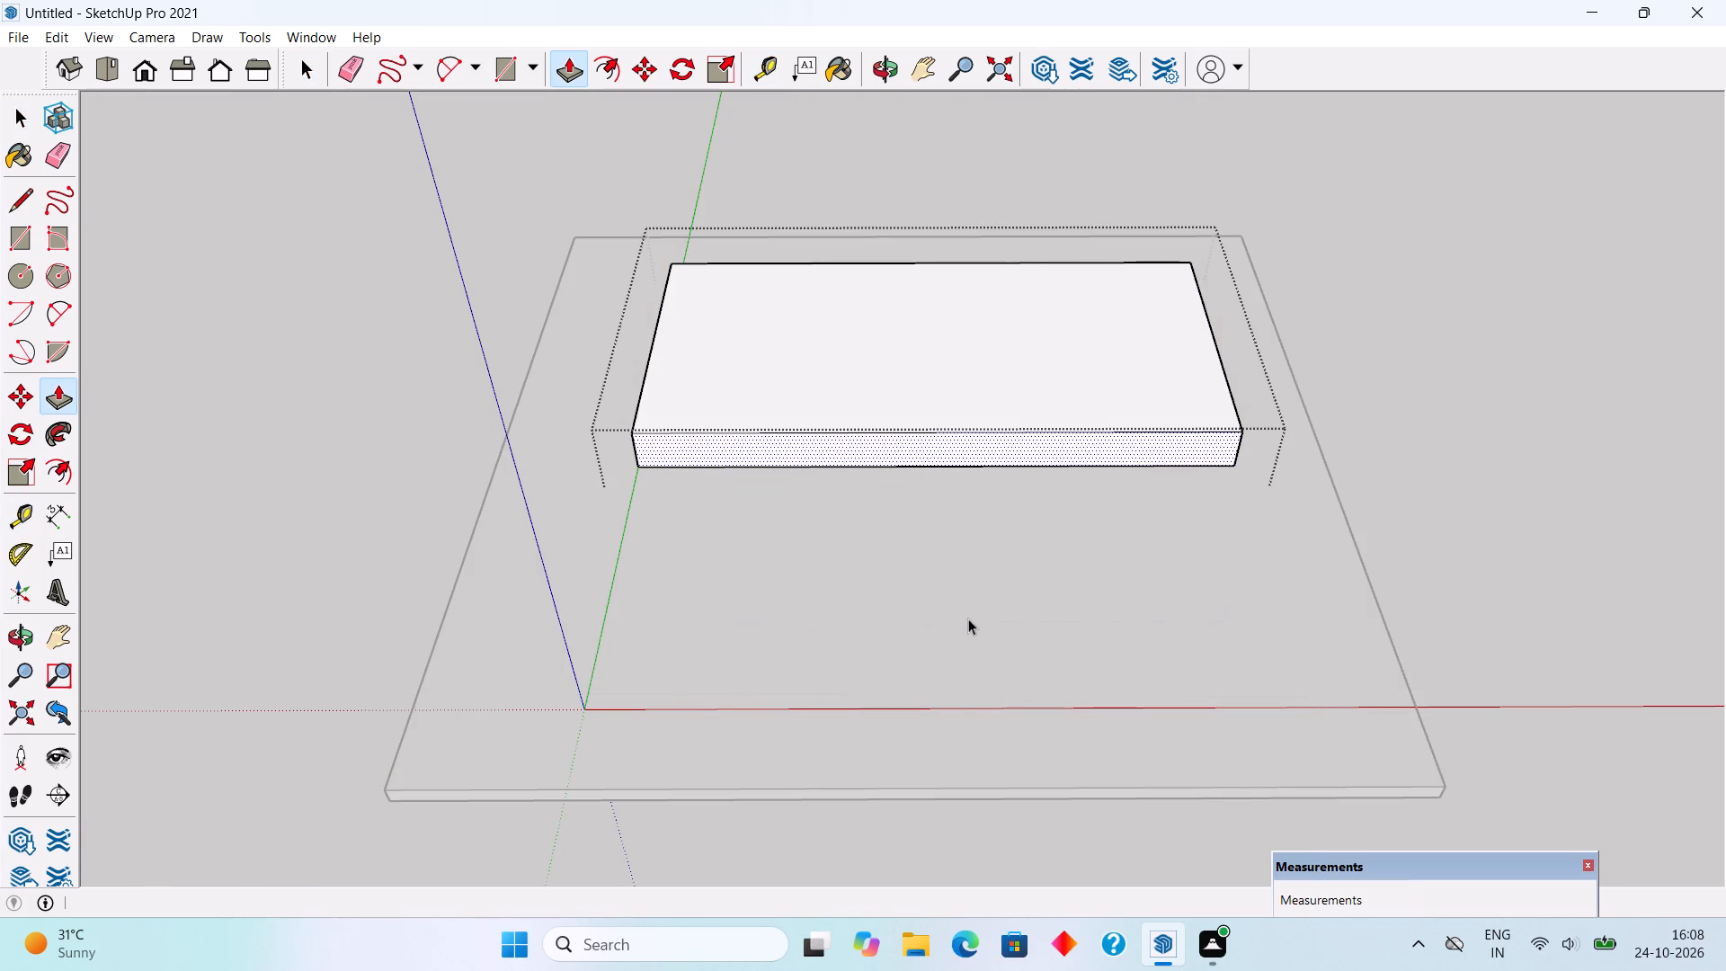
{"action": "left_click", "coordinate": [1704, 423]}
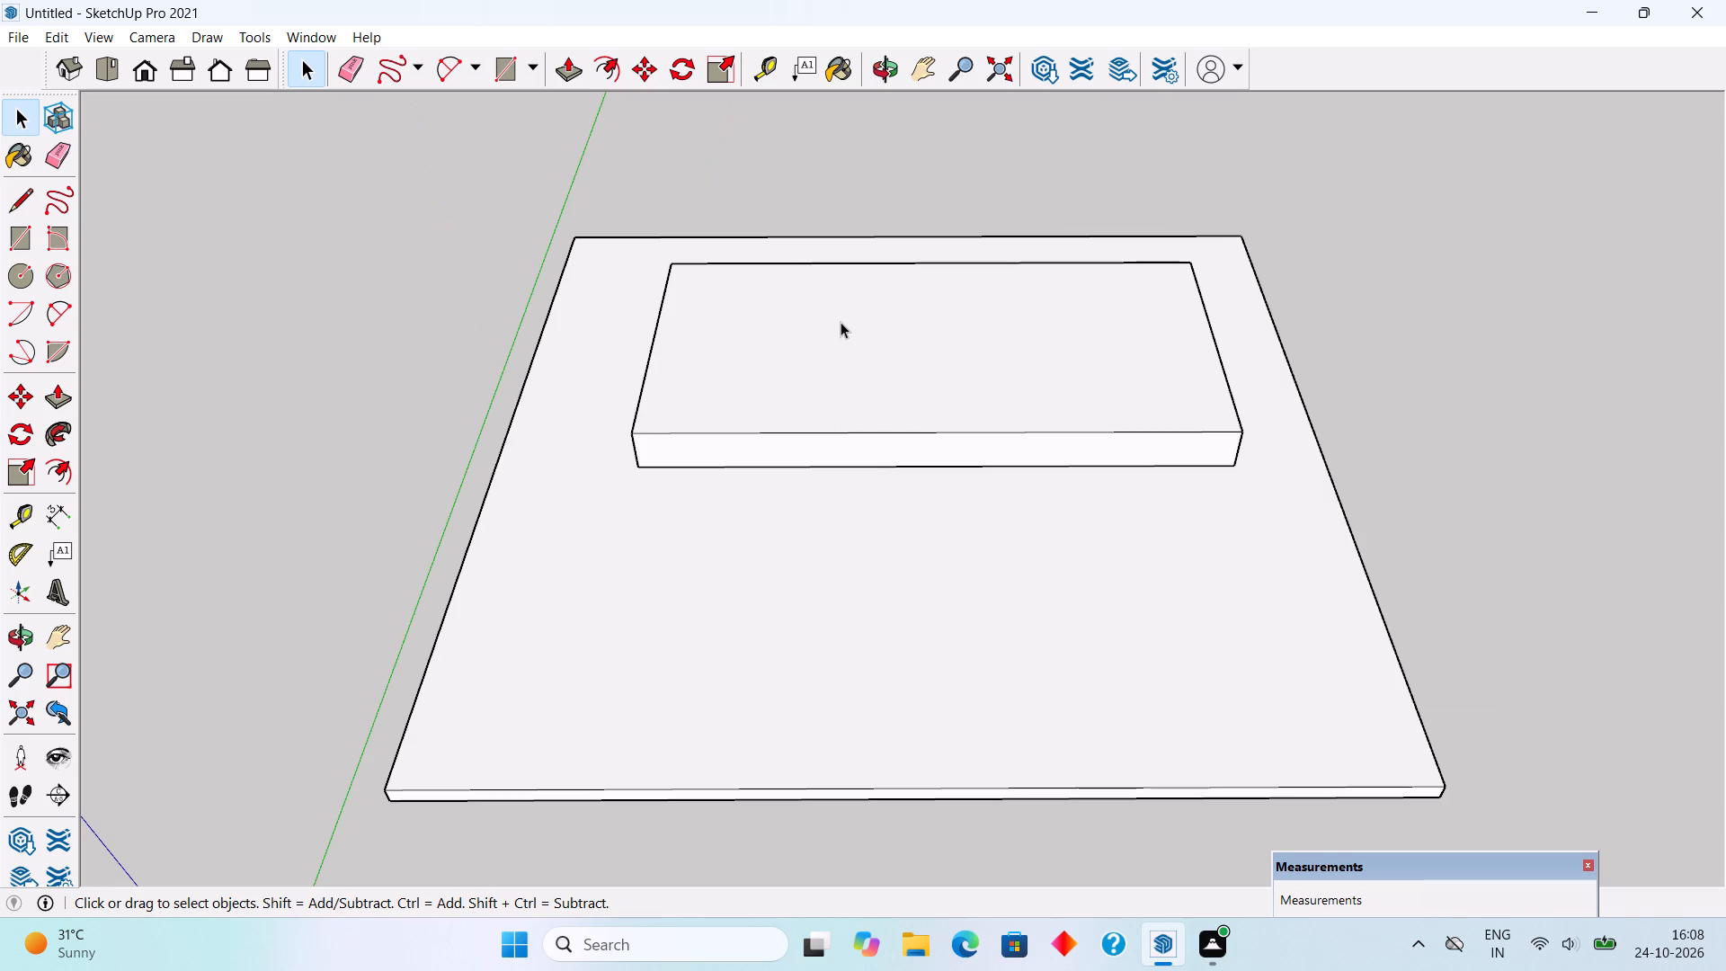
Move the upper slab about 7' 9" forward along the green axis, towards the middle of the base slab.
{"action": "left_click", "coordinate": [841, 322]}
{"action": "key", "text": "m"}
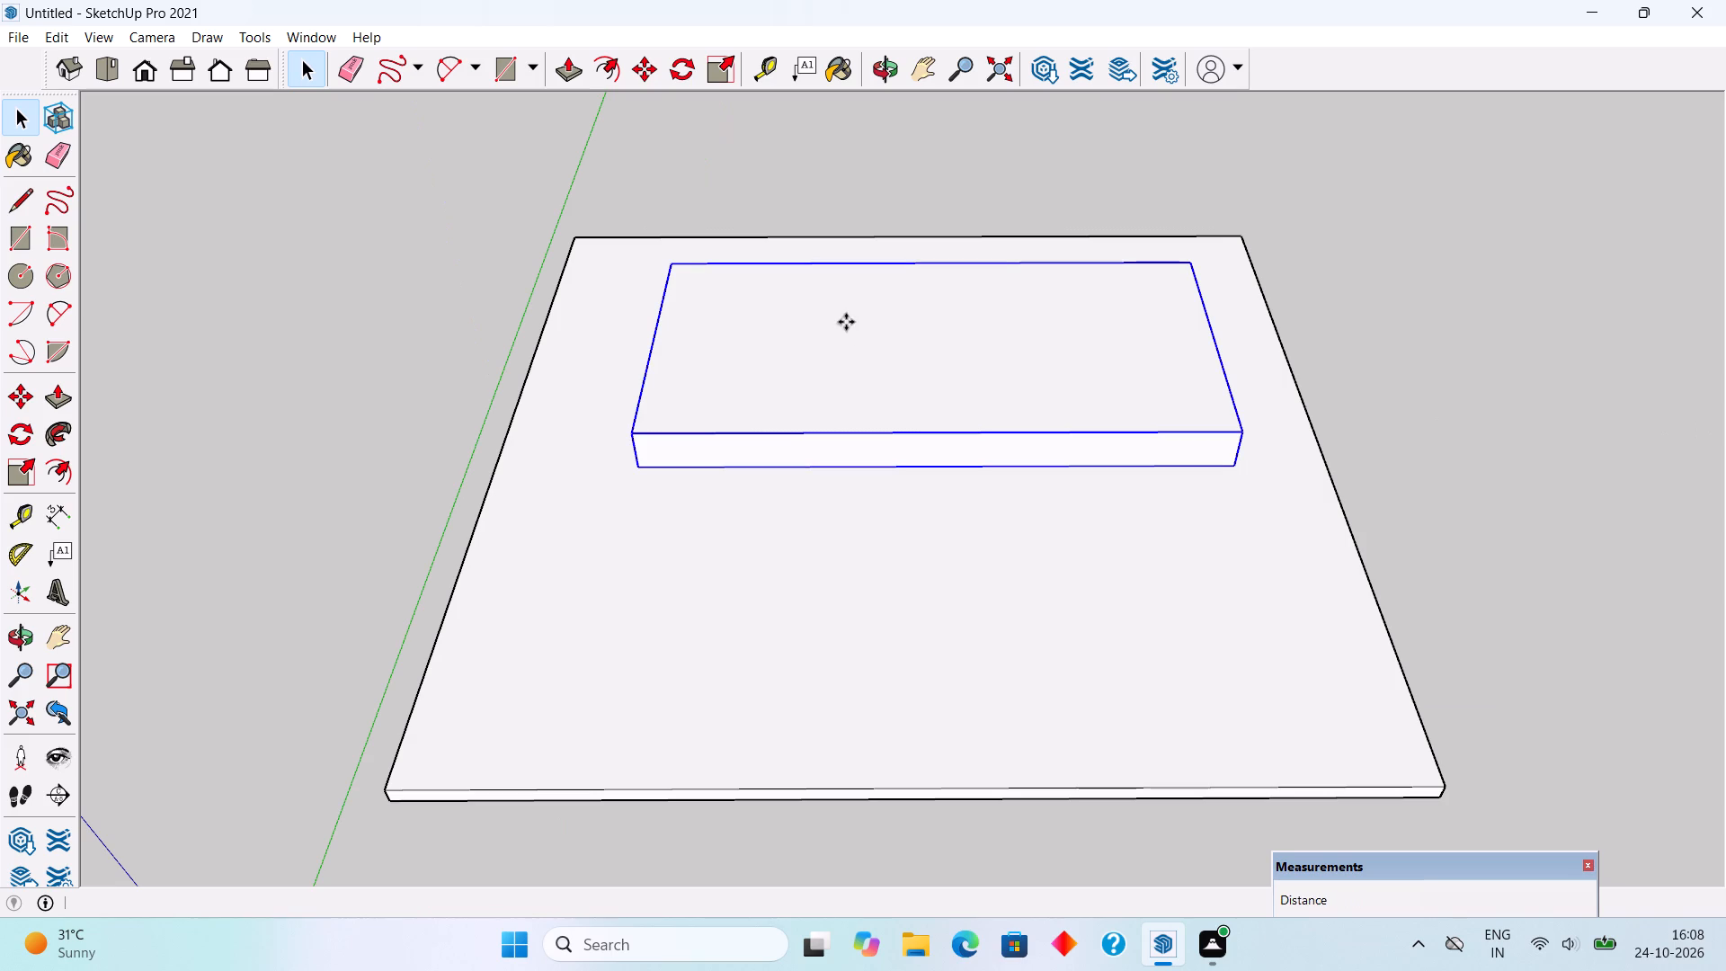
{"action": "left_click", "coordinate": [847, 322]}
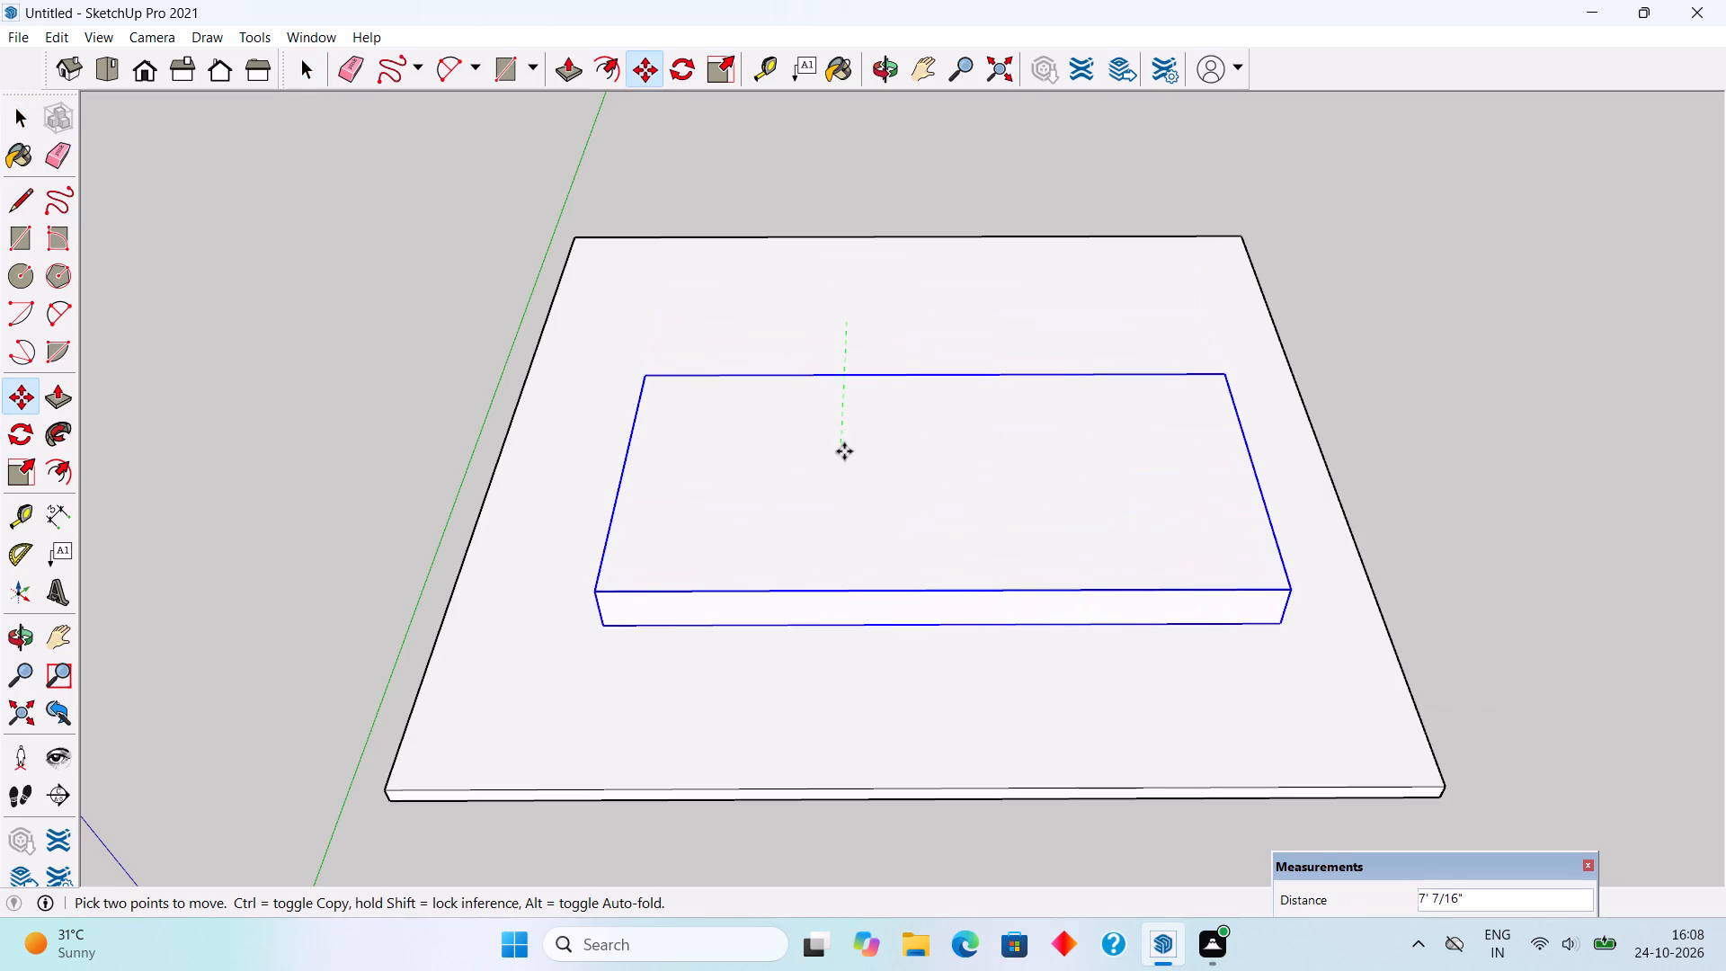
{"action": "left_click_drag", "start_coordinate": [847, 465], "coordinate": [847, 476]}
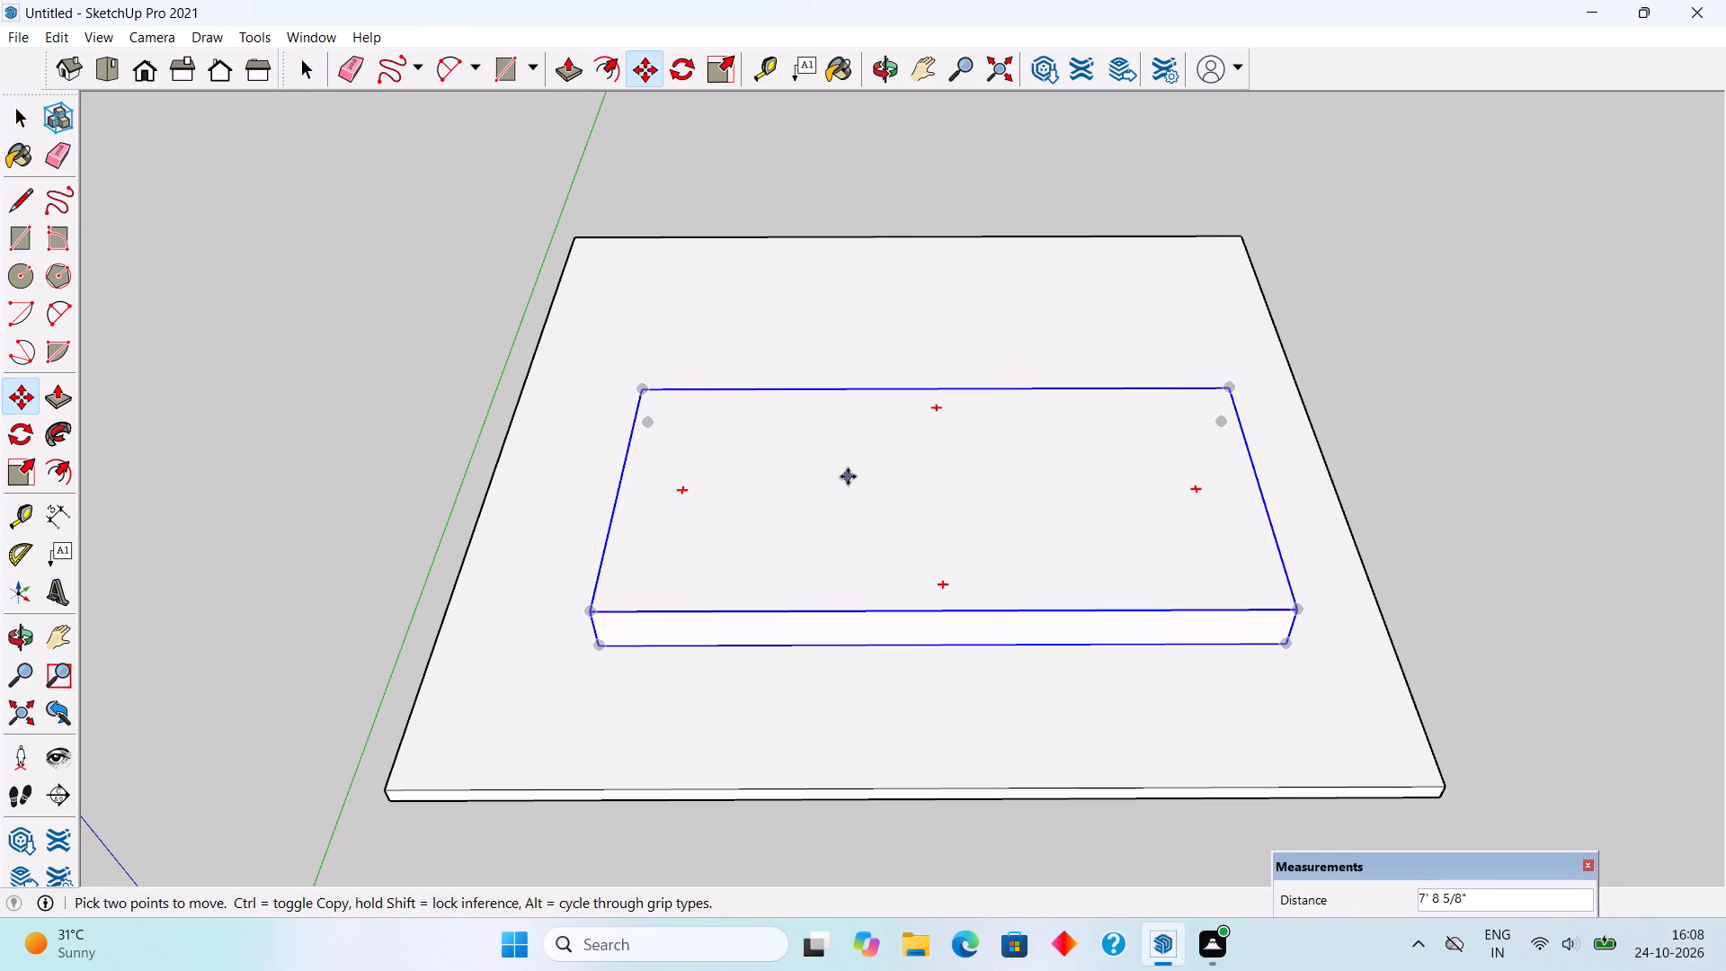
{"action": "key", "text": "space"}
{"action": "left_click", "coordinate": [963, 194]}
Place a guide line 9" in from the front top edge of the upper slab.
{"action": "scroll", "coordinate": [912, 647], "scroll_direction": "up", "scroll_amount": 2}
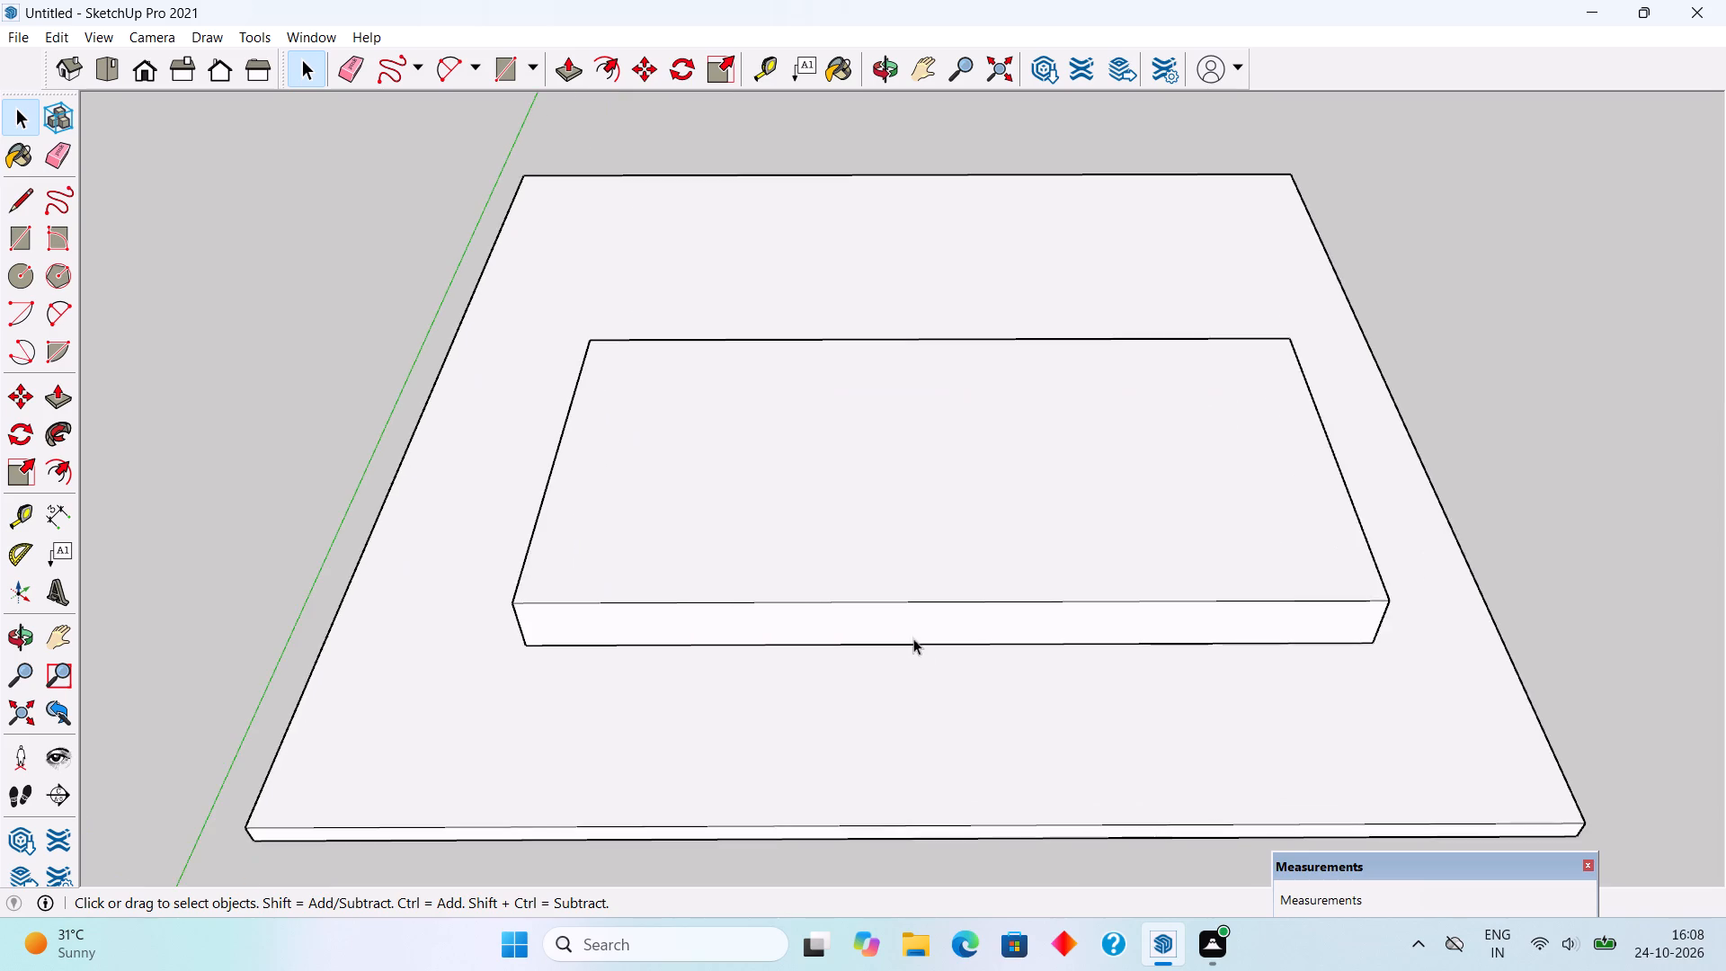
{"action": "middle_click_drag", "start_coordinate": [977, 503], "coordinate": [977, 623]}
{"action": "scroll", "coordinate": [1270, 655], "scroll_direction": "up", "scroll_amount": 2}
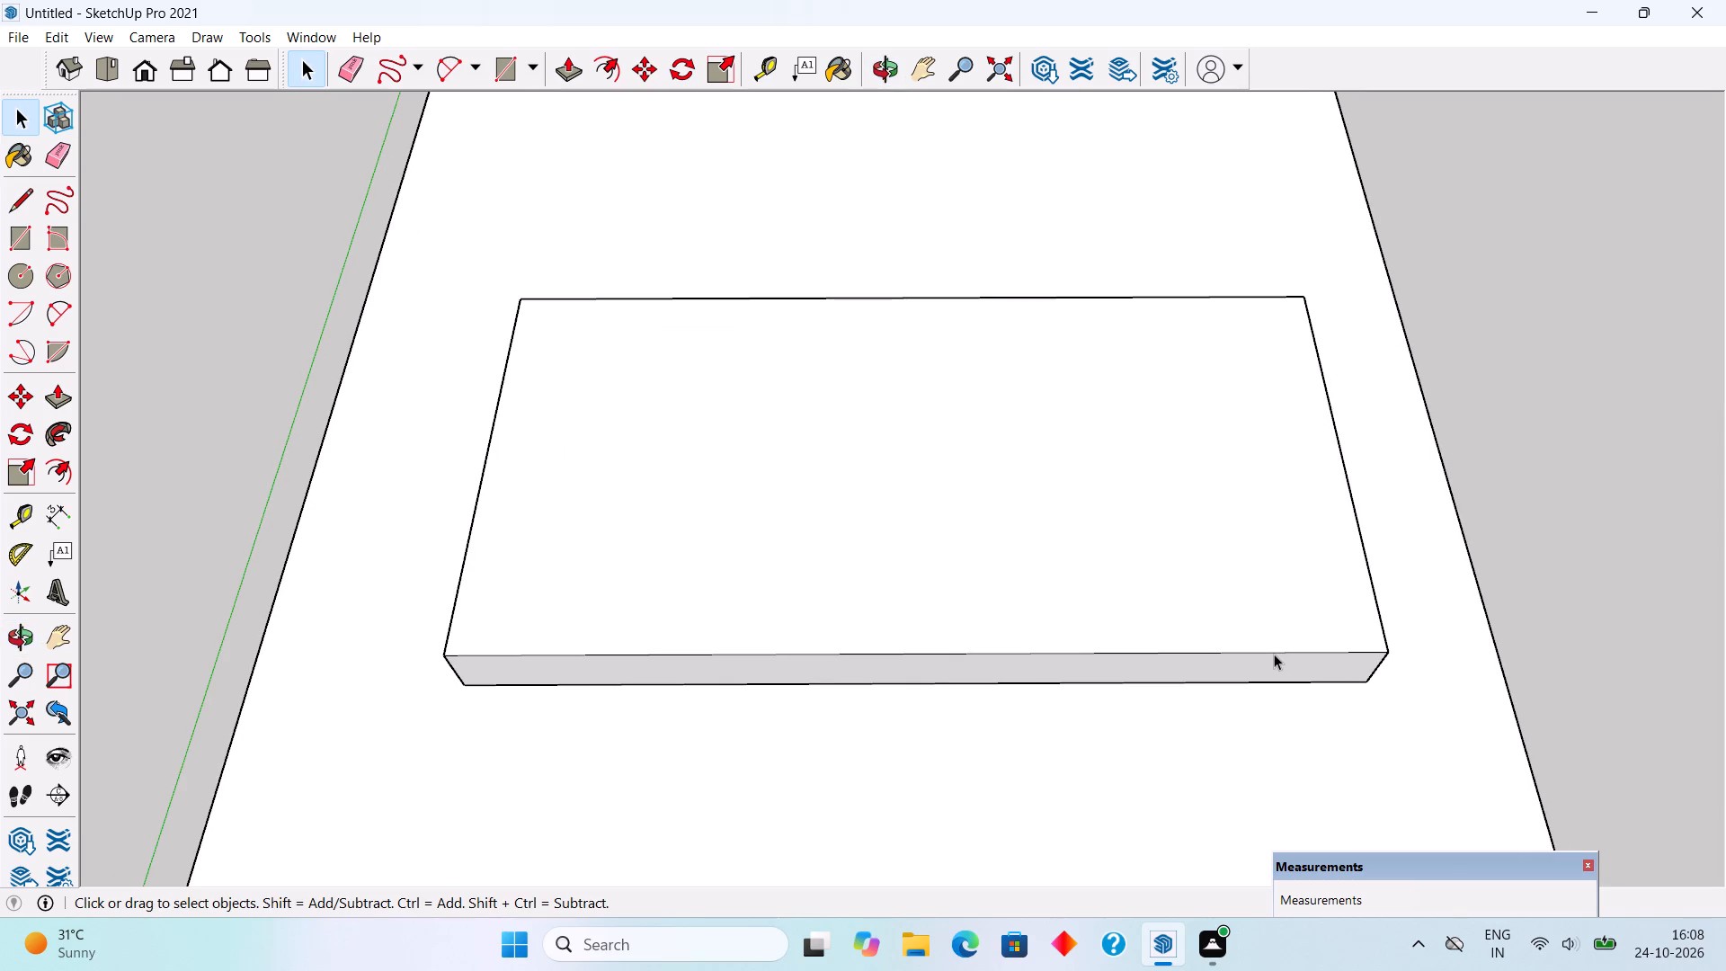
{"action": "key", "text": "t"}
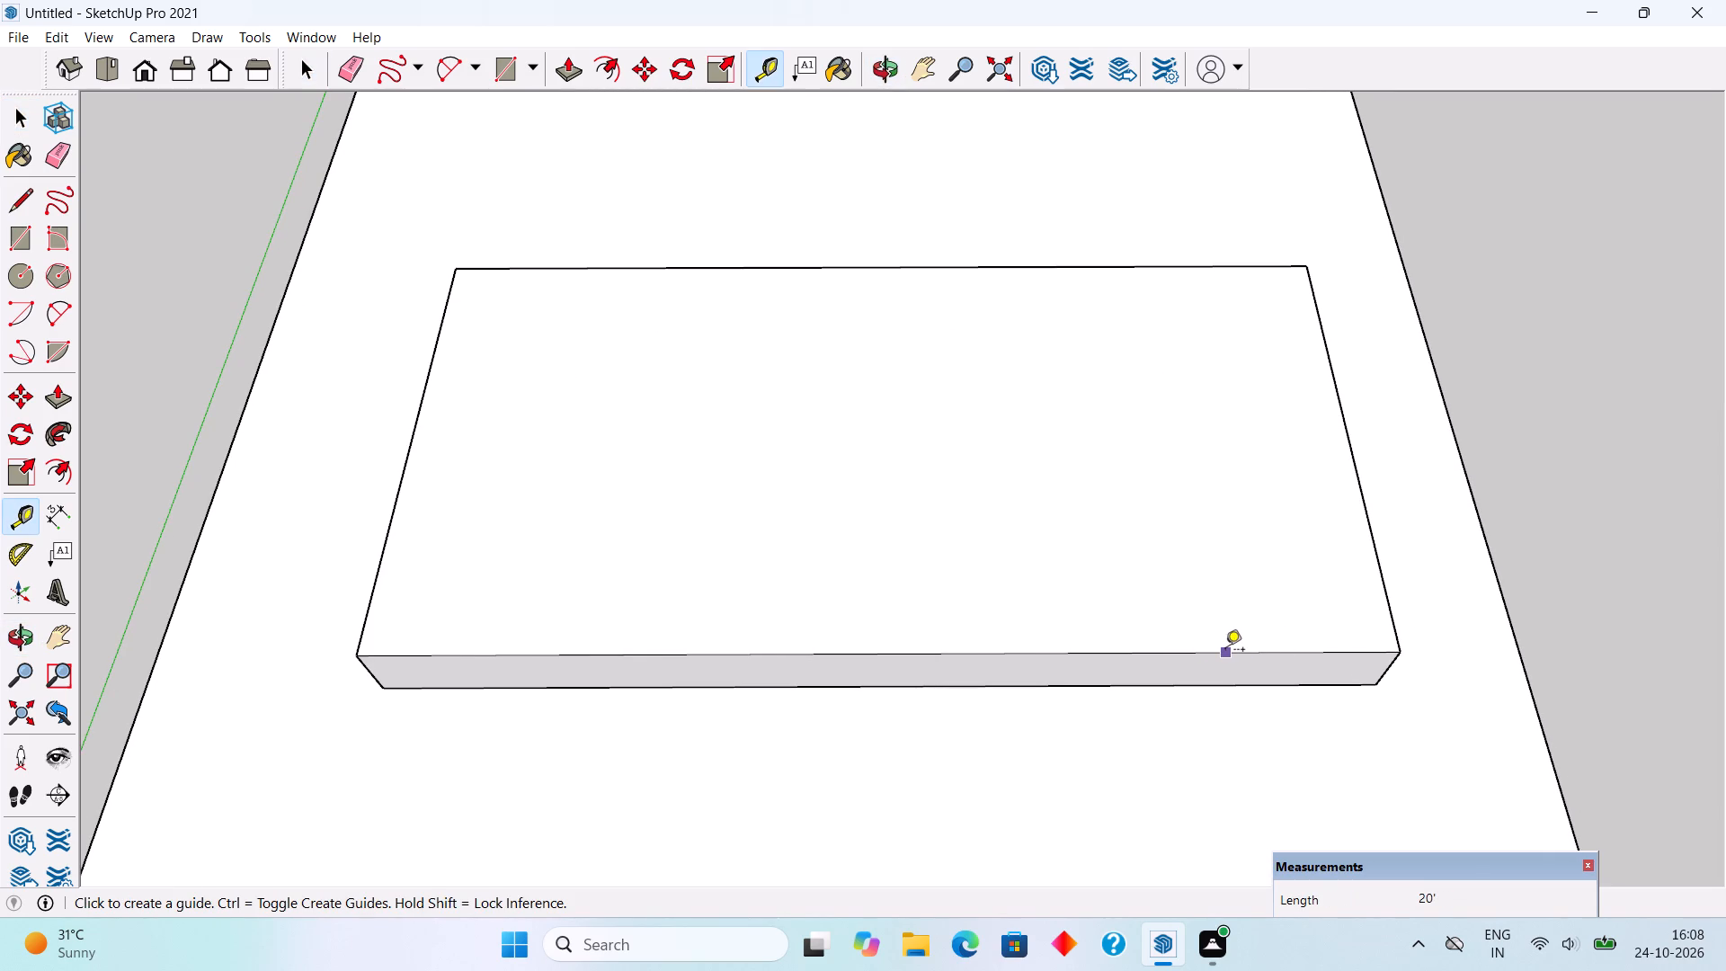
{"action": "left_click", "coordinate": [1225, 651]}
{"action": "type", "text": "9\""}
{"action": "key", "text": "Return"}
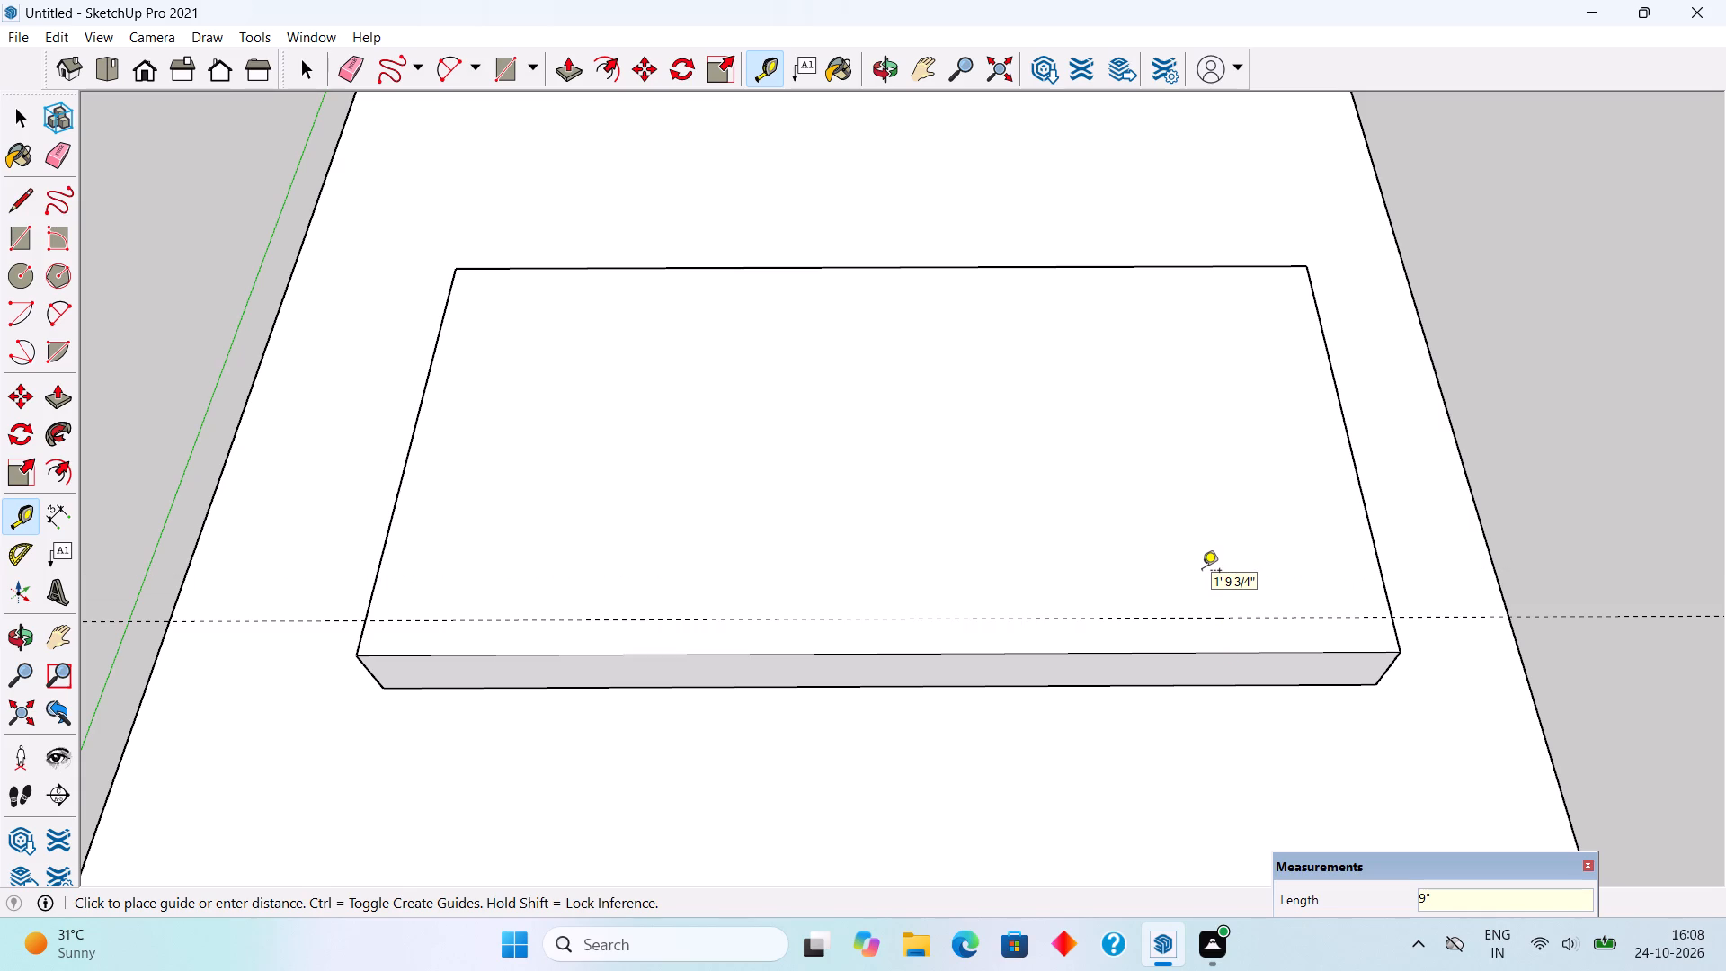
Draw a 20' by 9" rectangle on the upper slab's top, between the guide line and the front edge.
{"action": "key", "text": "r"}
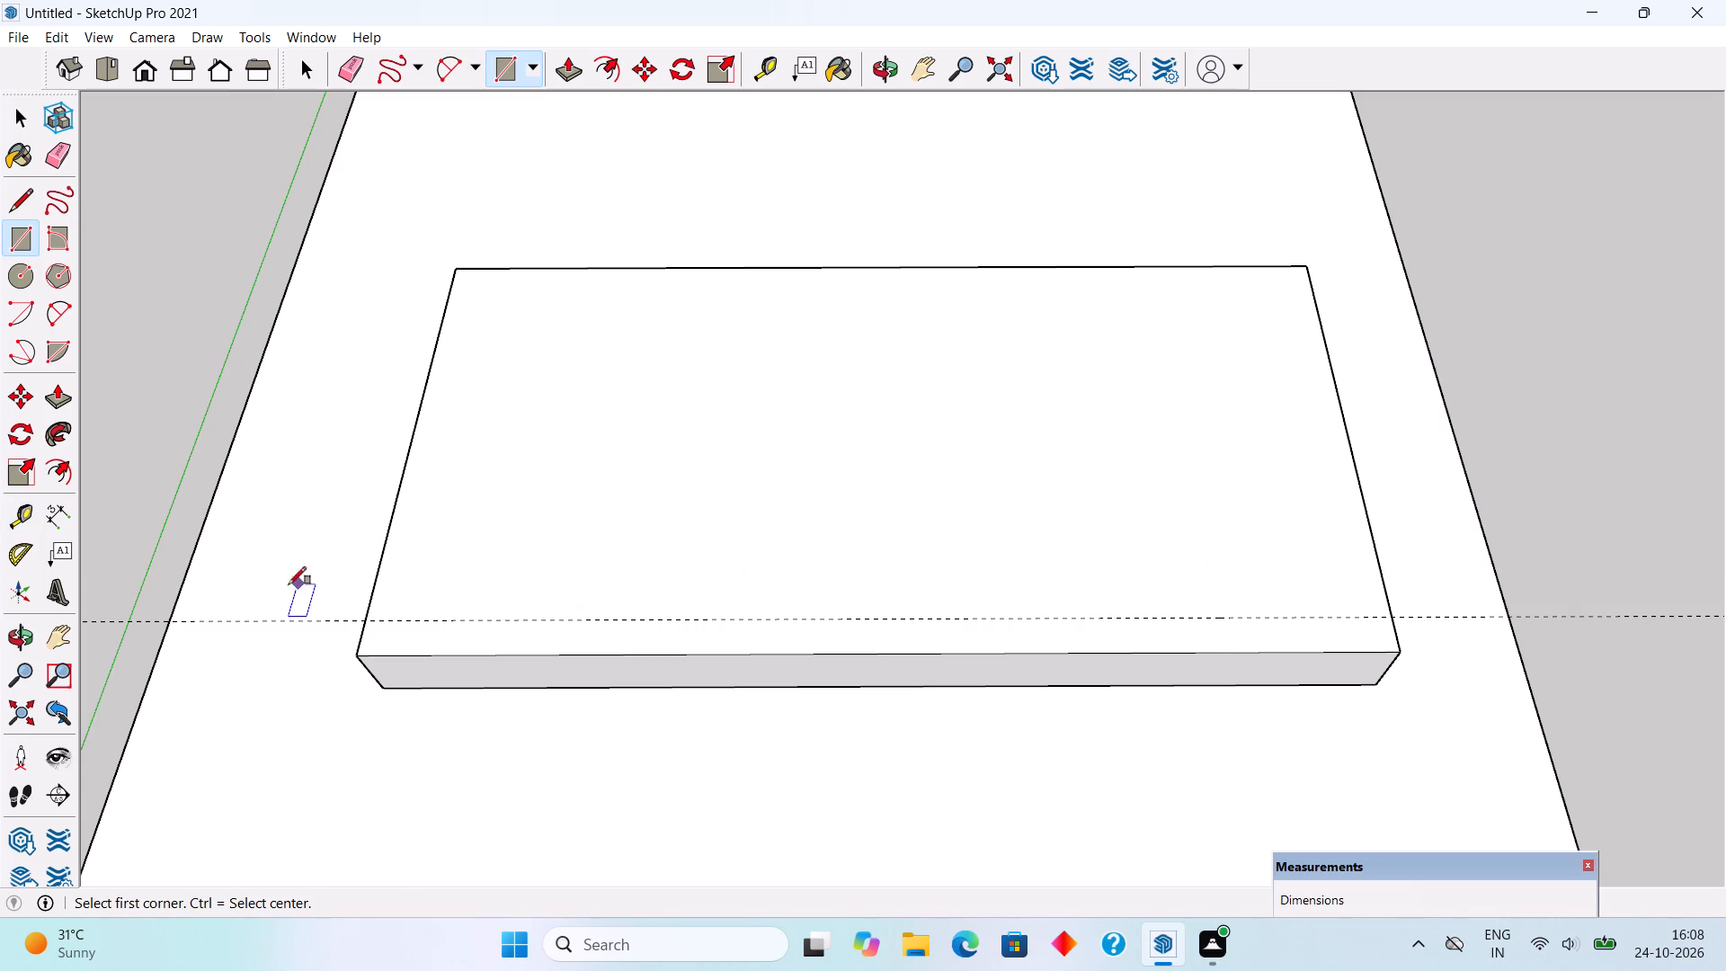
{"action": "left_click", "coordinate": [360, 621]}
{"action": "left_click", "coordinate": [1405, 646]}
Push/Pull the 9" front strip up by 10' to form the front wall.
{"action": "key", "text": "p"}
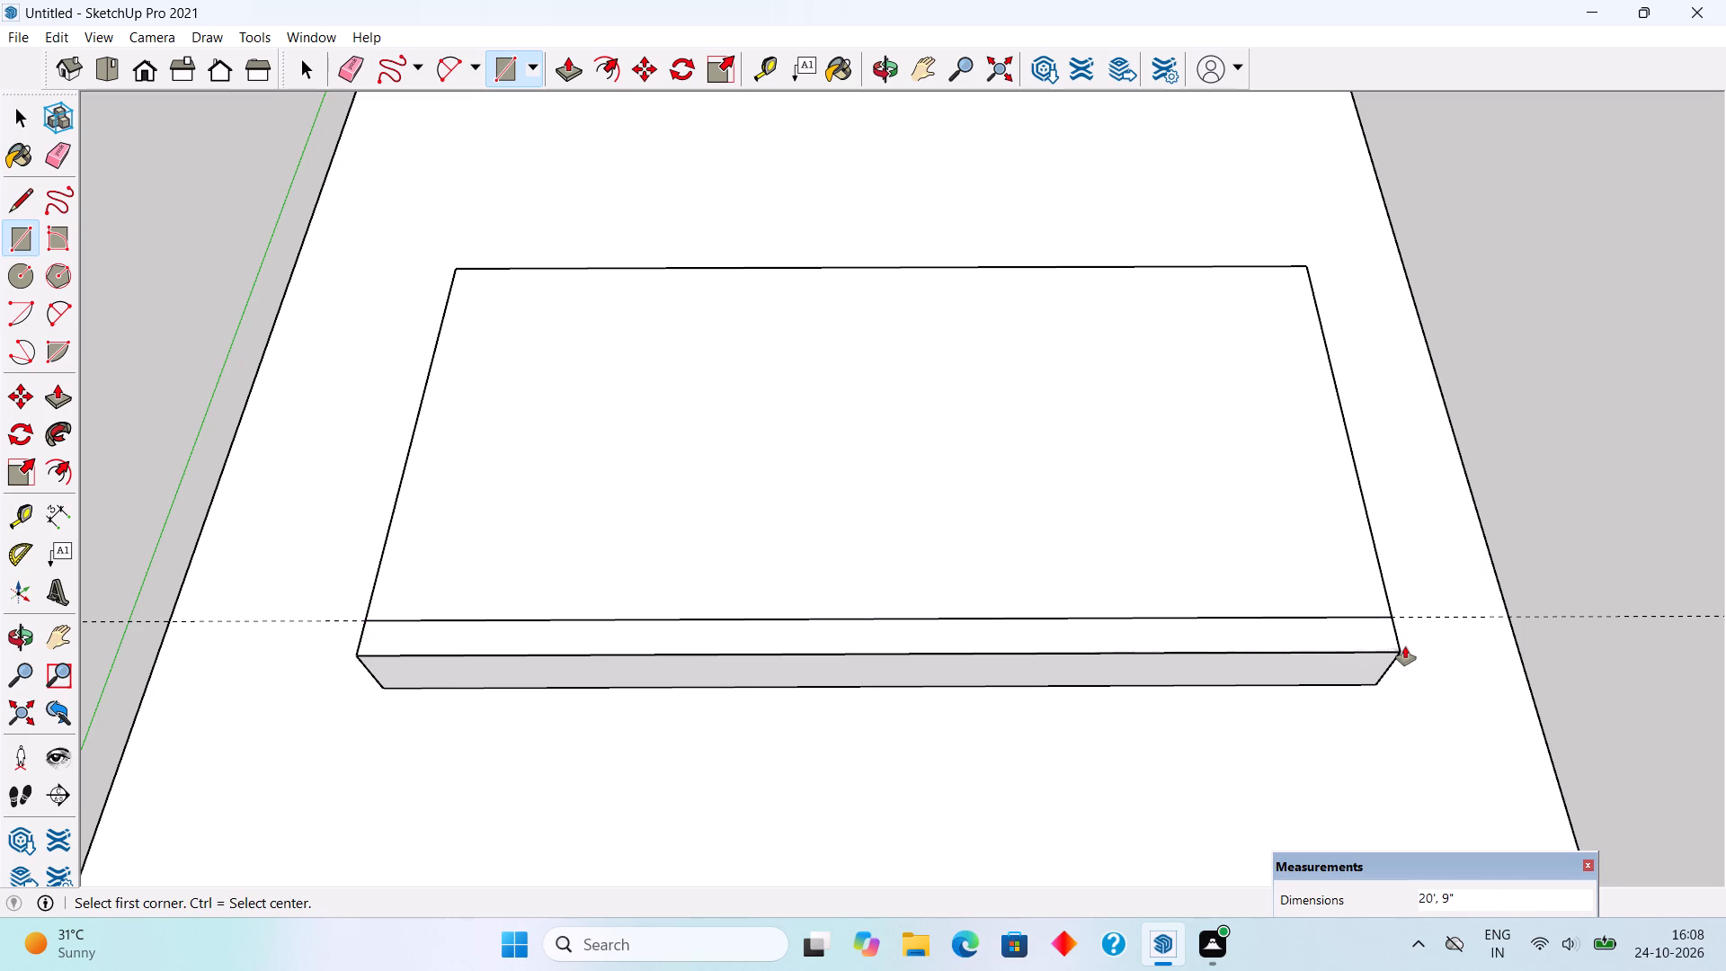
{"action": "left_click", "coordinate": [1310, 636]}
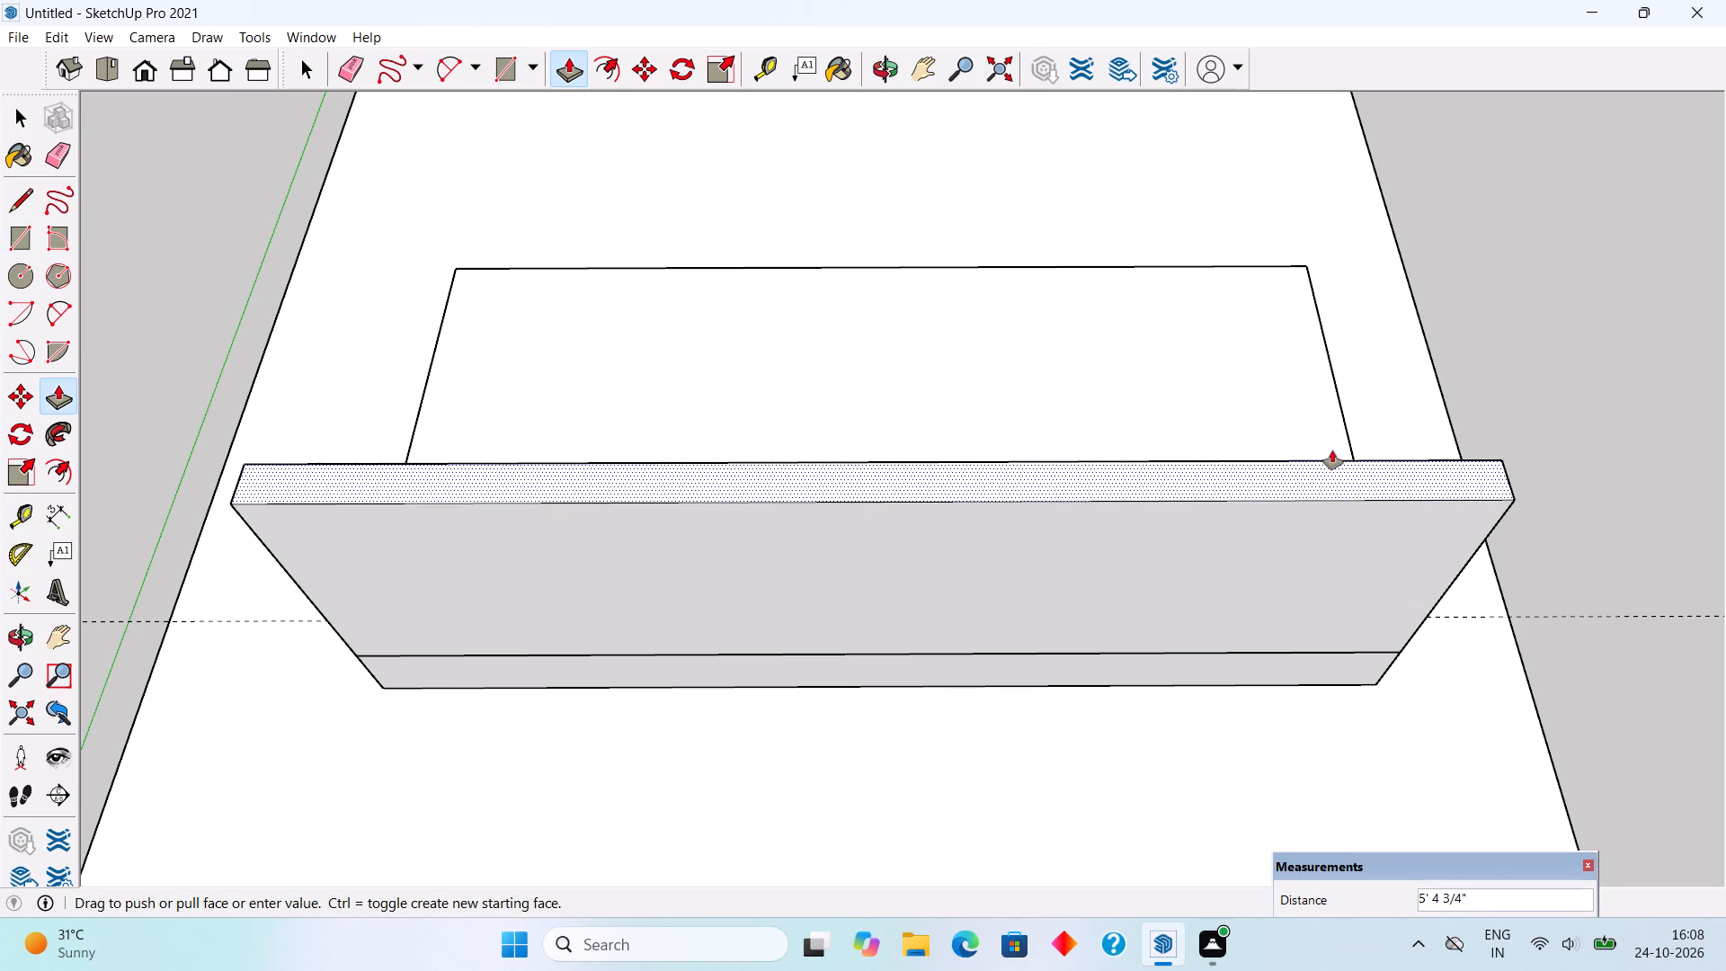
{"action": "type", "text": "10'"}
{"action": "key", "text": "Return"}
{"action": "key", "text": "space"}
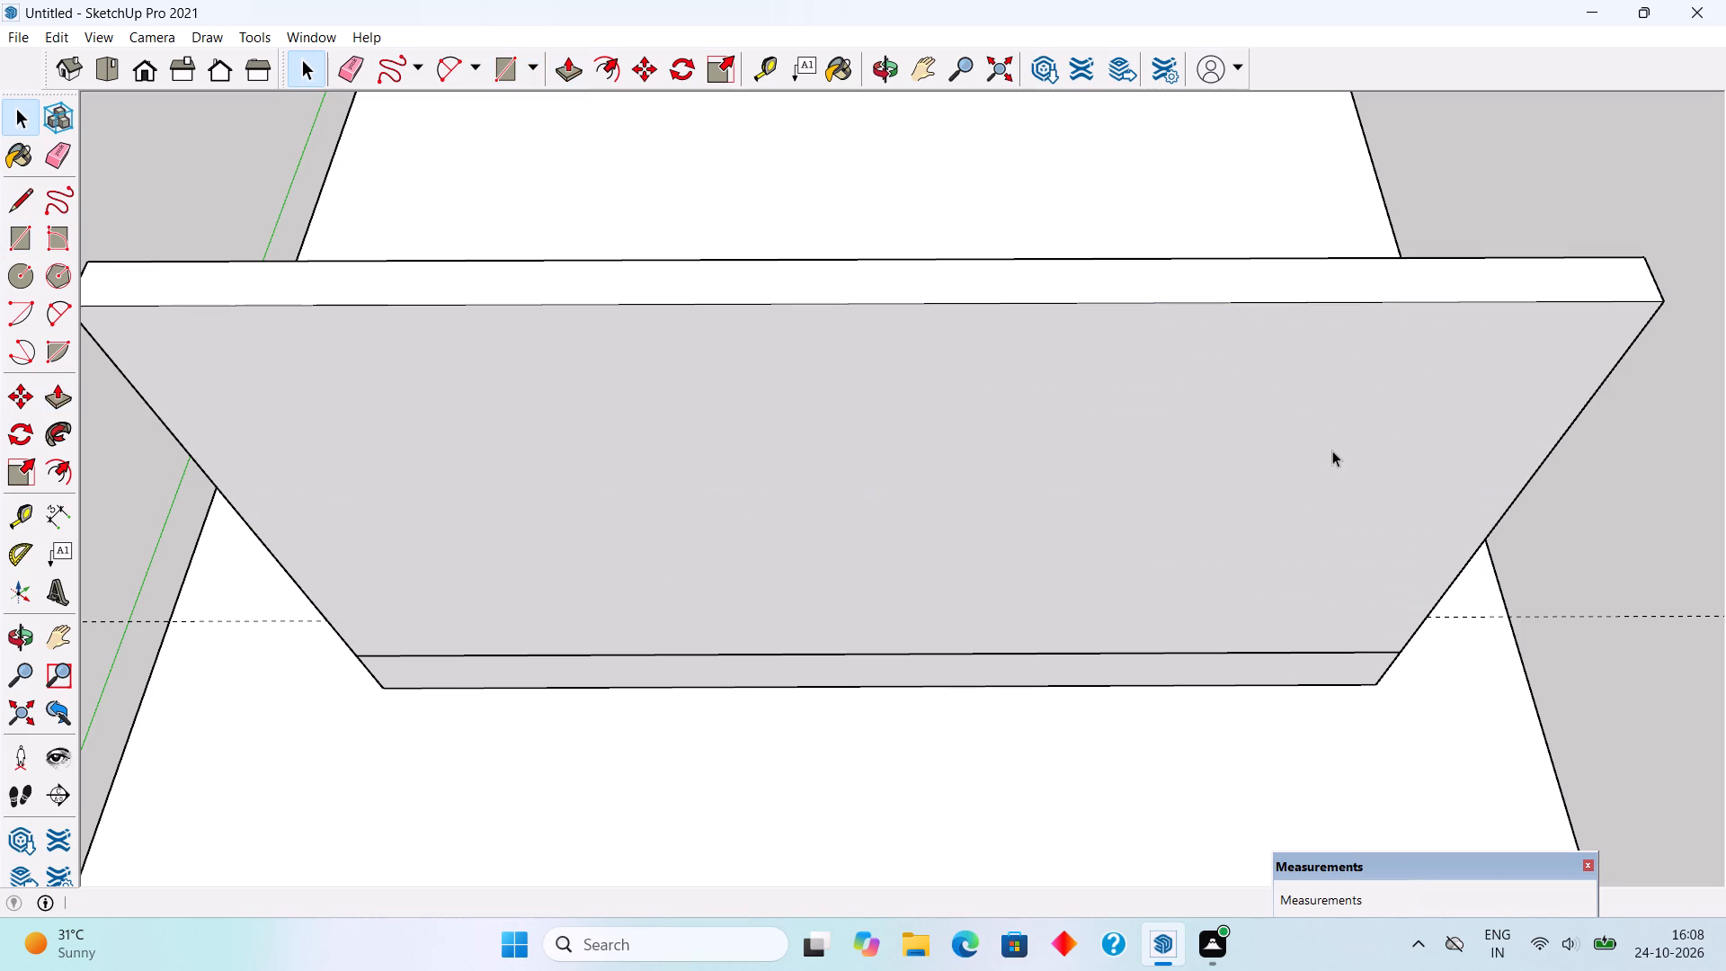
Select all of the front wall's geometry and make it a group.
{"action": "scroll", "coordinate": [1331, 450], "scroll_direction": "down", "scroll_amount": 5}
{"action": "middle_click_drag", "start_coordinate": [1307, 327], "coordinate": [1256, 75]}
{"action": "scroll", "coordinate": [1242, 35], "scroll_direction": "down", "scroll_amount": 1}
{"action": "middle_click_drag", "start_coordinate": [1054, 643], "coordinate": [1069, 532]}
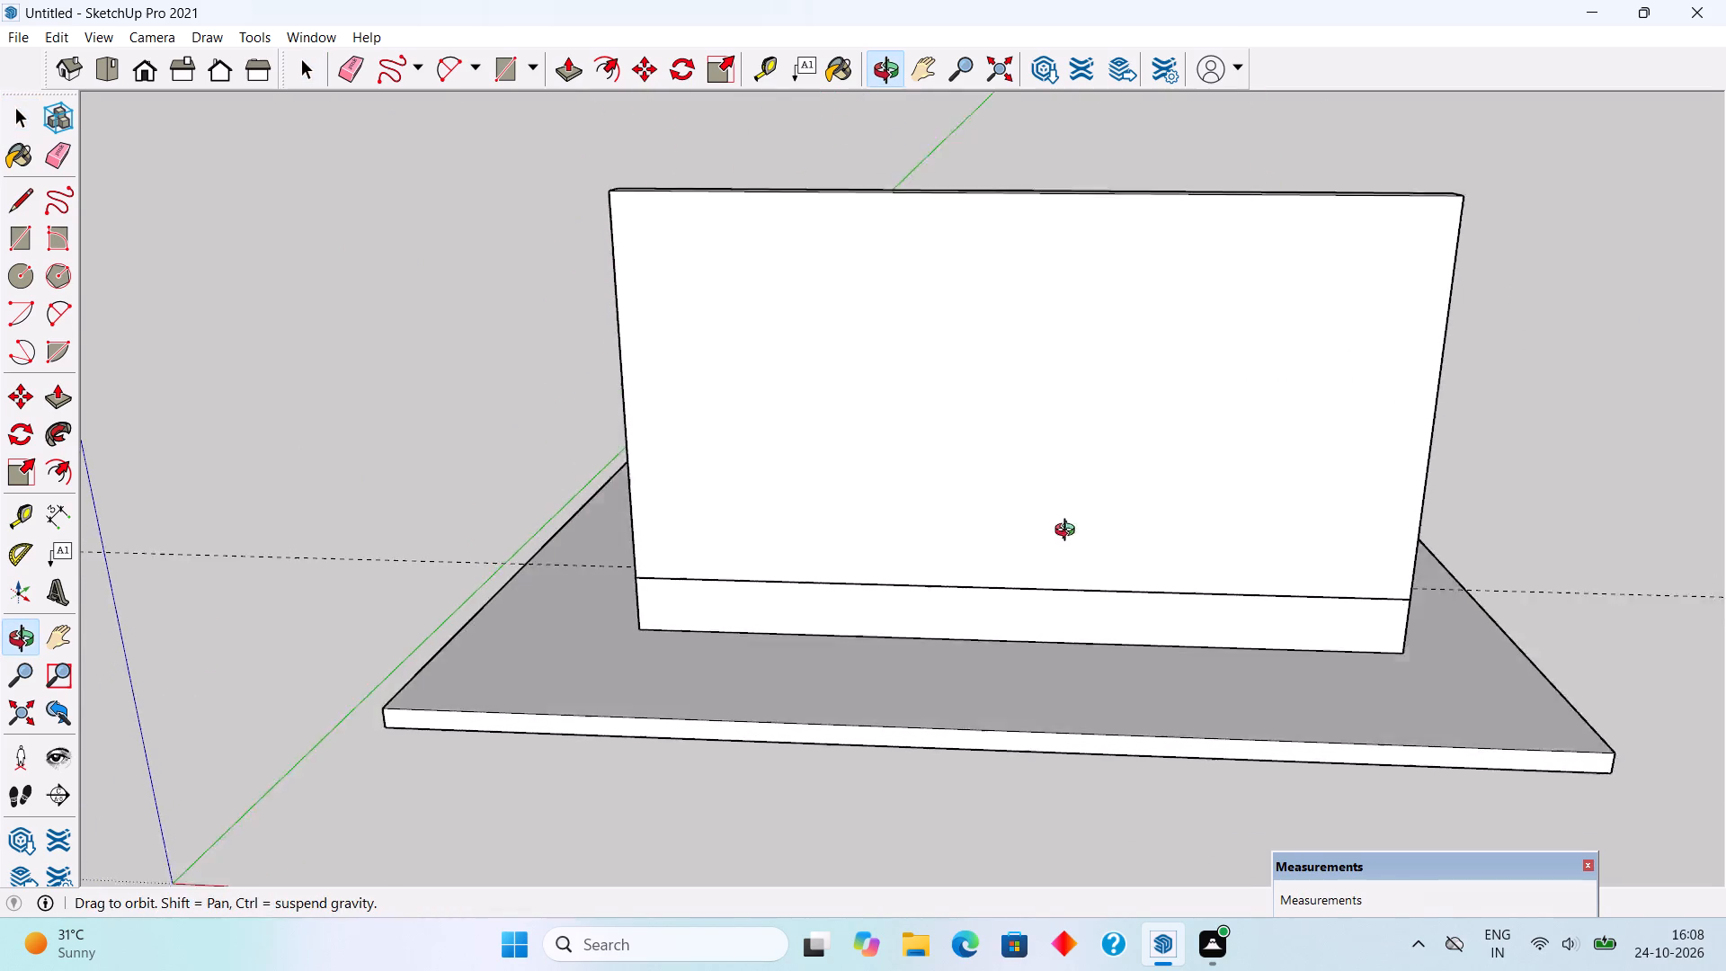
{"action": "middle_click_drag", "start_coordinate": [1069, 532], "coordinate": [1080, 499]}
{"action": "middle_click_drag", "start_coordinate": [629, 701], "coordinate": [714, 694]}
{"action": "scroll", "coordinate": [939, 115], "scroll_direction": "up", "scroll_amount": 2}
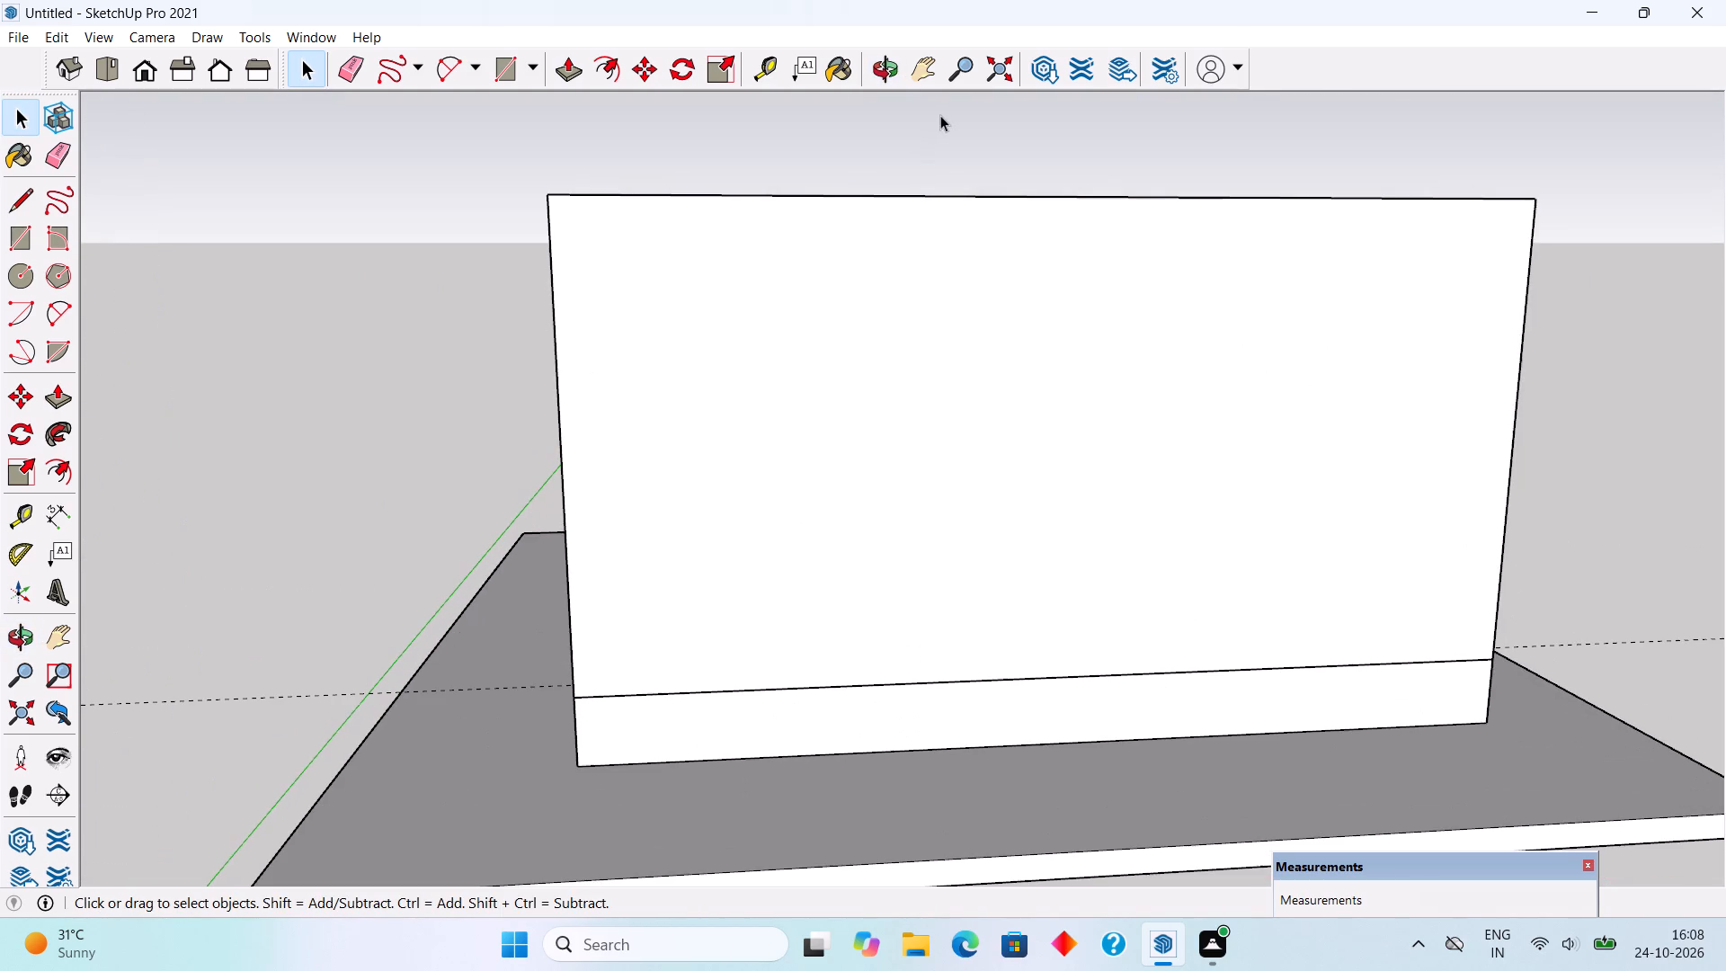
{"action": "triple_click", "coordinate": [1078, 298]}
{"action": "right_click", "coordinate": [1078, 298]}
{"action": "left_click", "coordinate": [1145, 492]}
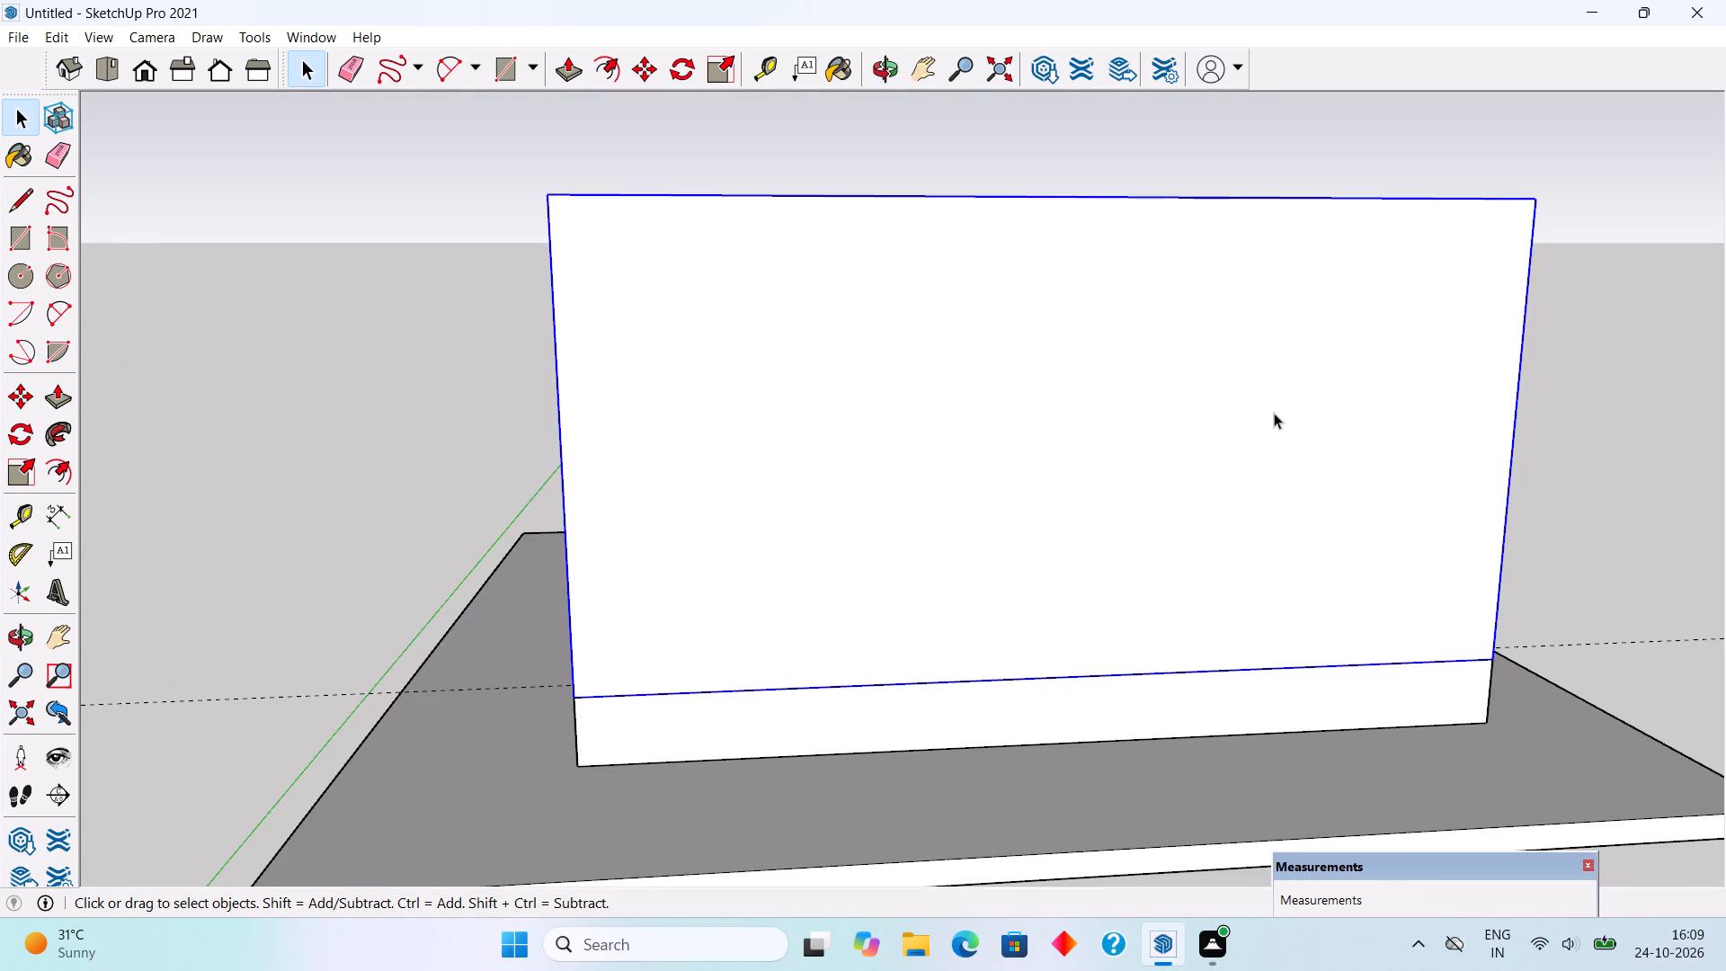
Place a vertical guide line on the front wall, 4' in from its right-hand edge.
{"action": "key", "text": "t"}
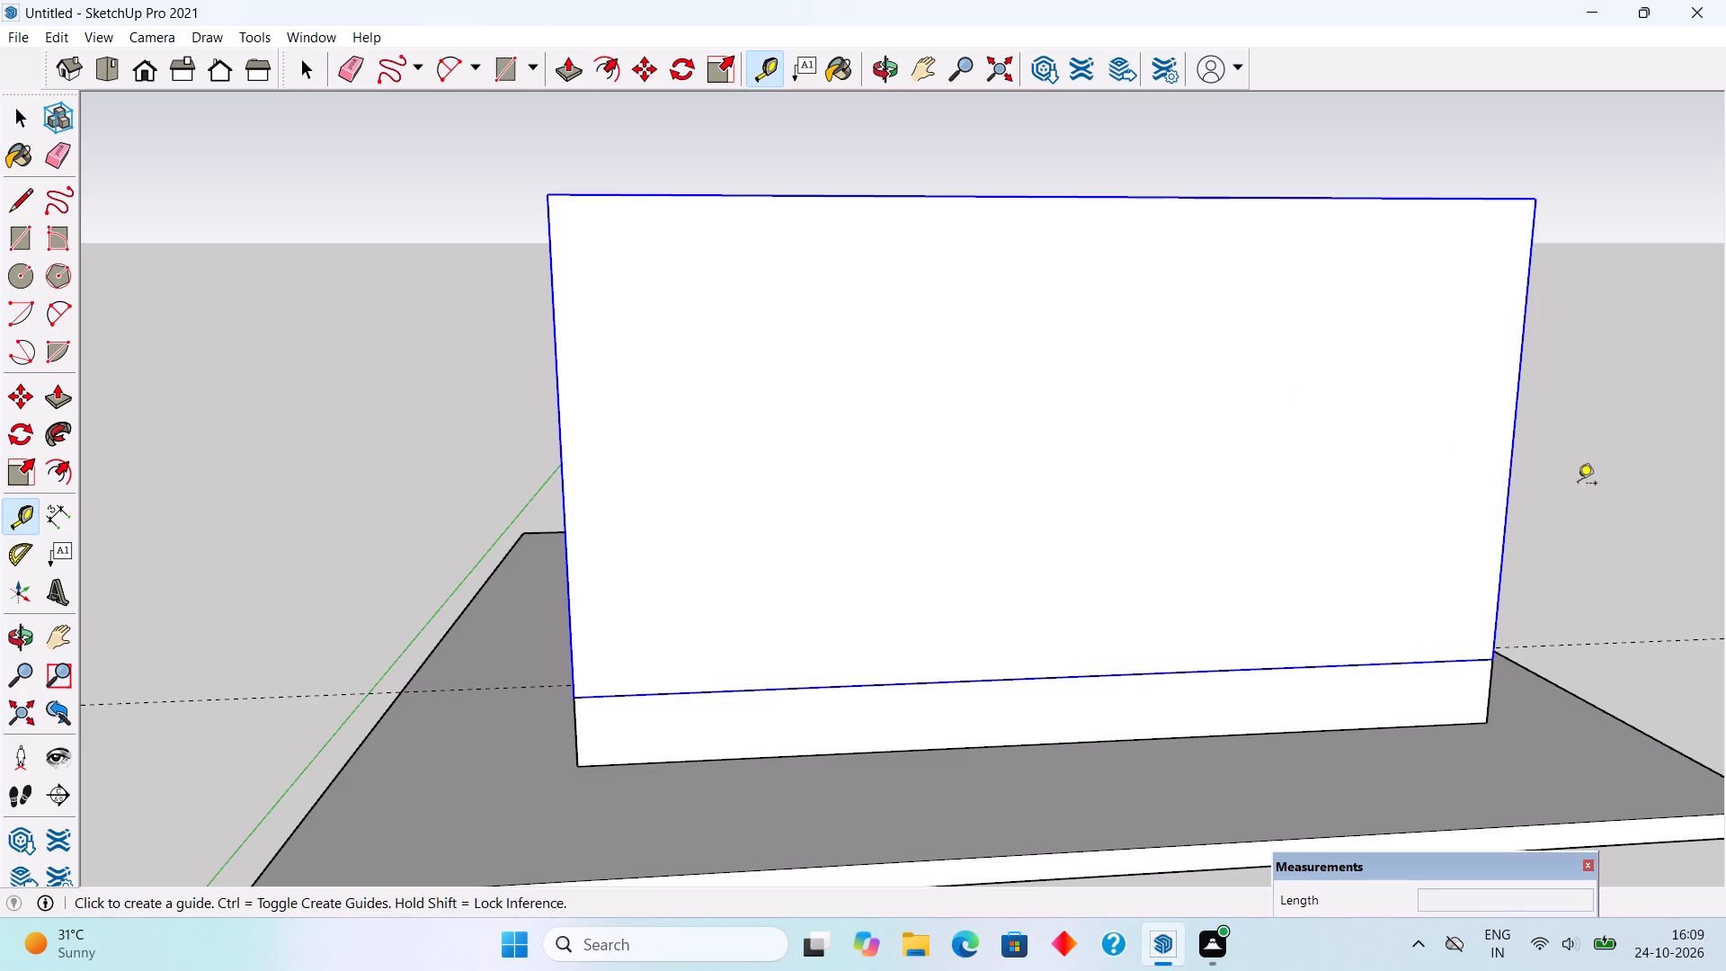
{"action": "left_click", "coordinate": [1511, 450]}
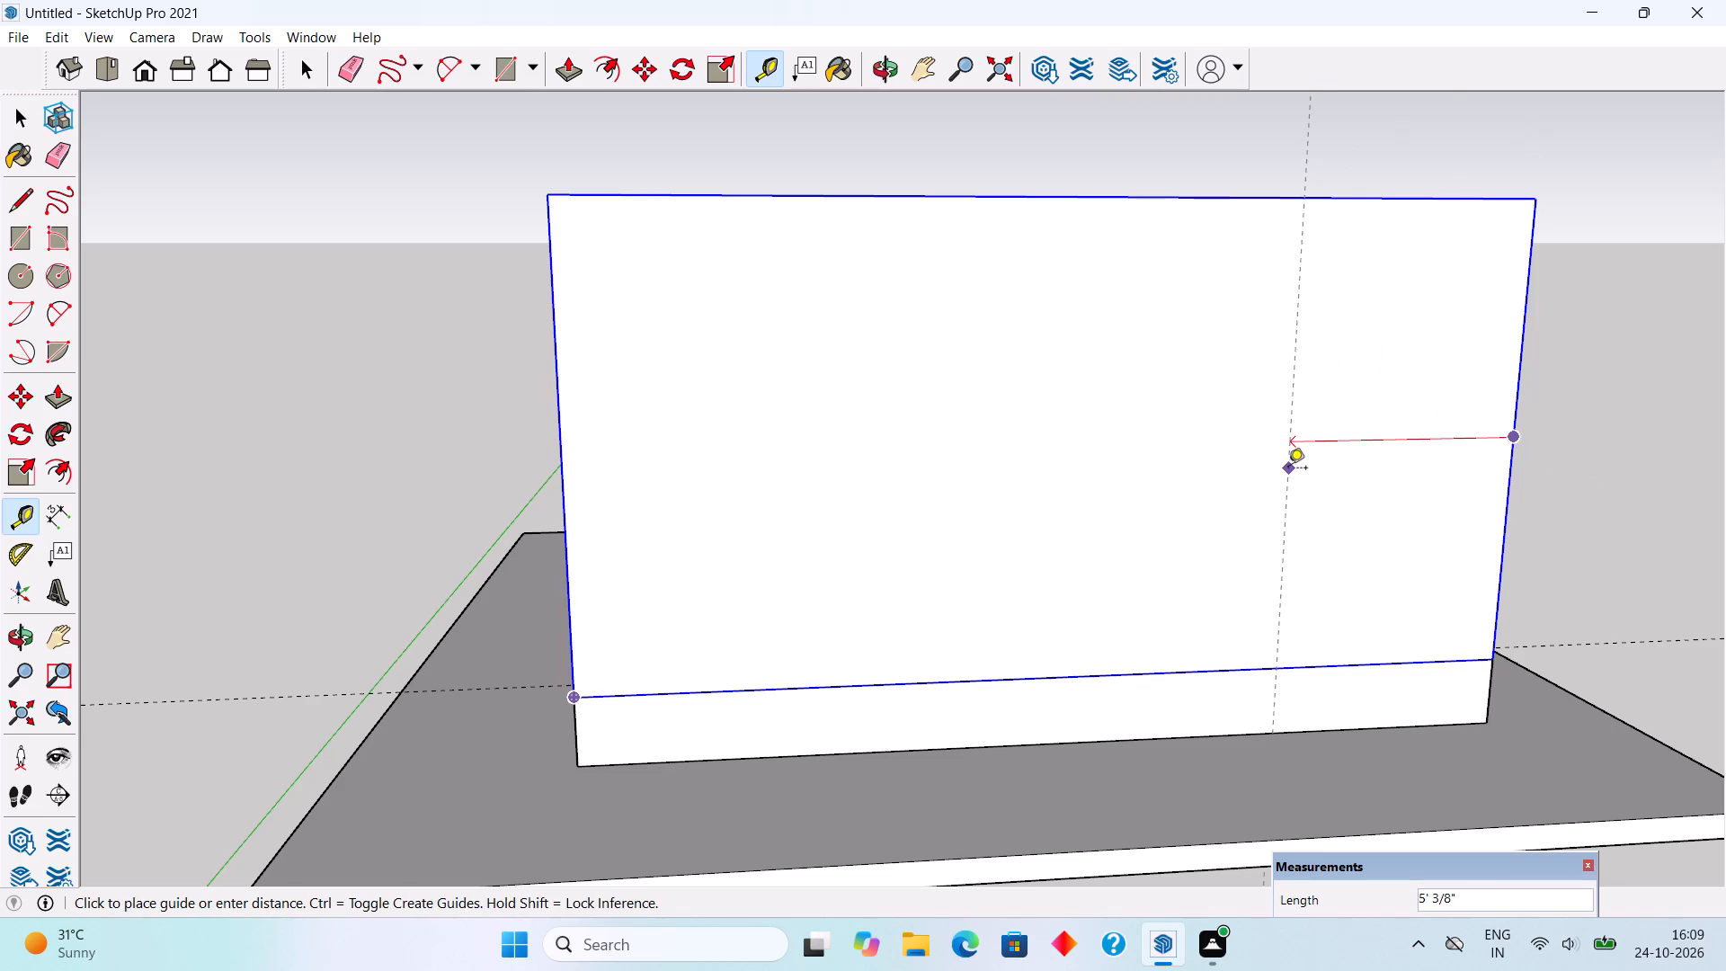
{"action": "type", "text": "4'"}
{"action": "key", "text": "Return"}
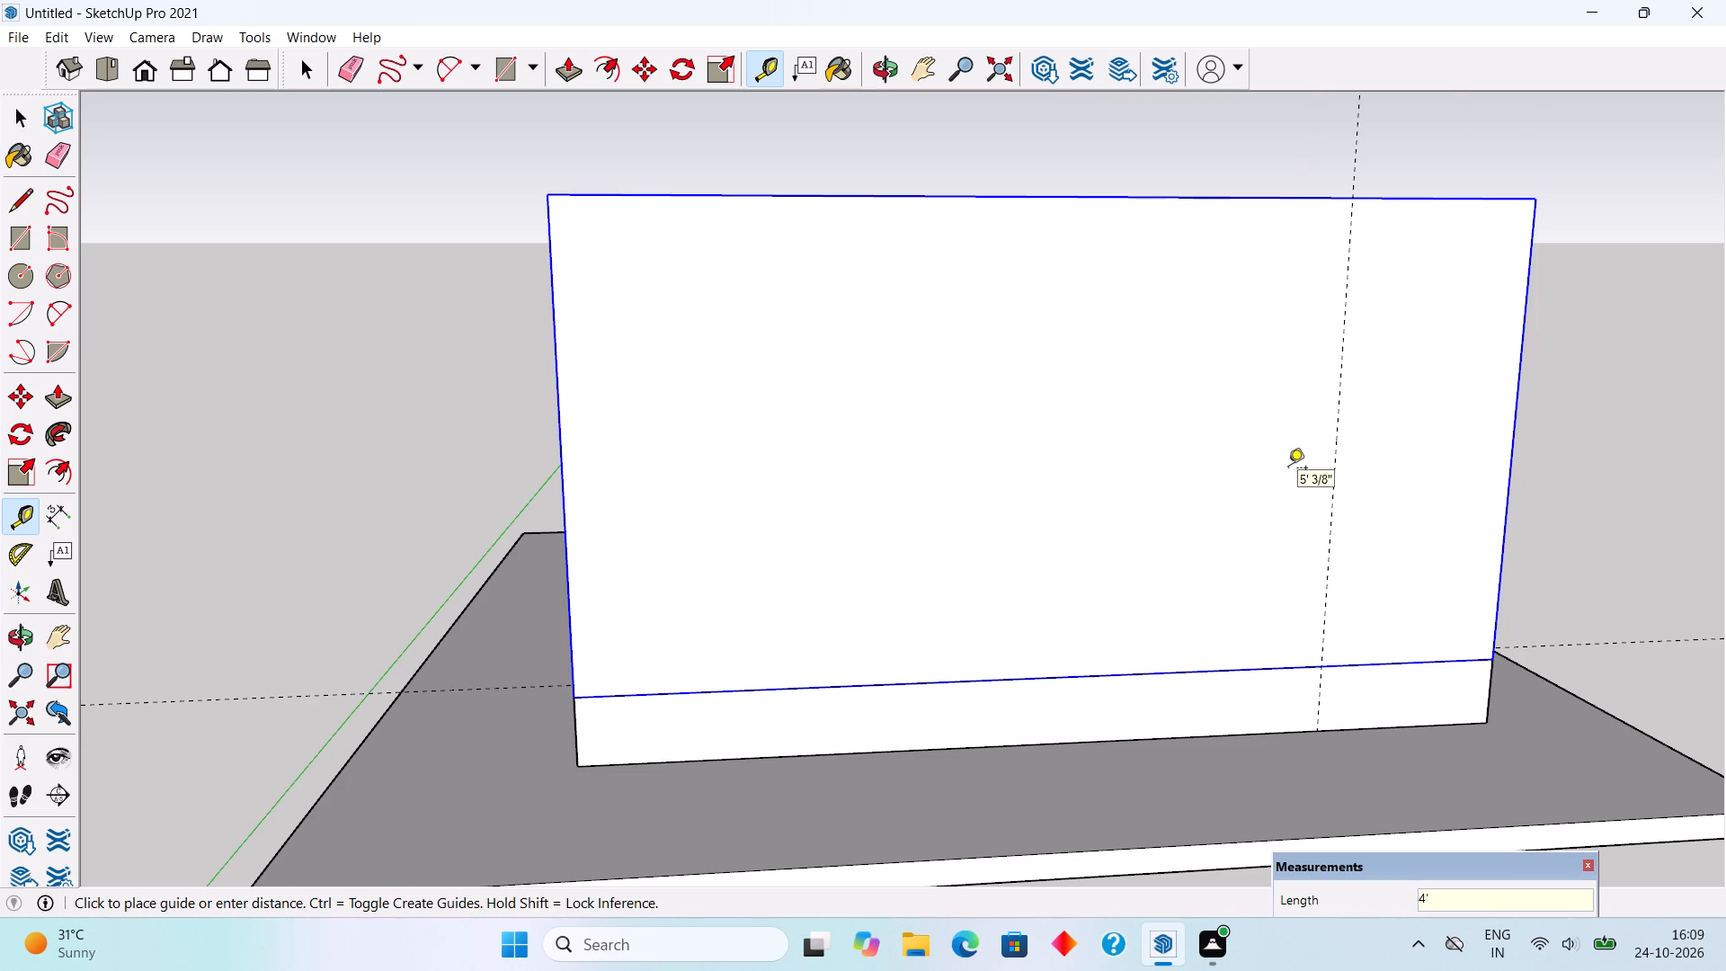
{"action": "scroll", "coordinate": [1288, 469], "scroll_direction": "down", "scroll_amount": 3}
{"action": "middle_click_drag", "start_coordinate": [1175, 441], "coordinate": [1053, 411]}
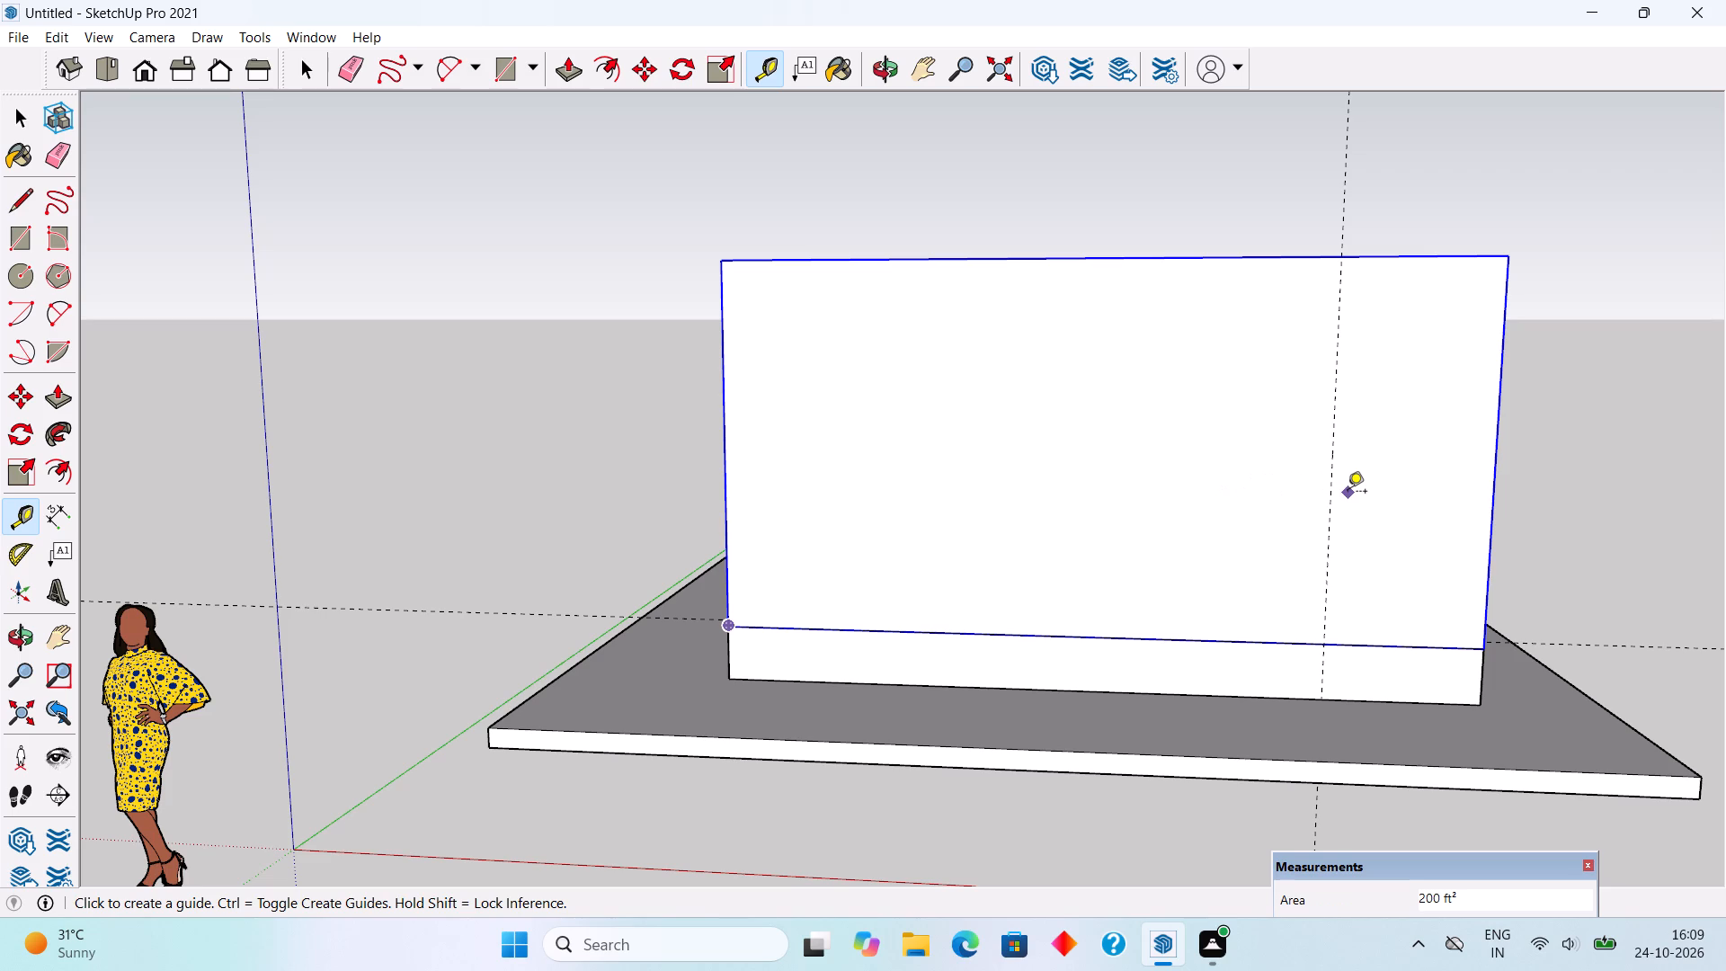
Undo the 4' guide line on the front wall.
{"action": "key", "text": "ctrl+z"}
Place vertical guides on the front wall, one 3' in from its right-hand edge and another 5' further left for the window width.
{"action": "key", "text": "space"}
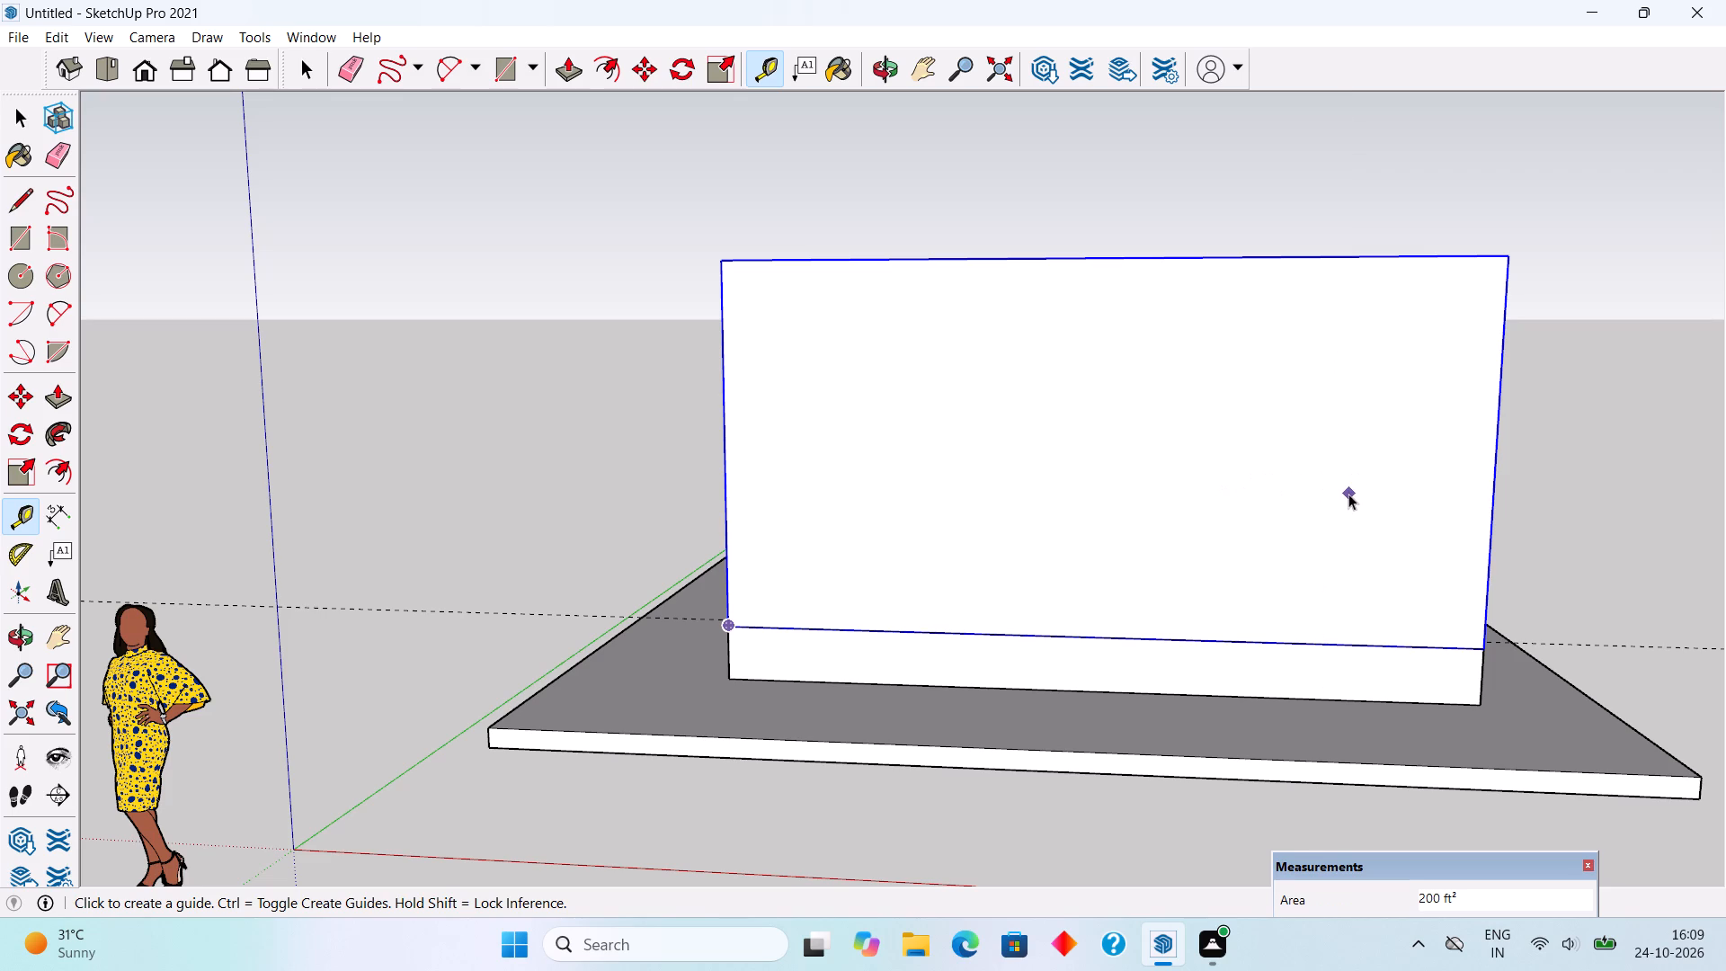
{"action": "left_click", "coordinate": [1541, 475]}
{"action": "key", "text": "t"}
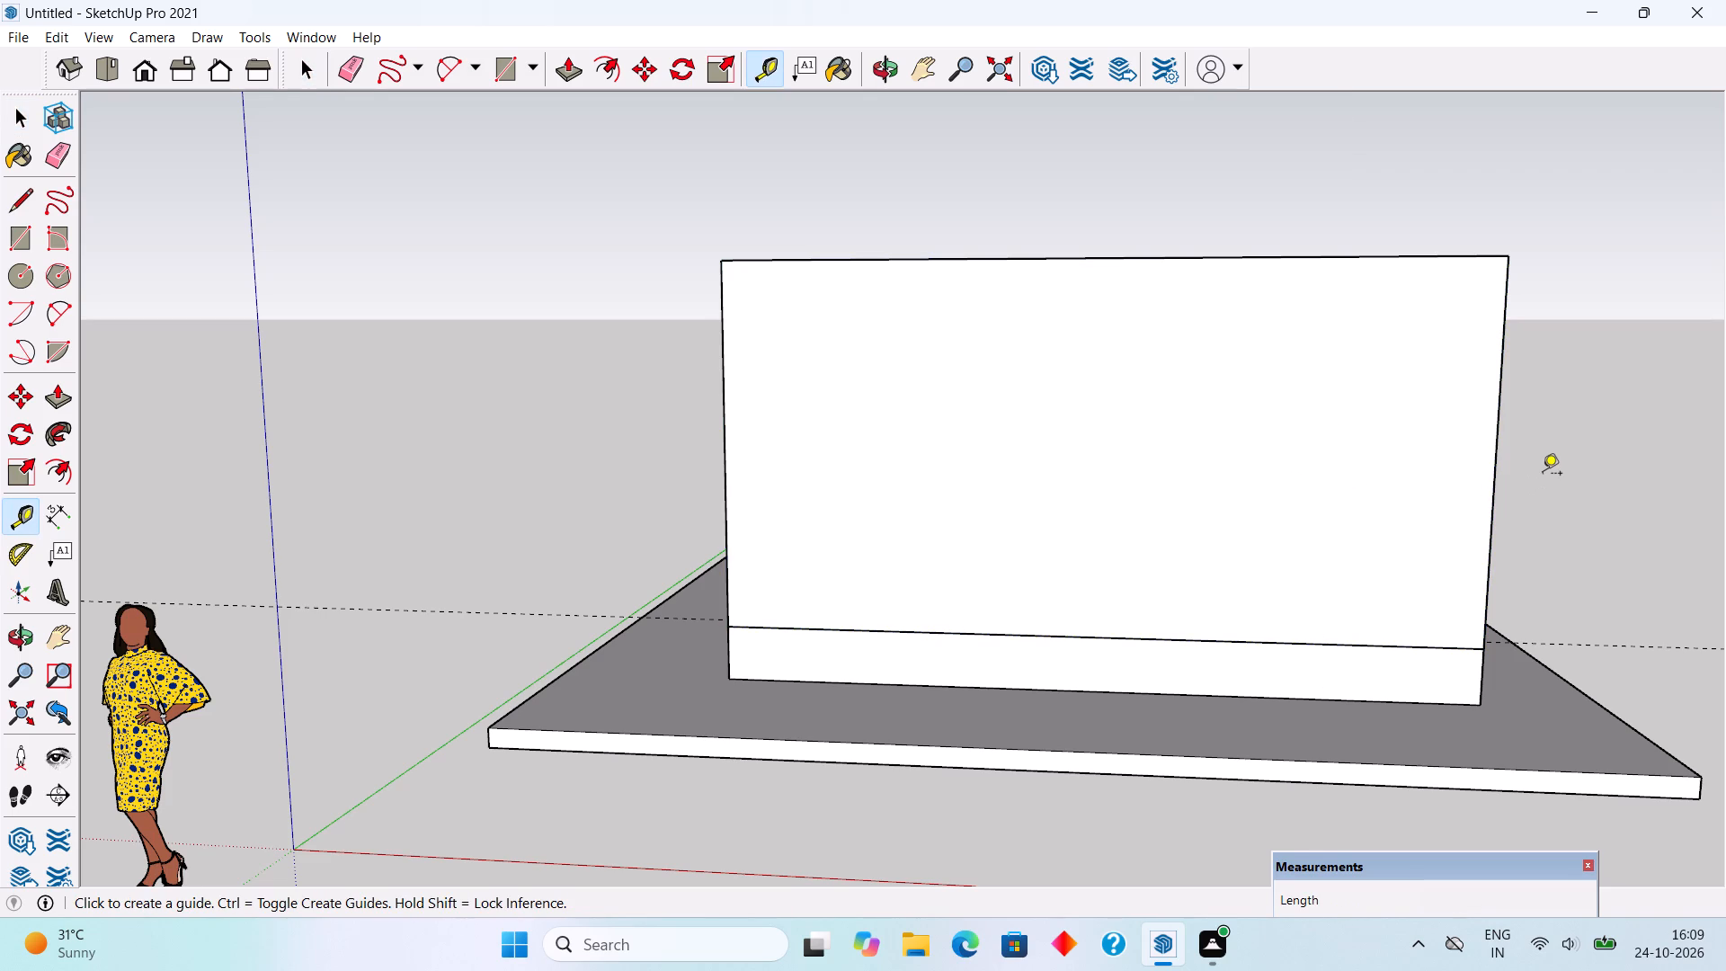
{"action": "left_click", "coordinate": [1498, 382]}
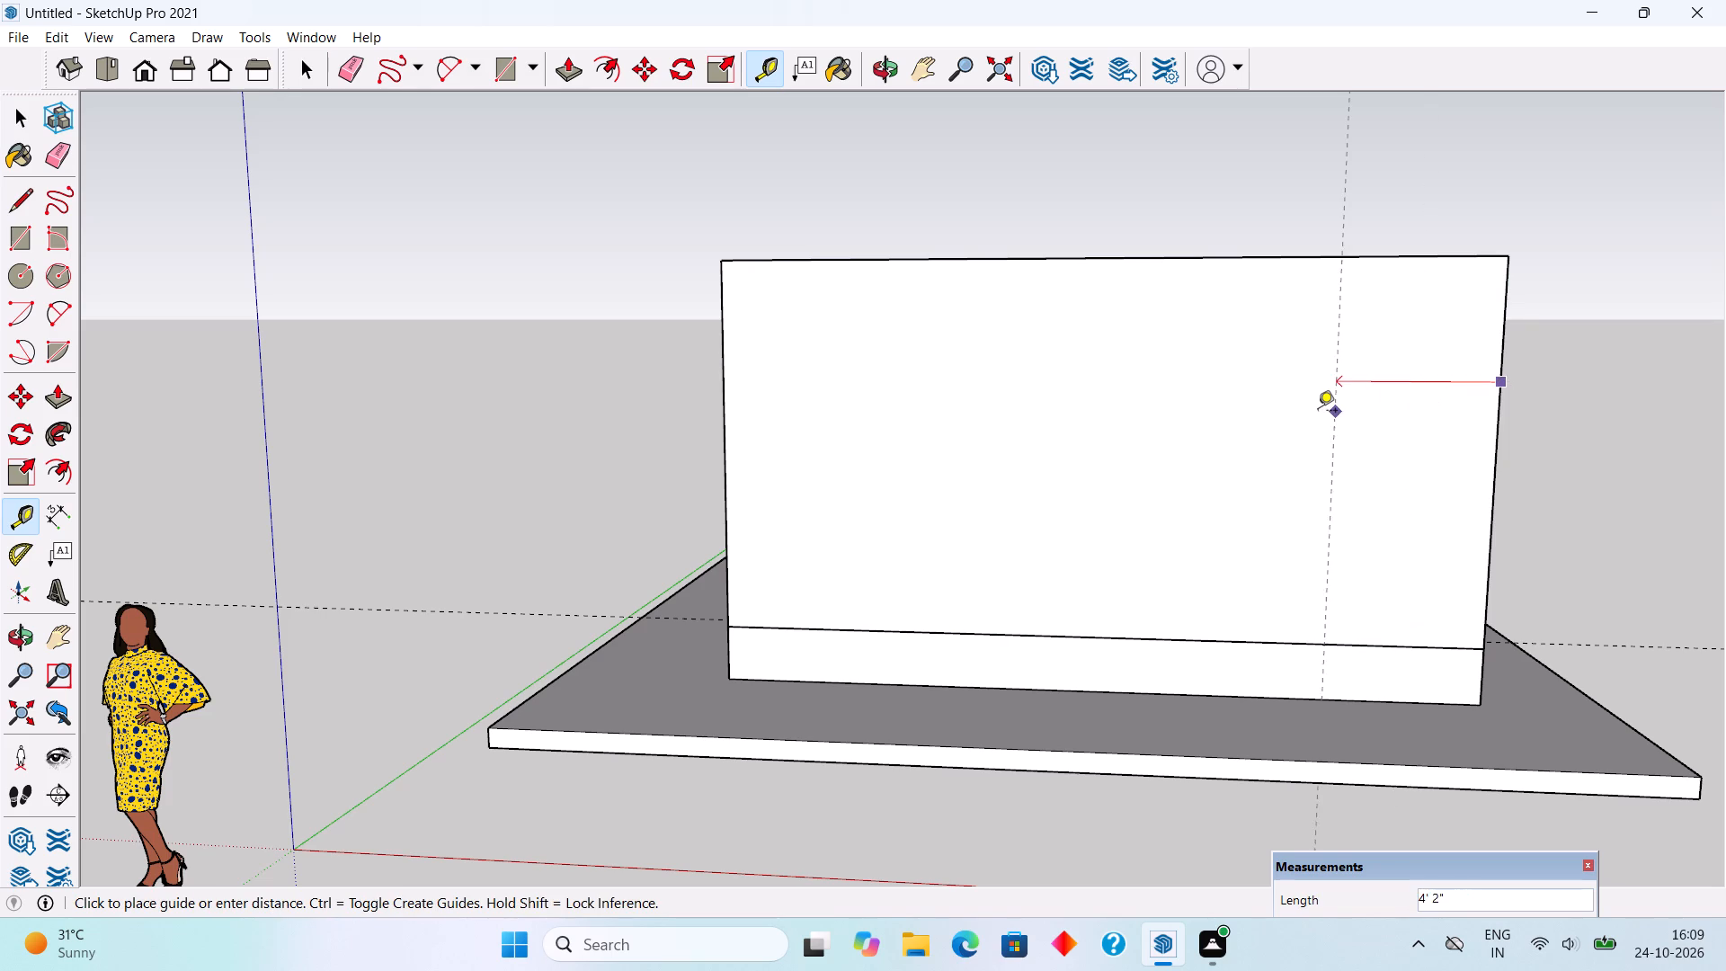
{"action": "type", "text": "3'"}
{"action": "key", "text": "Return"}
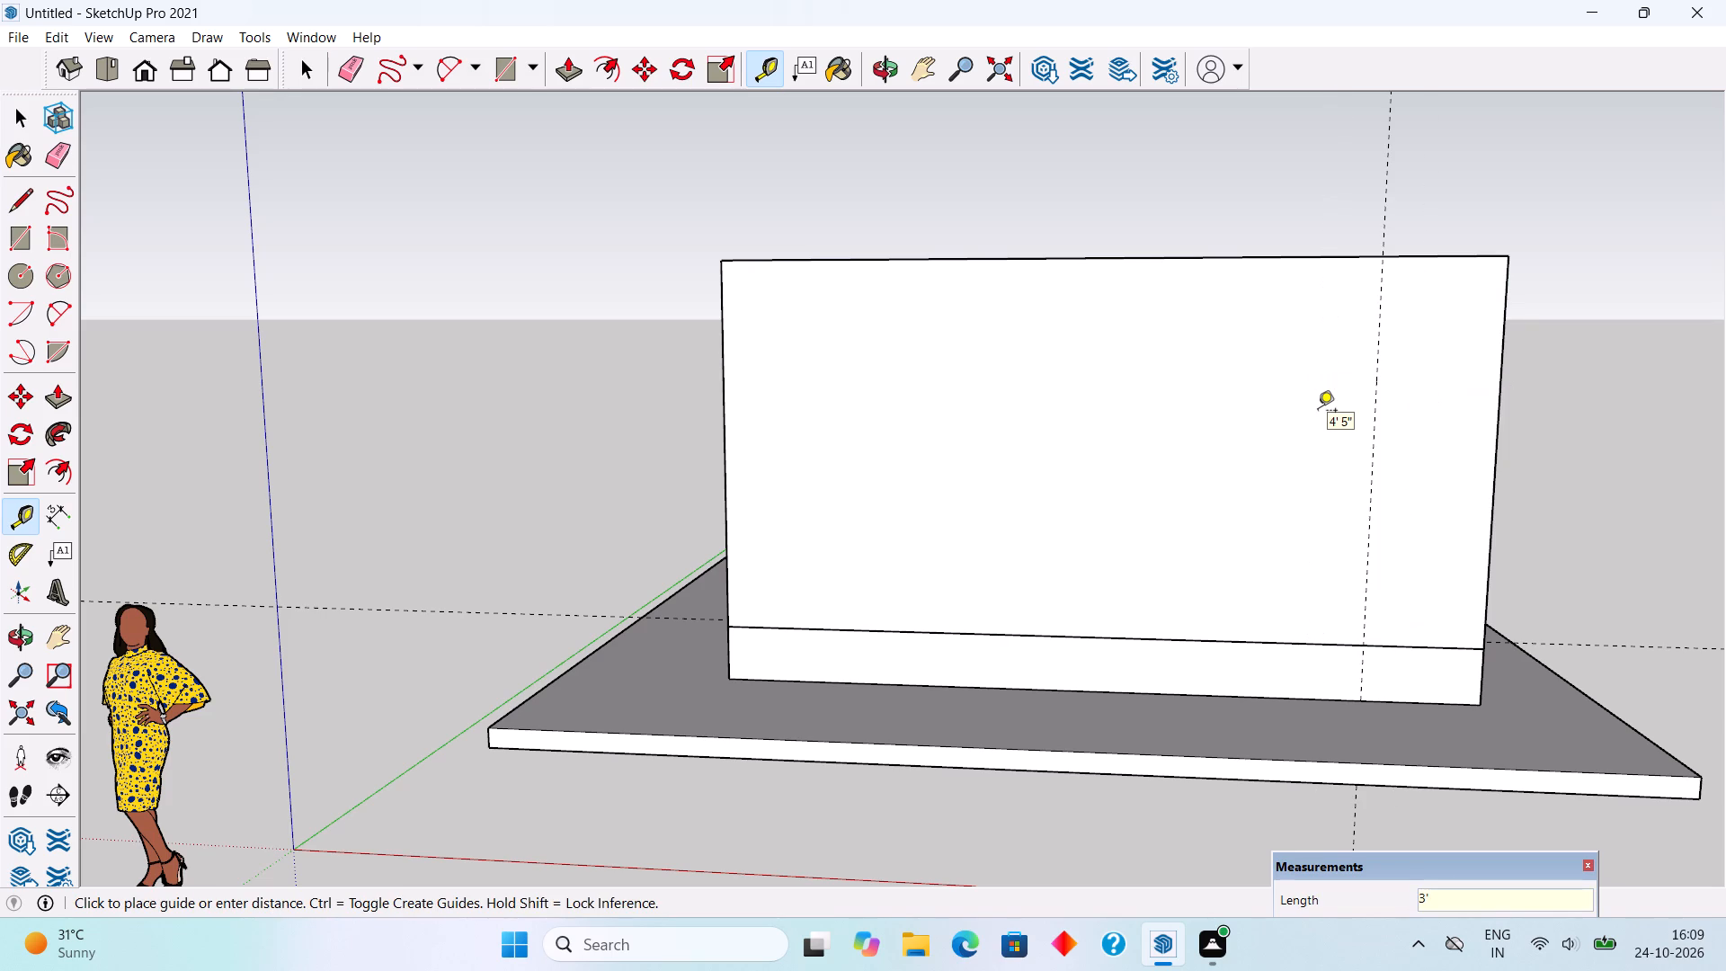
{"action": "left_click", "coordinate": [1374, 450]}
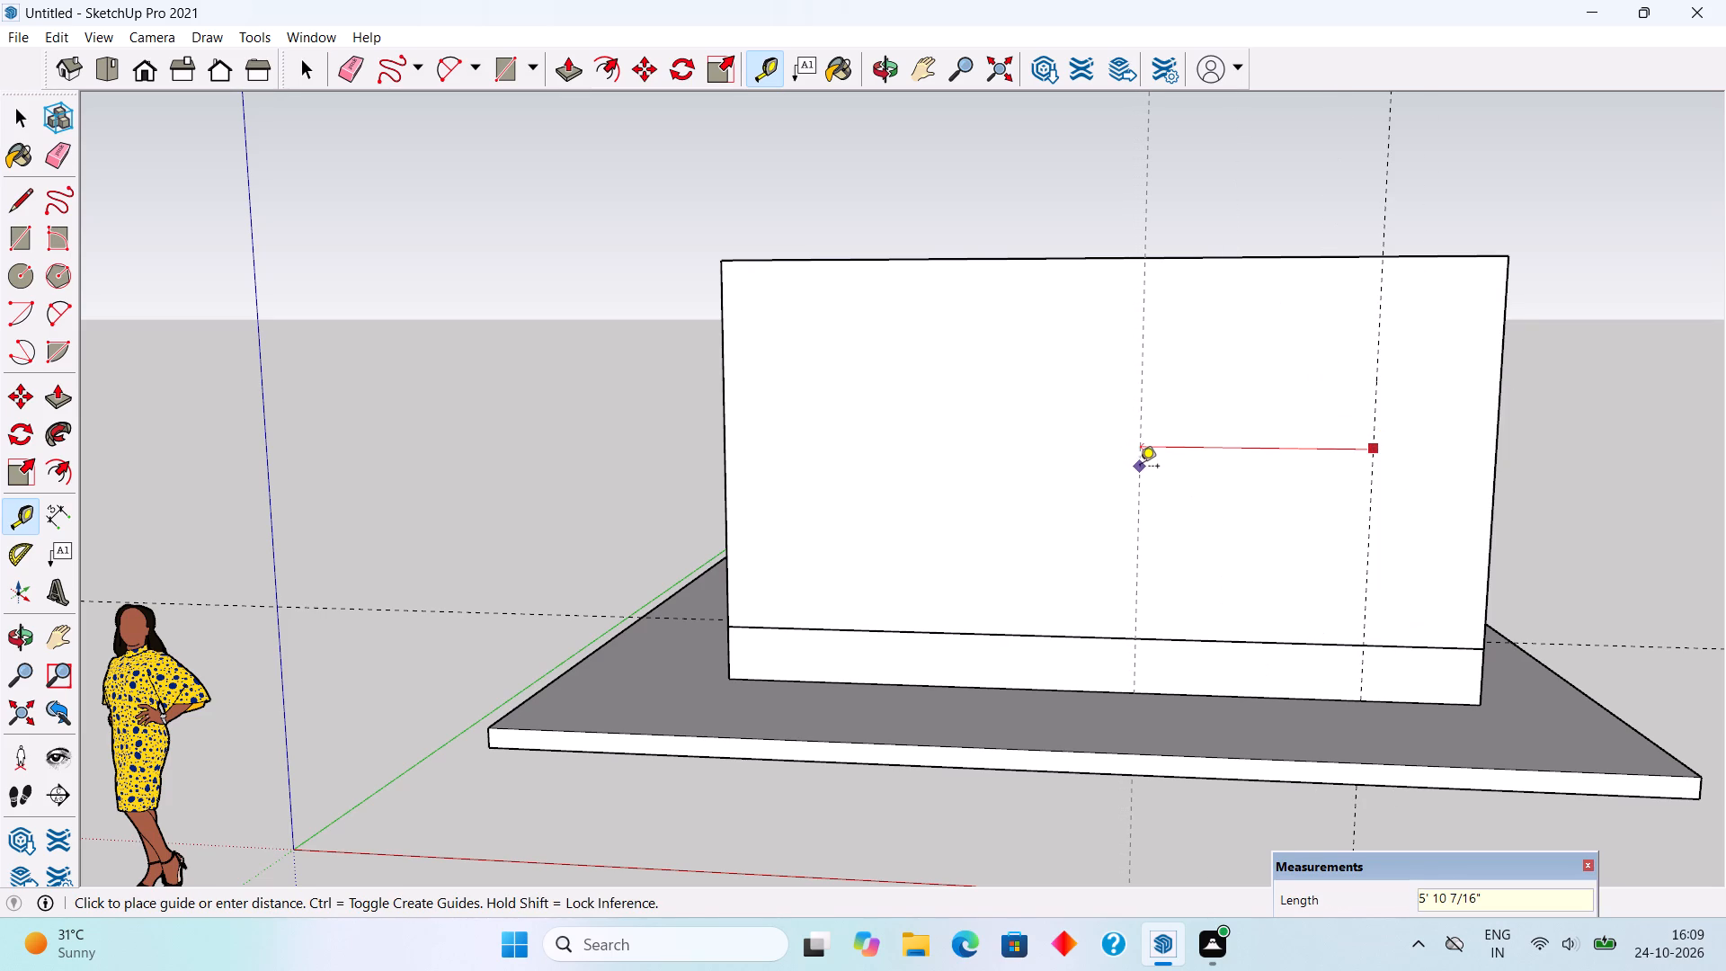
{"action": "type", "text": "5'"}
{"action": "key", "text": "Return"}
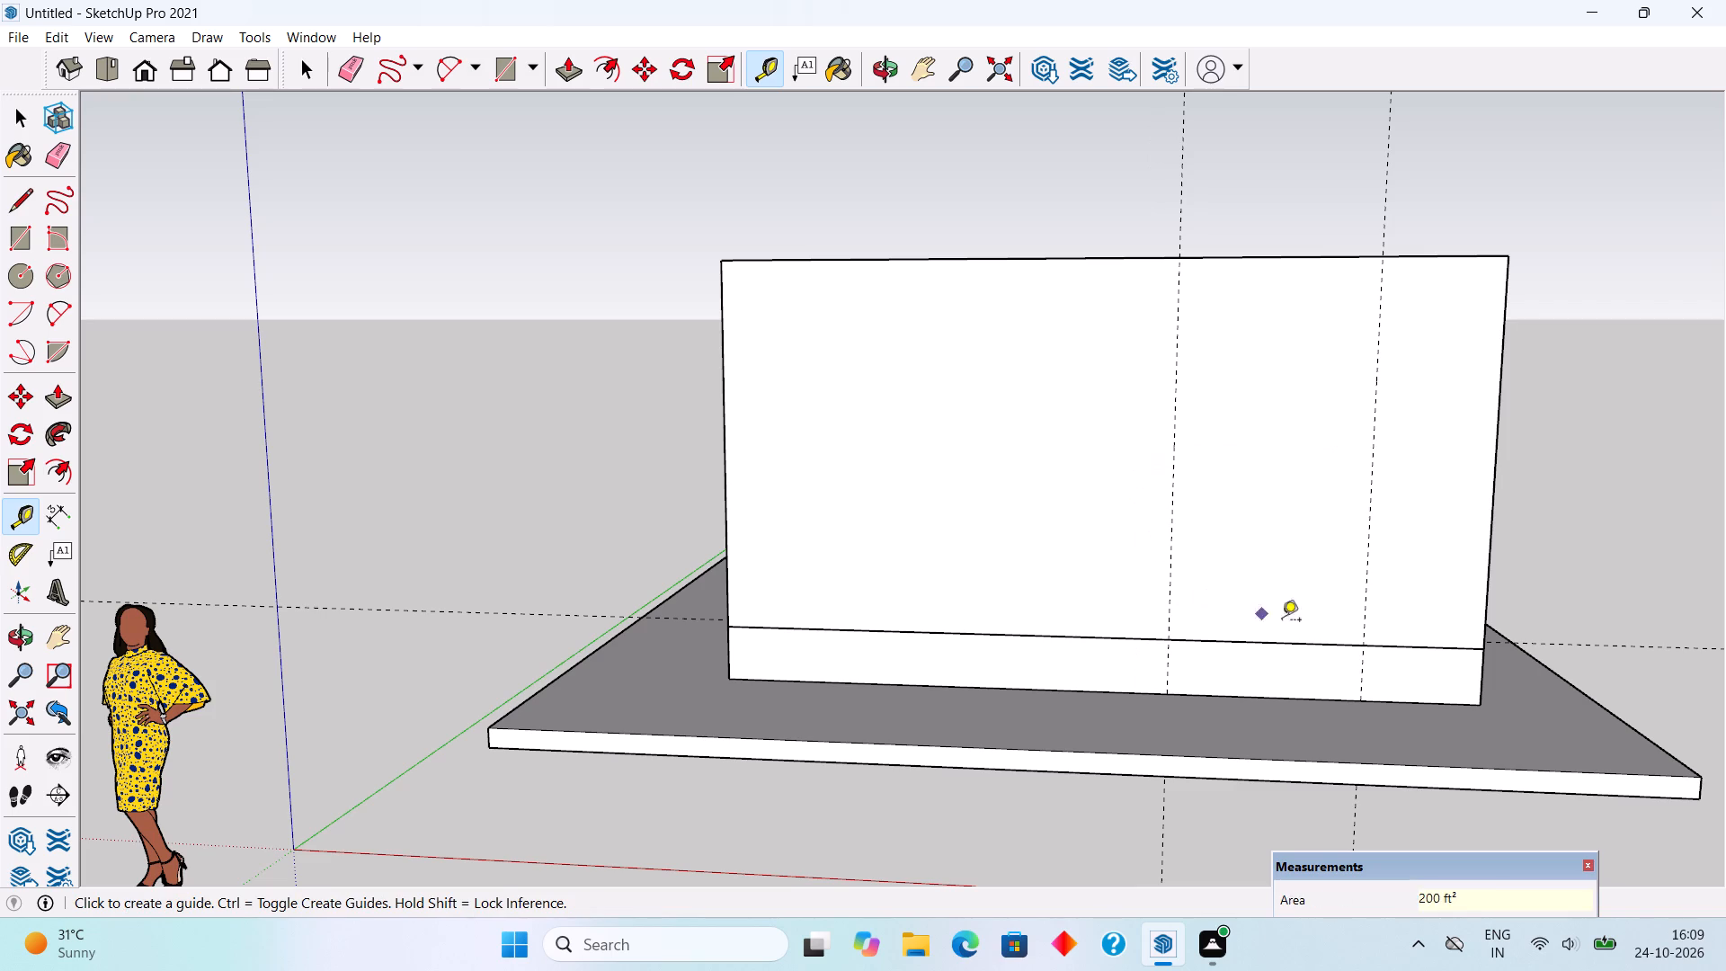
Place horizontal guides 1' and 7' above the front wall's bottom edge for the window sill and opening tops.
{"action": "left_click", "coordinate": [1302, 647]}
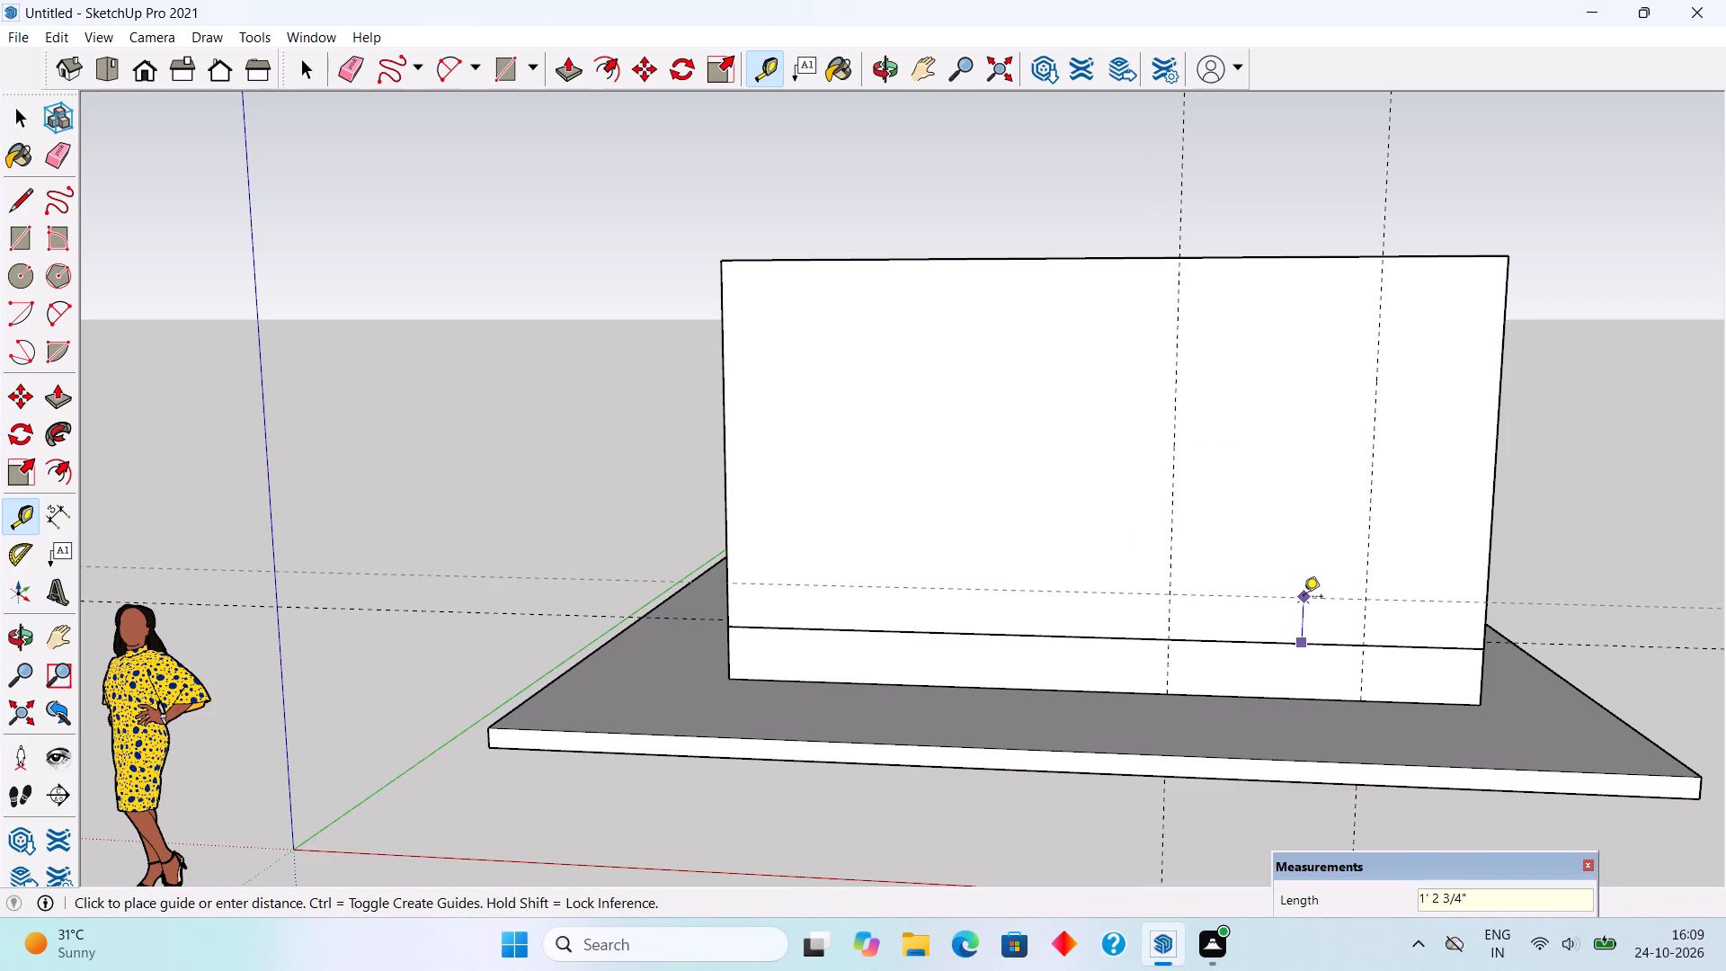
{"action": "type", "text": "1'"}
{"action": "key", "text": "Return"}
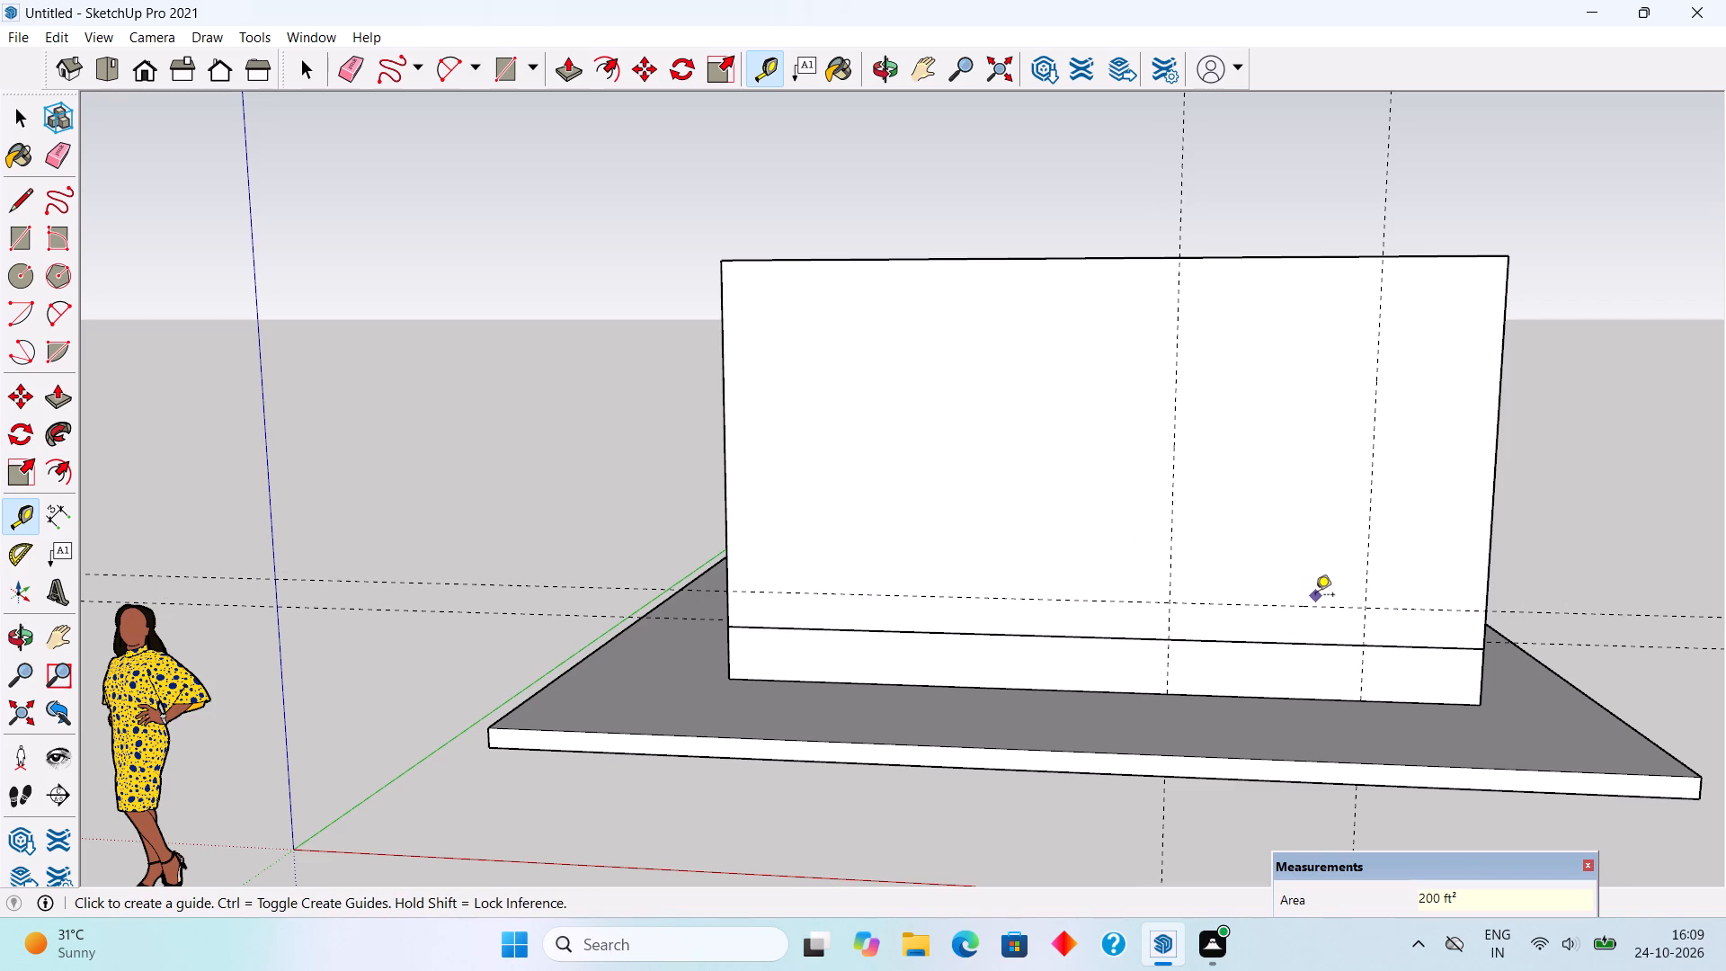
{"action": "left_click", "coordinate": [1253, 644]}
{"action": "type", "text": "7'"}
{"action": "key", "text": "Return"}
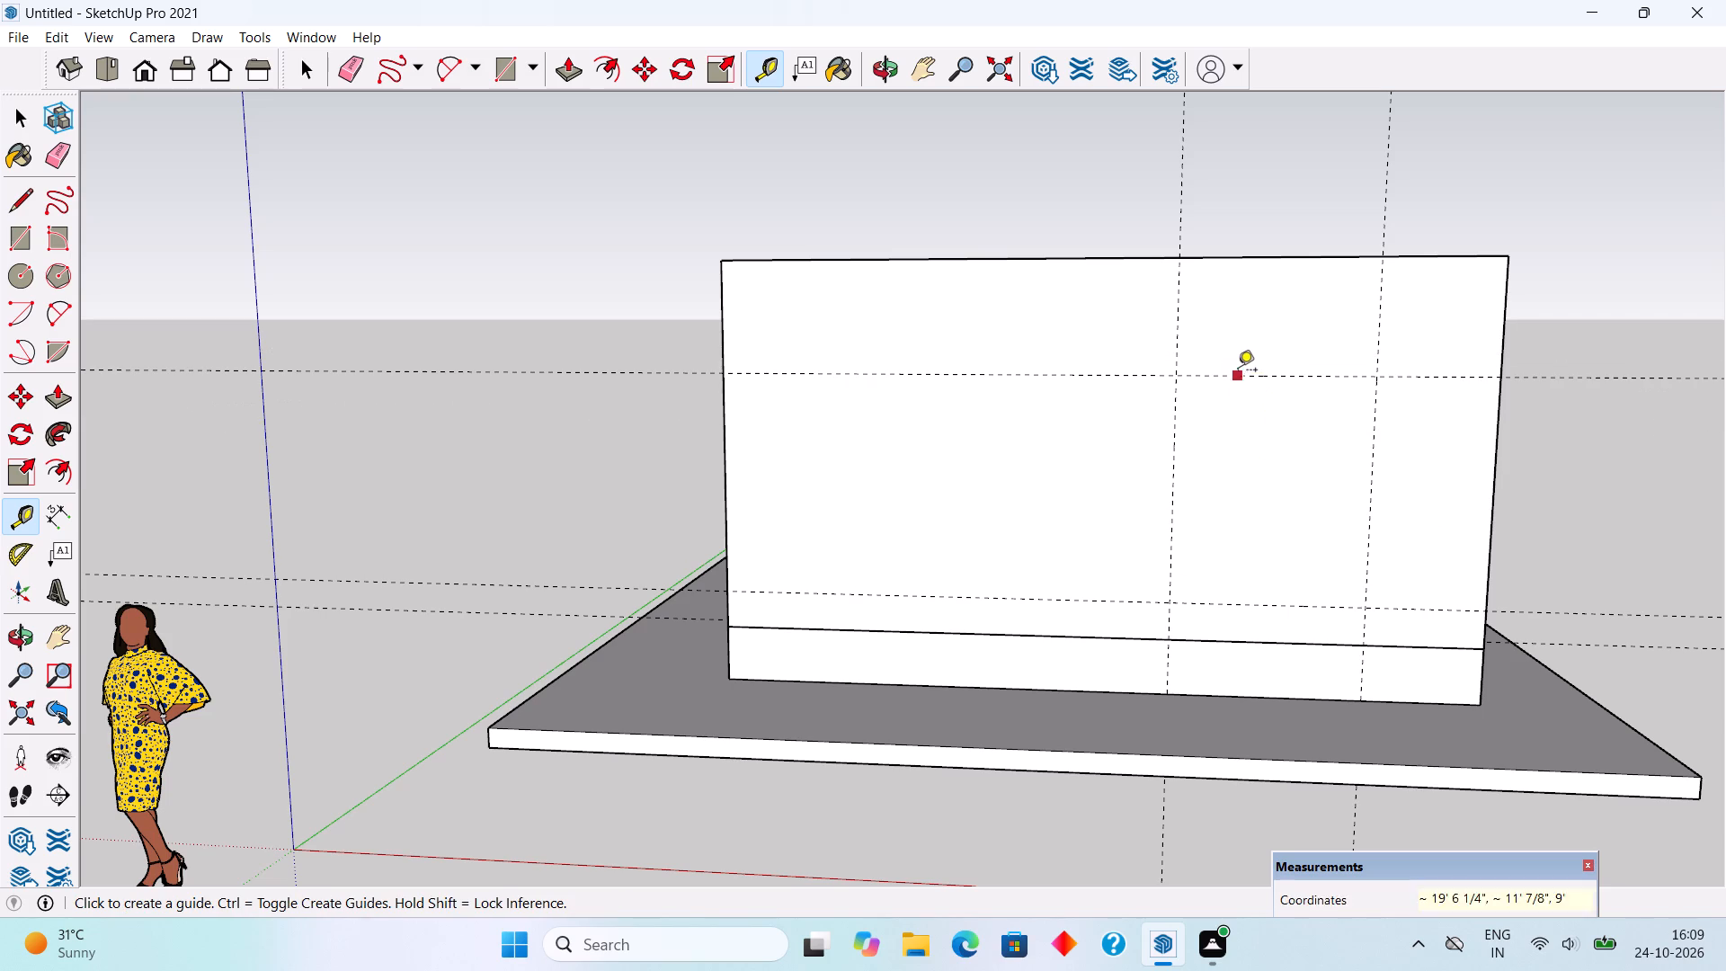
Add three vertical guides left of the window guides, spaced successively 2', 3' and 6" apart, to mark the door.
{"action": "left_click", "coordinate": [1365, 507]}
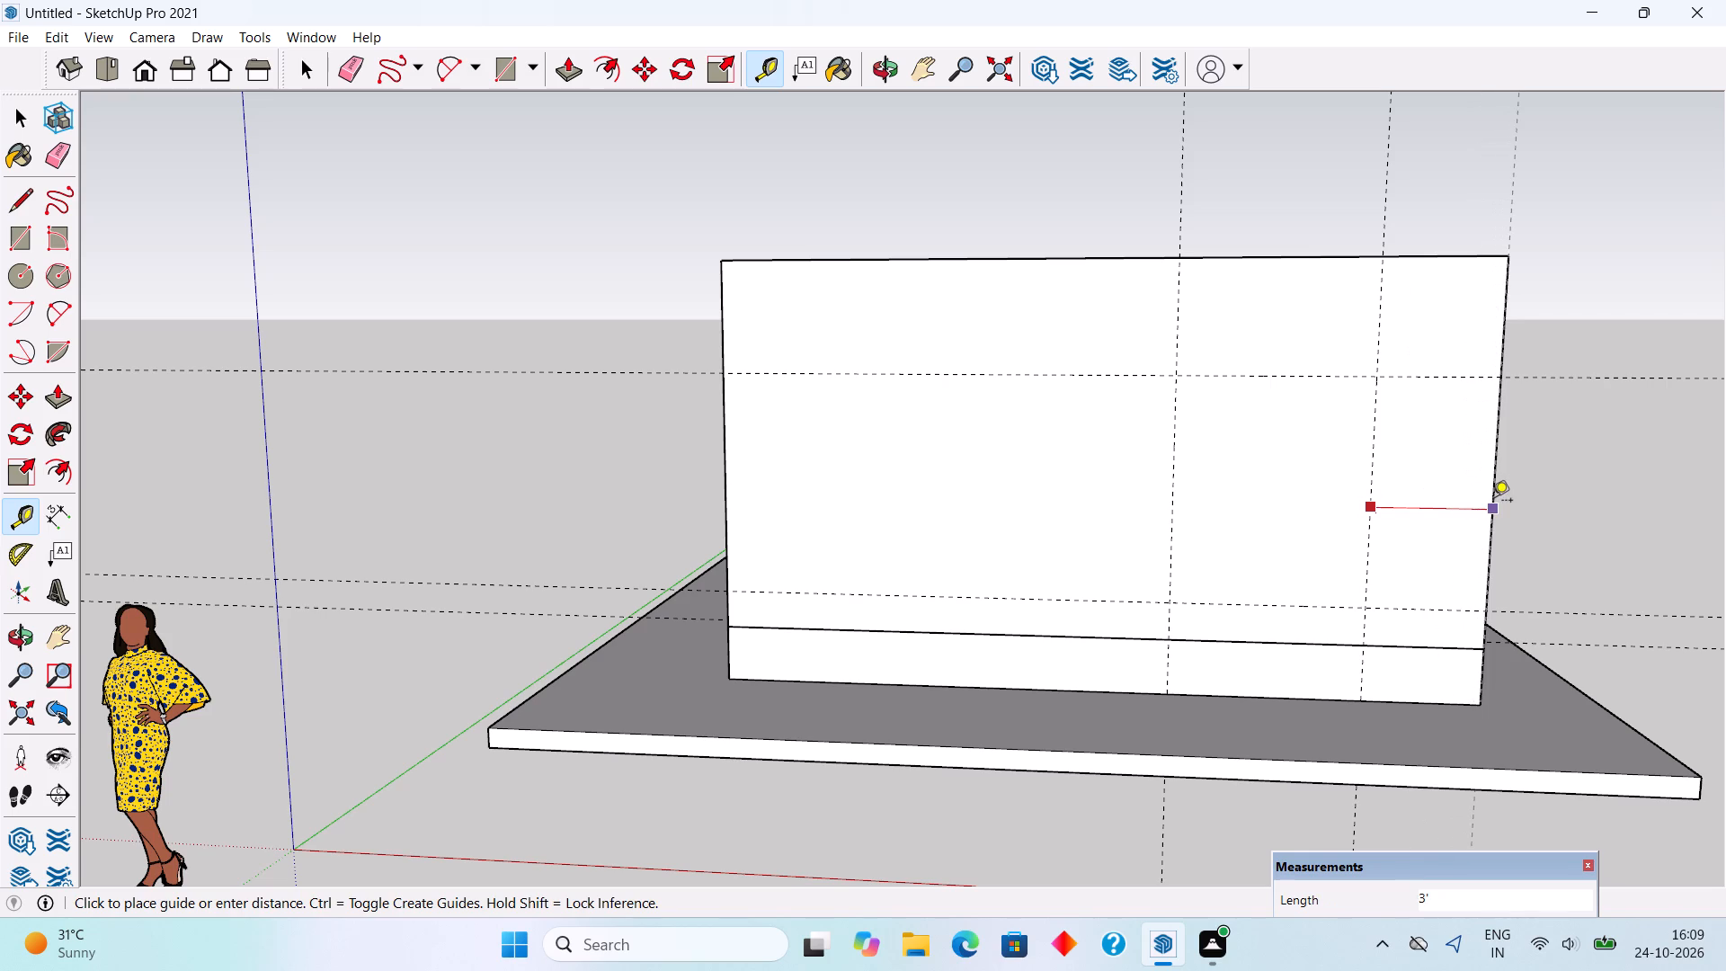
{"action": "key", "text": "t"}
{"action": "left_click", "coordinate": [1171, 538]}
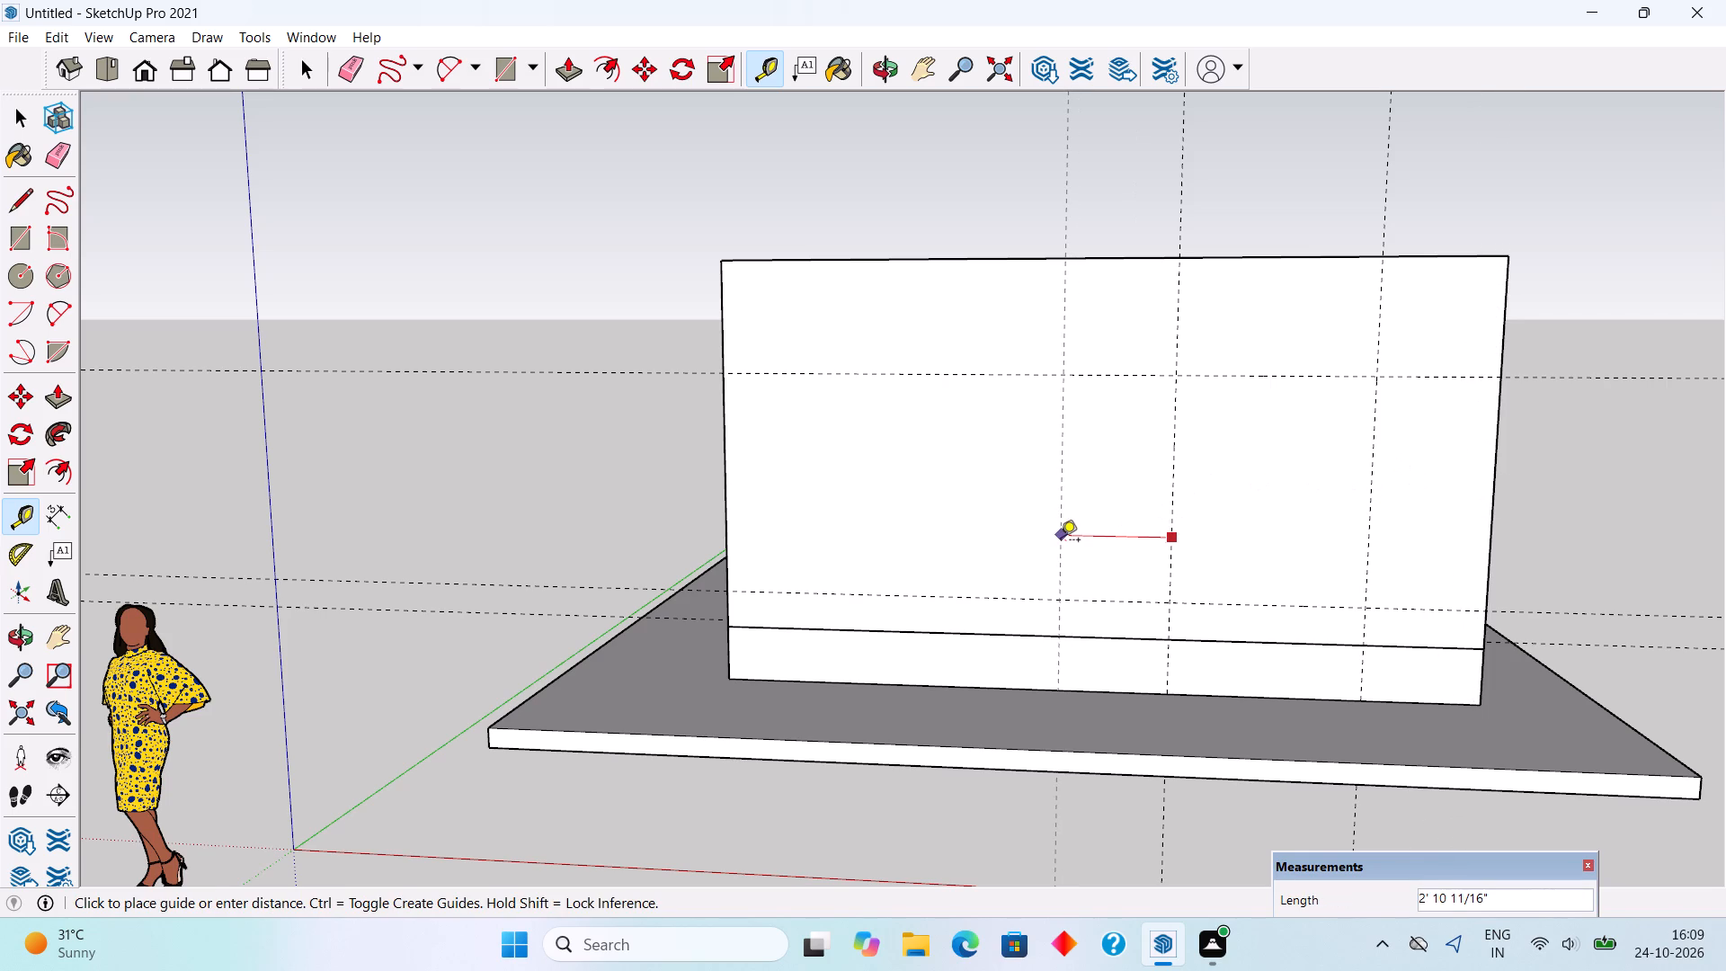
{"action": "type", "text": "2'"}
{"action": "key", "text": "Return"}
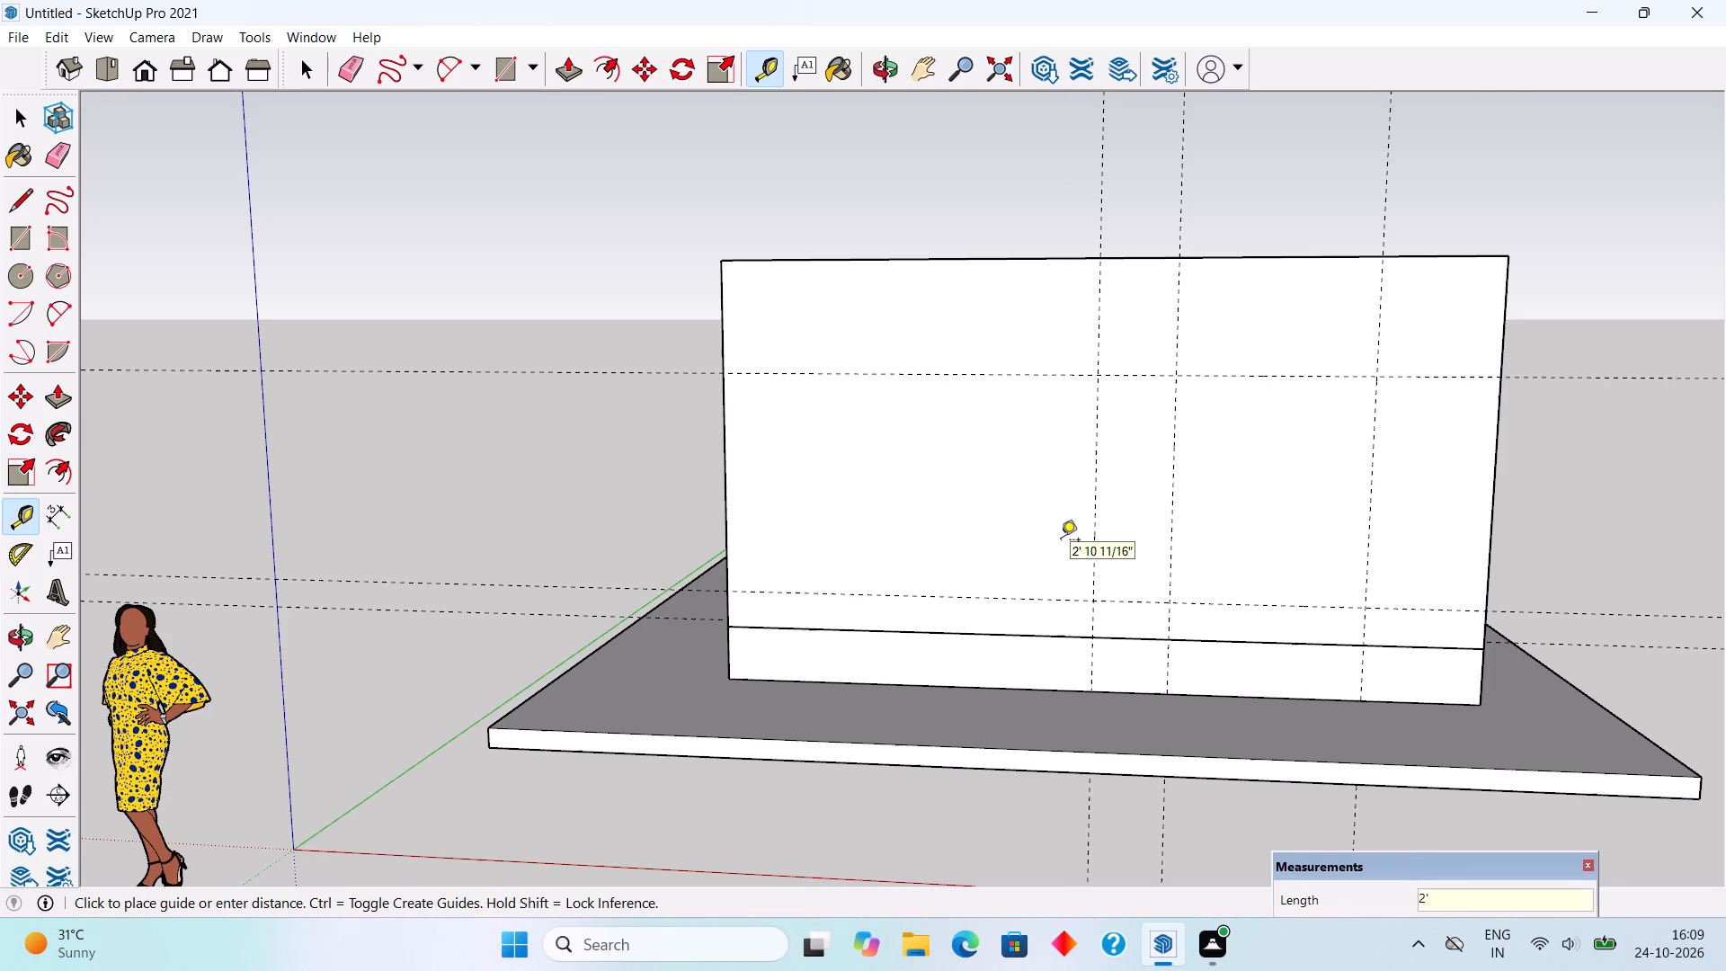
{"action": "left_click", "coordinate": [1091, 496]}
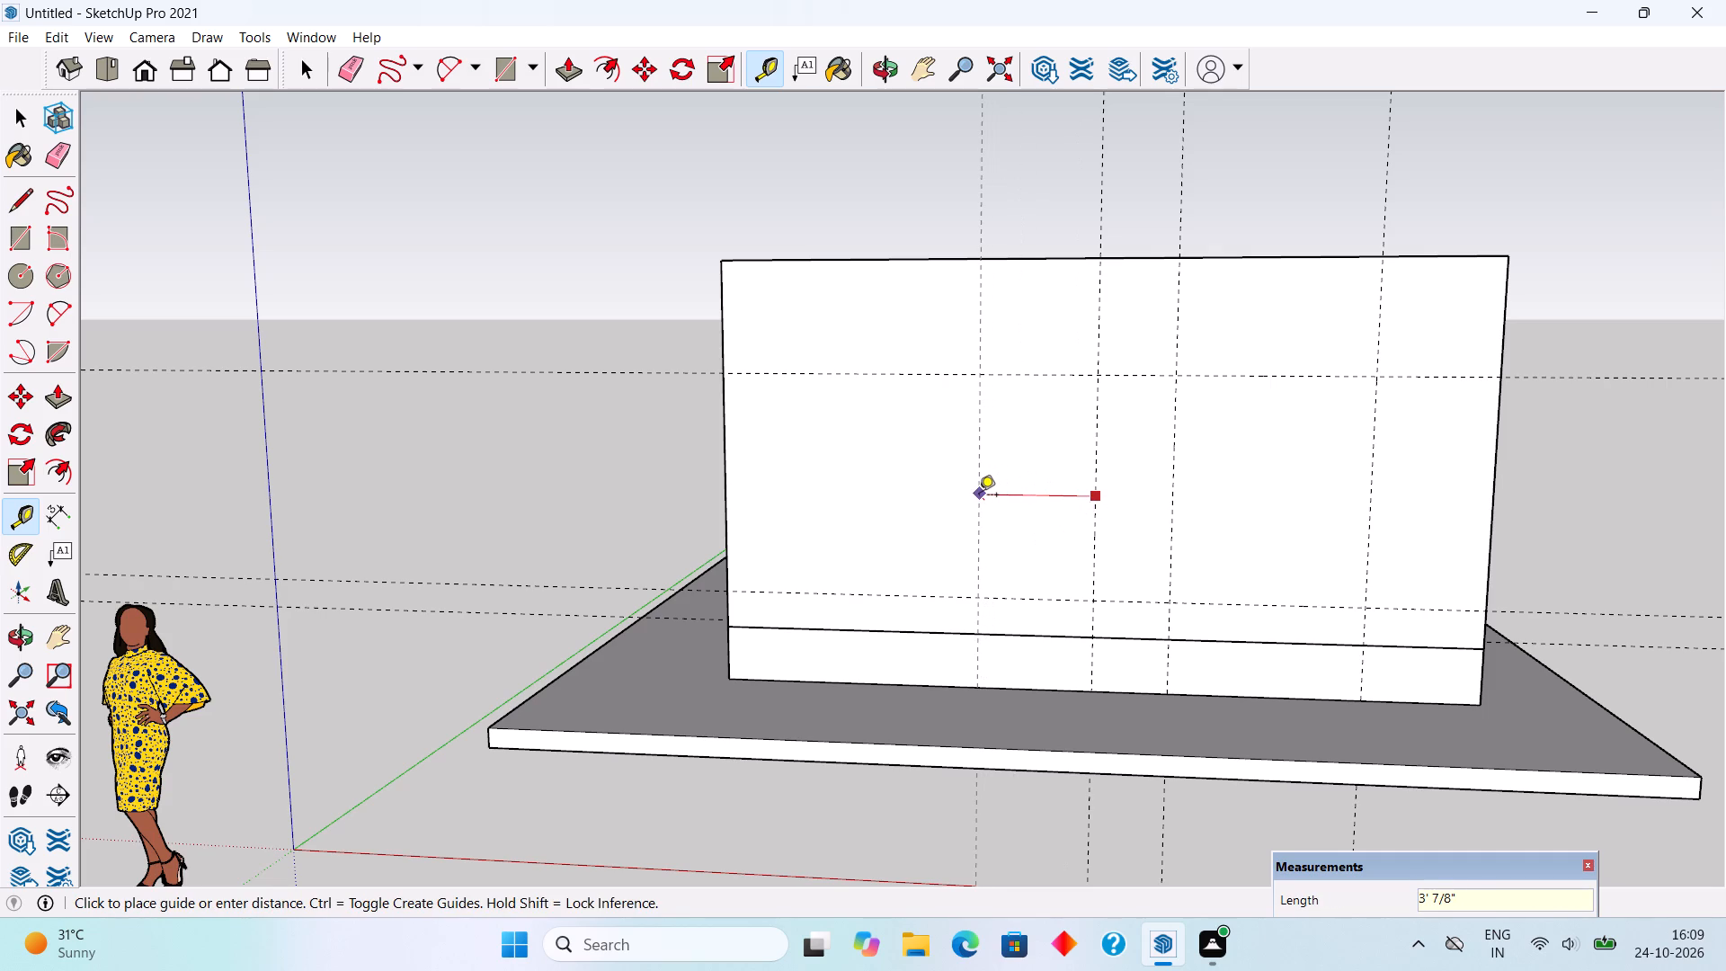
{"action": "type", "text": "3'"}
{"action": "key", "text": "Return"}
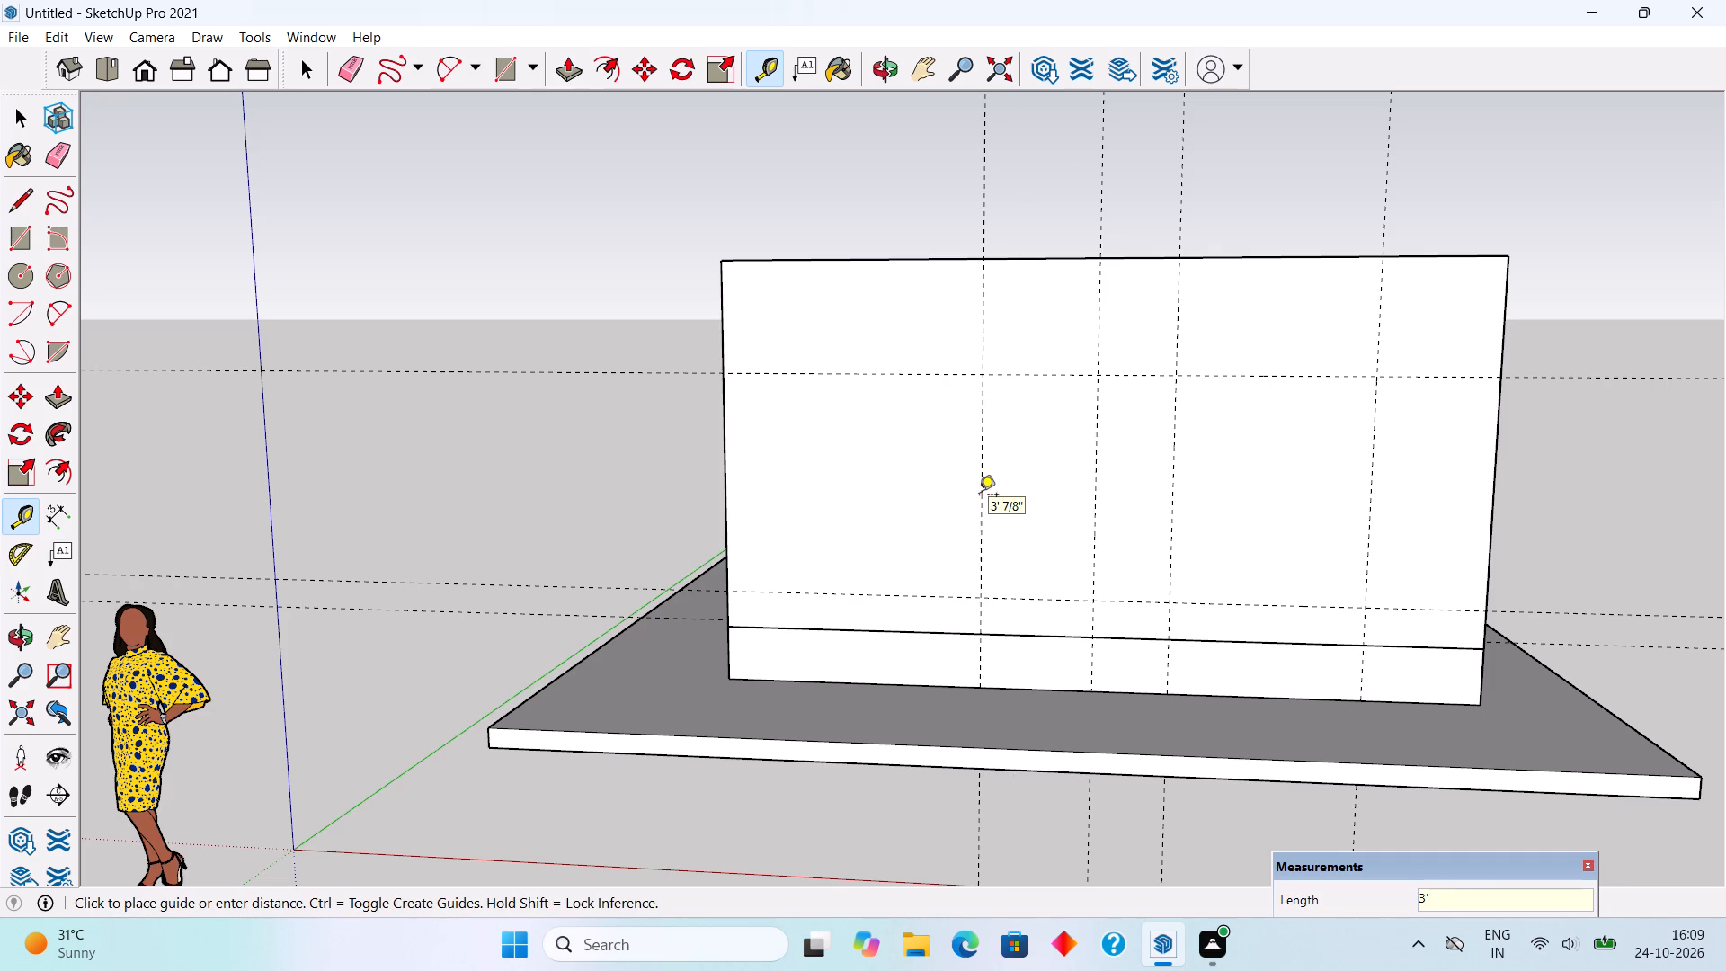
{"action": "left_click", "coordinate": [979, 501]}
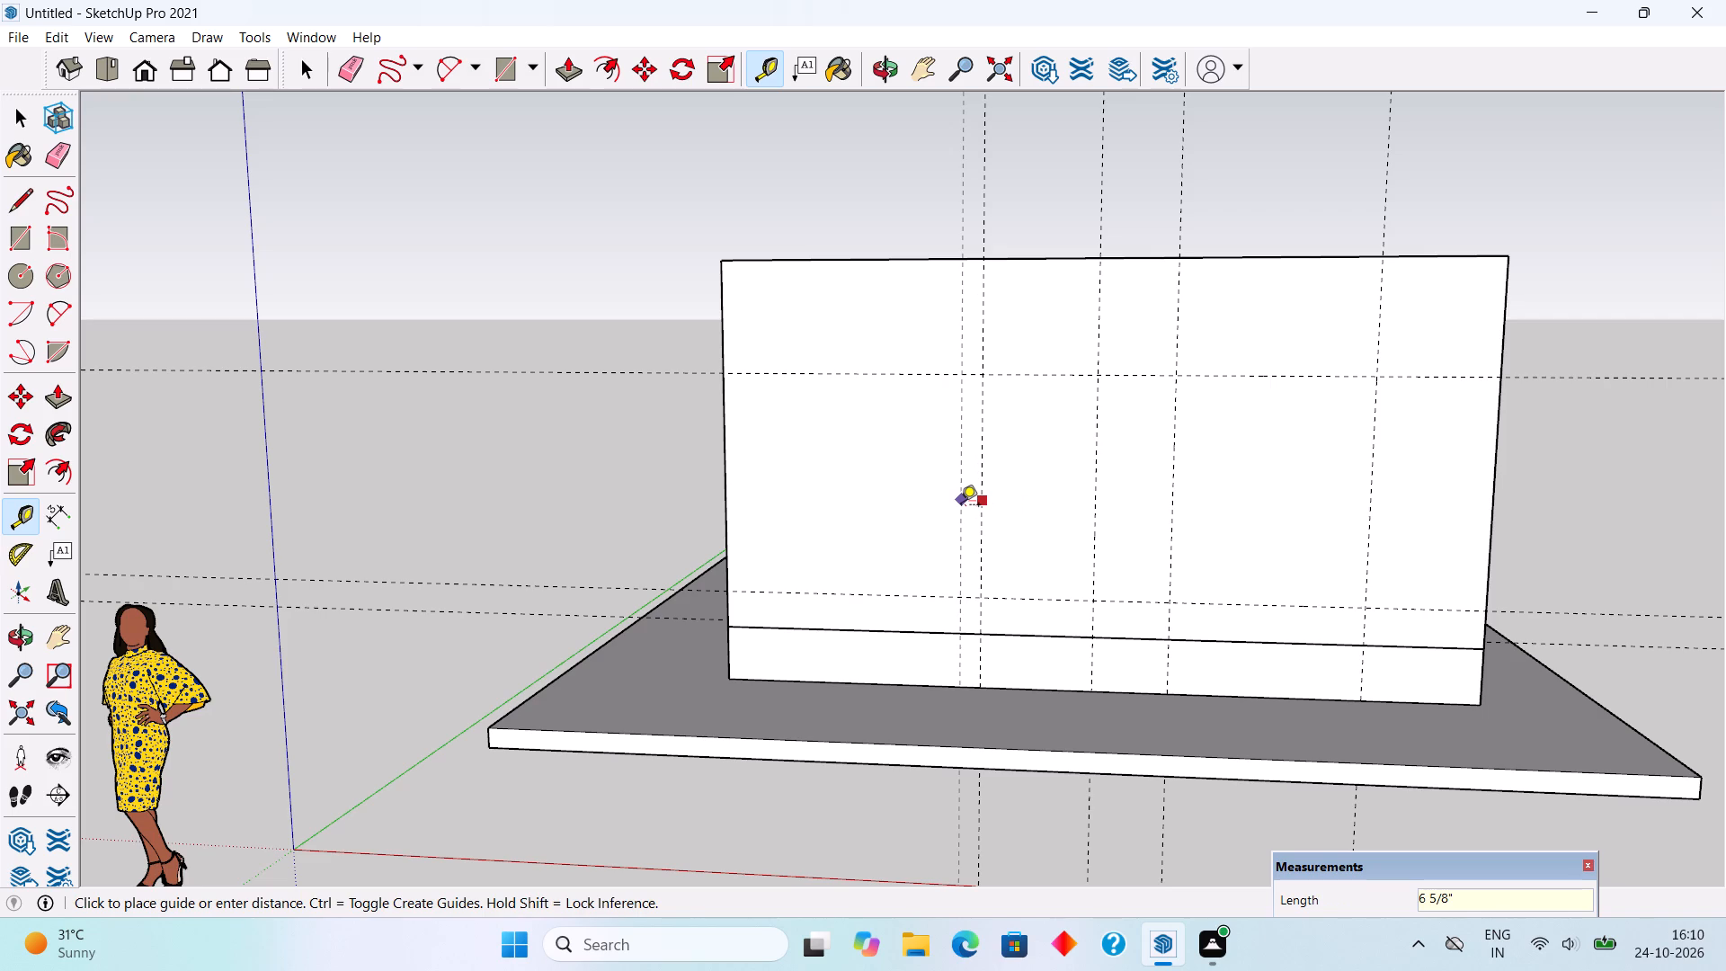
{"action": "type", "text": "6\""}
{"action": "key", "text": "Return"}
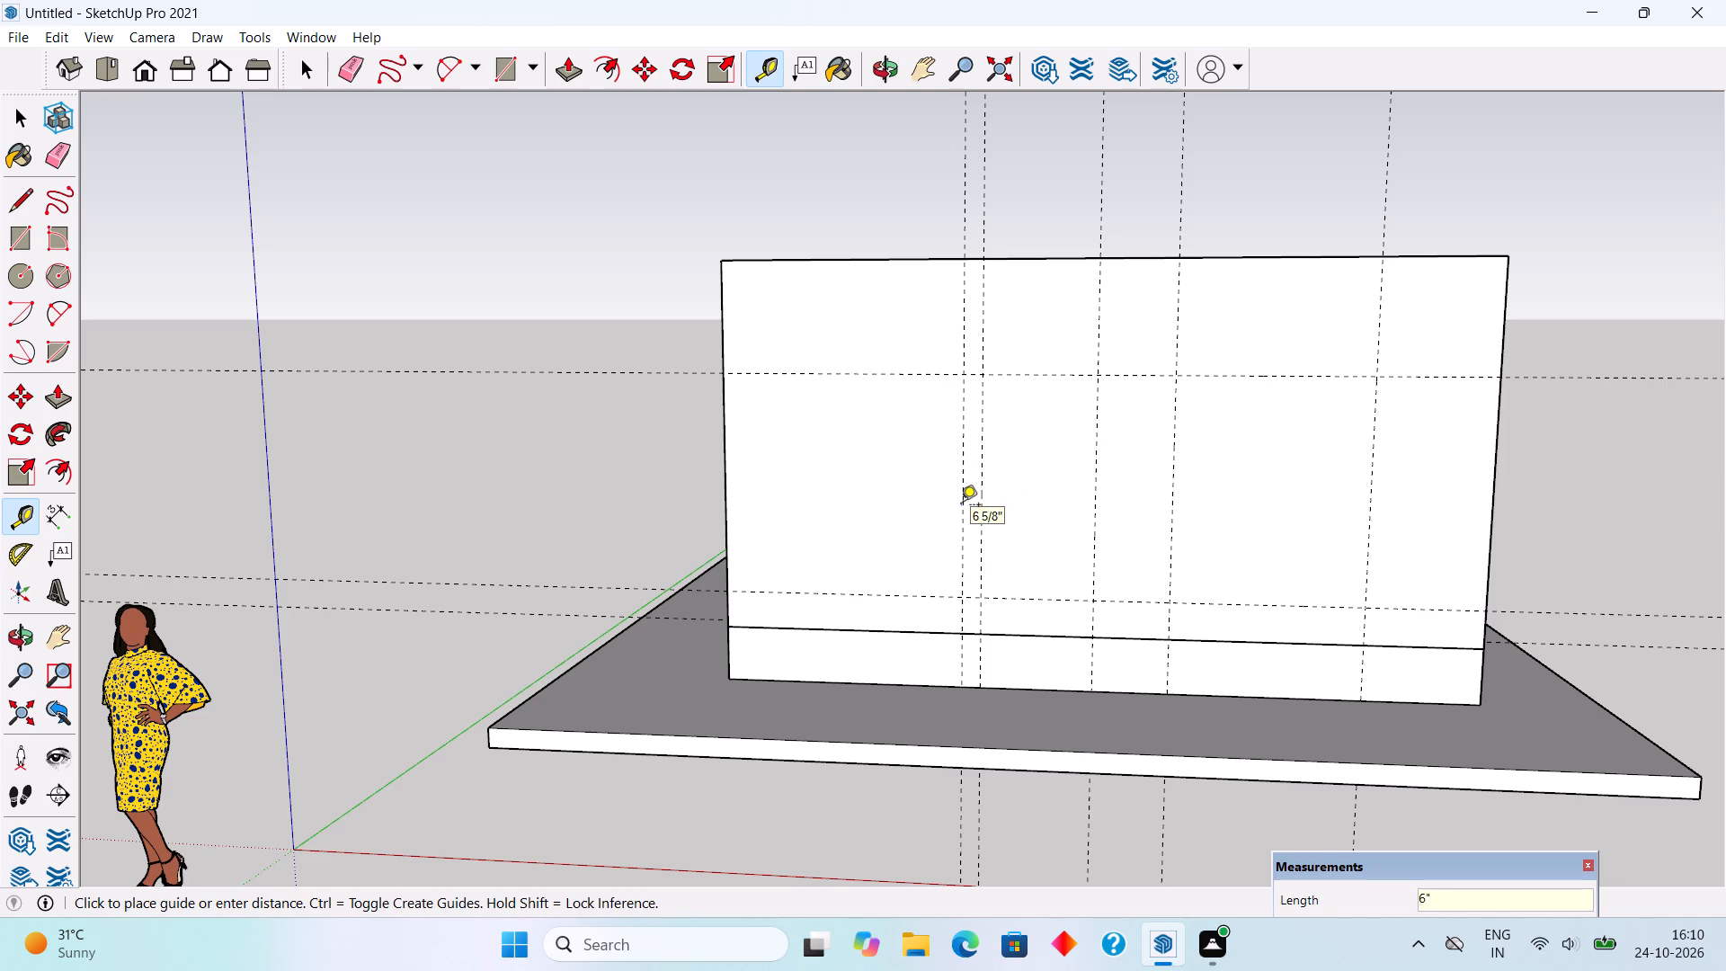
Inside the front wall group, draw a 3' 6" by 7' door rectangle and a 5' by 6' window rectangle on the guides.
{"action": "key", "text": "space"}
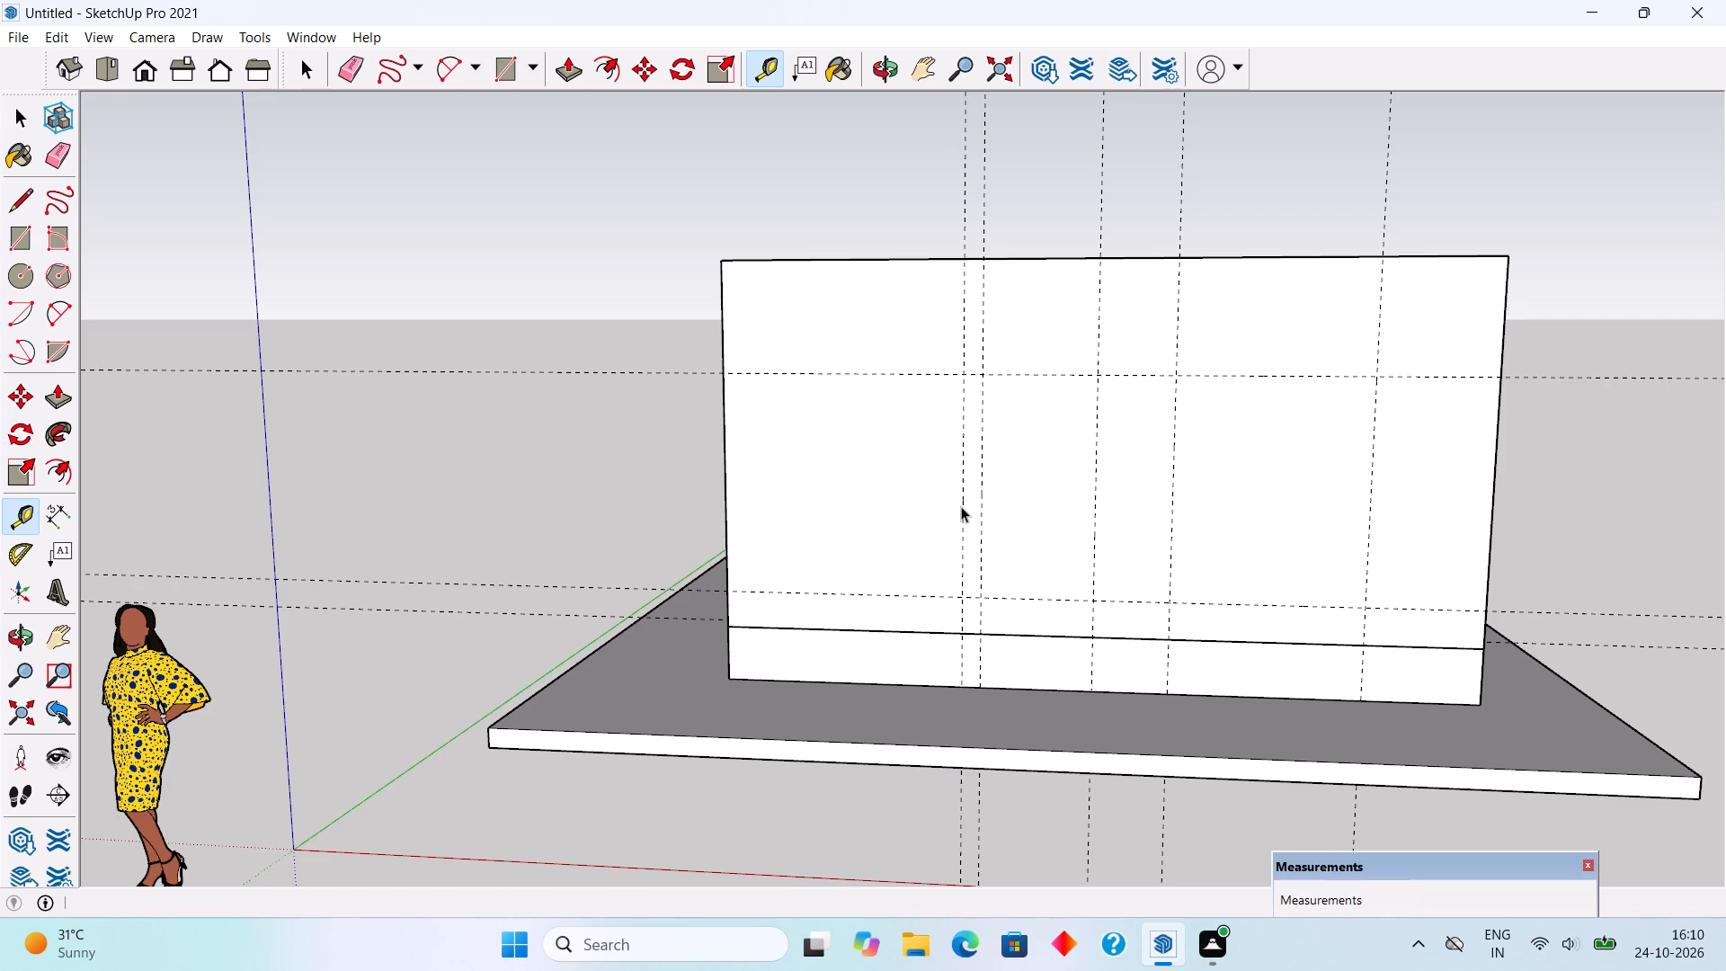
{"action": "triple_click", "coordinate": [945, 508]}
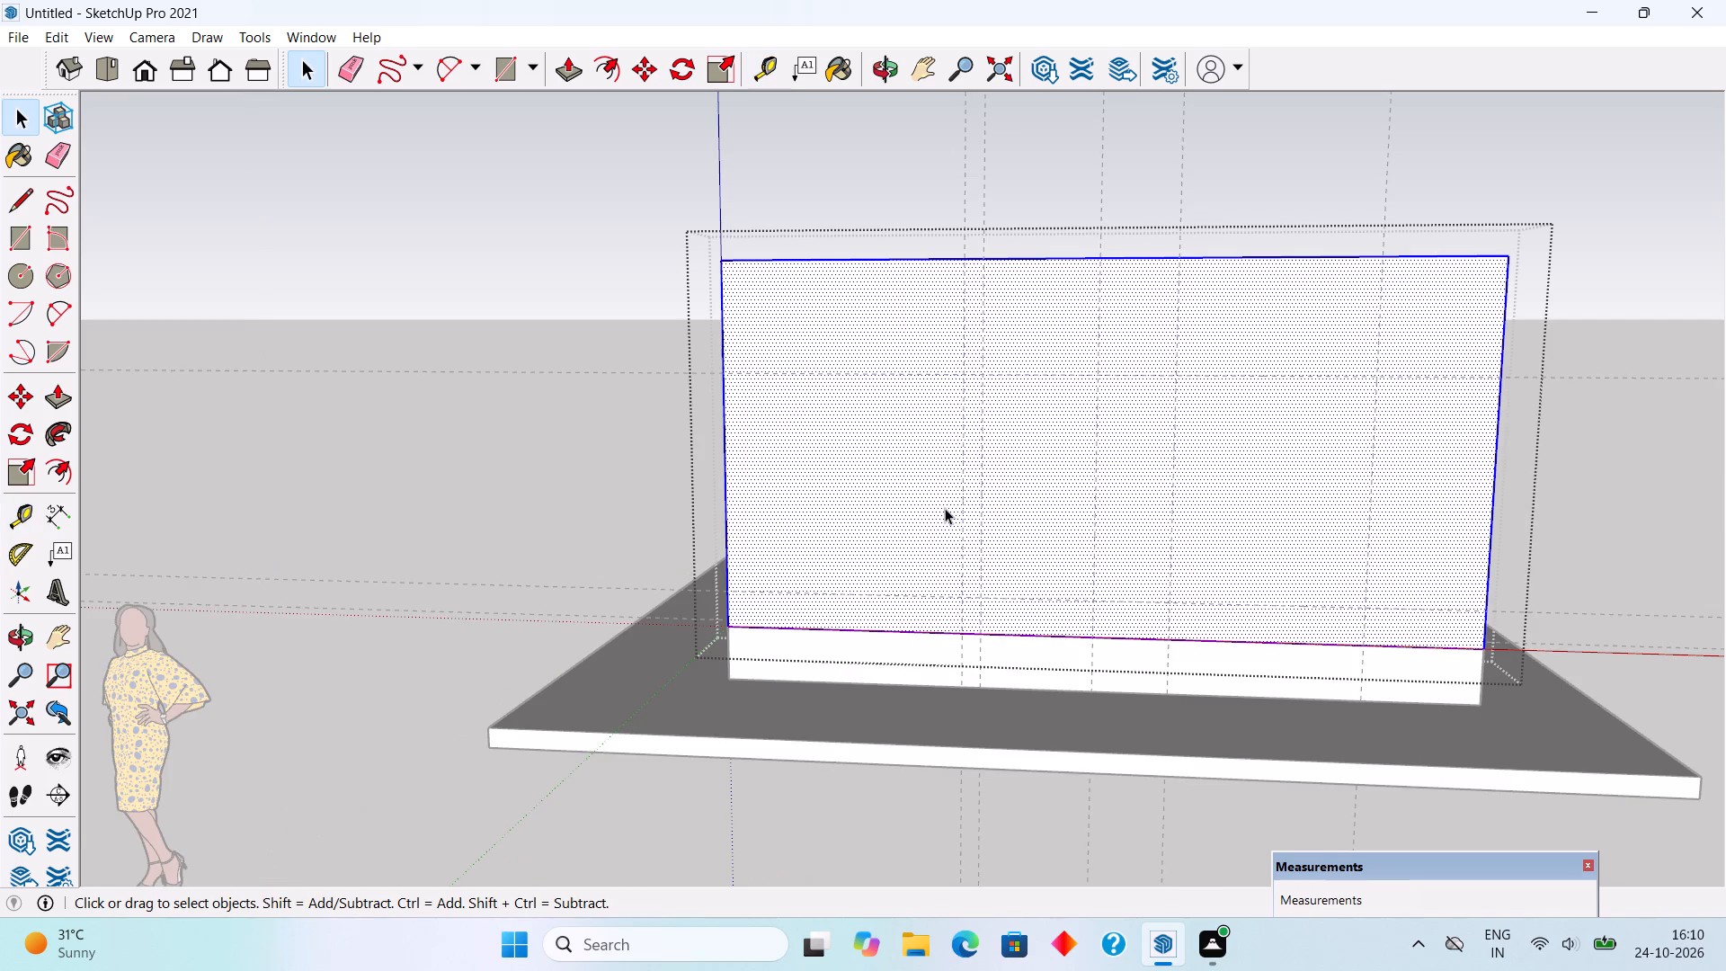
{"action": "key", "text": "r"}
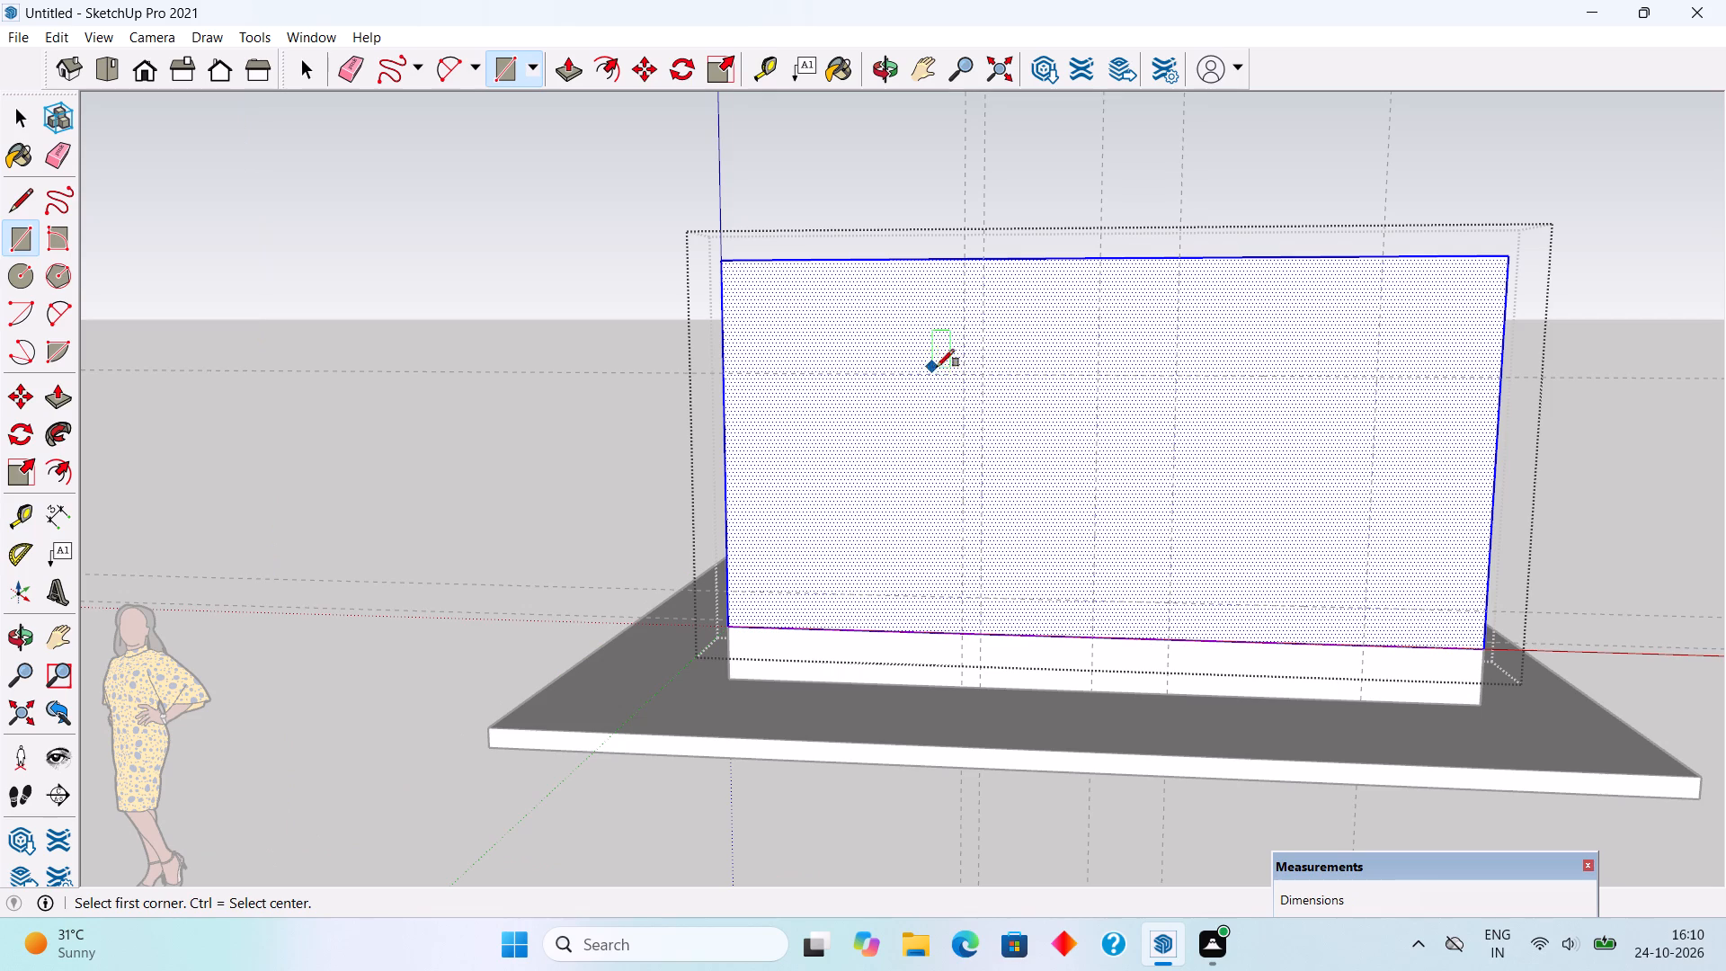
{"action": "left_click", "coordinate": [963, 378]}
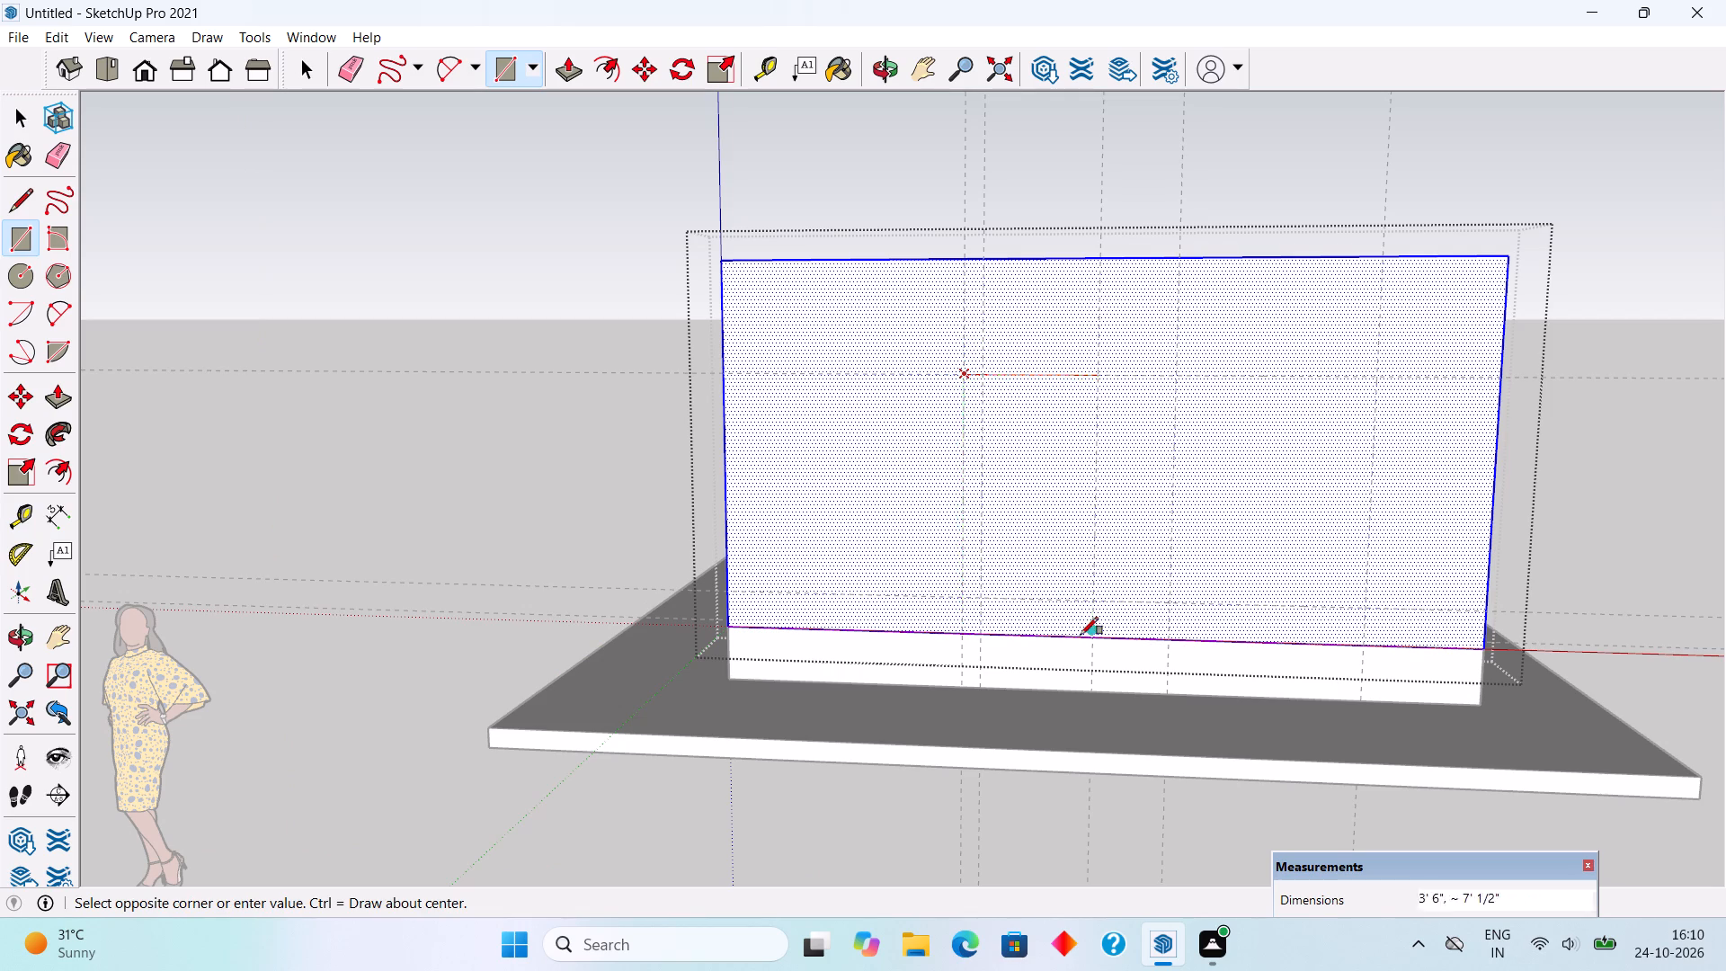
{"action": "left_click", "coordinate": [1091, 633]}
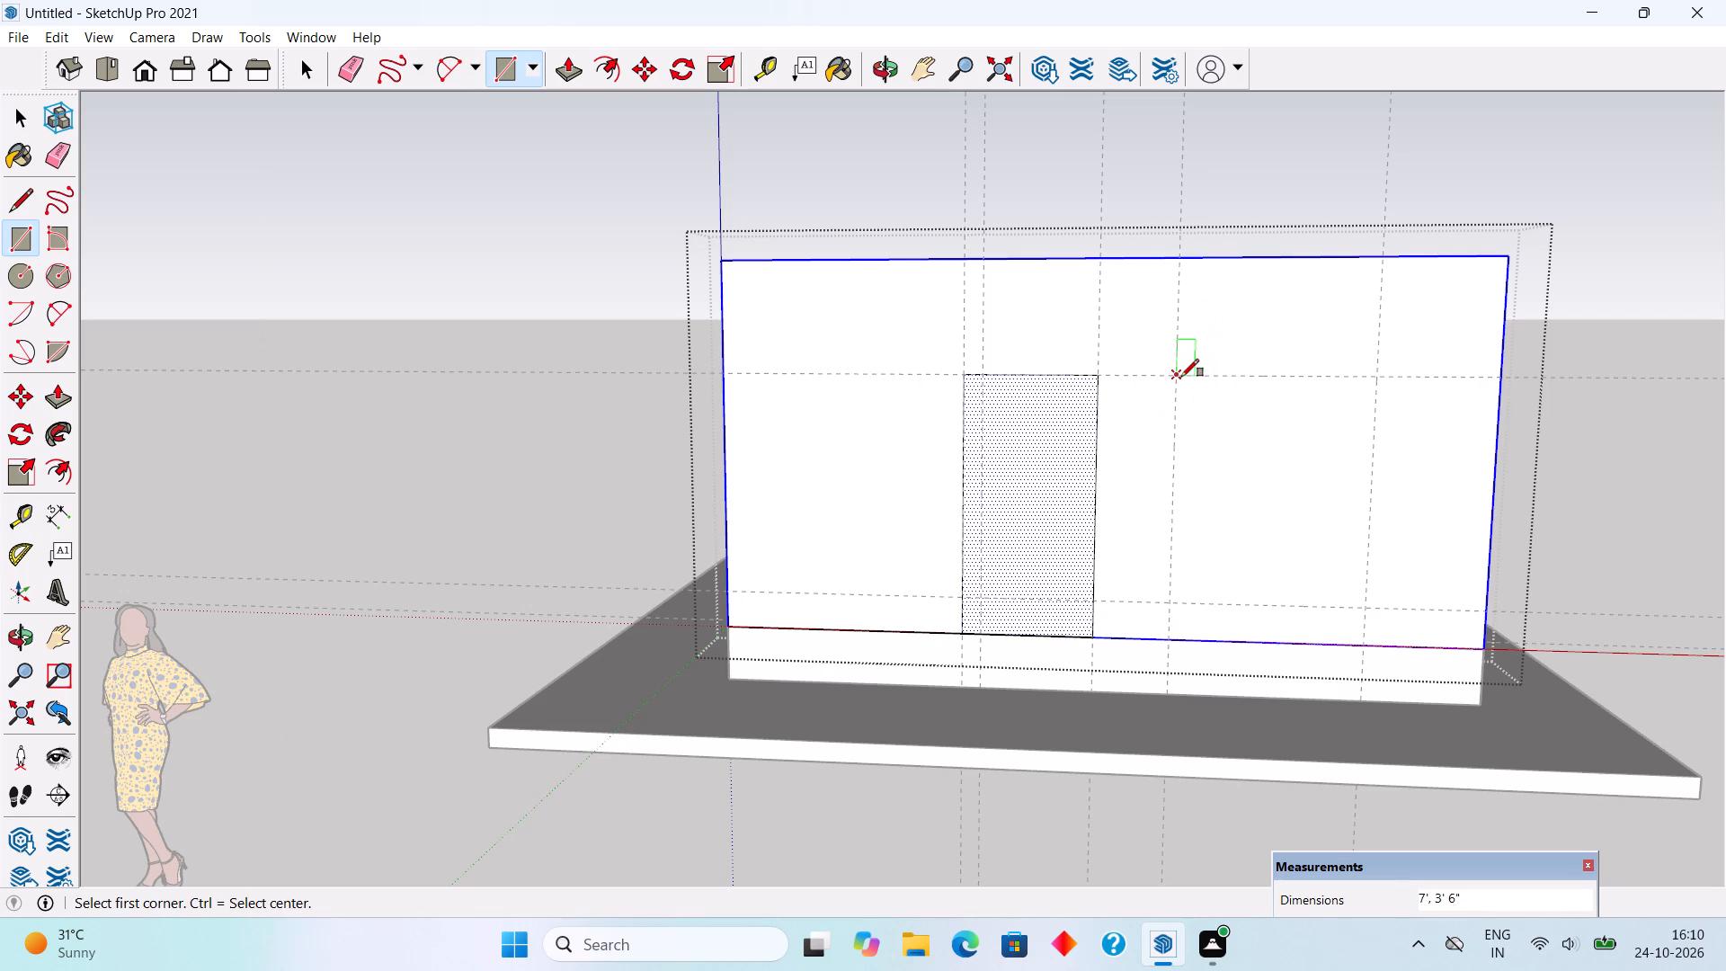
{"action": "left_click", "coordinate": [1181, 377]}
{"action": "left_click", "coordinate": [1366, 609]}
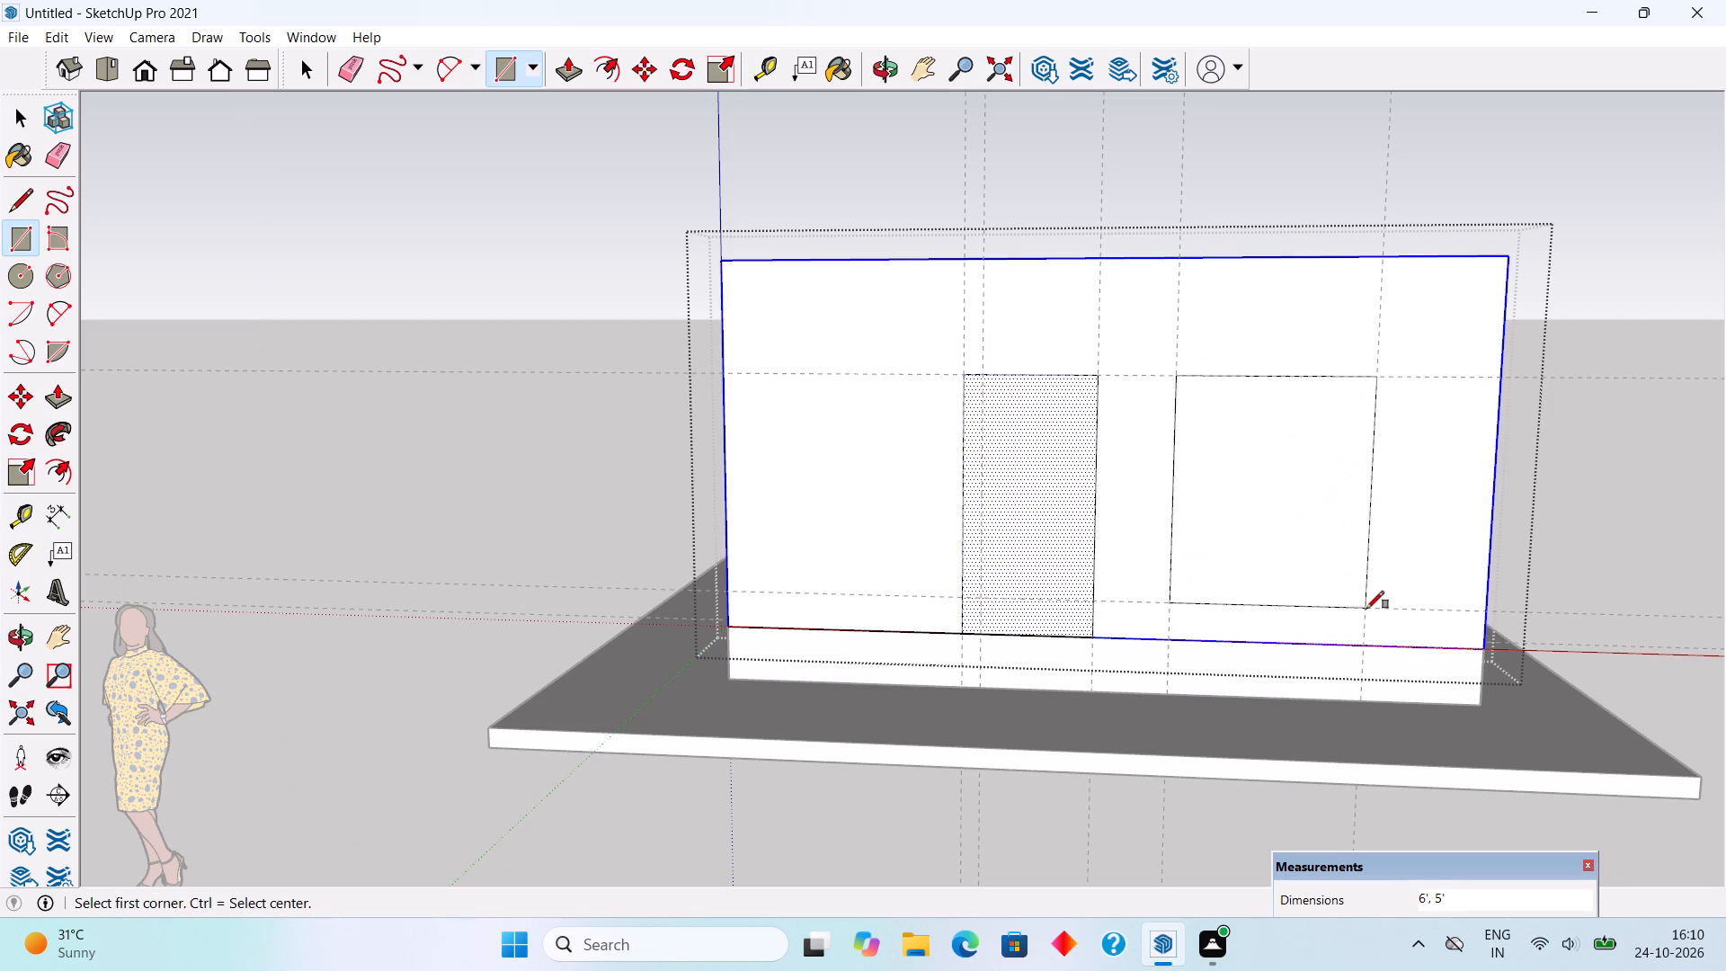
Push/Pull the door and window rectangles 9" back through the front wall to cut the openings, and leave the group.
{"action": "key", "text": "p"}
{"action": "scroll", "coordinate": [1312, 685], "scroll_direction": "up", "scroll_amount": 1}
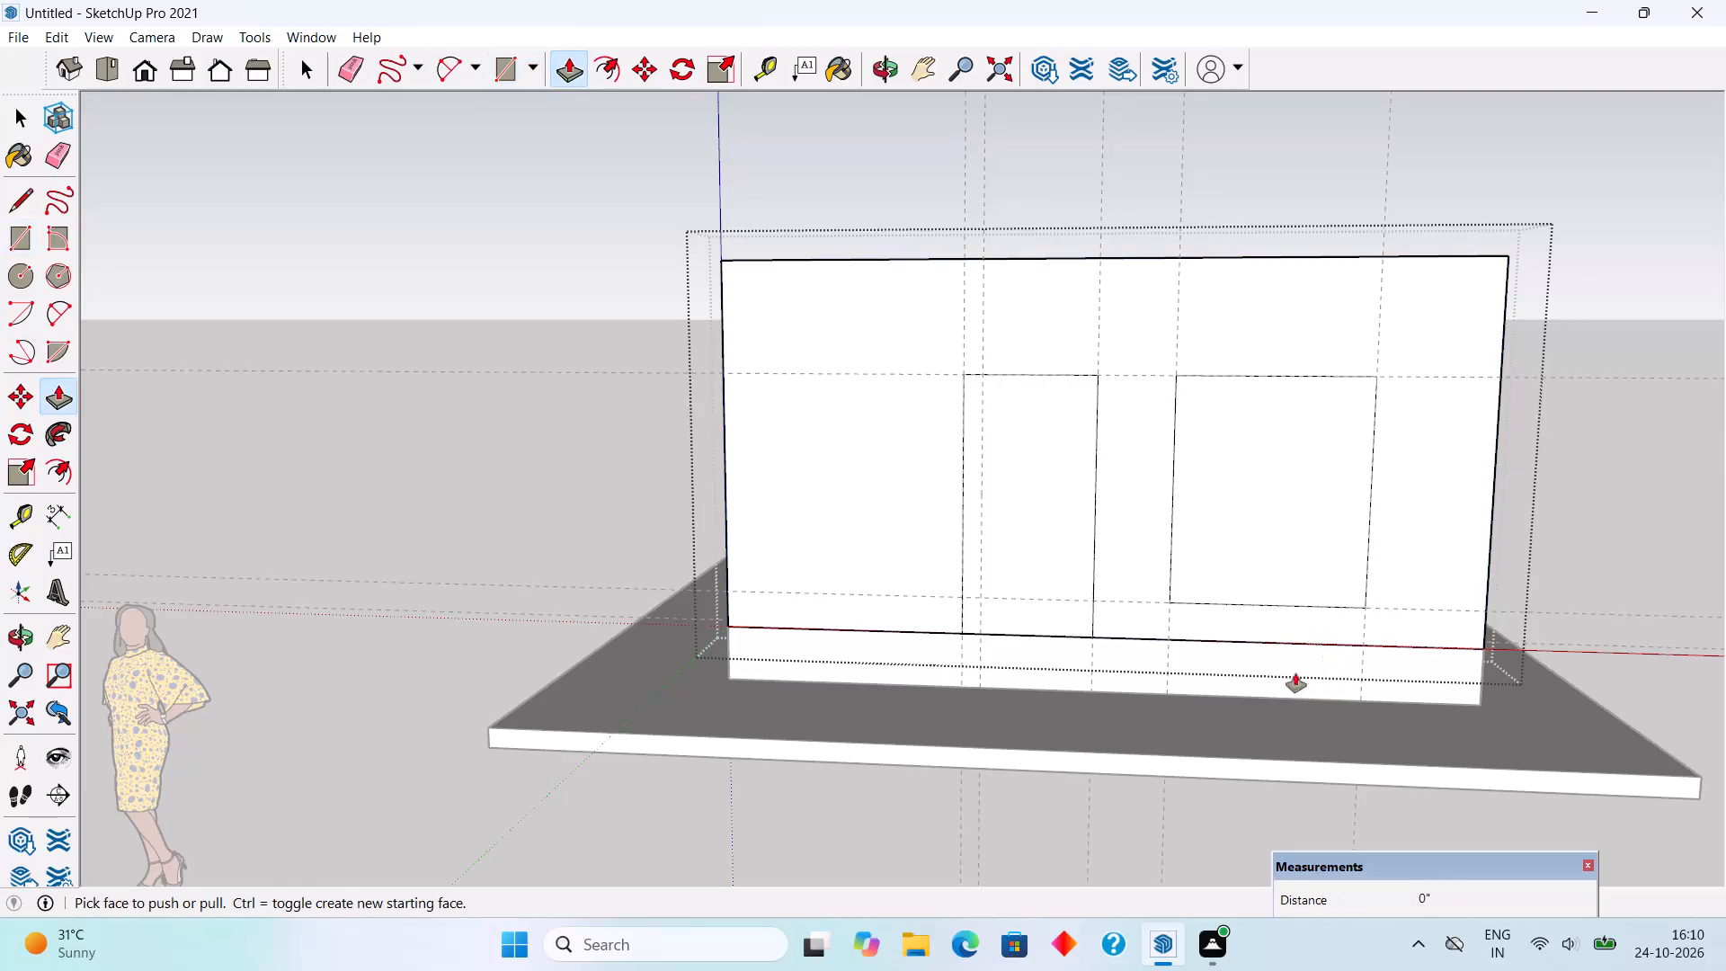
{"action": "left_click_drag", "start_coordinate": [1010, 595], "coordinate": [995, 489]}
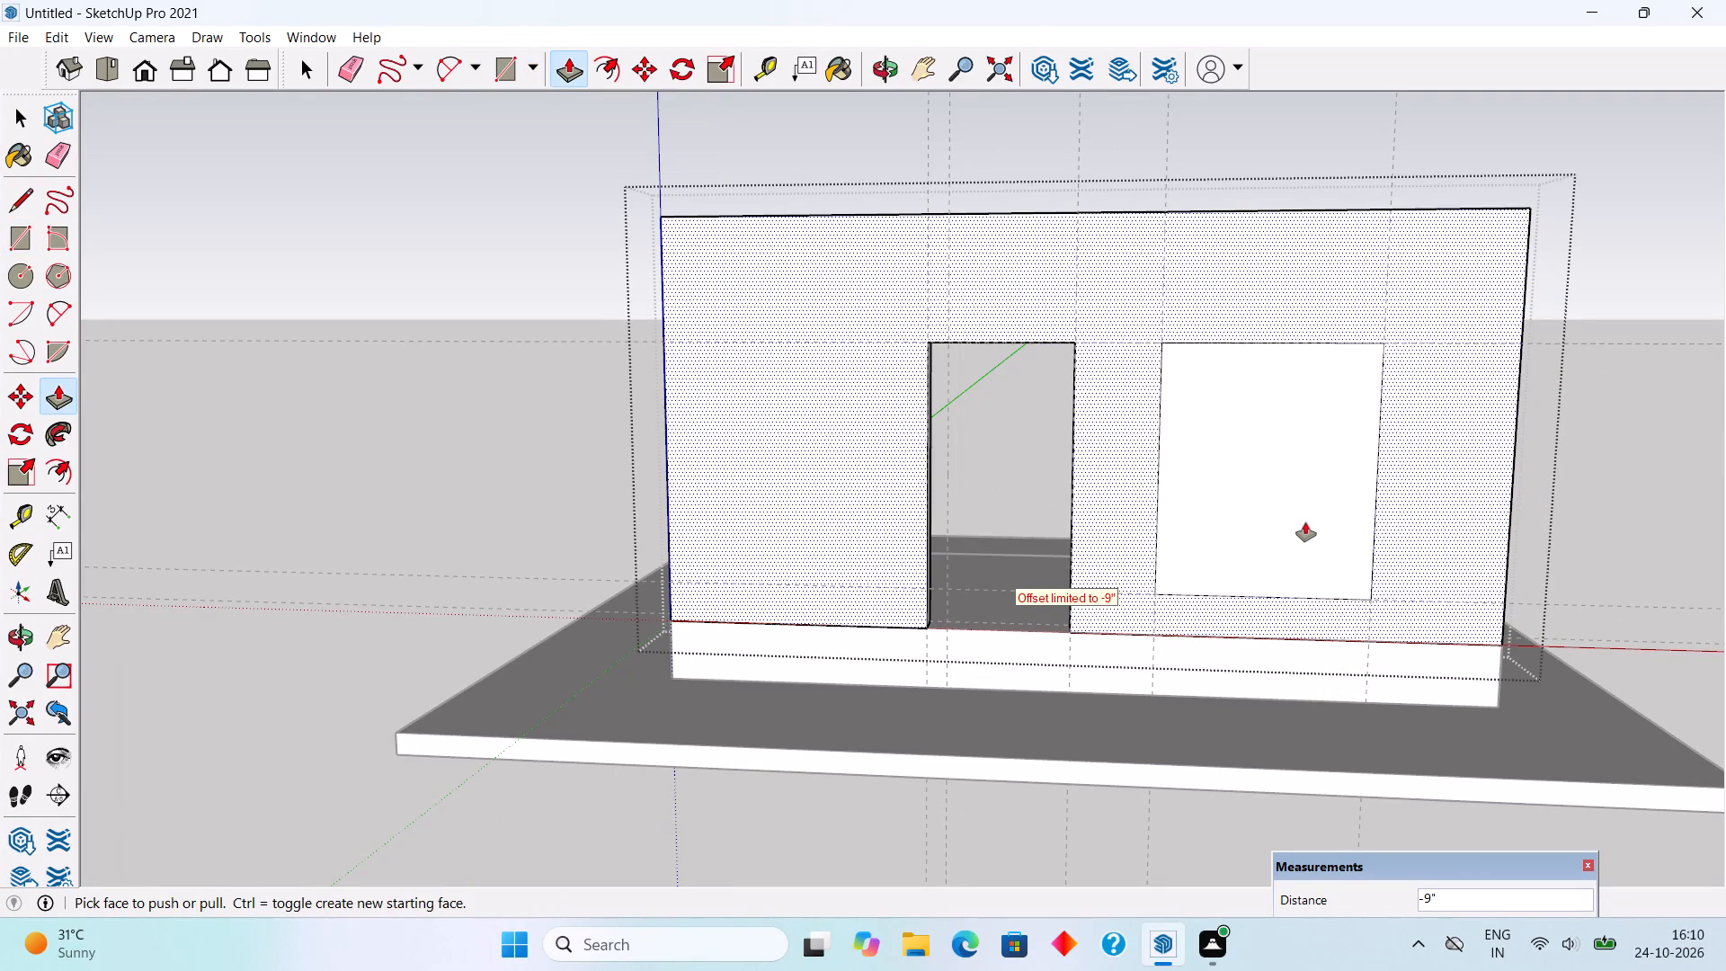
{"action": "double_click", "coordinate": [1305, 522]}
{"action": "key", "text": "space"}
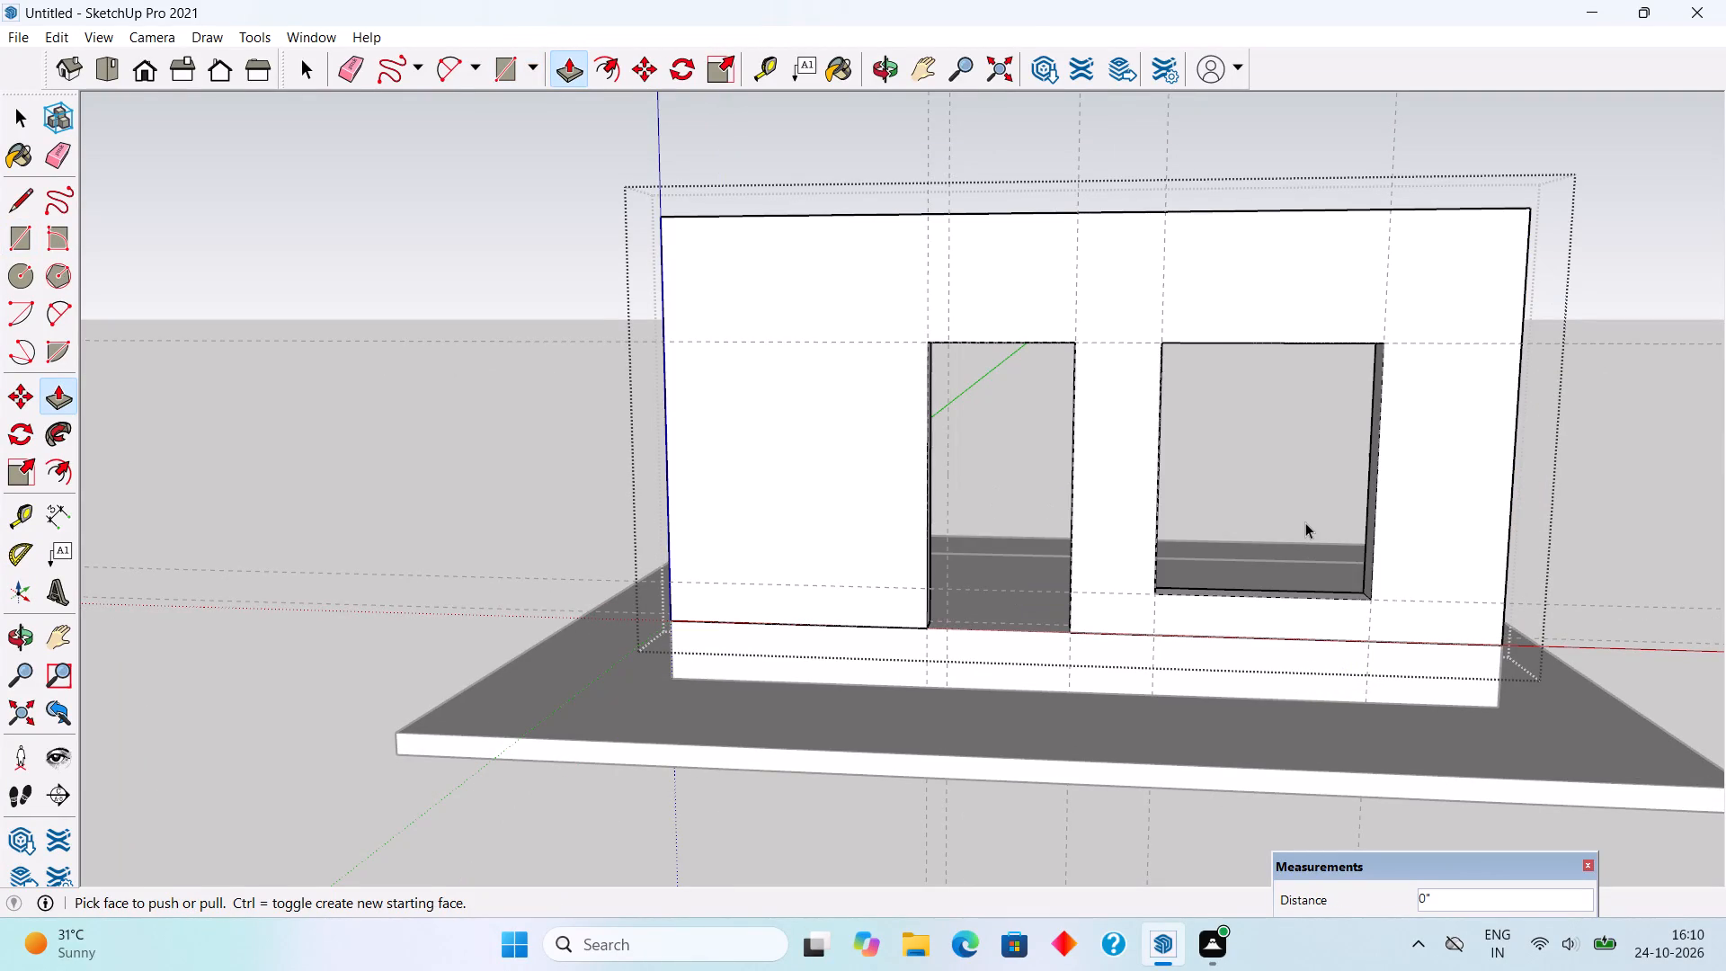
{"action": "left_click", "coordinate": [1600, 528]}
Draw a 5' by 6' rectangle filling the window opening, outside the wall group.
{"action": "middle_click_drag", "start_coordinate": [645, 580], "coordinate": [724, 577]}
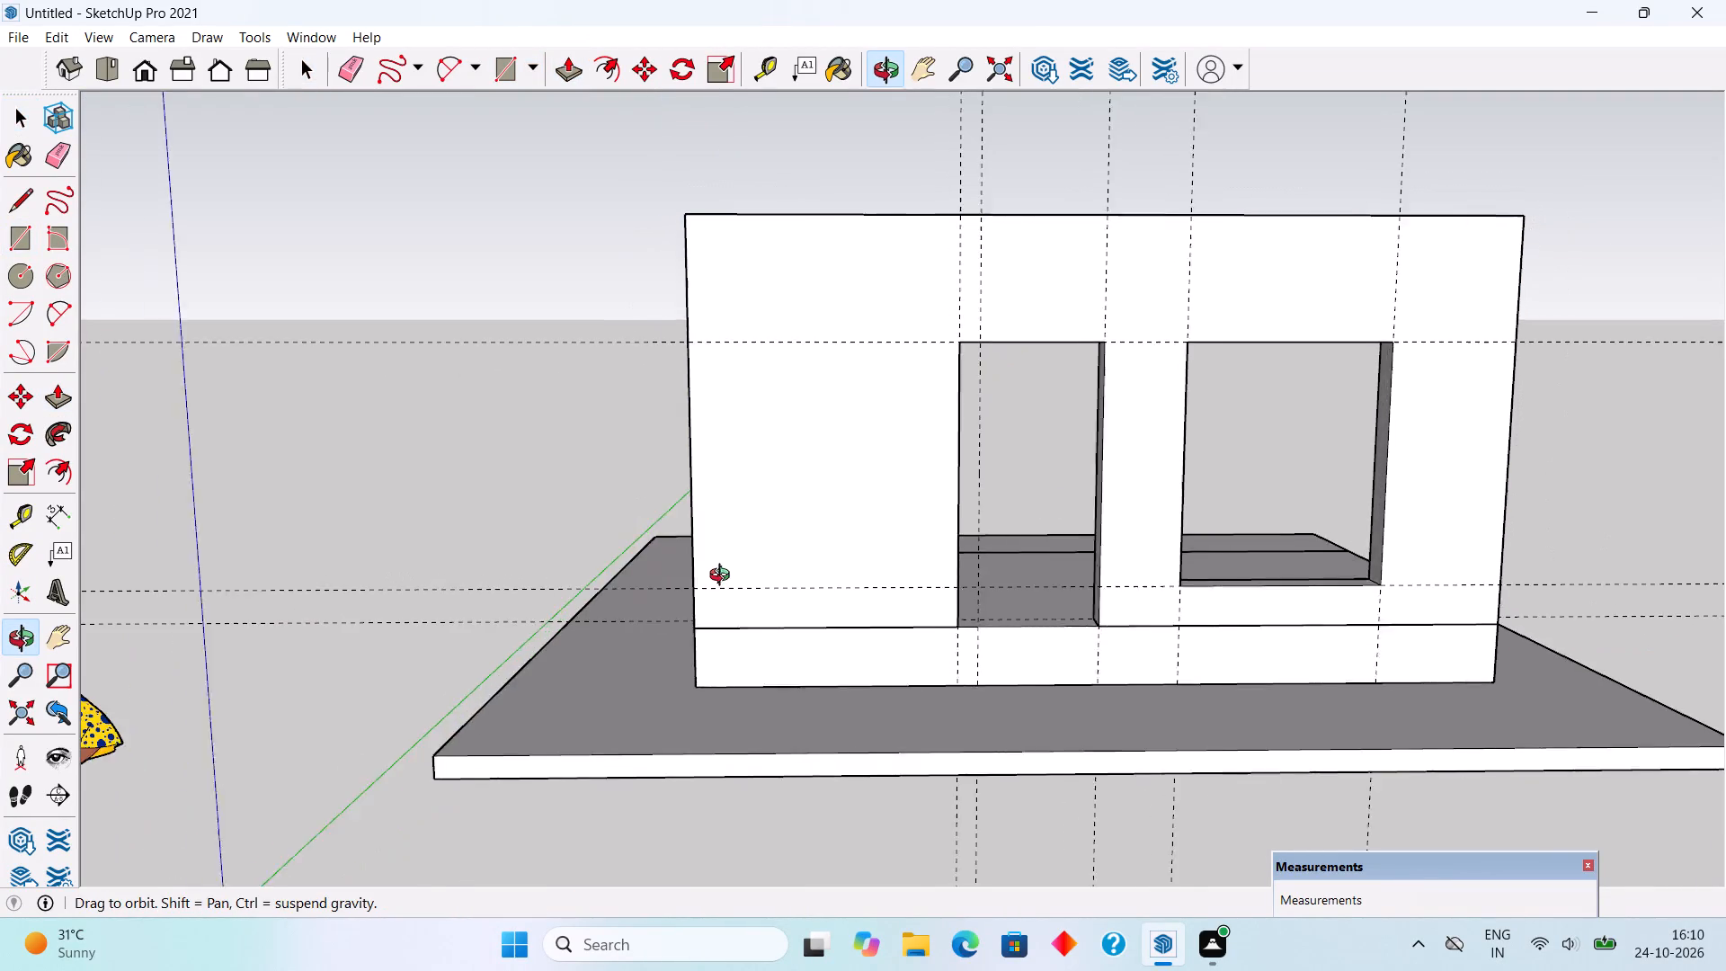
{"action": "middle_click_drag", "start_coordinate": [724, 577], "coordinate": [733, 560]}
{"action": "scroll", "coordinate": [733, 560], "scroll_direction": "up", "scroll_amount": 1}
{"action": "scroll", "coordinate": [1594, 212], "scroll_direction": "up", "scroll_amount": 2}
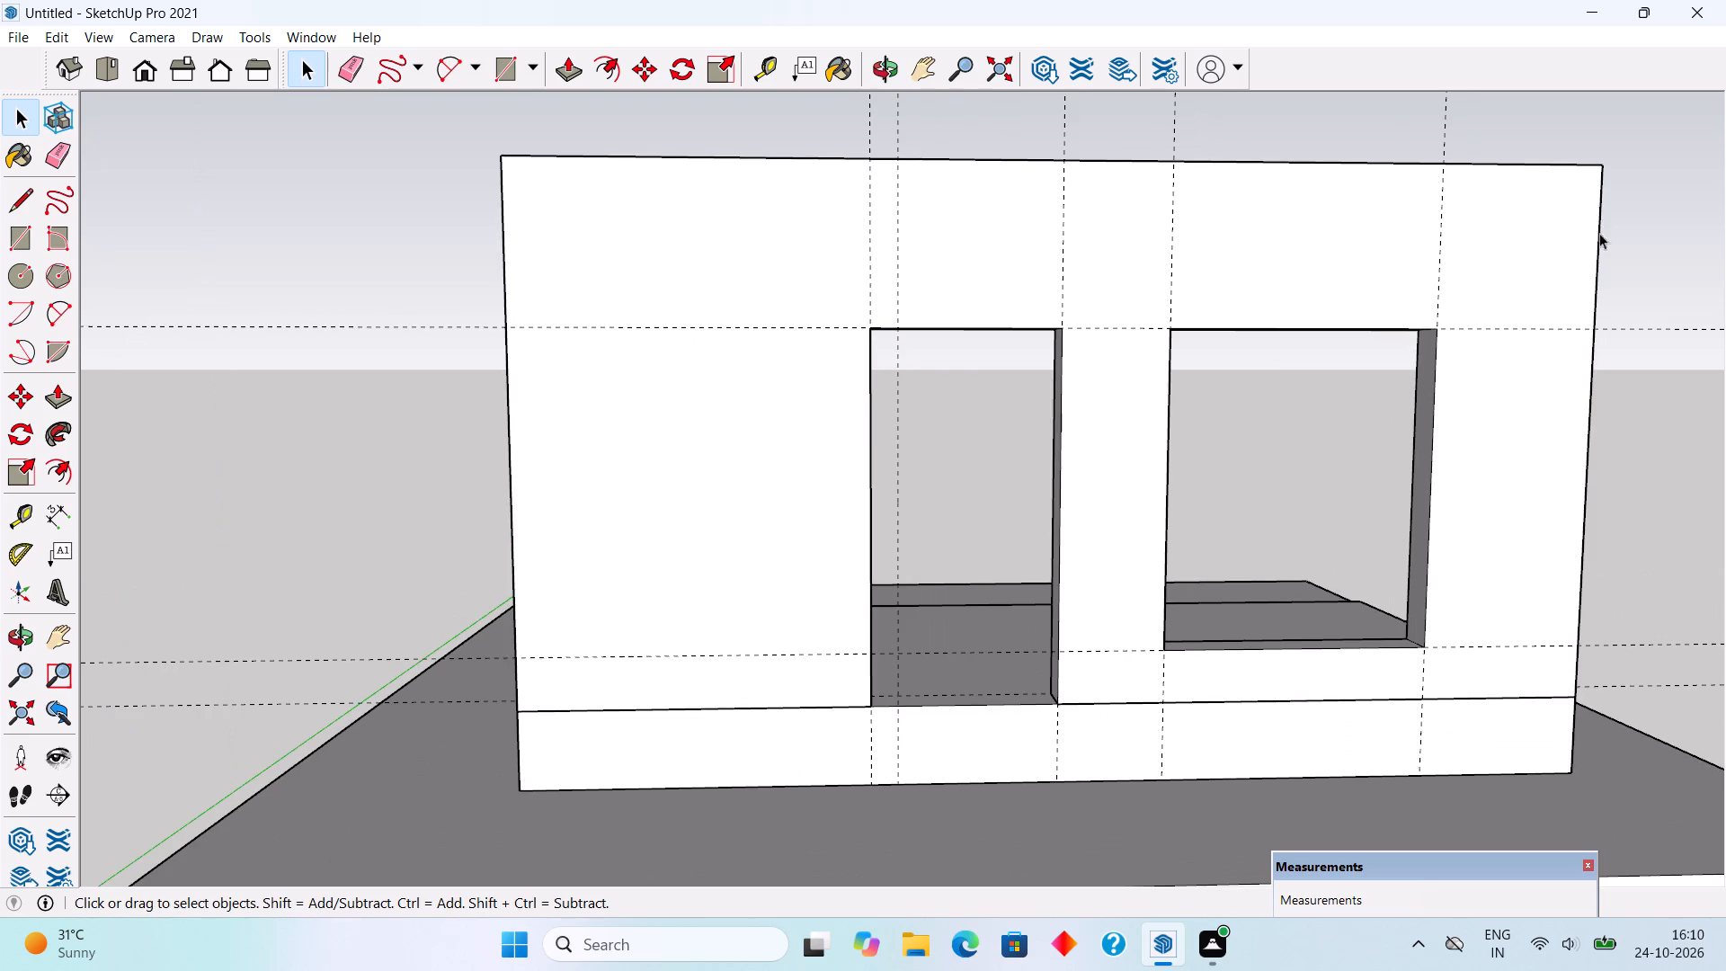
{"action": "middle_click_drag", "start_coordinate": [1592, 268], "coordinate": [1510, 289]}
{"action": "middle_click_drag", "start_coordinate": [1485, 454], "coordinate": [1512, 427]}
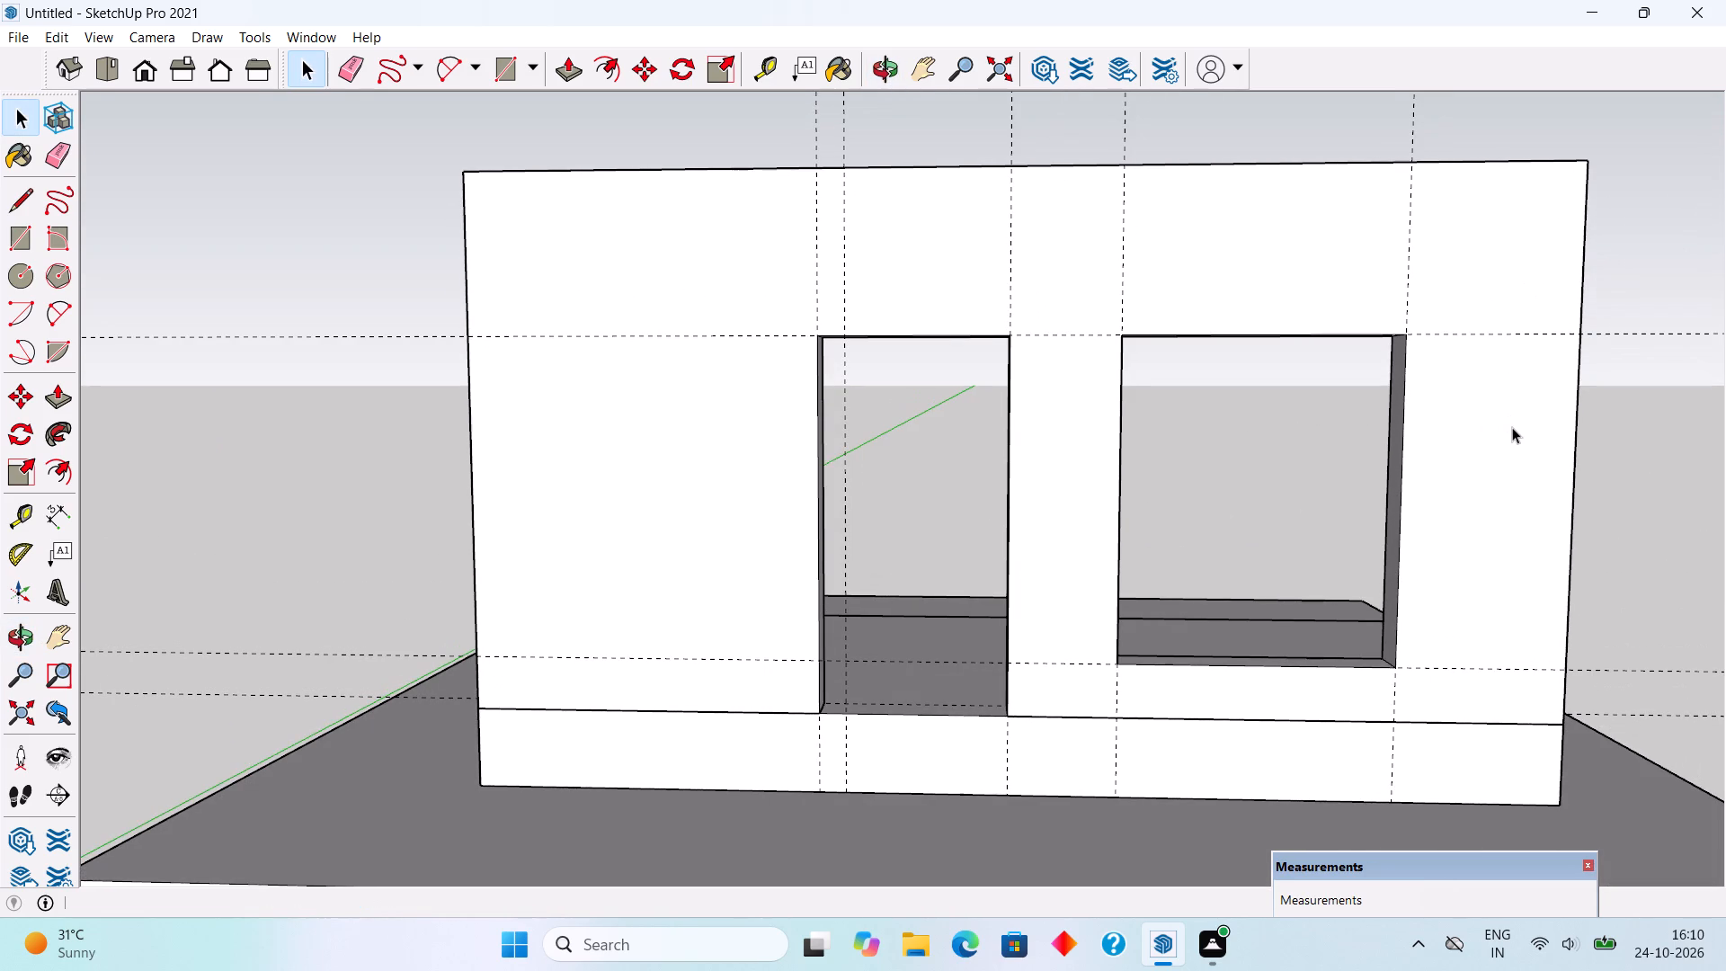
{"action": "key", "text": "r"}
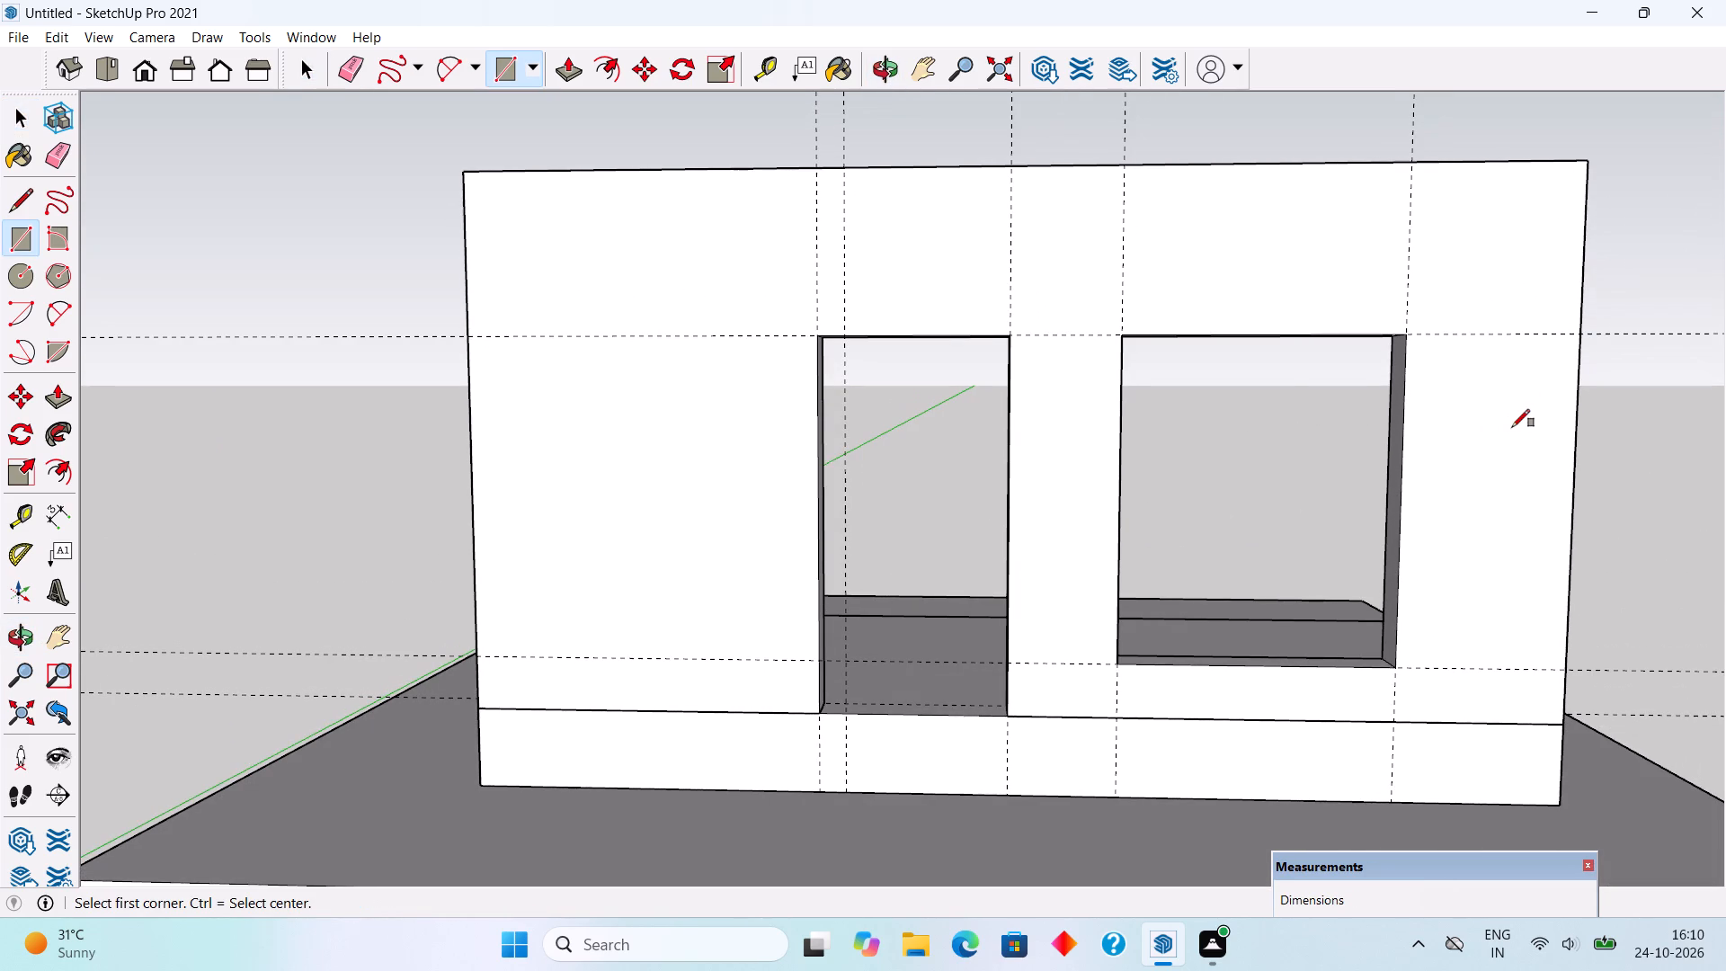
{"action": "left_click", "coordinate": [1125, 339]}
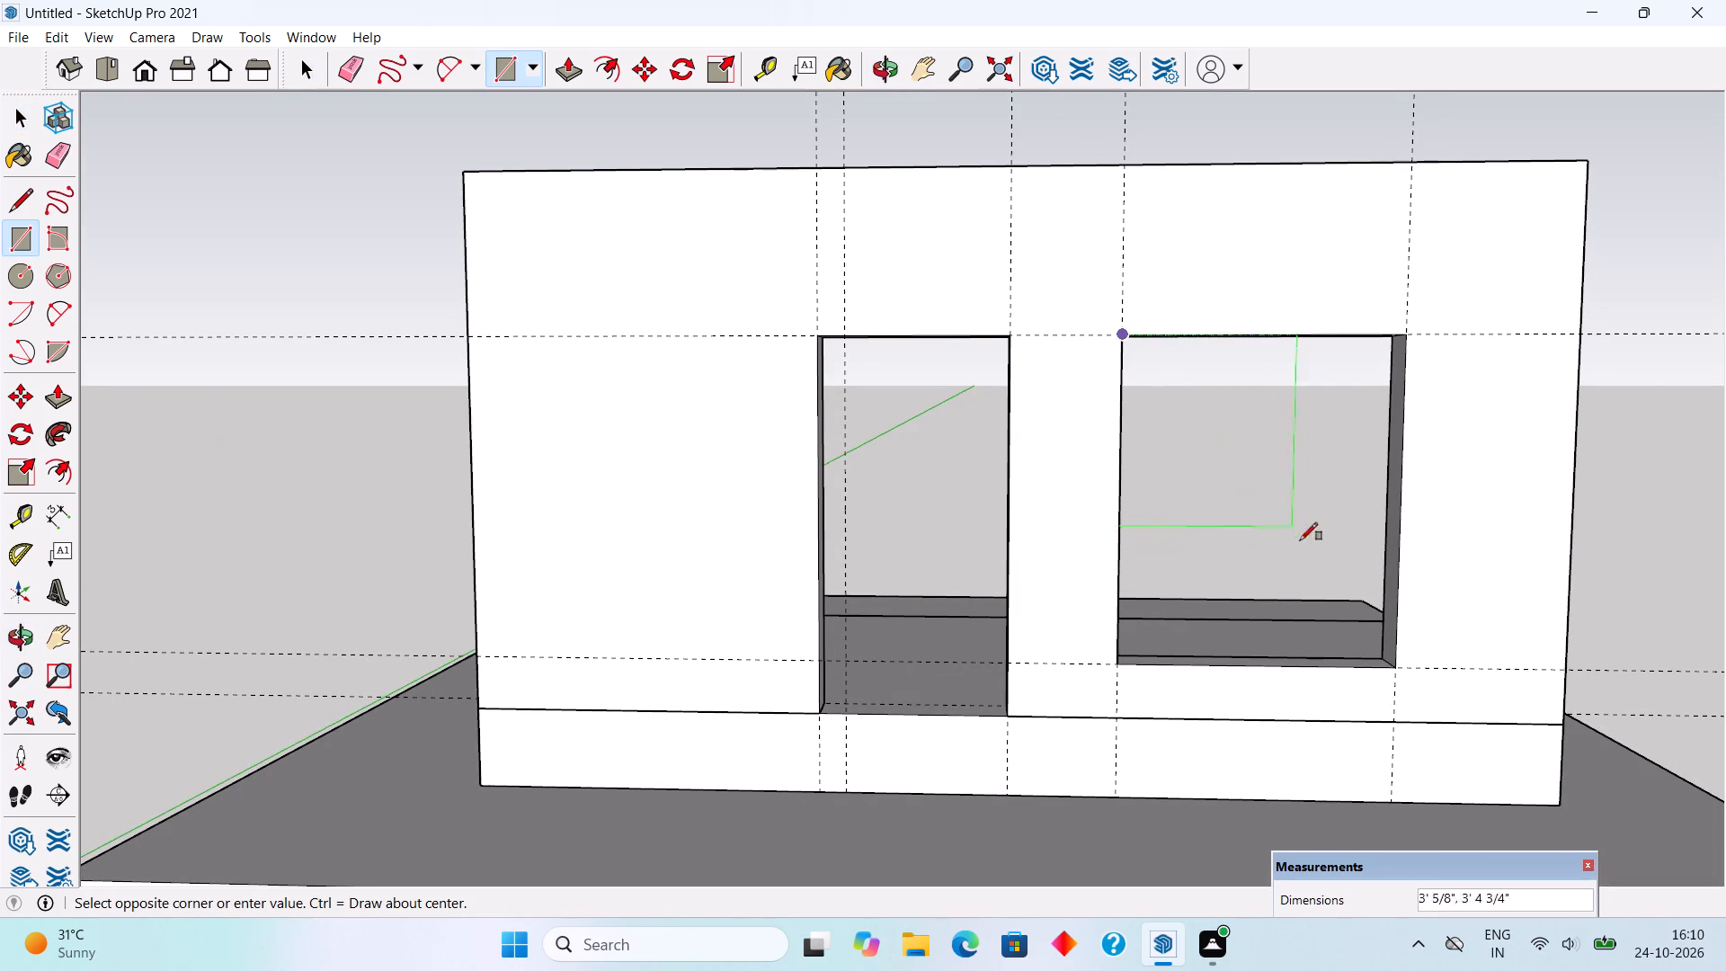
{"action": "left_click", "coordinate": [1387, 666]}
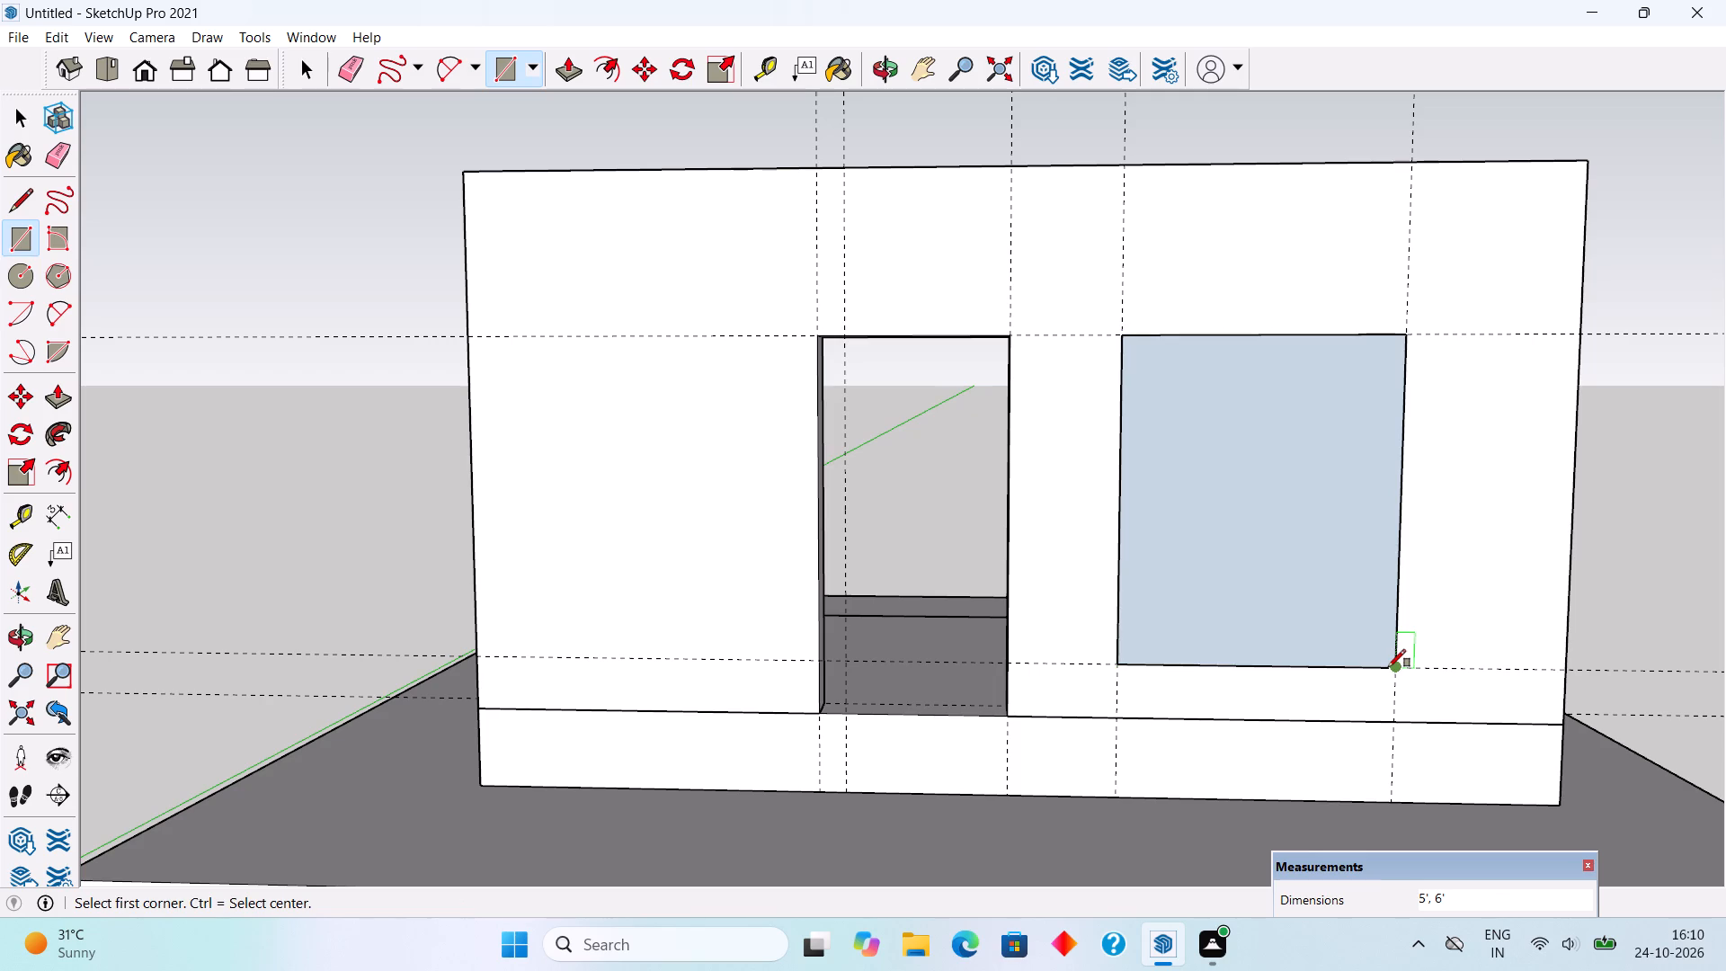
Offset the window rectangle's outline 4" inward to form the frame border.
{"action": "key", "text": "f"}
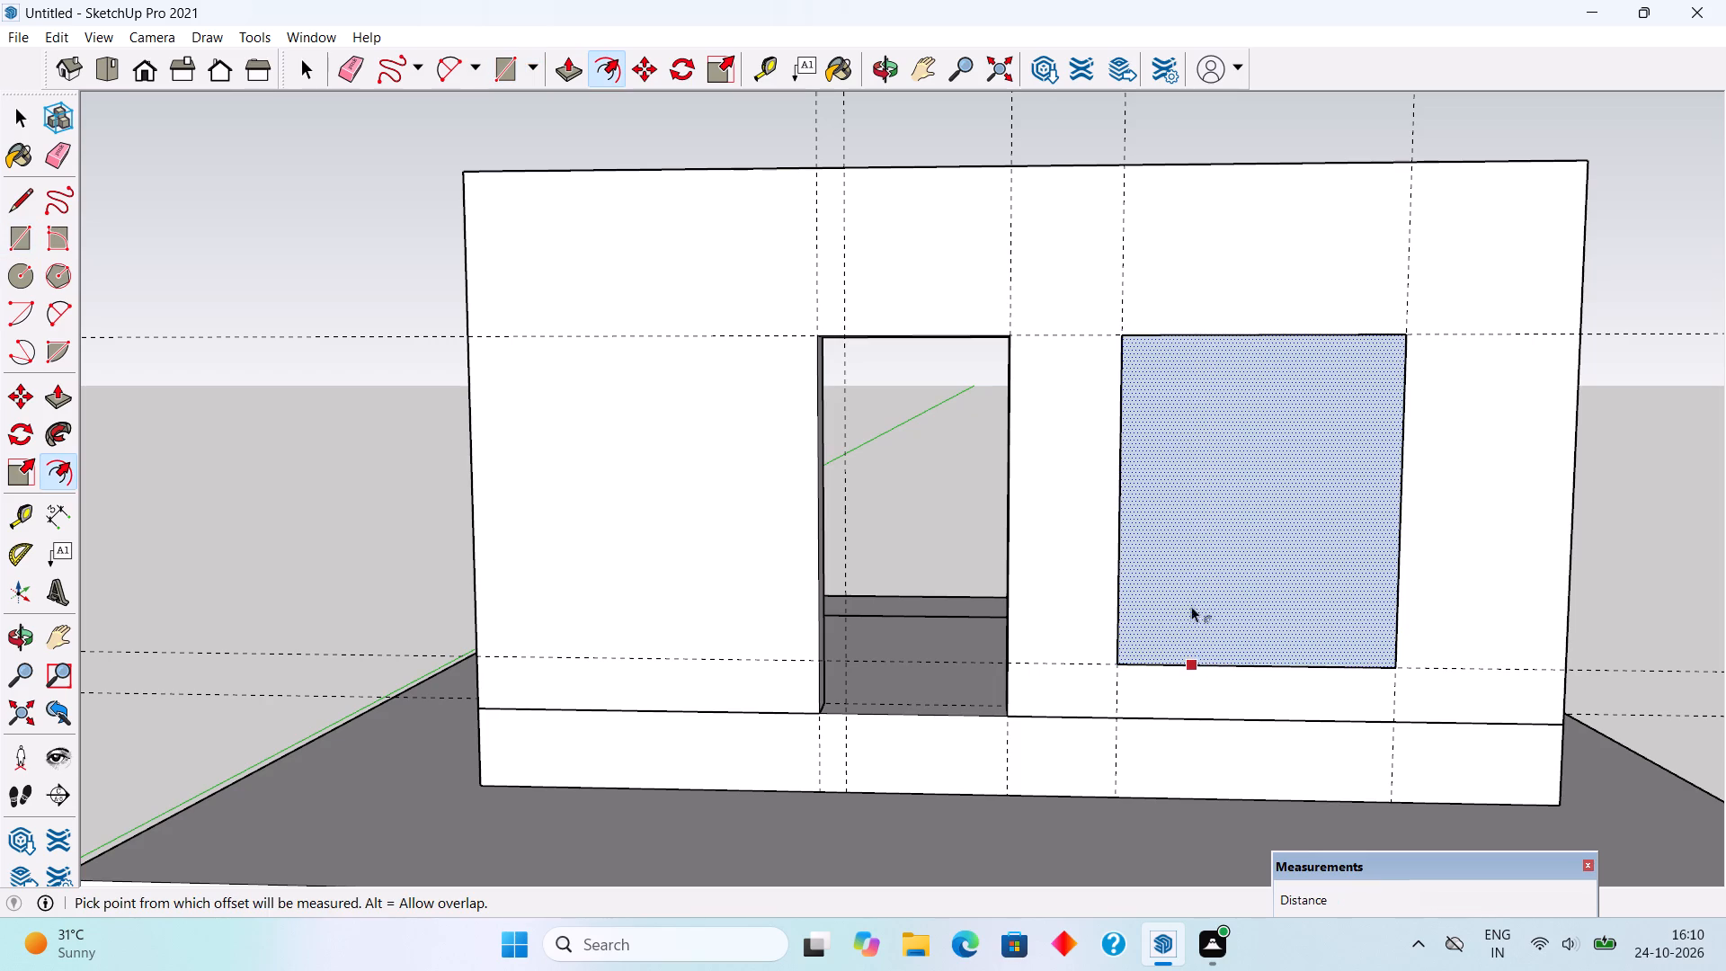
{"action": "left_click", "coordinate": [1215, 662]}
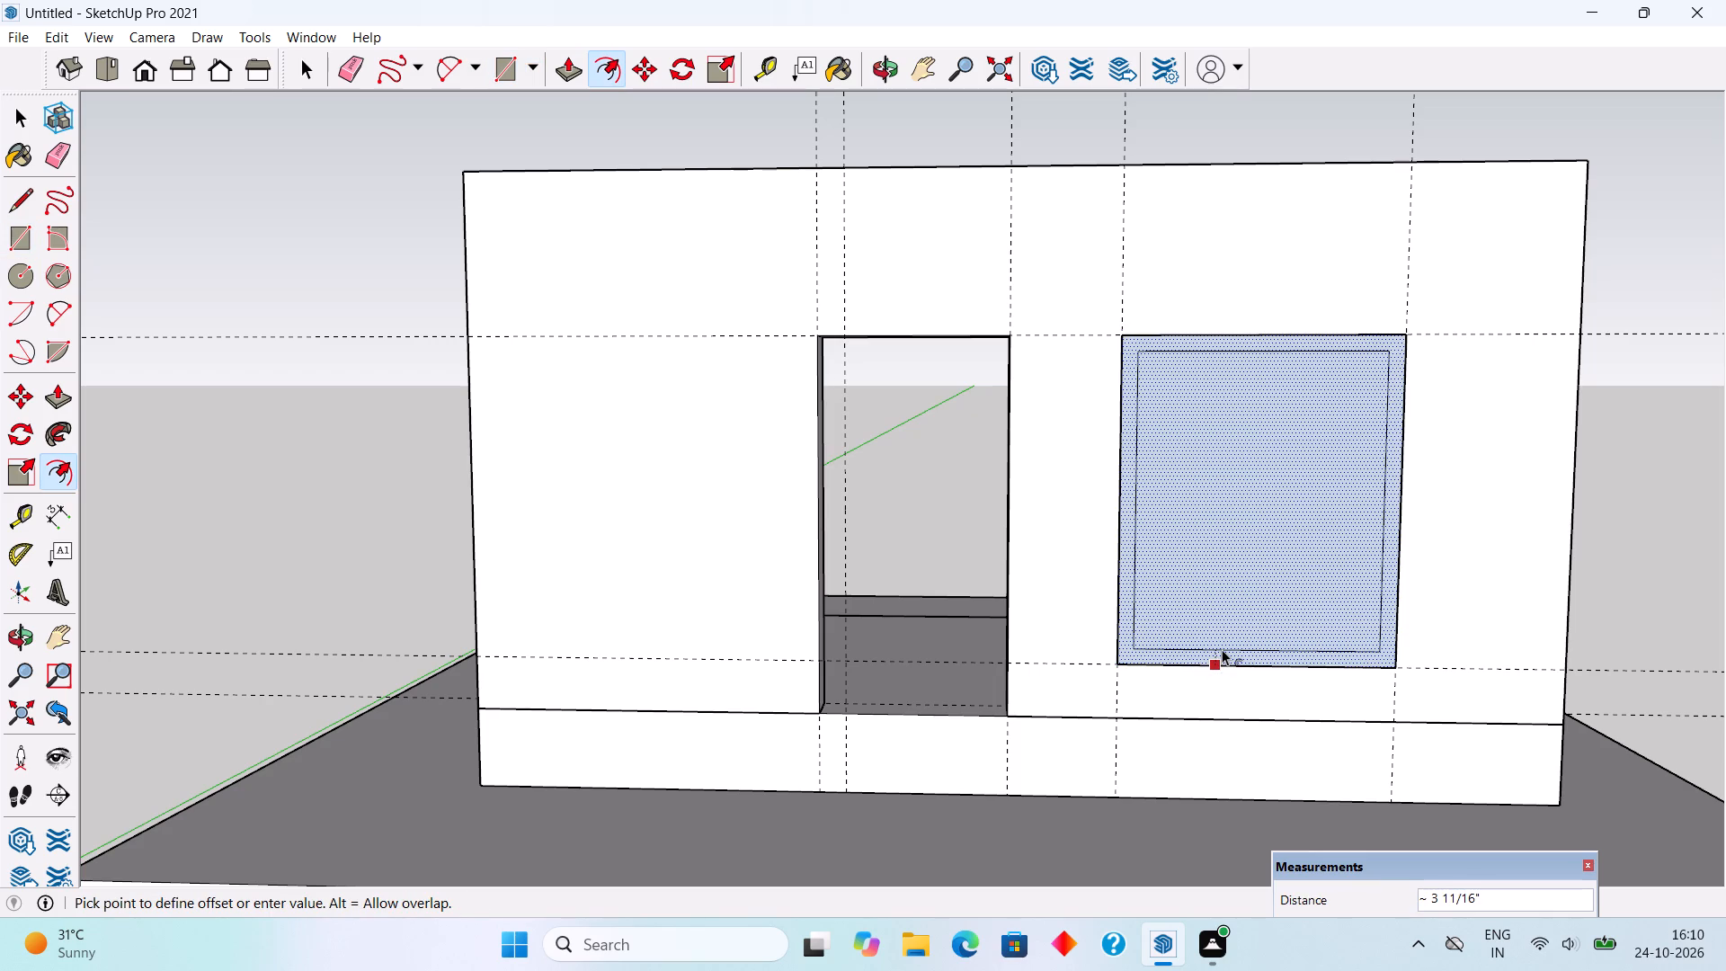
{"action": "type", "text": "4\""}
{"action": "key", "text": "Return"}
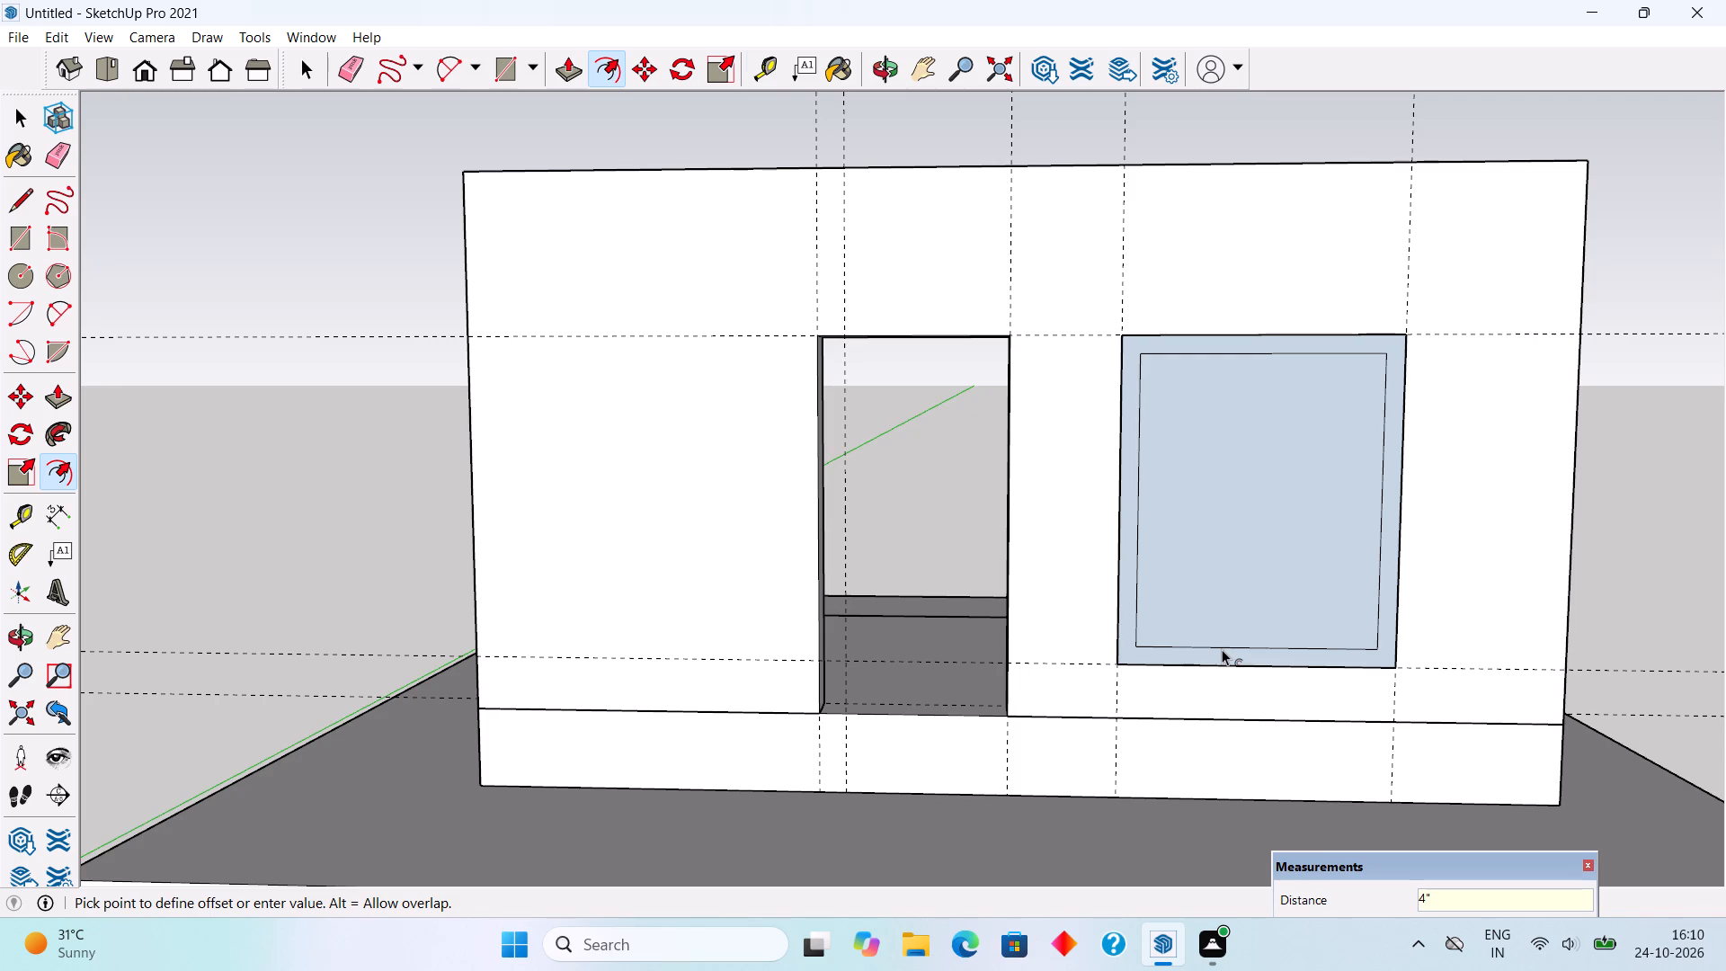
Add a vertical guide through the middle of the window, plus one guide 1.5" to each side of it.
{"action": "key", "text": "t"}
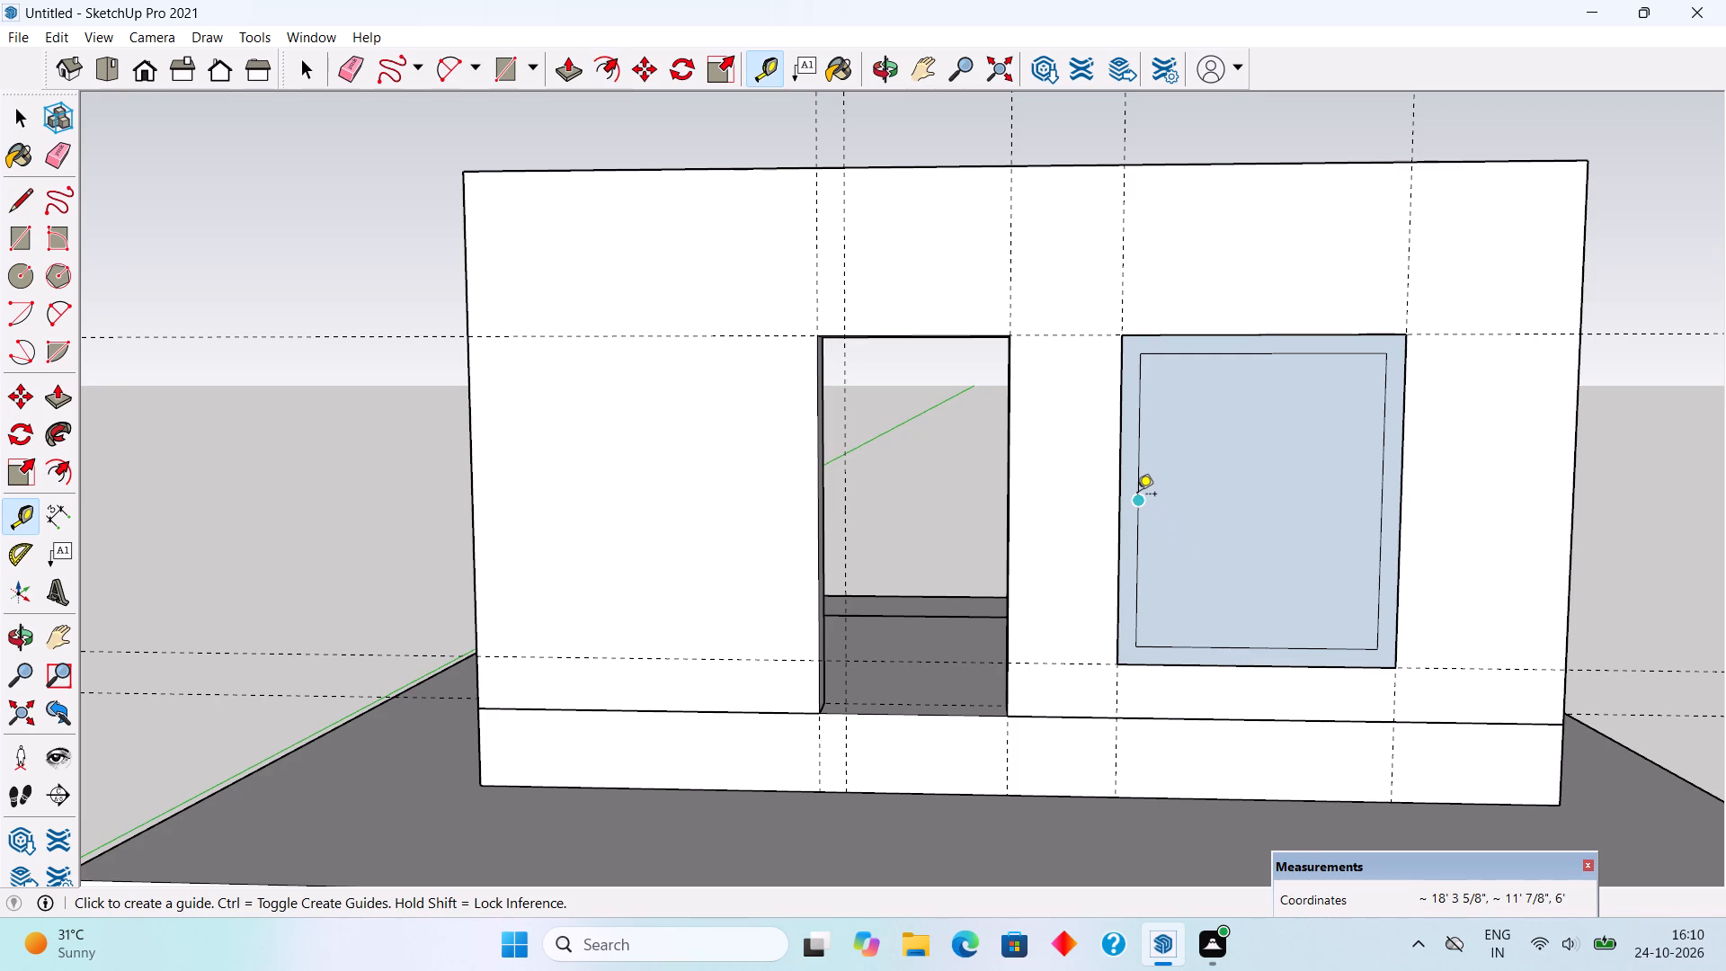
{"action": "left_click", "coordinate": [1137, 495]}
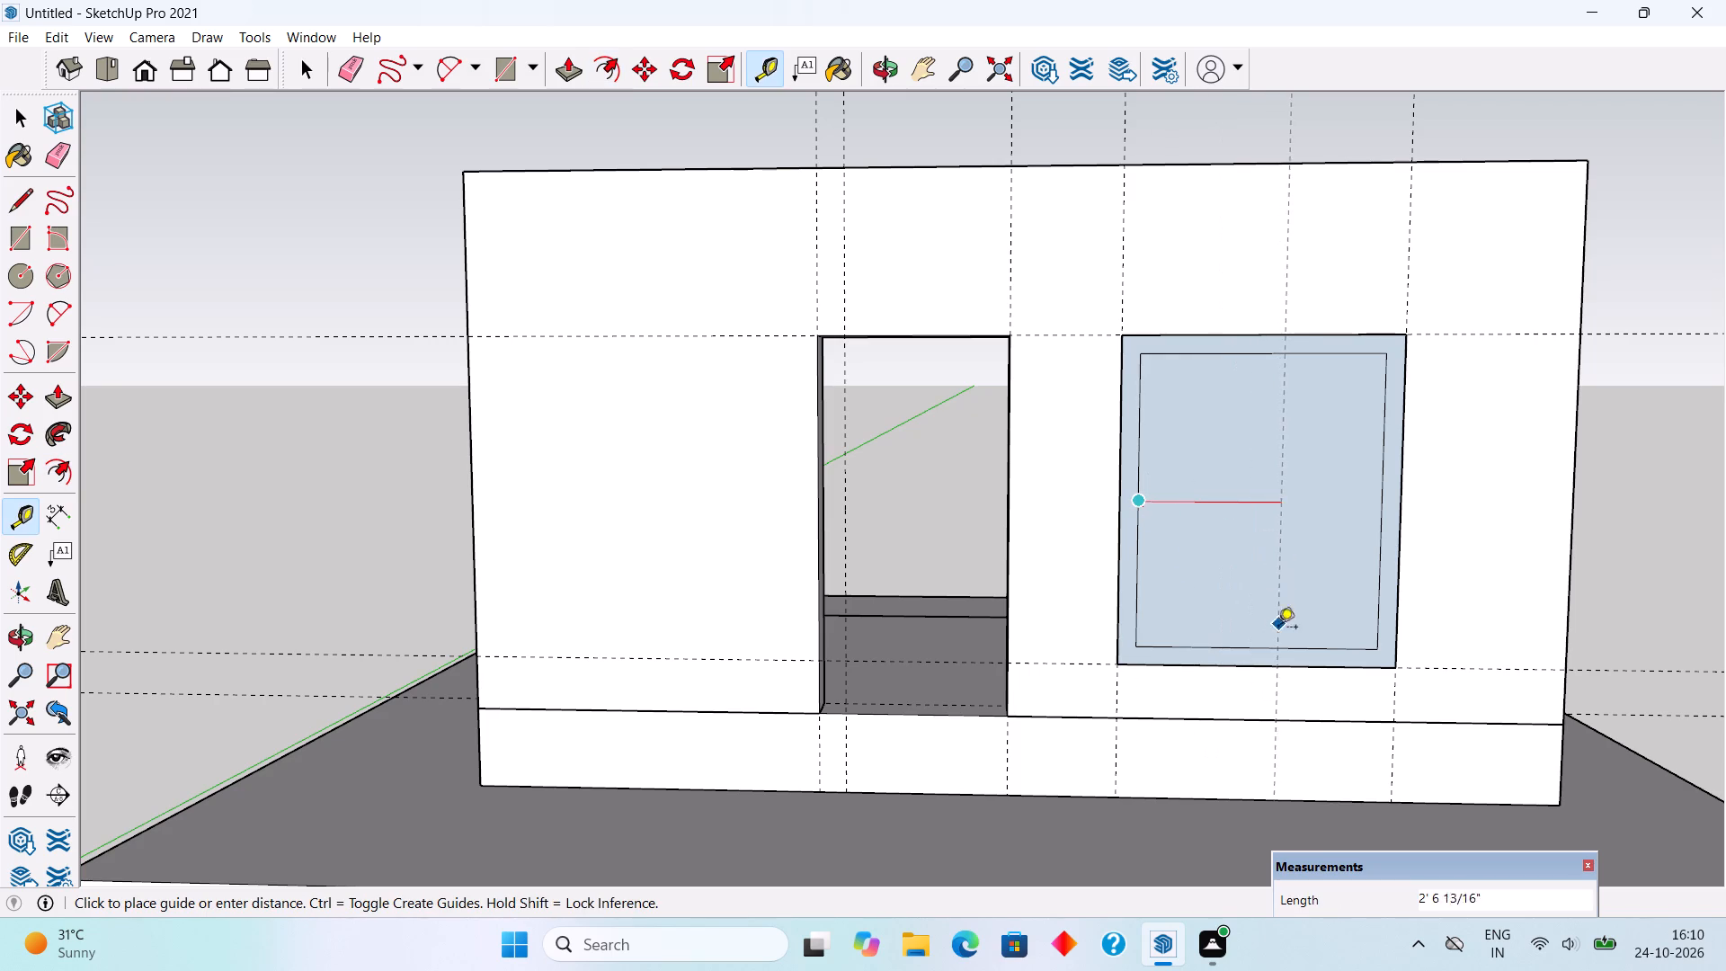
{"action": "left_click", "coordinate": [1267, 650]}
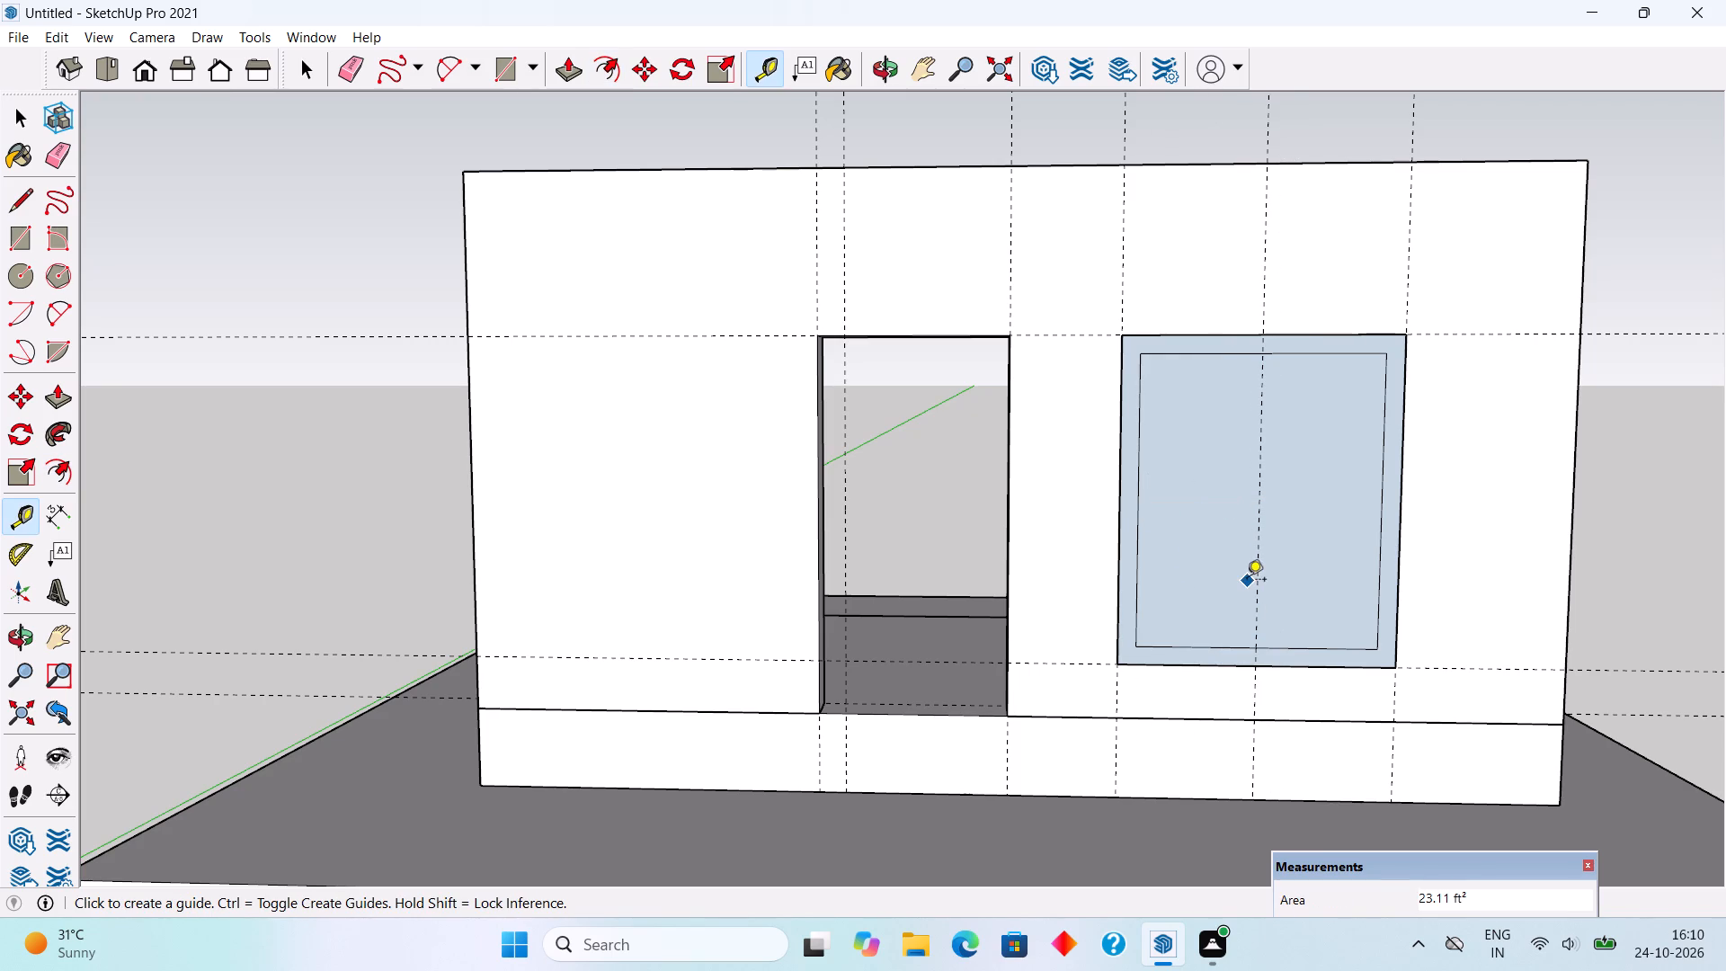
{"action": "left_click", "coordinate": [1257, 571]}
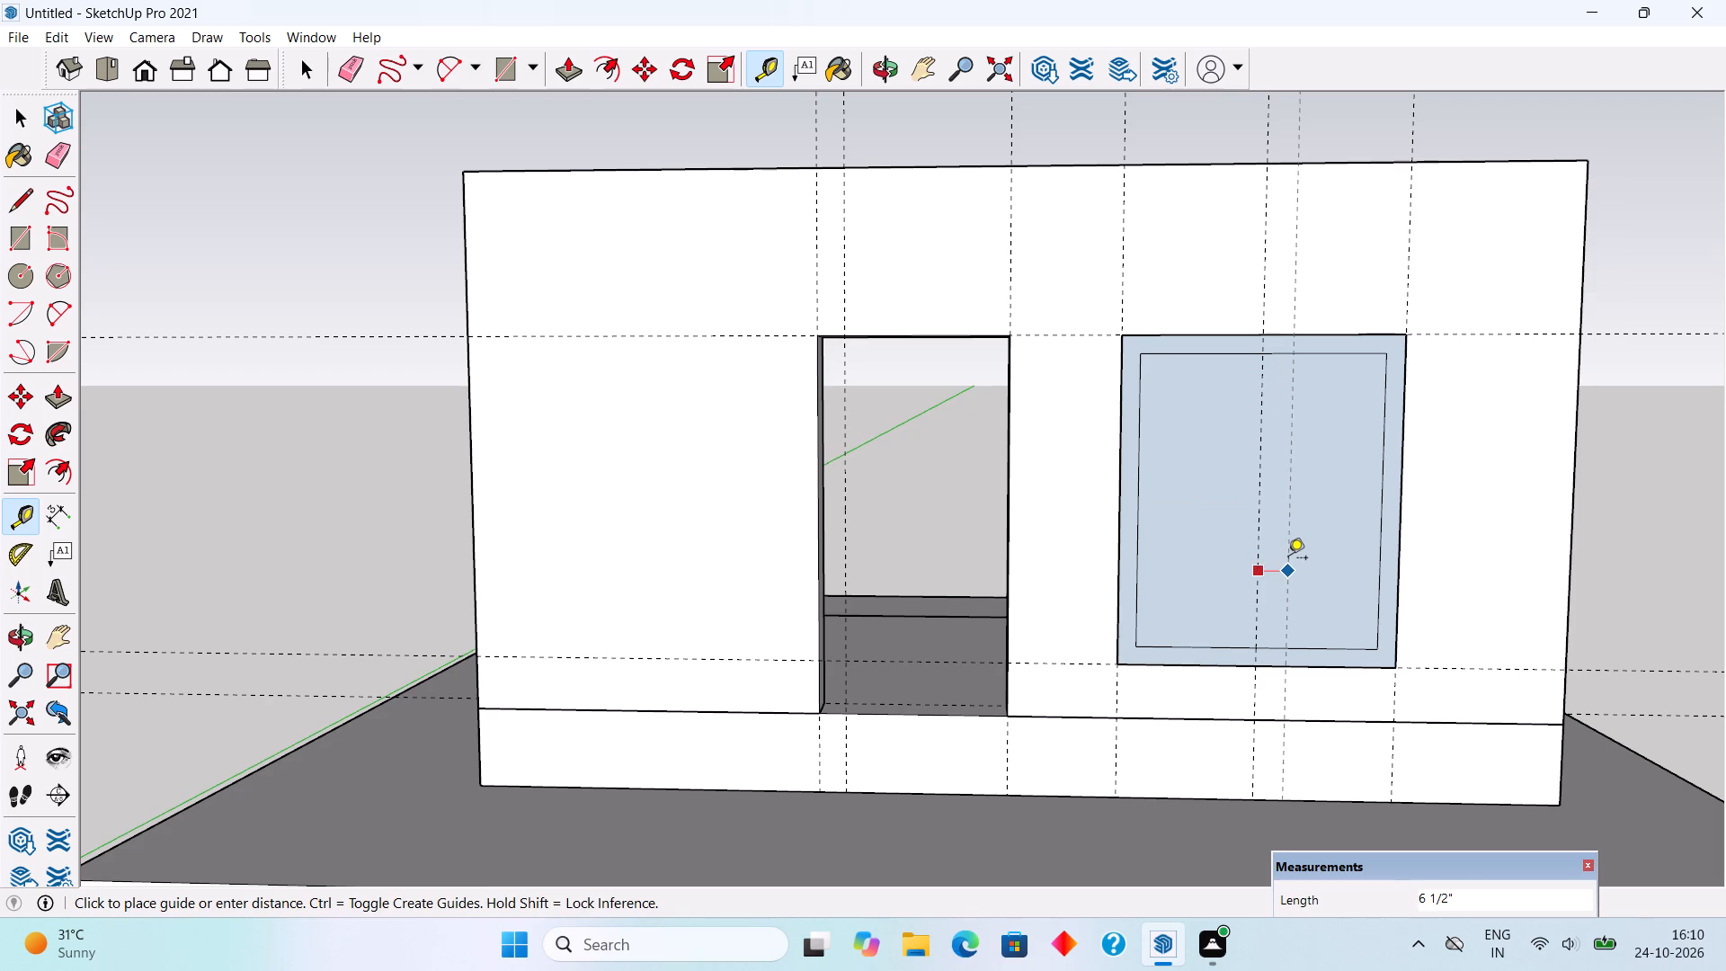
{"action": "type", "text": "1.5\""}
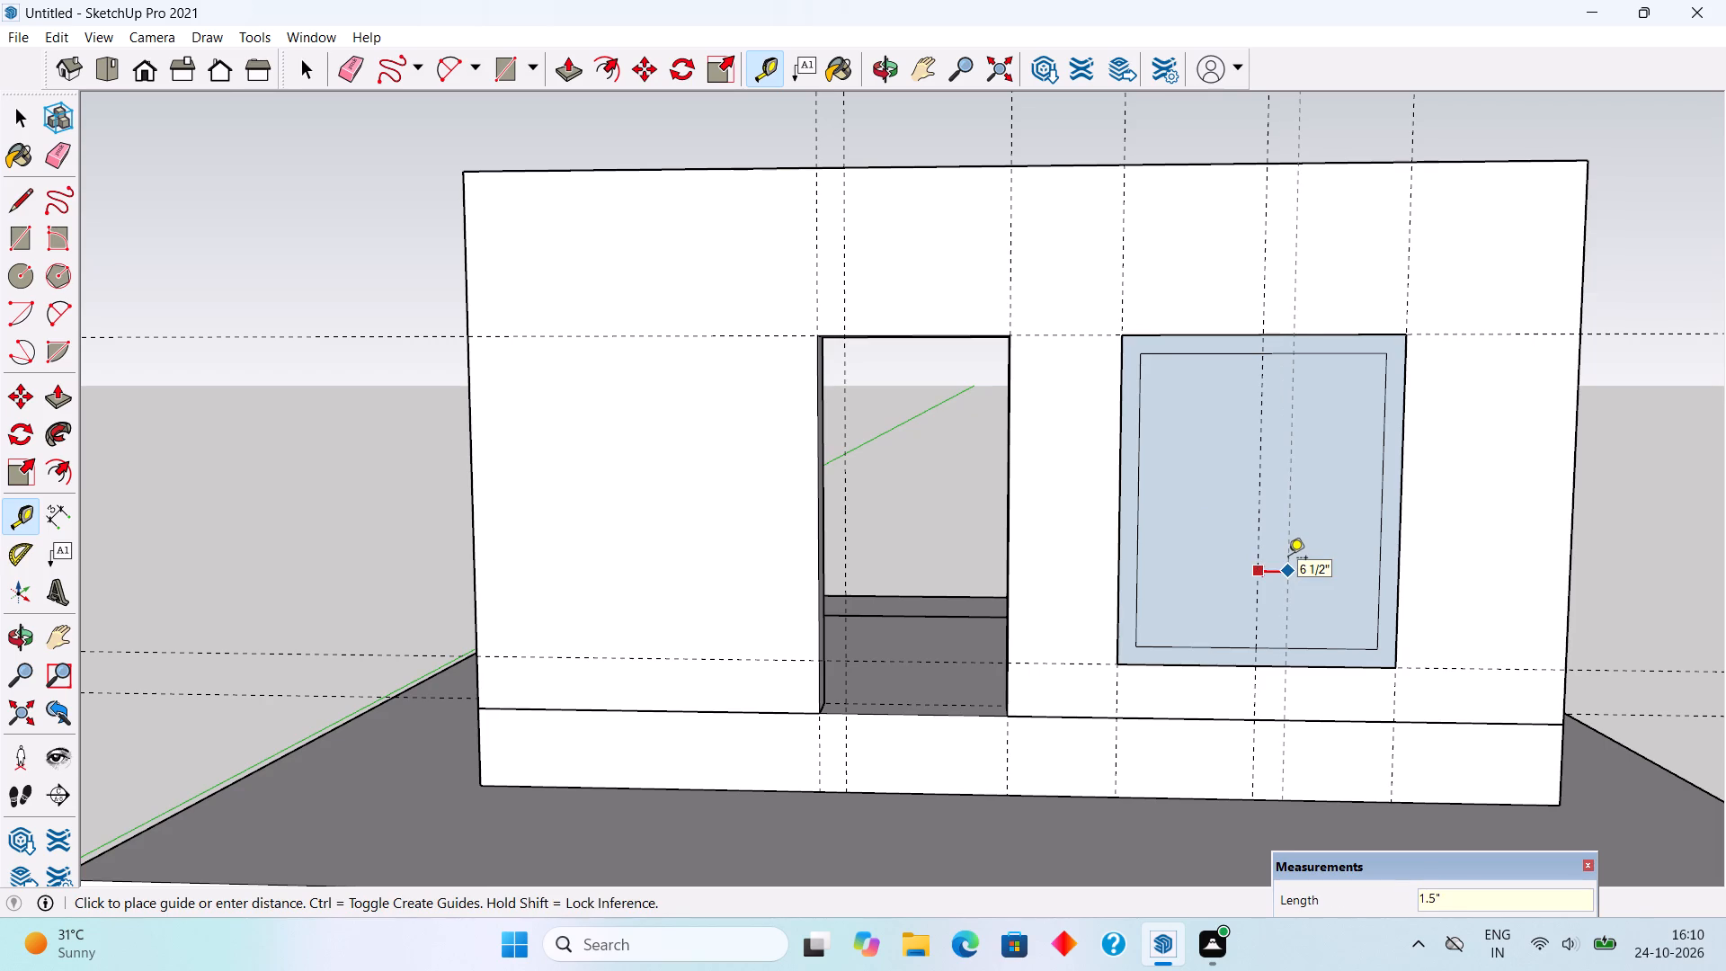
{"action": "key", "text": "Return"}
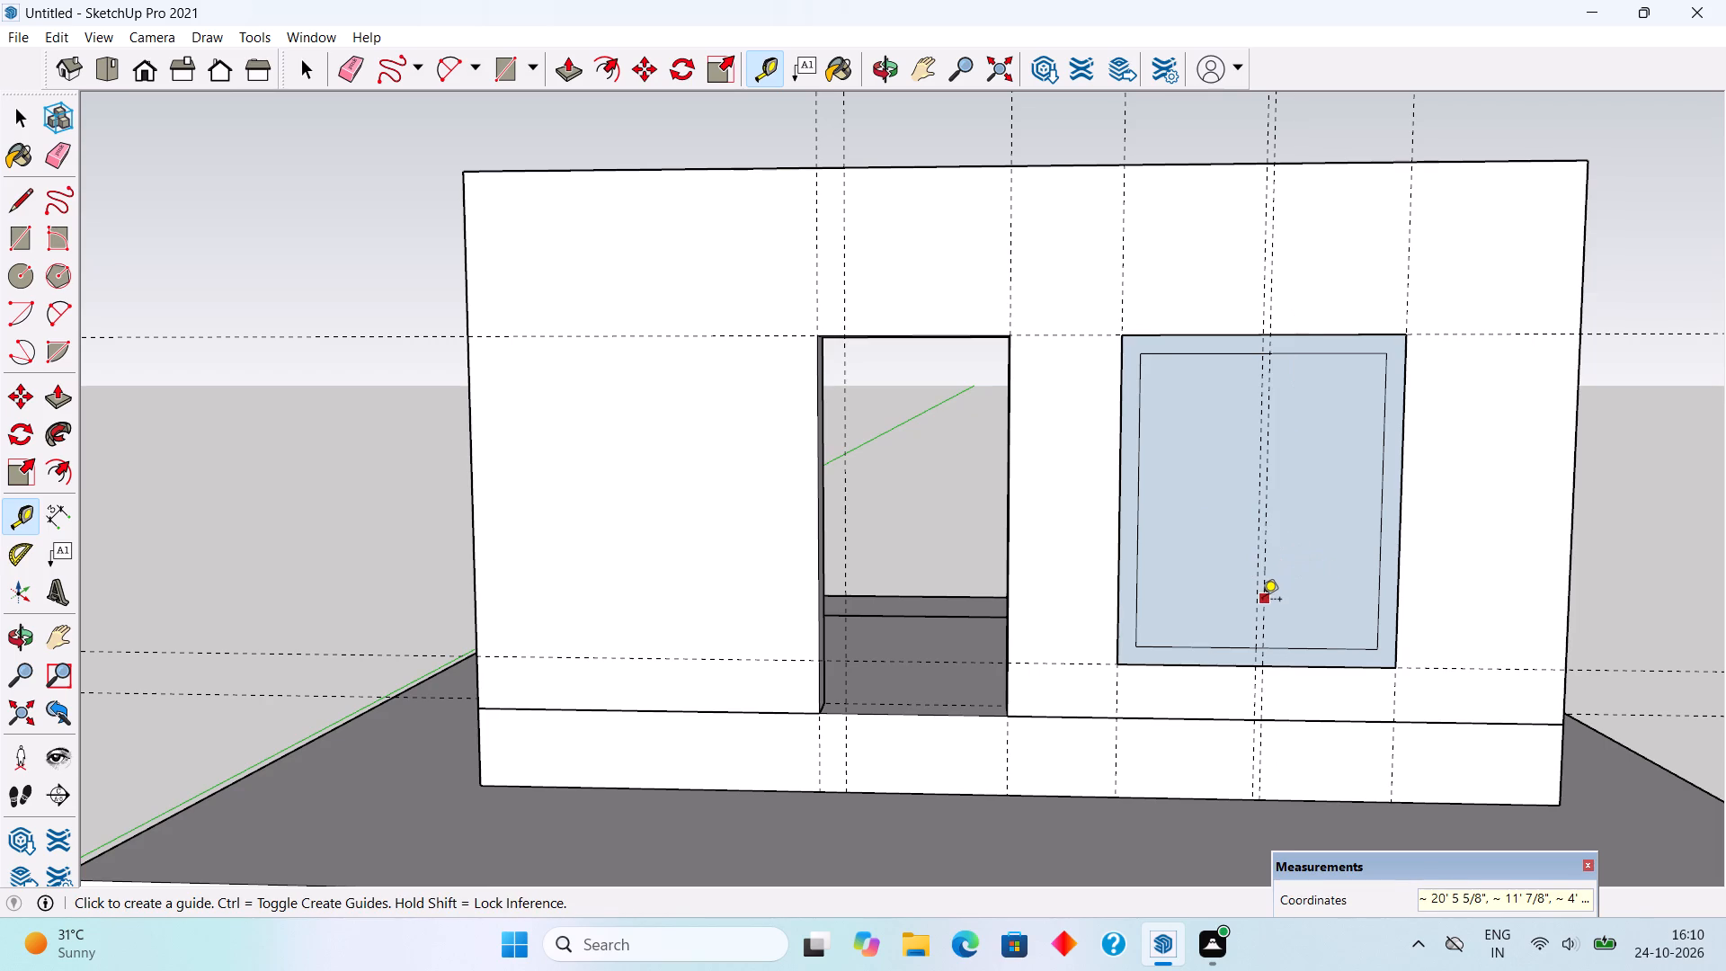
{"action": "left_click", "coordinate": [1262, 601]}
{"action": "type", "text": "1.5\""}
{"action": "key", "text": "Return"}
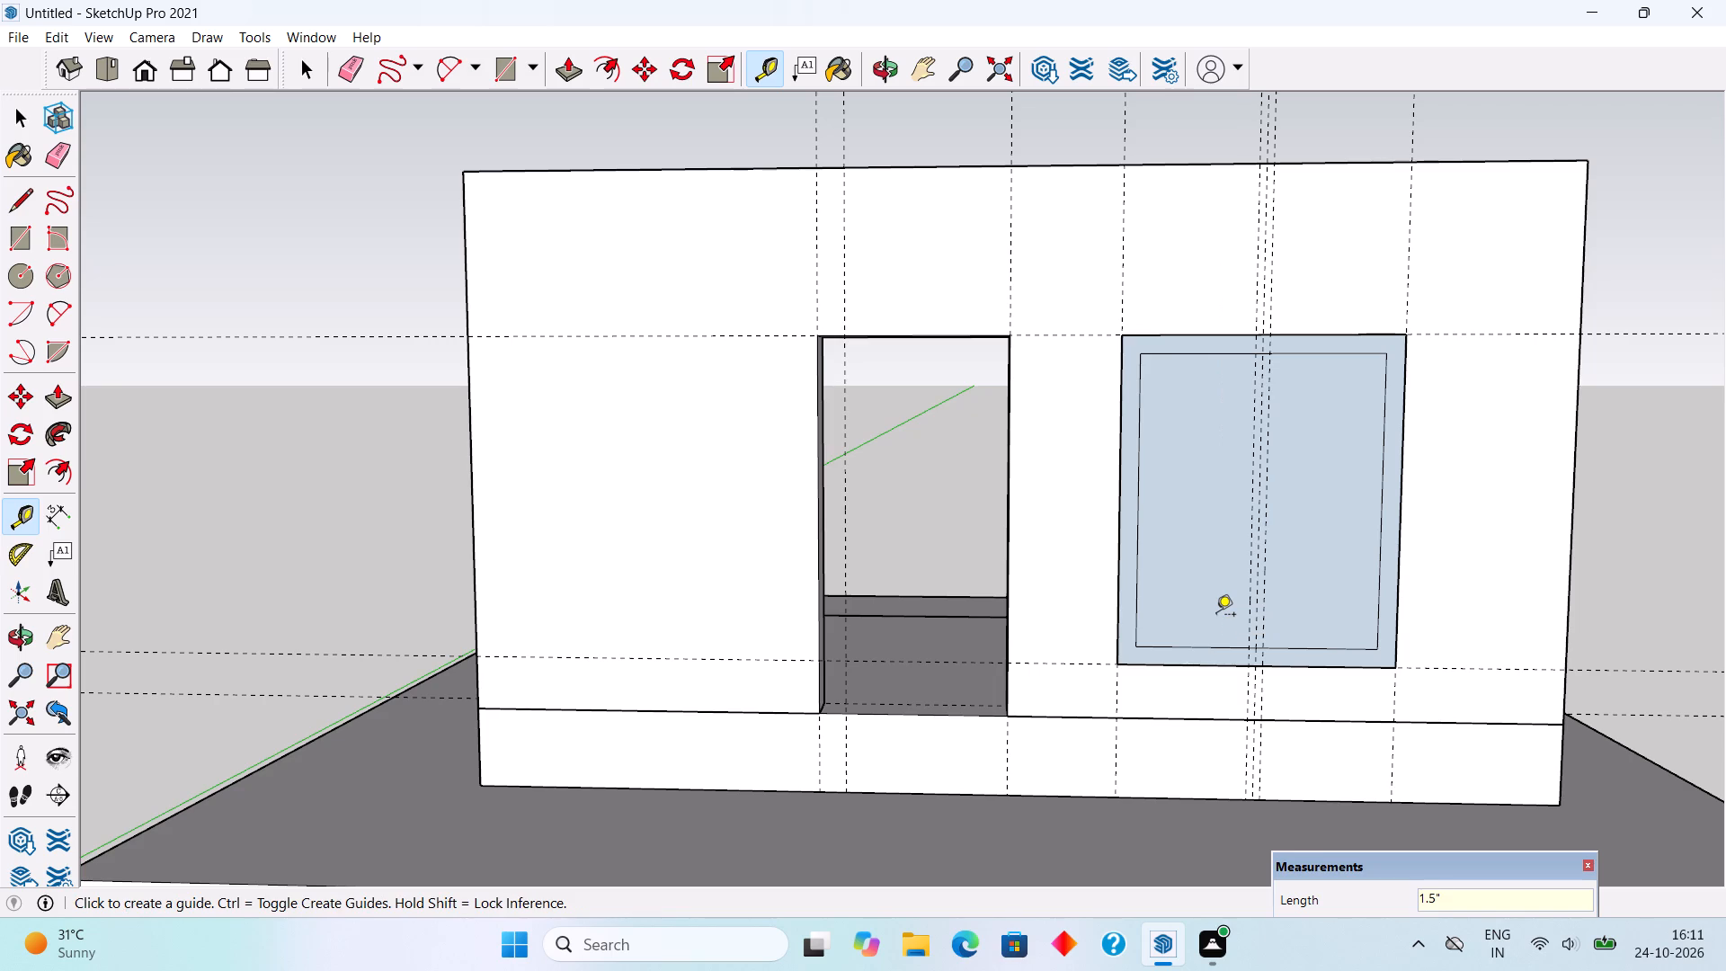
Draw two 5' 4" vertical mullion lines on the outer guides and erase the short inner-border edges between them.
{"action": "key", "text": "l"}
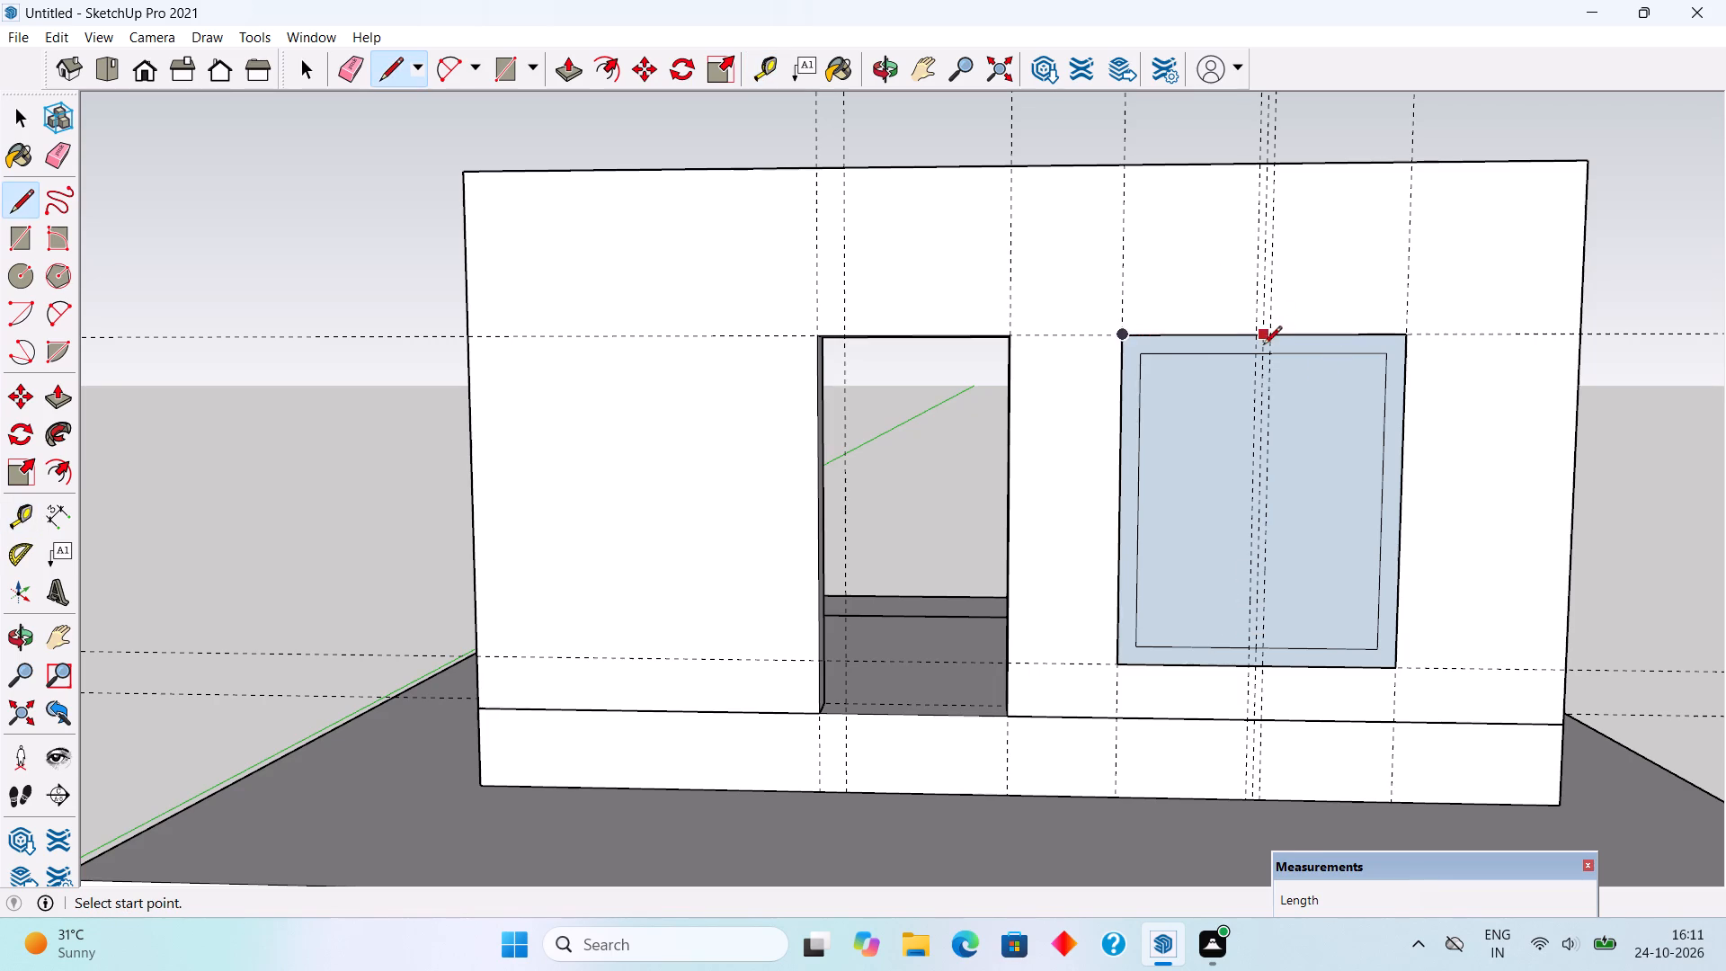
{"action": "left_click", "coordinate": [1257, 354]}
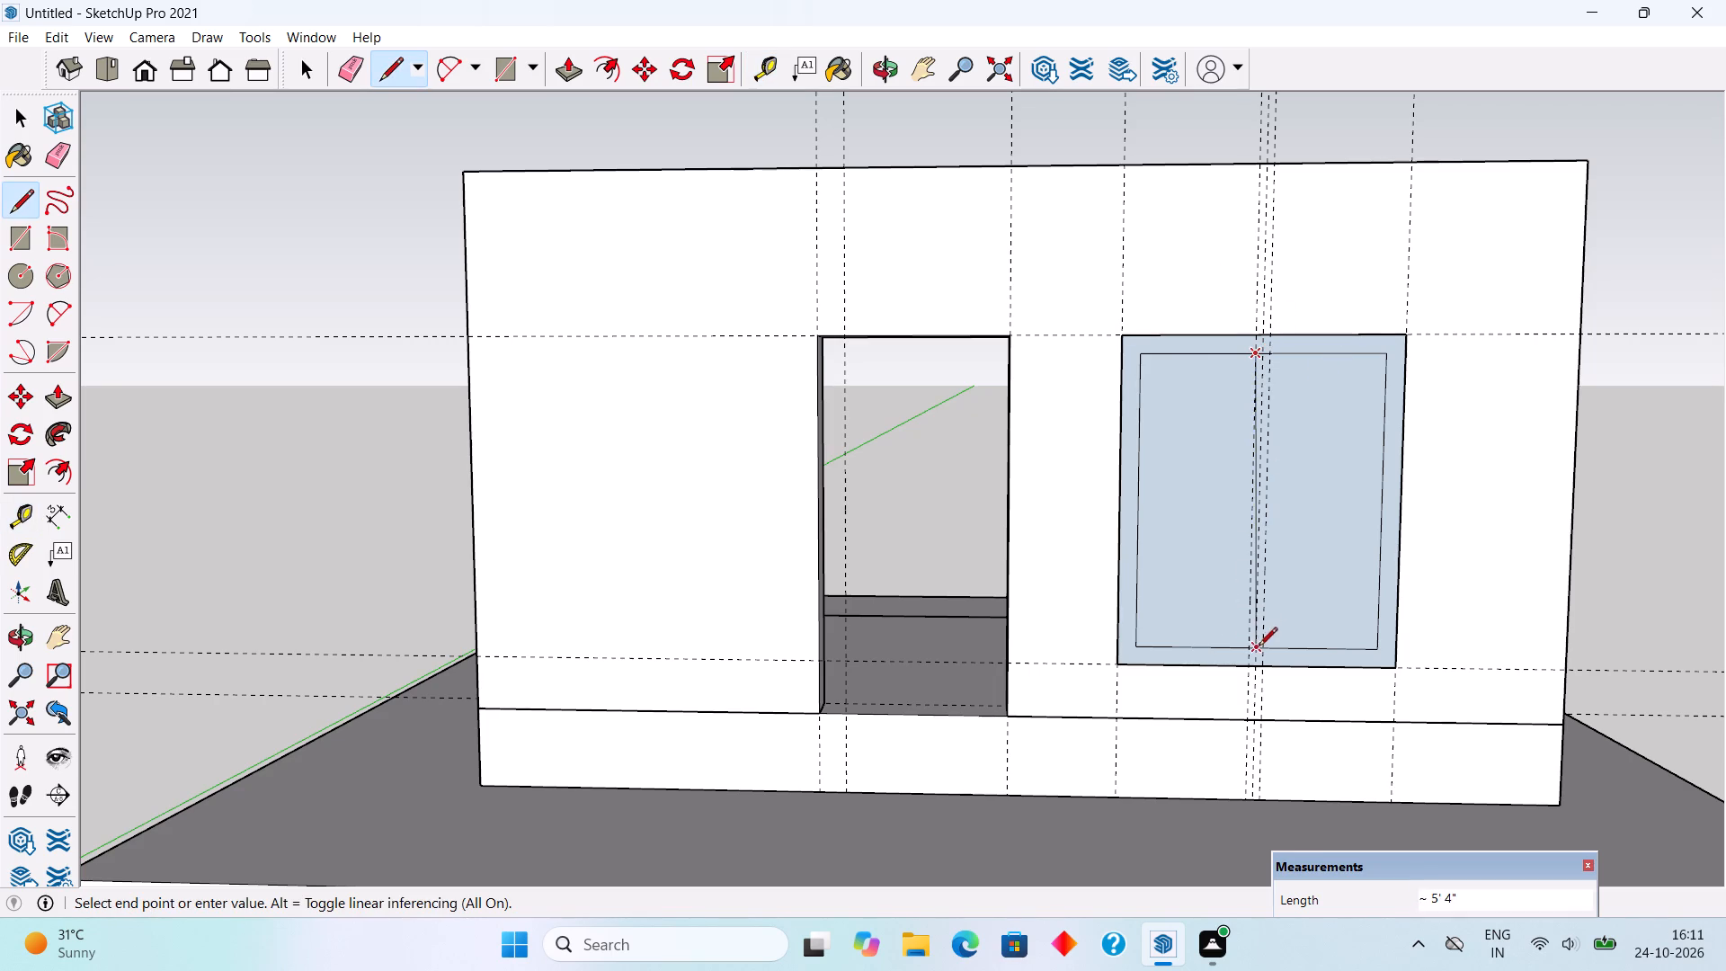
{"action": "left_click", "coordinate": [1247, 654]}
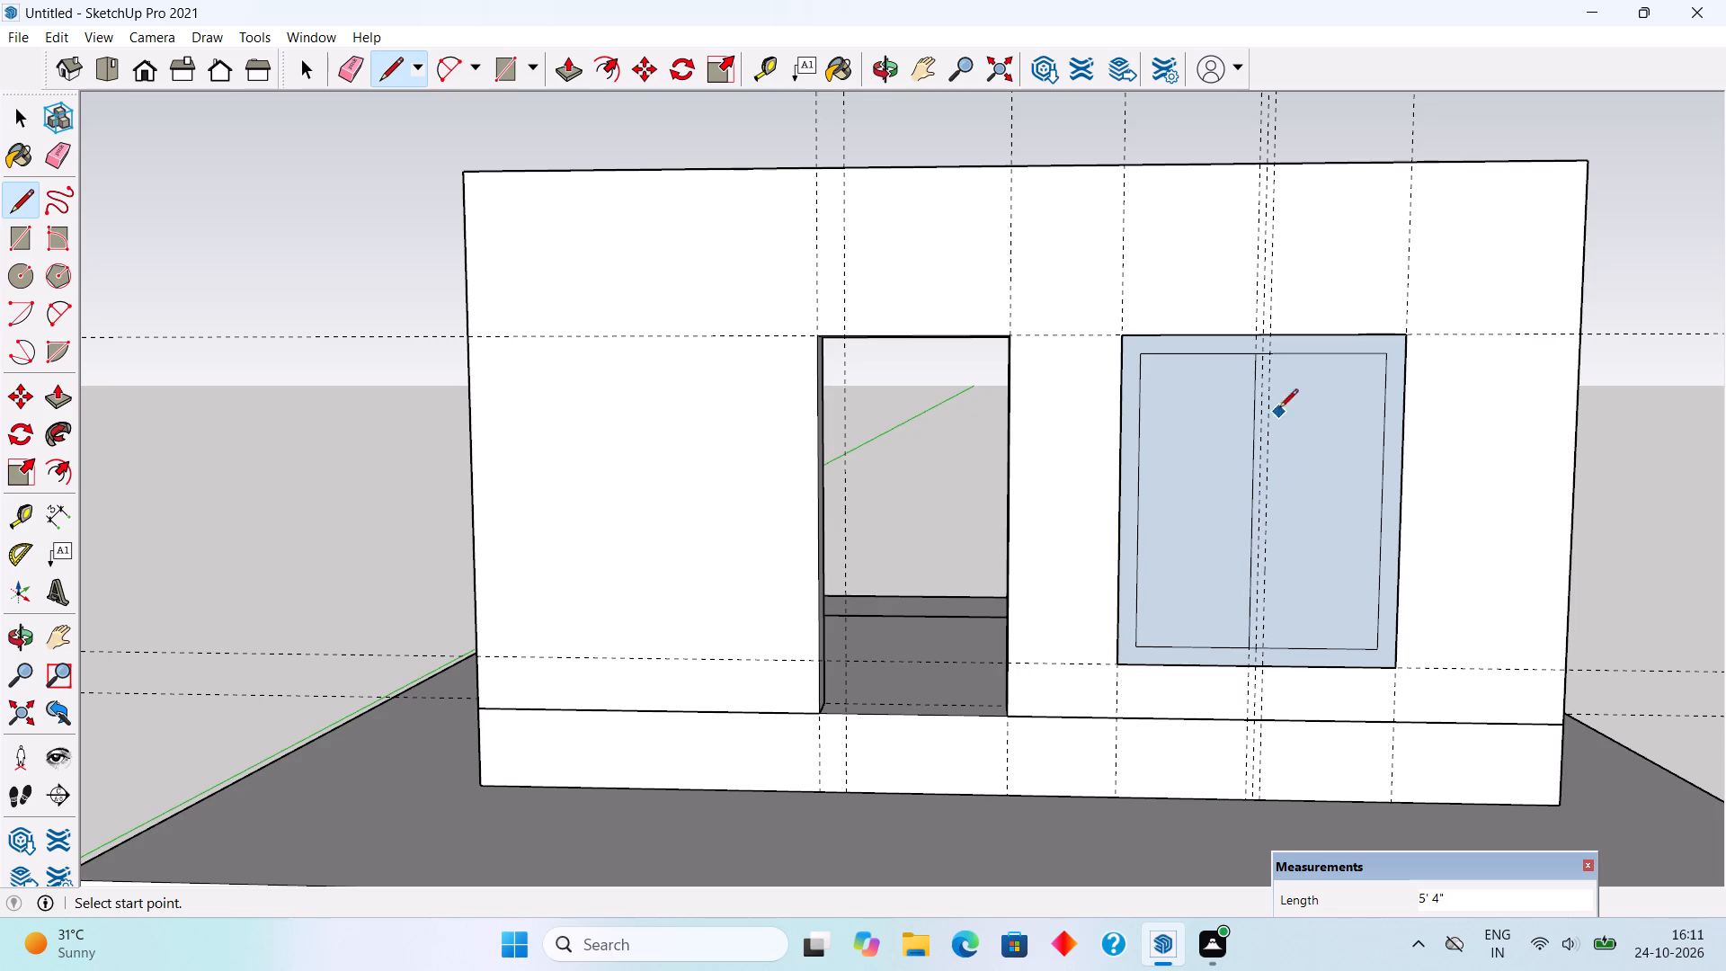
{"action": "left_click", "coordinate": [1276, 356]}
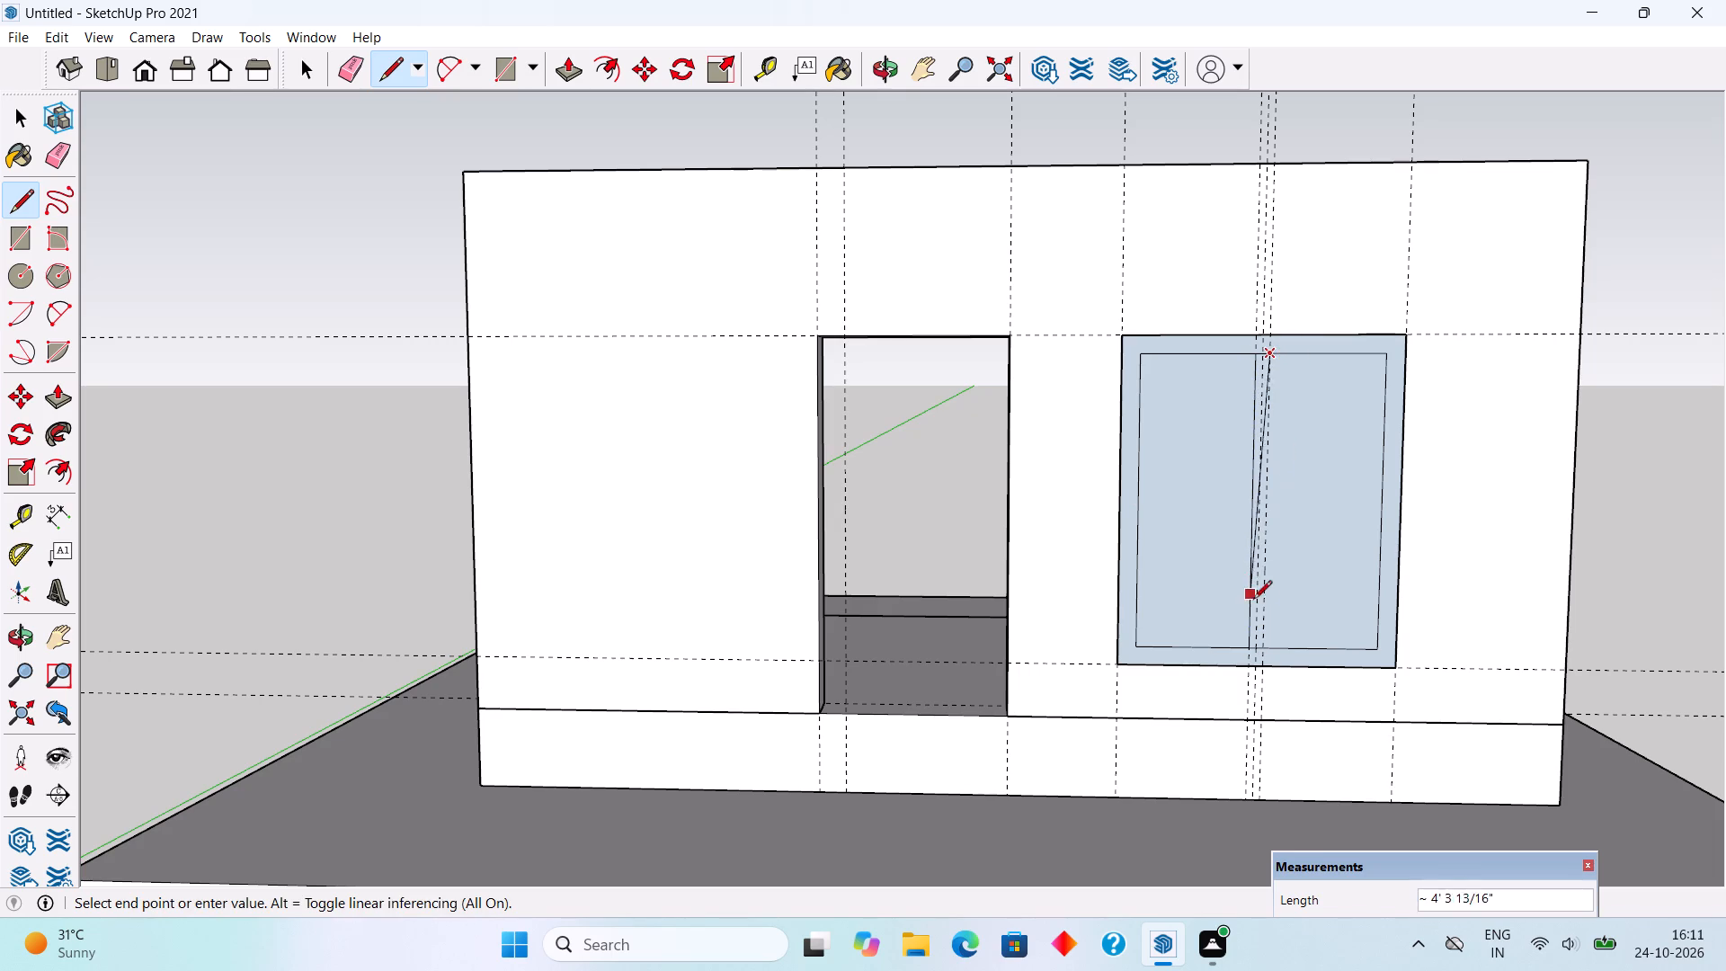
{"action": "left_click", "coordinate": [1265, 653]}
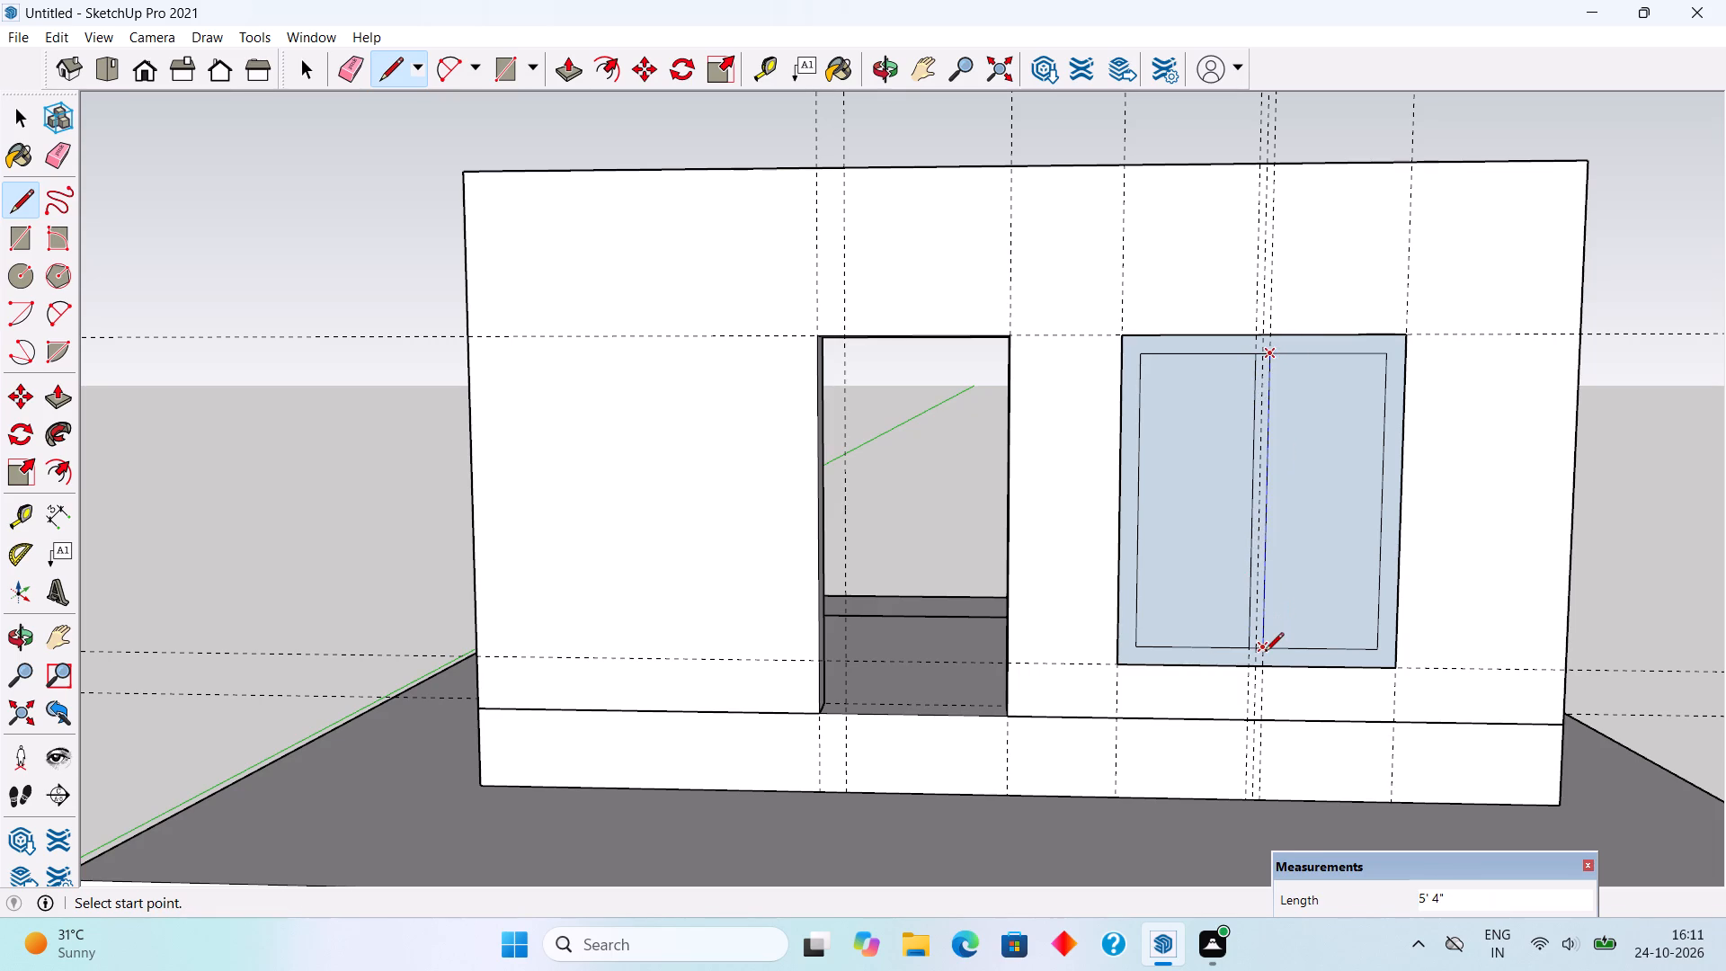
{"action": "key", "text": "e"}
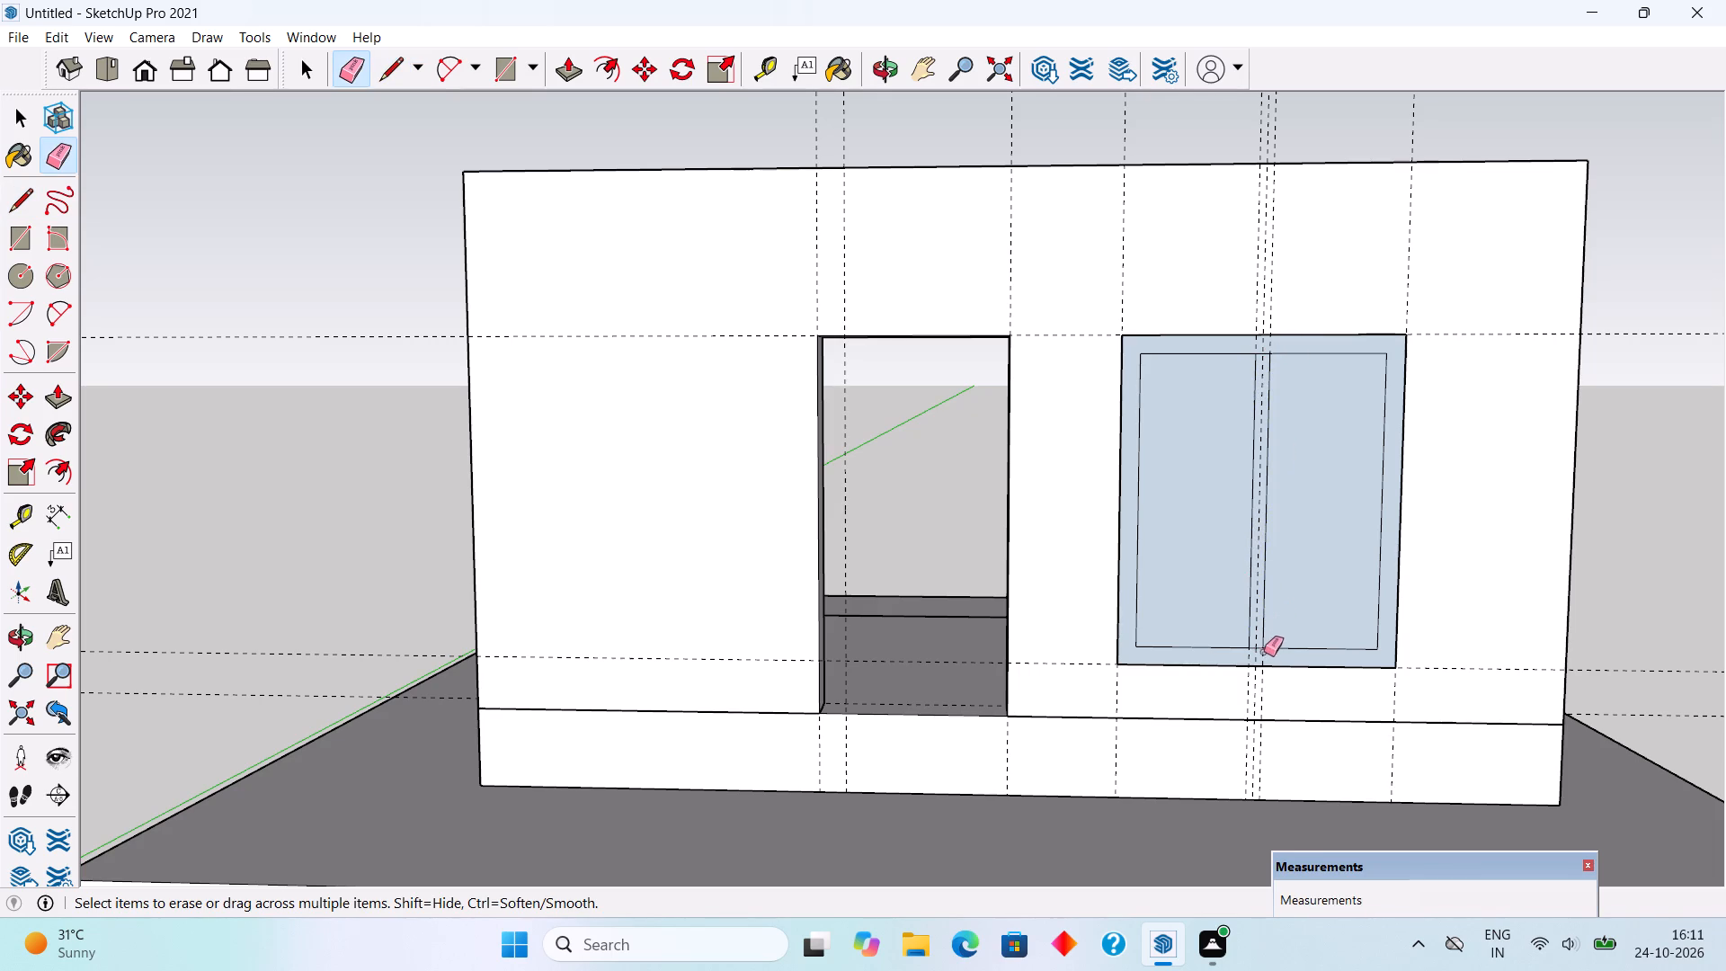
{"action": "left_click", "coordinate": [1260, 648]}
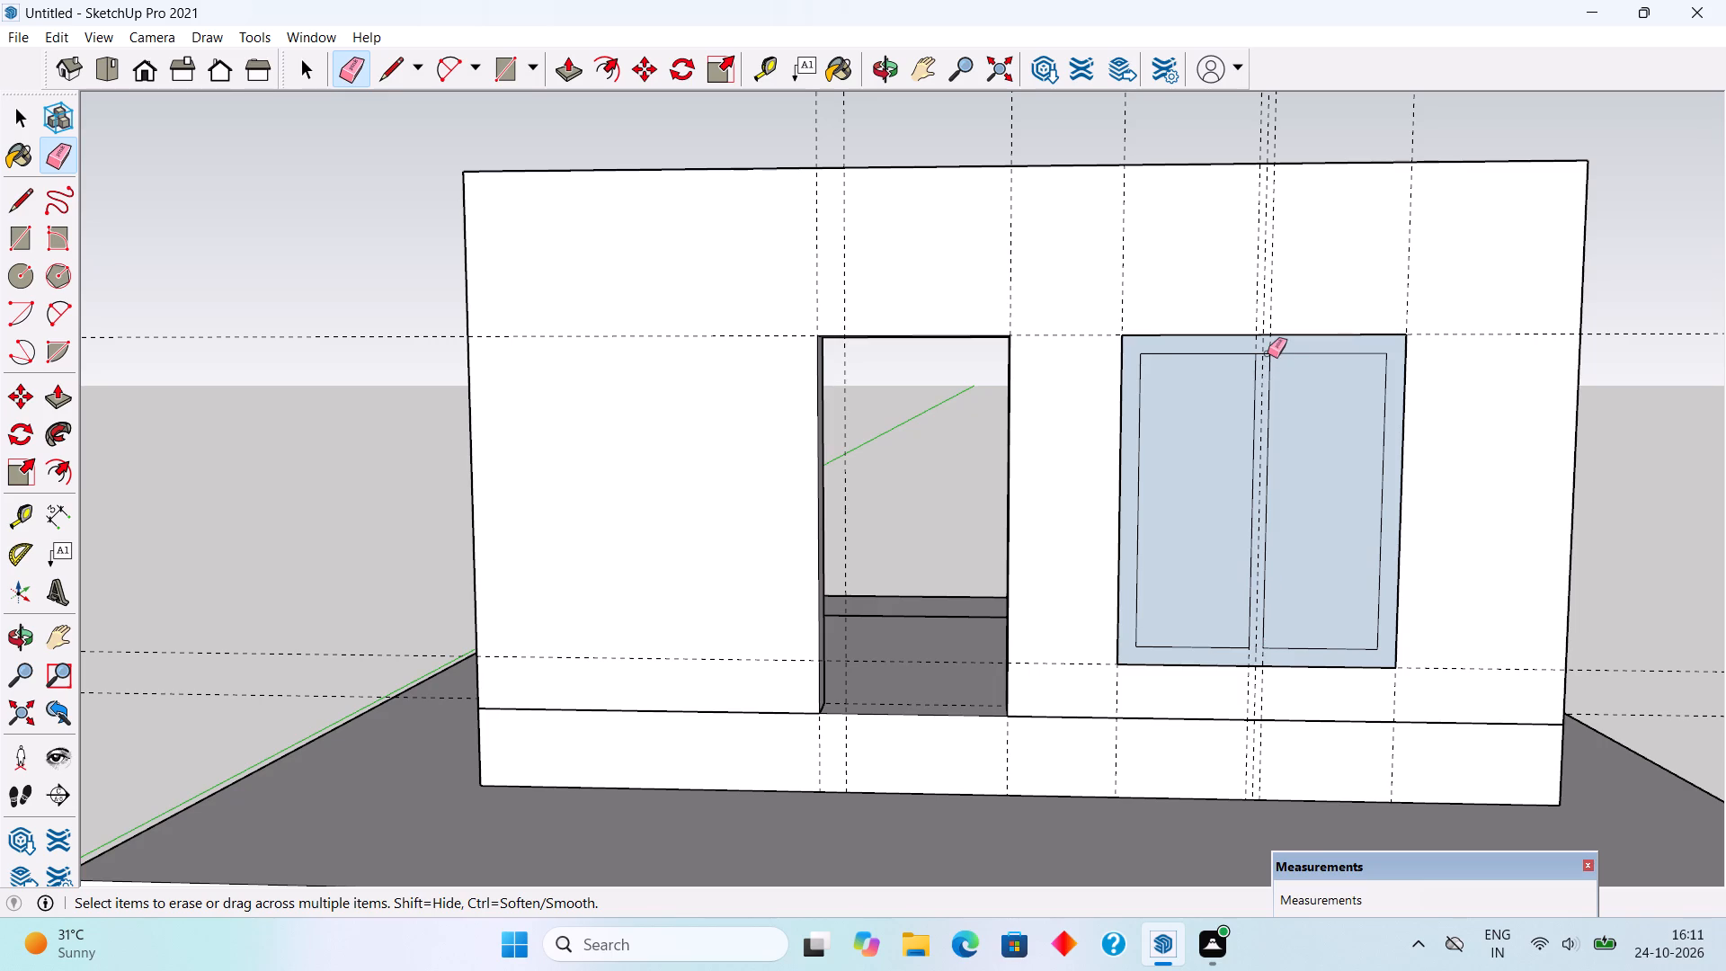
{"action": "left_click", "coordinate": [1268, 353]}
Delete the two pane faces on either side of the mullion, leaving only the window frame face.
{"action": "key", "text": "space"}
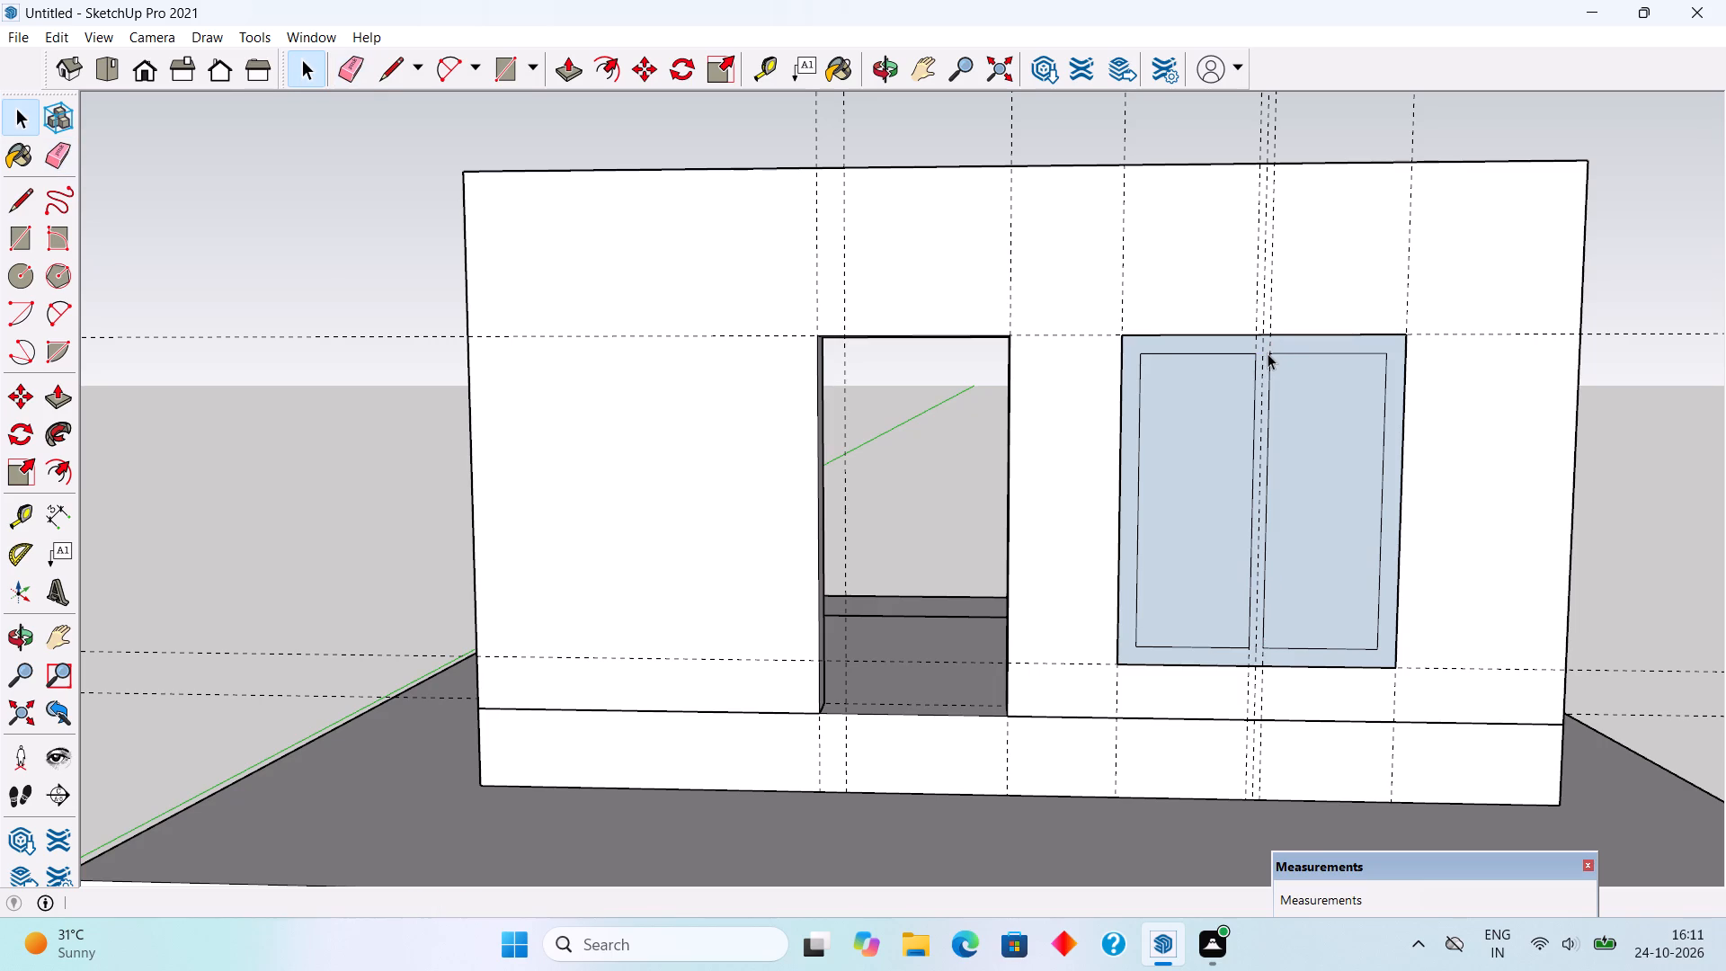
{"action": "left_click", "coordinate": [1209, 417]}
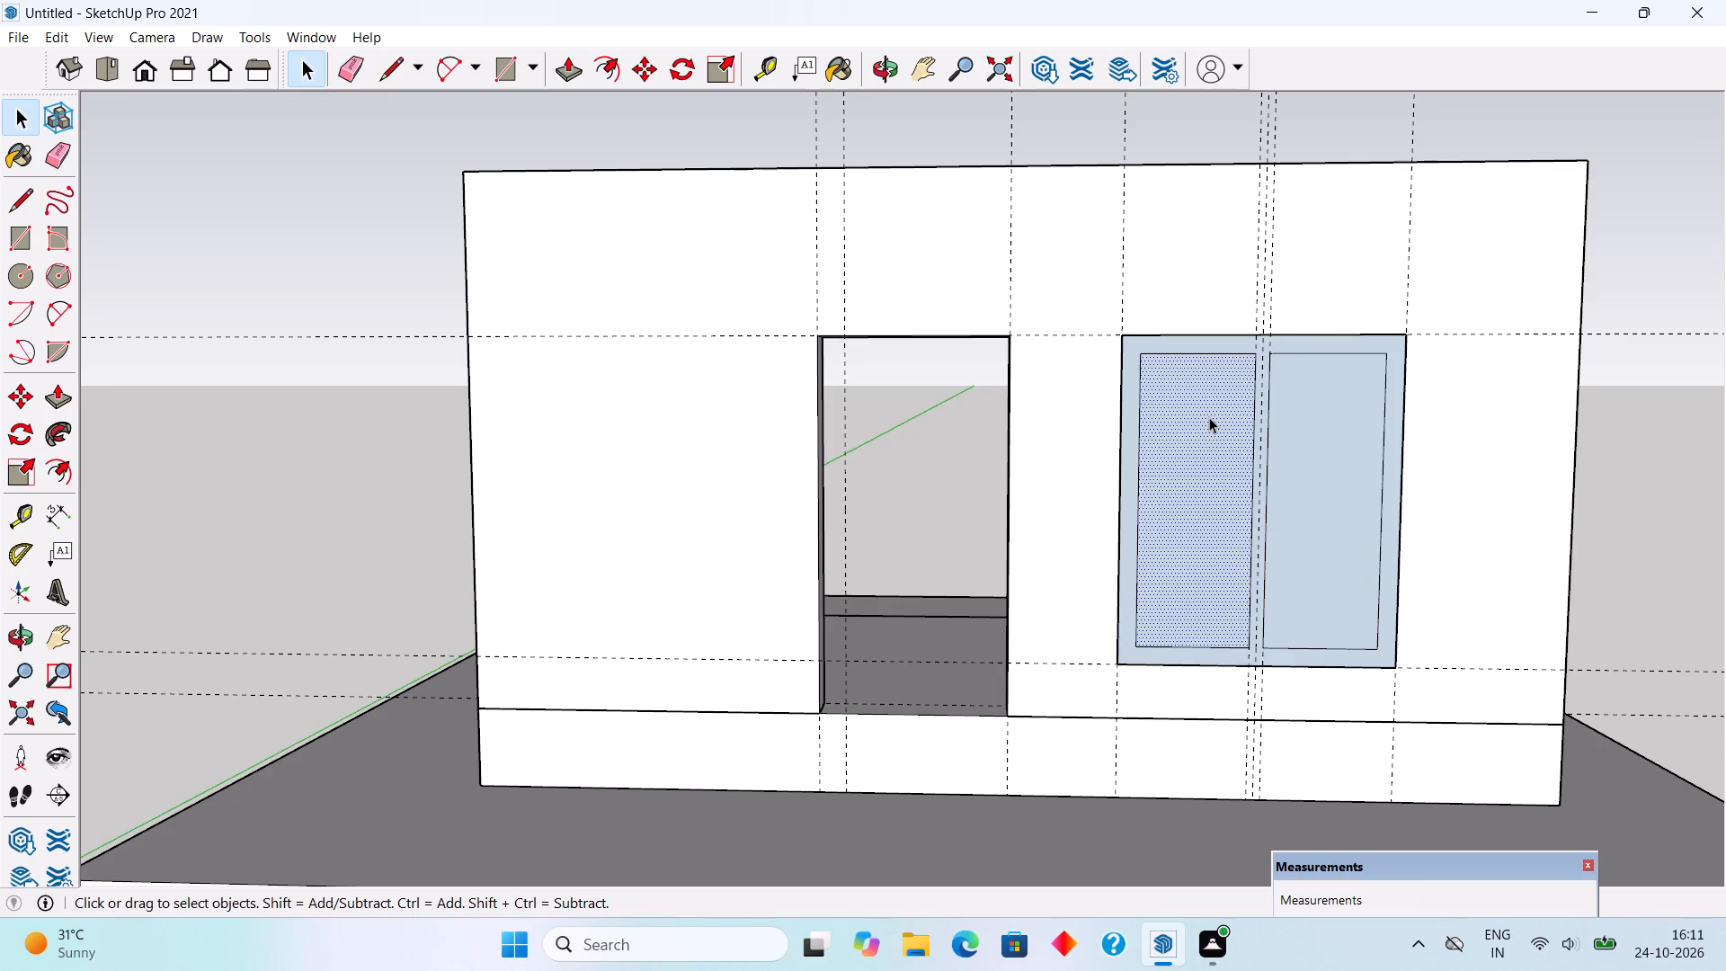
{"action": "key", "text": "Delete"}
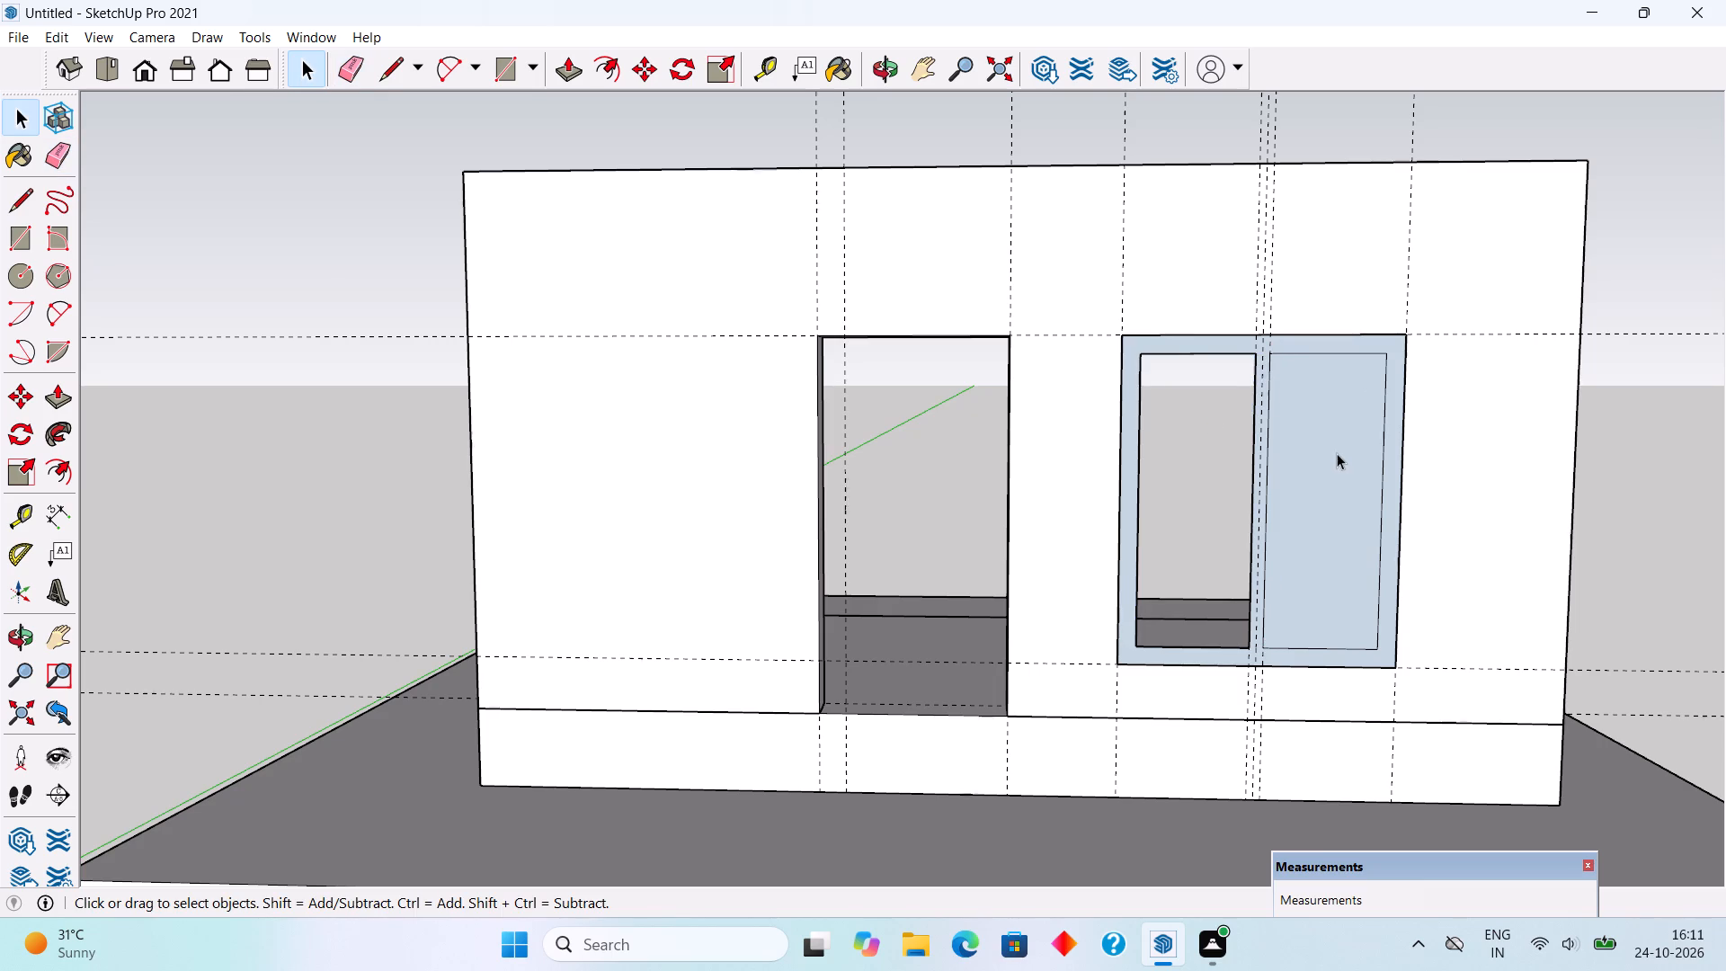
{"action": "left_click", "coordinate": [1334, 456]}
{"action": "key", "text": "Delete"}
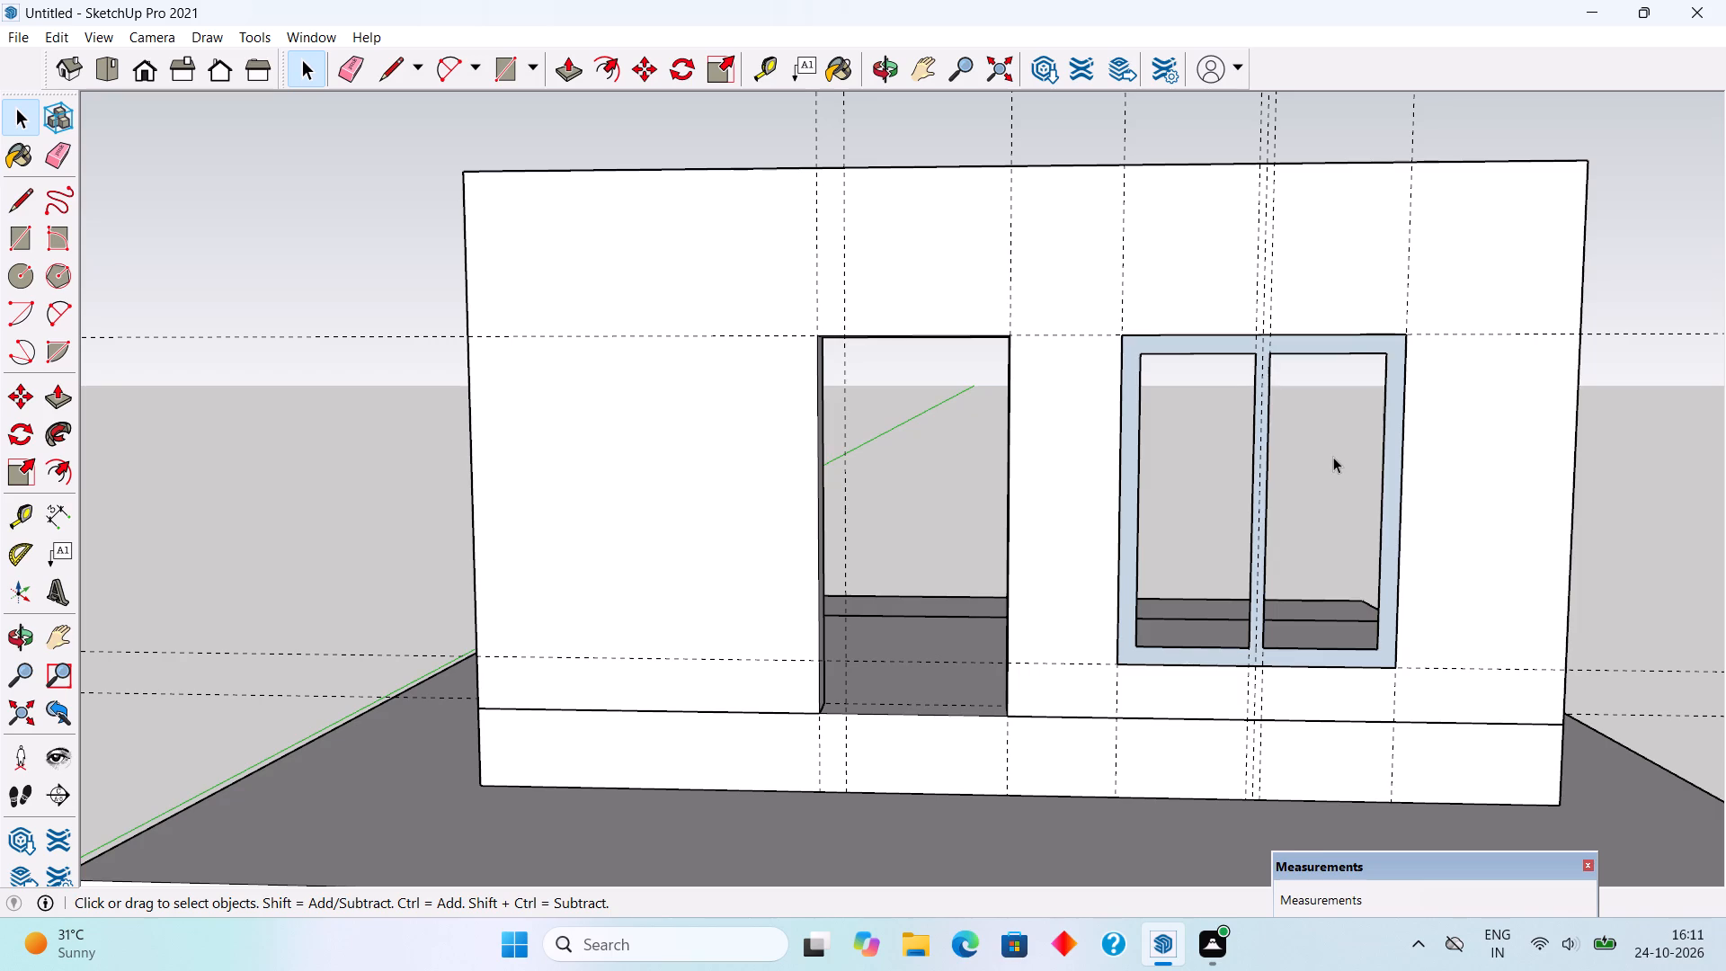
Push/Pull the window frame face 4" outward and make the whole frame a group.
{"action": "key", "text": "p"}
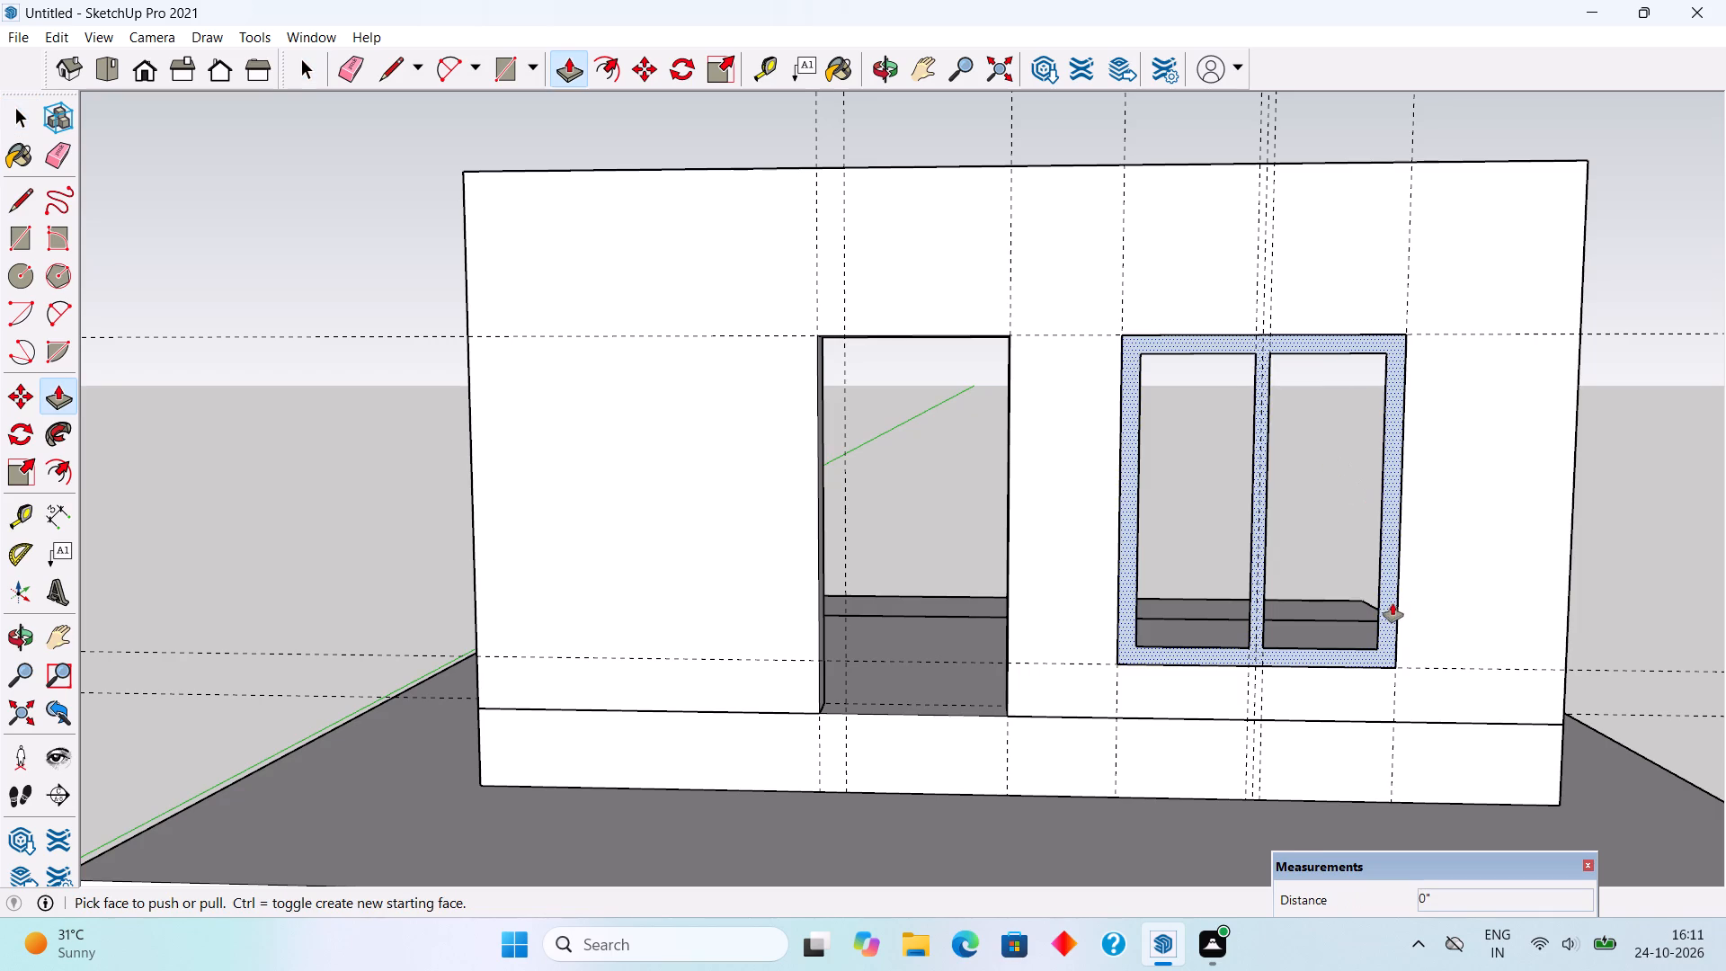
{"action": "left_click", "coordinate": [1393, 605]}
{"action": "type", "text": "4\""}
{"action": "key", "text": "Return"}
{"action": "key", "text": "space"}
{"action": "triple_click", "coordinate": [1391, 625]}
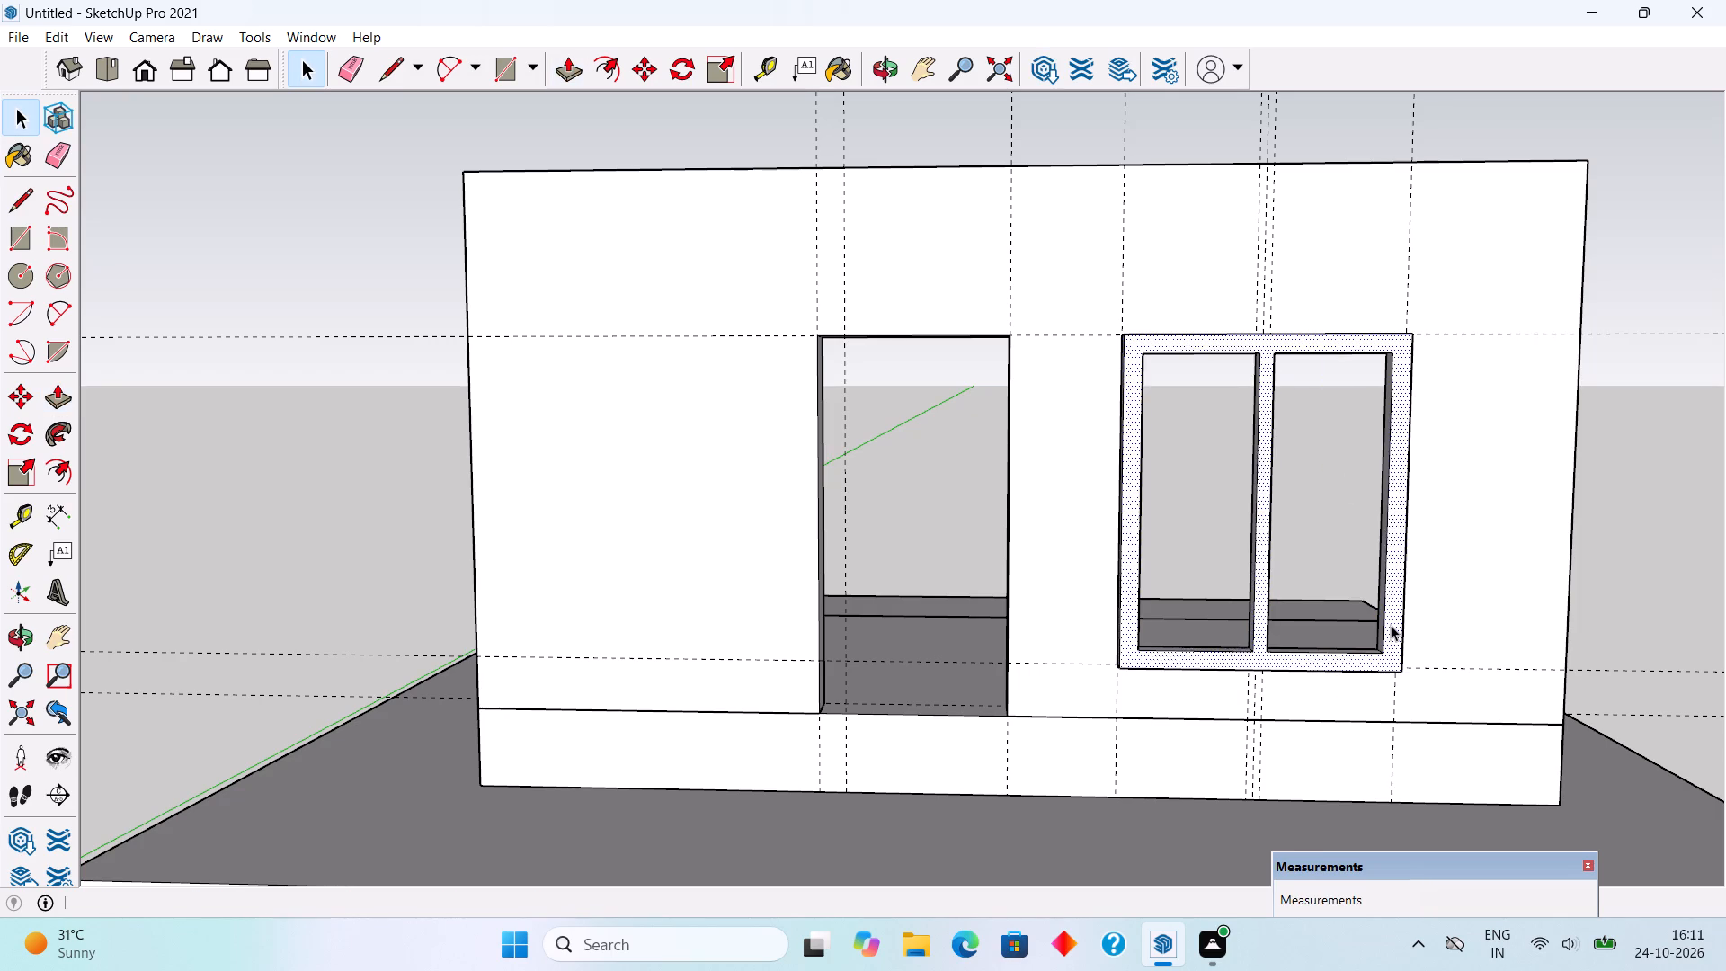
{"action": "right_click", "coordinate": [1391, 625]}
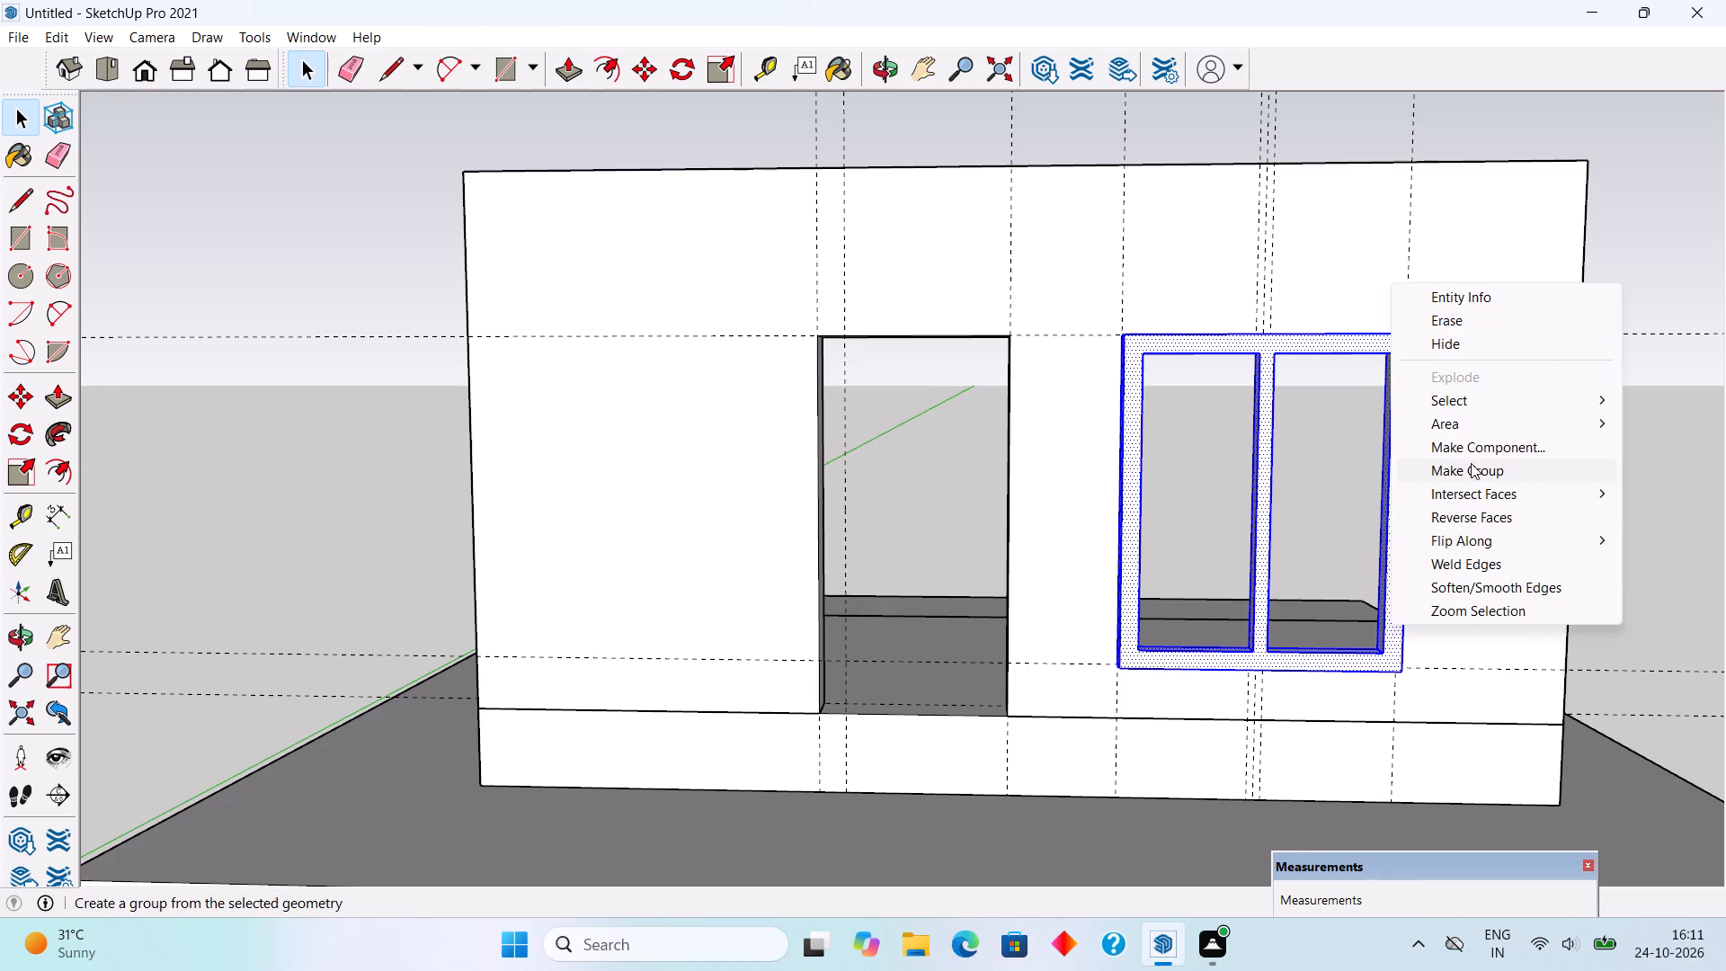
{"action": "left_click", "coordinate": [1471, 463]}
Move the window frame group 4" back to sit flush with the wall, and a further 2" into the opening.
{"action": "middle_click_drag", "start_coordinate": [1017, 483], "coordinate": [1307, 664]}
{"action": "scroll", "coordinate": [1379, 588], "scroll_direction": "up", "scroll_amount": 7}
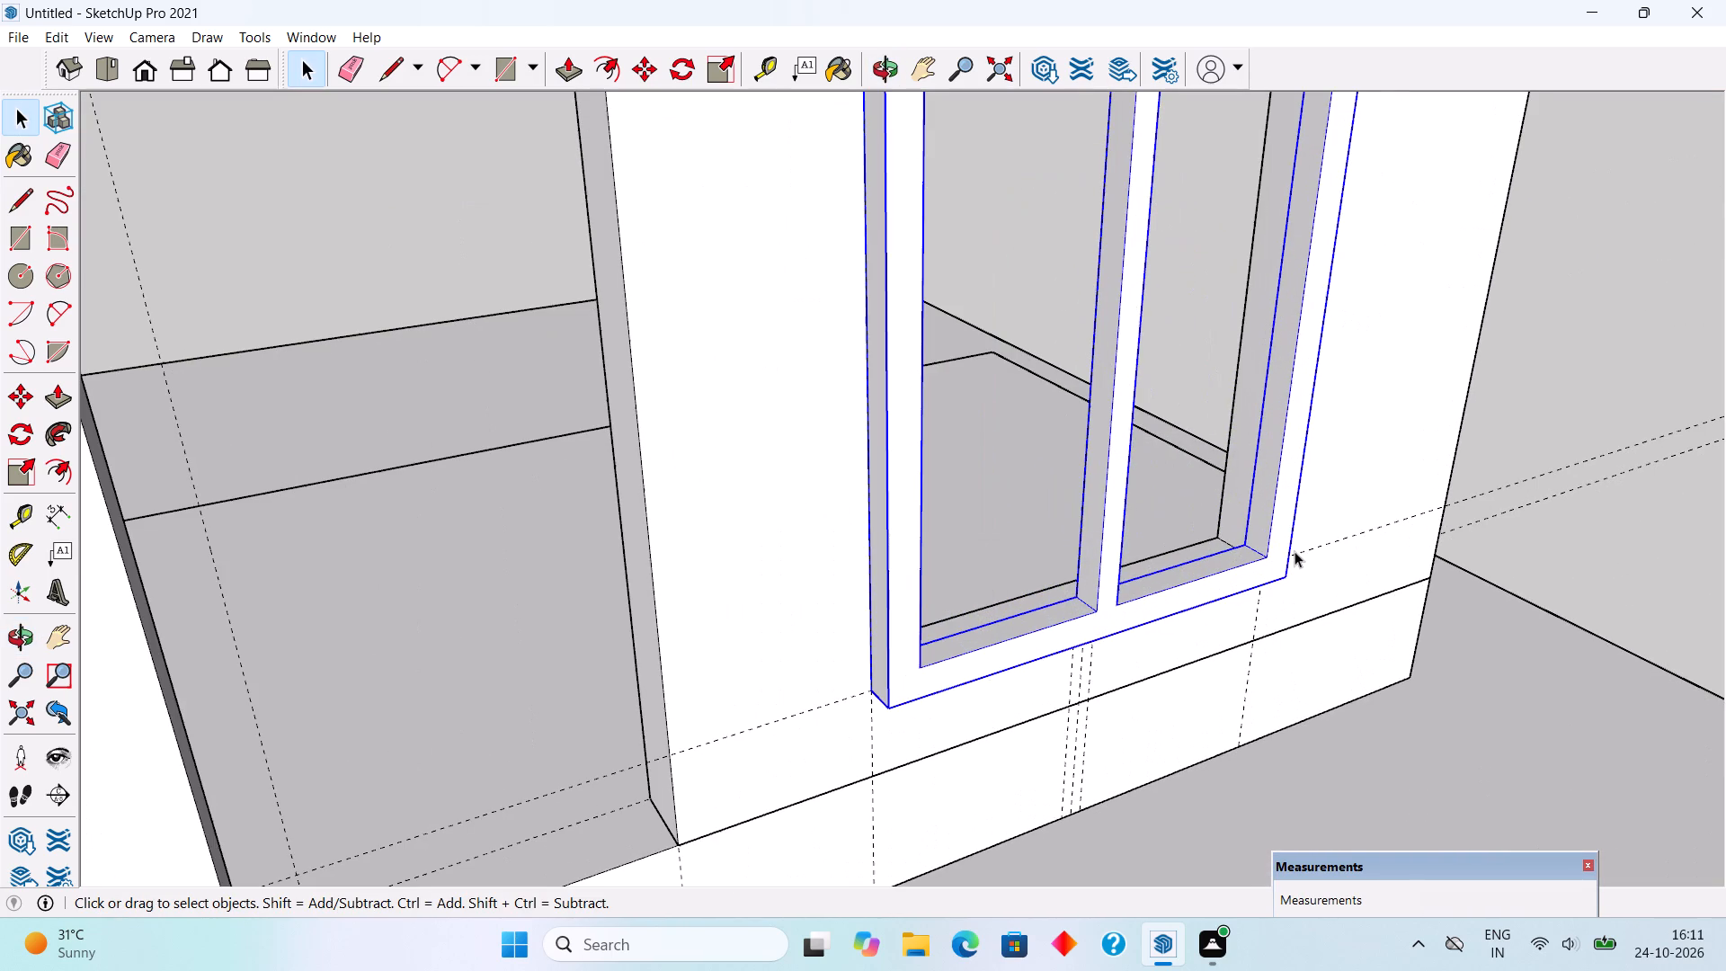
{"action": "left_click", "coordinate": [1272, 567]}
{"action": "key", "text": "m"}
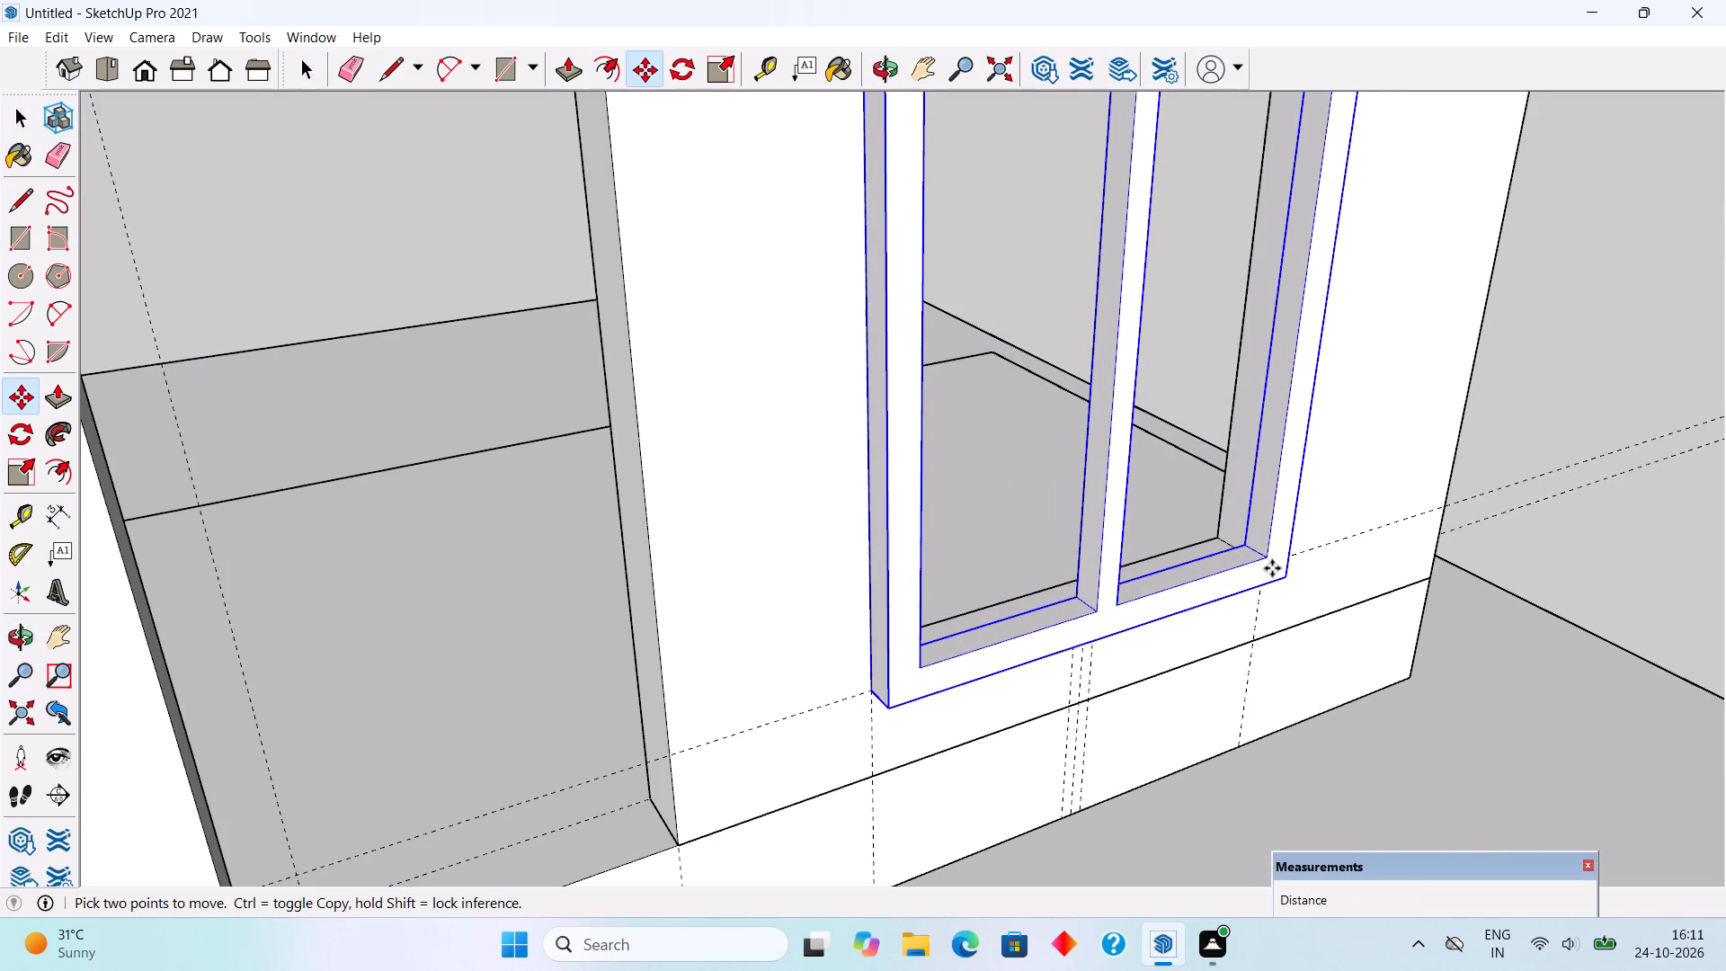
{"action": "left_click", "coordinate": [1293, 583]}
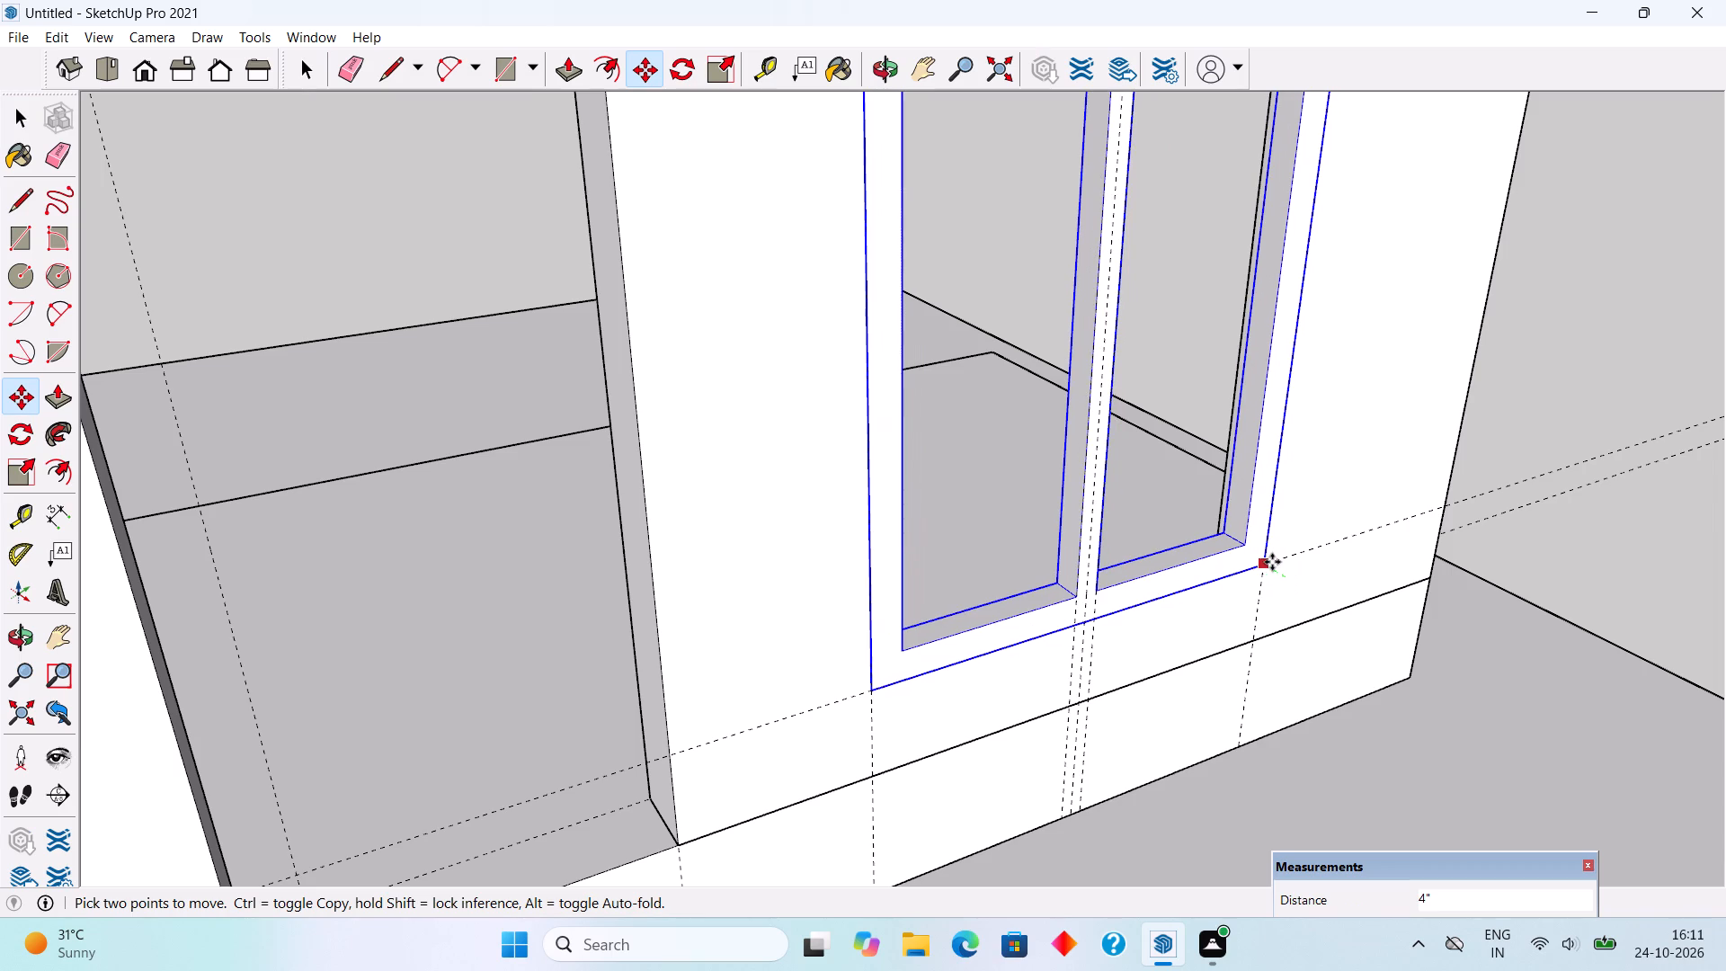
{"action": "left_click", "coordinate": [1259, 570]}
{"action": "left_click", "coordinate": [1259, 568]}
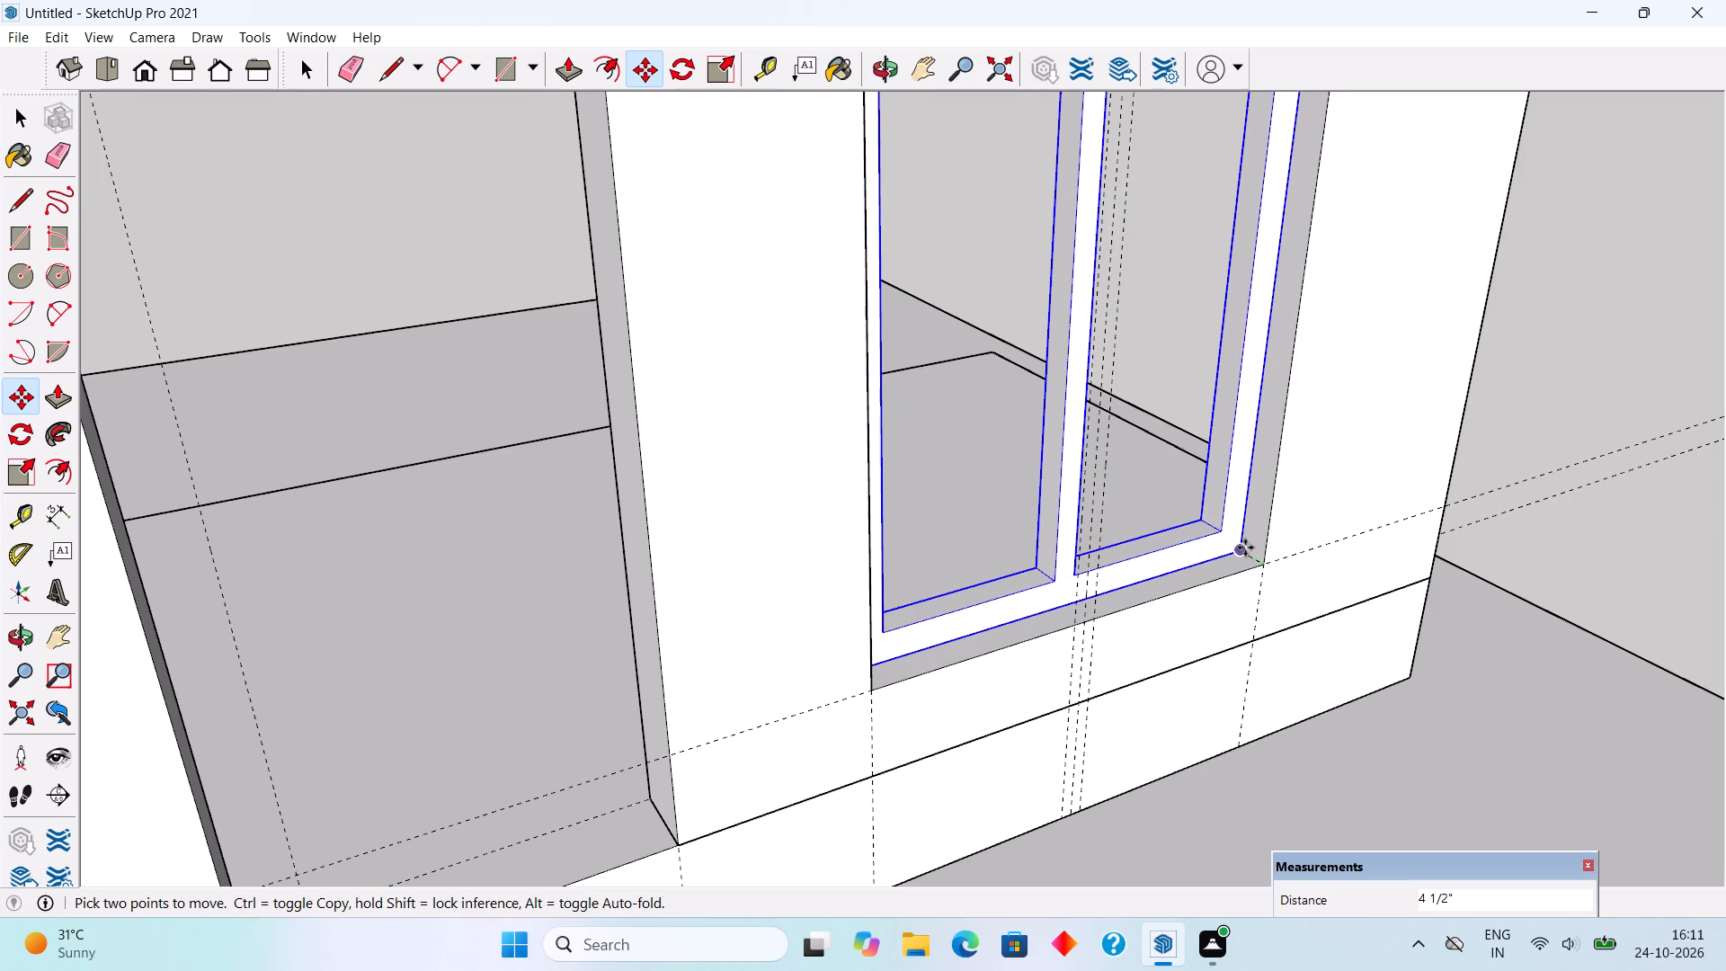
{"action": "type", "text": "2\""}
{"action": "key", "text": "Return"}
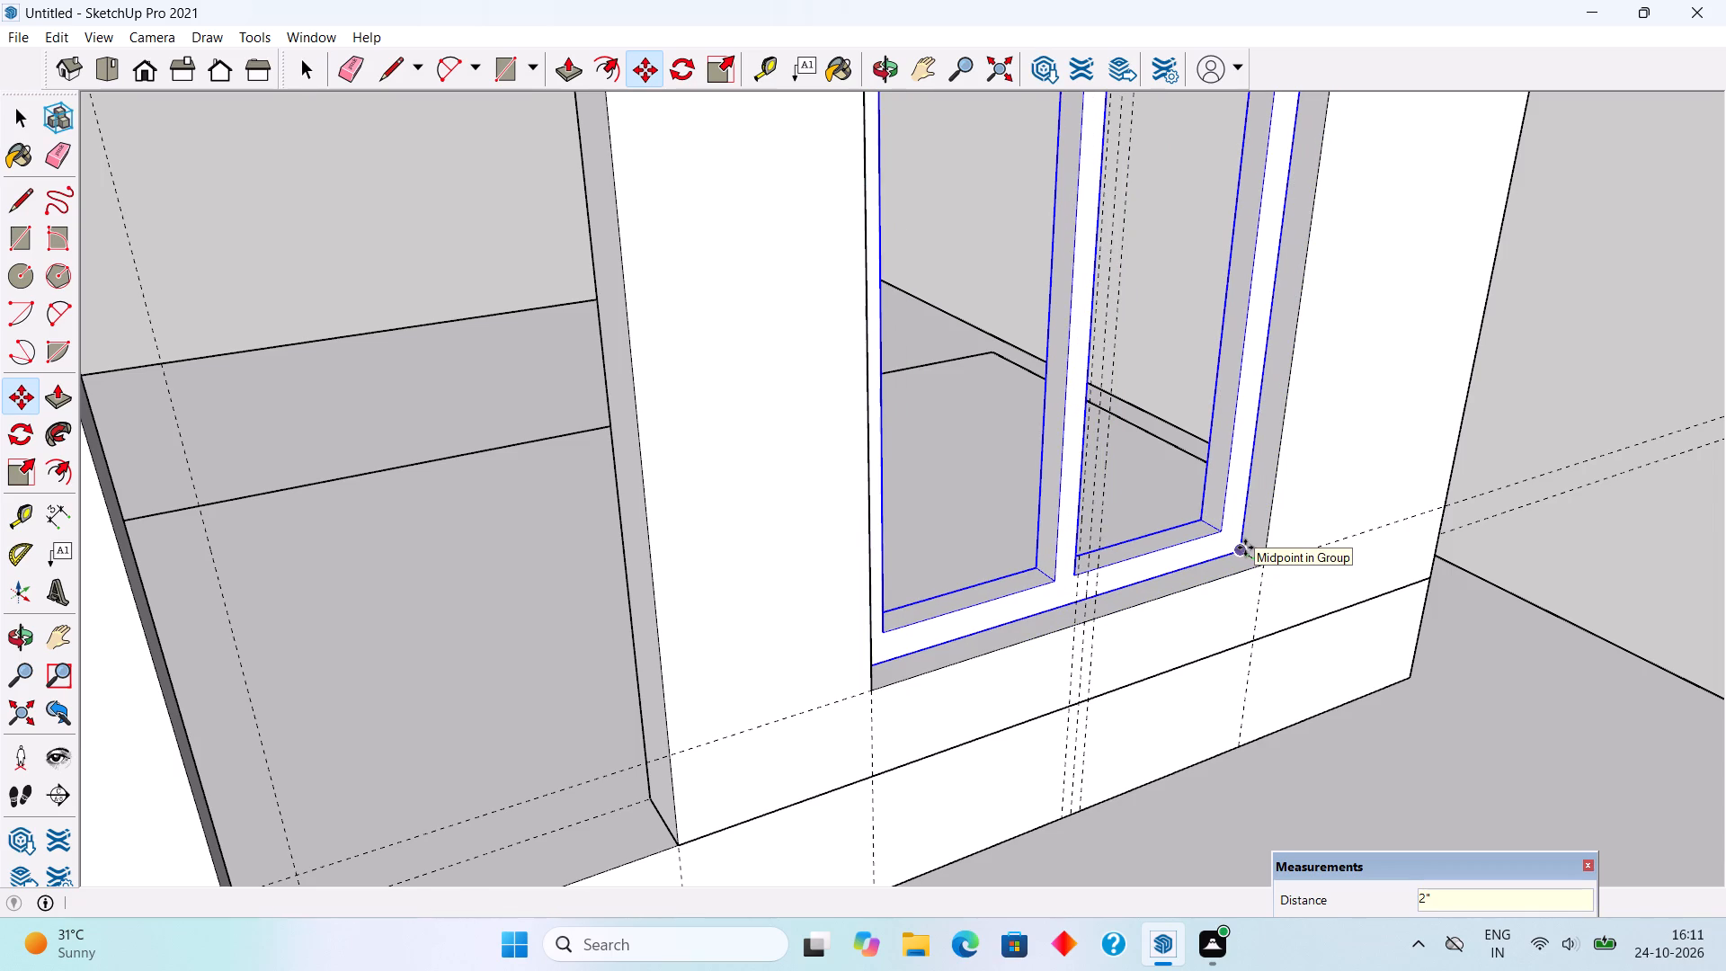
{"action": "key", "text": "space"}
{"action": "scroll", "coordinate": [1245, 548], "scroll_direction": "down", "scroll_amount": 6}
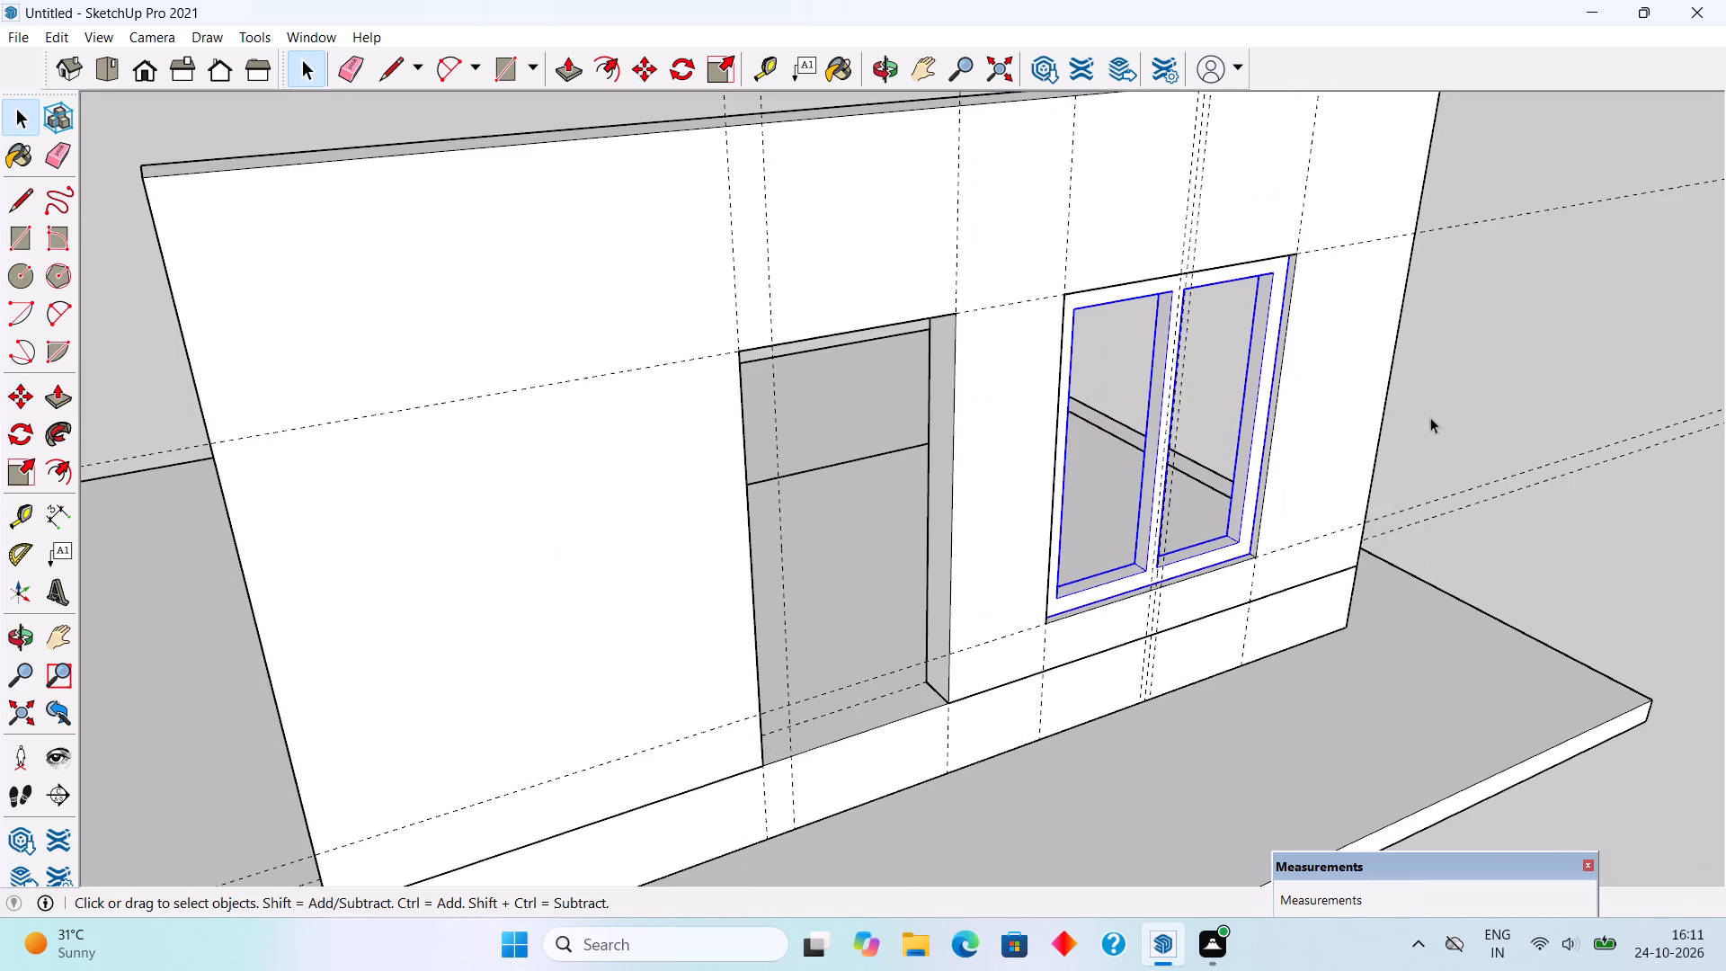
{"action": "left_click", "coordinate": [1430, 413]}
Draw a 2' 1/2" by 5' 4" glass rectangle filling the left pane opening of the window frame.
{"action": "middle_click_drag", "start_coordinate": [1319, 431], "coordinate": [1108, 402]}
{"action": "scroll", "coordinate": [977, 307], "scroll_direction": "up", "scroll_amount": 3}
{"action": "middle_click_drag", "start_coordinate": [1345, 707], "coordinate": [1340, 676]}
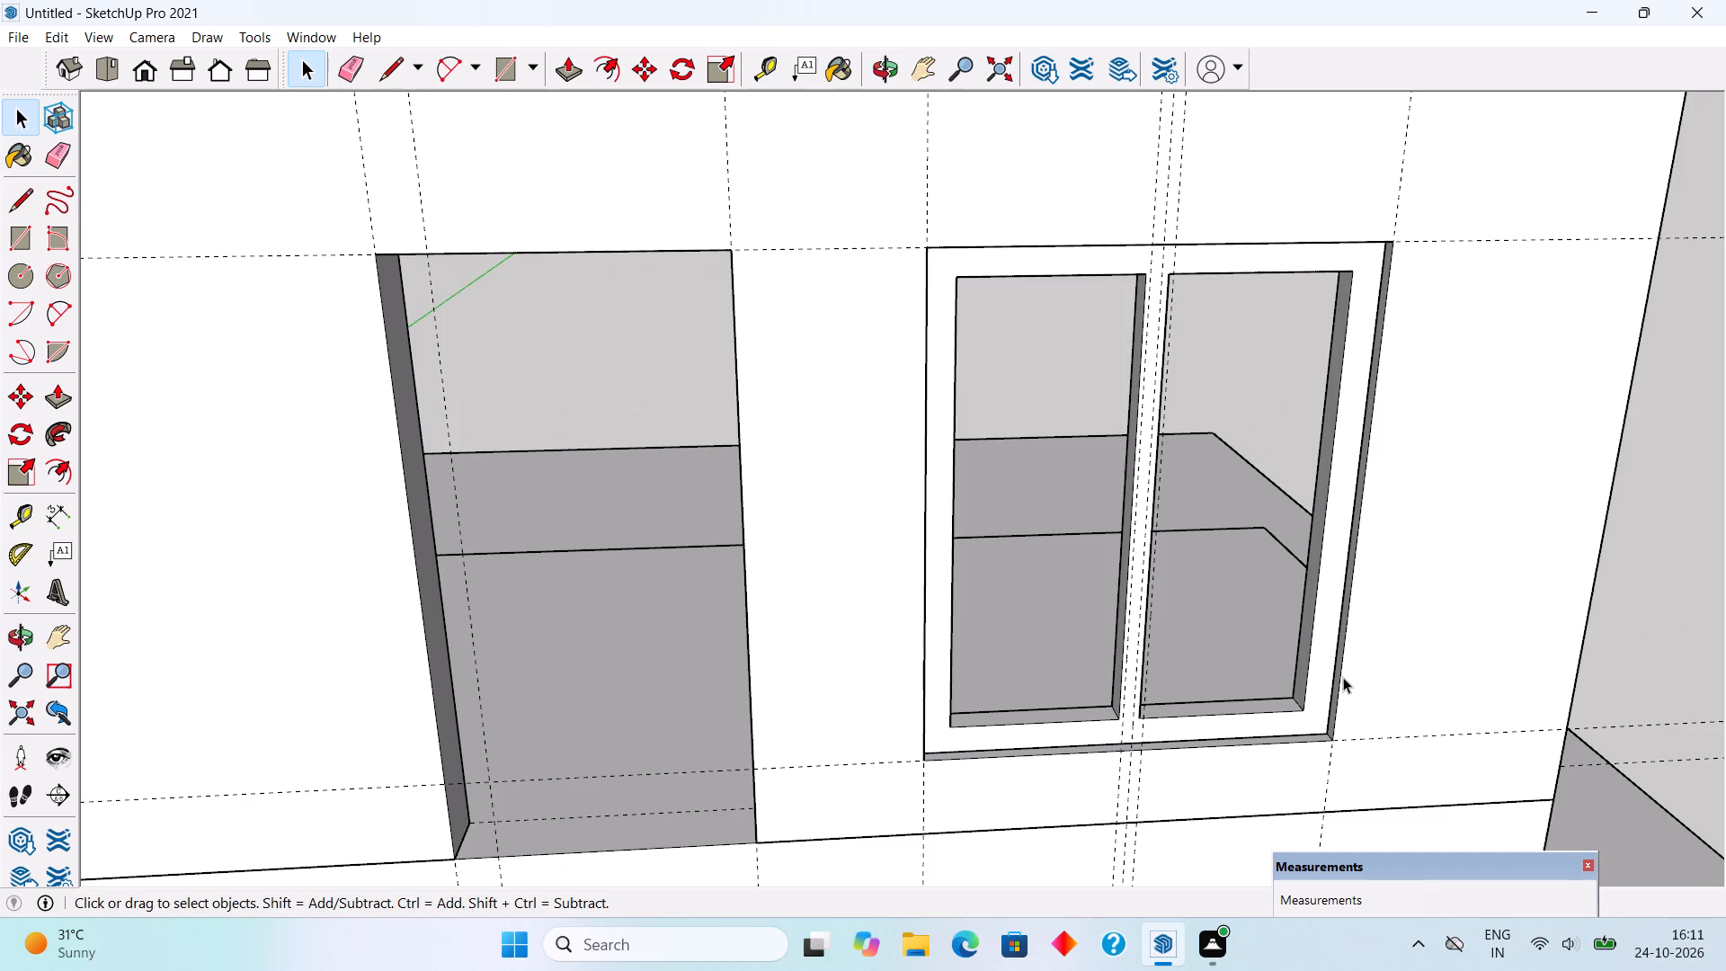
{"action": "scroll", "coordinate": [1348, 678], "scroll_direction": "up", "scroll_amount": 2}
{"action": "key", "text": "r"}
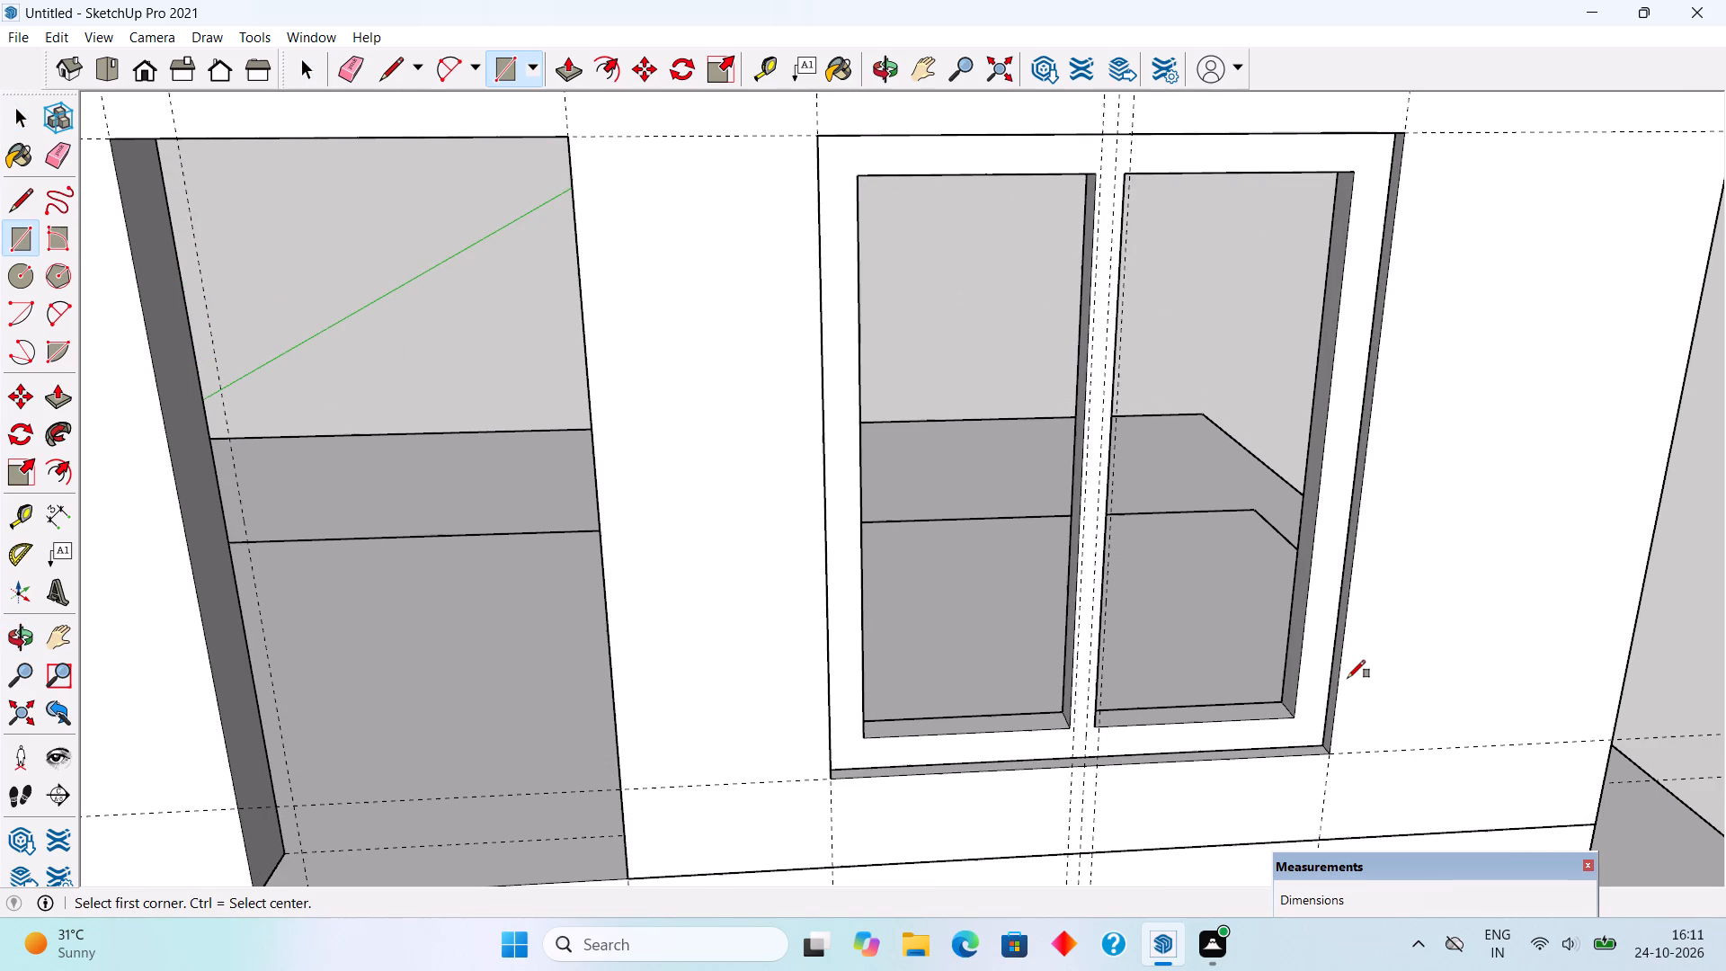
{"action": "left_click", "coordinate": [859, 179]}
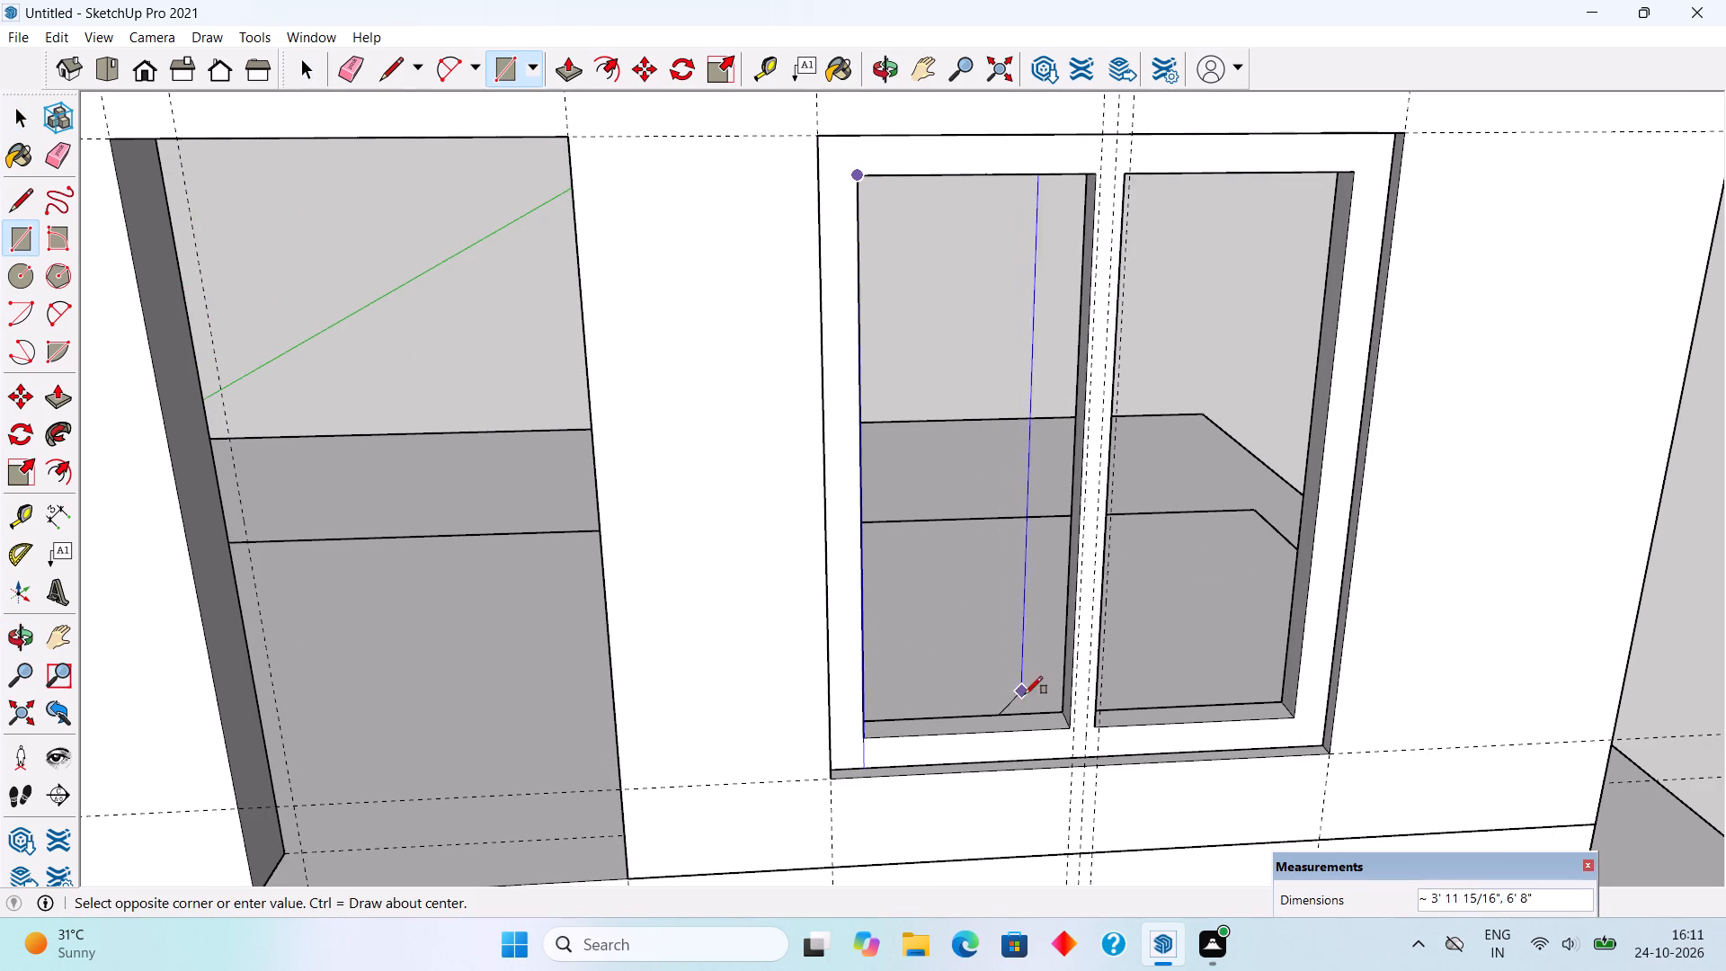
{"action": "left_click", "coordinate": [1063, 729]}
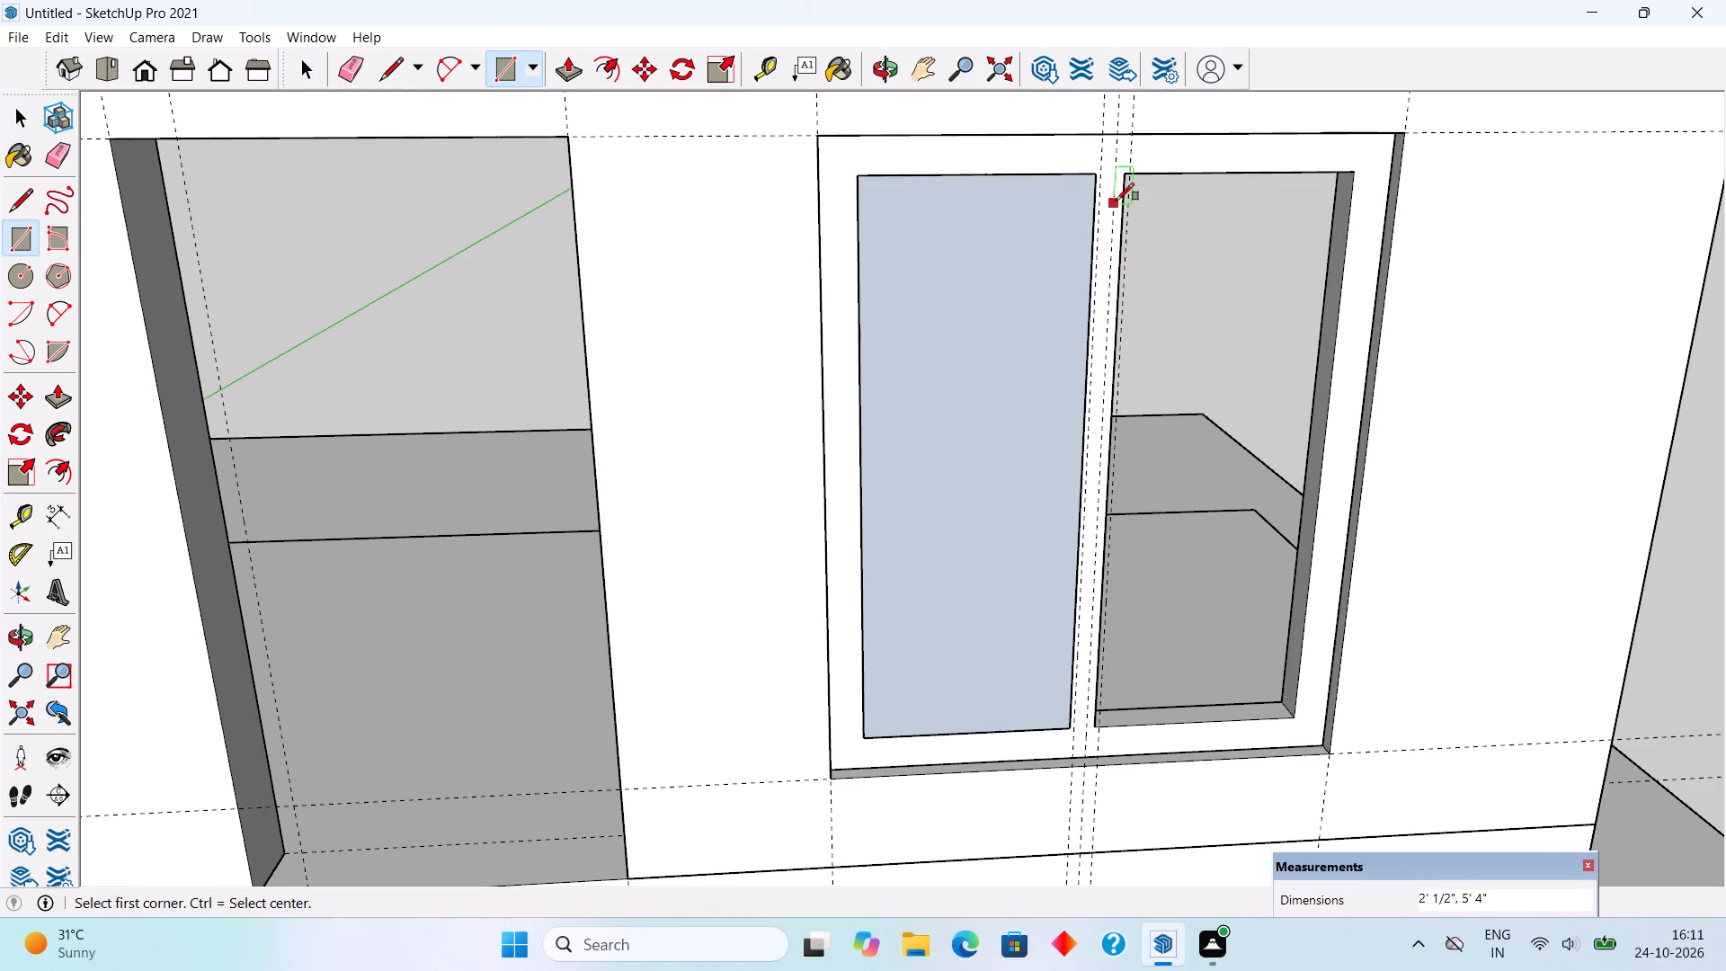
Draw a glass rectangle filling the right pane opening of the window frame, corner to corner.
{"action": "left_click", "coordinate": [1122, 176]}
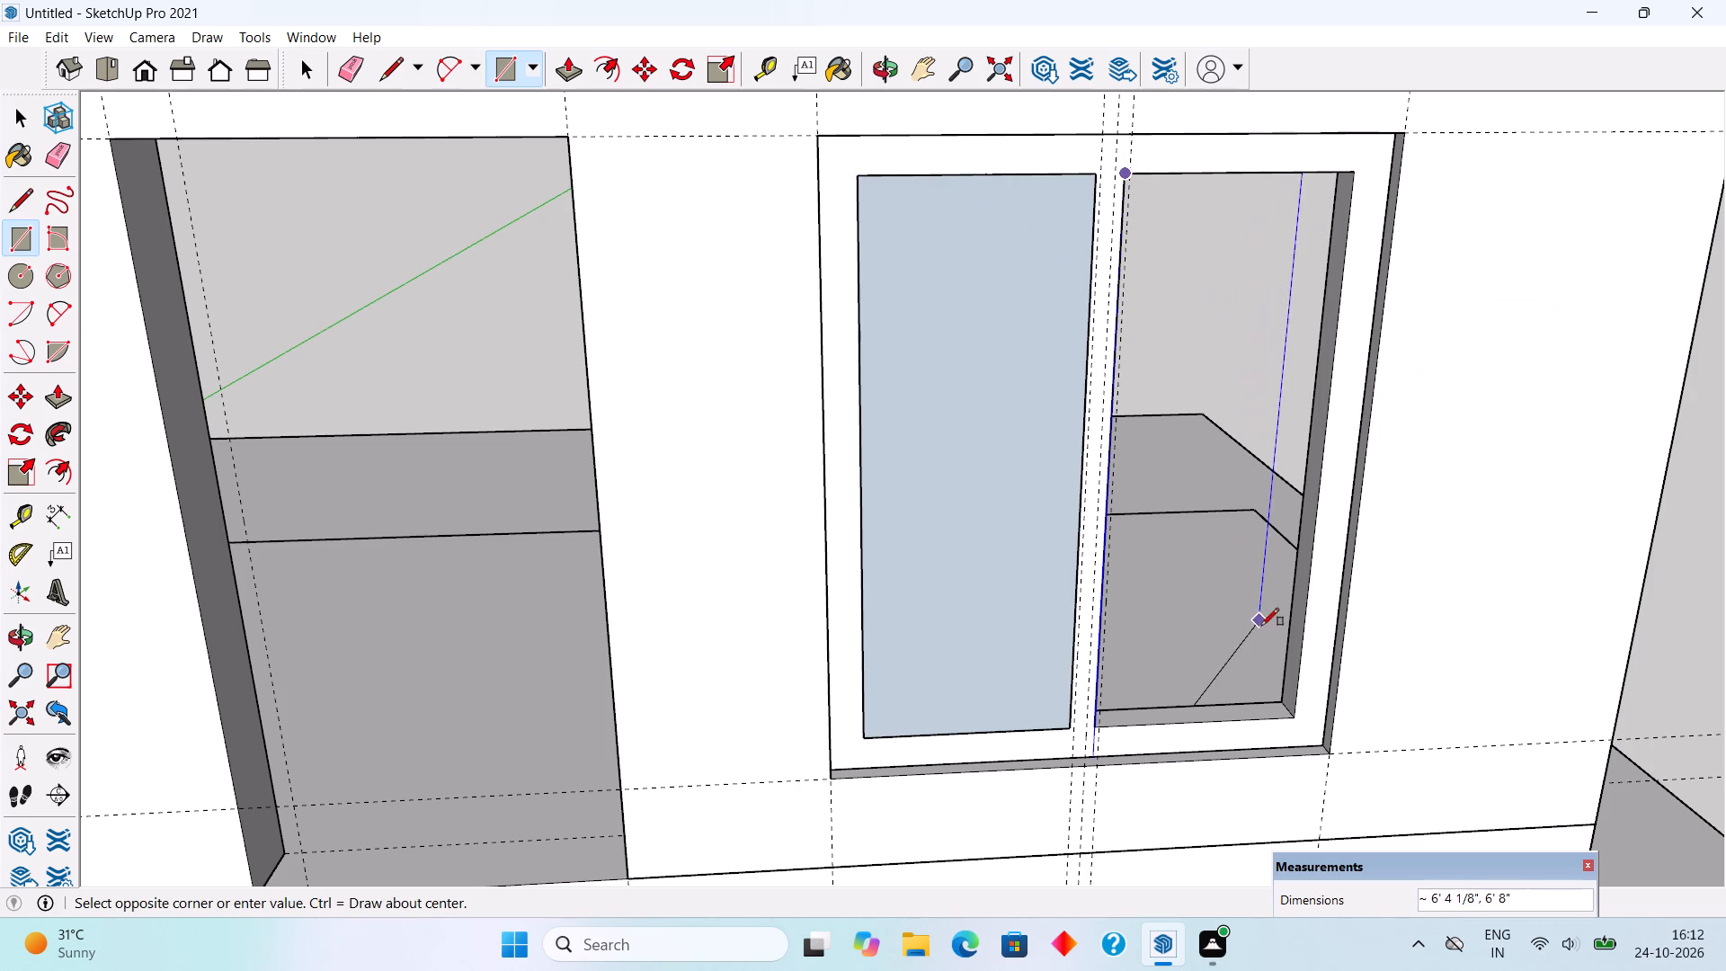
{"action": "left_click", "coordinate": [1286, 723]}
{"action": "key", "text": "space"}
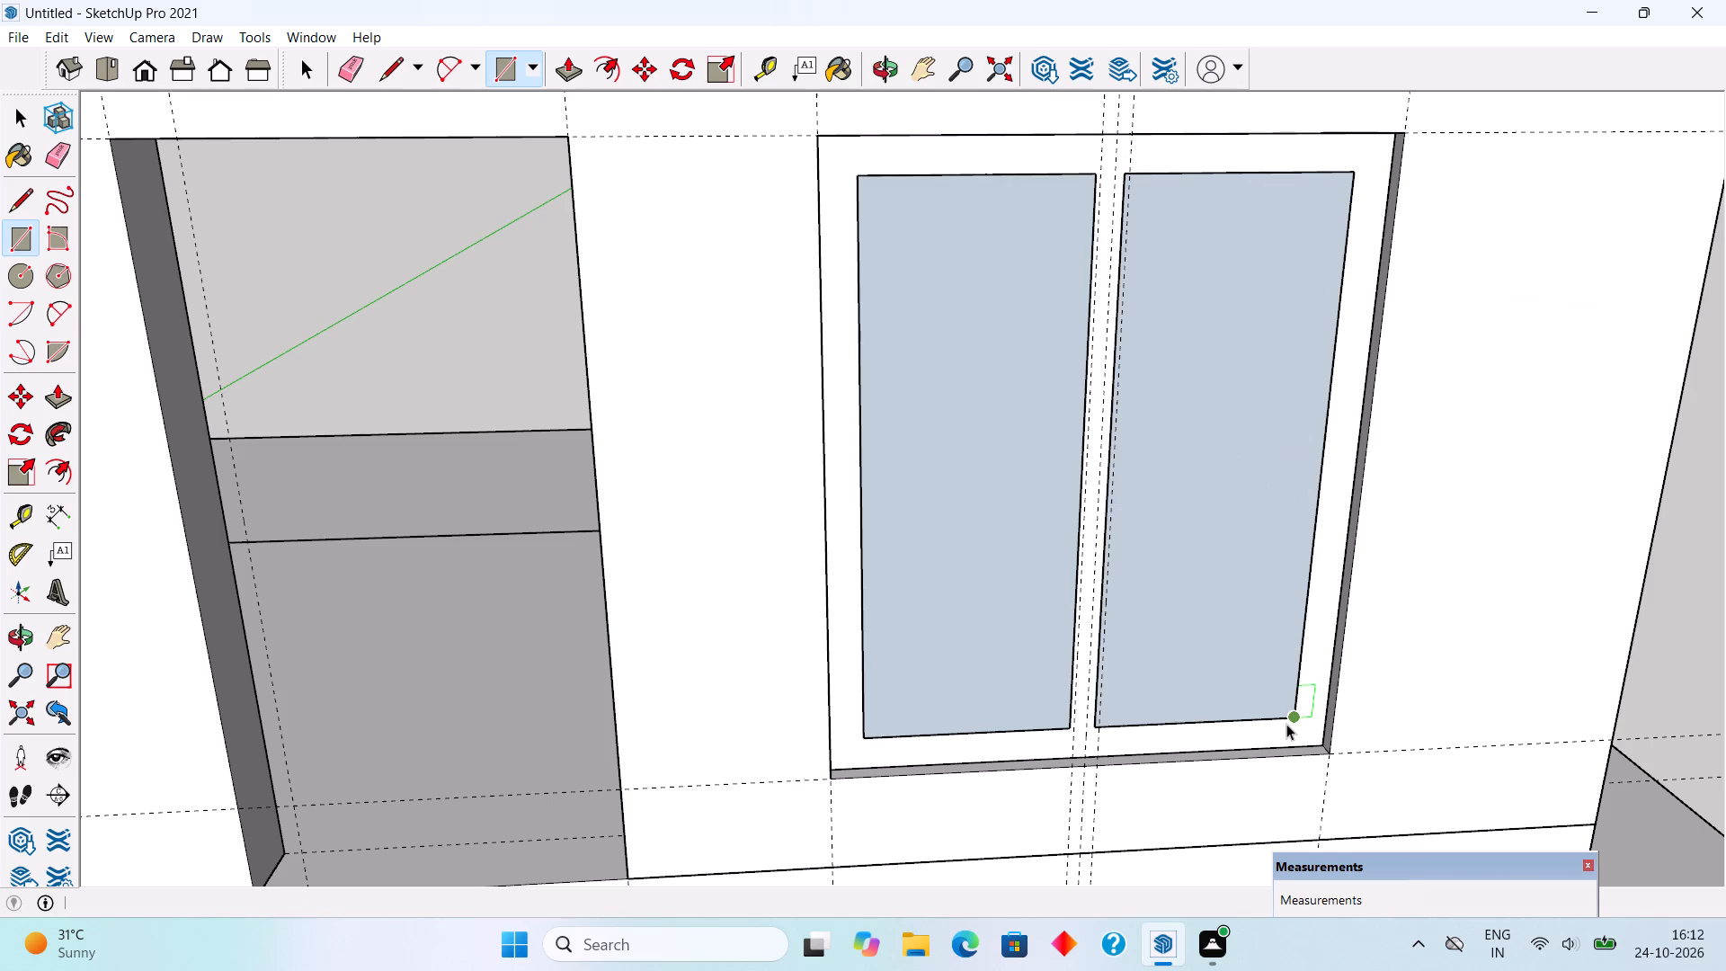
Make the right glass pane and the left glass pane each a separate group.
{"action": "triple_click", "coordinate": [1262, 601]}
{"action": "right_click", "coordinate": [1262, 601]}
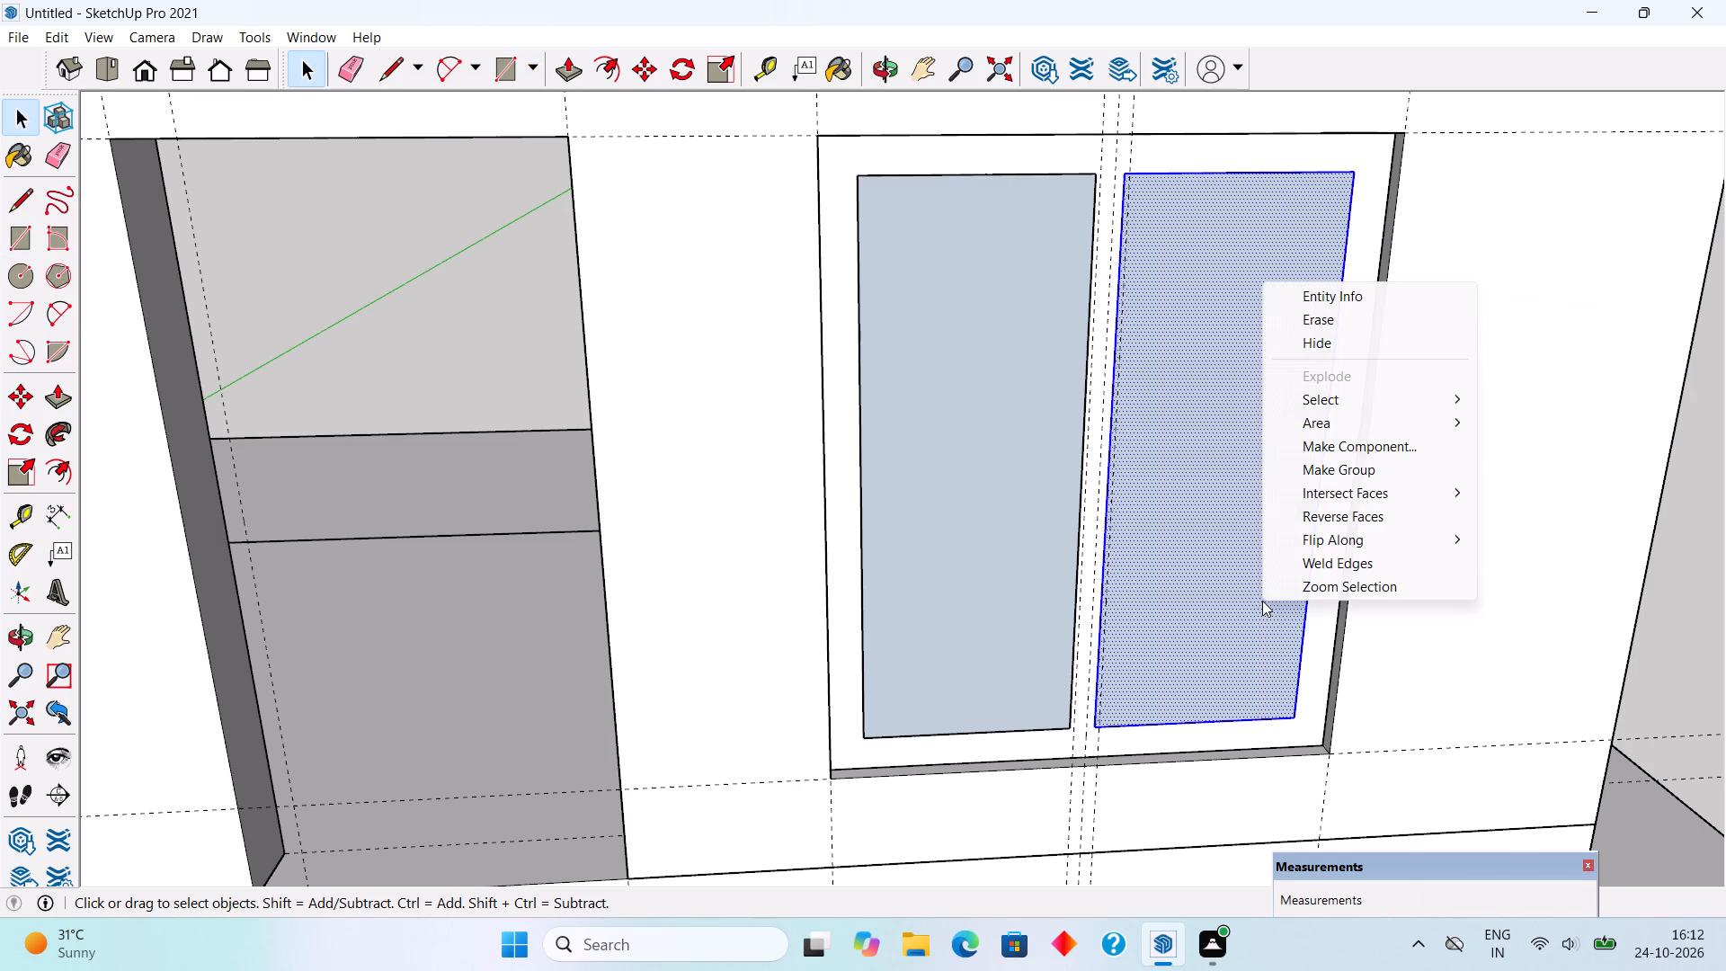
{"action": "left_click", "coordinate": [1315, 466]}
{"action": "triple_click", "coordinate": [1046, 450]}
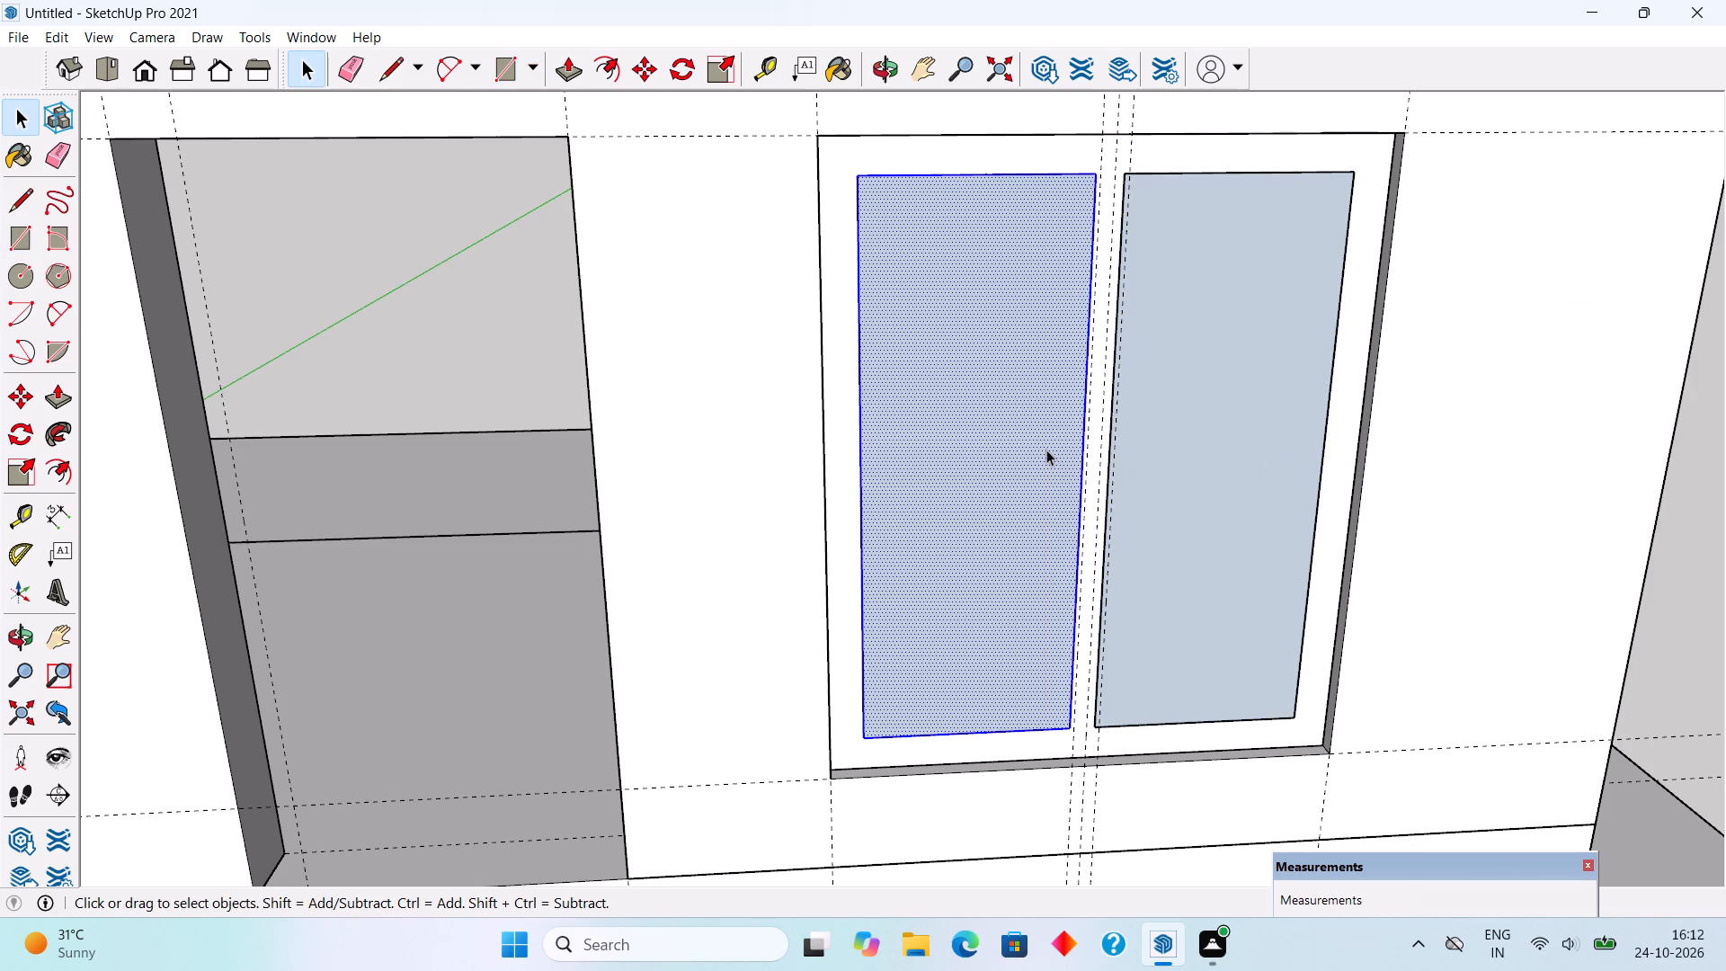
{"action": "right_click", "coordinate": [1046, 450]}
{"action": "left_click", "coordinate": [1117, 641]}
{"action": "scroll", "coordinate": [1121, 624], "scroll_direction": "down", "scroll_amount": 10}
{"action": "left_click", "coordinate": [1376, 566]}
Draw a 3' 6" by 7' rectangle covering the door opening in the front wall.
{"action": "middle_click_drag", "start_coordinate": [697, 700], "coordinate": [667, 675]}
{"action": "scroll", "coordinate": [667, 675], "scroll_direction": "up", "scroll_amount": 3}
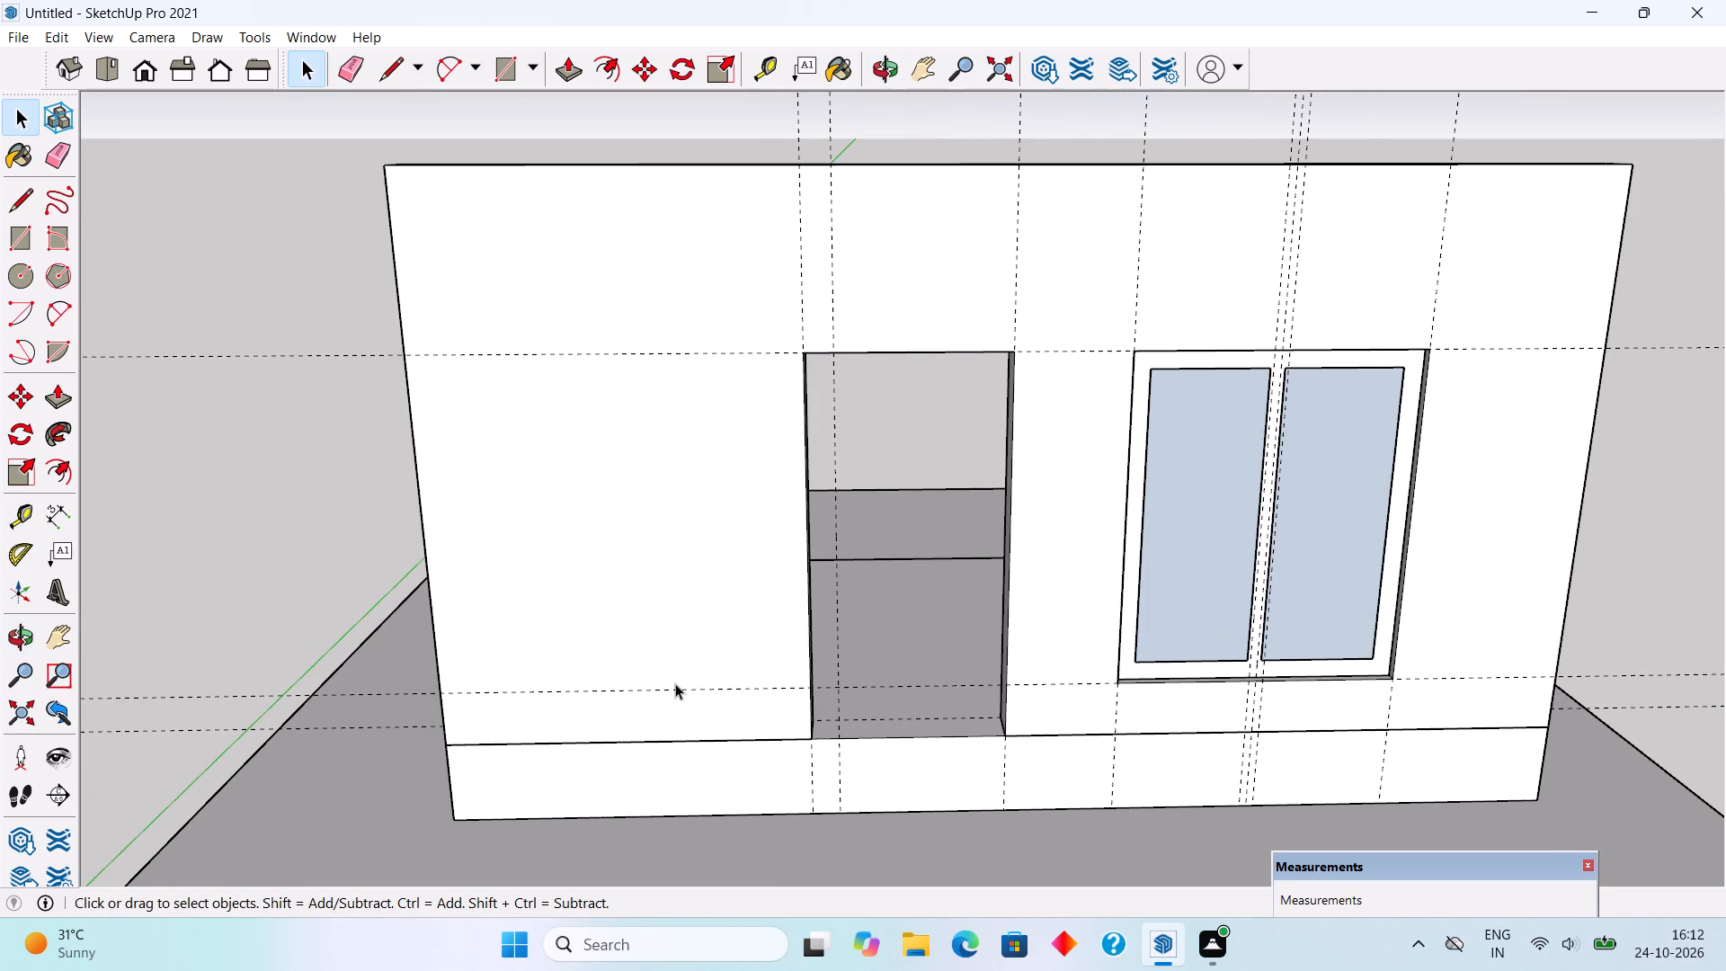
{"action": "key", "text": "r"}
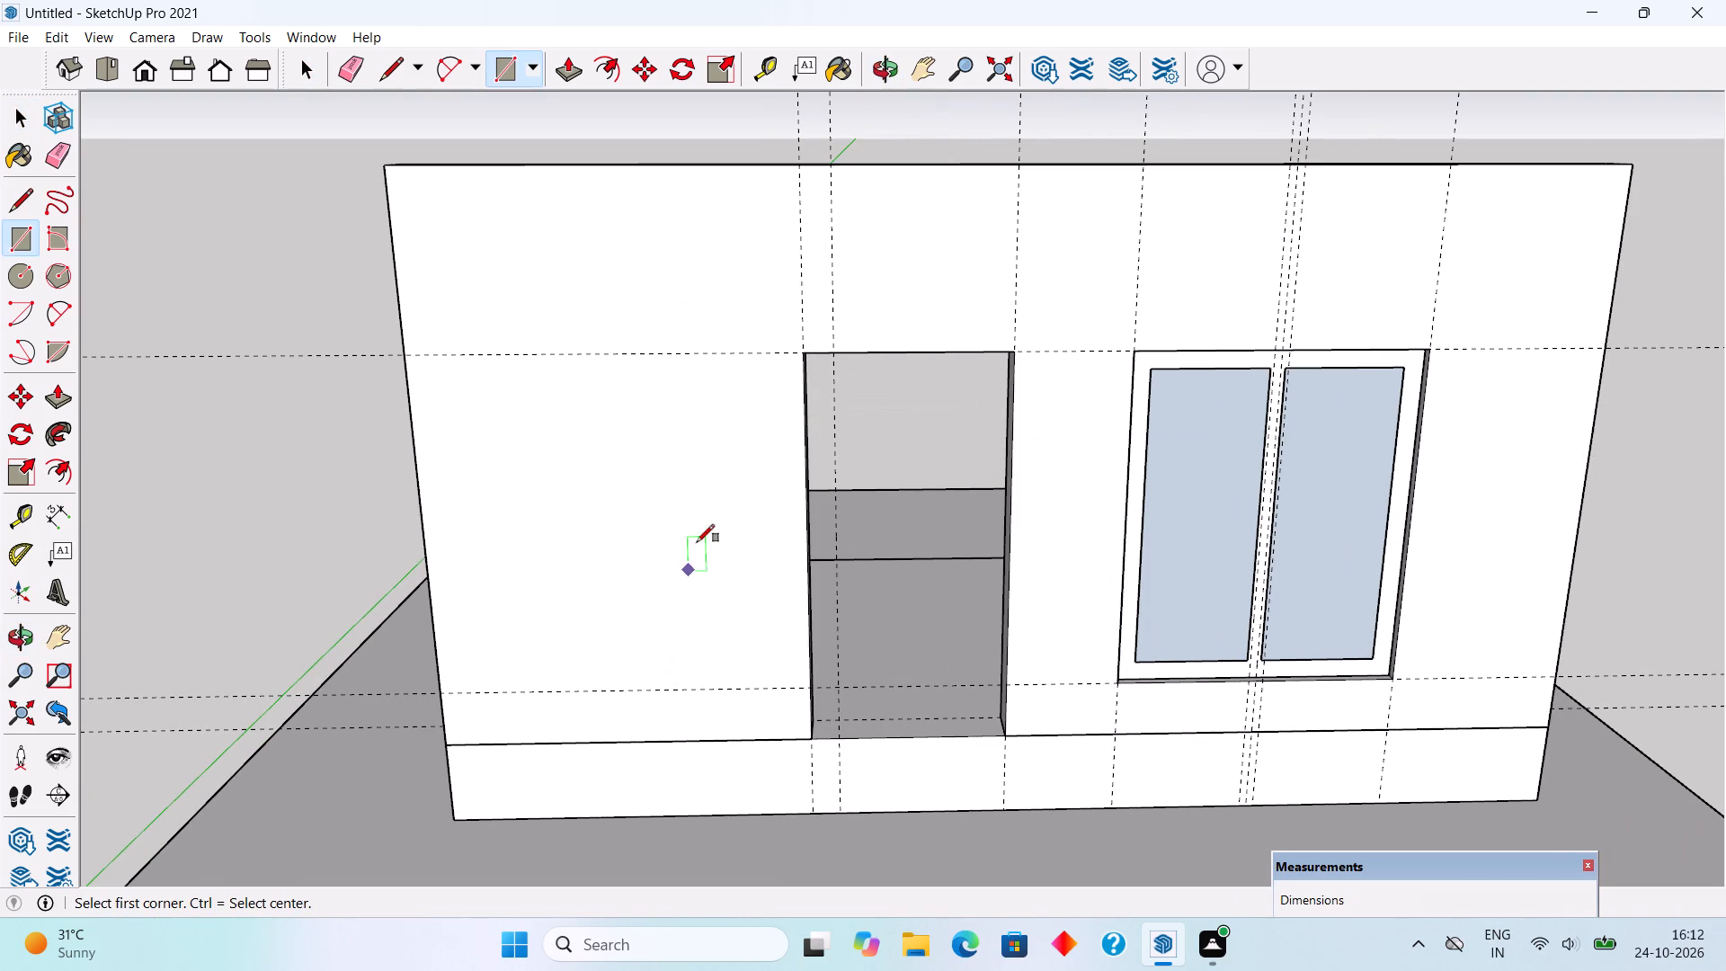
{"action": "left_click", "coordinate": [808, 365]}
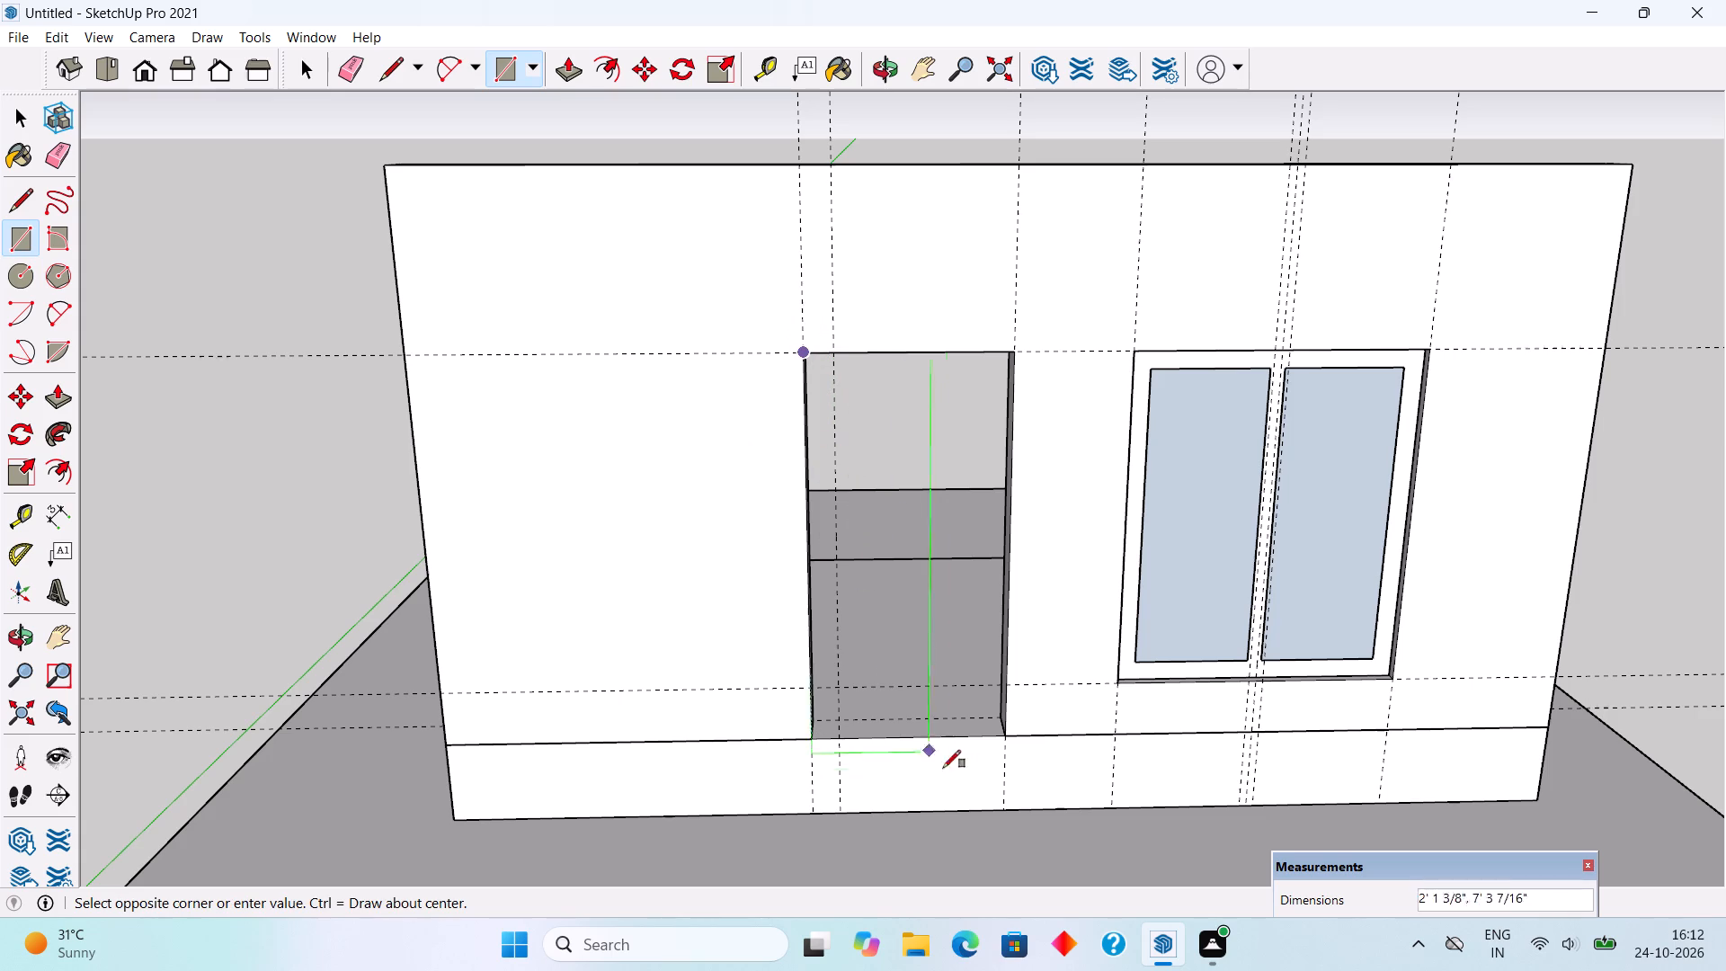
{"action": "left_click", "coordinate": [1007, 735]}
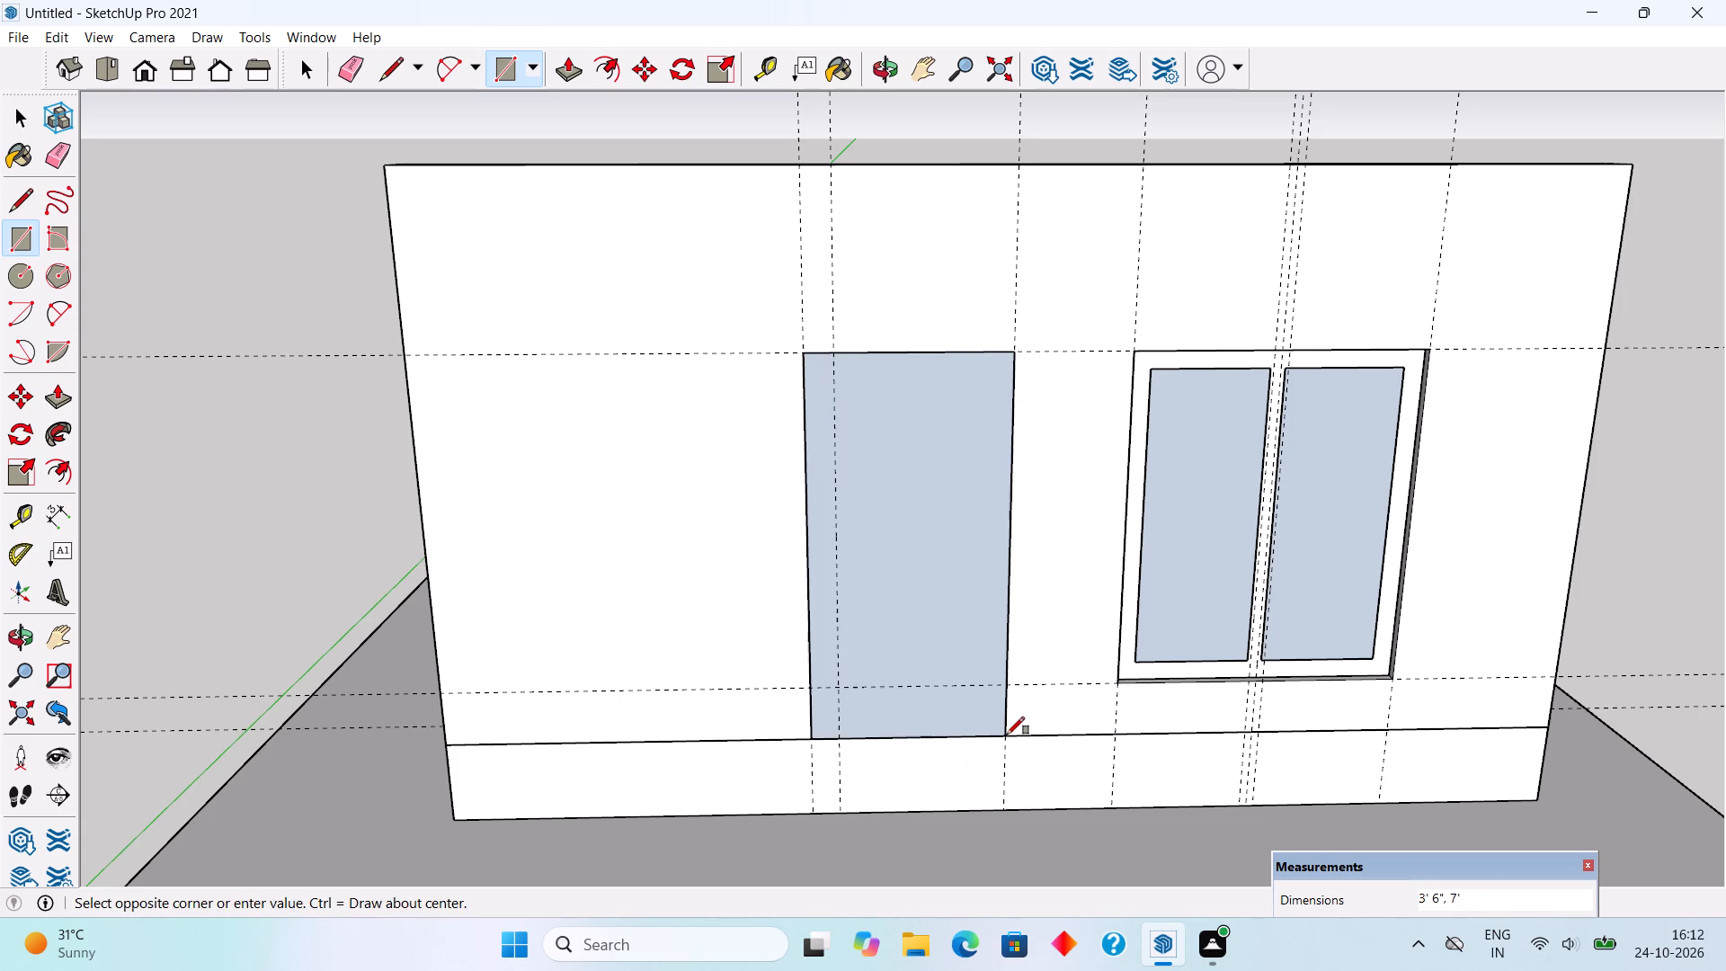
Offset the door rectangle 4" inward and delete the inner face, leaving only the door frame face.
{"action": "key", "text": "f"}
{"action": "left_click", "coordinate": [943, 731]}
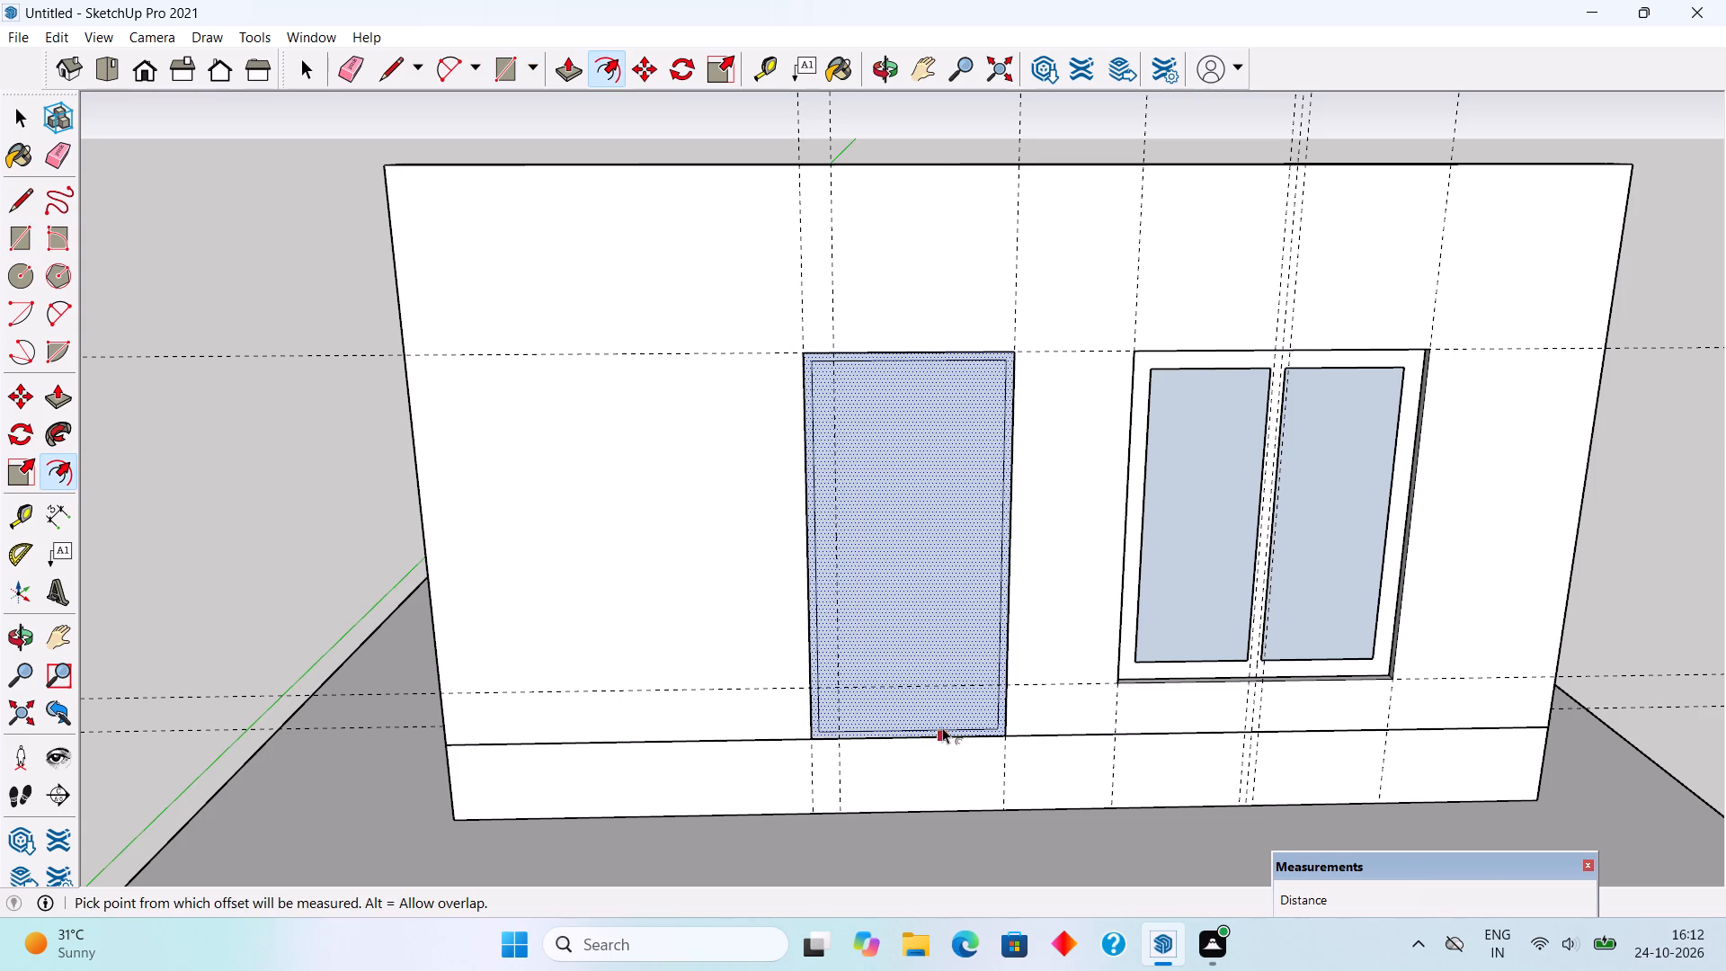
{"action": "type", "text": "4\""}
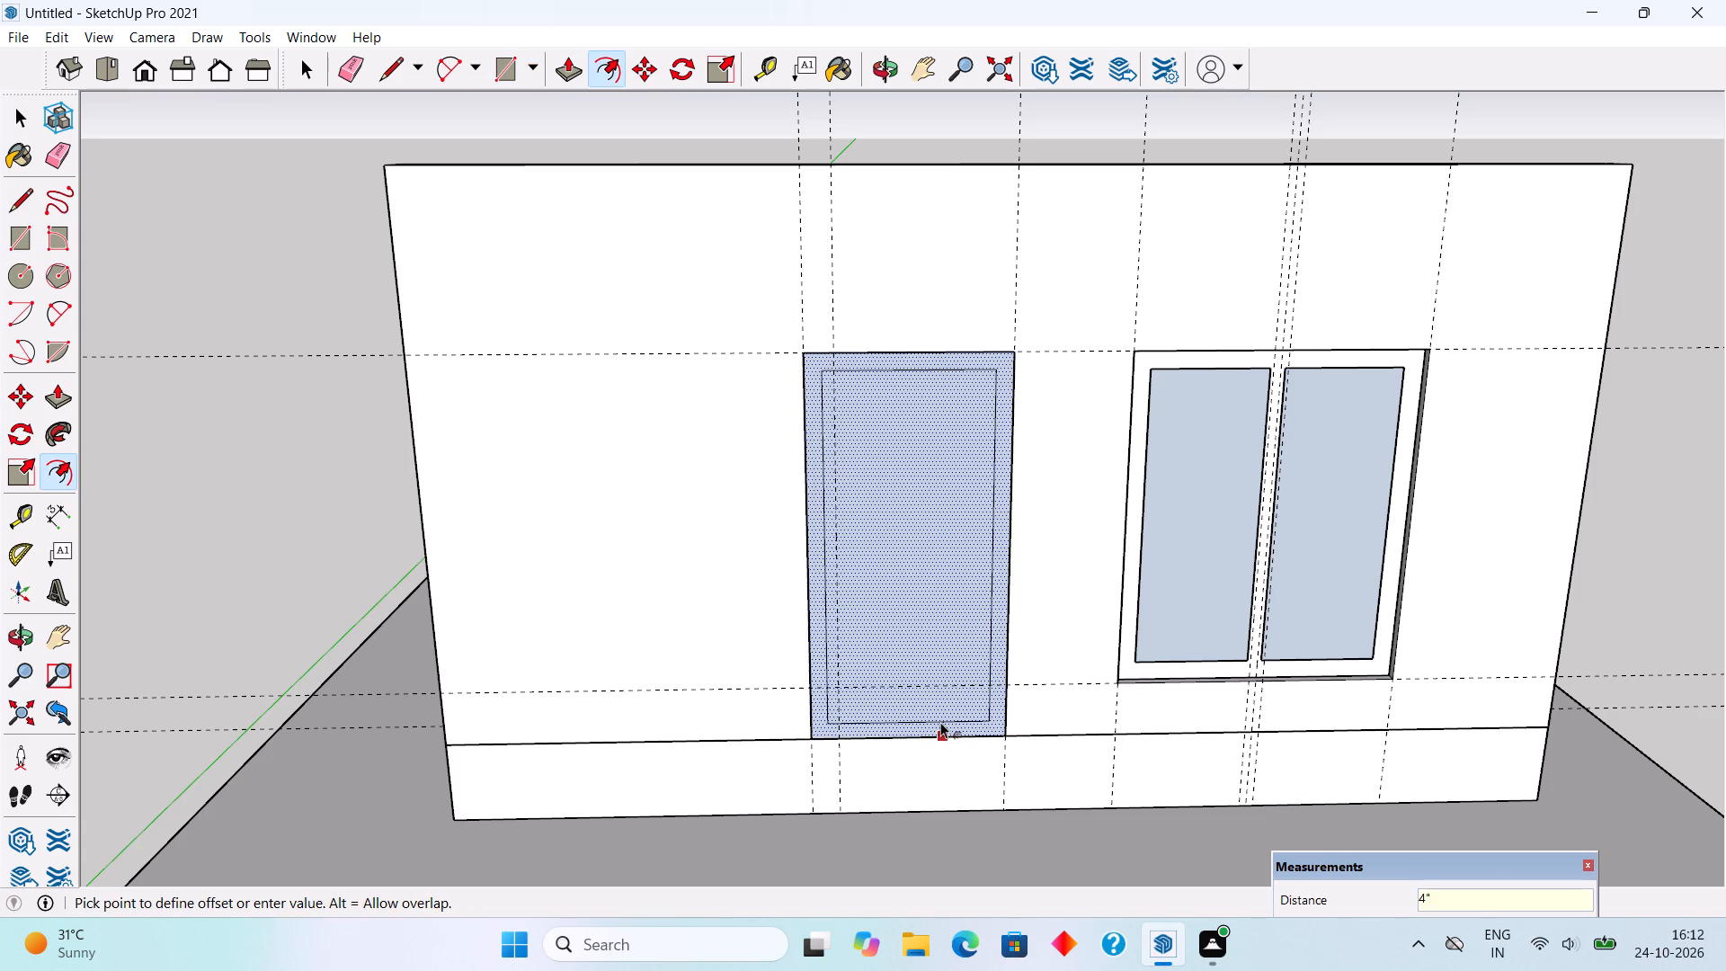
{"action": "key", "text": "Return"}
{"action": "key", "text": "space"}
{"action": "left_click", "coordinate": [922, 653]}
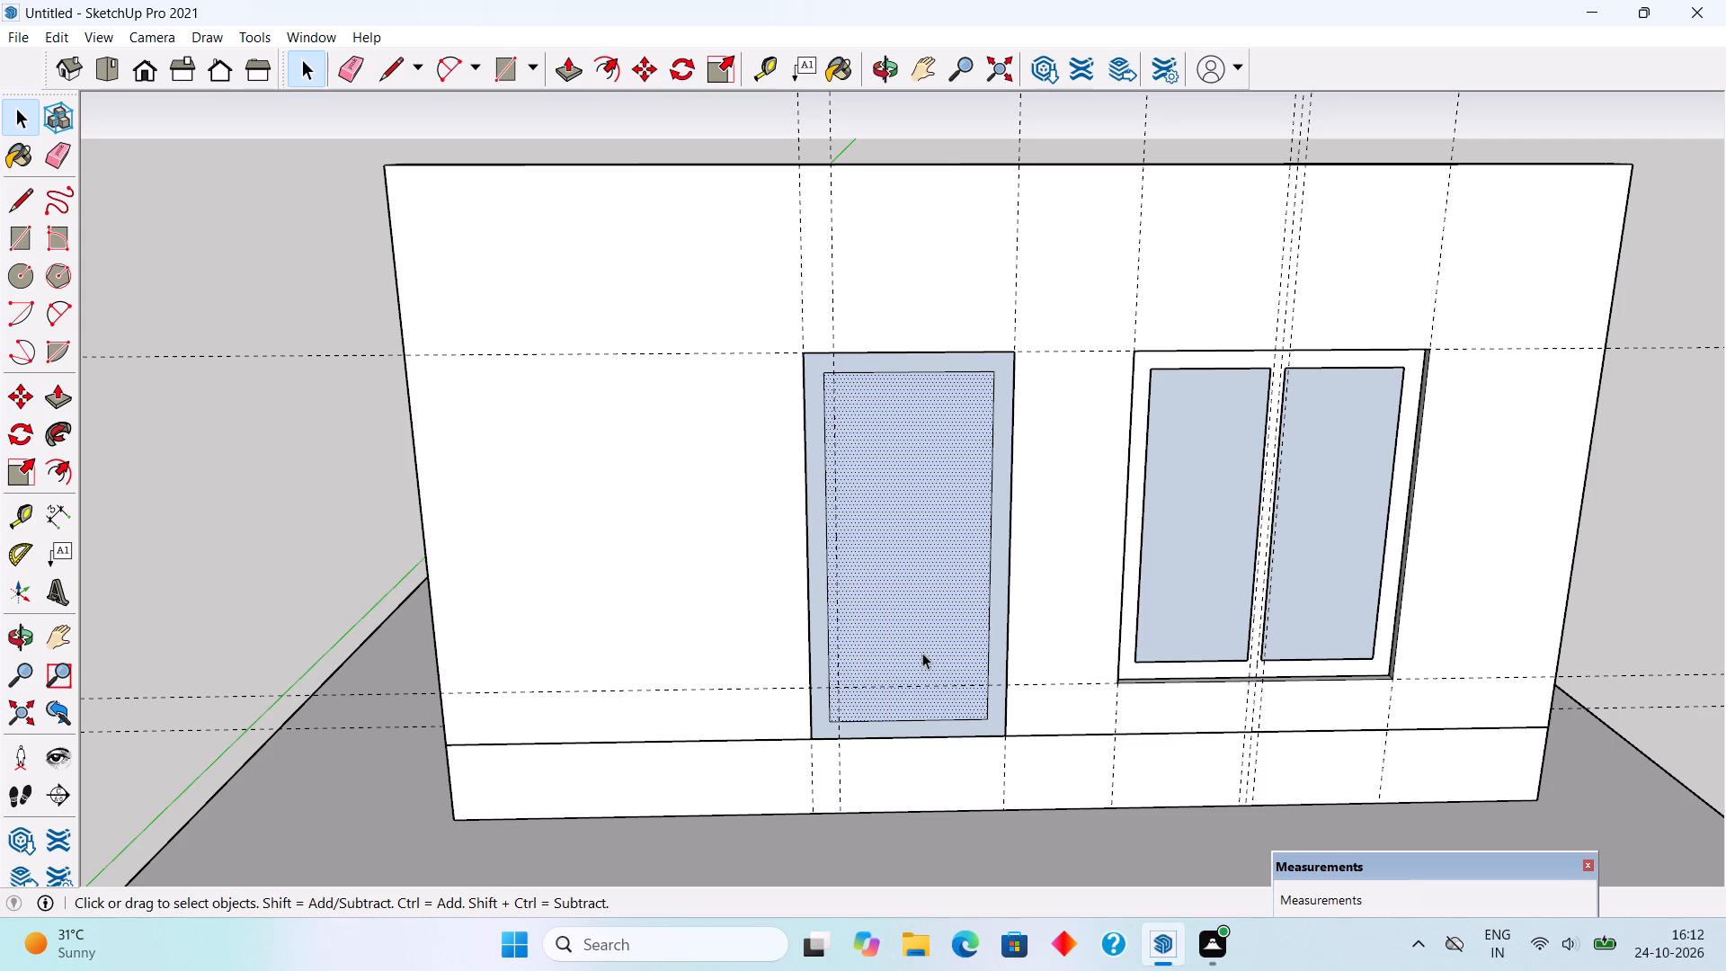
{"action": "key", "text": "Delete"}
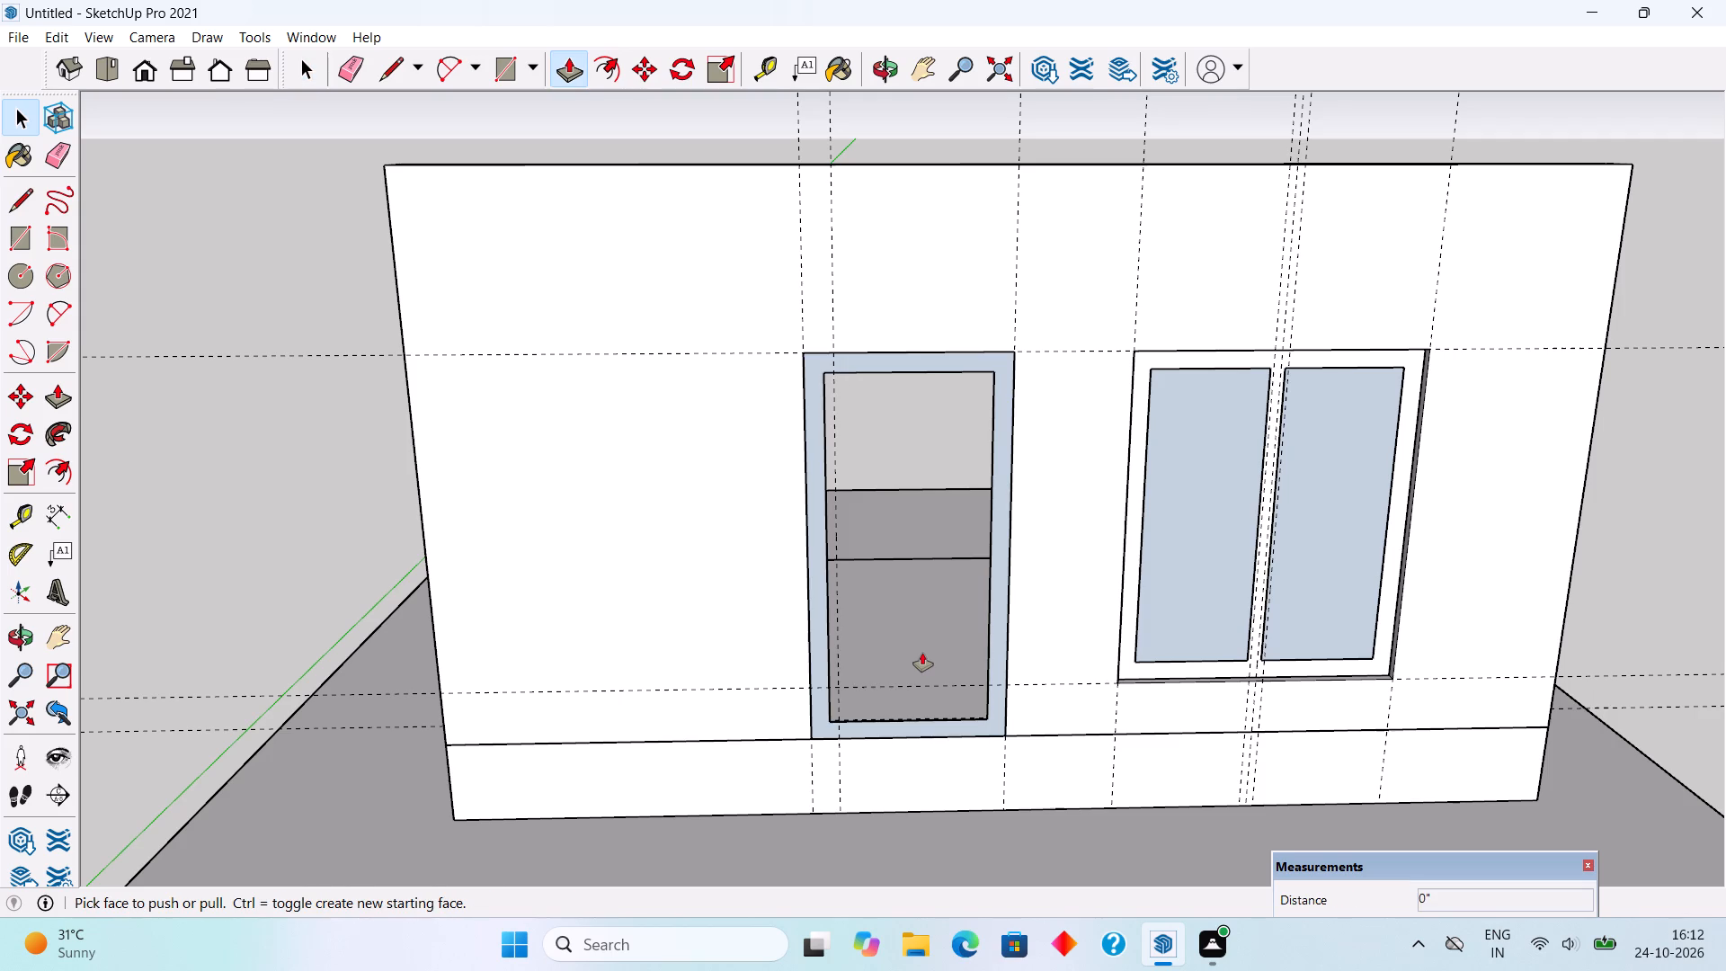
Push/Pull the door frame face 4" outward and make the whole door frame a group.
{"action": "key", "text": "p"}
{"action": "left_click", "coordinate": [995, 726]}
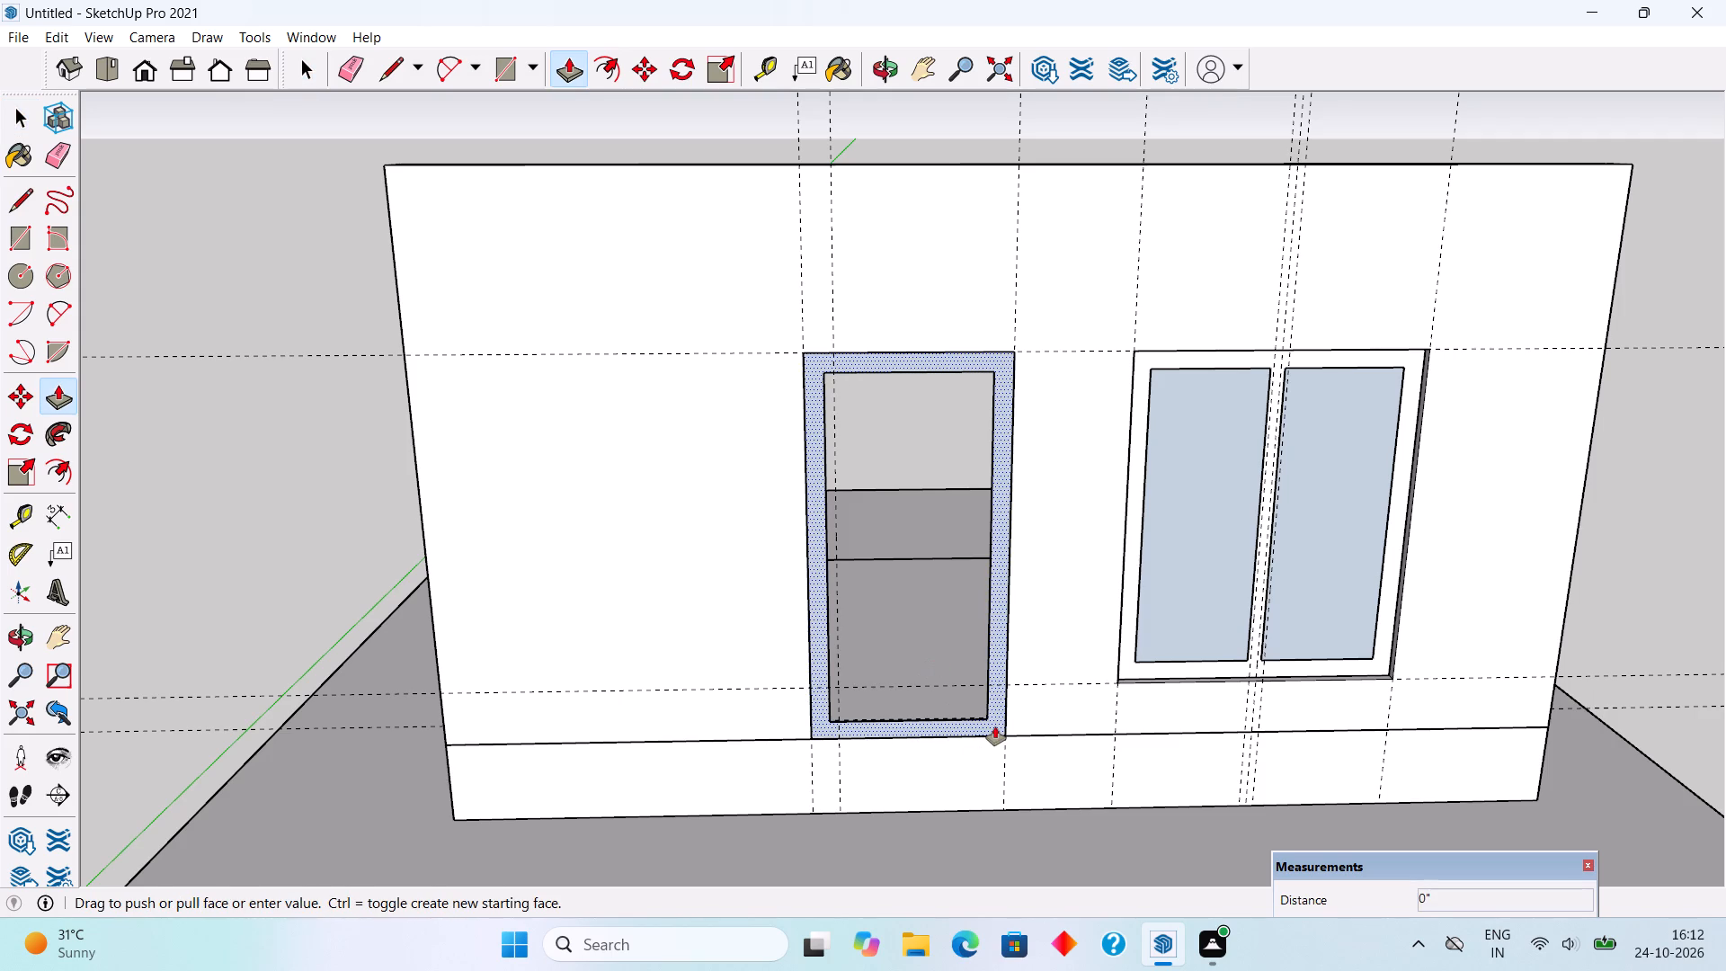
{"action": "type", "text": "4\""}
{"action": "key", "text": "Return"}
{"action": "key", "text": "space"}
{"action": "middle_click_drag", "start_coordinate": [842, 411], "coordinate": [859, 414]}
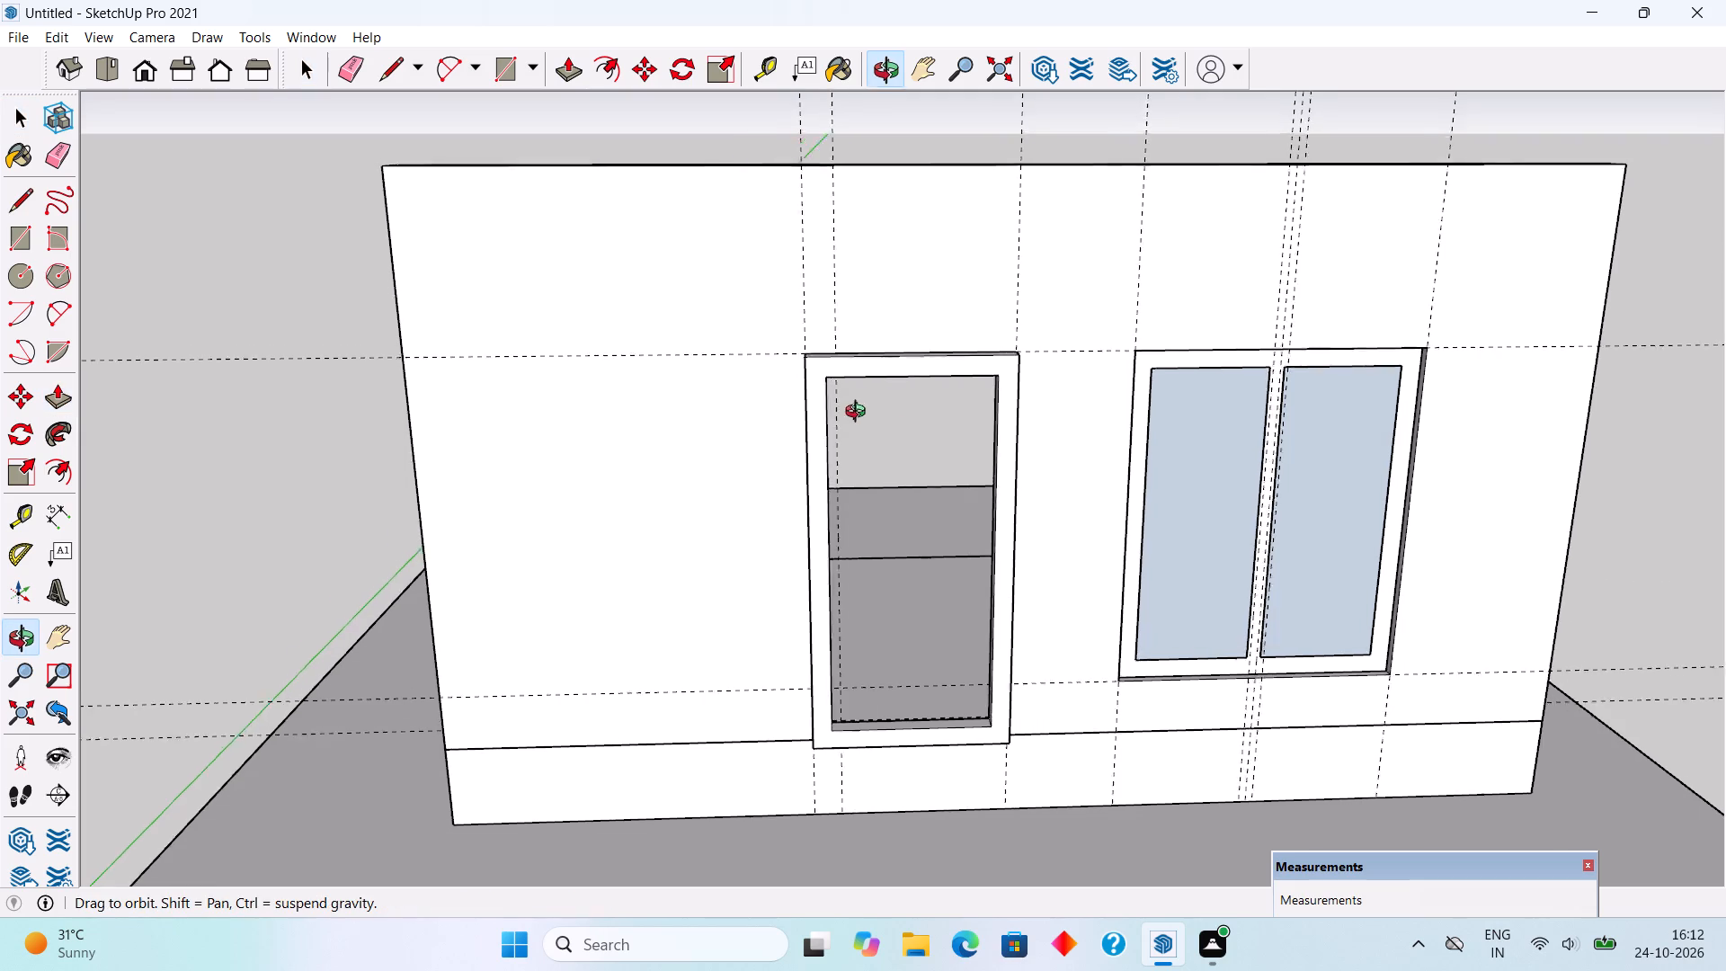
{"action": "middle_click_drag", "start_coordinate": [859, 414], "coordinate": [1115, 330]}
{"action": "scroll", "coordinate": [1001, 733], "scroll_direction": "up", "scroll_amount": 4}
{"action": "triple_click", "coordinate": [1020, 720]}
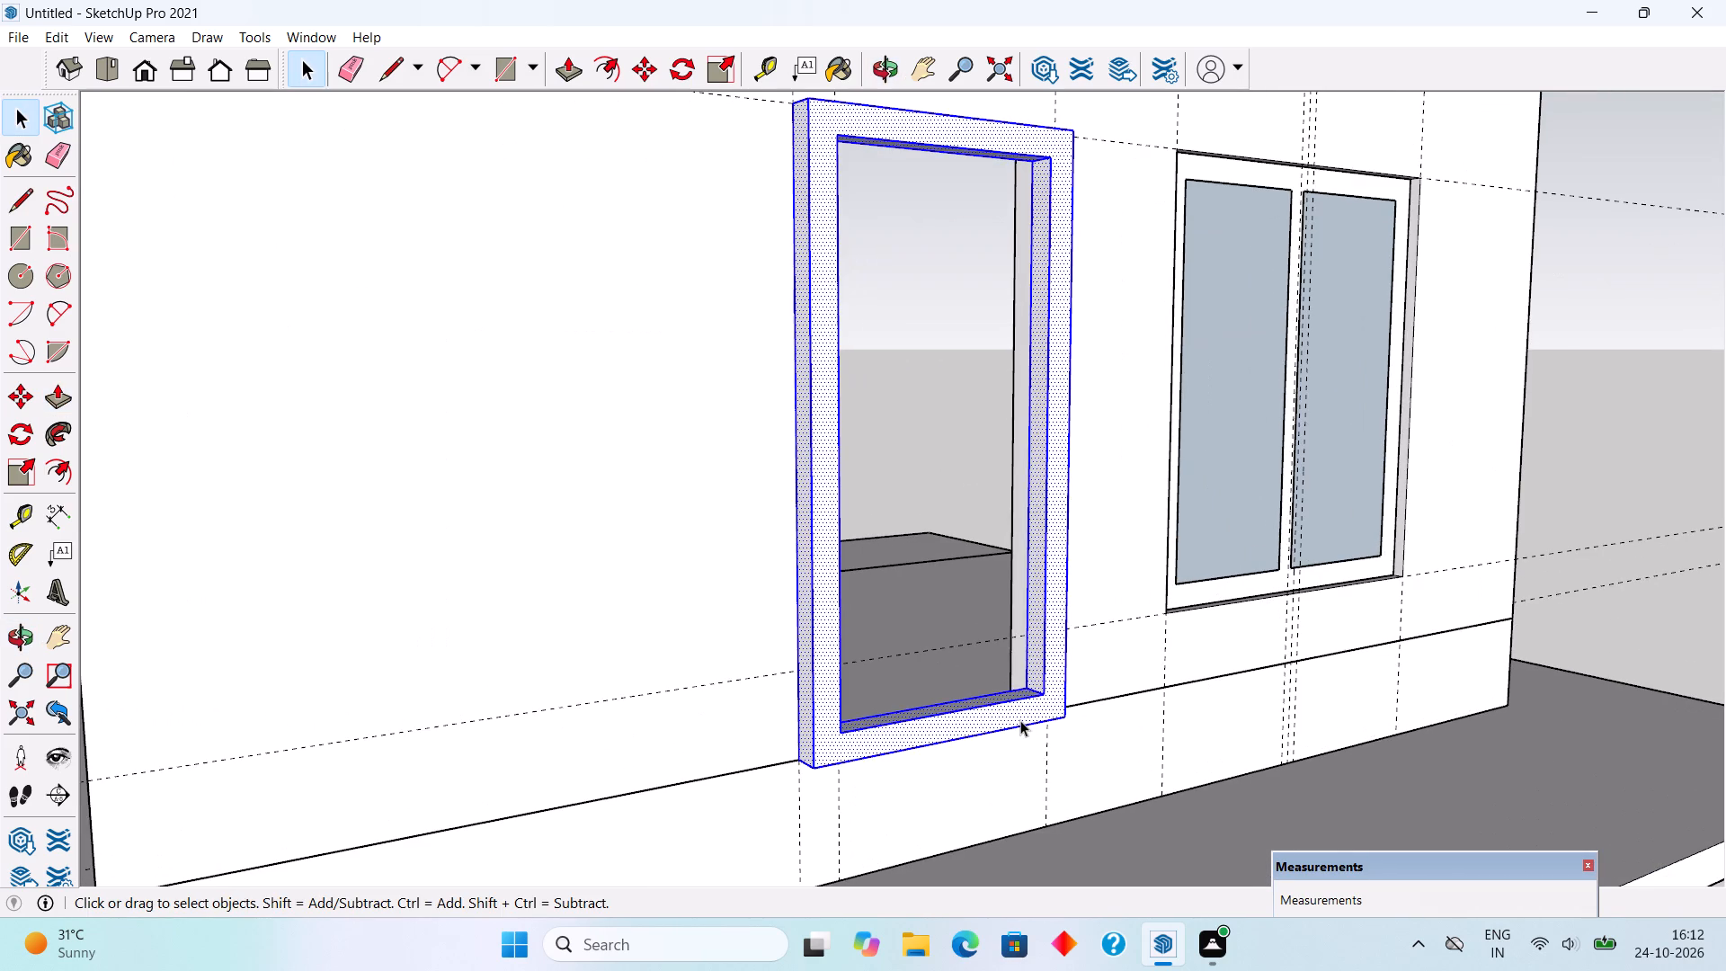
{"action": "right_click", "coordinate": [1020, 720]}
{"action": "left_click", "coordinate": [1074, 563]}
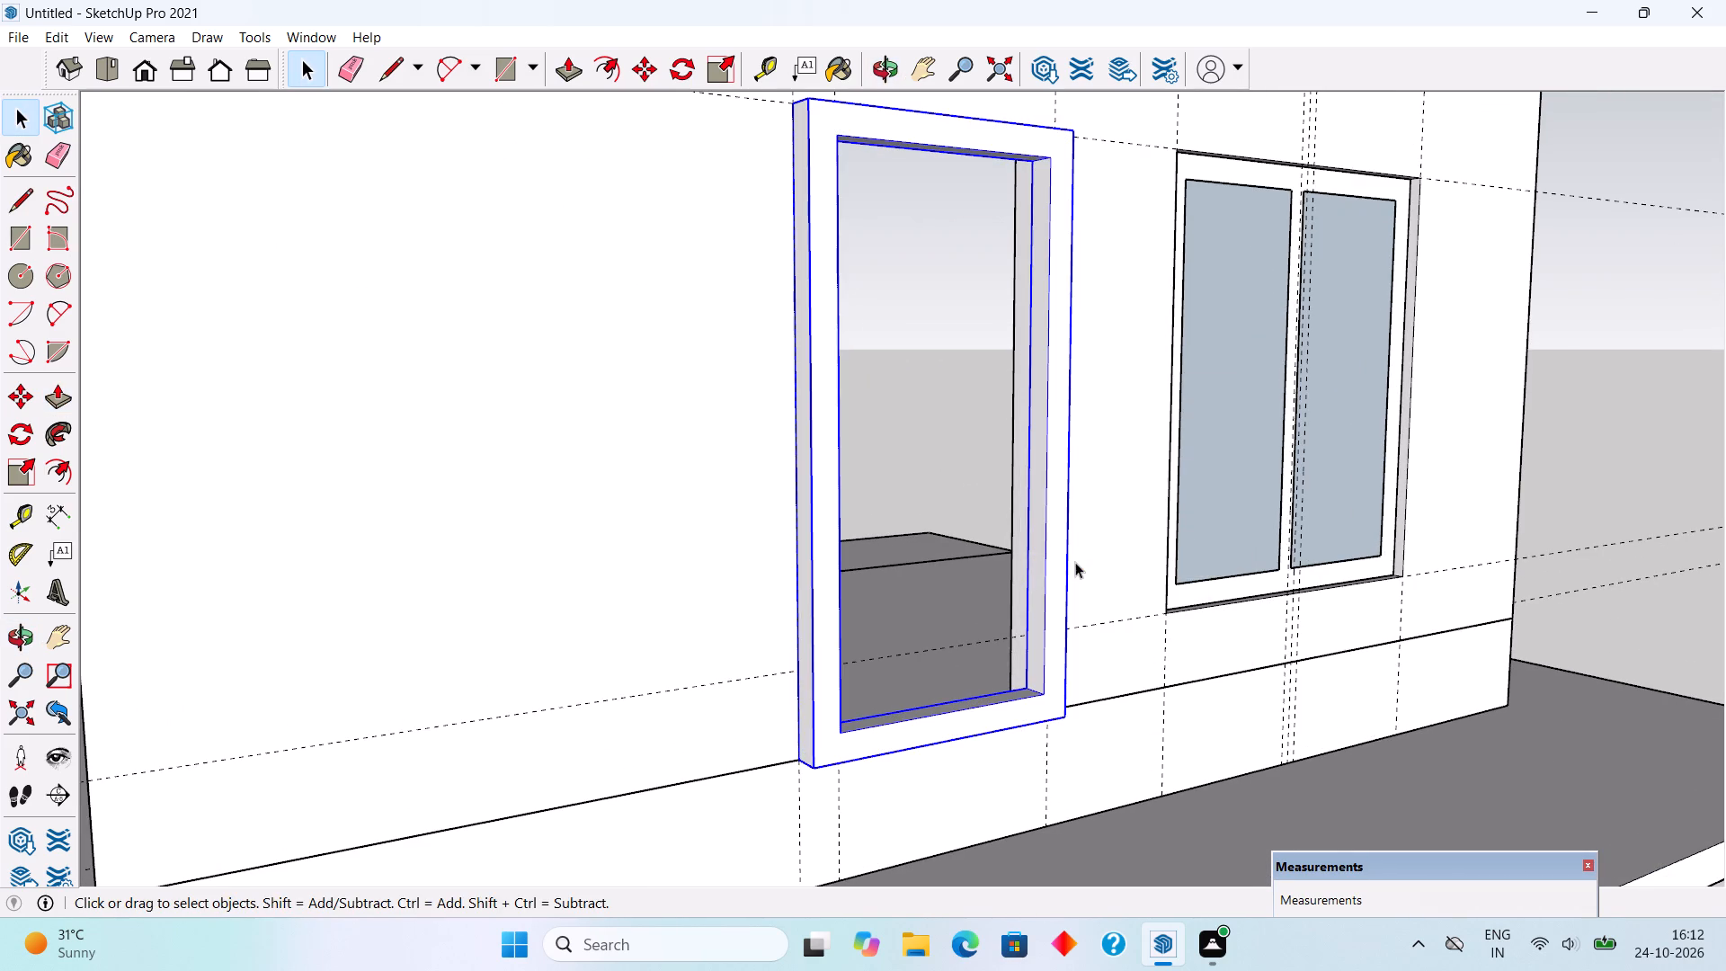
Move the door frame group 4" back to sit flush with the wall, and a further 2" into the opening.
{"action": "key", "text": "m"}
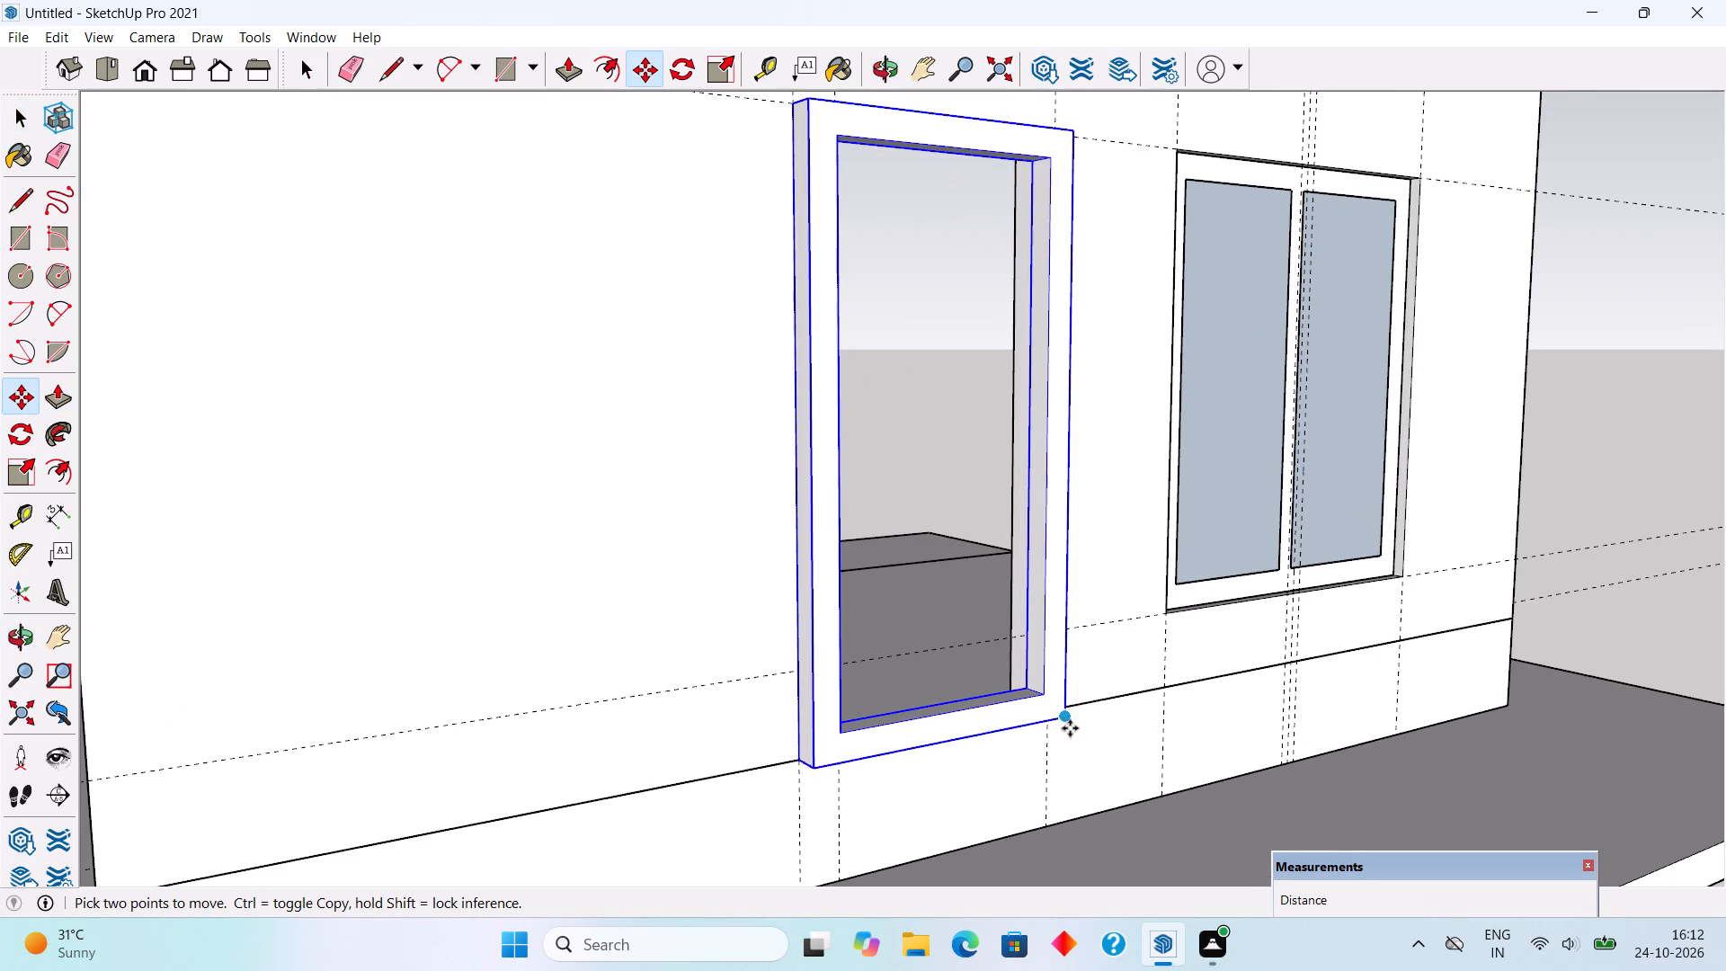
{"action": "left_click", "coordinate": [1069, 719]}
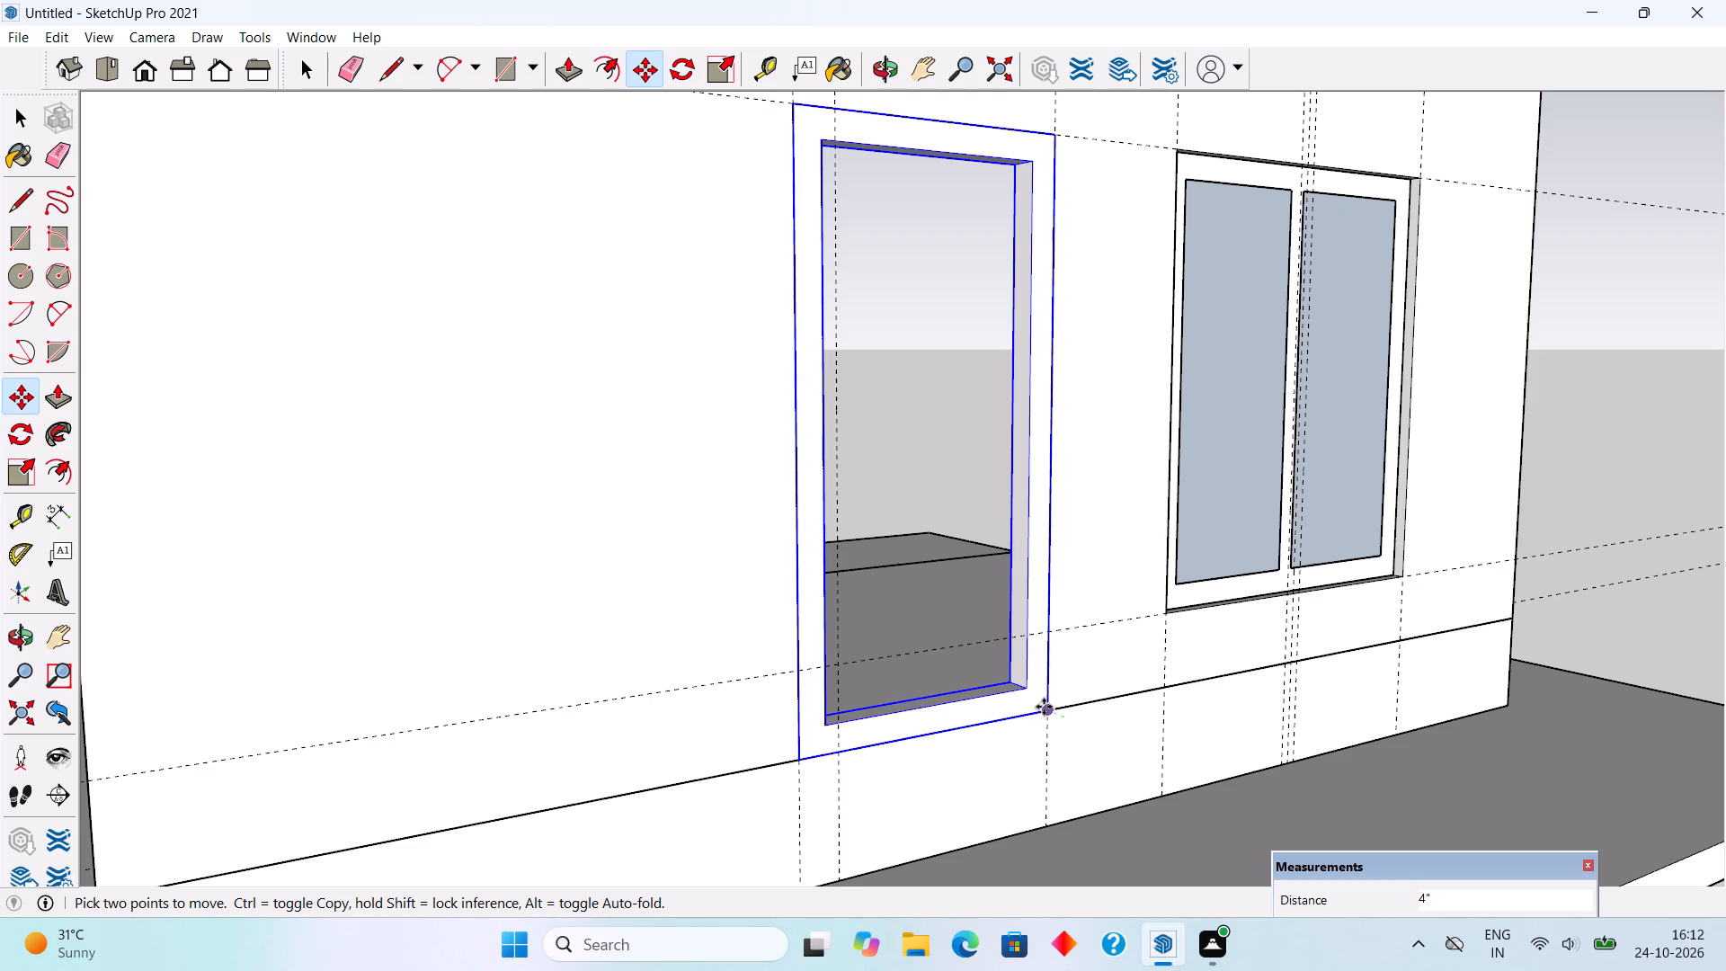
{"action": "left_click", "coordinate": [1044, 707]}
{"action": "scroll", "coordinate": [1044, 707], "scroll_direction": "up", "scroll_amount": 5}
{"action": "left_click", "coordinate": [1044, 707]}
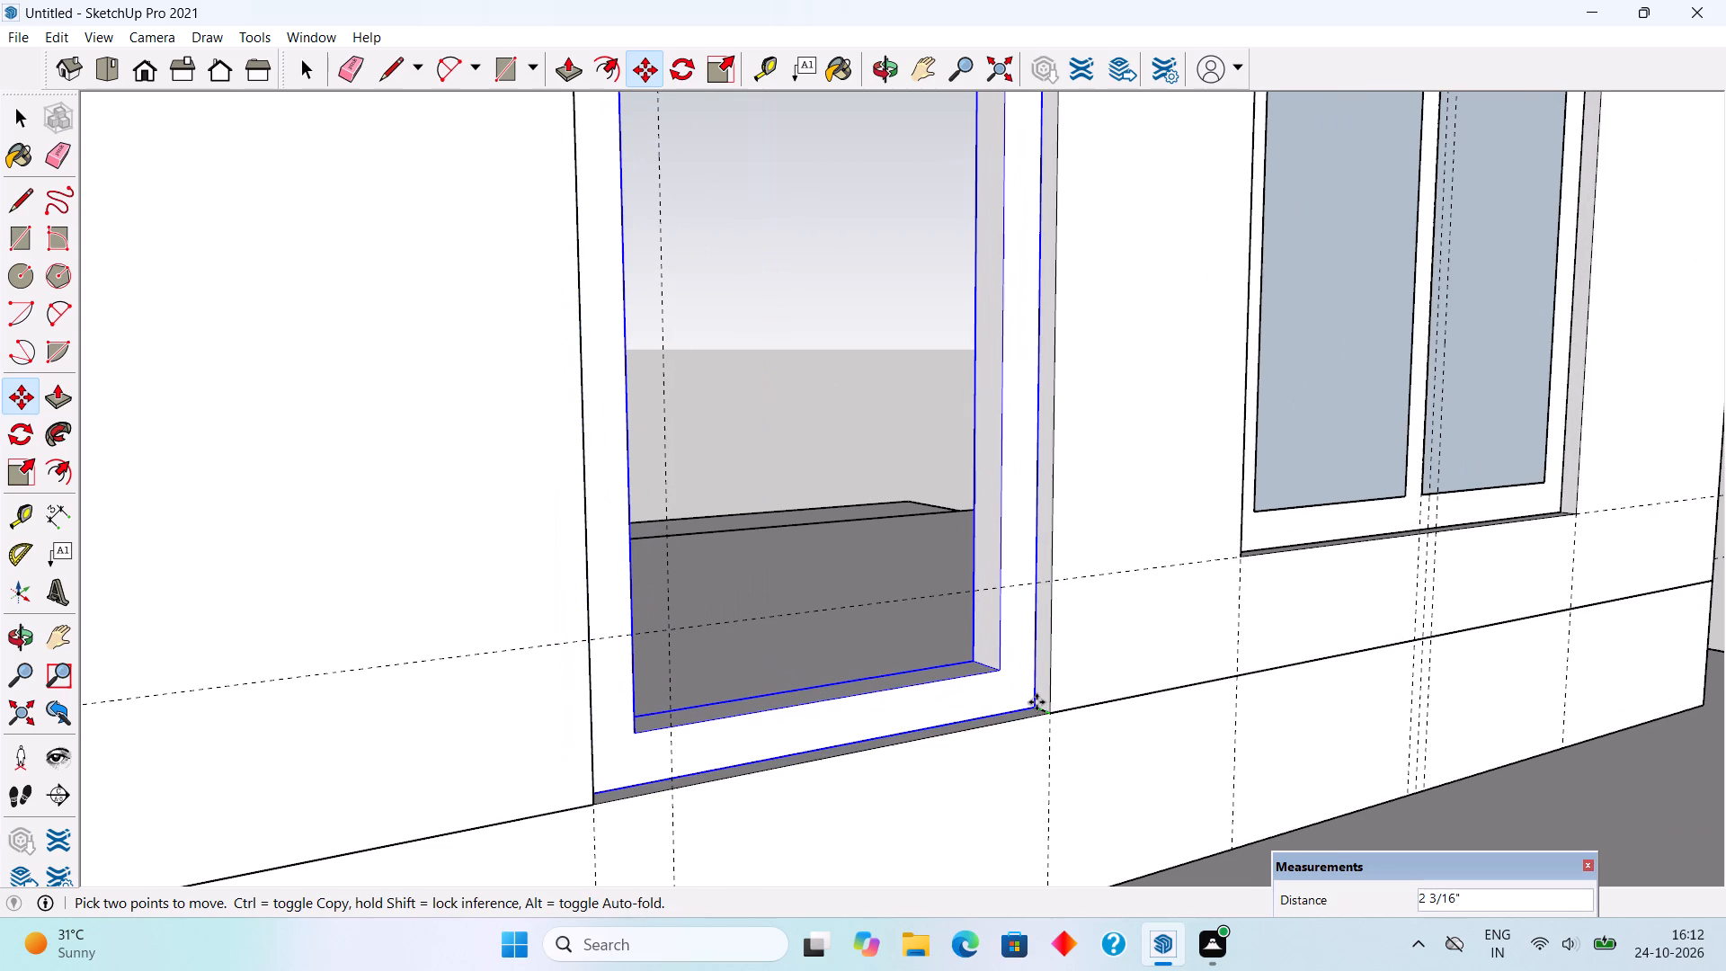
{"action": "type", "text": "2\""}
{"action": "key", "text": "Return"}
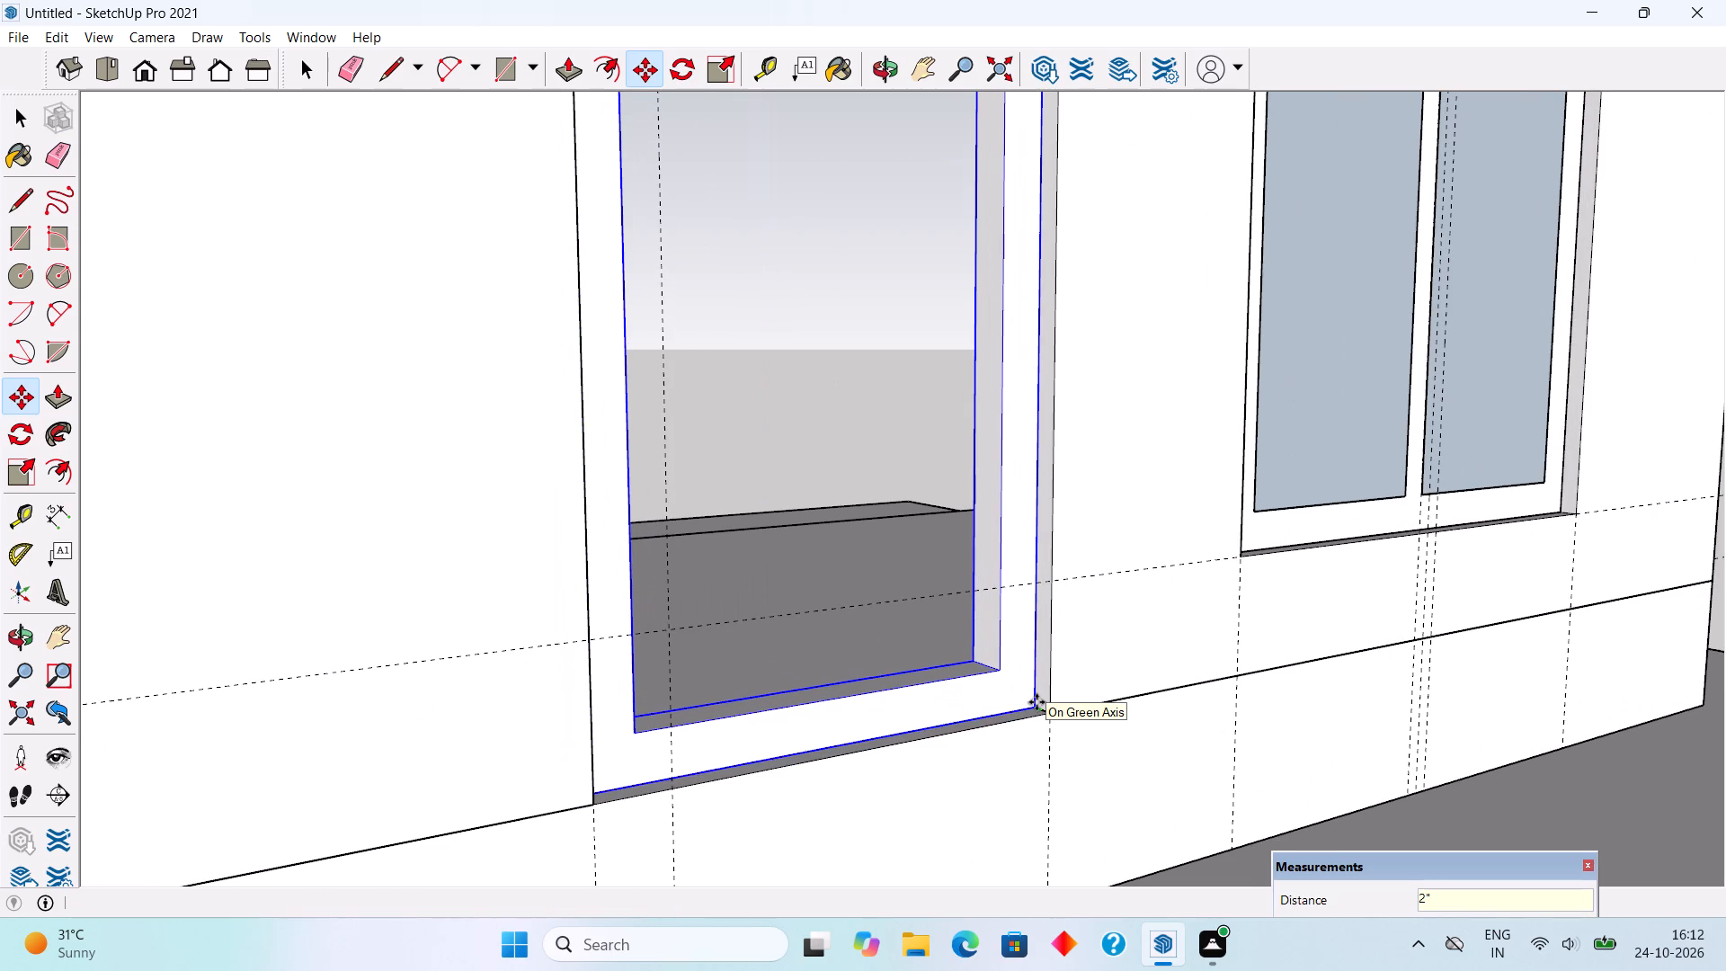
{"action": "key", "text": "space"}
{"action": "left_click", "coordinate": [894, 472]}
Draw a 2' 10" by 6' 4" door panel rectangle filling the inside of the door frame.
{"action": "scroll", "coordinate": [898, 469], "scroll_direction": "down", "scroll_amount": 2}
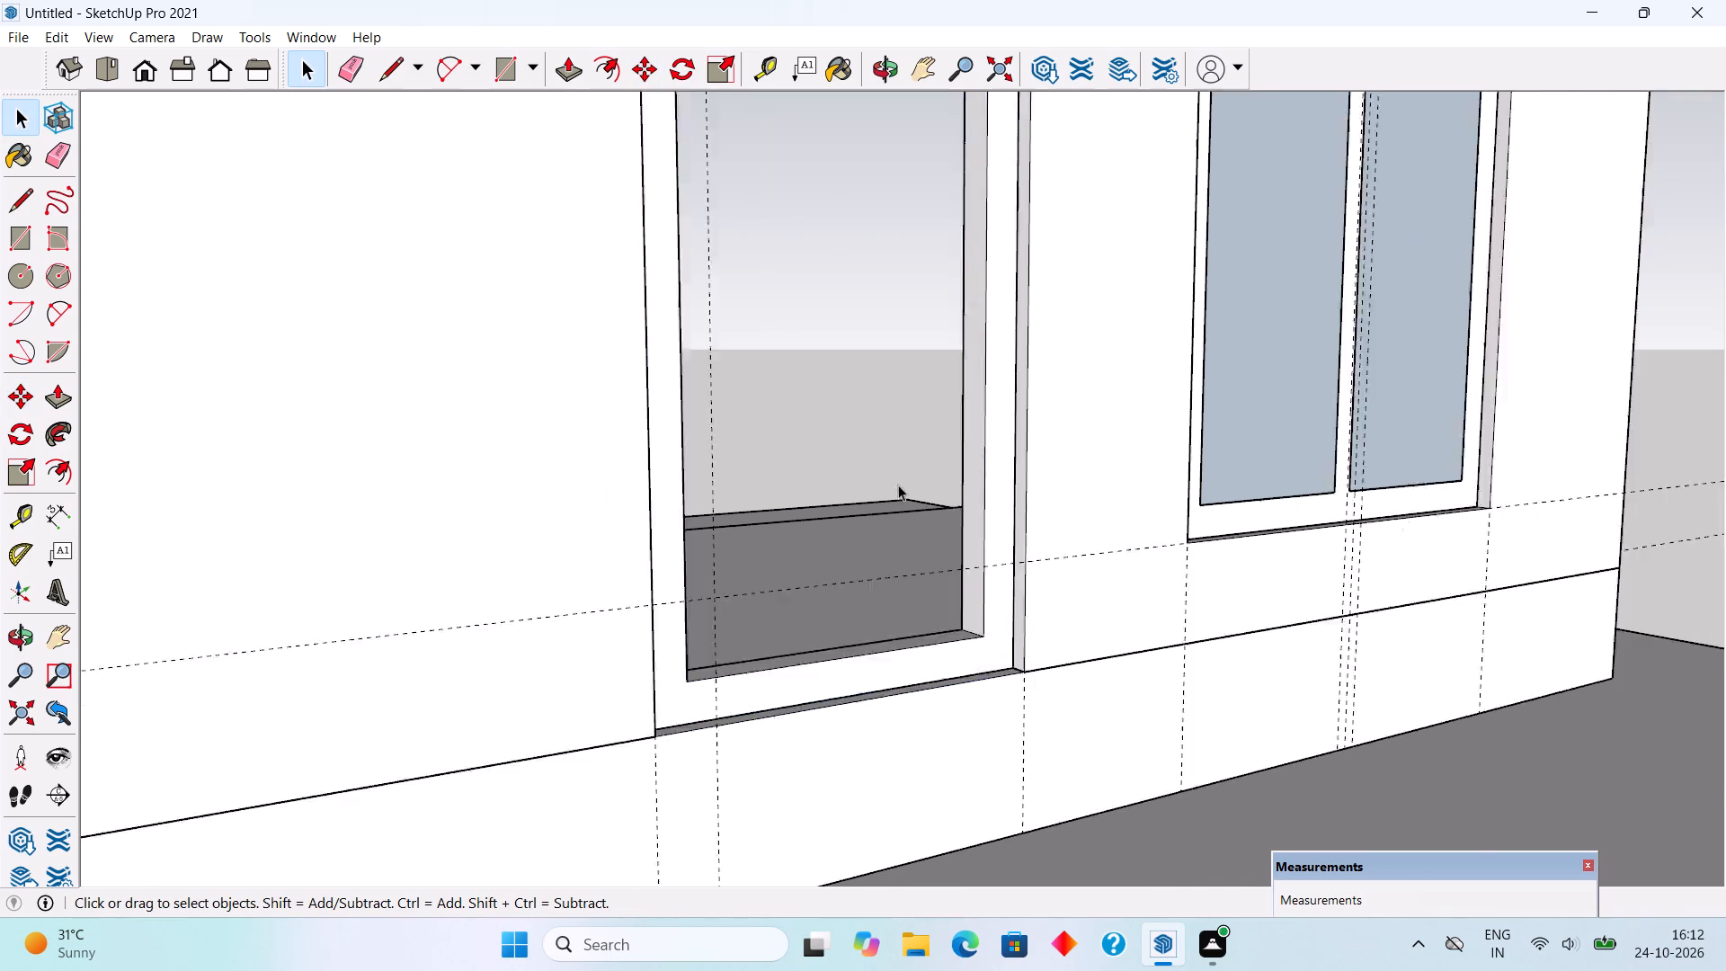
{"action": "scroll", "coordinate": [898, 485], "scroll_direction": "down", "scroll_amount": 4}
{"action": "middle_click_drag", "start_coordinate": [869, 622], "coordinate": [736, 609]}
{"action": "scroll", "coordinate": [738, 317], "scroll_direction": "up", "scroll_amount": 3}
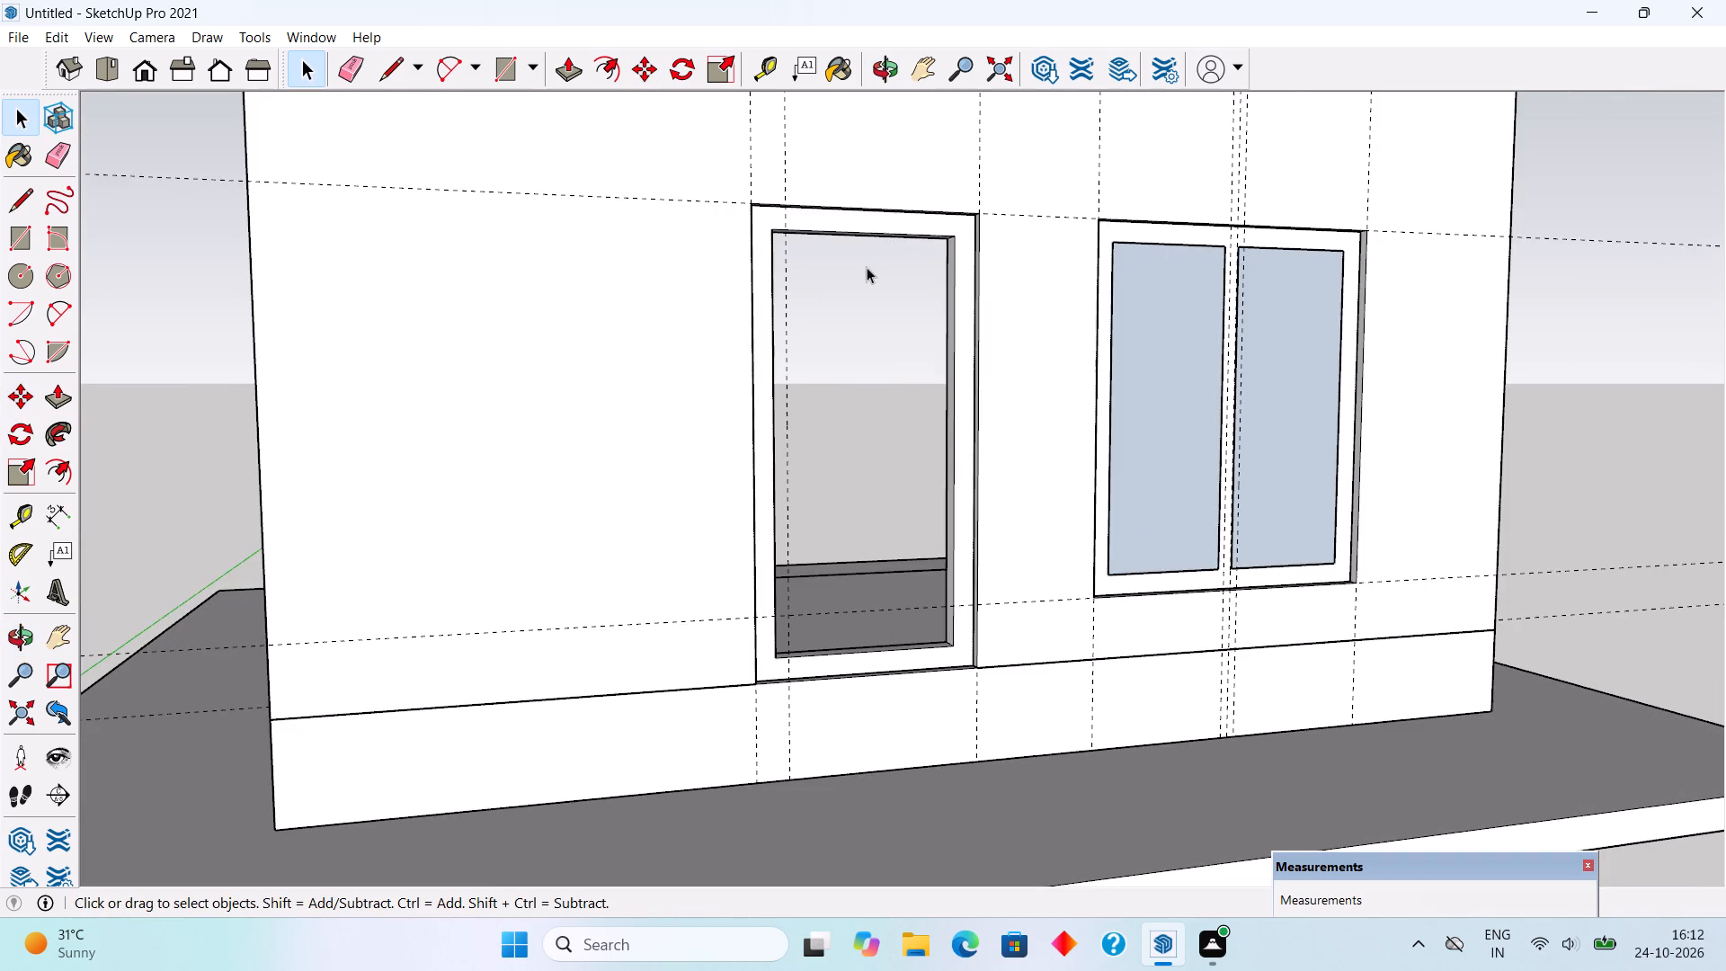
{"action": "scroll", "coordinate": [867, 267], "scroll_direction": "up", "scroll_amount": 1}
{"action": "middle_click_drag", "start_coordinate": [867, 267], "coordinate": [813, 277]}
{"action": "scroll", "coordinate": [813, 277], "scroll_direction": "up", "scroll_amount": 2}
{"action": "key", "text": "r"}
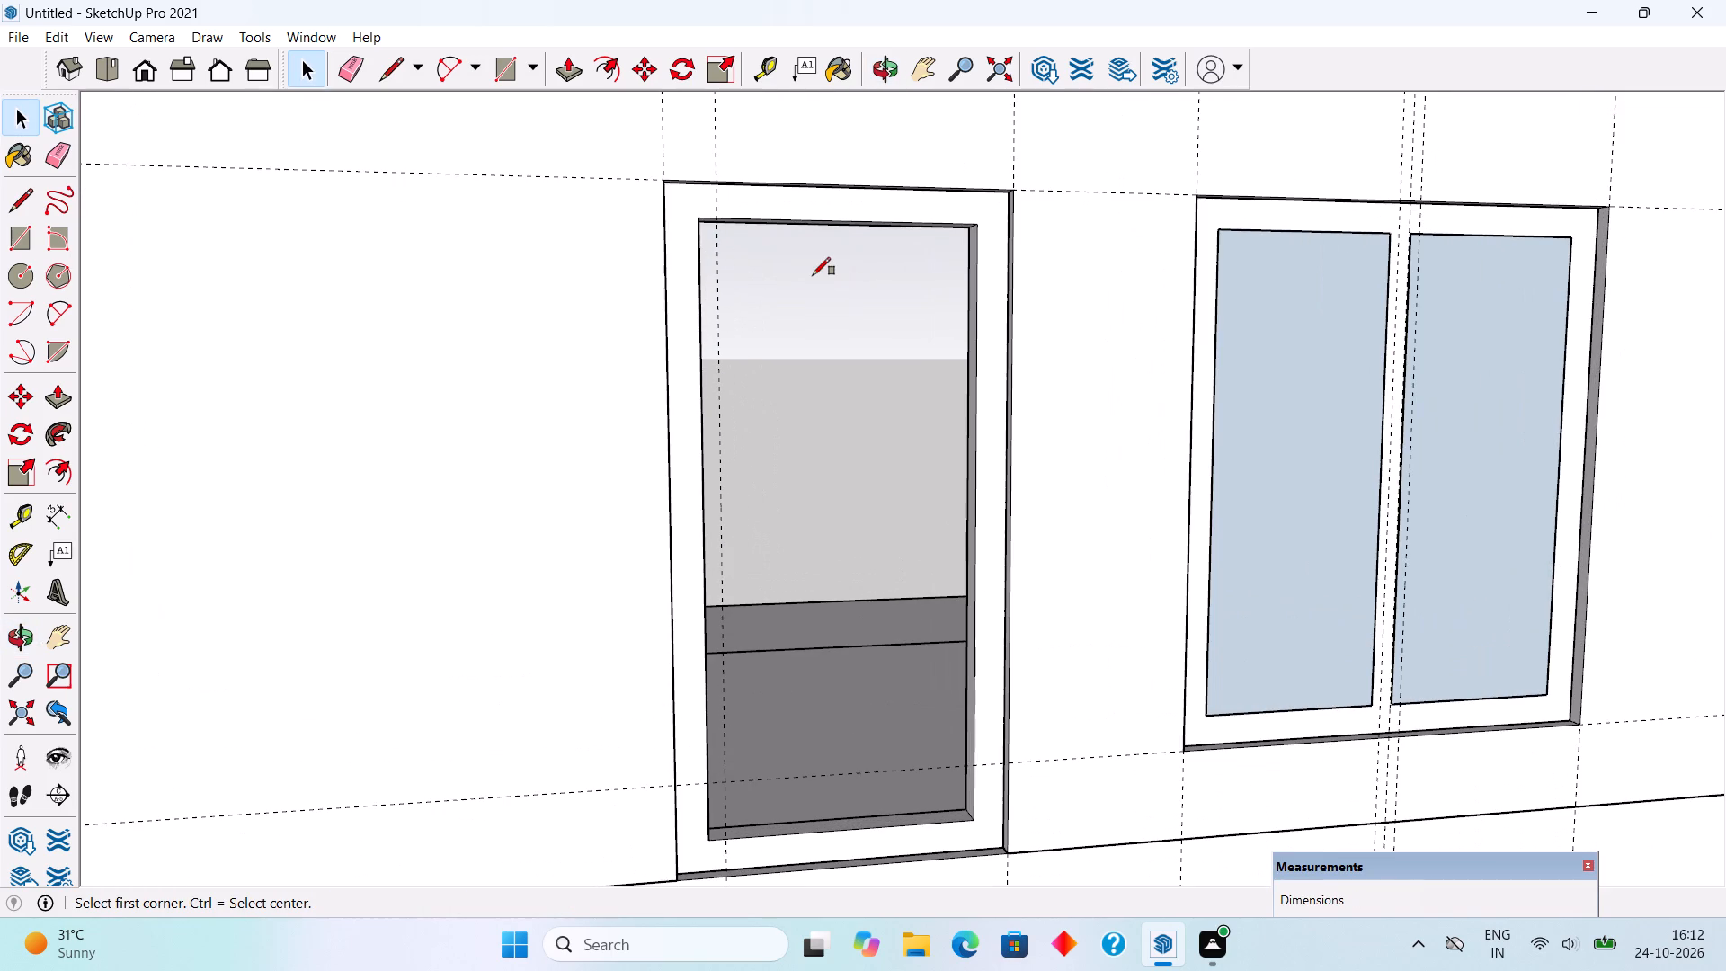
{"action": "left_click", "coordinate": [697, 220]}
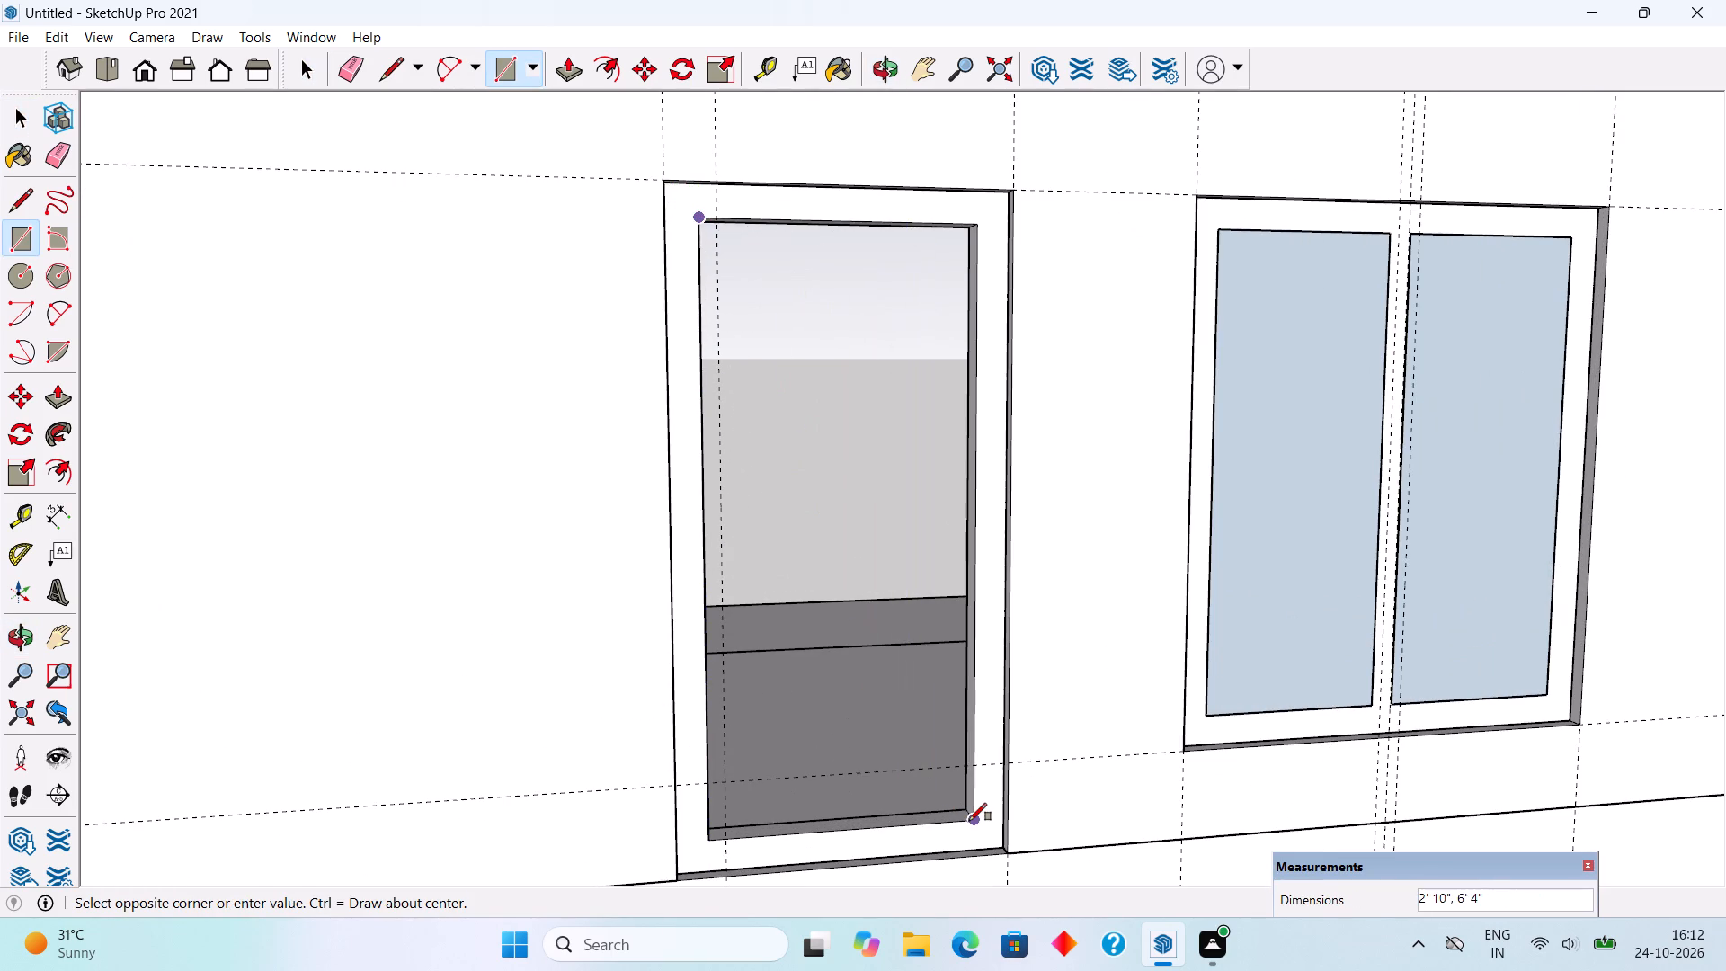
{"action": "left_click", "coordinate": [969, 821]}
{"action": "key", "text": "space"}
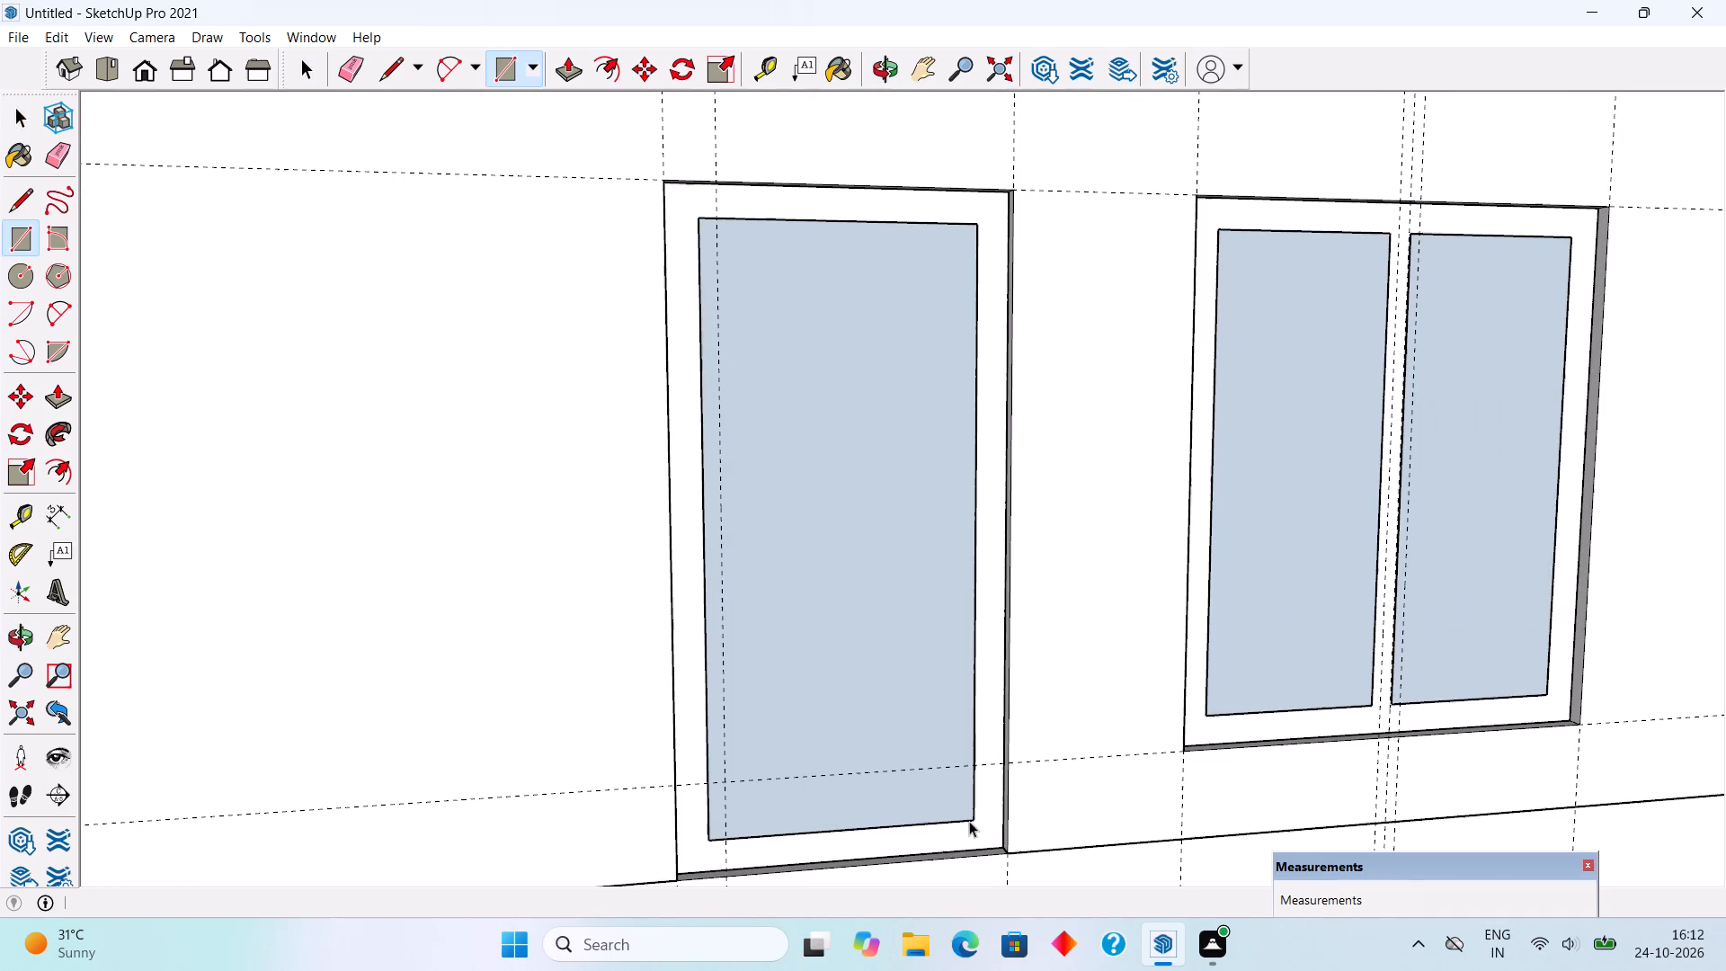
Push/Pull the door panel face 2" outward and make the whole panel a group.
{"action": "type", "text": "p"}
{"action": "left_click", "coordinate": [953, 786]}
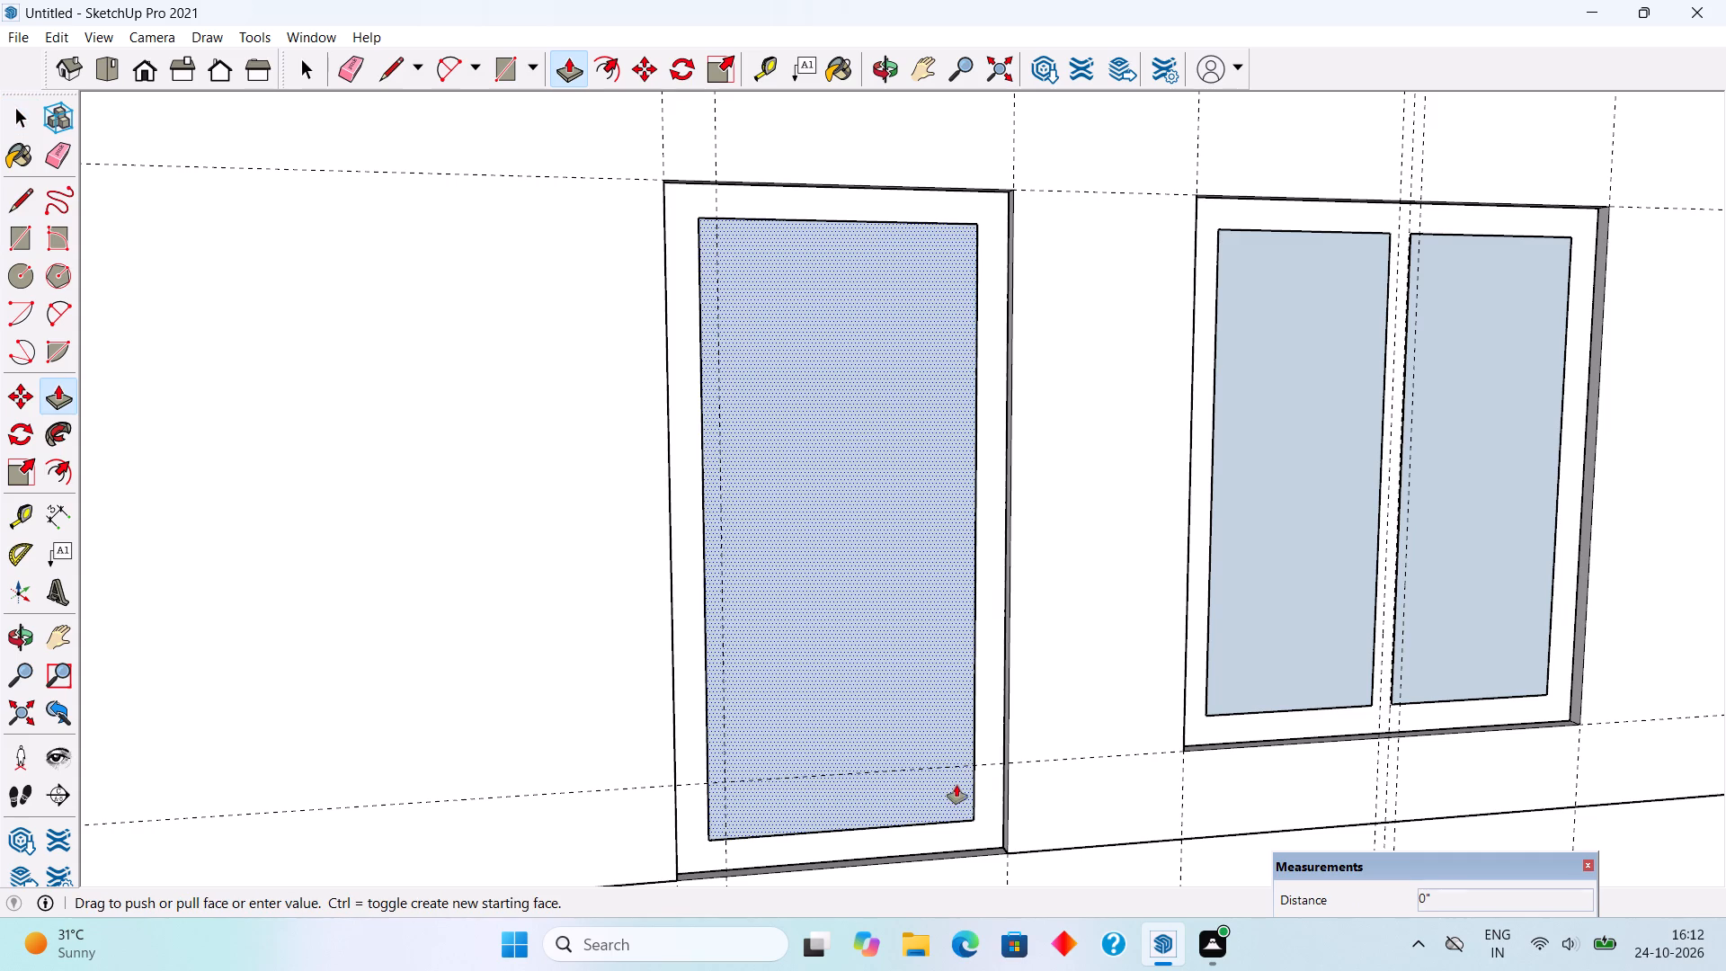
{"action": "type", "text": "2\""}
{"action": "key", "text": "Return"}
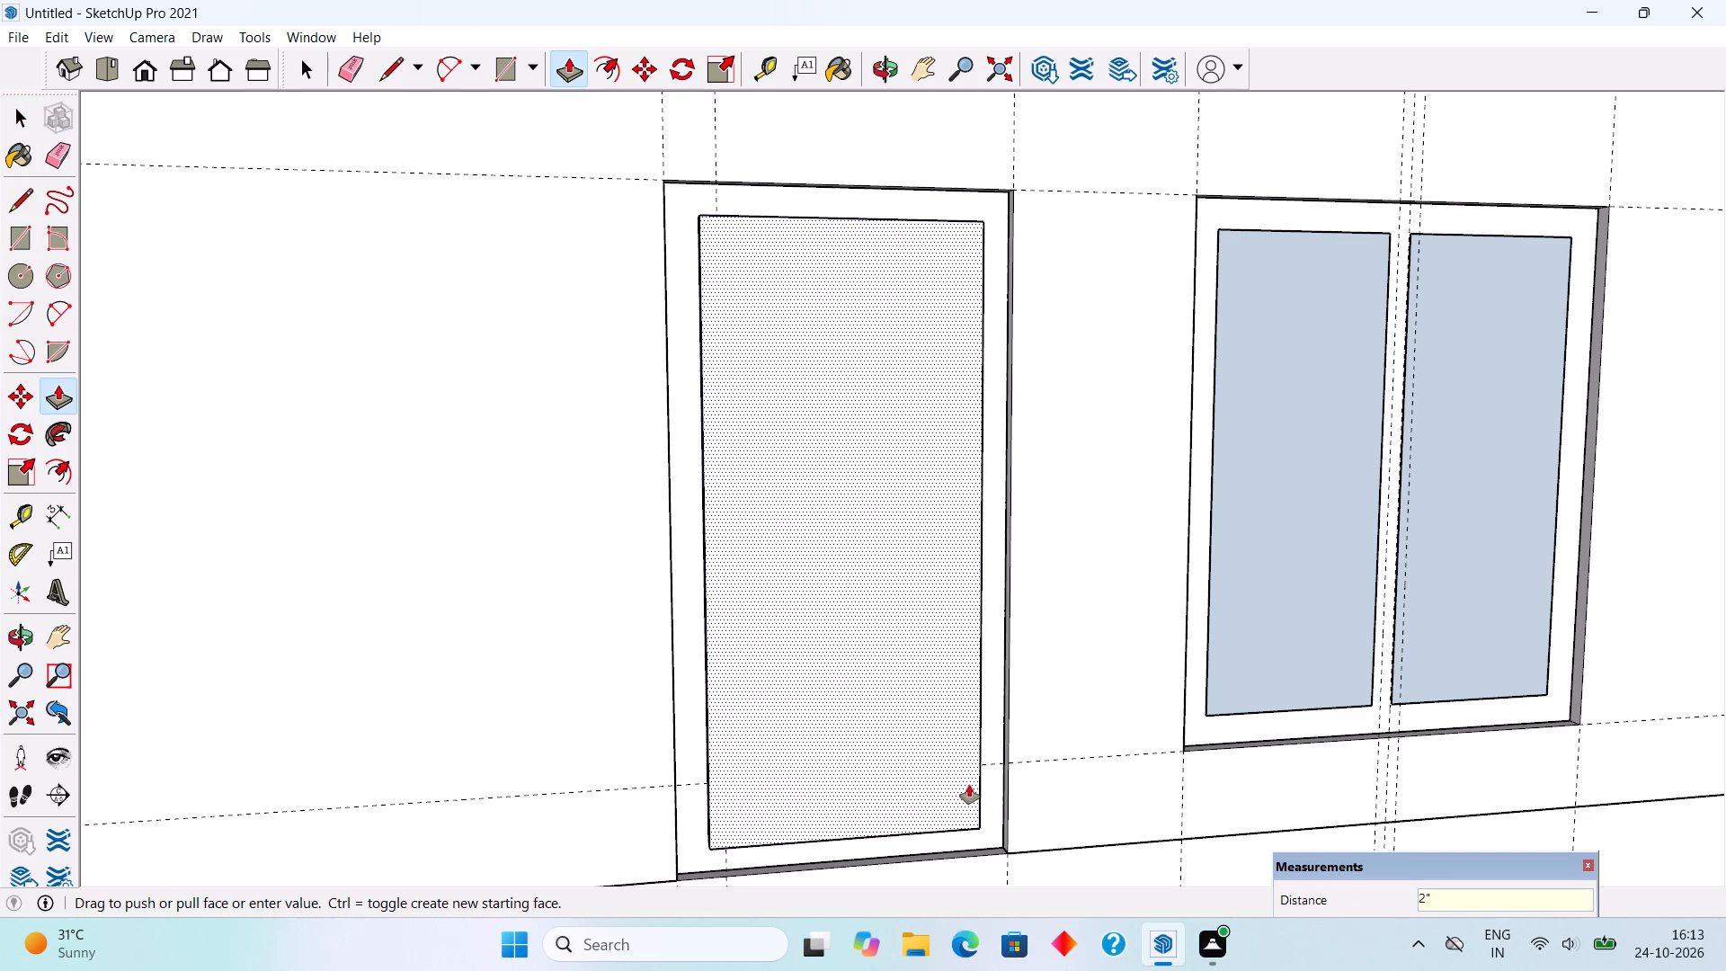
{"action": "key", "text": "space"}
{"action": "middle_click_drag", "start_coordinate": [653, 696], "coordinate": [940, 635]}
{"action": "triple_click", "coordinate": [871, 782]}
{"action": "triple_click", "coordinate": [878, 717]}
{"action": "right_click", "coordinate": [878, 717]}
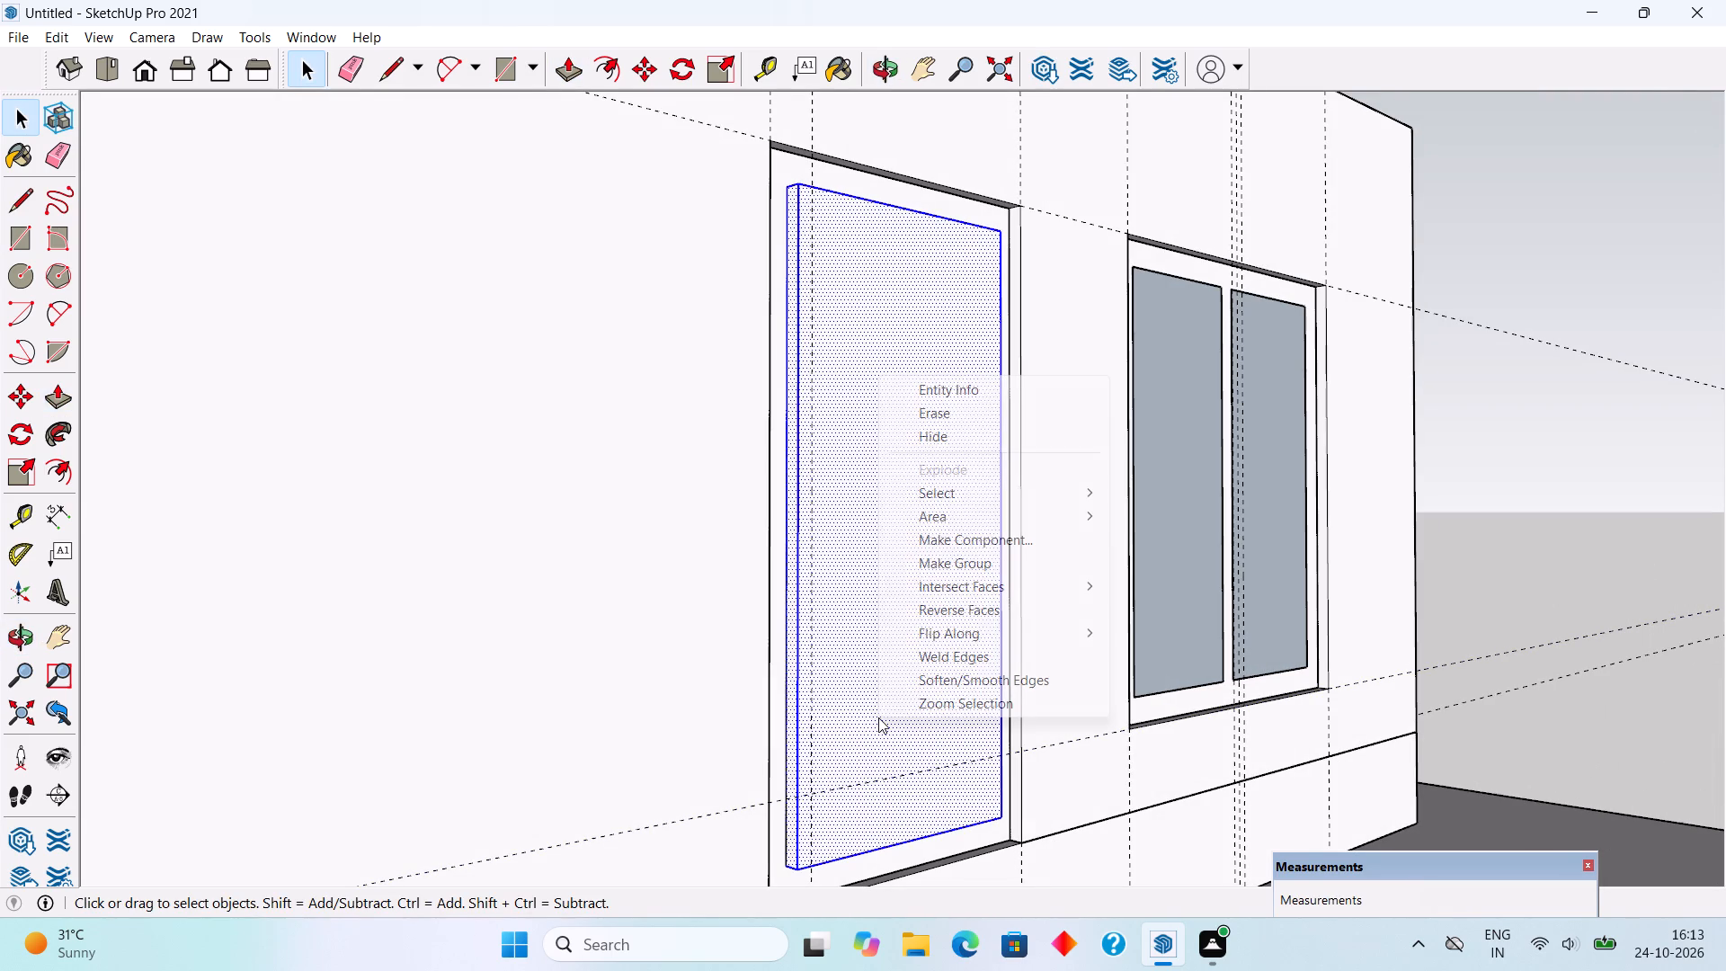
{"action": "left_click", "coordinate": [982, 572]}
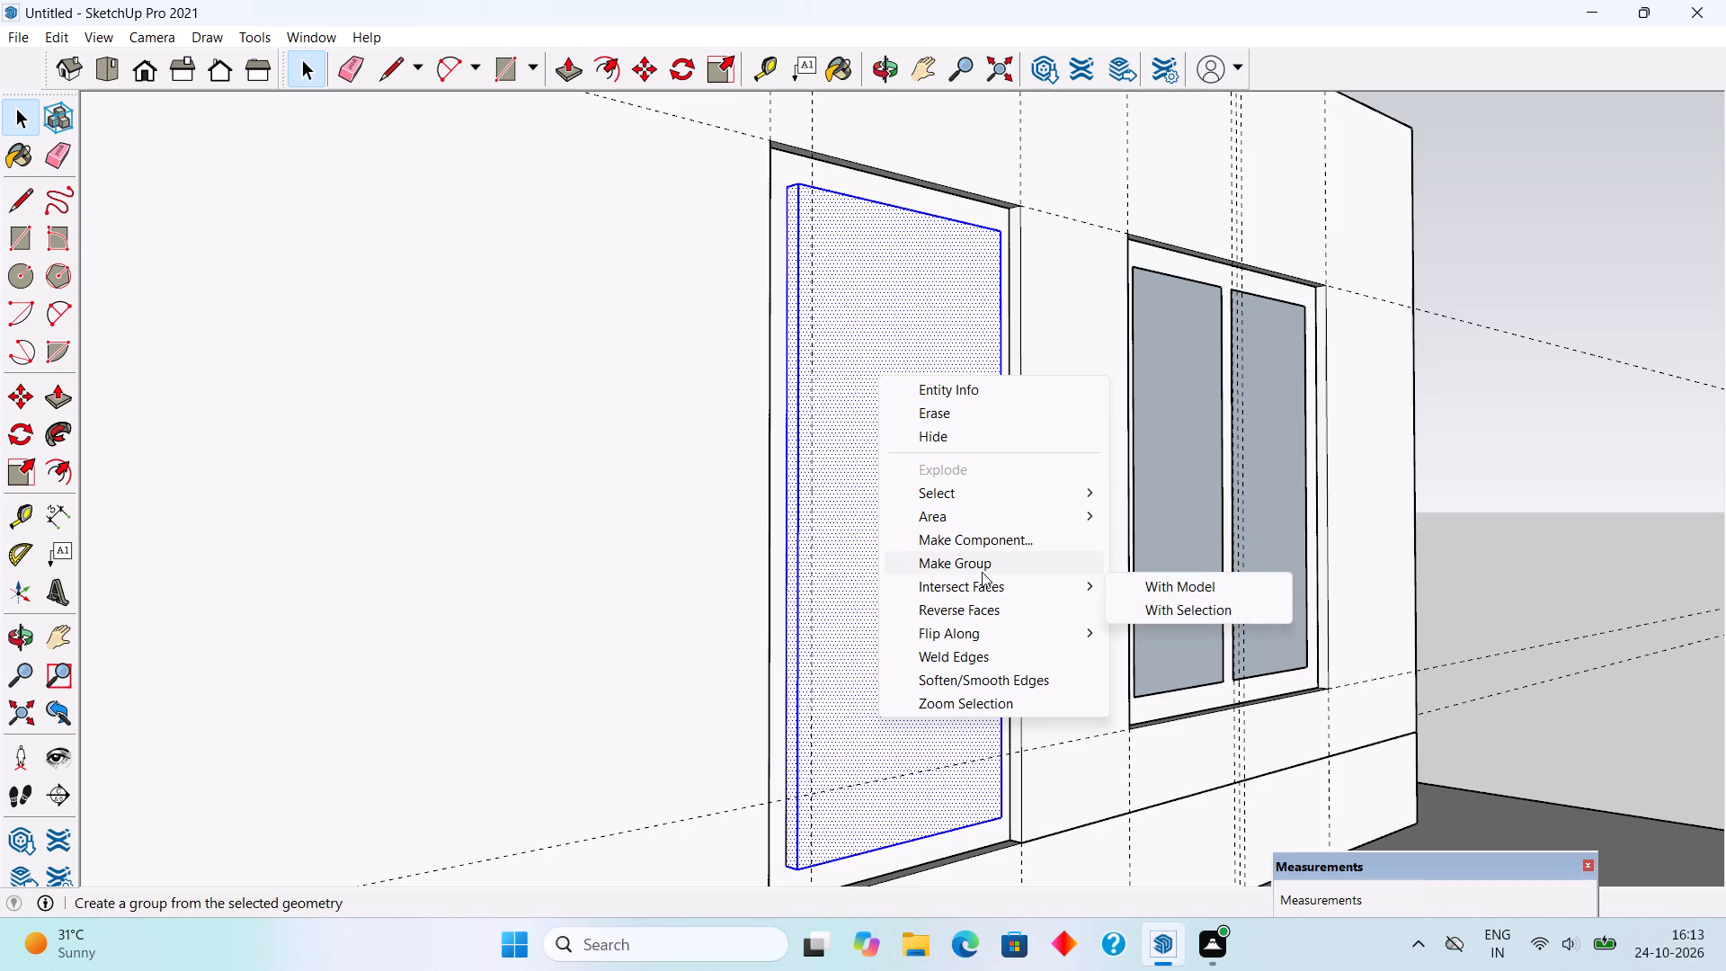
Move the door panel group 2" back to sit flush with the door frame, and a further 1" into the frame.
{"action": "key", "text": "m"}
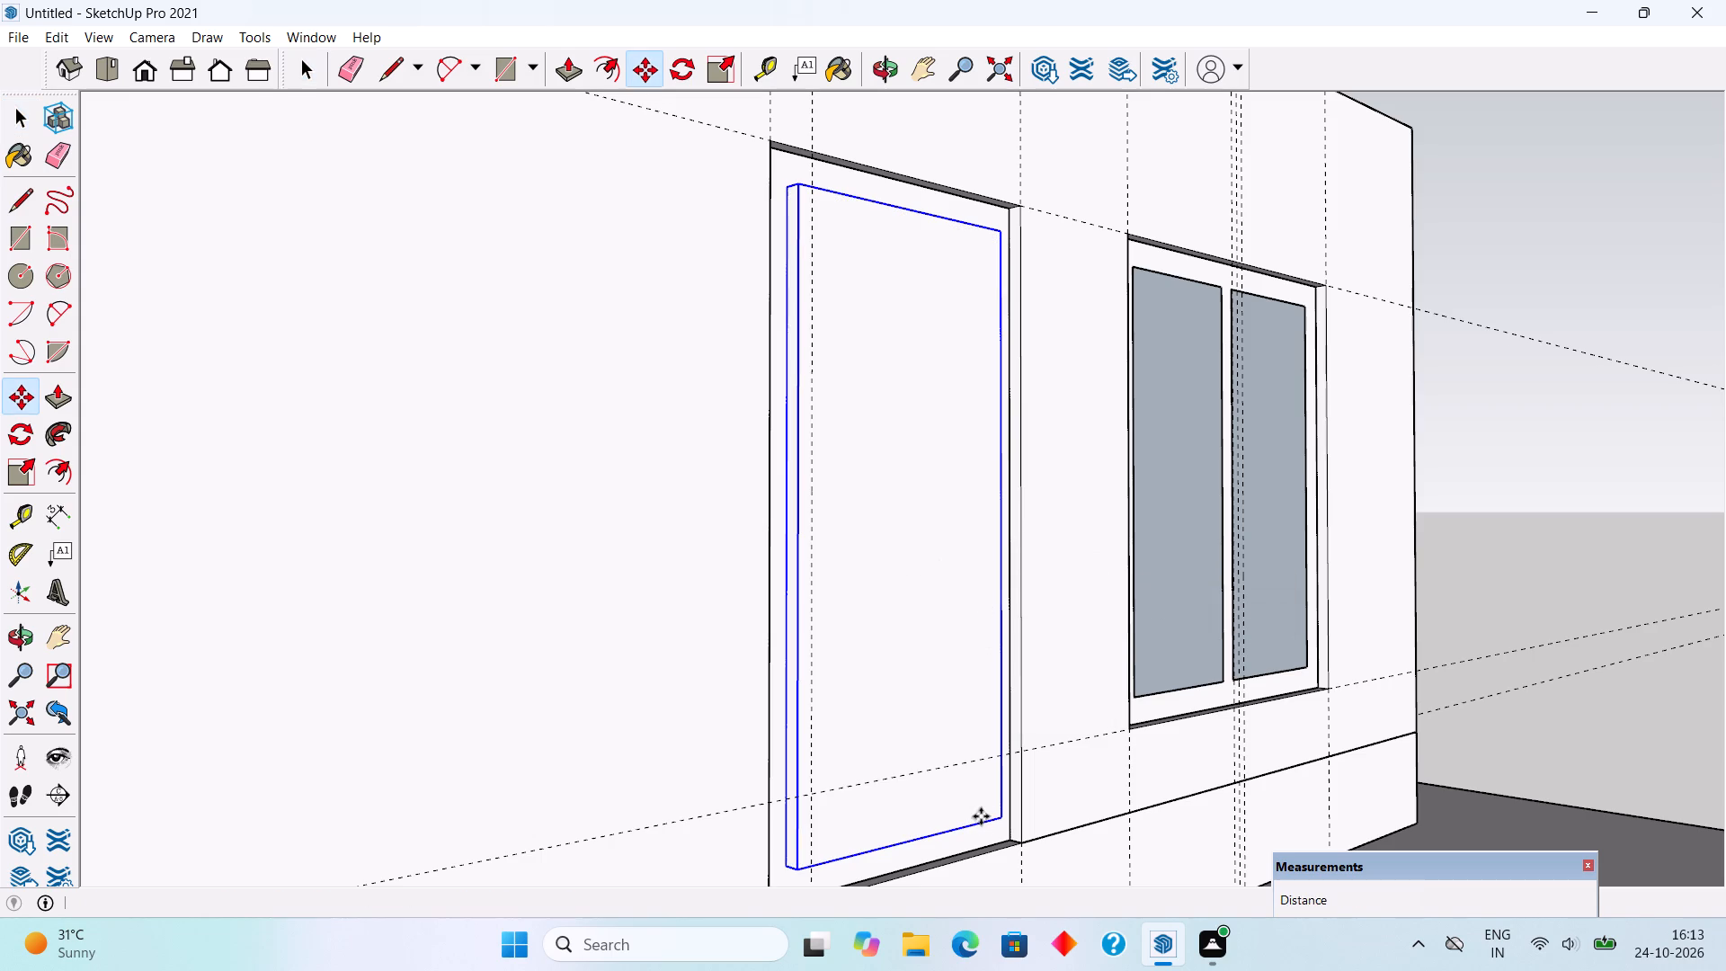
{"action": "left_click", "coordinate": [997, 816]}
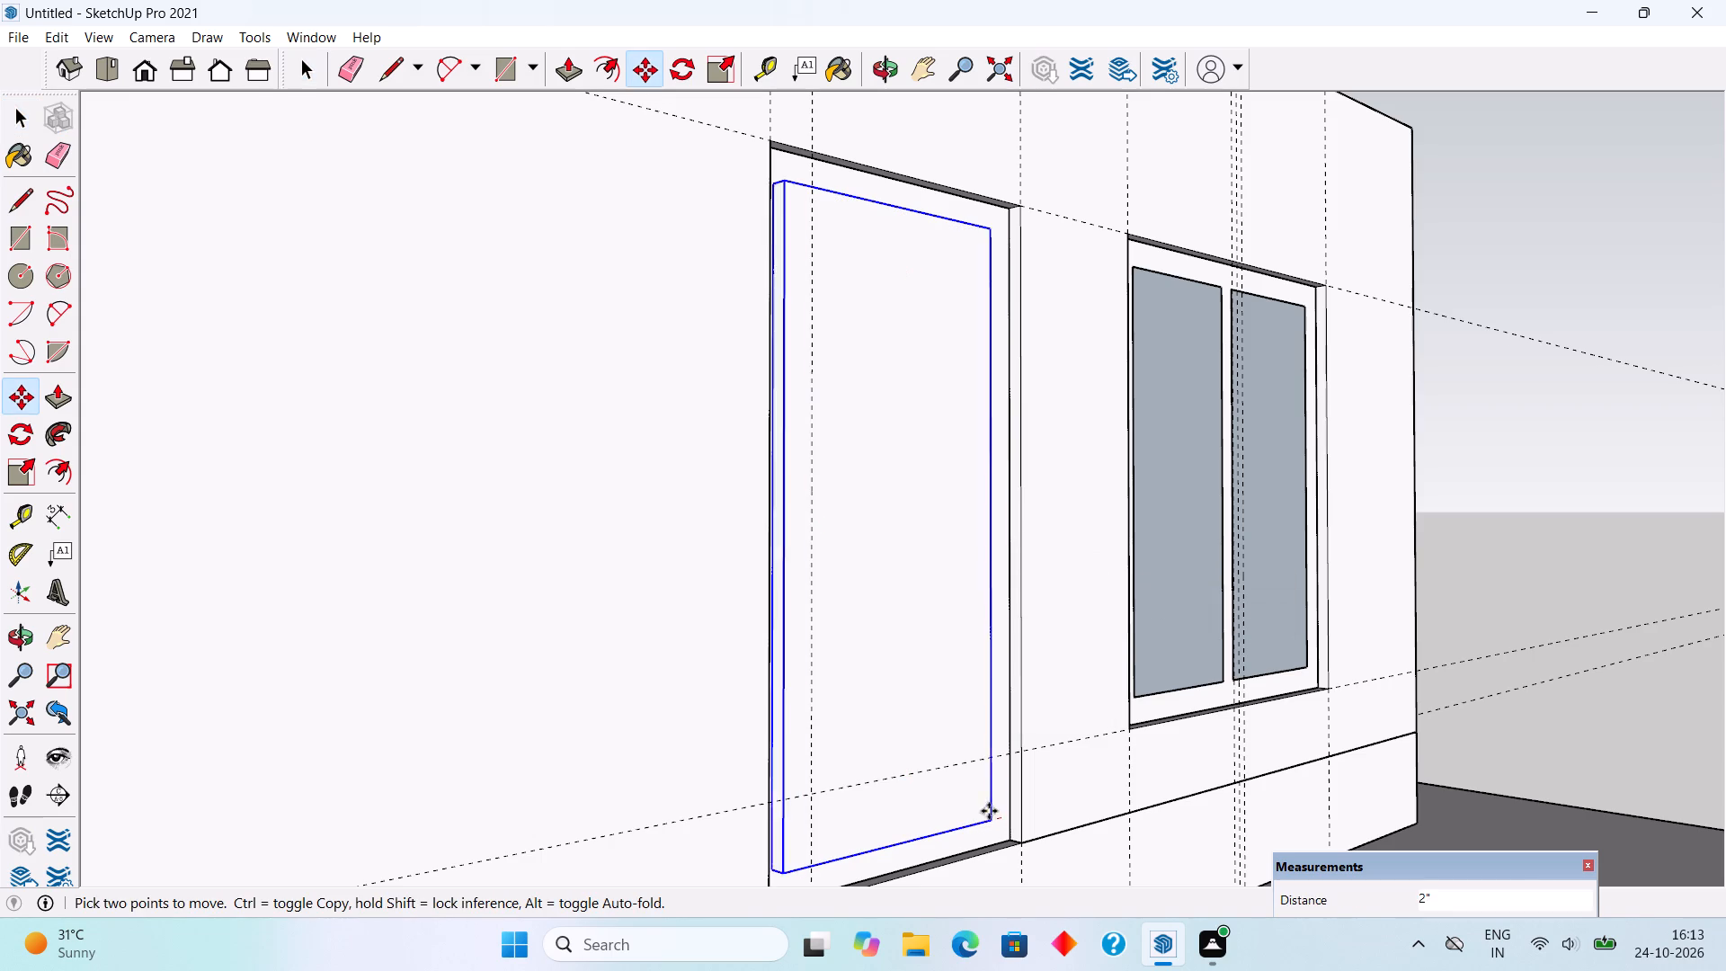
{"action": "left_click", "coordinate": [989, 826]}
{"action": "scroll", "coordinate": [989, 826], "scroll_direction": "up", "scroll_amount": 5}
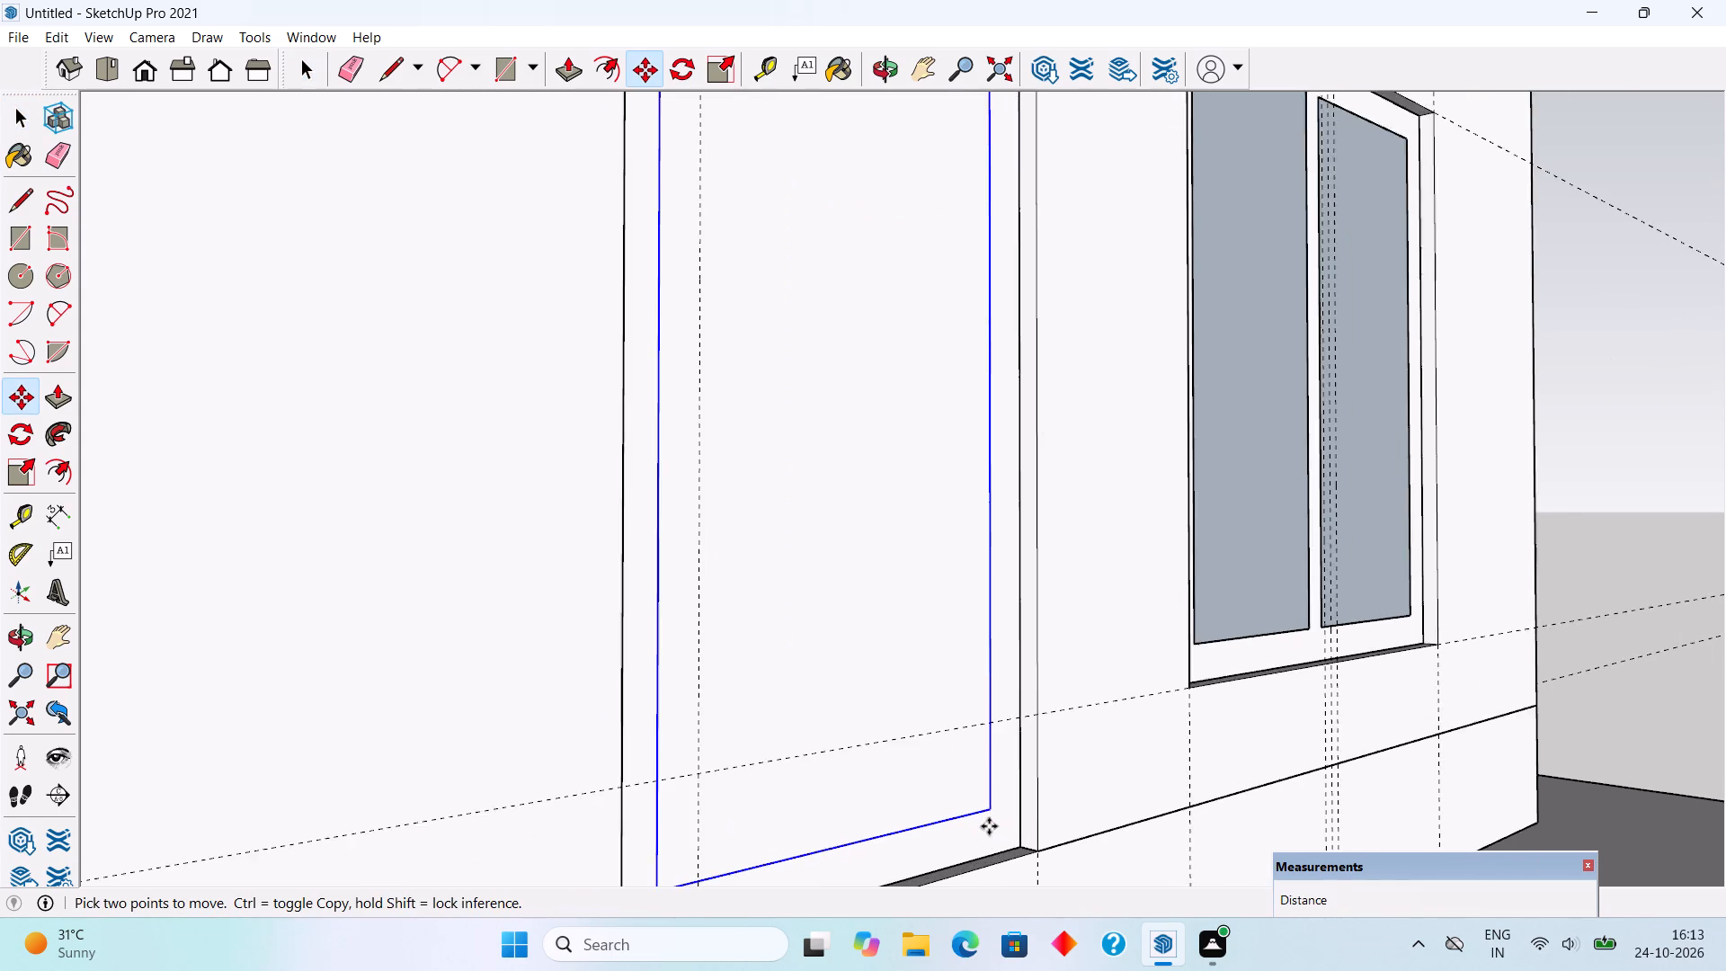
{"action": "scroll", "coordinate": [989, 826], "scroll_direction": "up", "scroll_amount": 4}
{"action": "left_click", "coordinate": [987, 806]}
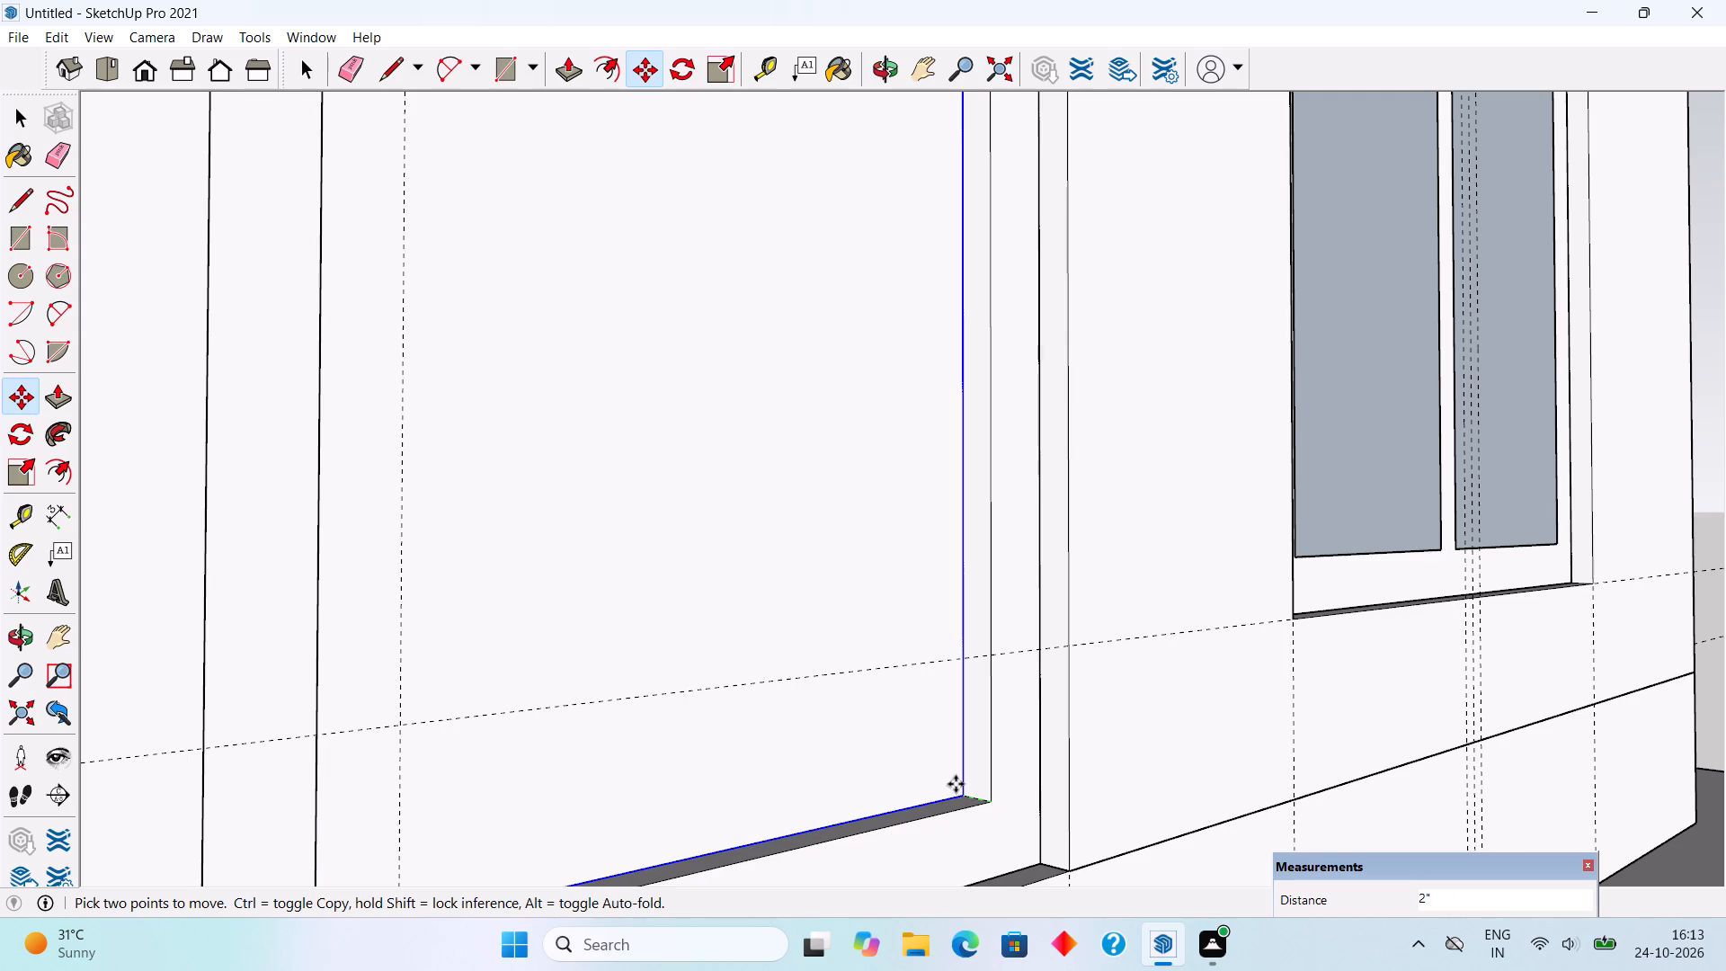
{"action": "type", "text": "1\""}
{"action": "key", "text": "Return"}
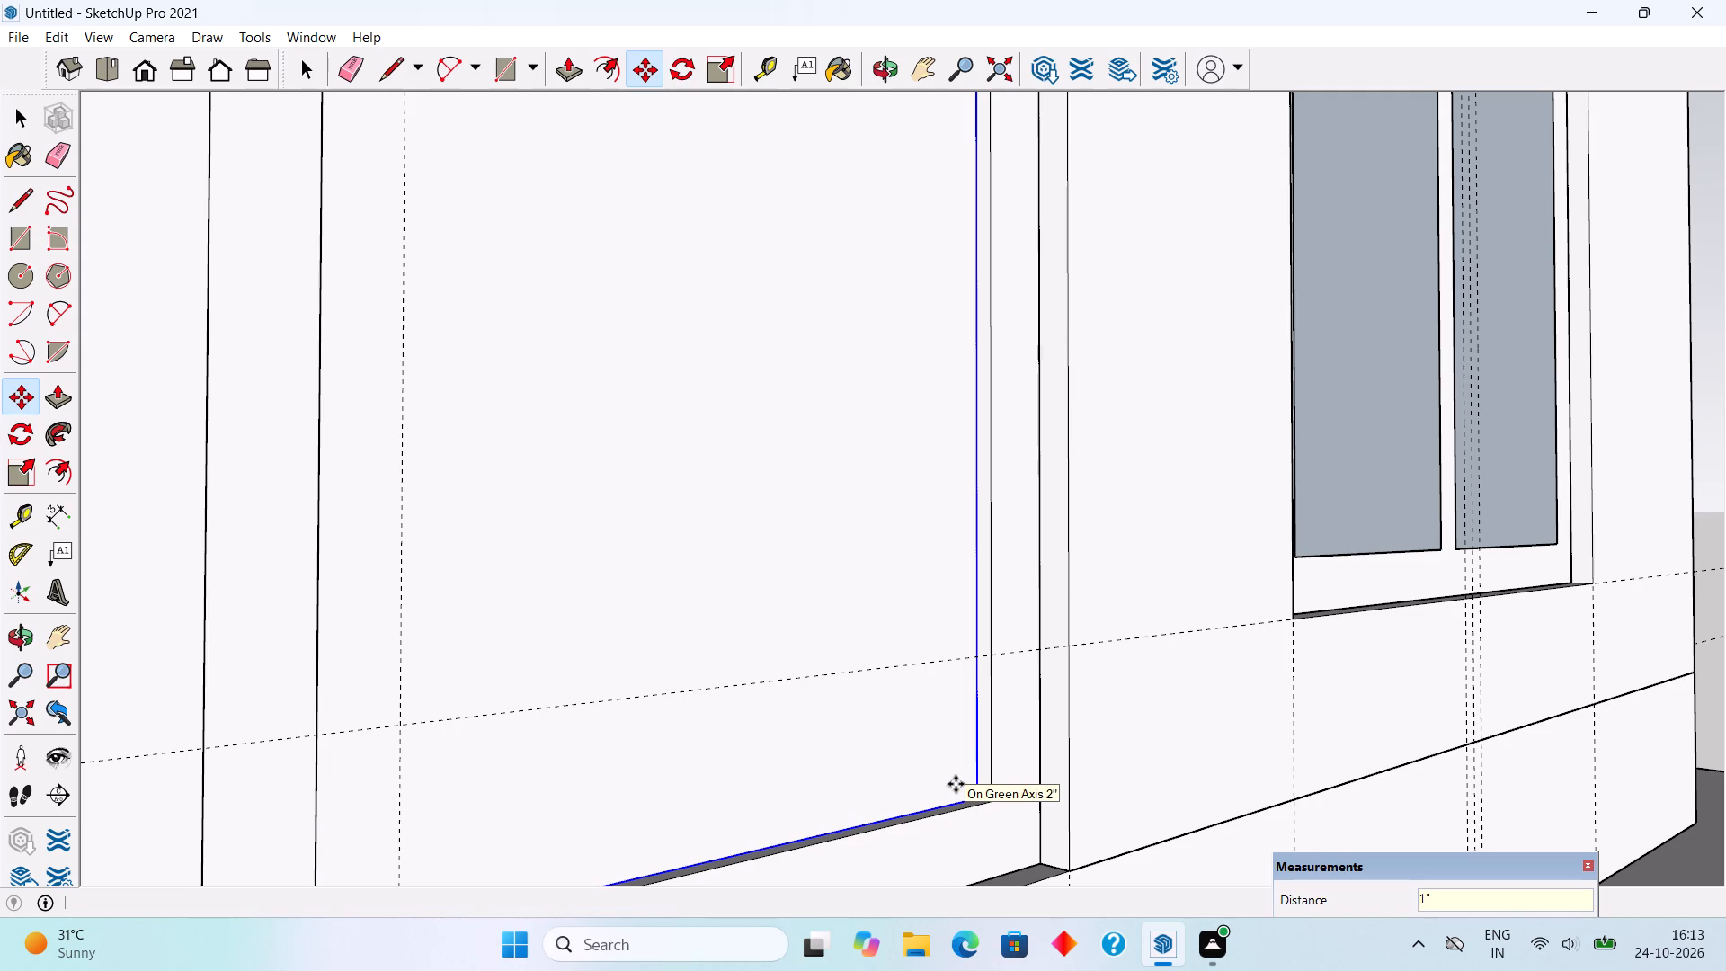
{"action": "key", "text": "space"}
{"action": "scroll", "coordinate": [956, 784], "scroll_direction": "down", "scroll_amount": 6}
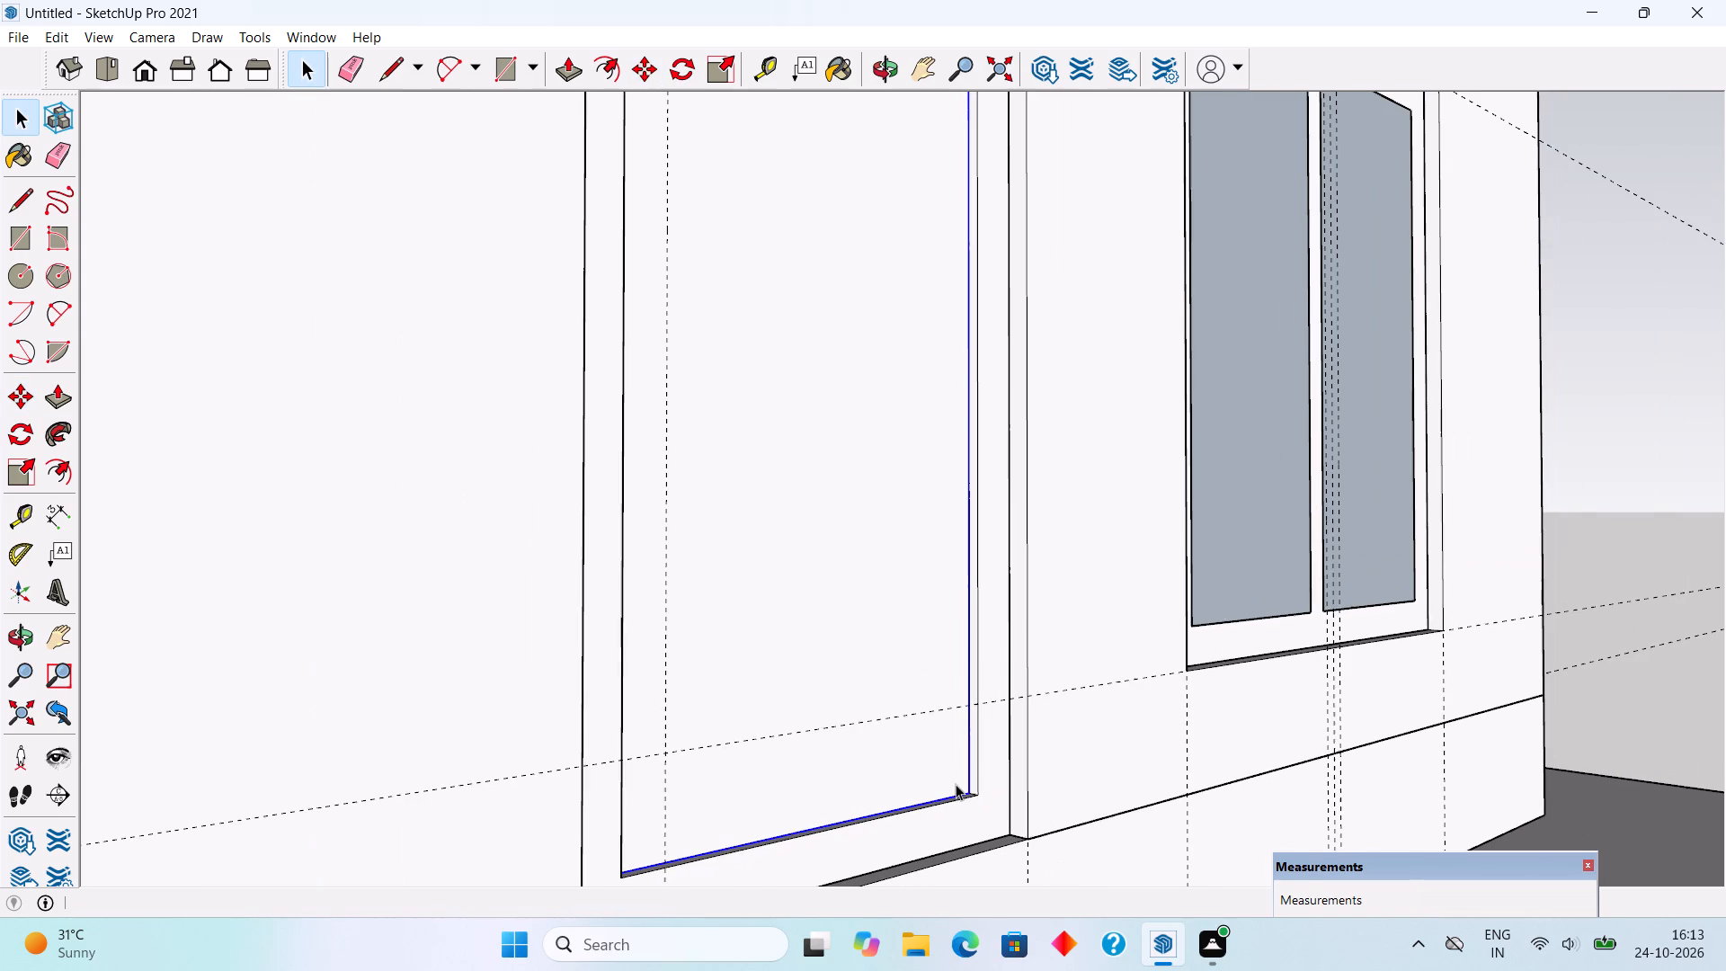
{"action": "scroll", "coordinate": [956, 784], "scroll_direction": "down", "scroll_amount": 1}
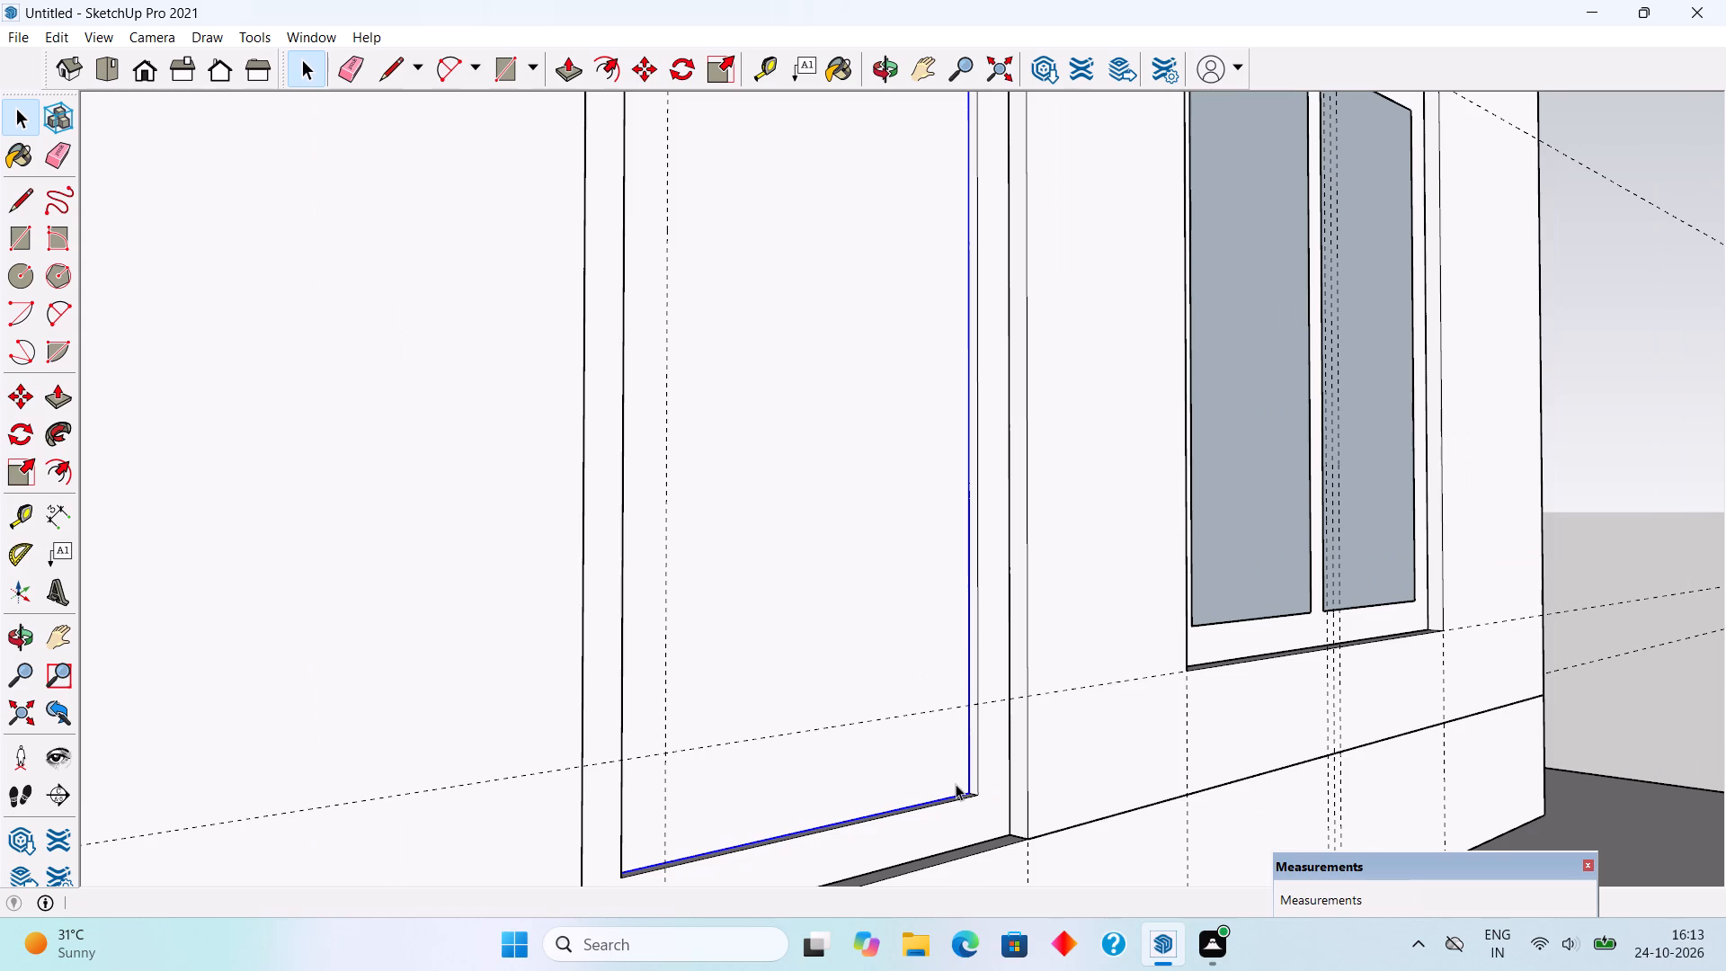
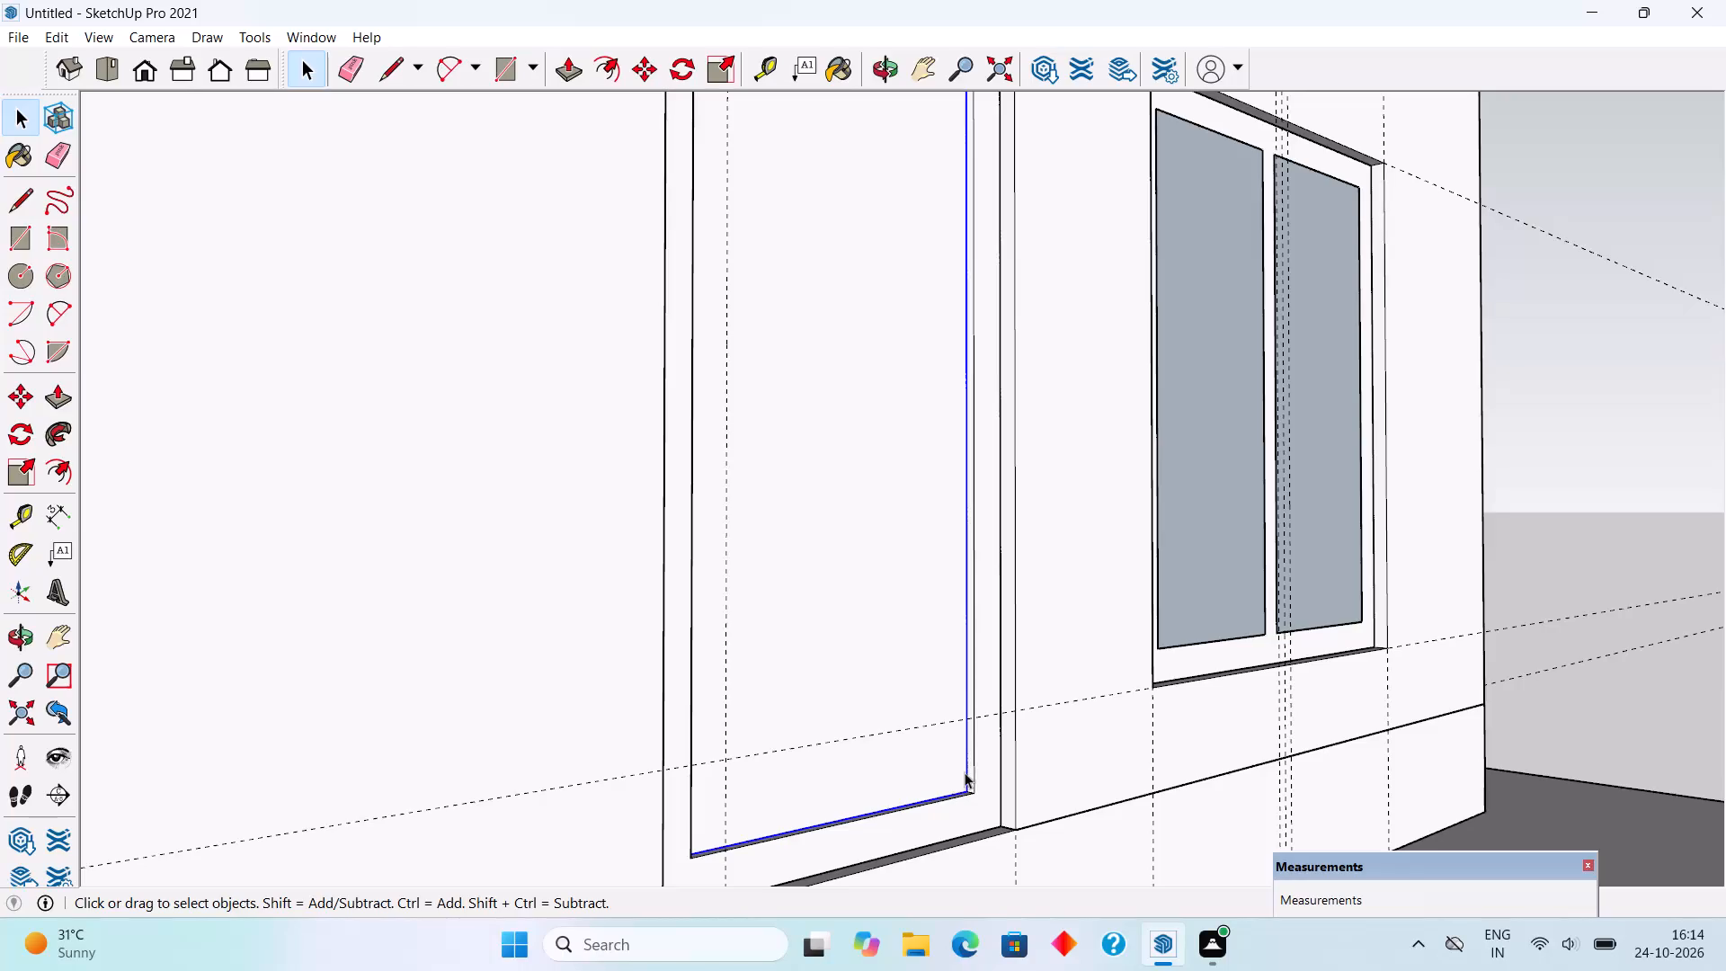
Close the door panel group and delete the scale figure standing on the base.
{"action": "scroll", "coordinate": [912, 619], "scroll_direction": "down", "scroll_amount": 5}
{"action": "scroll", "coordinate": [848, 558], "scroll_direction": "down", "scroll_amount": 10}
{"action": "left_click", "coordinate": [1245, 545]}
{"action": "left_click", "coordinate": [386, 803]}
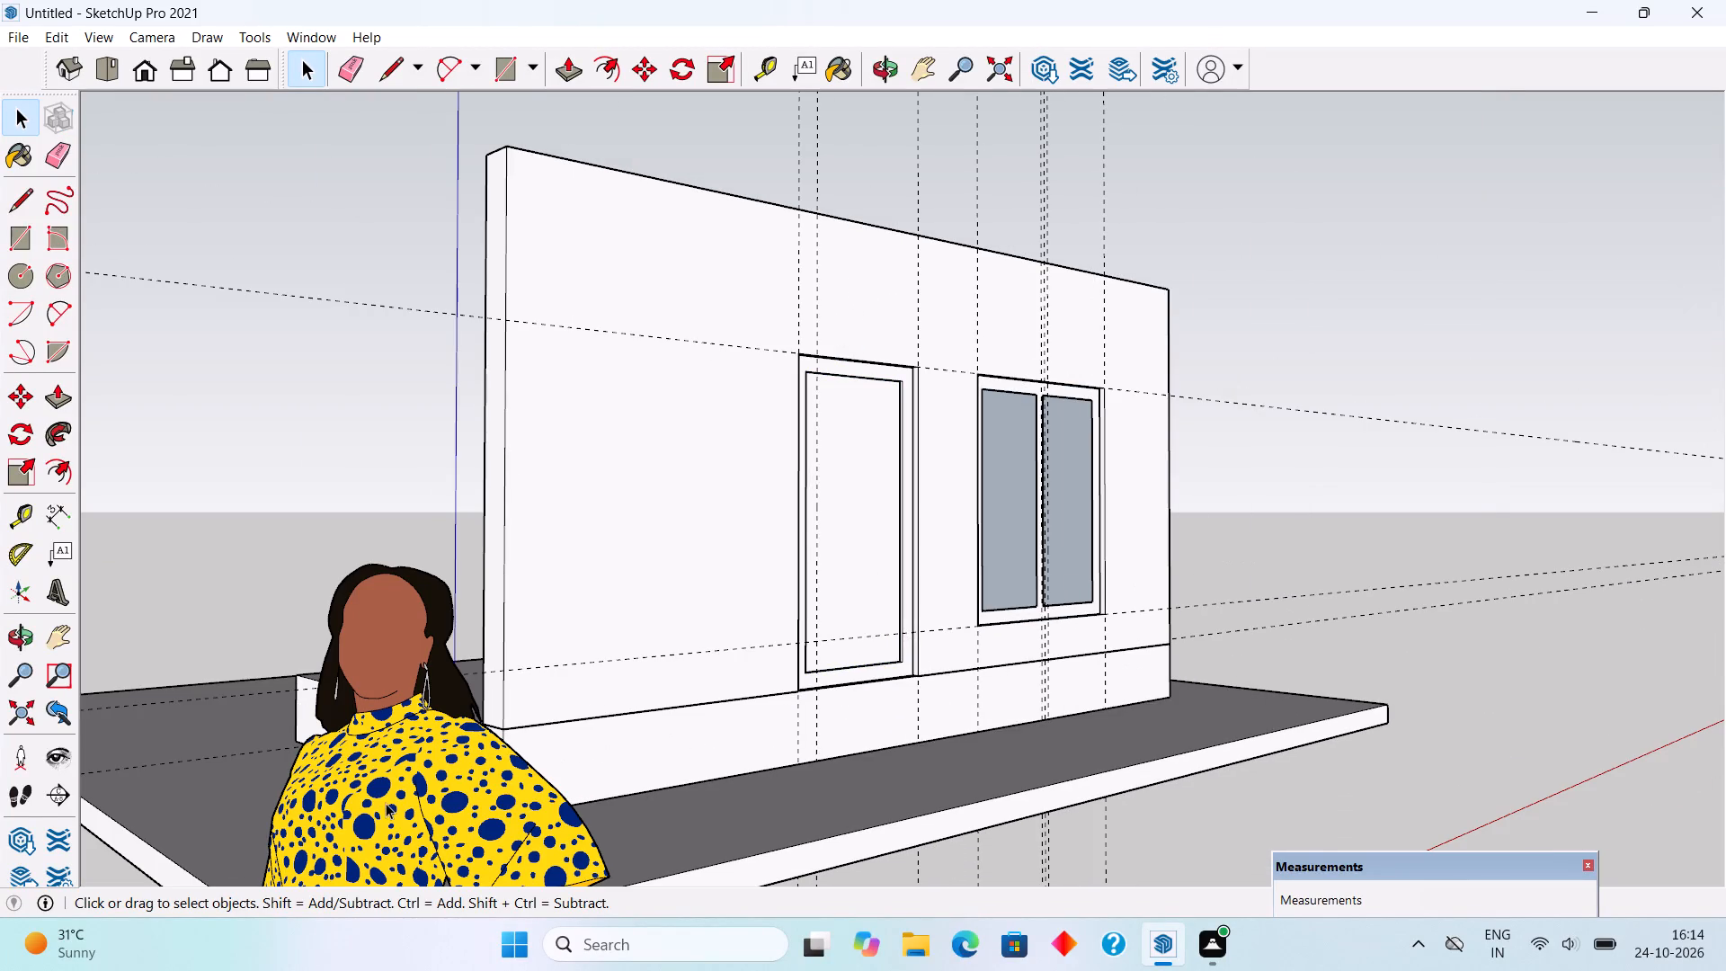
{"action": "key", "text": "Delete"}
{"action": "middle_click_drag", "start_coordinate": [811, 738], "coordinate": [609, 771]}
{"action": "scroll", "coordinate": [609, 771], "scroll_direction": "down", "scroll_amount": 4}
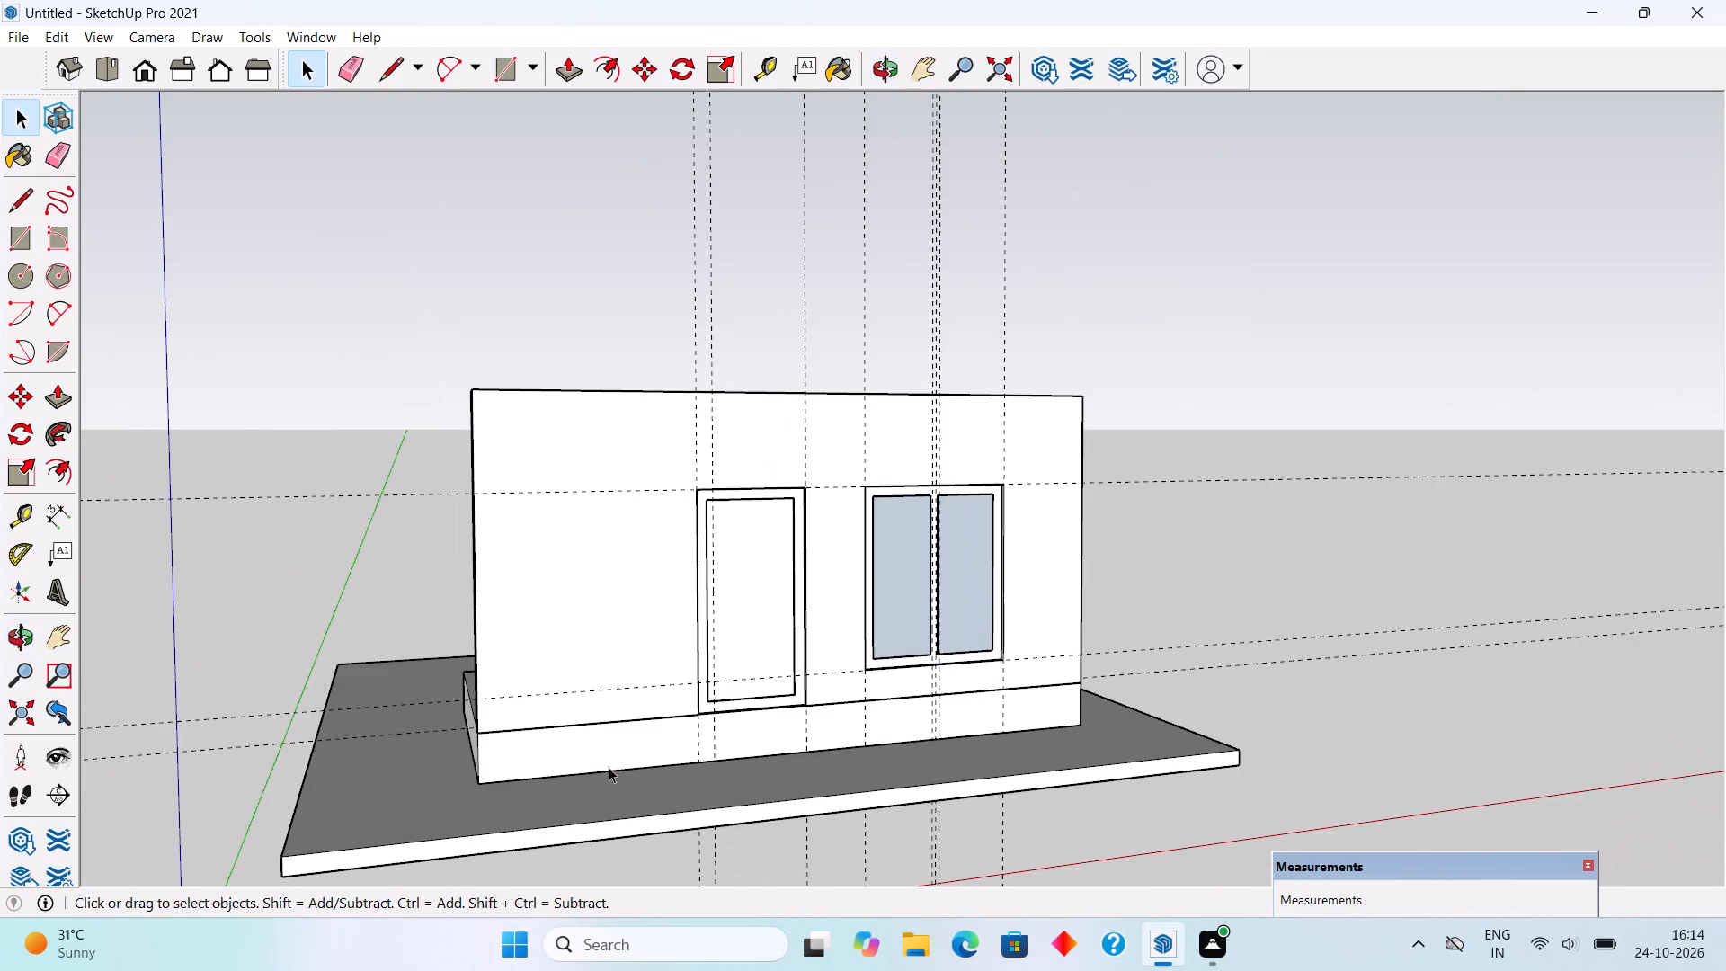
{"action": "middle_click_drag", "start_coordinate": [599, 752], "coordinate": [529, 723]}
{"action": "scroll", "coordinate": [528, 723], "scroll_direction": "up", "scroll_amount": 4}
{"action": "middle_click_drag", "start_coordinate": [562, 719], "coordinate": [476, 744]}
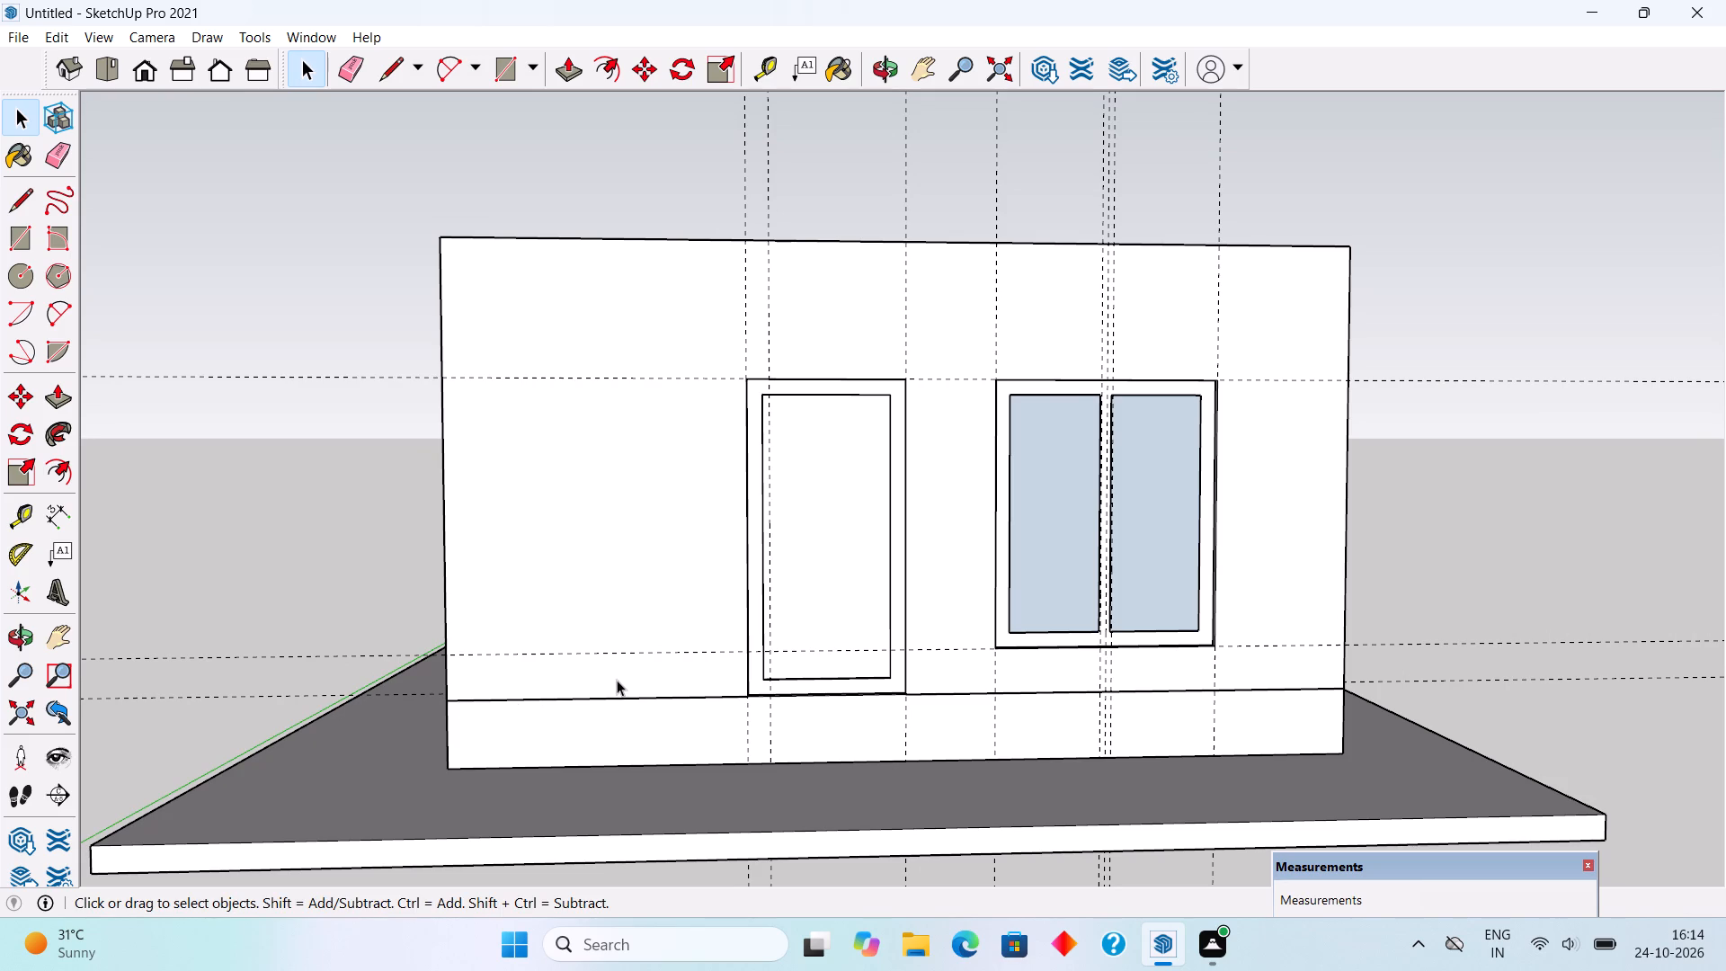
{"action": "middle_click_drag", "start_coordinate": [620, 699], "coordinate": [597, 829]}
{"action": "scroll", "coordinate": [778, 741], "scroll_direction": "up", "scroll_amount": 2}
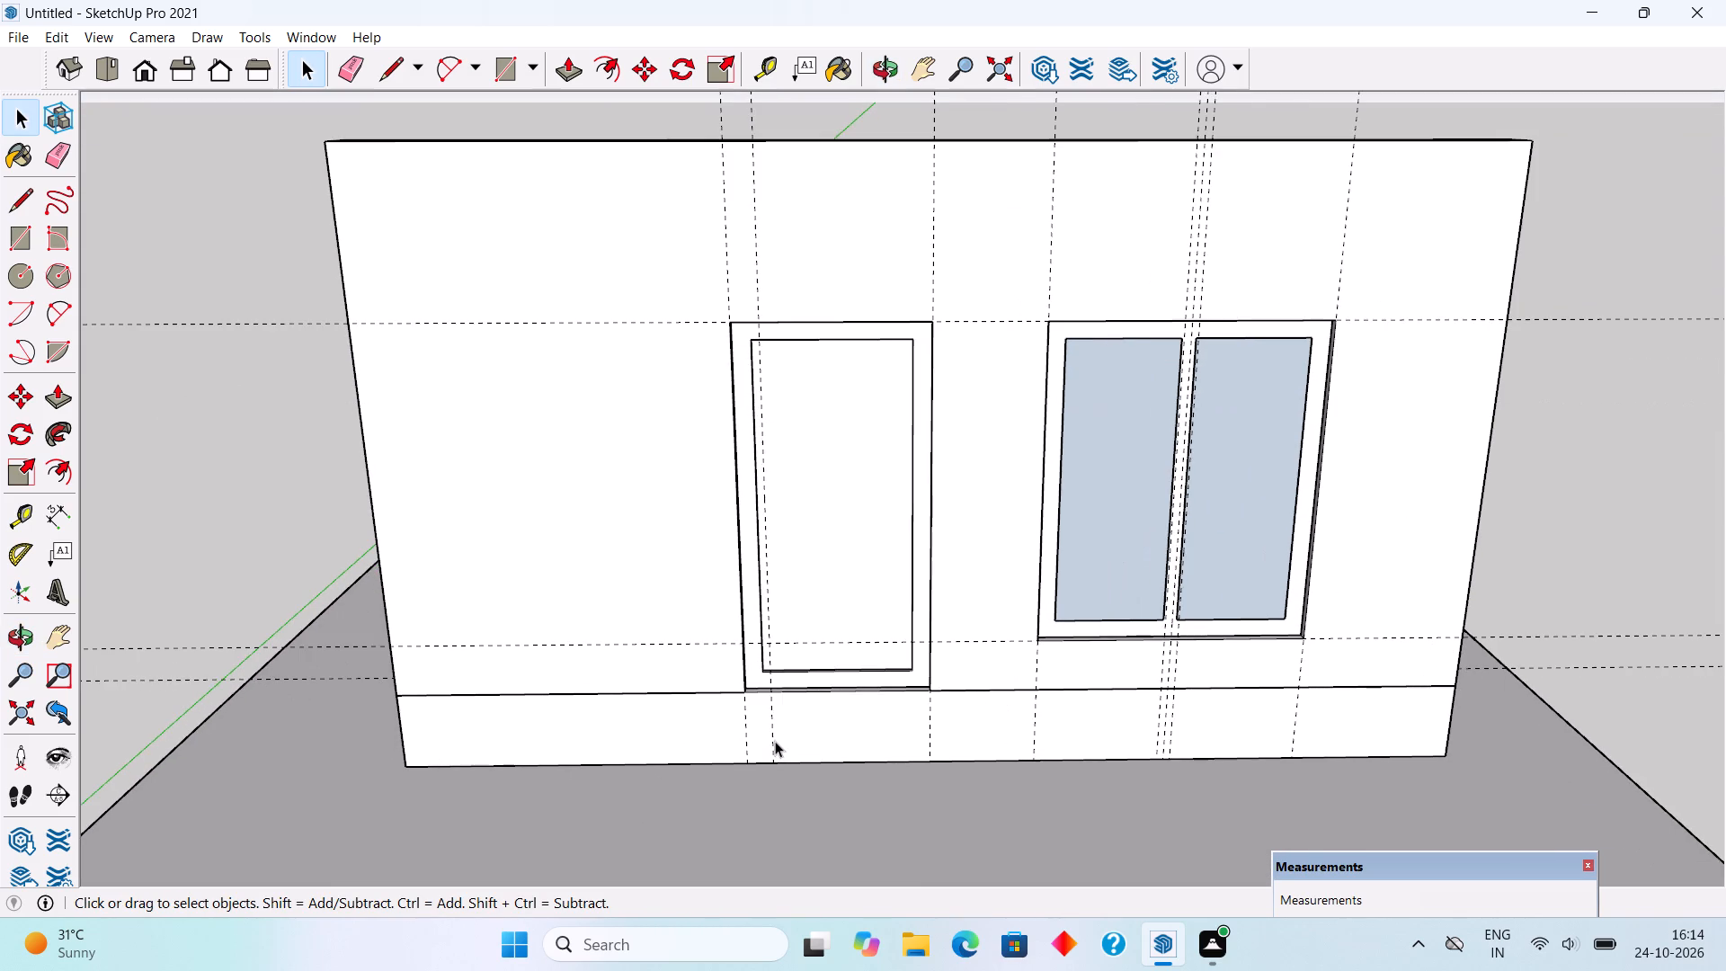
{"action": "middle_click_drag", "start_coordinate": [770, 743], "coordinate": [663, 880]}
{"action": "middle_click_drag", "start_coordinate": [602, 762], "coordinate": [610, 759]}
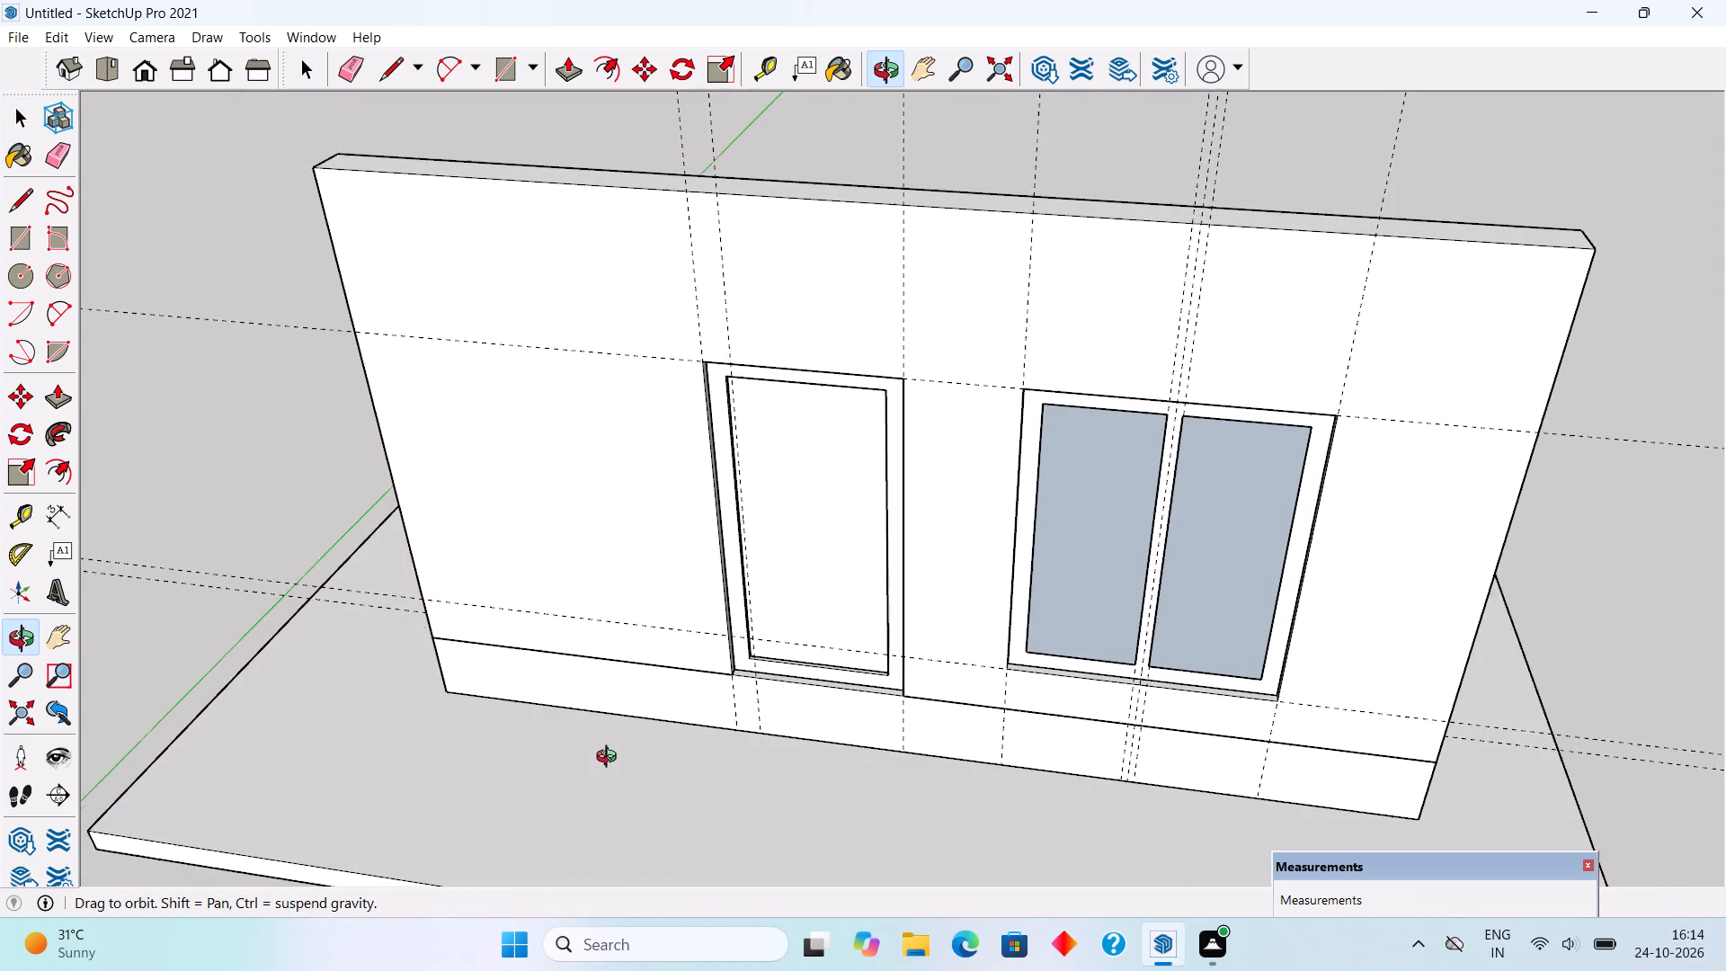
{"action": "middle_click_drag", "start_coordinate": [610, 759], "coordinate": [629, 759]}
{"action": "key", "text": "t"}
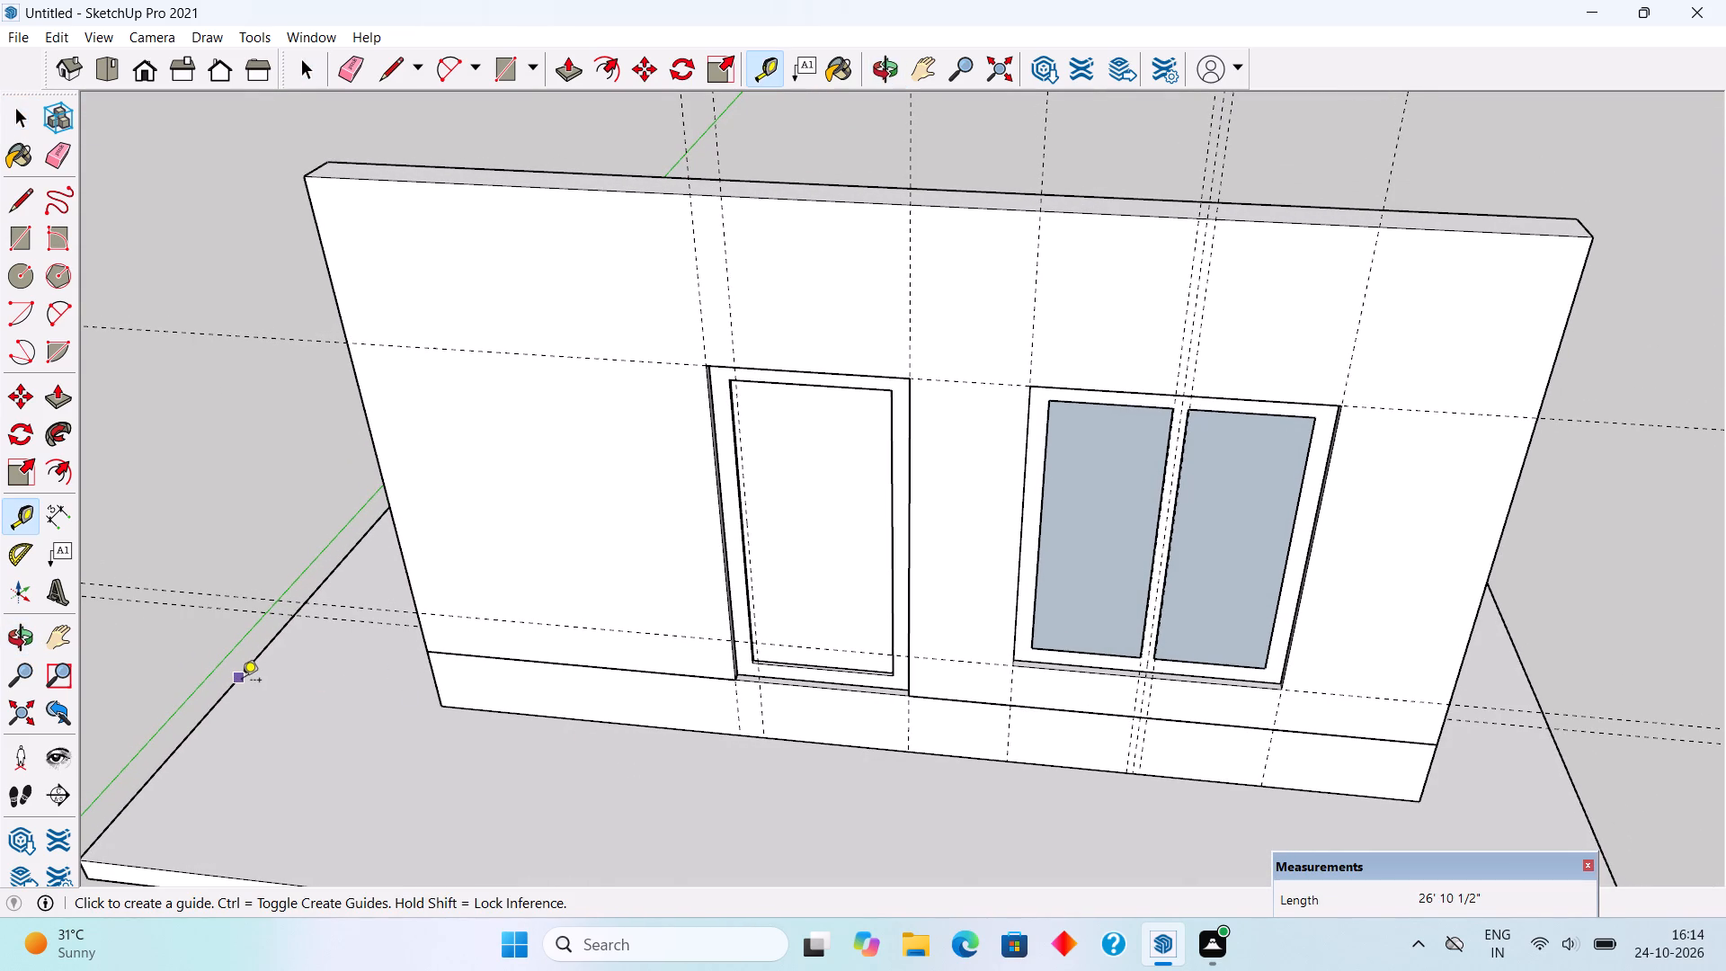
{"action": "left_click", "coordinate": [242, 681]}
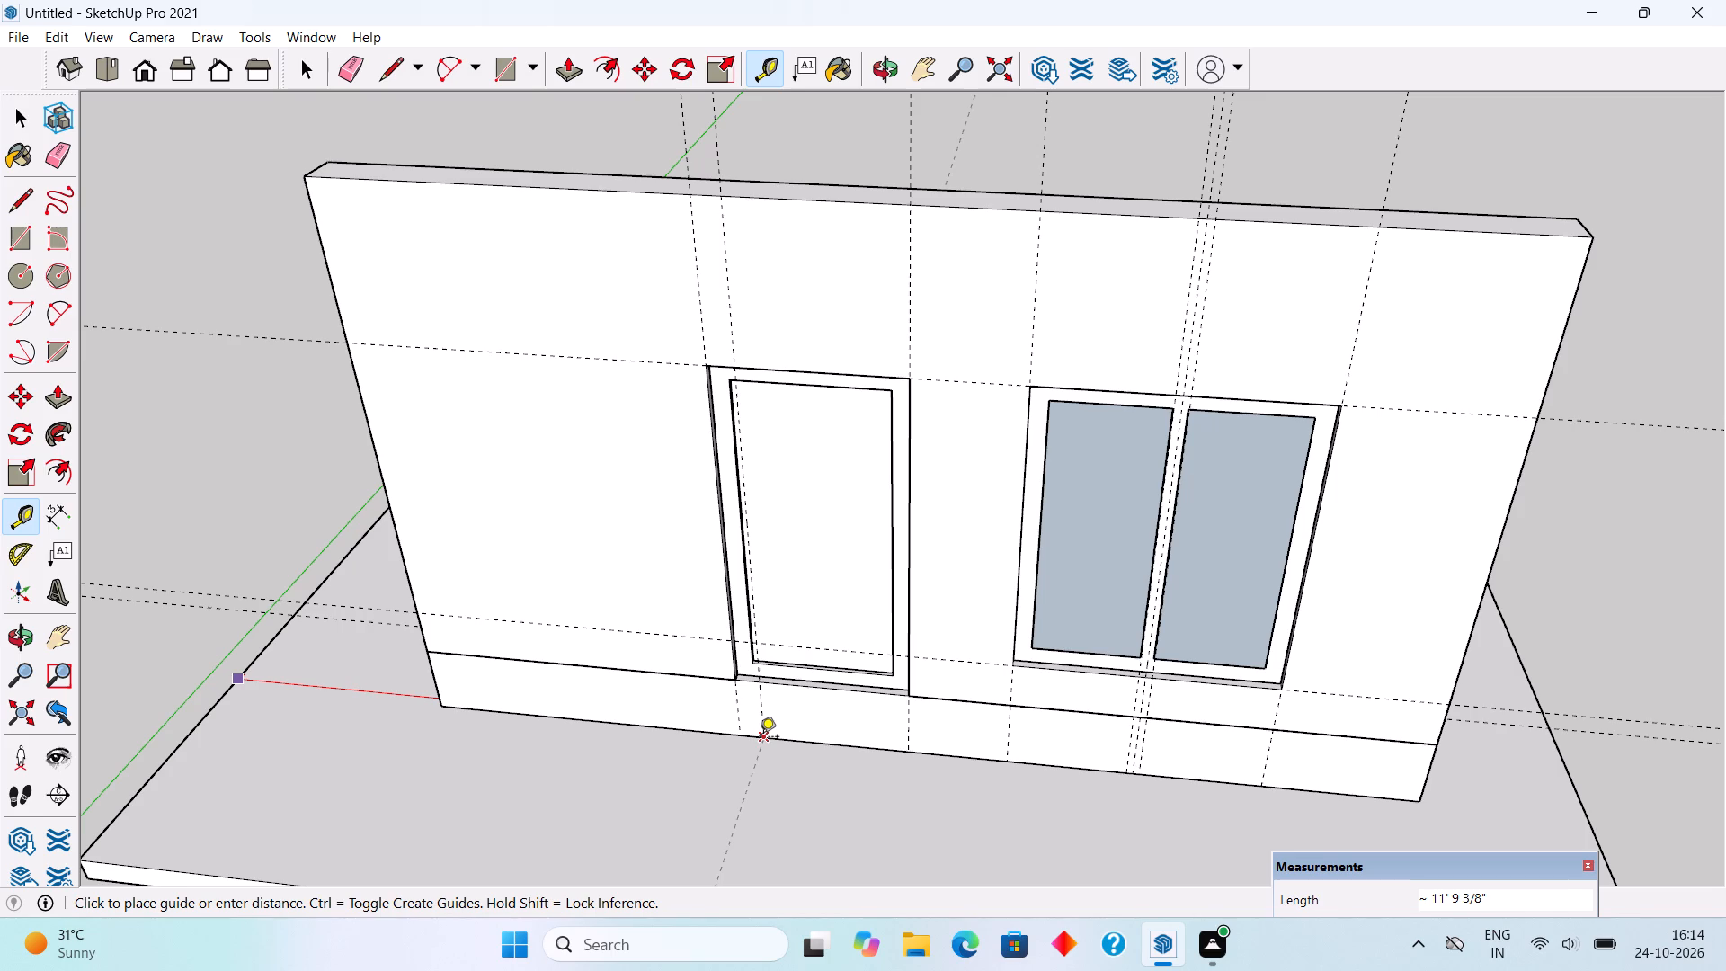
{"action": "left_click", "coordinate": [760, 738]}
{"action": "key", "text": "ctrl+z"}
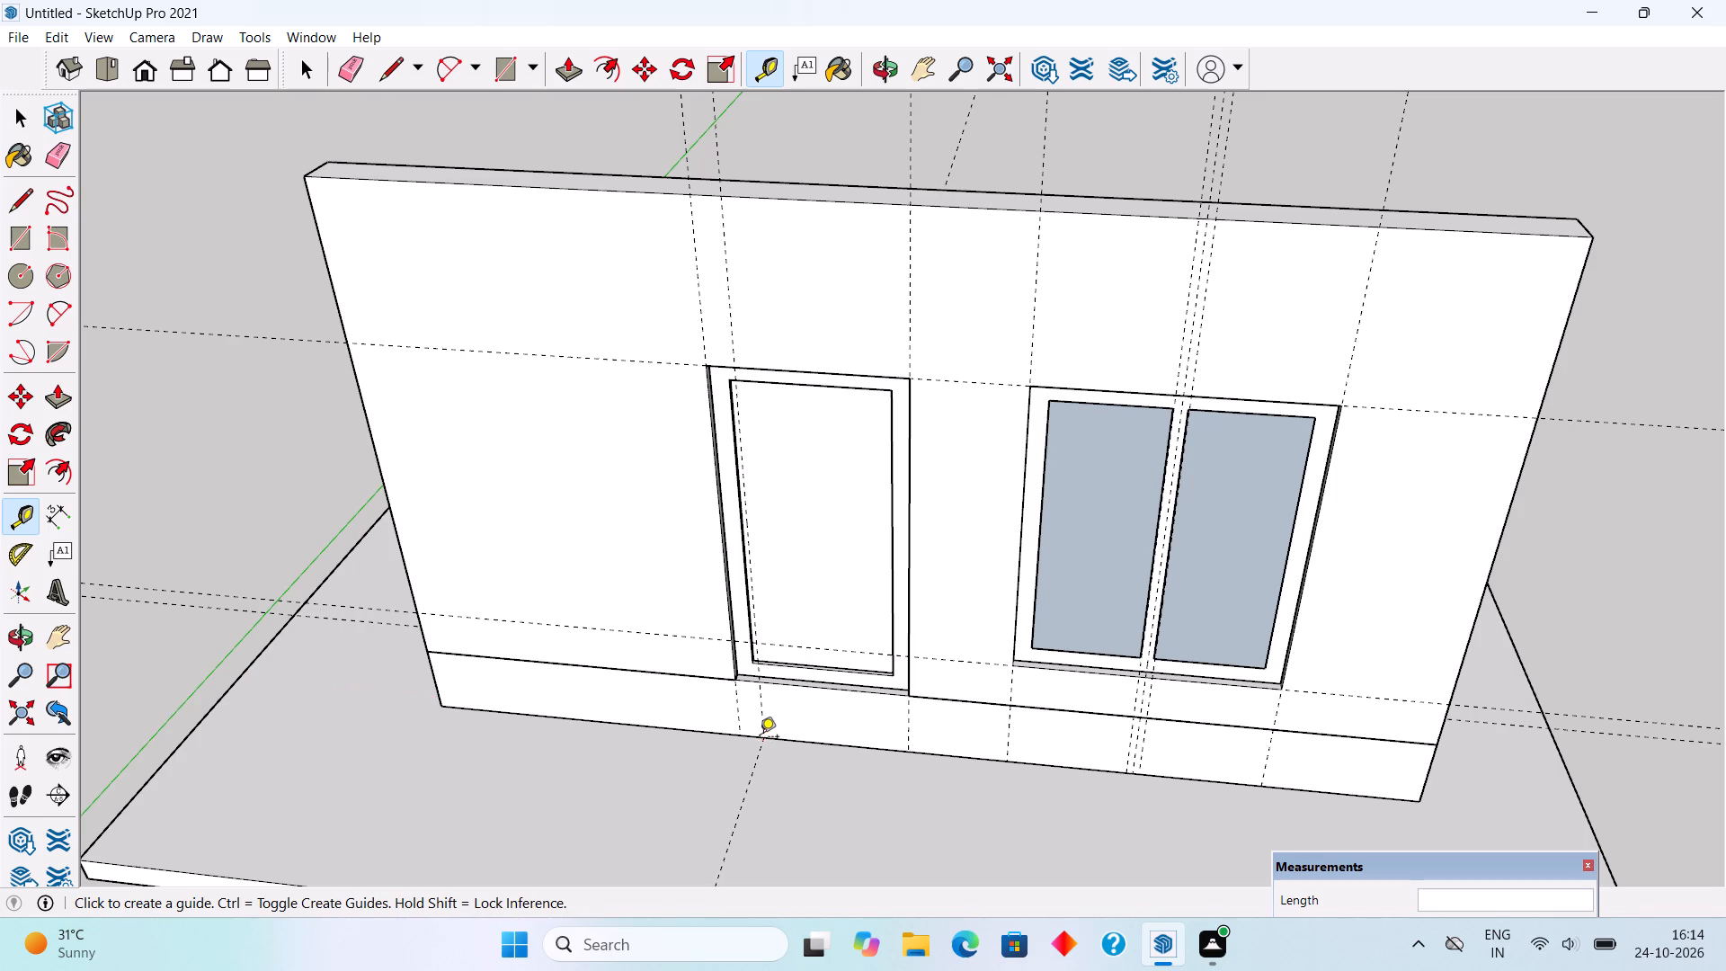
Place a guide across the lower slab in line with the door opening's left edge, and another 1' to its left.
{"action": "left_click", "coordinate": [215, 717]}
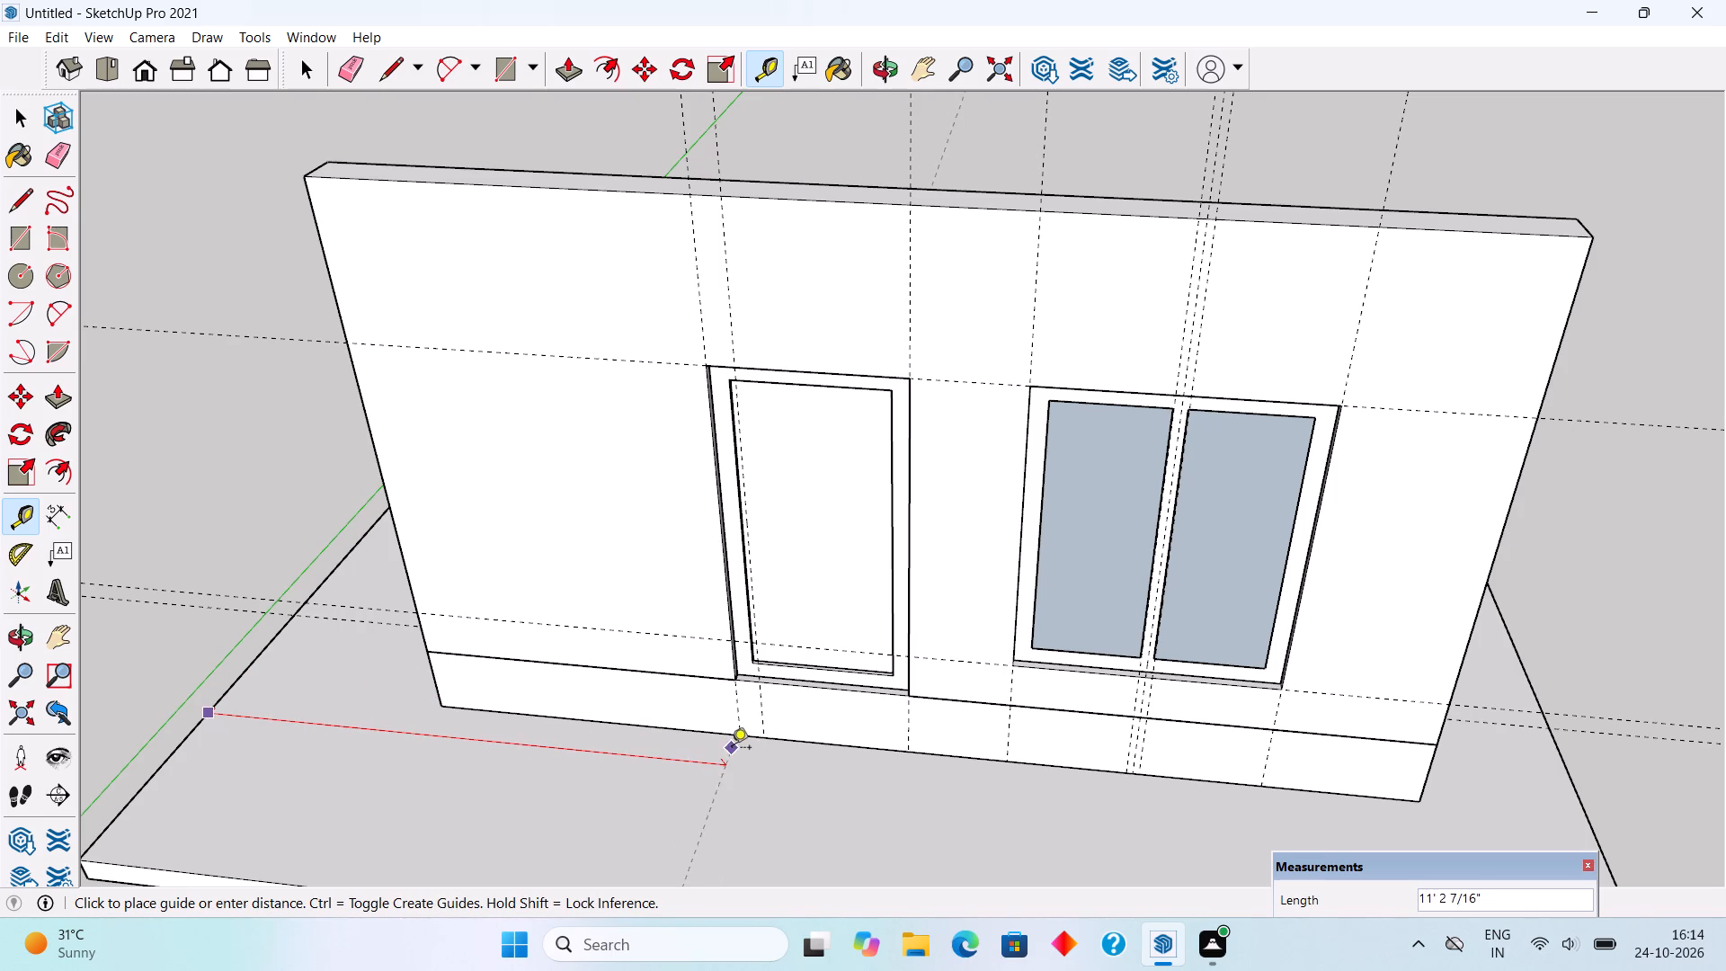
{"action": "left_click", "coordinate": [744, 736]}
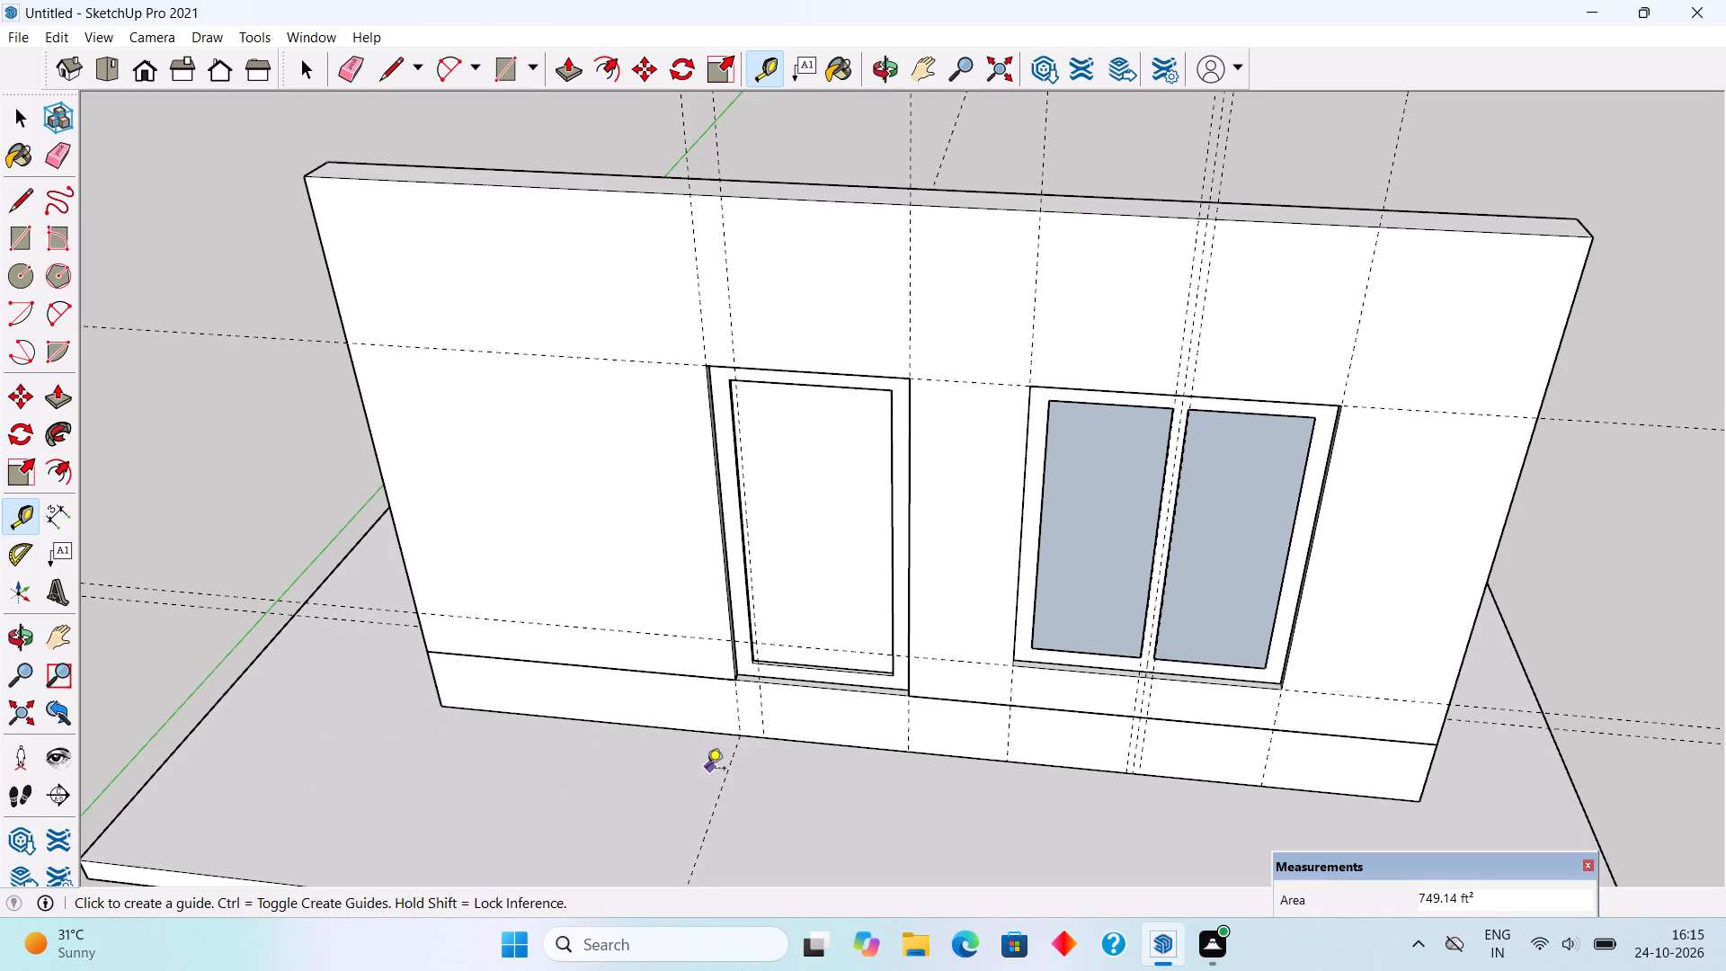
{"action": "middle_click_drag", "start_coordinate": [710, 774], "coordinate": [761, 766]}
{"action": "left_click", "coordinate": [738, 779]}
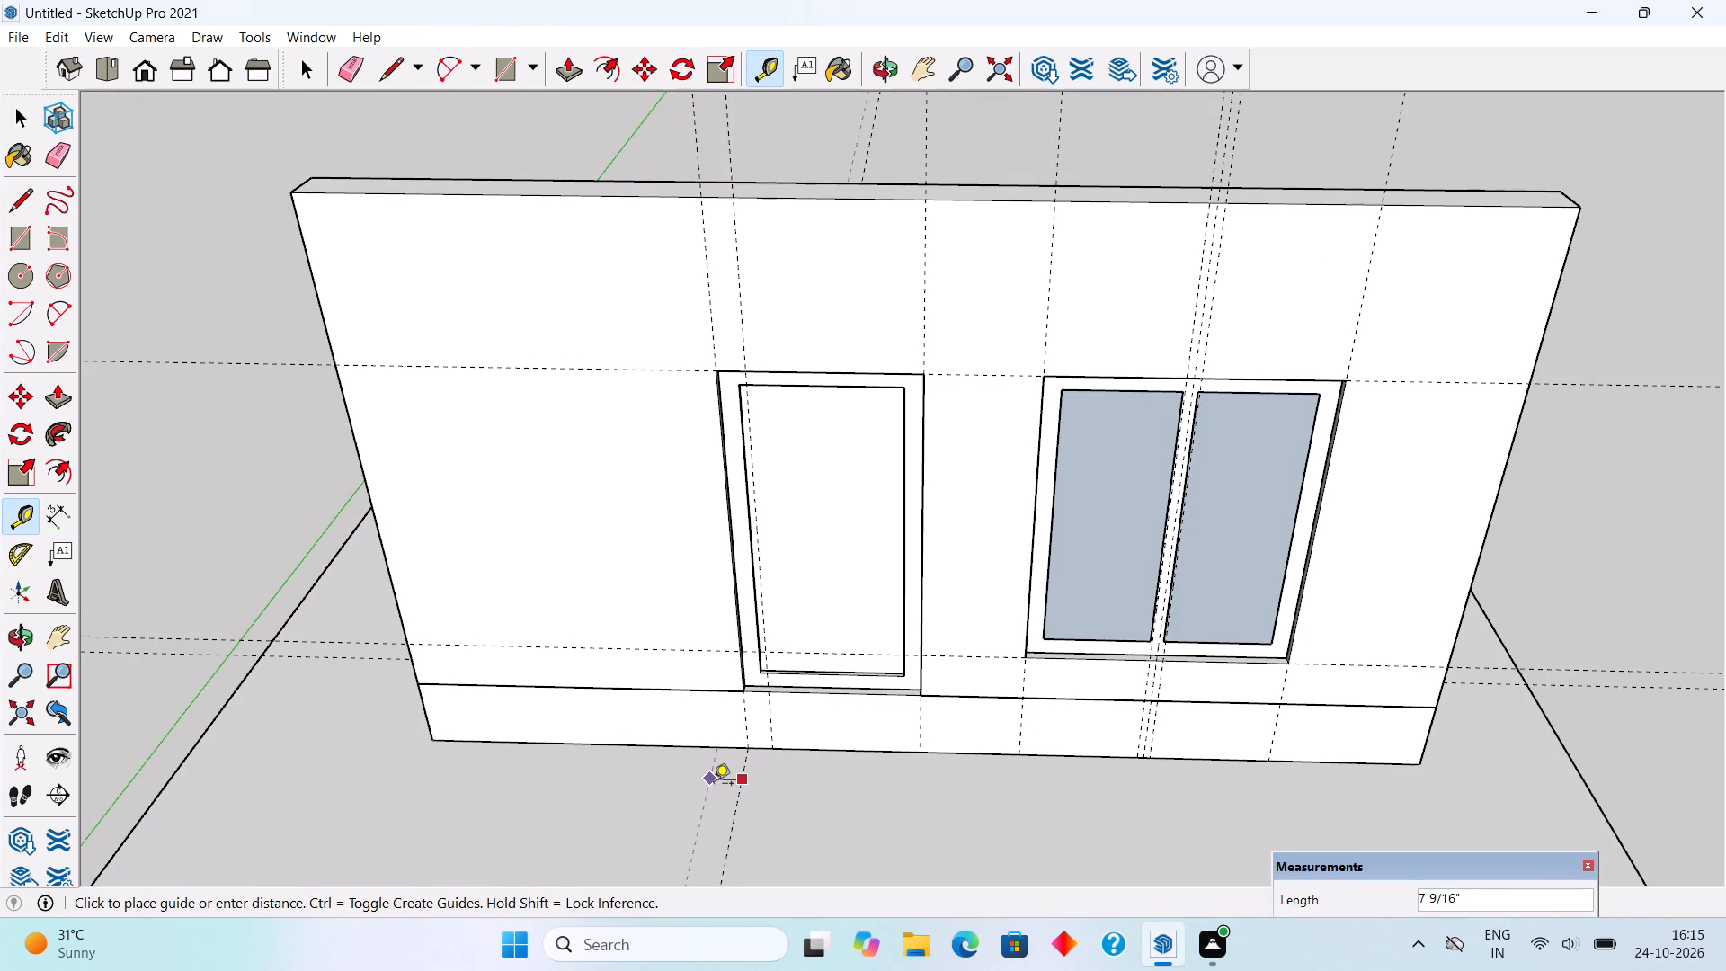
{"action": "type", "text": "1'"}
{"action": "key", "text": "Return"}
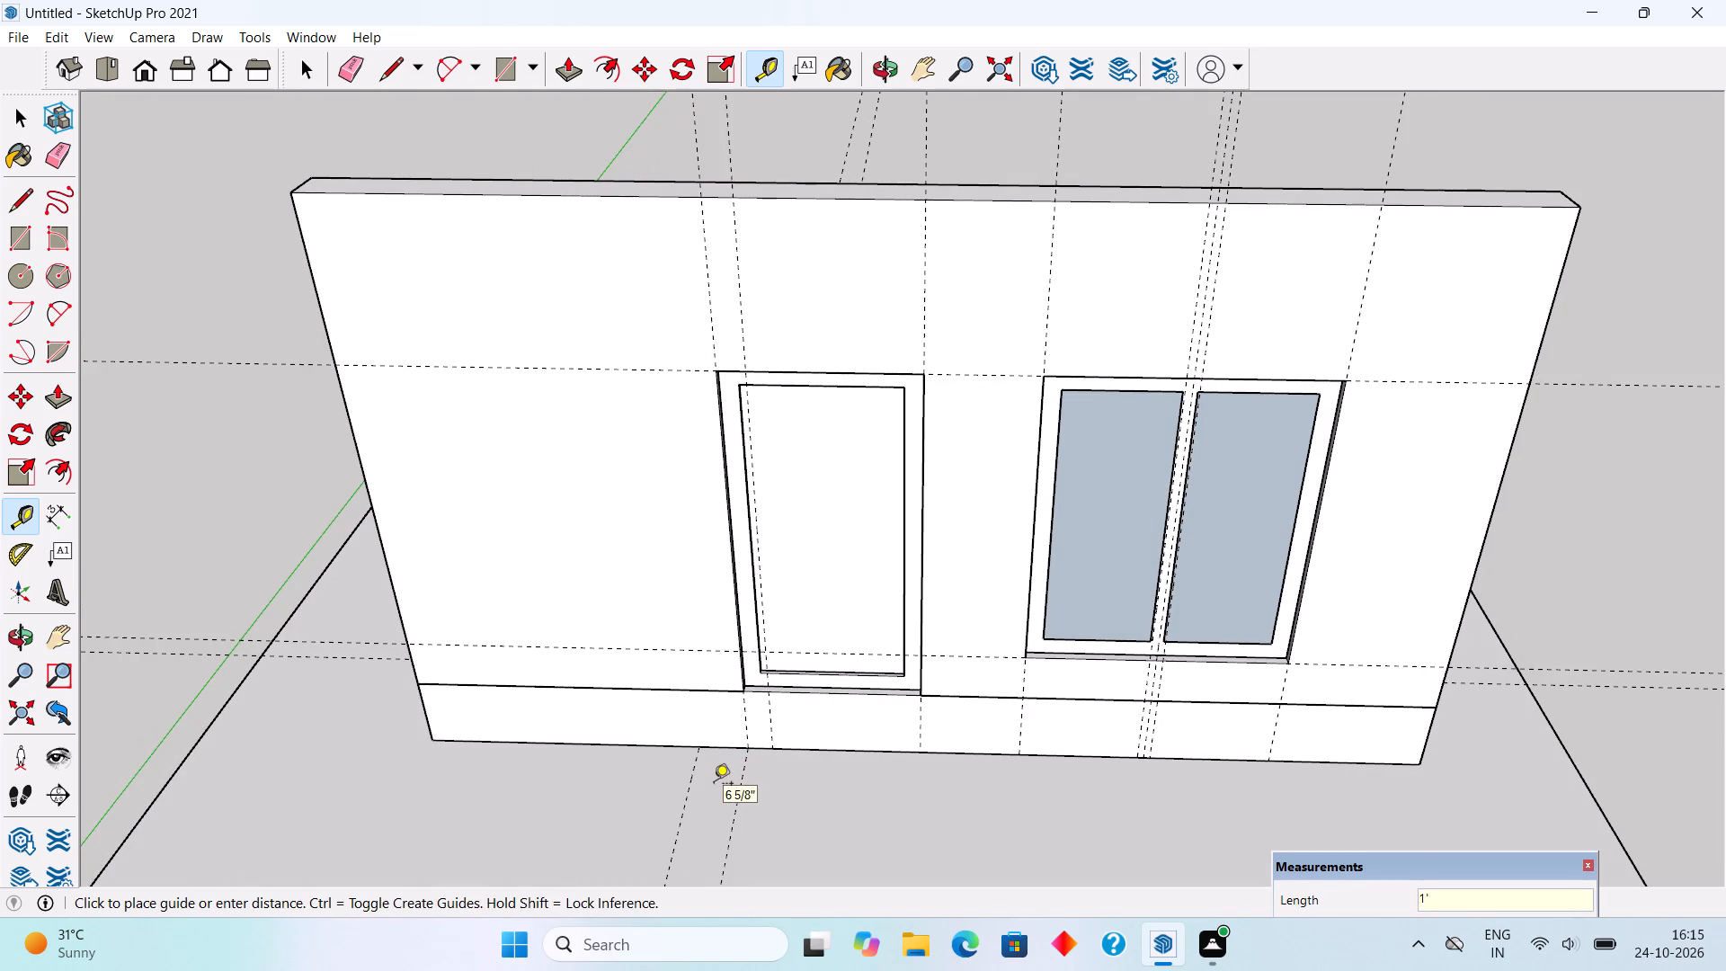
Place a guide on the lower slab 3' in front of the plinth's front edge, and another 9" back toward the plinth.
{"action": "left_click", "coordinate": [530, 741]}
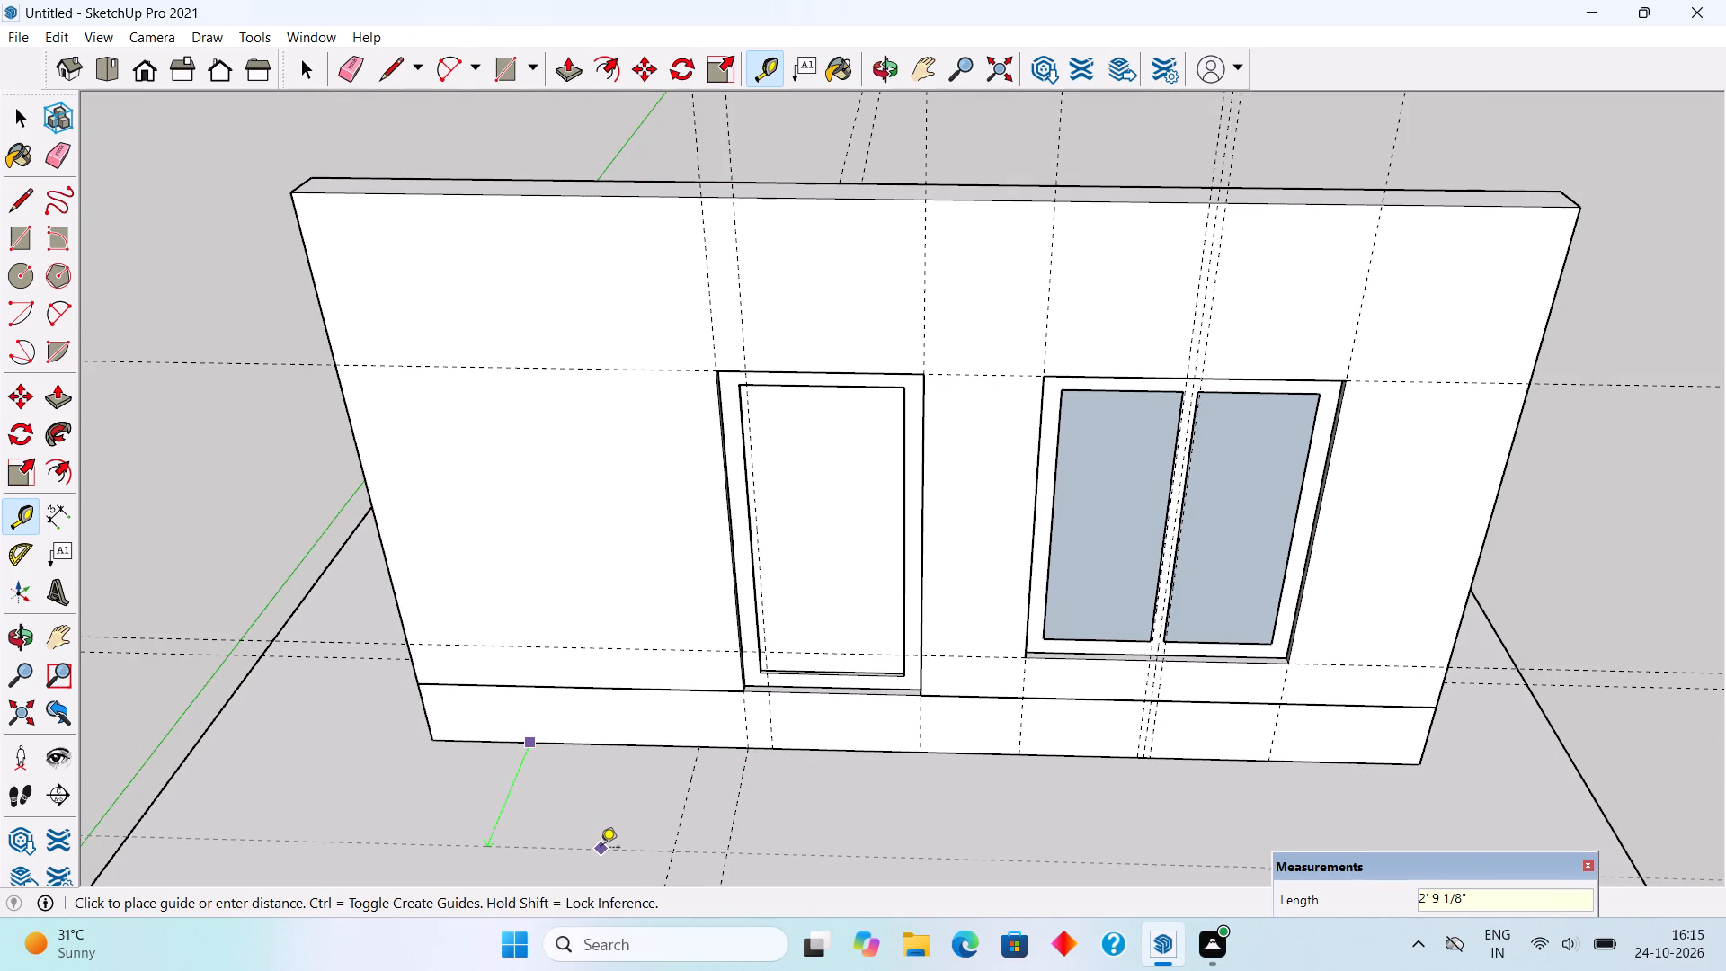
{"action": "type", "text": "3'"}
{"action": "key", "text": "Return"}
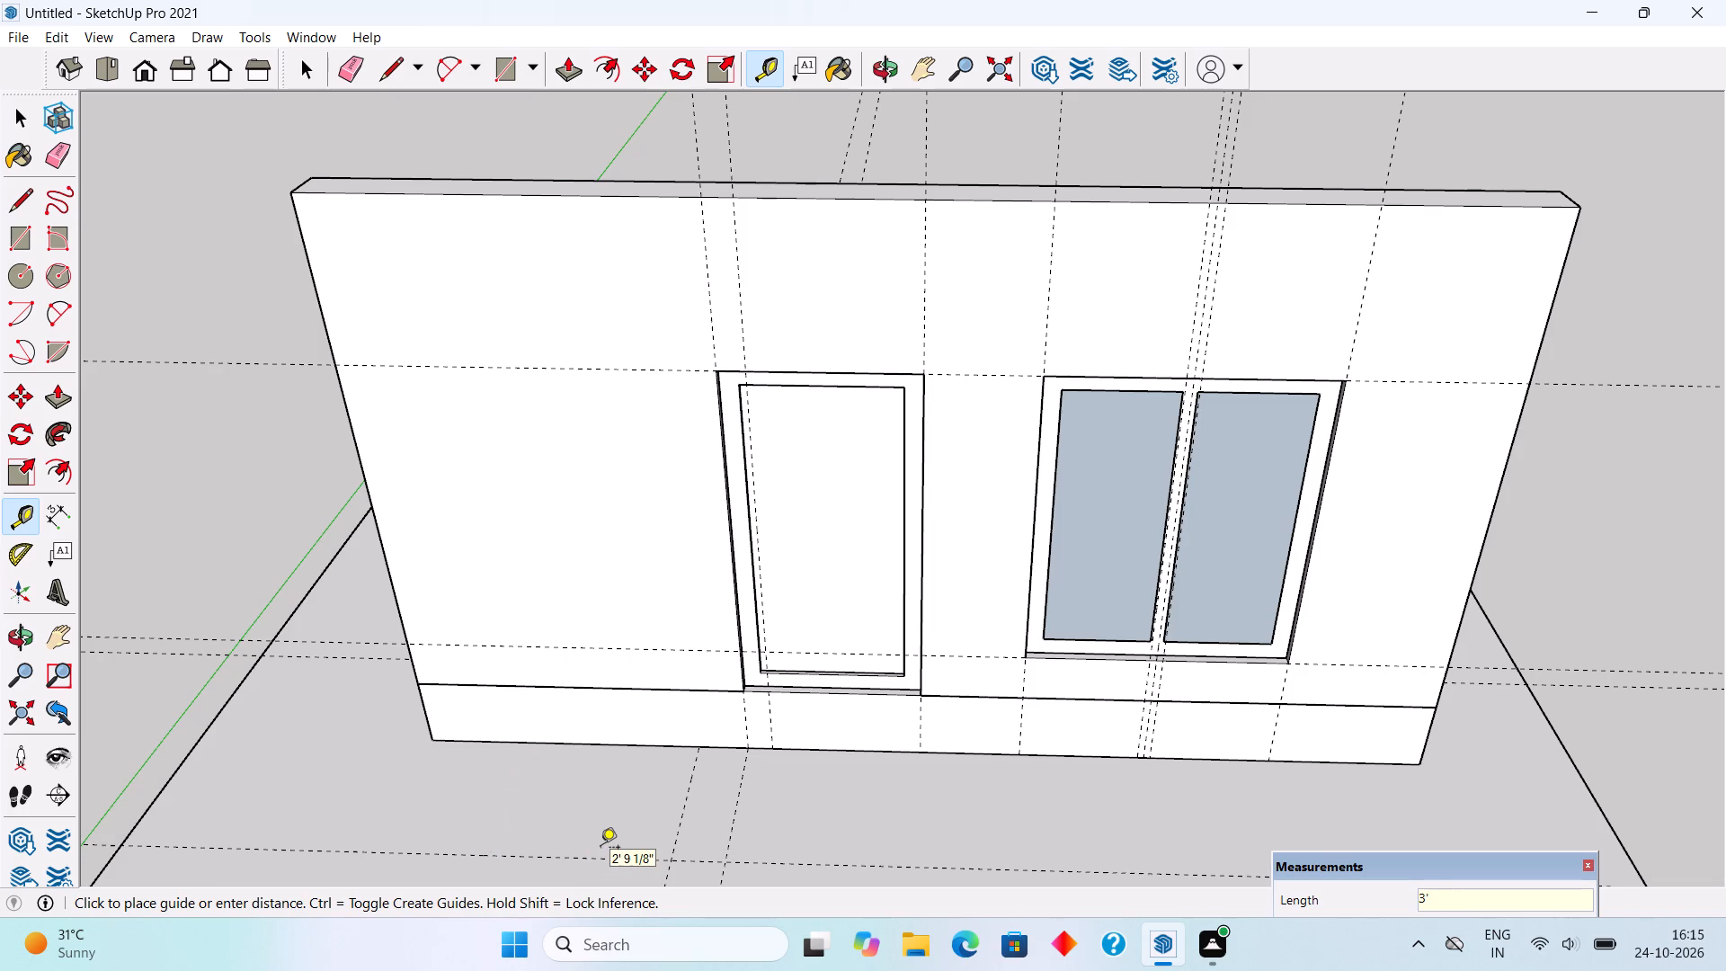
{"action": "left_click", "coordinate": [635, 863]}
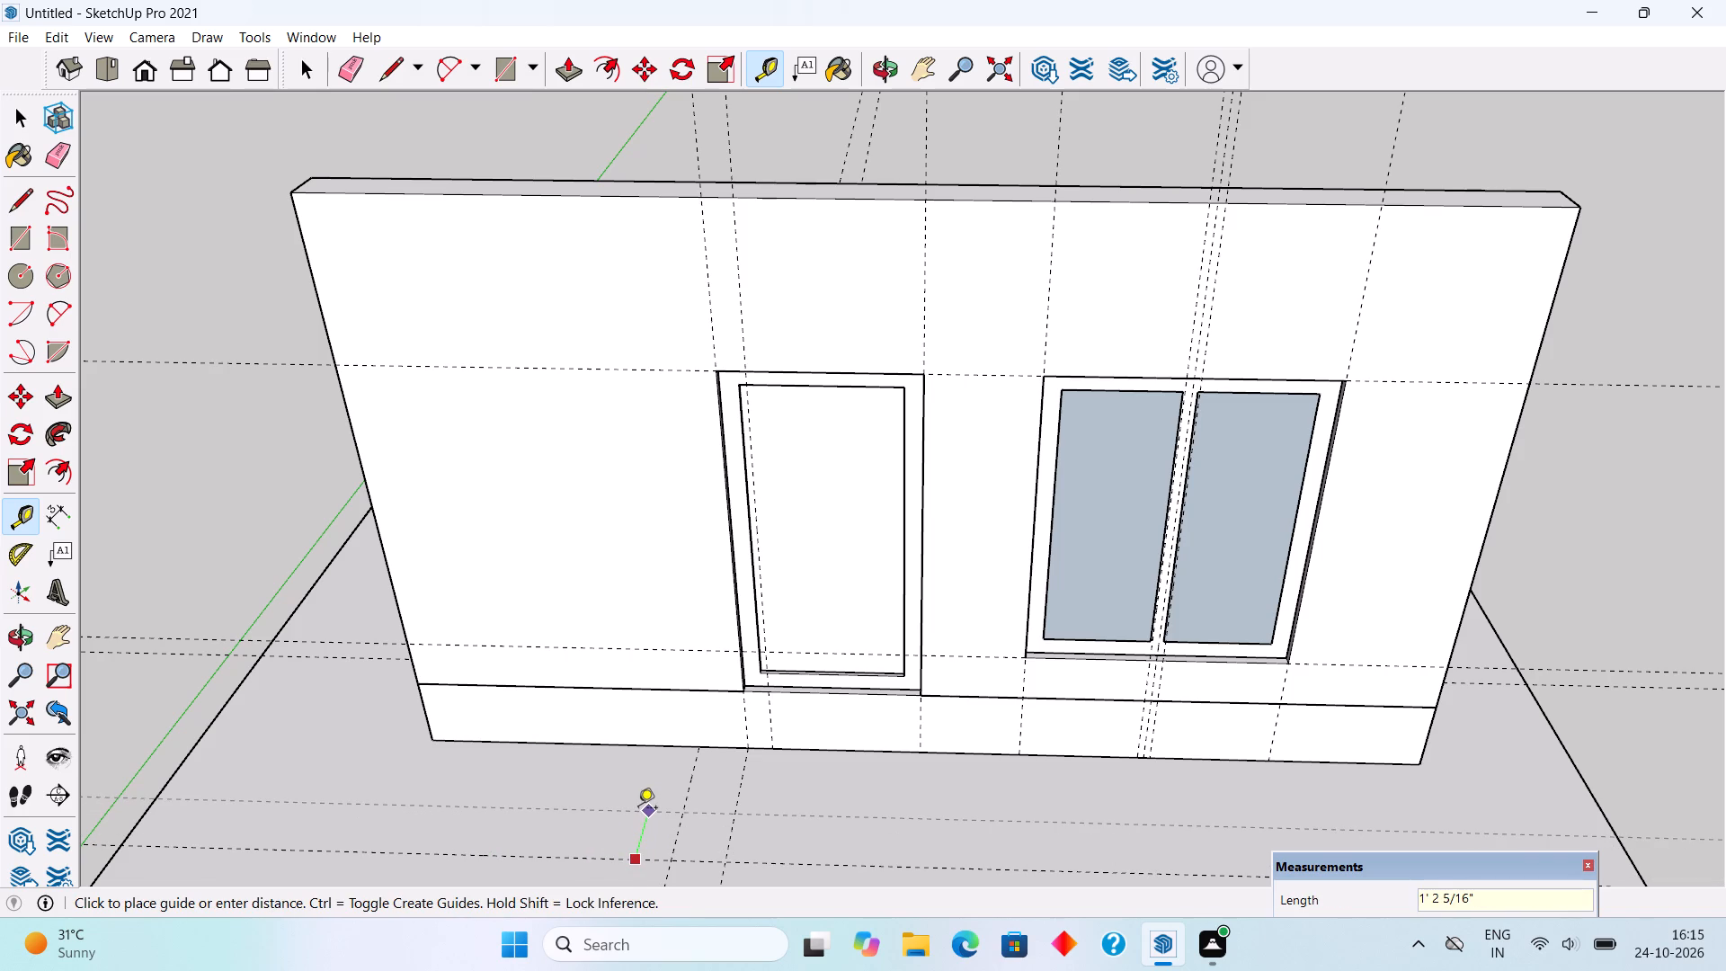
{"action": "type", "text": "9\""}
{"action": "key", "text": "Return"}
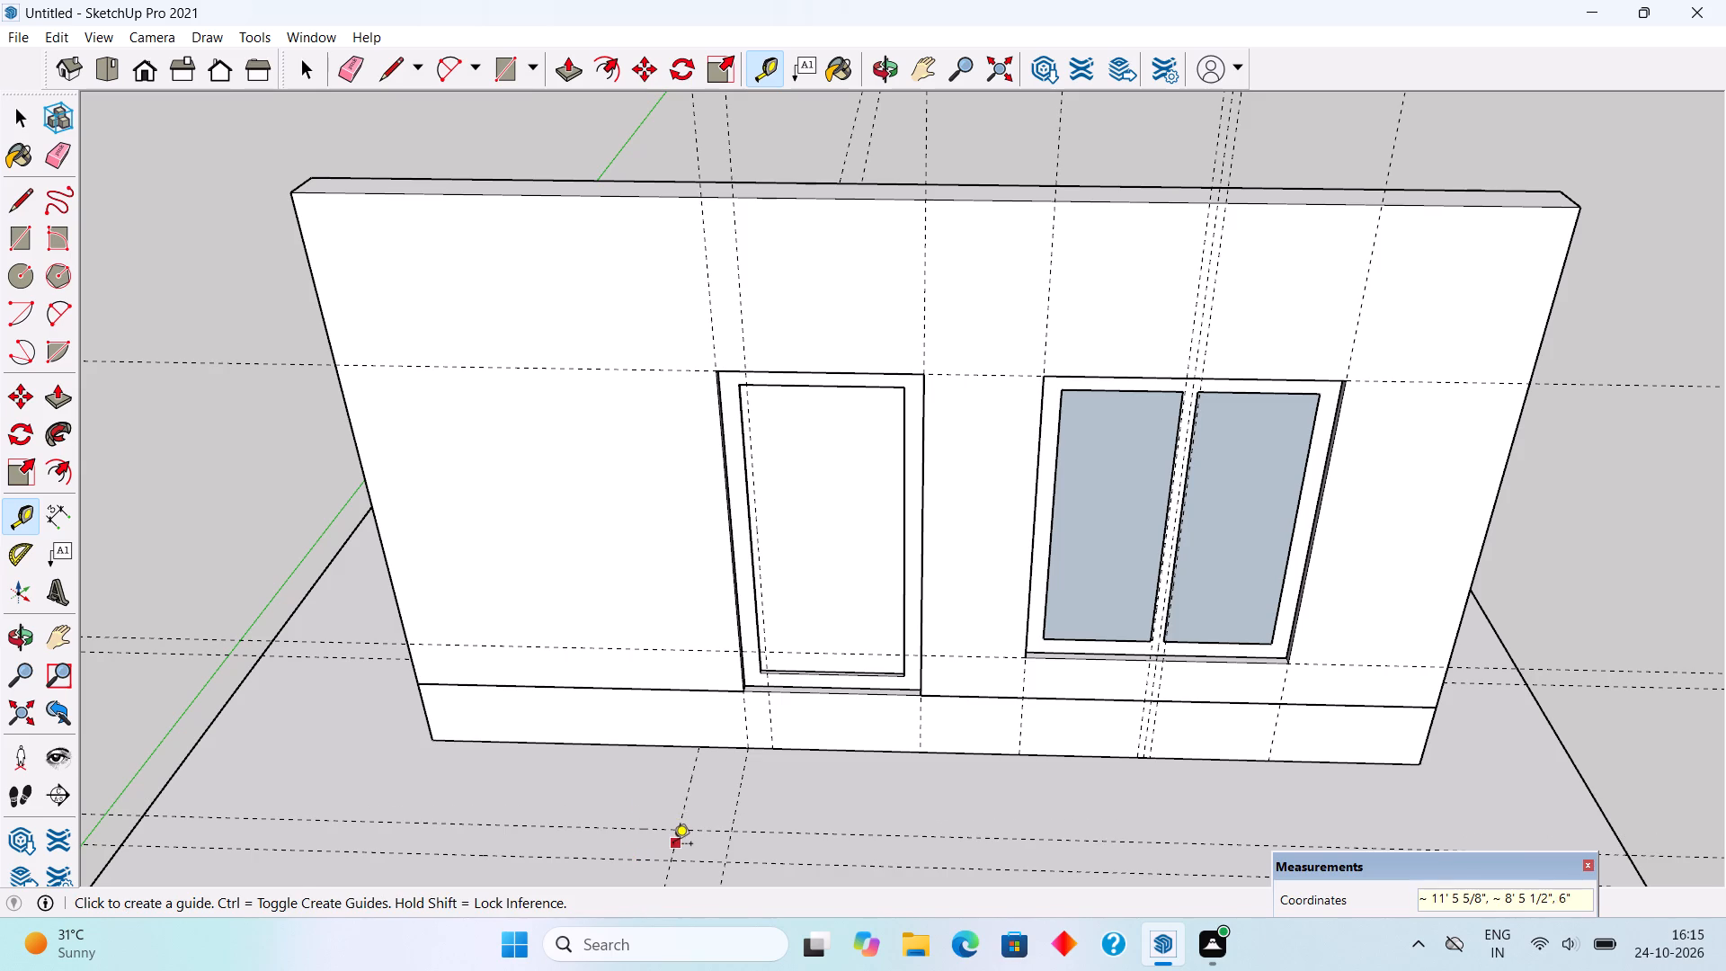
Place a guide across the lower slab about 6' 5" left of the leftmost cross guide near the door.
{"action": "left_click", "coordinate": [673, 845]}
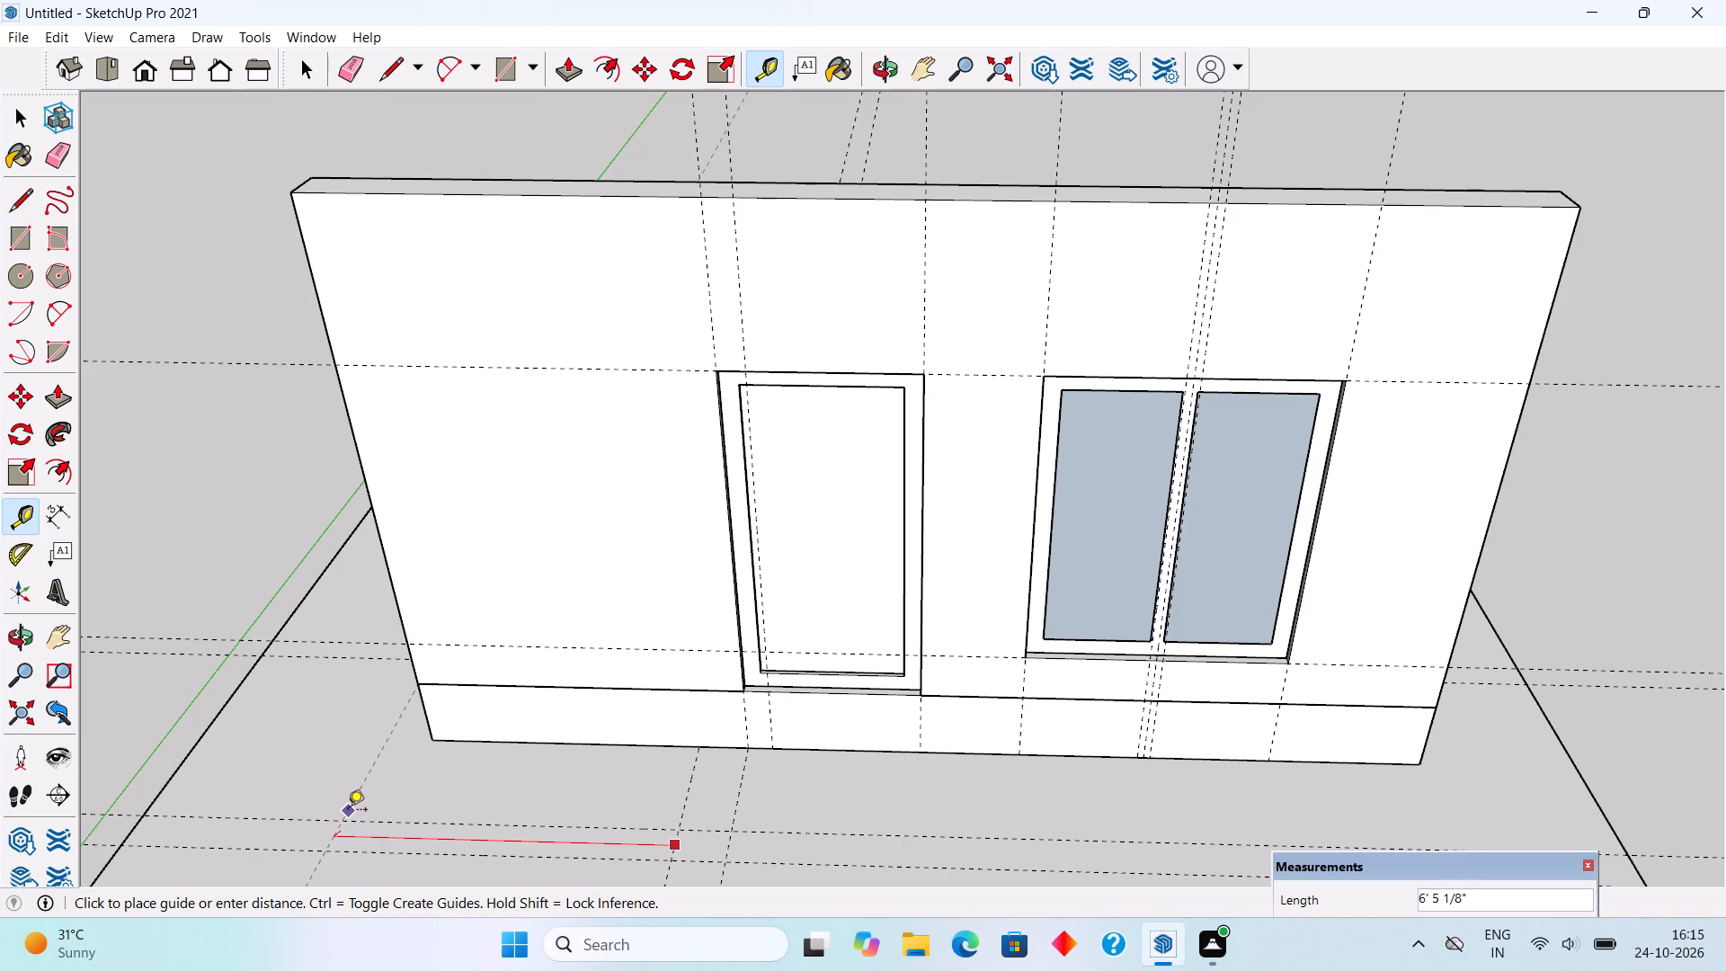
{"action": "left_click", "coordinate": [348, 811]}
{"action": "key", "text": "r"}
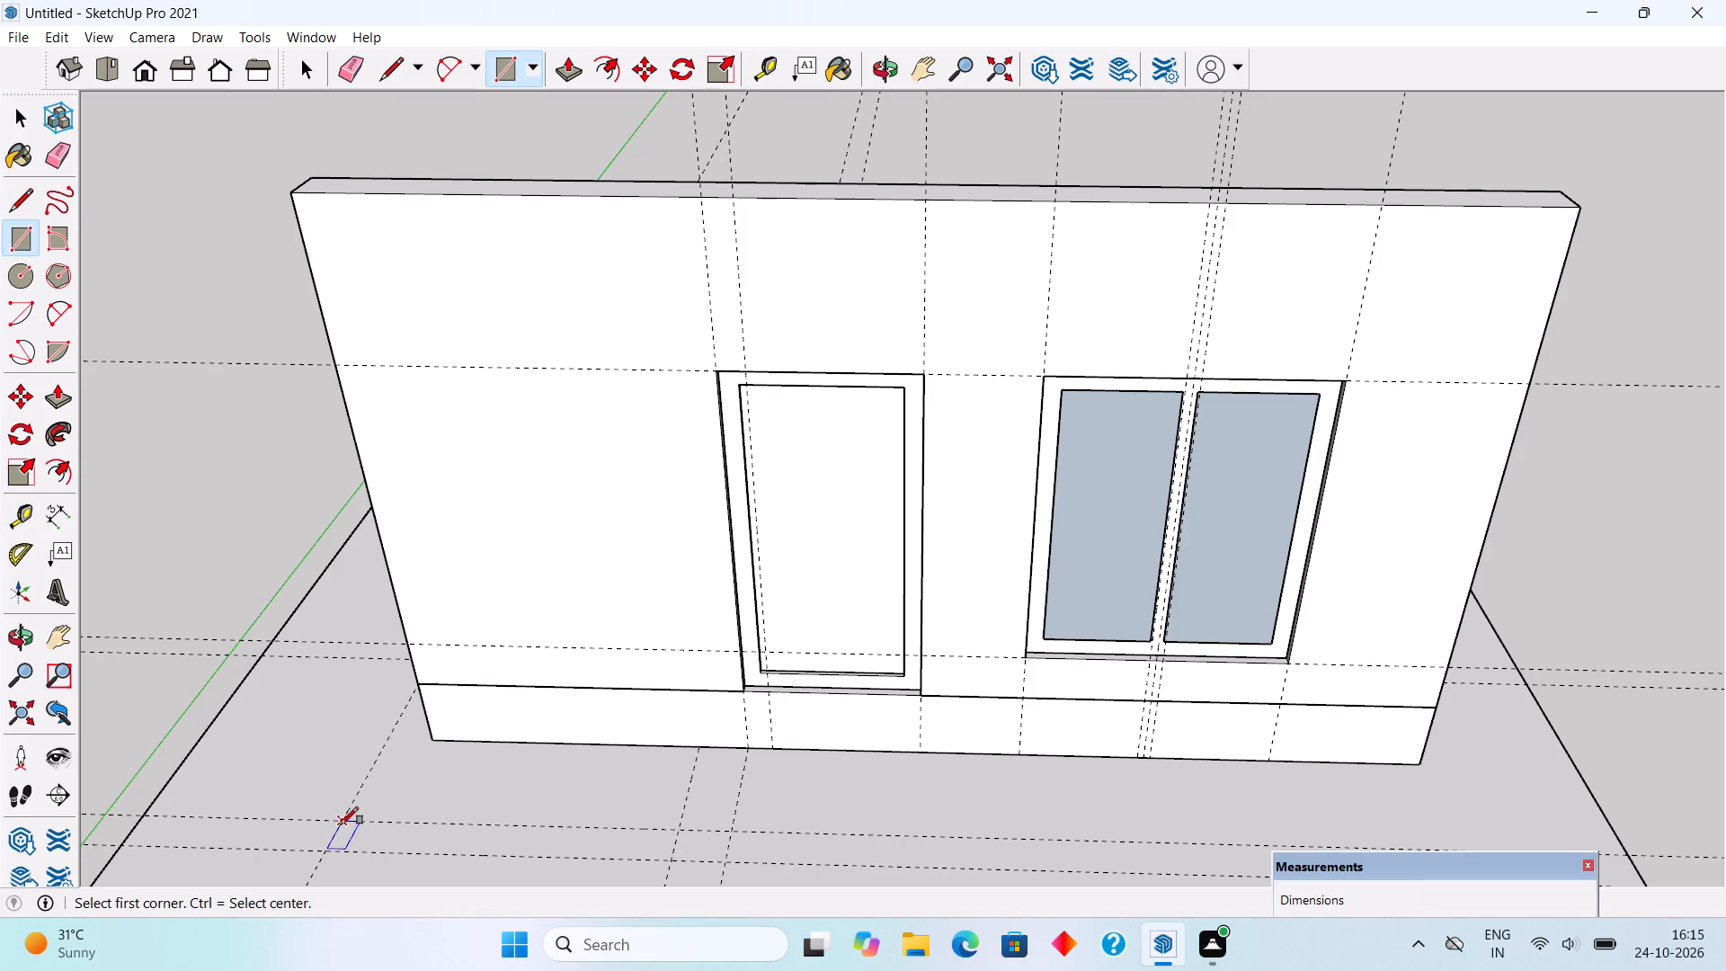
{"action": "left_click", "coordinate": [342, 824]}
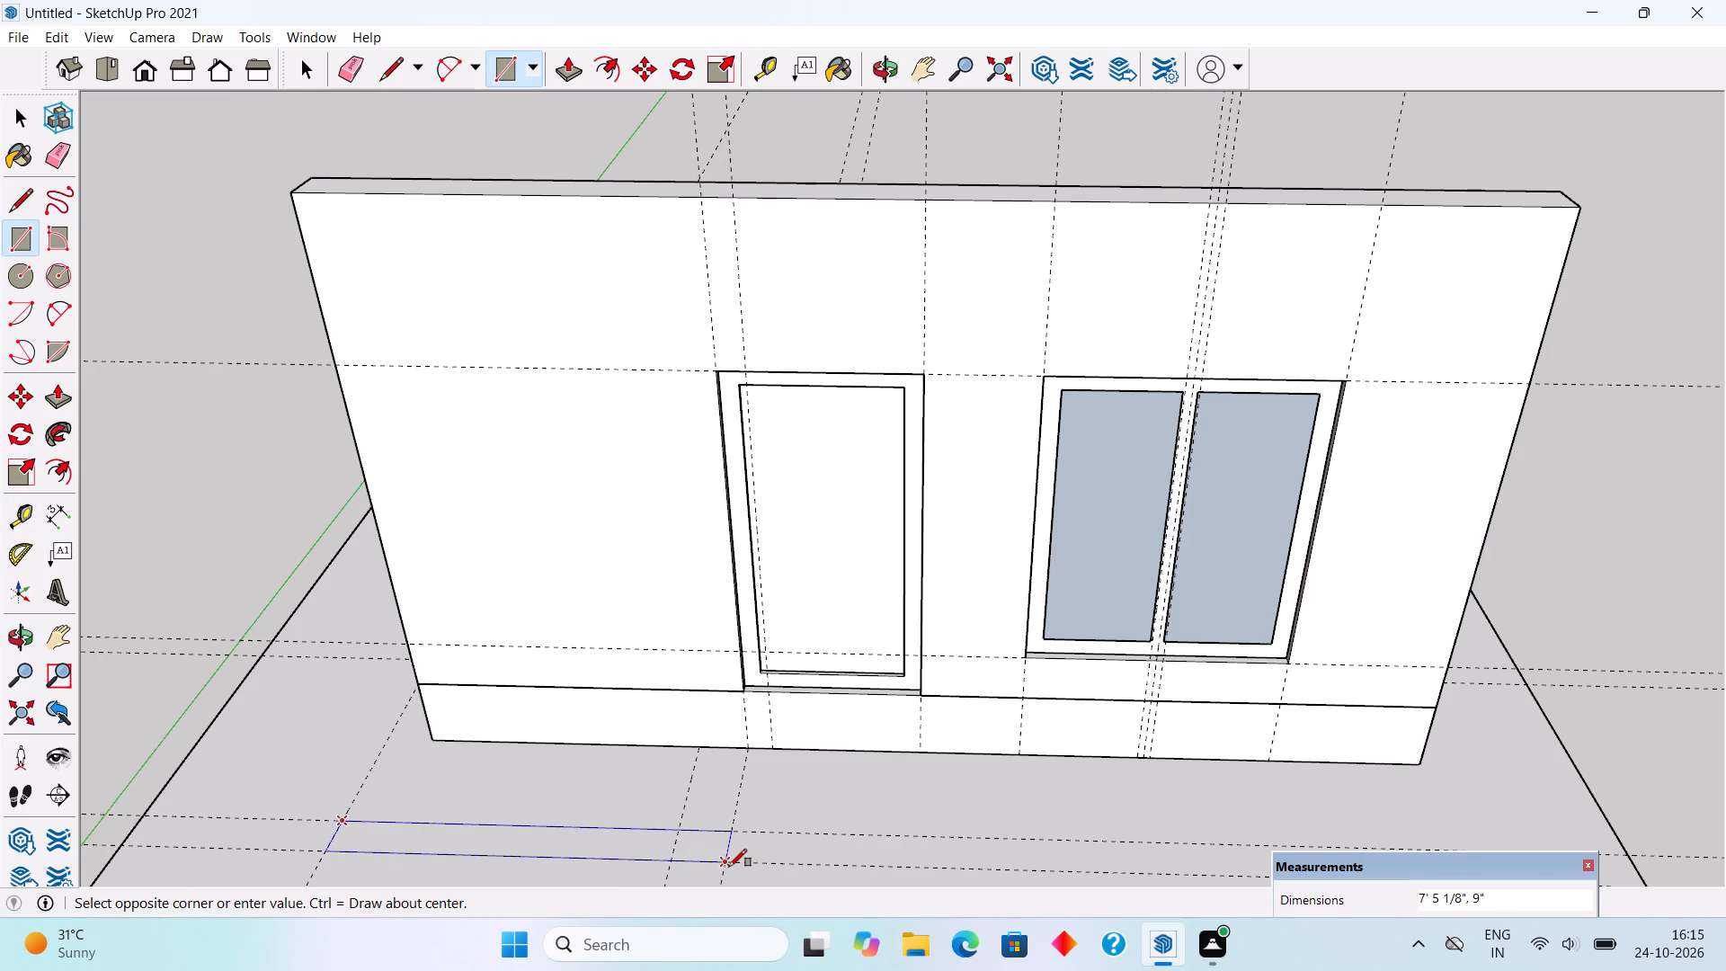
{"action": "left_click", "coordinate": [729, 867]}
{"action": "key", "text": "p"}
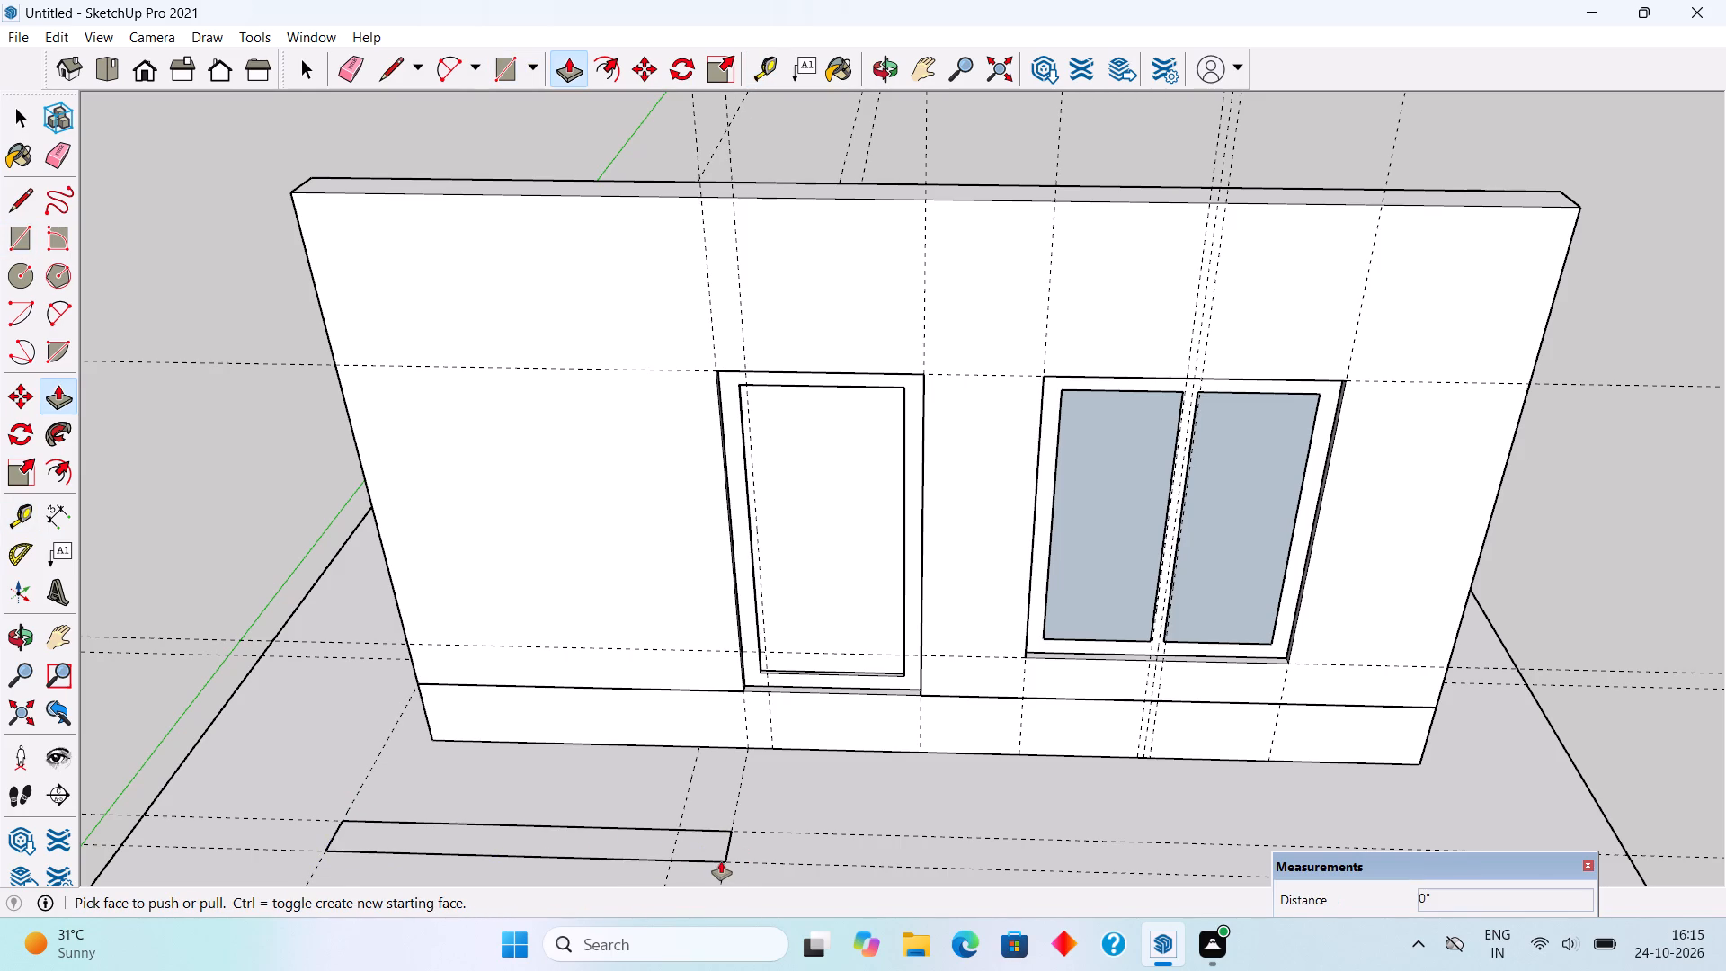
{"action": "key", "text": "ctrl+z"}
Draw a 6' 5 1/8" by 9" rectangle between the slab guides and Push/Pull it up 11' 6", level with the existing wall's top.
{"action": "key", "text": "r"}
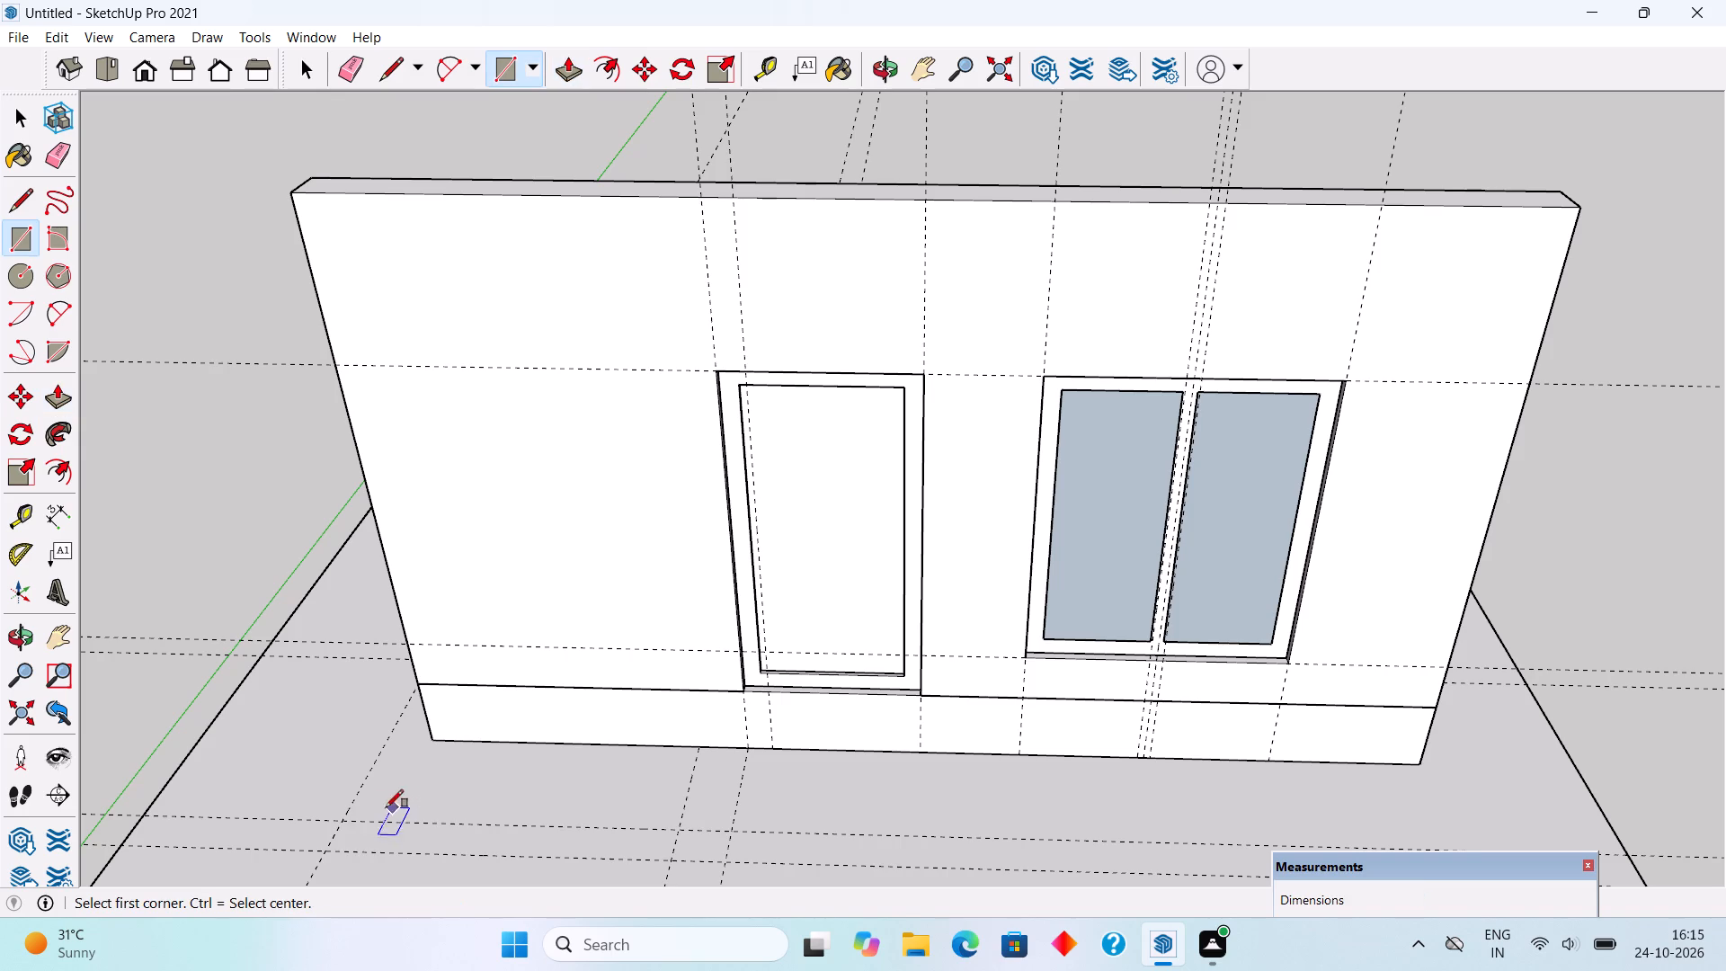
{"action": "left_click", "coordinate": [345, 820]}
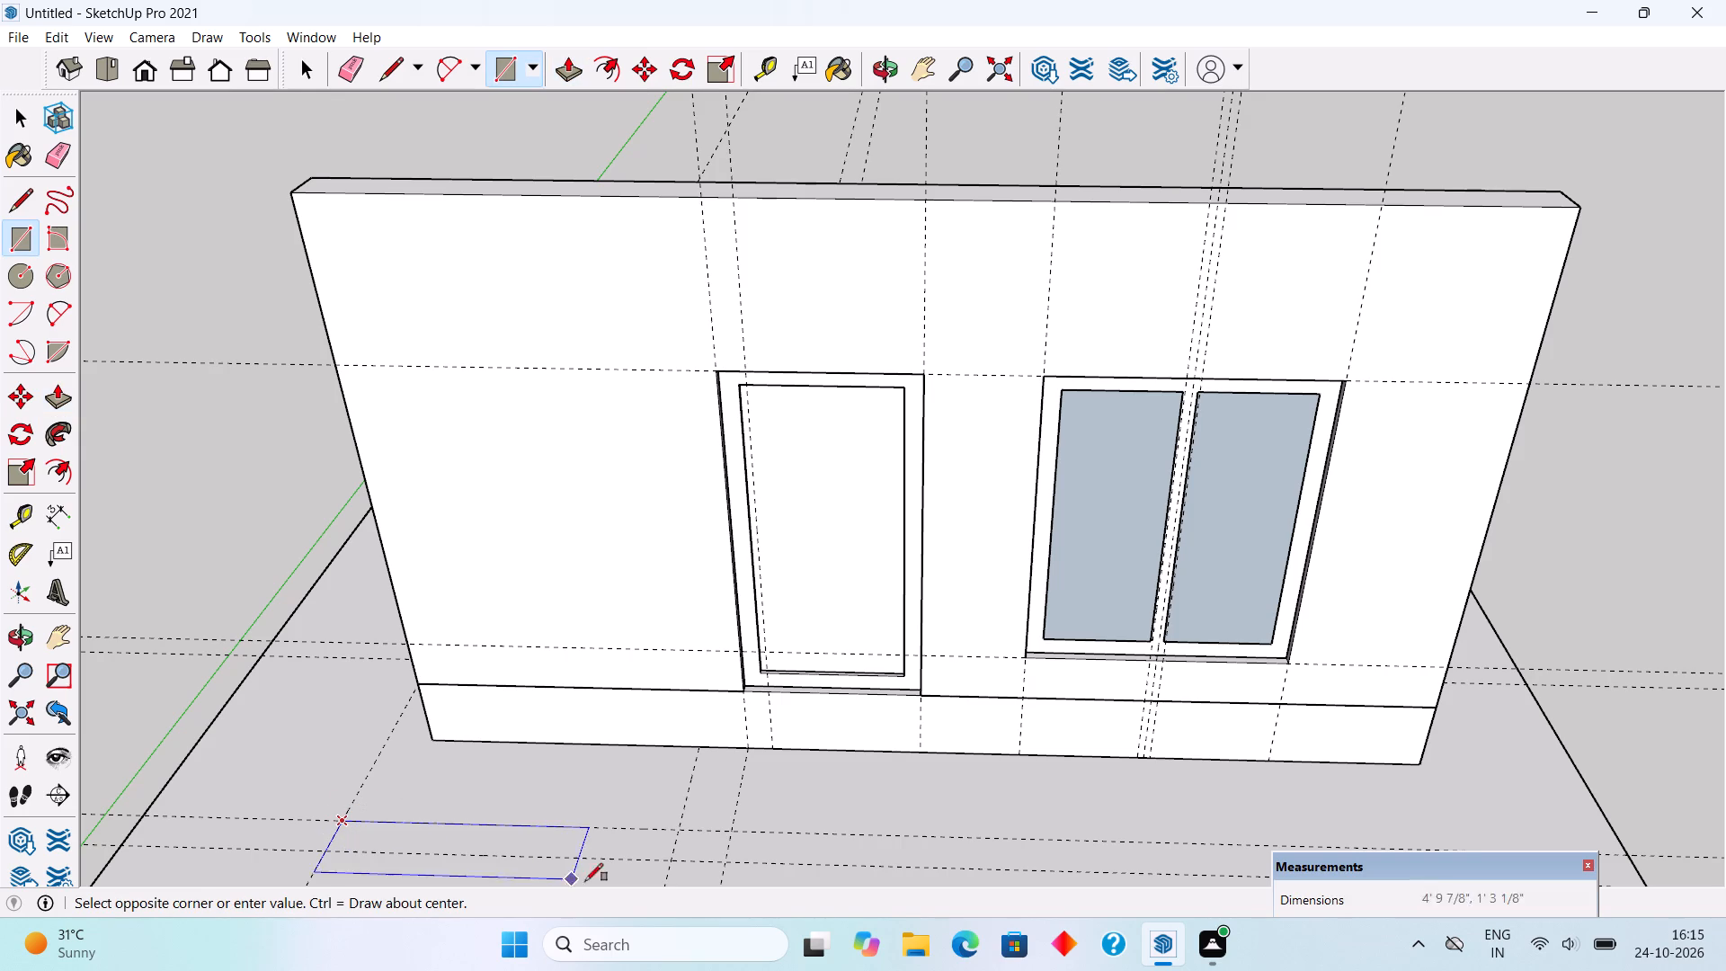
{"action": "left_click", "coordinate": [676, 864]}
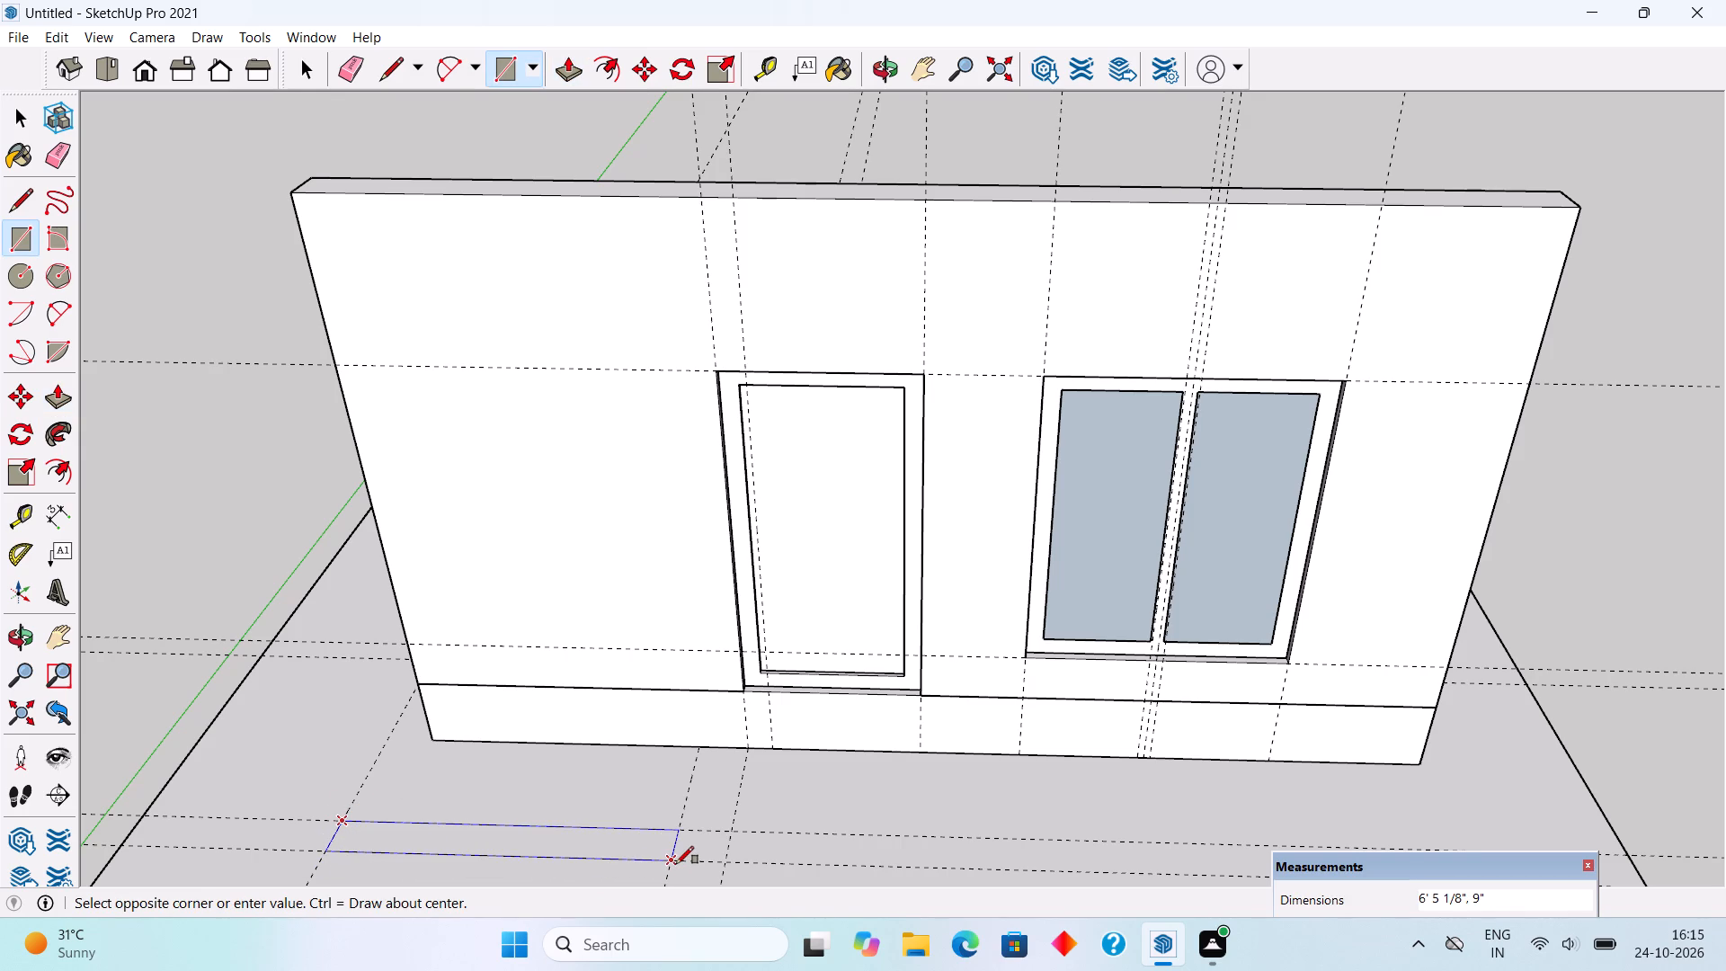
{"action": "key", "text": "p"}
{"action": "left_click", "coordinate": [654, 850]}
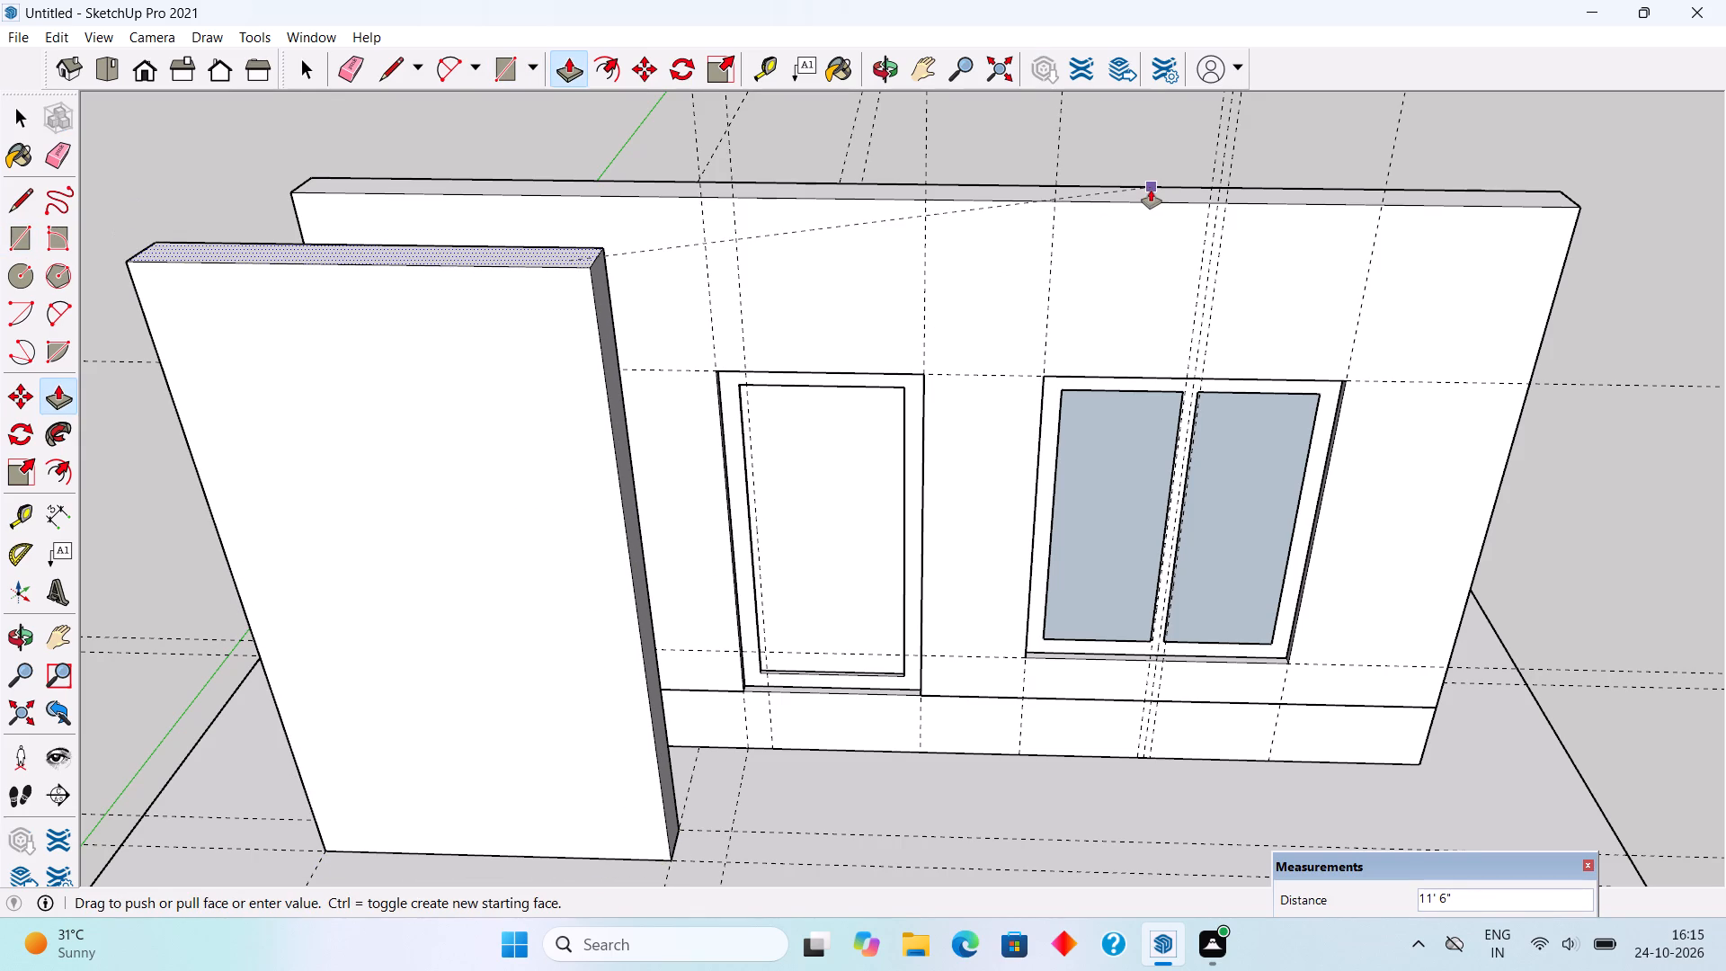
{"action": "left_click", "coordinate": [1151, 190]}
{"action": "scroll", "coordinate": [1151, 190], "scroll_direction": "down", "scroll_amount": 6}
{"action": "middle_click_drag", "start_coordinate": [1018, 435], "coordinate": [1005, 218]}
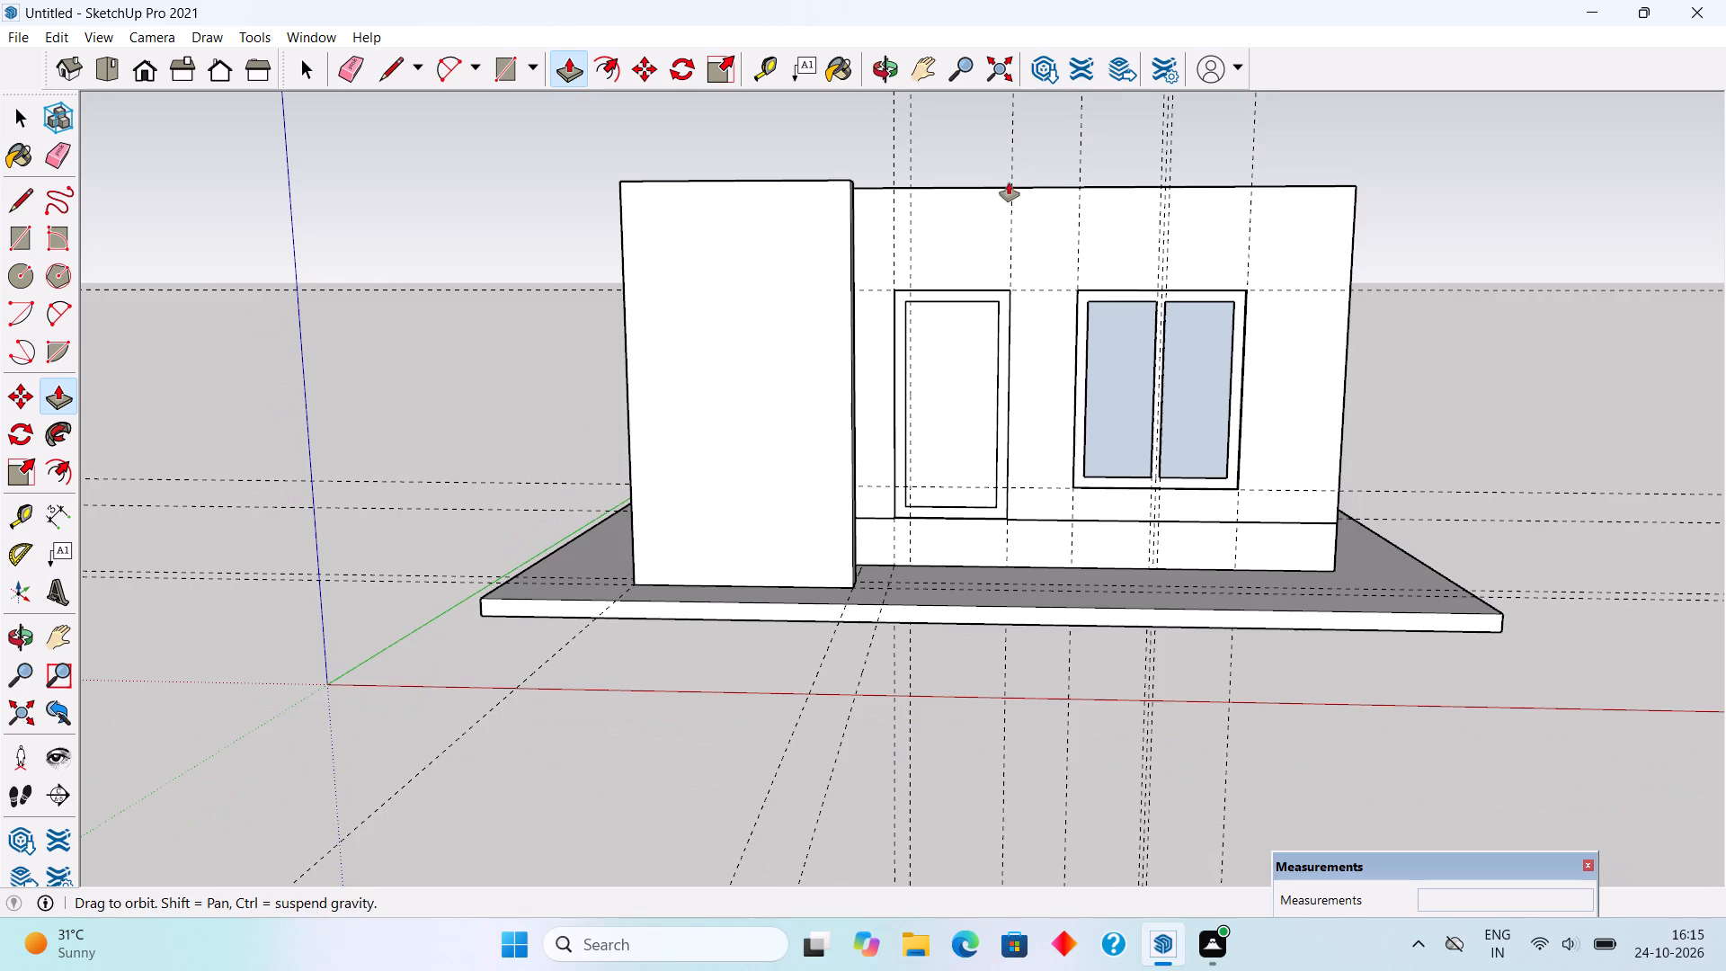
{"action": "key", "text": "space"}
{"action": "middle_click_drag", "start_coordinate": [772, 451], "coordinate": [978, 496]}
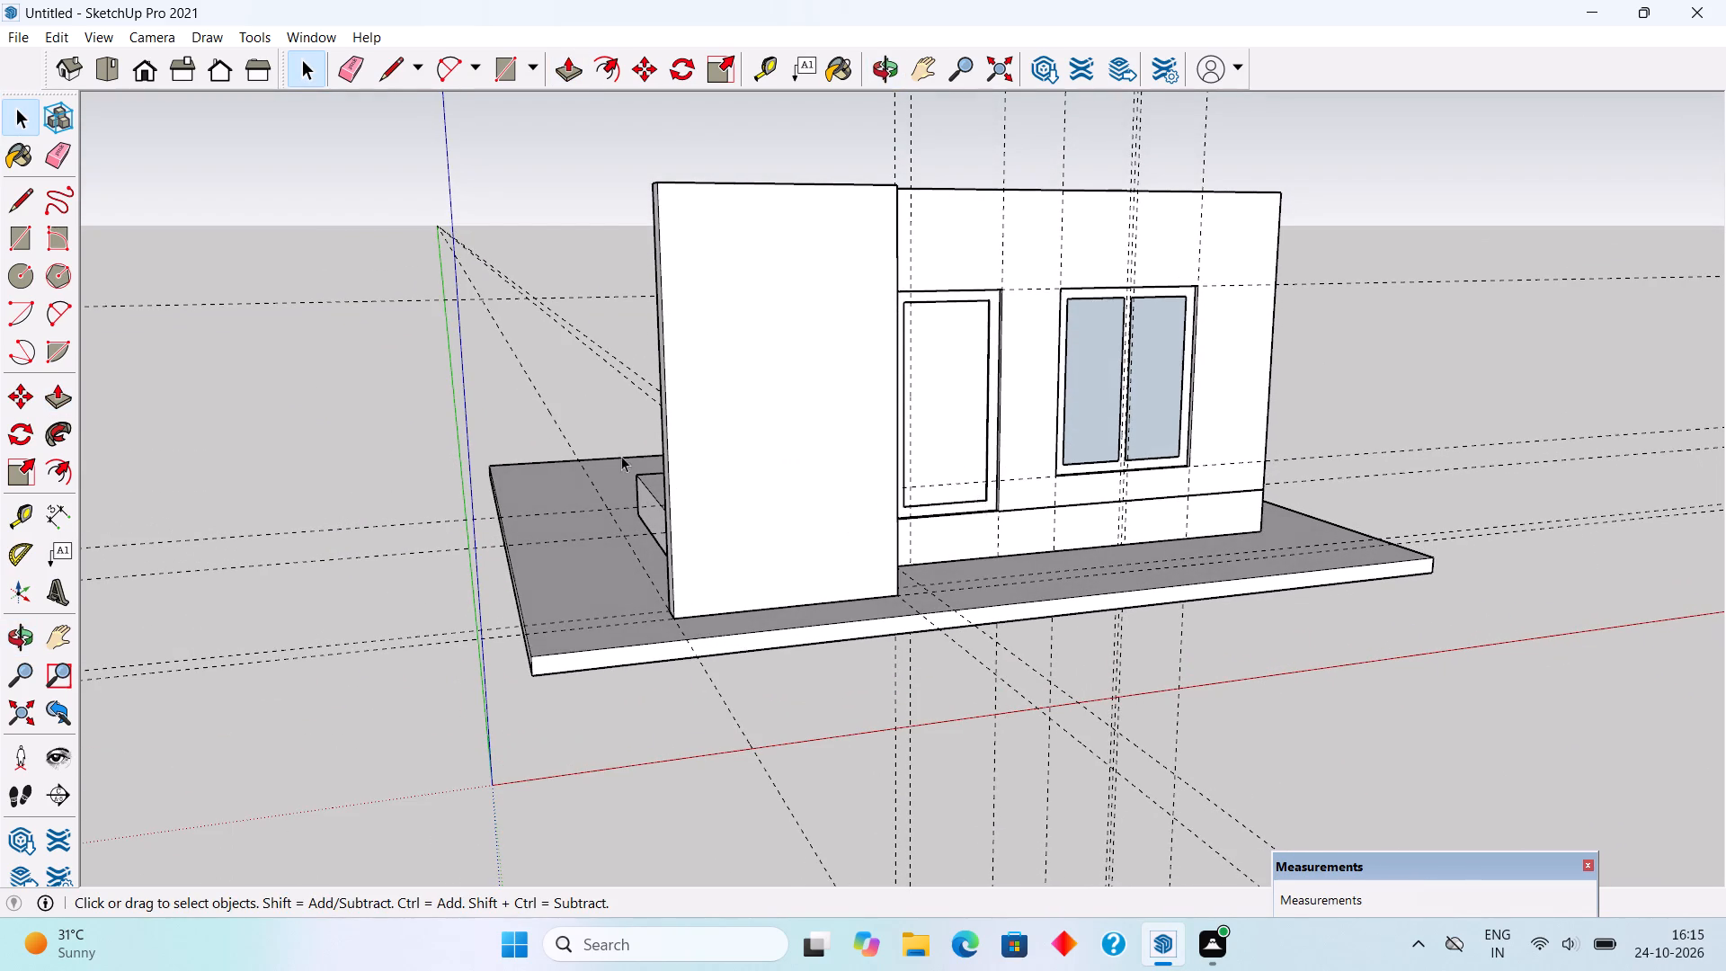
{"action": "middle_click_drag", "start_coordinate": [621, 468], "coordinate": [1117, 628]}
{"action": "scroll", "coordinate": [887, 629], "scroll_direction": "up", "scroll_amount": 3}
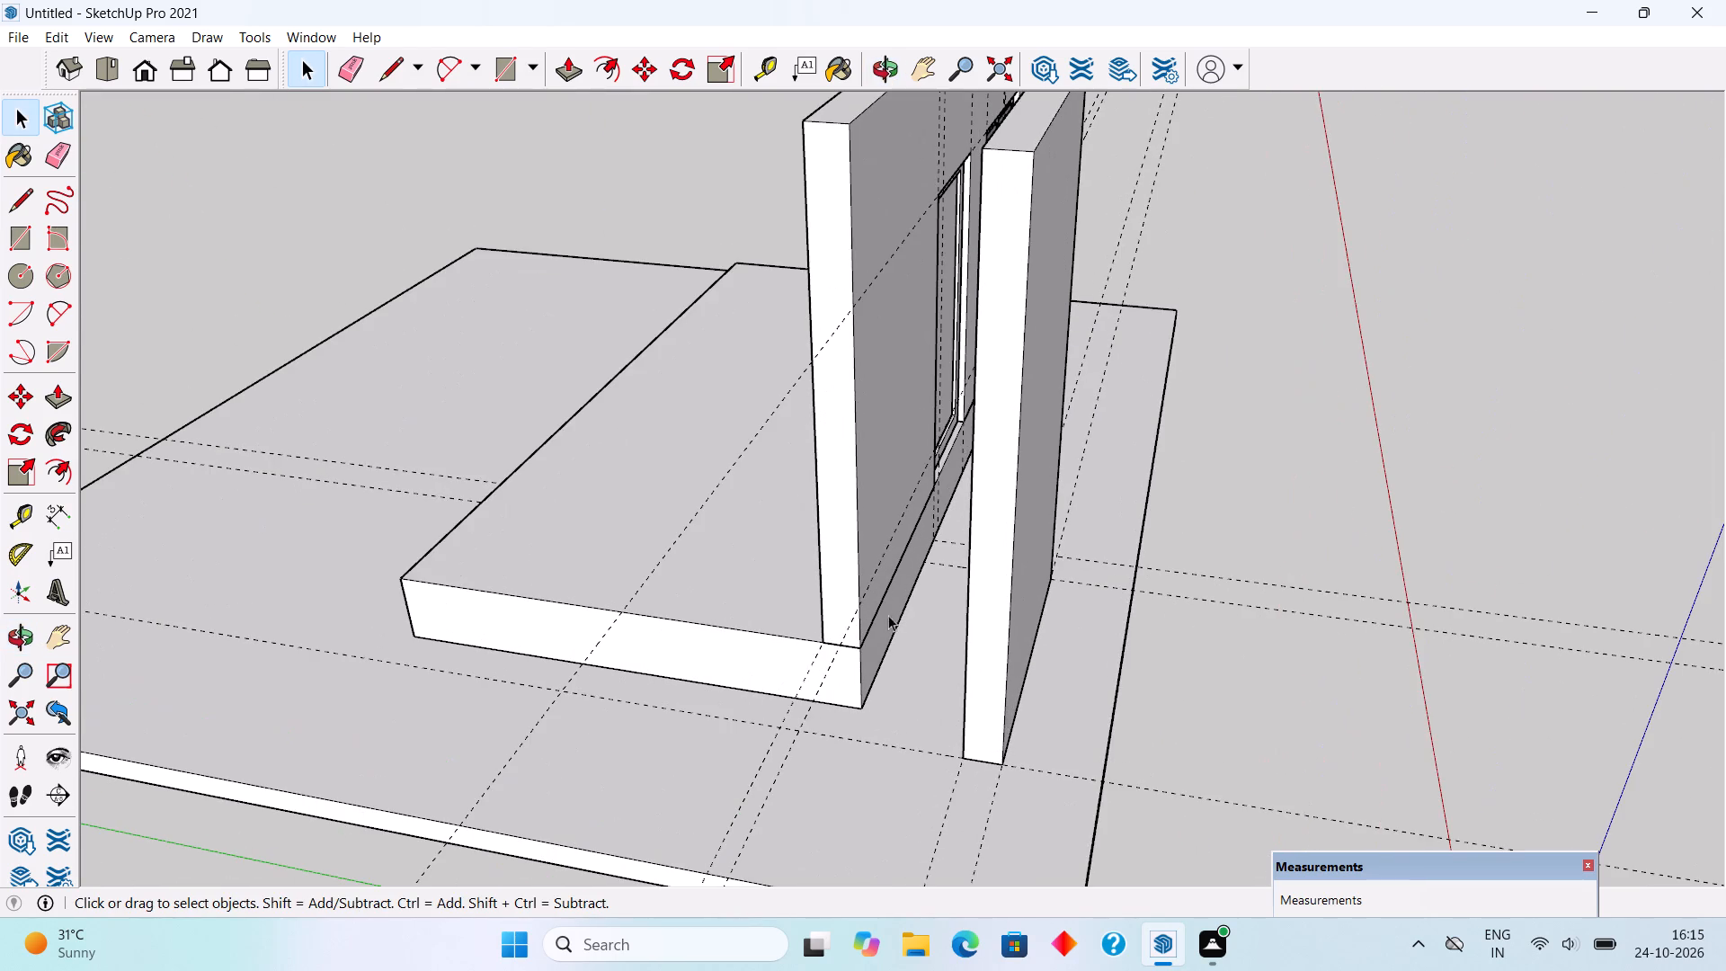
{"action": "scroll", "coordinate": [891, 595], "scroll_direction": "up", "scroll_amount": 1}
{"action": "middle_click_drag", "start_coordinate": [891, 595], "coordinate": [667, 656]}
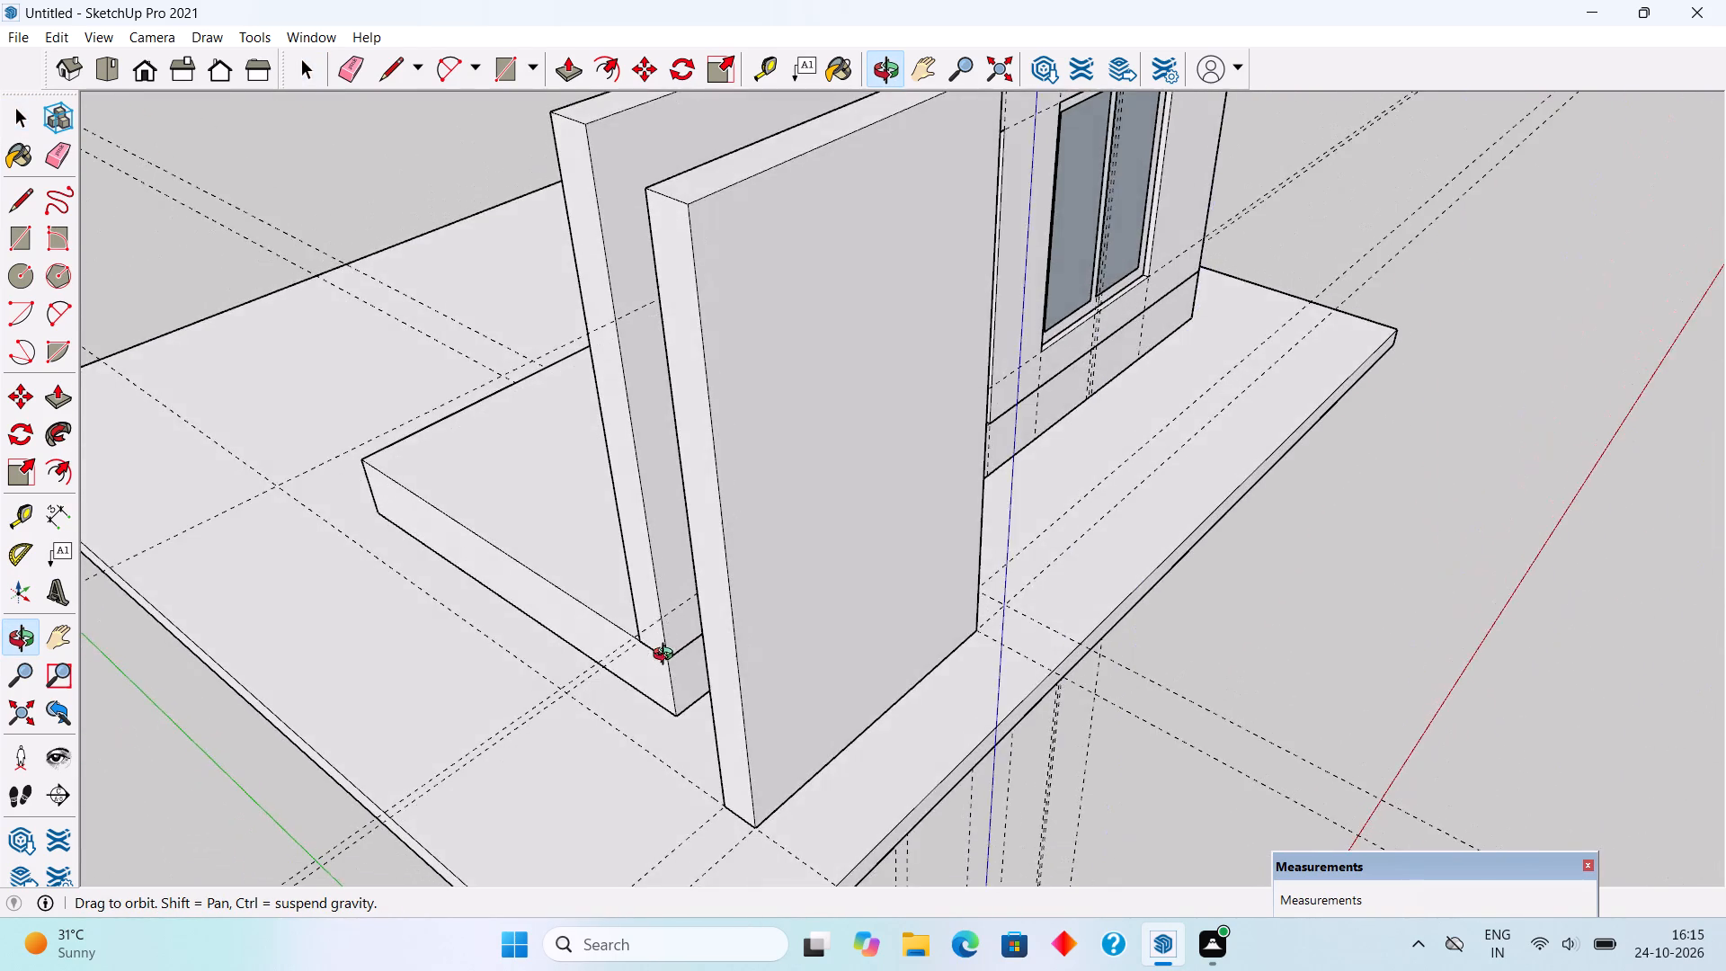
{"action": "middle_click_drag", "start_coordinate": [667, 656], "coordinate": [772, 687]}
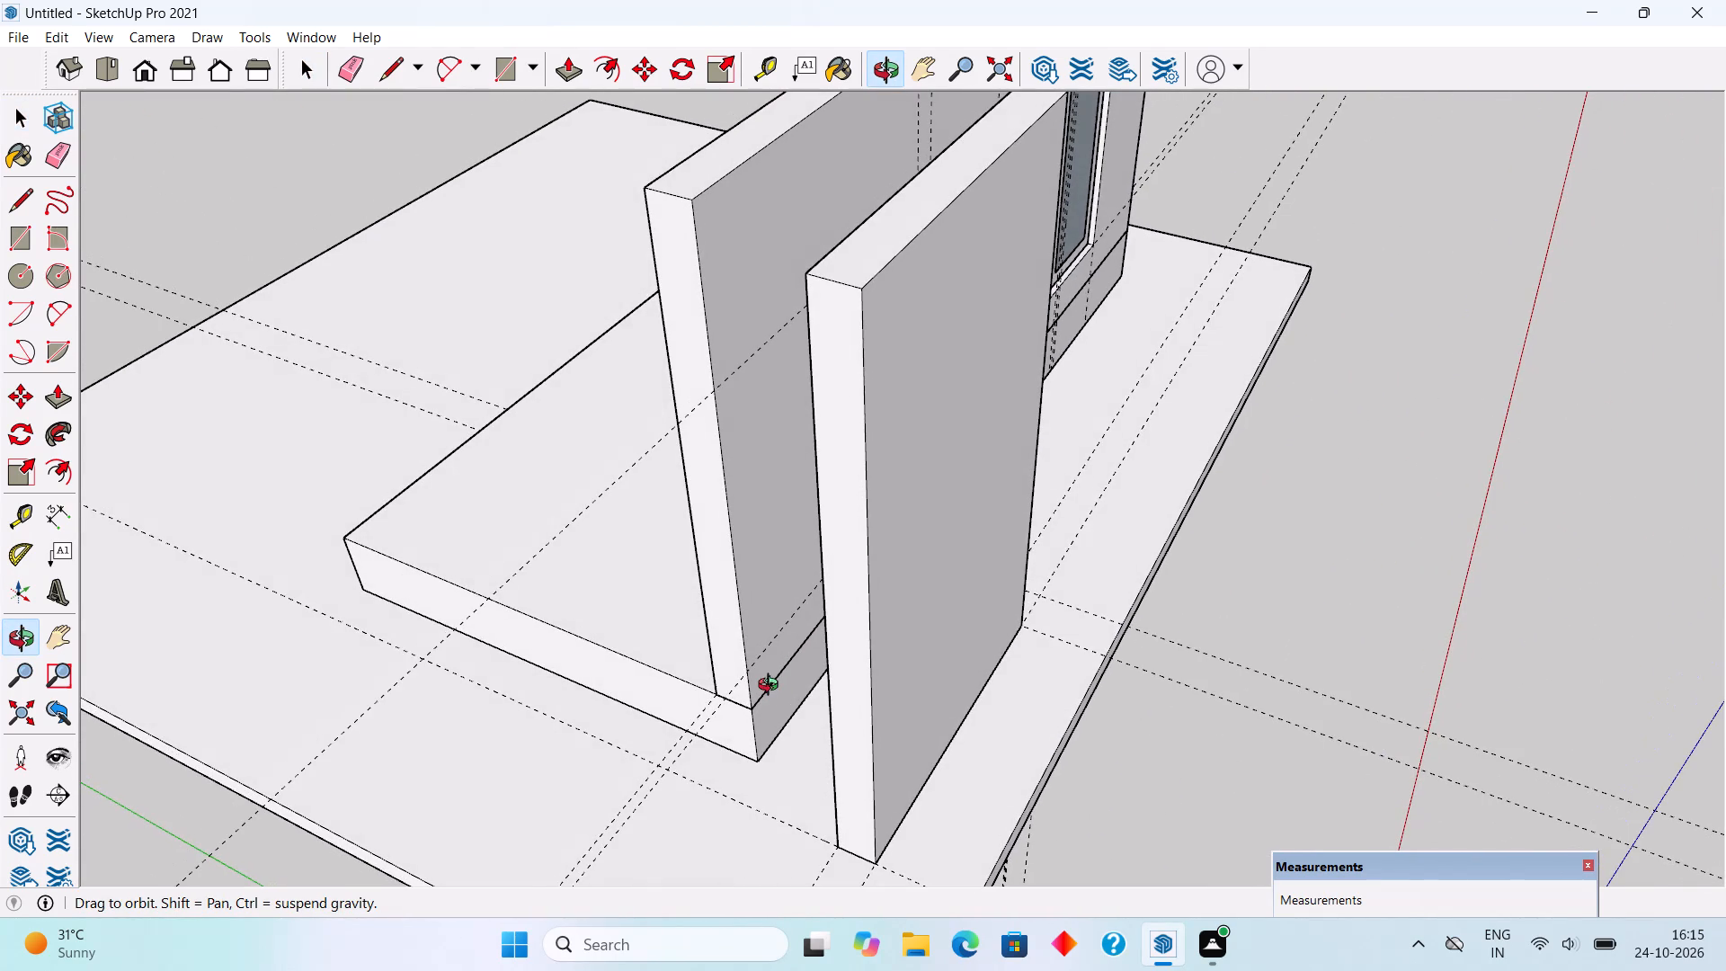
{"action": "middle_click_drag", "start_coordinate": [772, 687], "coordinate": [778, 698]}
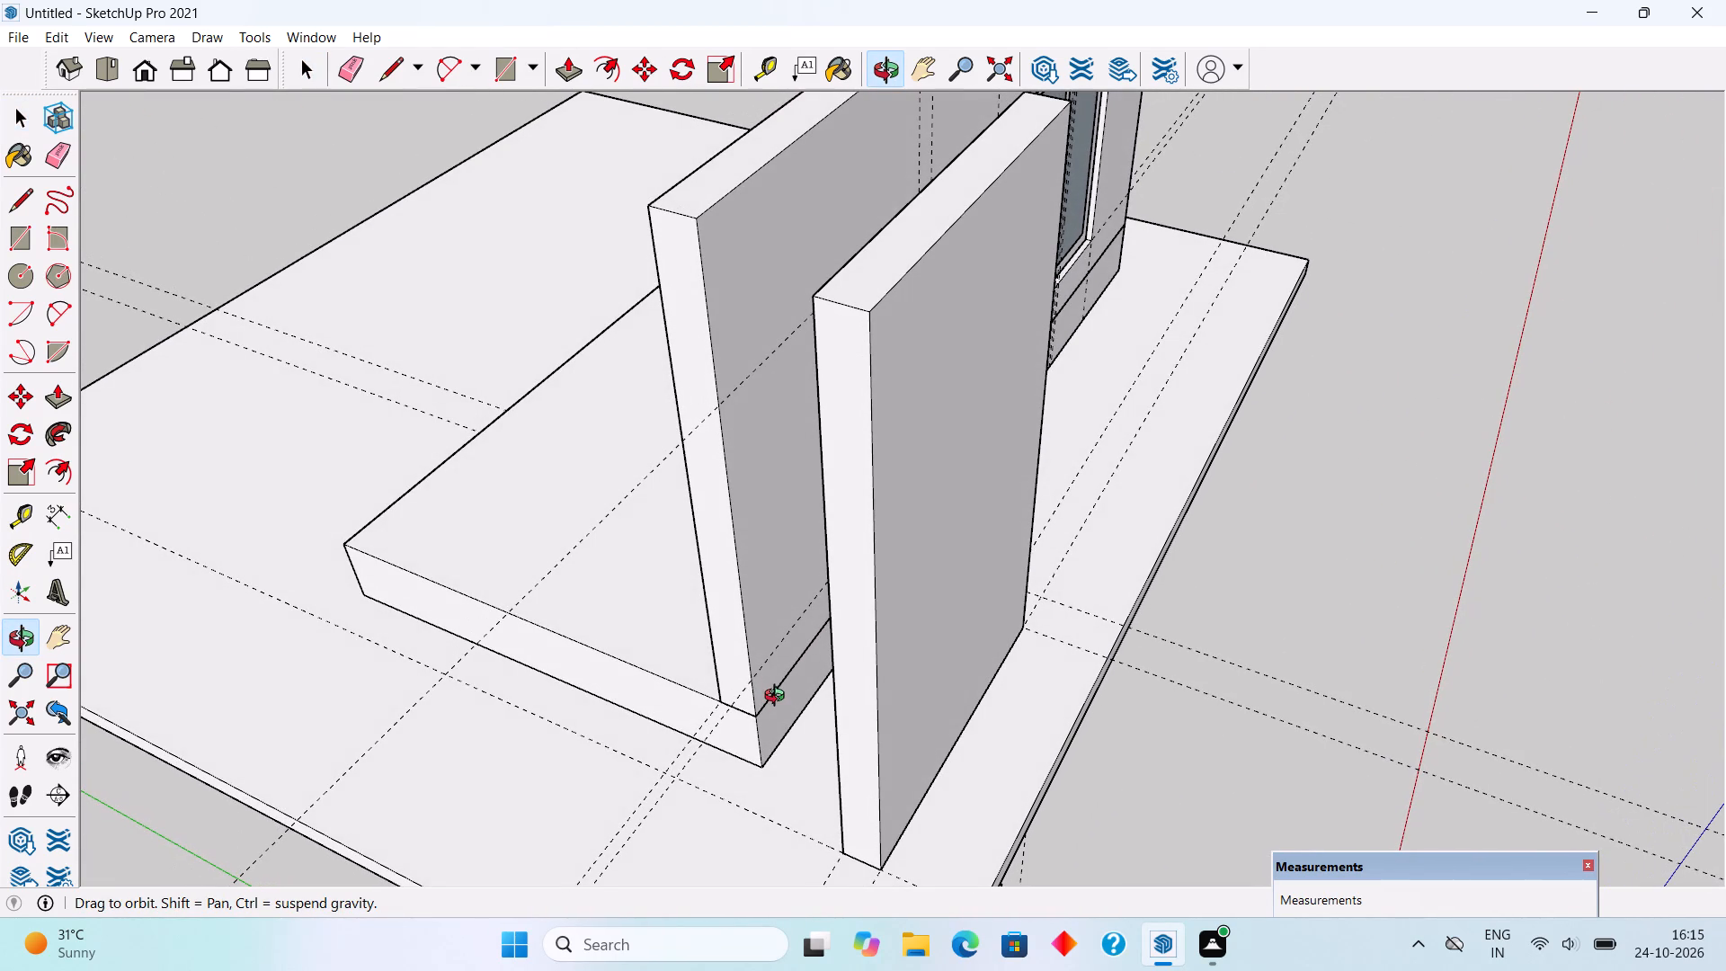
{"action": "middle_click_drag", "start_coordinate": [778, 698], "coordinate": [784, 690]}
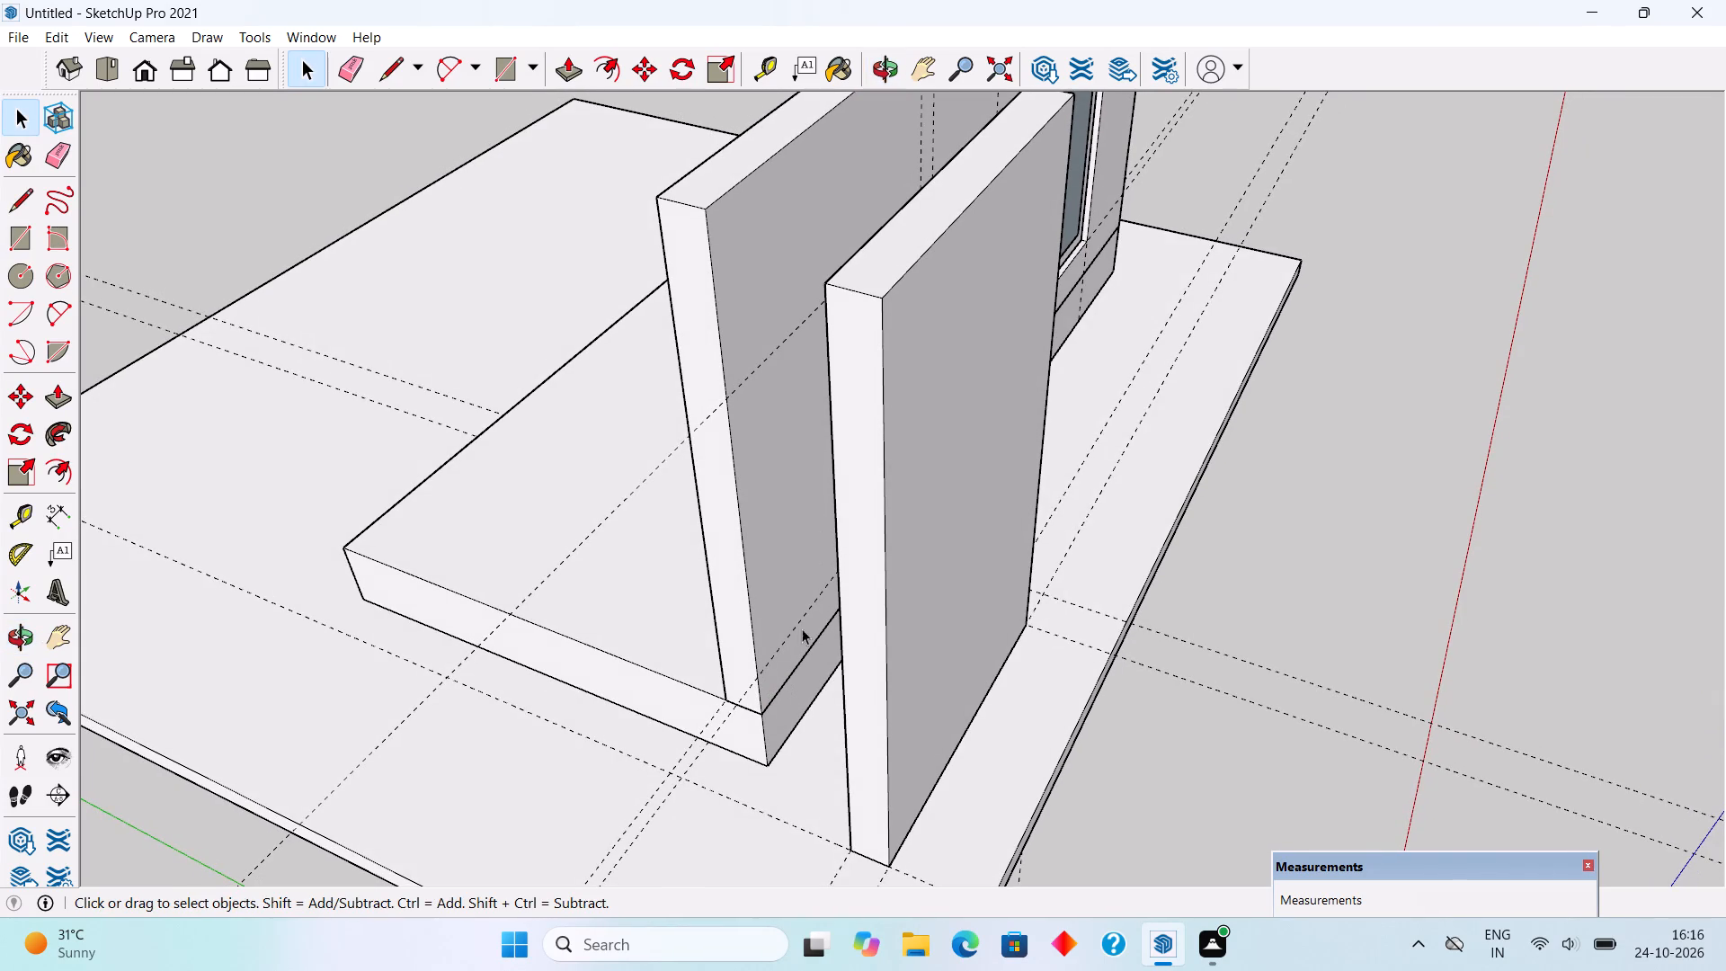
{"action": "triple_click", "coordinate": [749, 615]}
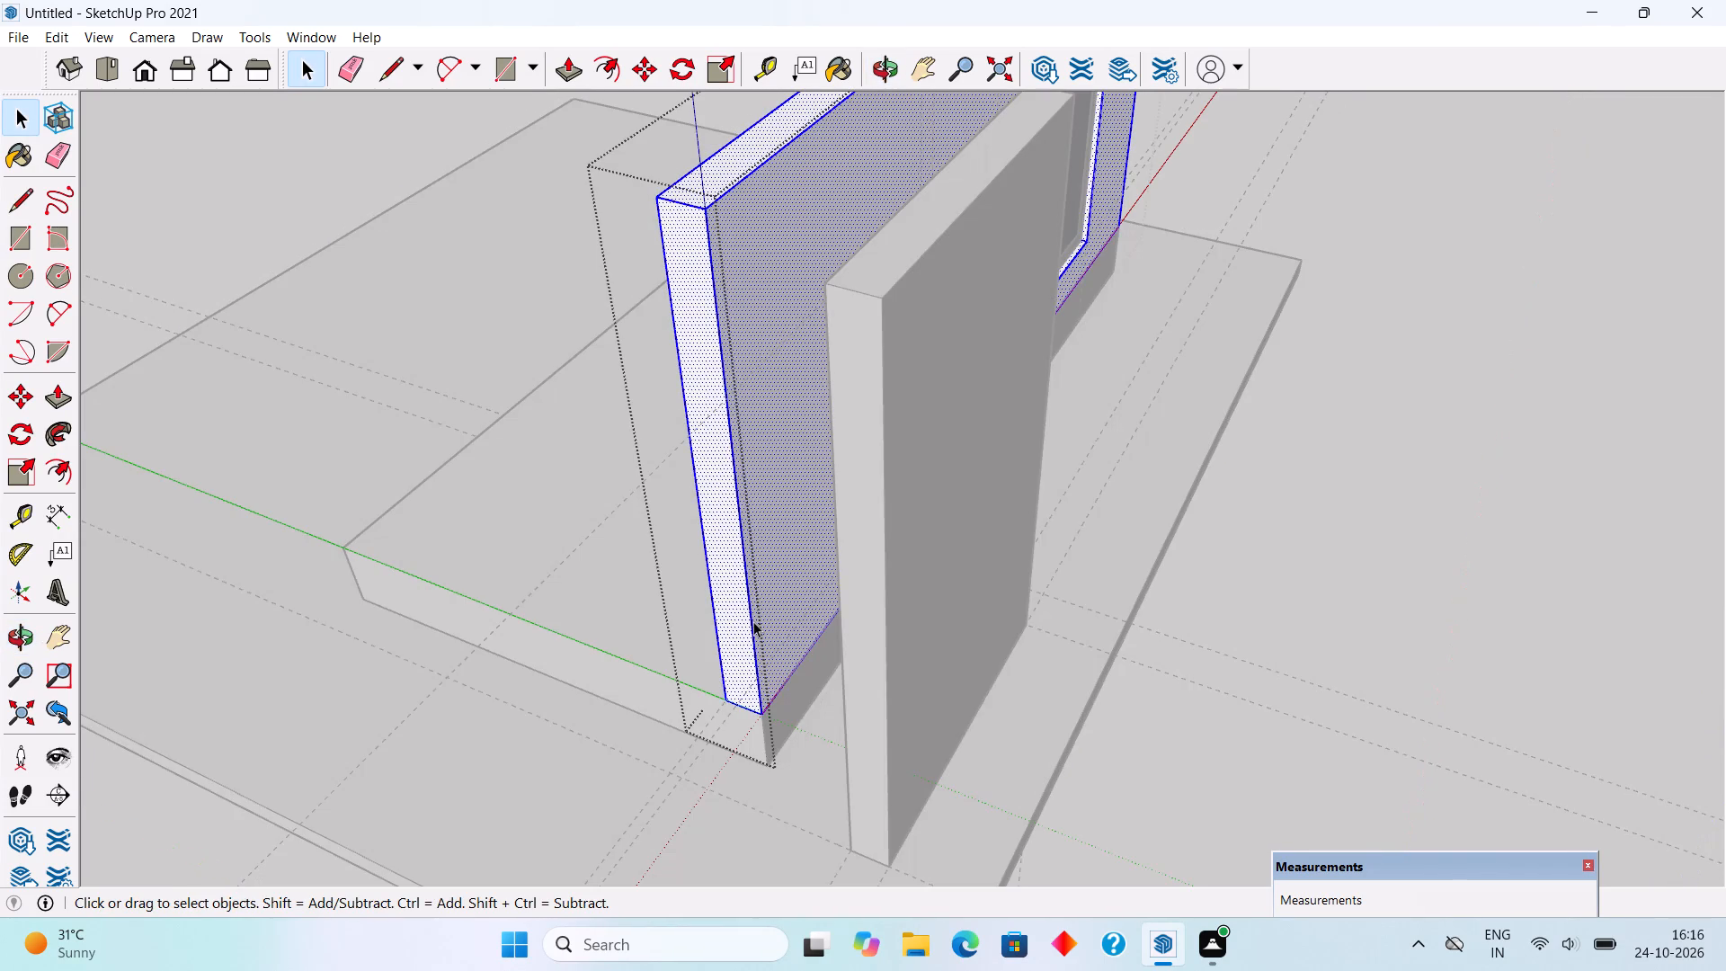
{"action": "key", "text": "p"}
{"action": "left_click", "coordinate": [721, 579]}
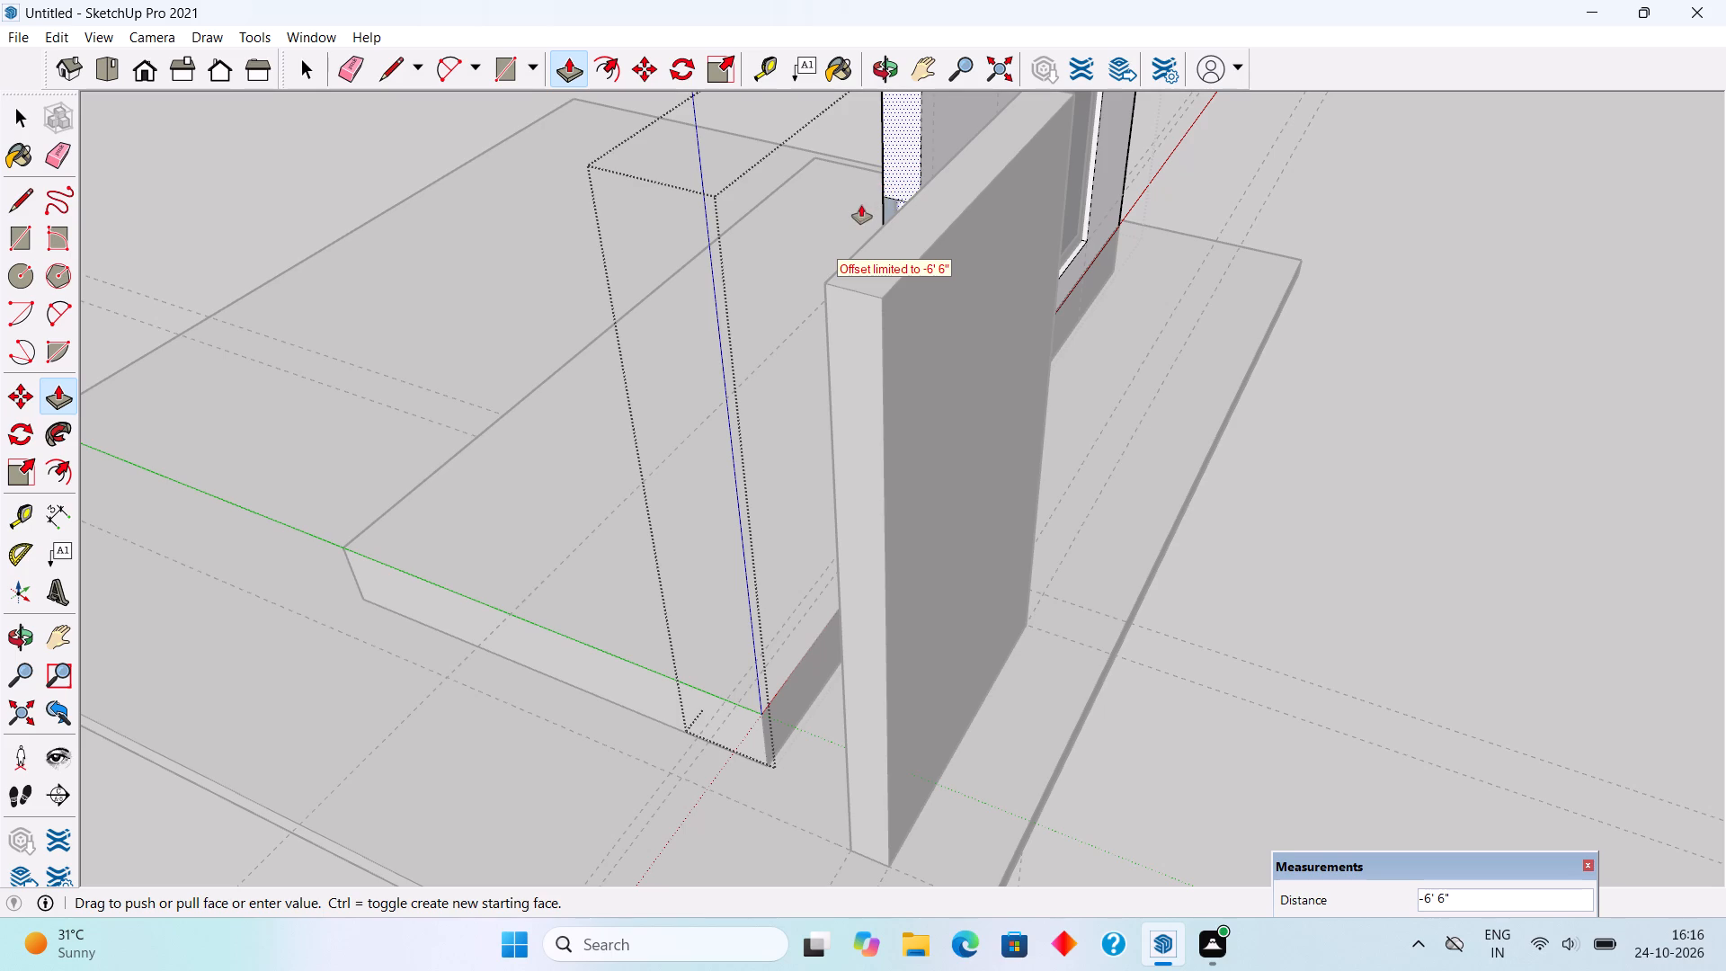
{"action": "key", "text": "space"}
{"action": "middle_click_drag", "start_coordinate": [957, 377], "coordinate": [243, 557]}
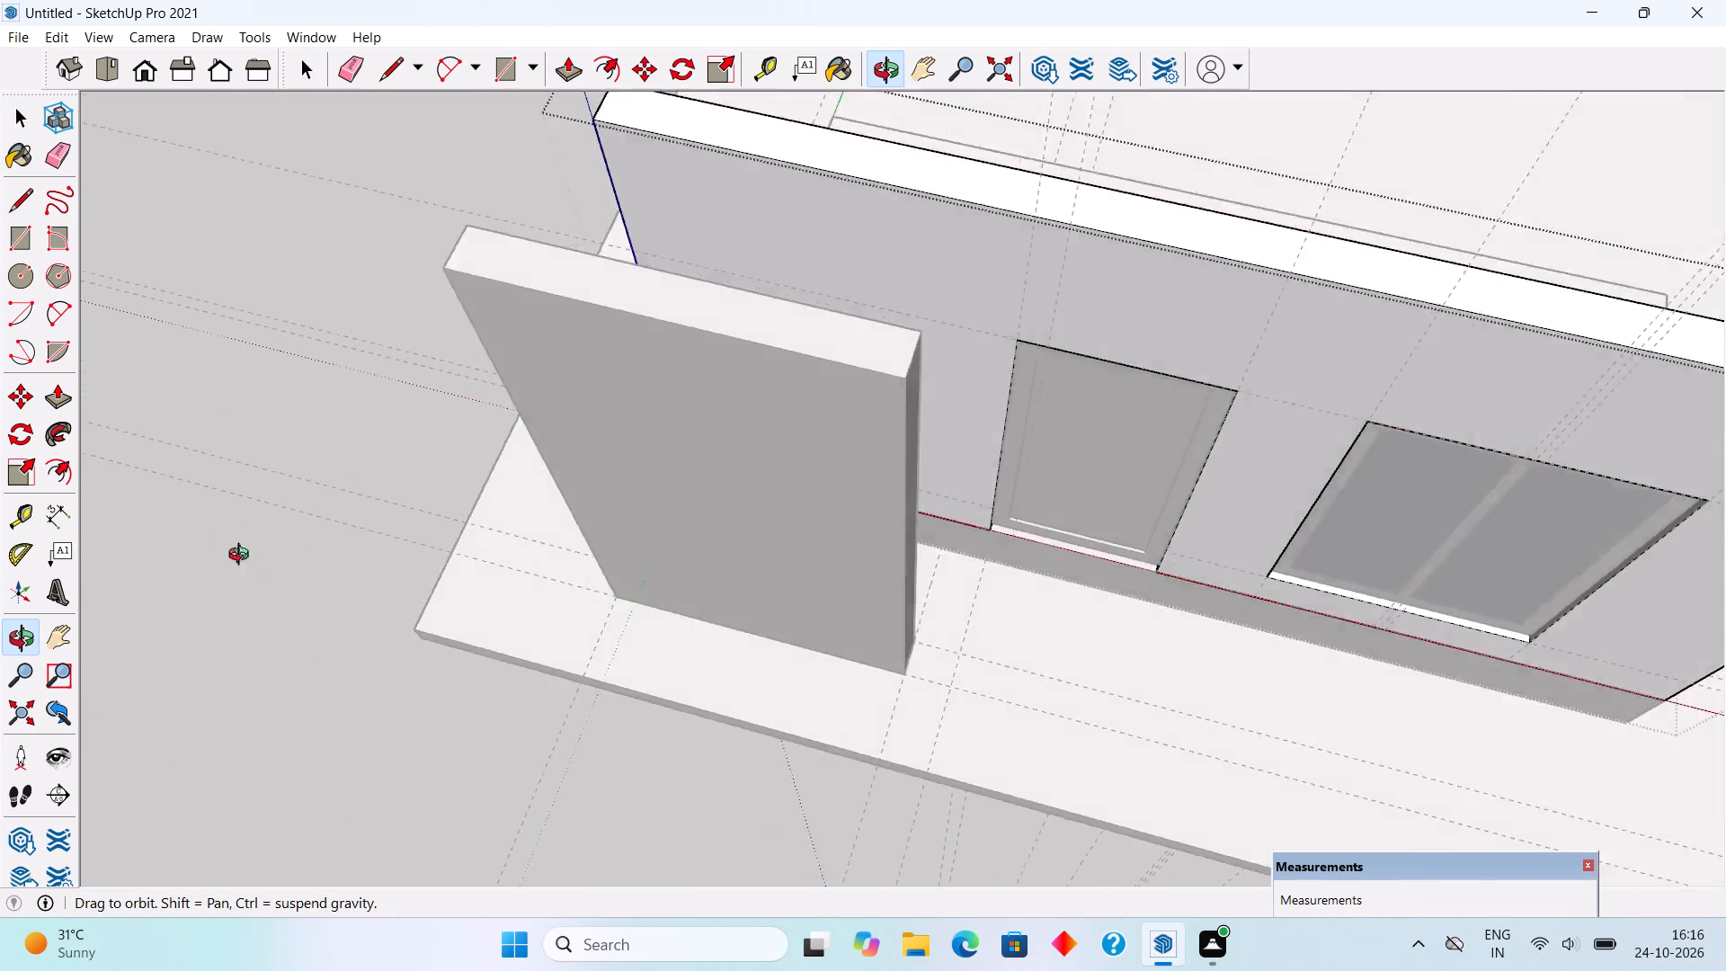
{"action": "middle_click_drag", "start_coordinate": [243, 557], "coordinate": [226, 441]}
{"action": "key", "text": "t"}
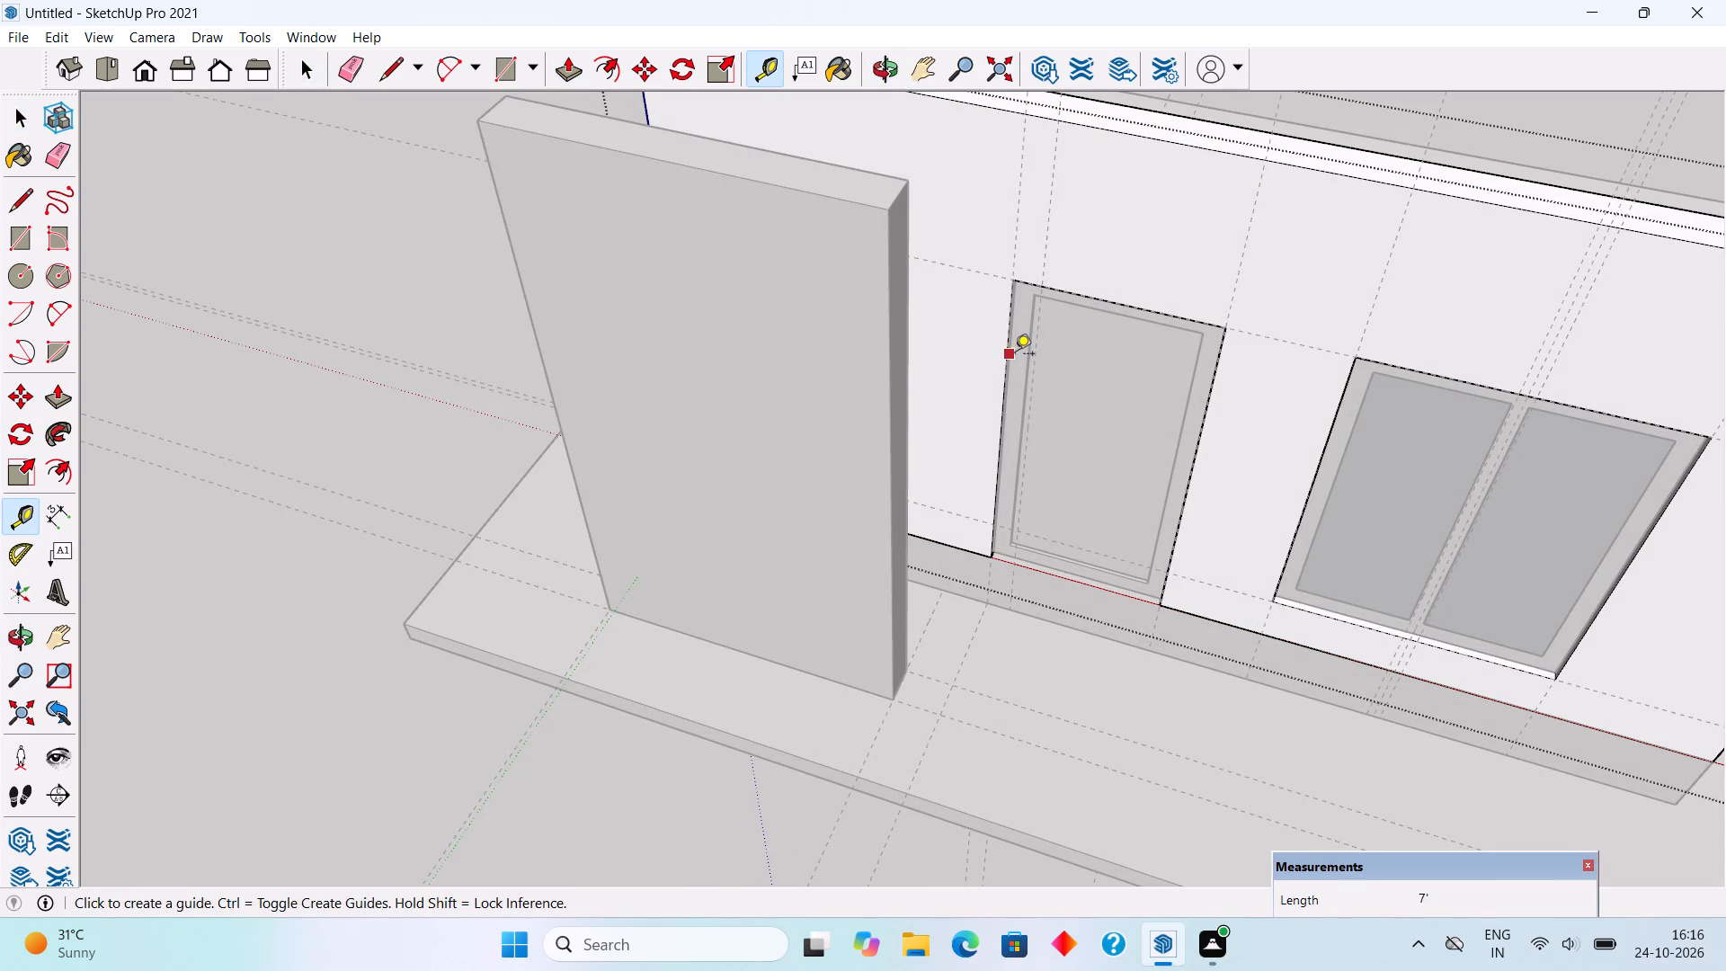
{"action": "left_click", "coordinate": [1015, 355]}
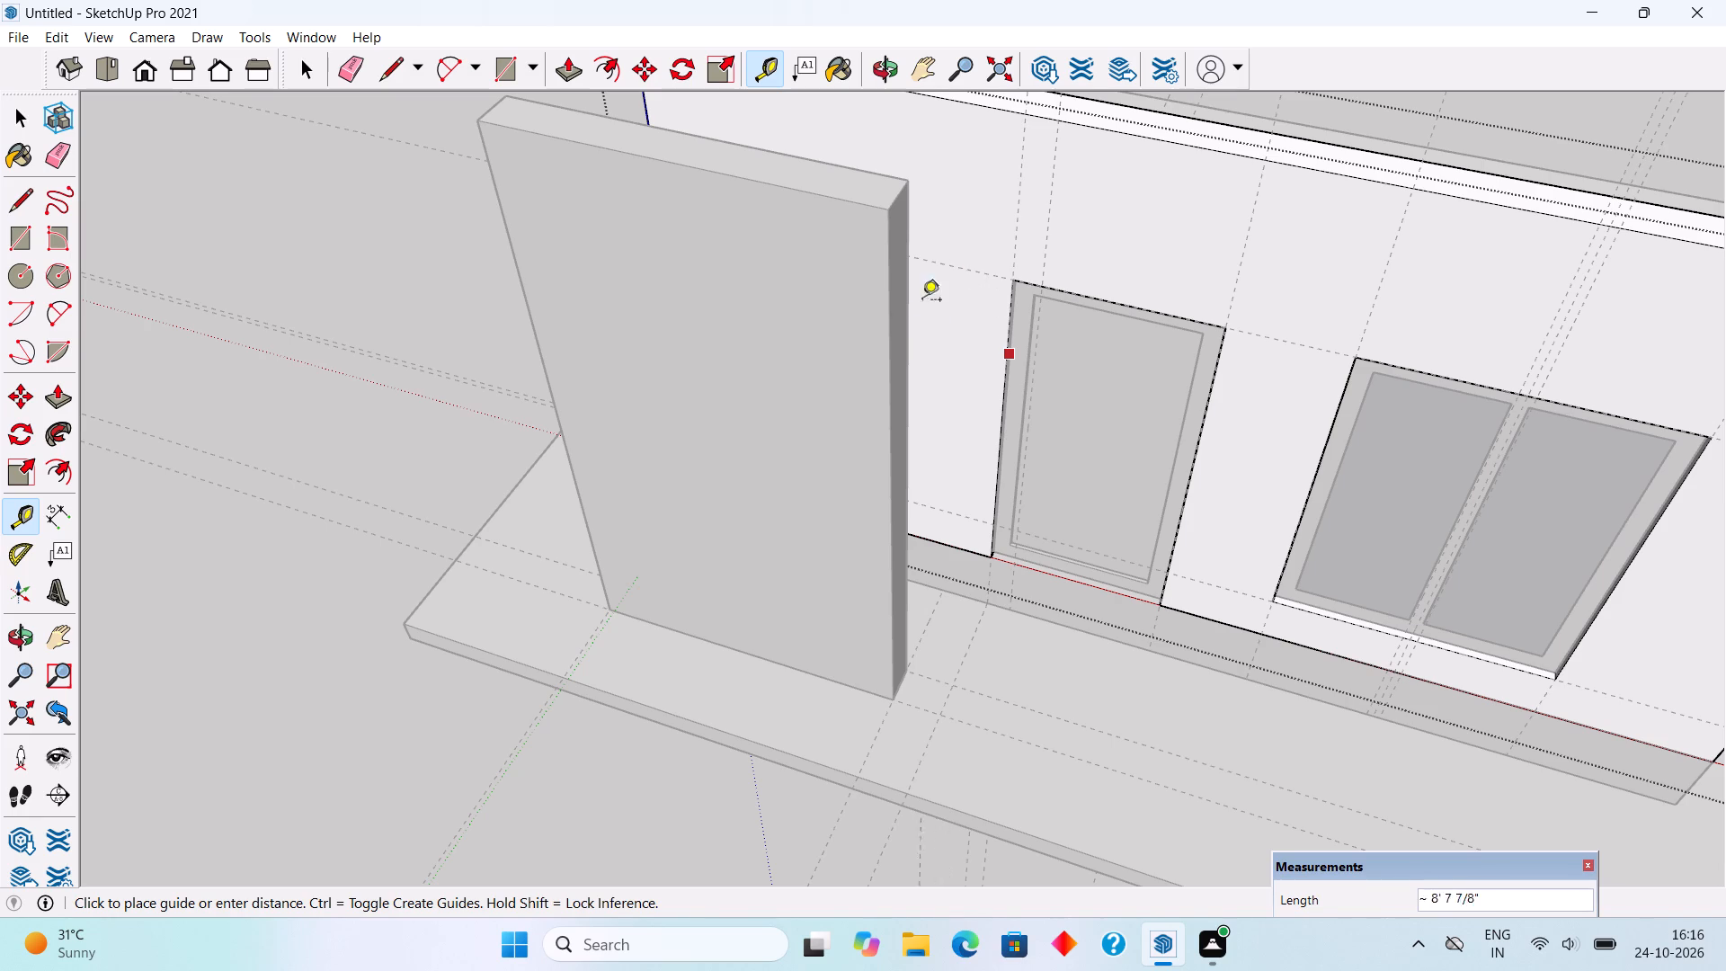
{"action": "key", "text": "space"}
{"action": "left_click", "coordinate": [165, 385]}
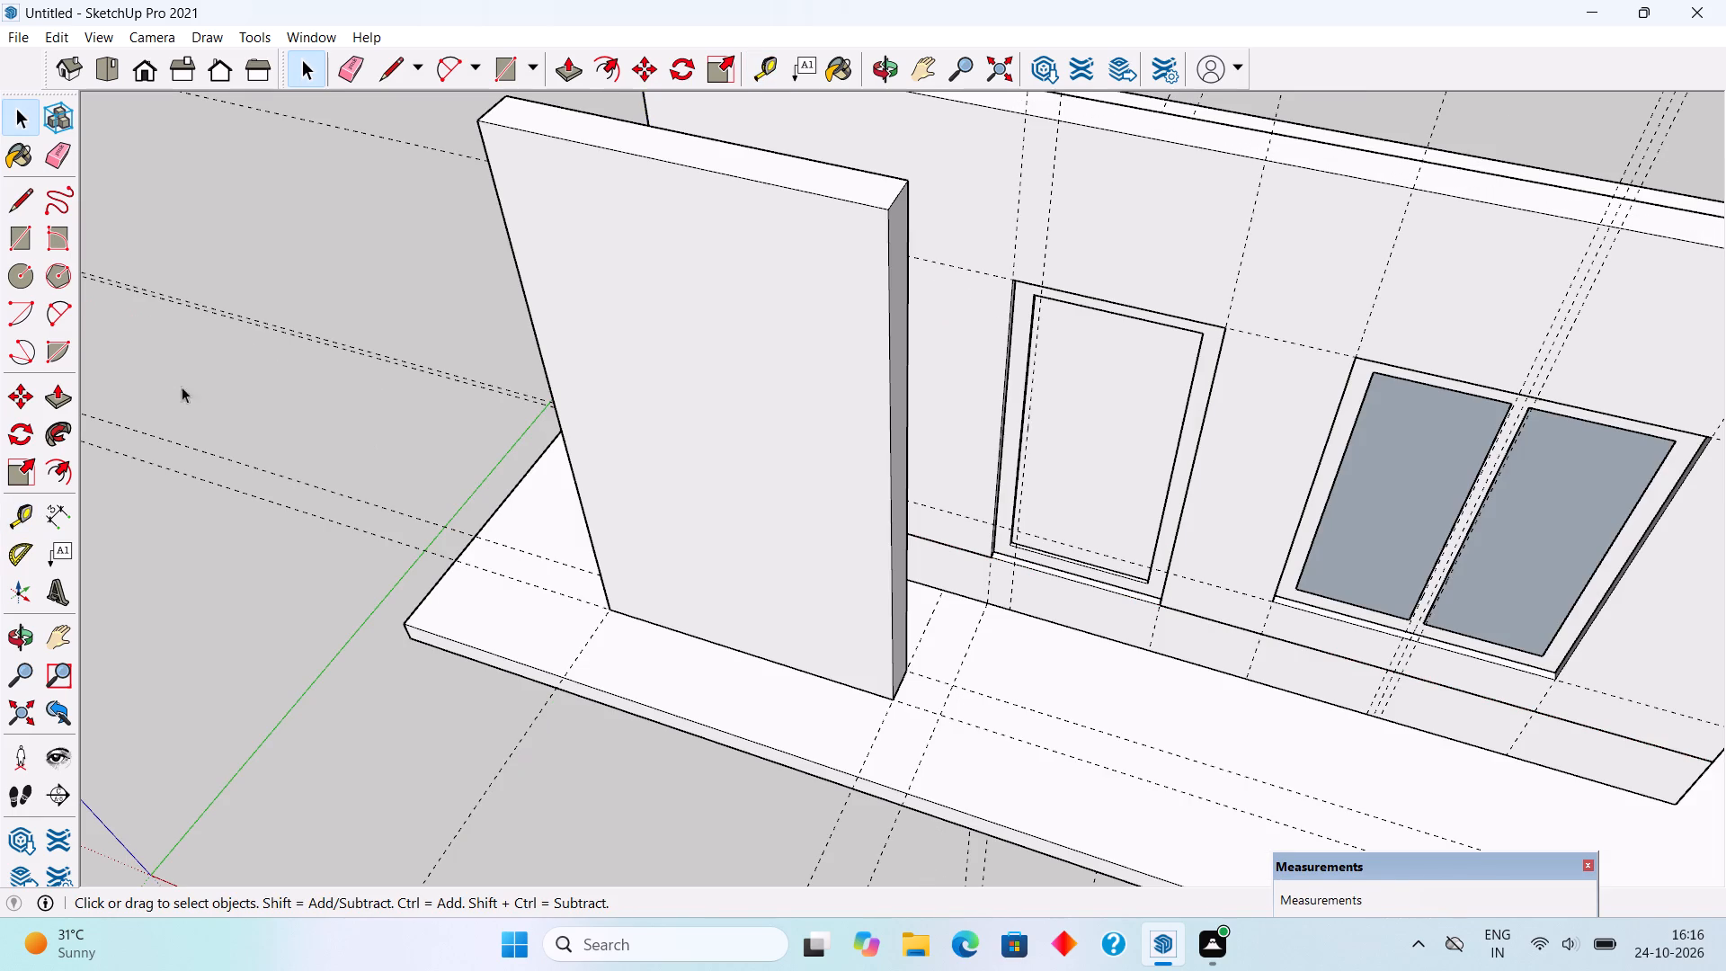
Place a vertical guide on the building wall 1' to the left of the door opening's left edge.
{"action": "key", "text": "t"}
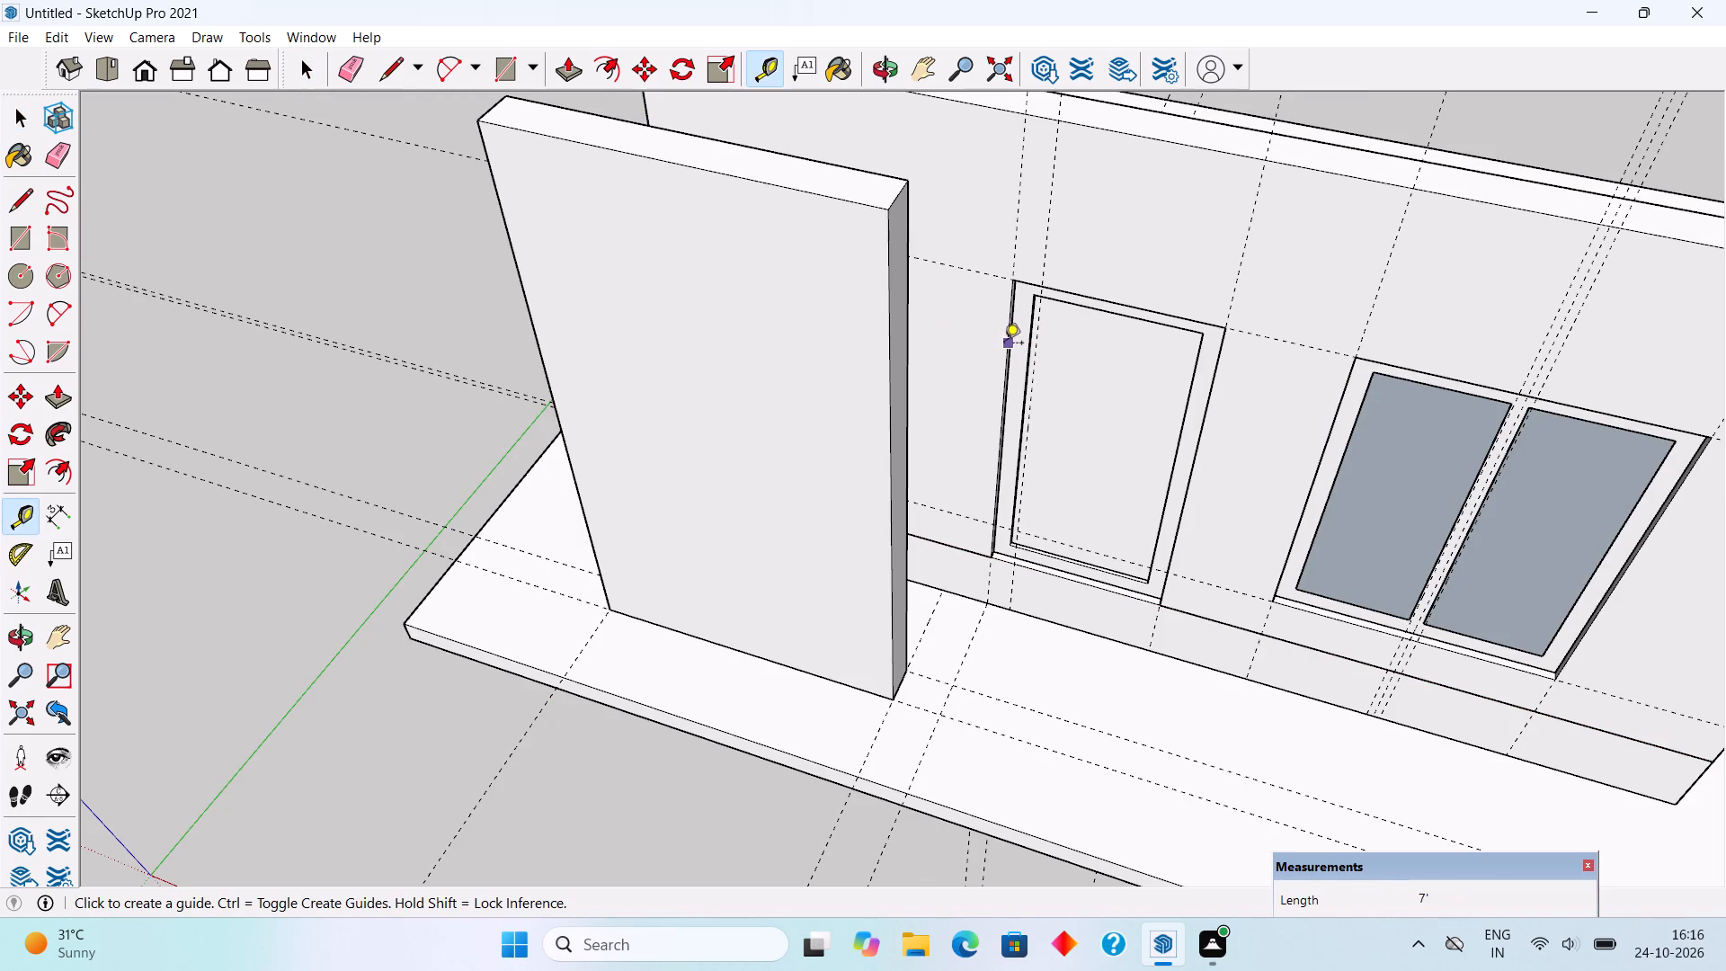
{"action": "left_click", "coordinate": [1006, 344]}
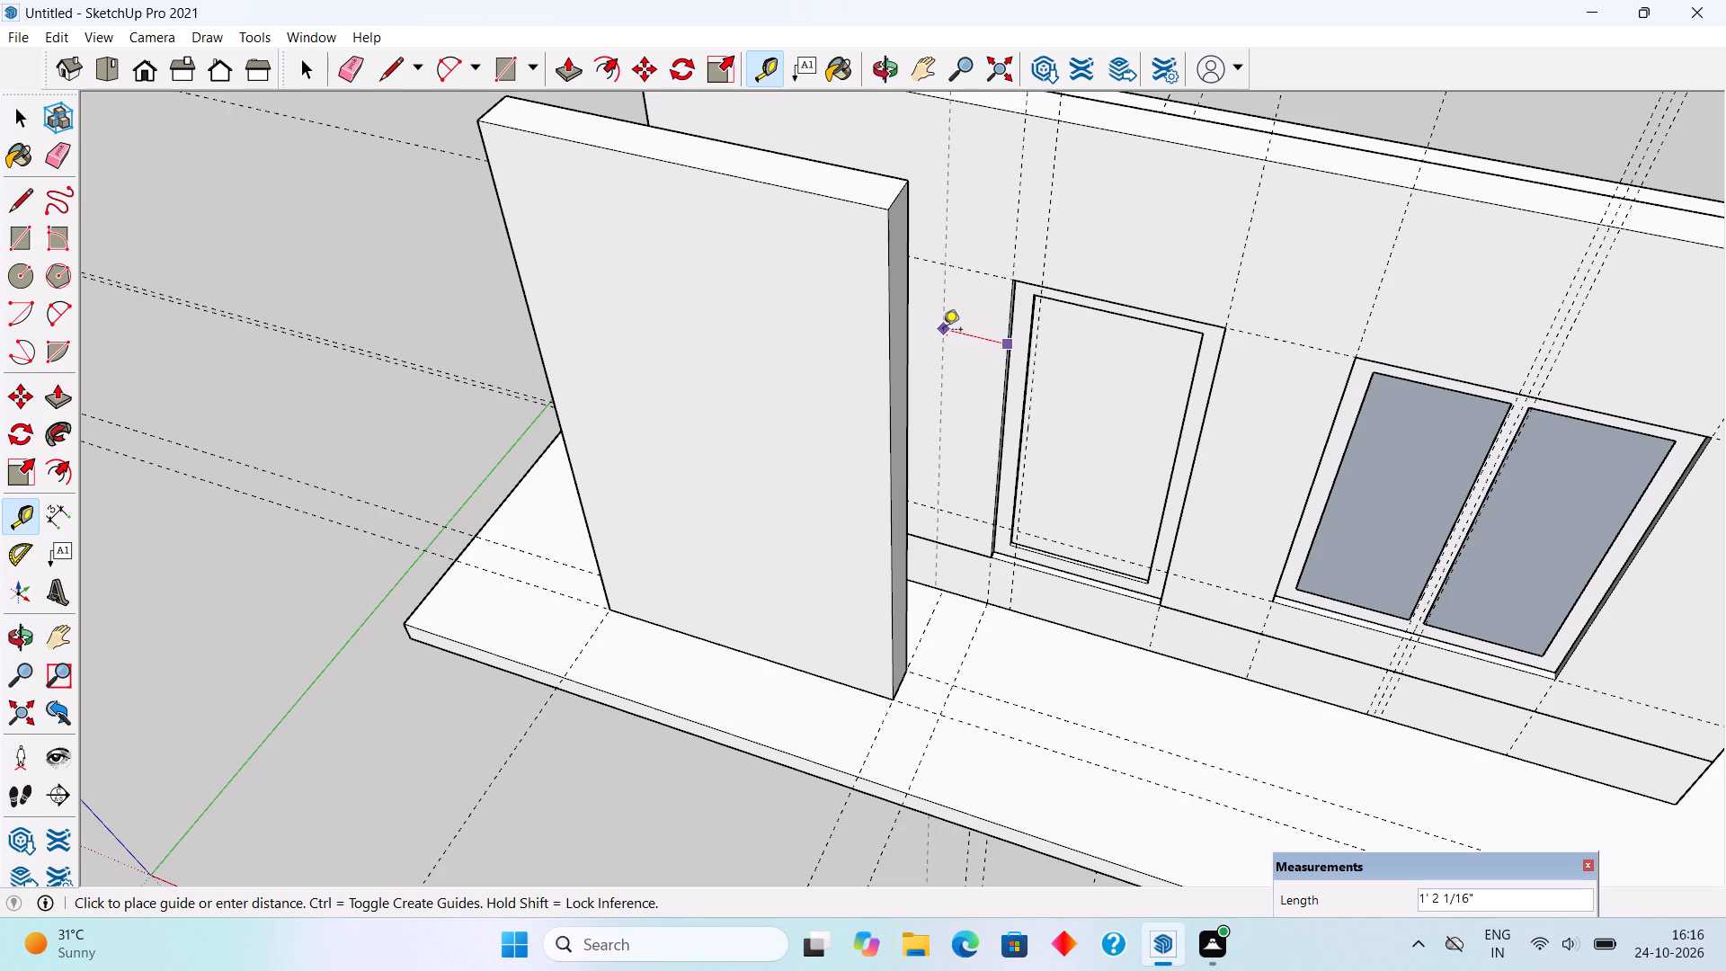
{"action": "type", "text": "1'"}
{"action": "key", "text": "Return"}
{"action": "key", "text": "space"}
Push/Pull the end face of the building wall back 5' 6" to the guide 1' left of the door.
{"action": "scroll", "coordinate": [943, 331], "scroll_direction": "down", "scroll_amount": 4}
{"action": "middle_click_drag", "start_coordinate": [894, 370], "coordinate": [1615, 458]}
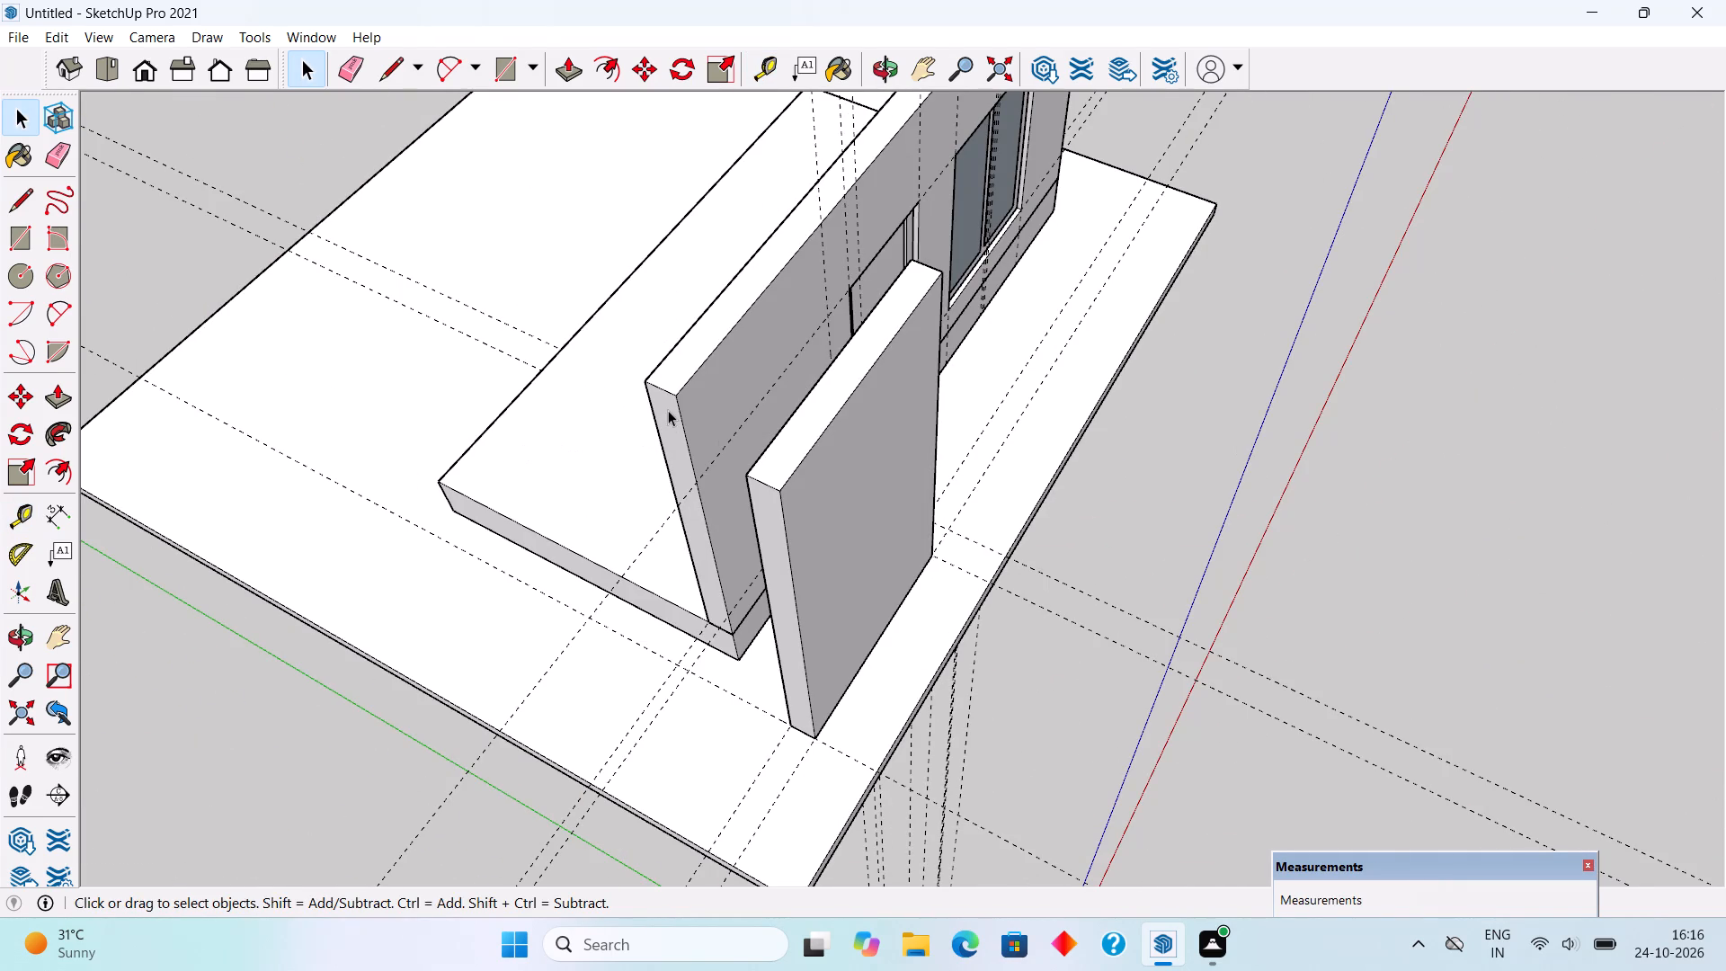
{"action": "triple_click", "coordinate": [668, 410]}
{"action": "key", "text": "p"}
{"action": "left_click", "coordinate": [671, 406]}
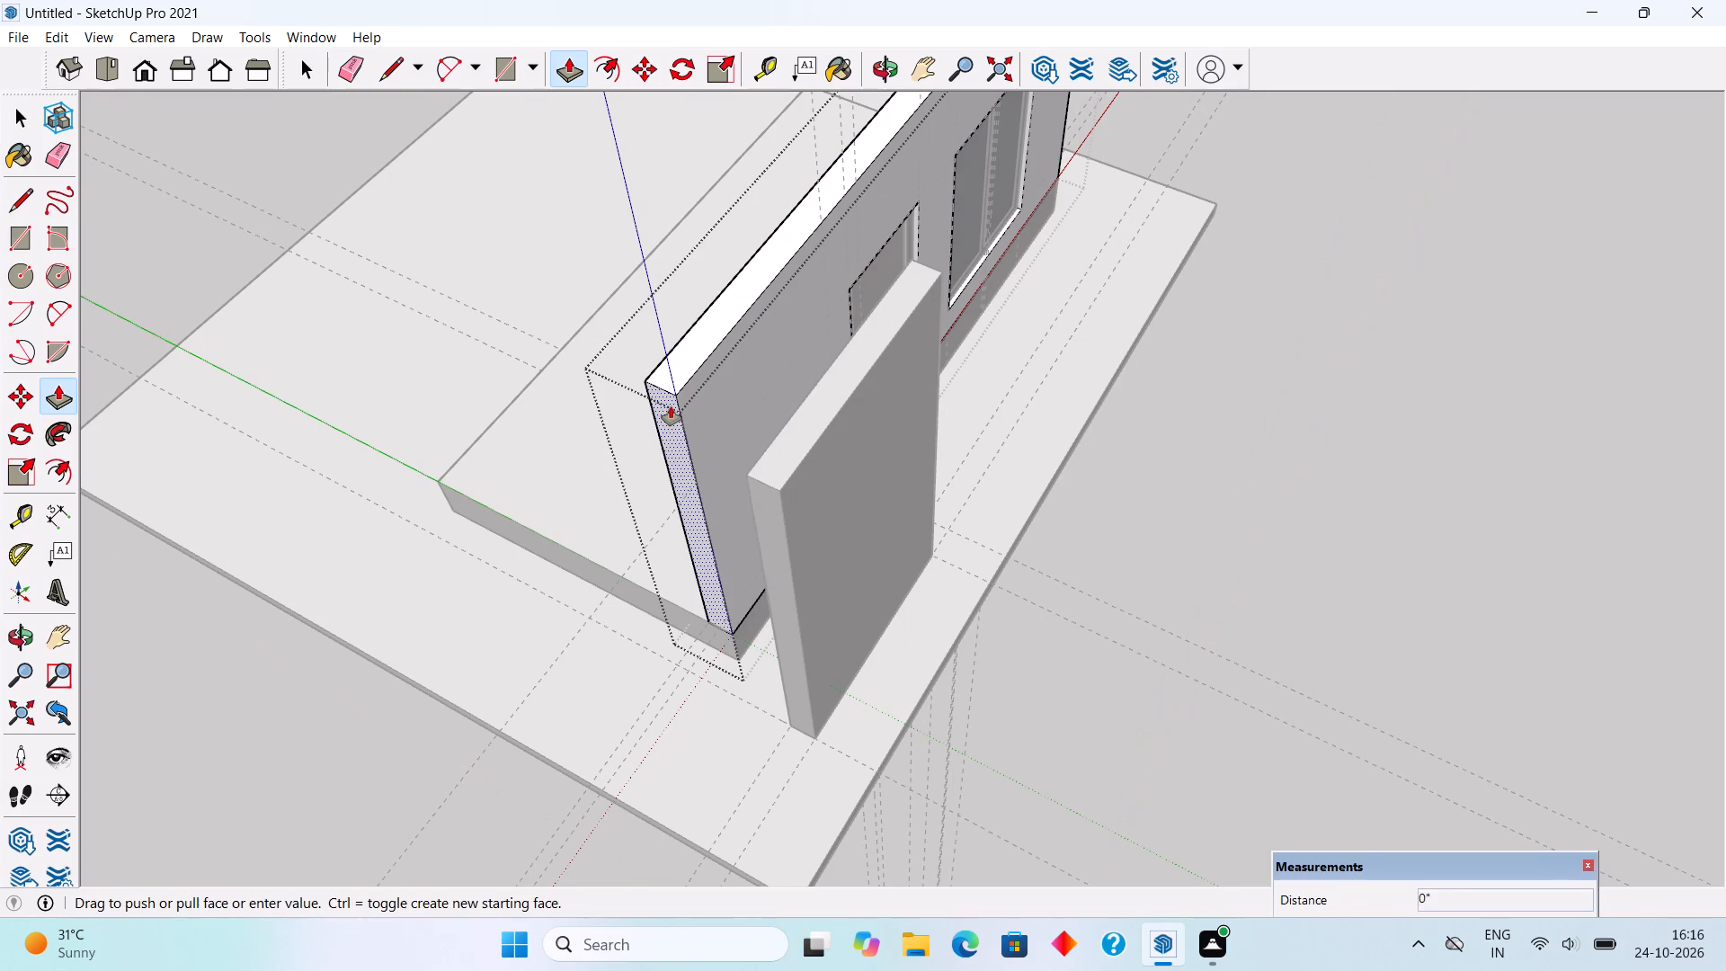
{"action": "left_click", "coordinate": [816, 180]}
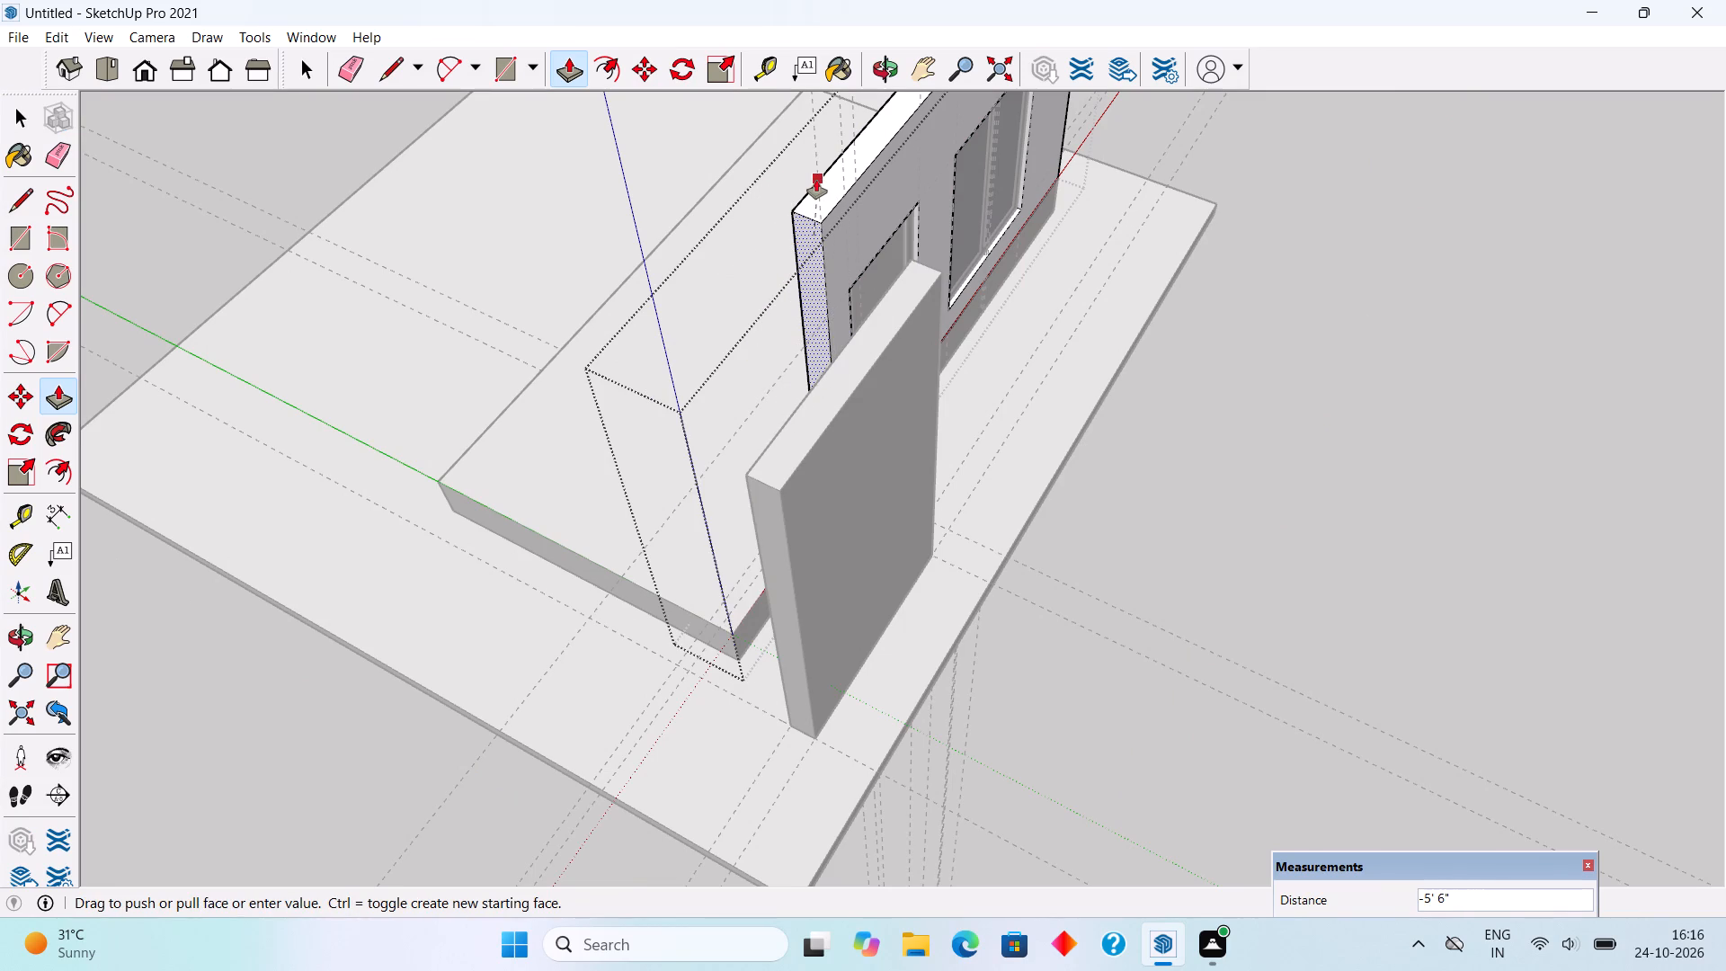
{"action": "key", "text": "space"}
{"action": "left_click", "coordinate": [1267, 272]}
Draw a 1' 6" vertical line down the plinth's front face from the shortened wall's front bottom corner.
{"action": "middle_click_drag", "start_coordinate": [596, 430], "coordinate": [529, 509]}
{"action": "scroll", "coordinate": [589, 442], "scroll_direction": "down", "scroll_amount": 1}
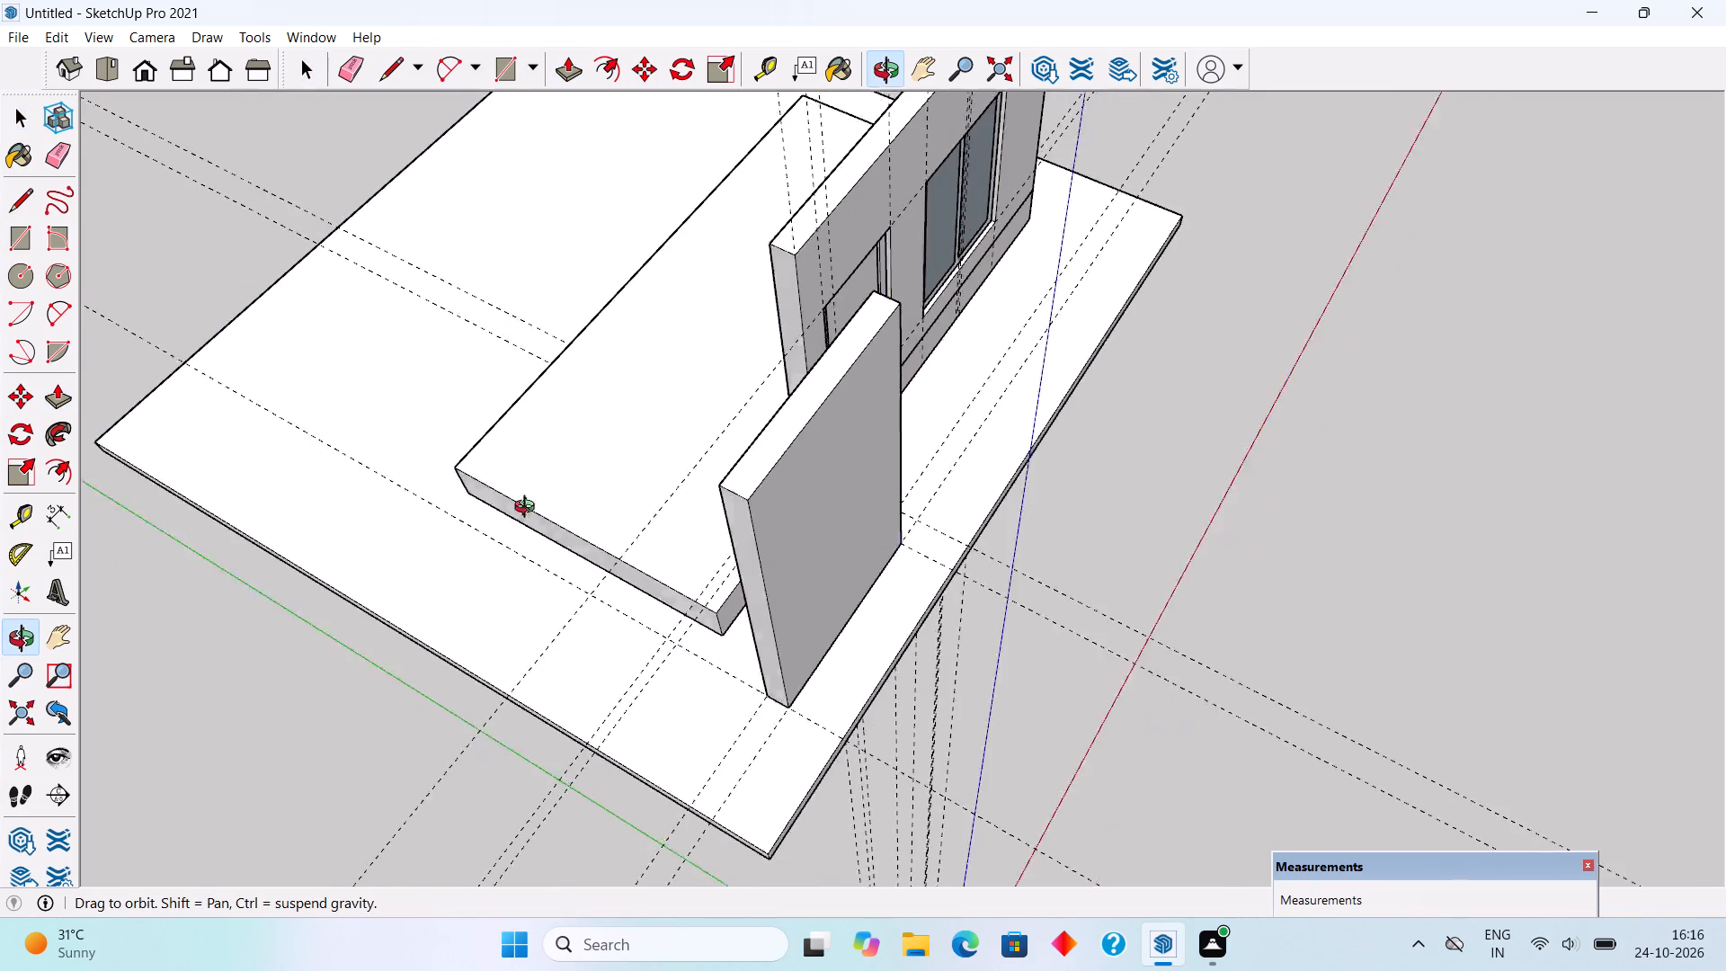
{"action": "middle_click_drag", "start_coordinate": [529, 509], "coordinate": [206, 807]}
{"action": "middle_click_drag", "start_coordinate": [812, 584], "coordinate": [831, 344]}
{"action": "scroll", "coordinate": [962, 497], "scroll_direction": "up", "scroll_amount": 5}
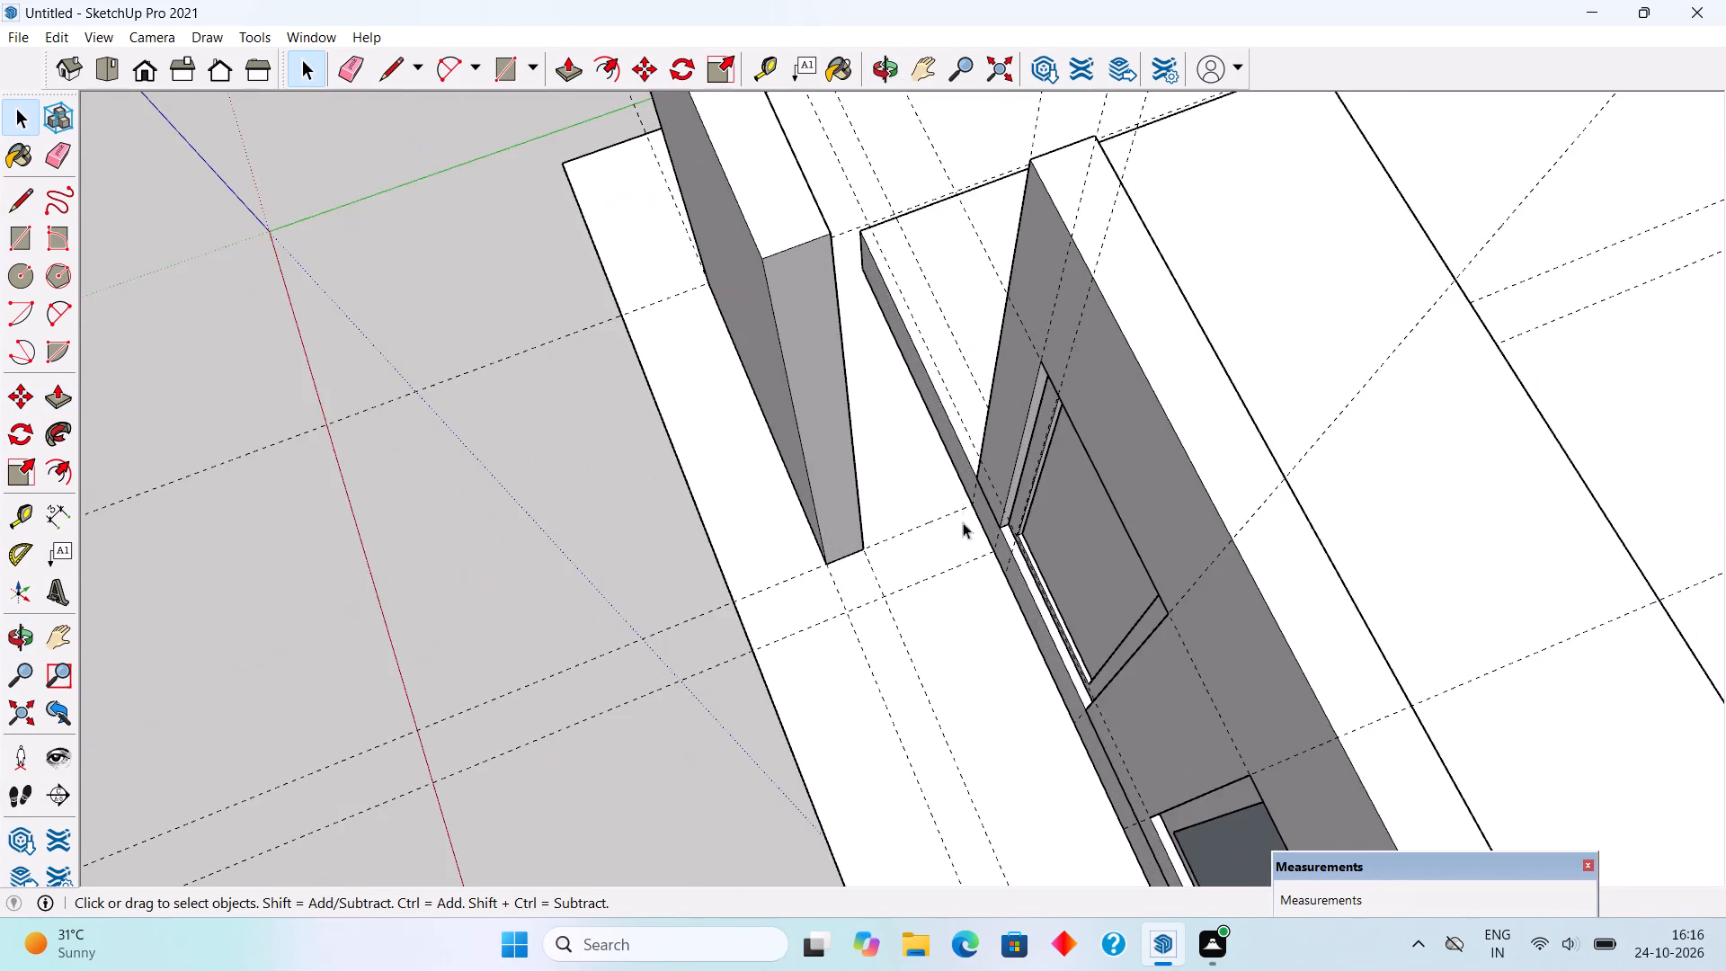
{"action": "scroll", "coordinate": [956, 541], "scroll_direction": "up", "scroll_amount": 4}
{"action": "middle_click_drag", "start_coordinate": [936, 509], "coordinate": [876, 546]}
{"action": "scroll", "coordinate": [901, 496], "scroll_direction": "up", "scroll_amount": 3}
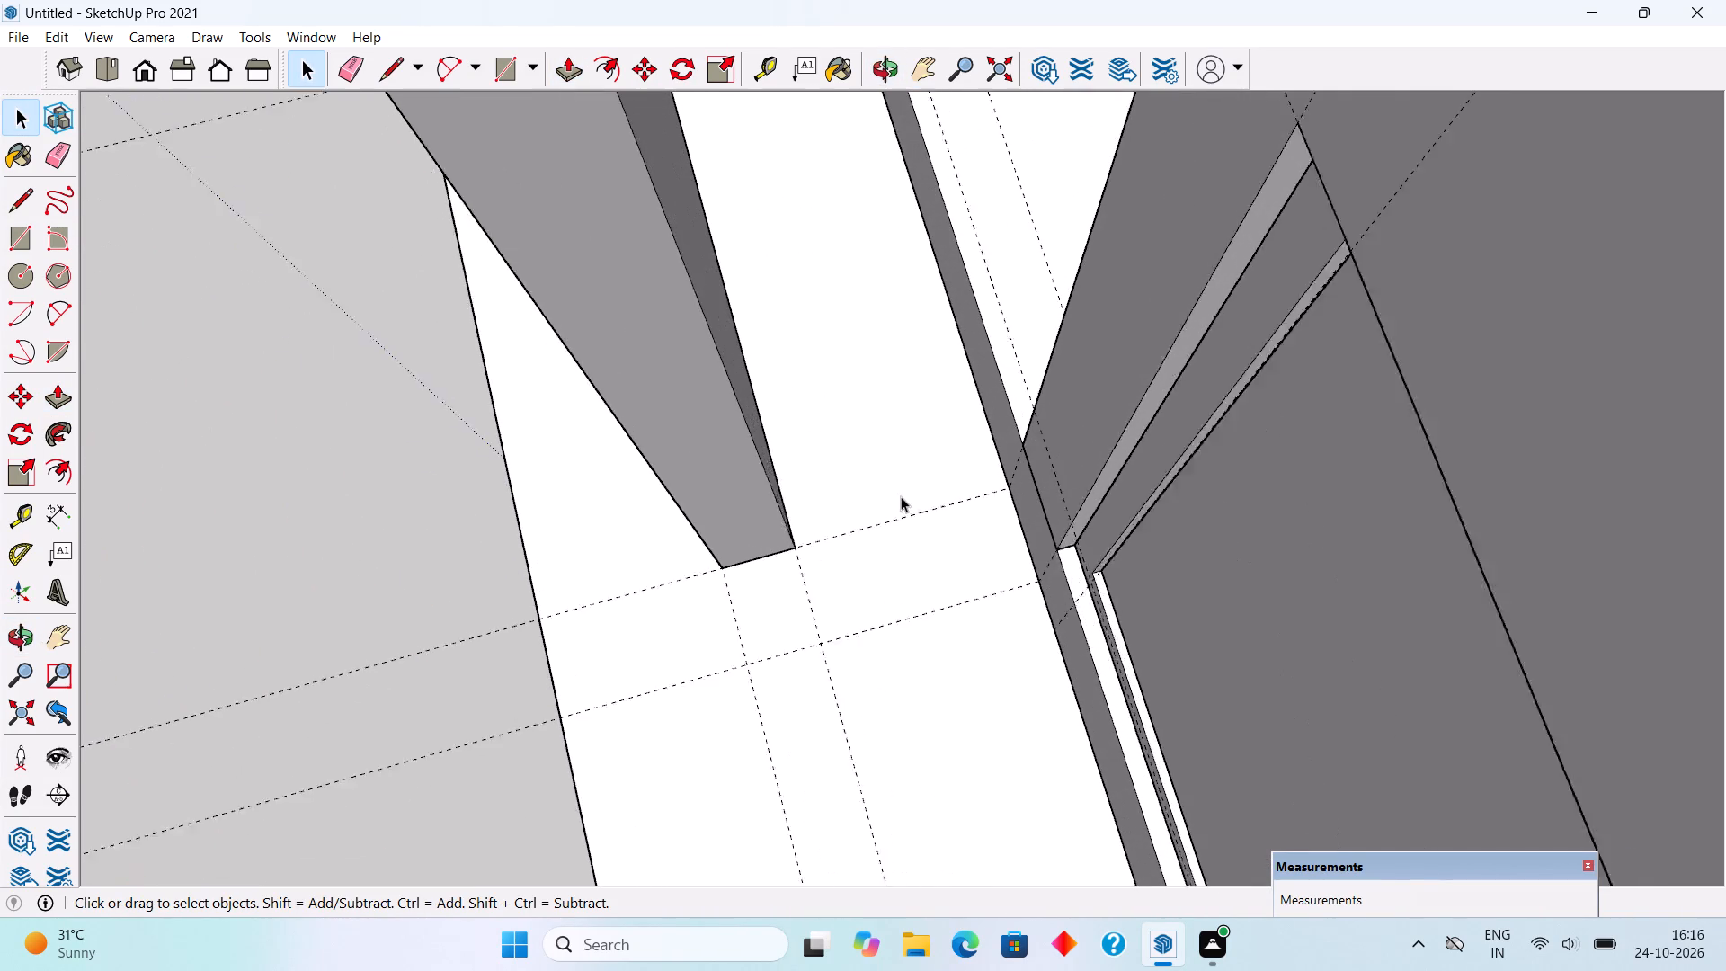
{"action": "scroll", "coordinate": [901, 496], "scroll_direction": "up", "scroll_amount": 1}
{"action": "triple_click", "coordinate": [1031, 414]}
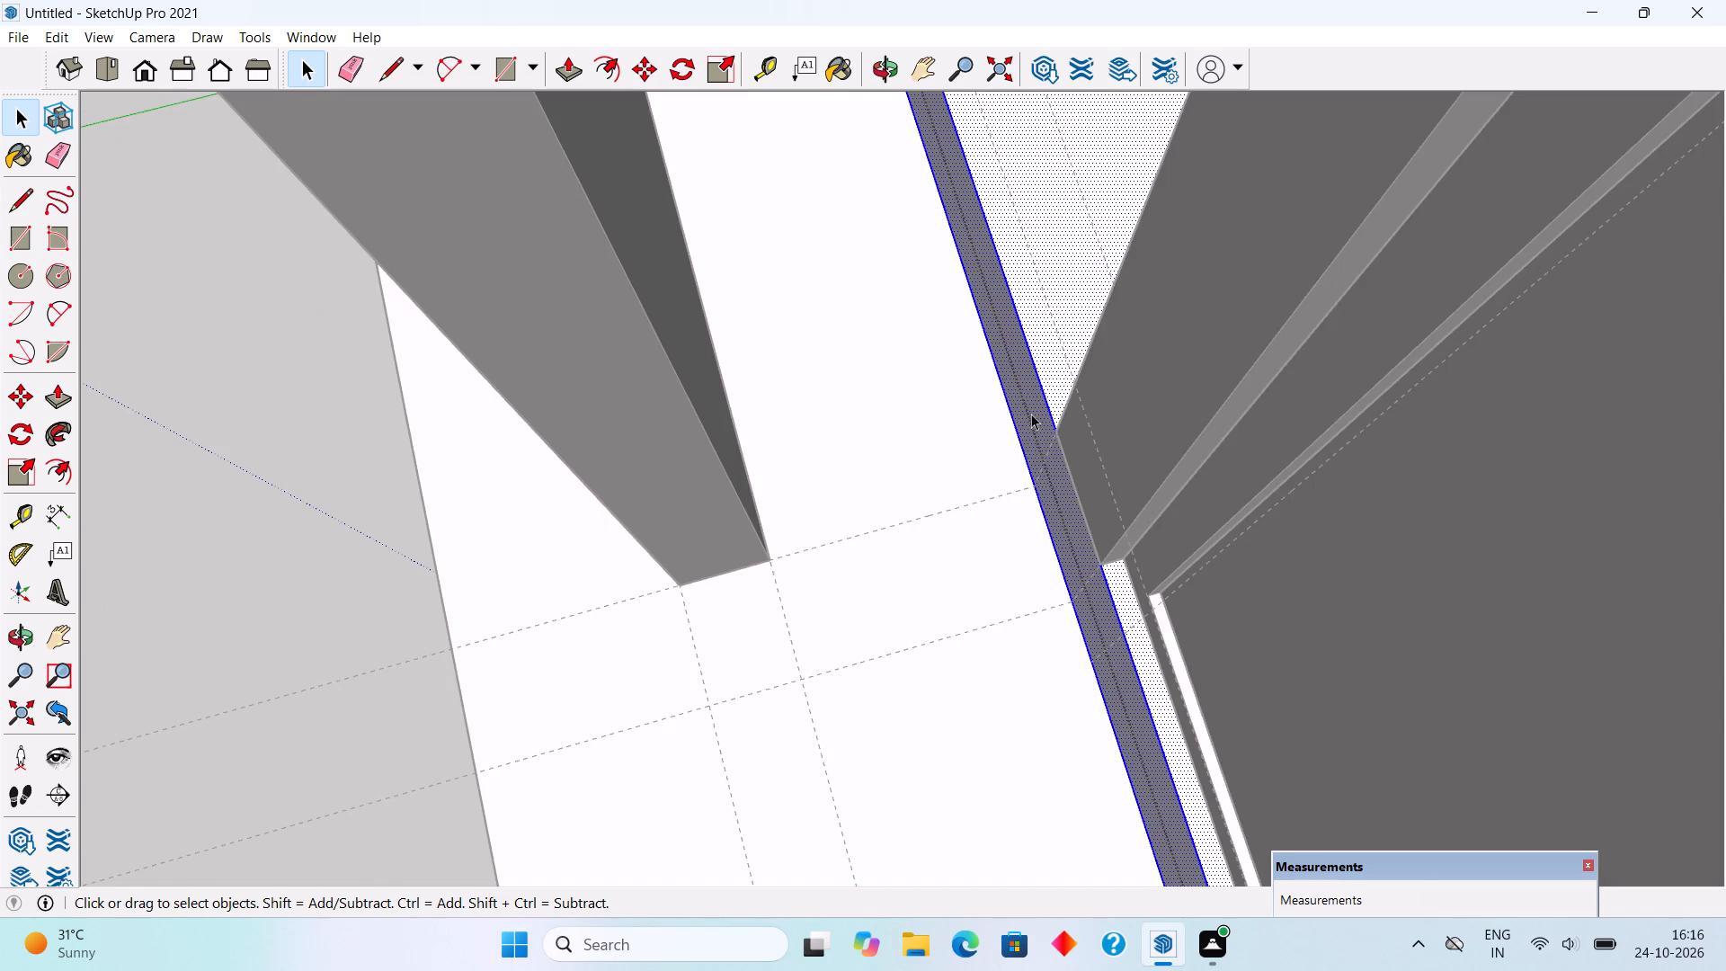
{"action": "key", "text": "l"}
{"action": "left_click", "coordinate": [1055, 432]}
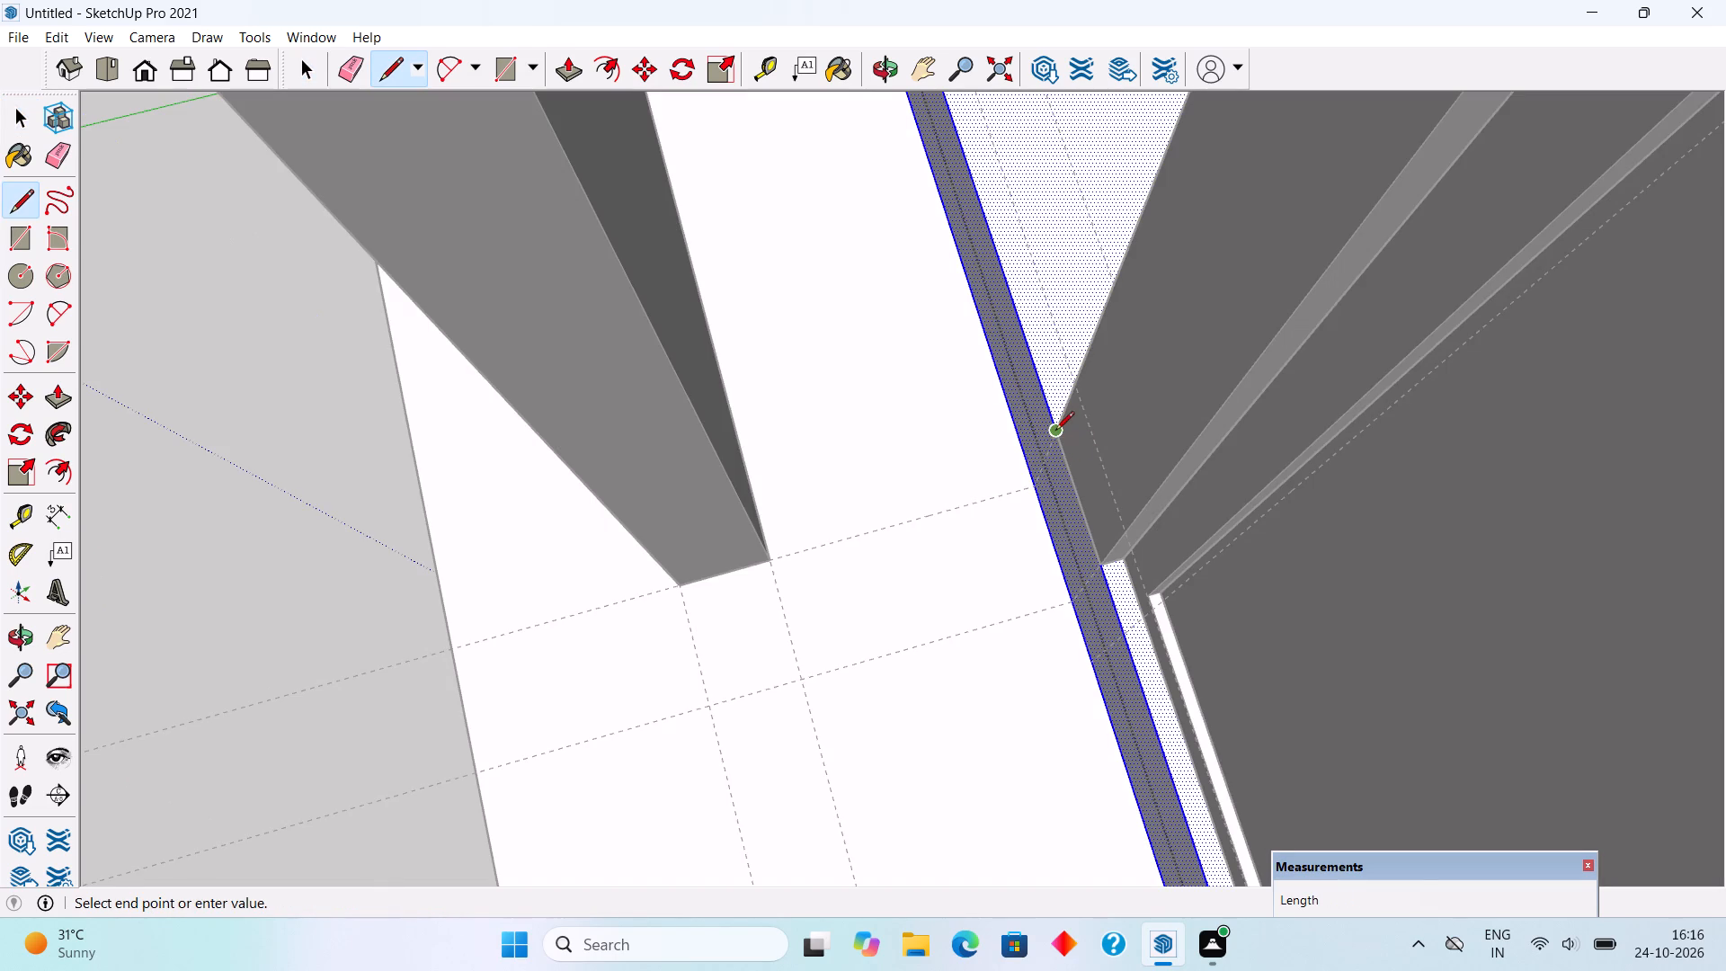
{"action": "left_click", "coordinate": [1036, 483]}
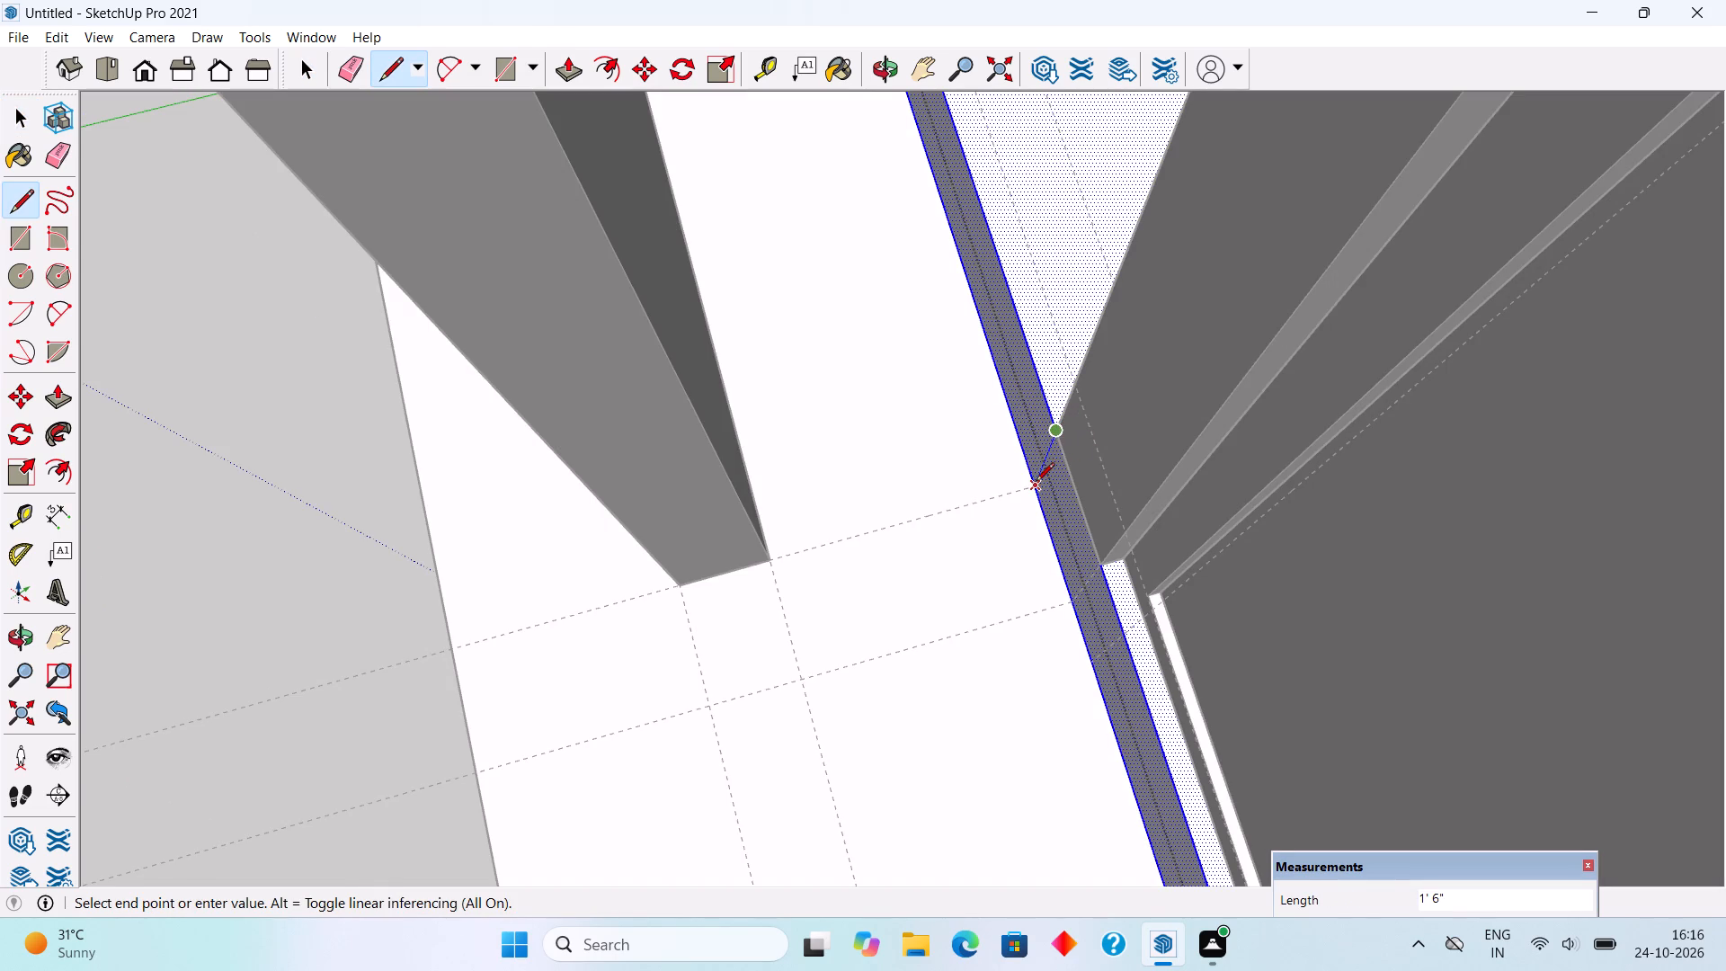
Push/Pull the plinth front portion beyond the wall's end out 2' 3" to meet the freestanding front wall.
{"action": "key", "text": "p"}
{"action": "left_click", "coordinate": [1028, 450]}
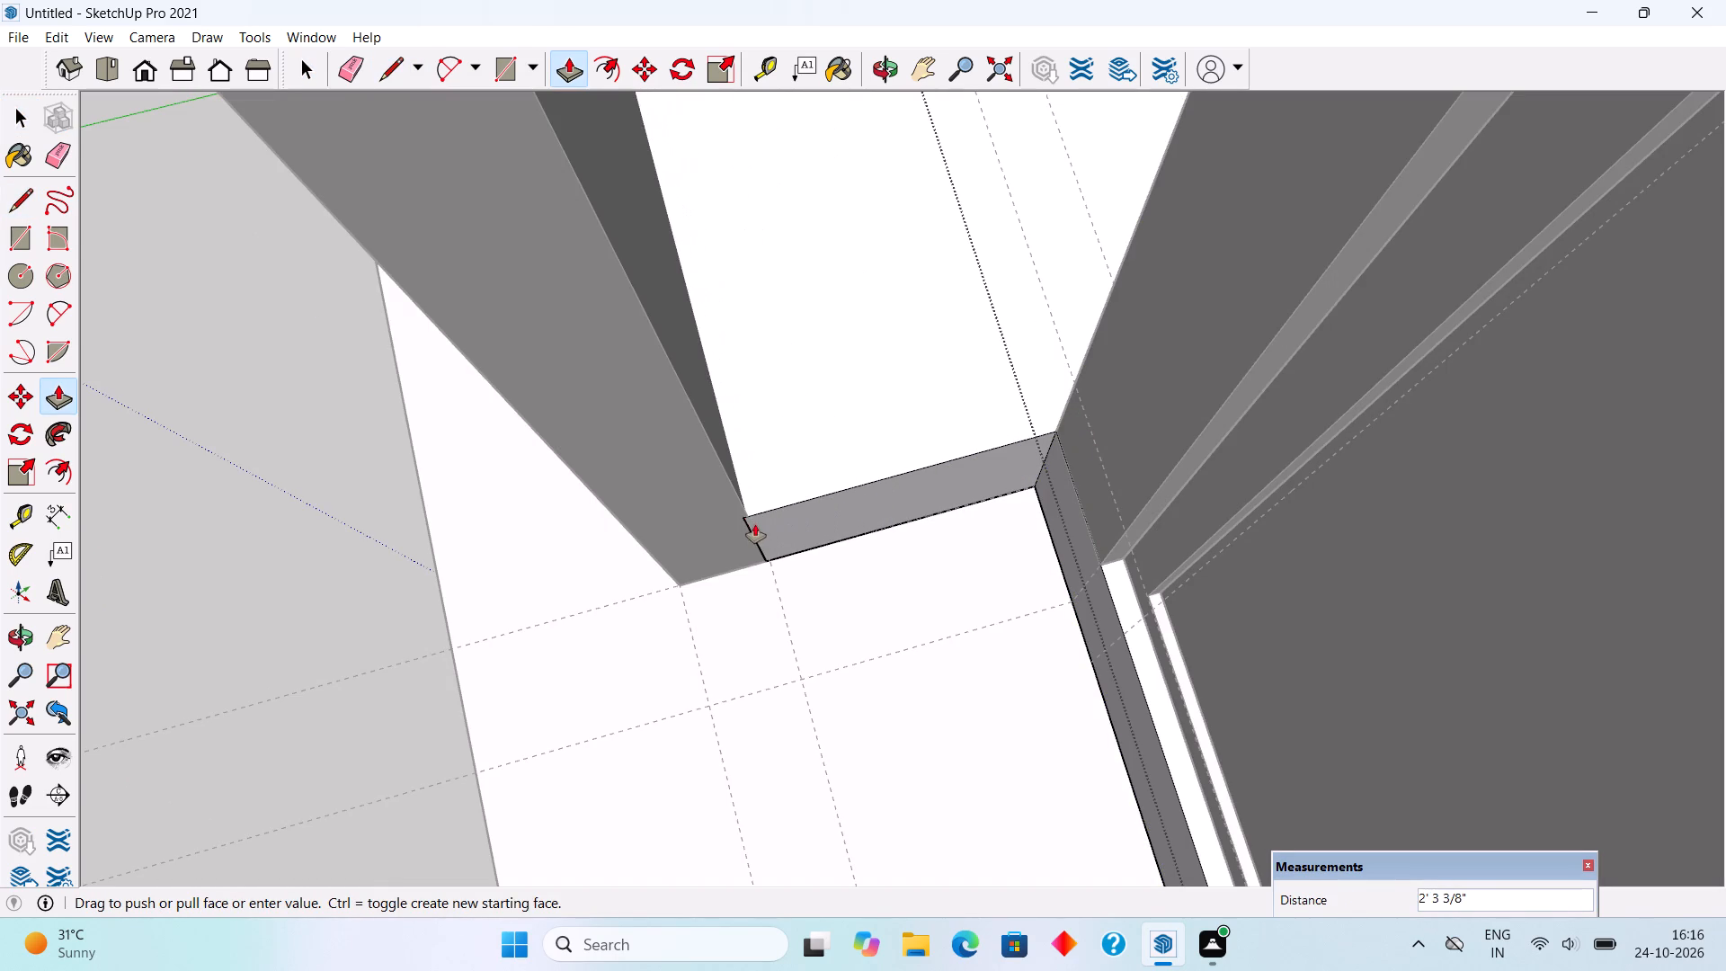
{"action": "left_click", "coordinate": [722, 460]}
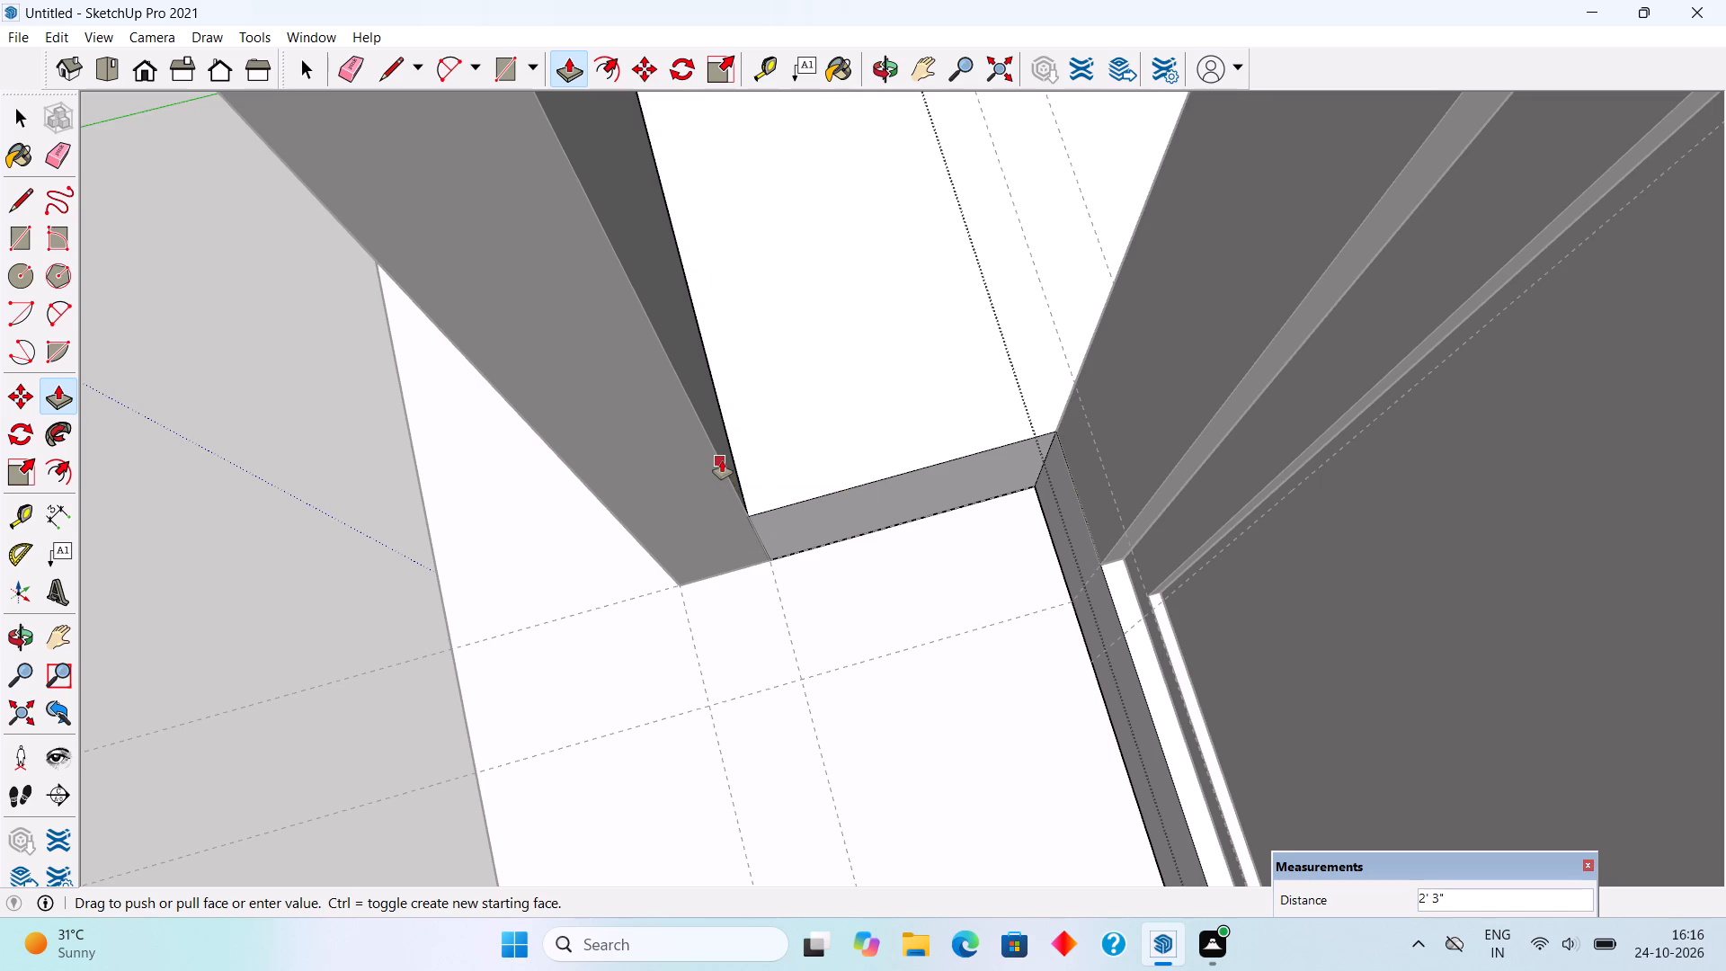
{"action": "key", "text": "space"}
{"action": "left_click", "coordinate": [338, 435]}
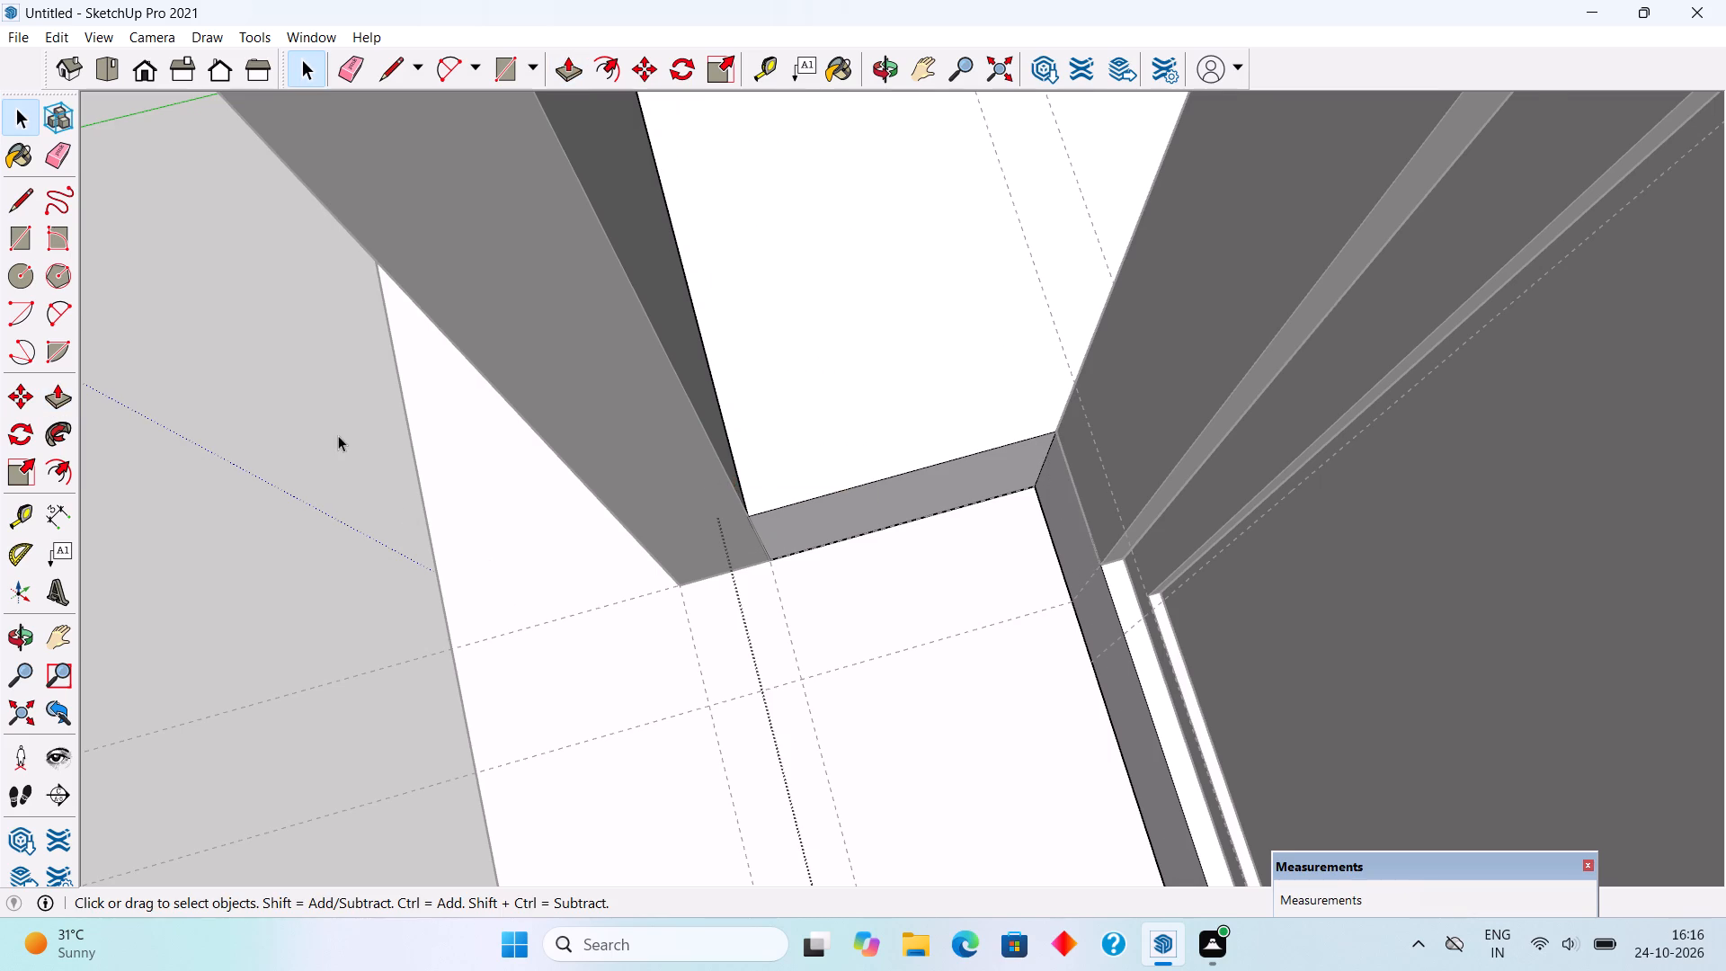
Place a guide across the plinth top 9" back from the new extension's edge beside the door wall's end.
{"action": "middle_click_drag", "start_coordinate": [1064, 698], "coordinate": [1028, 690]}
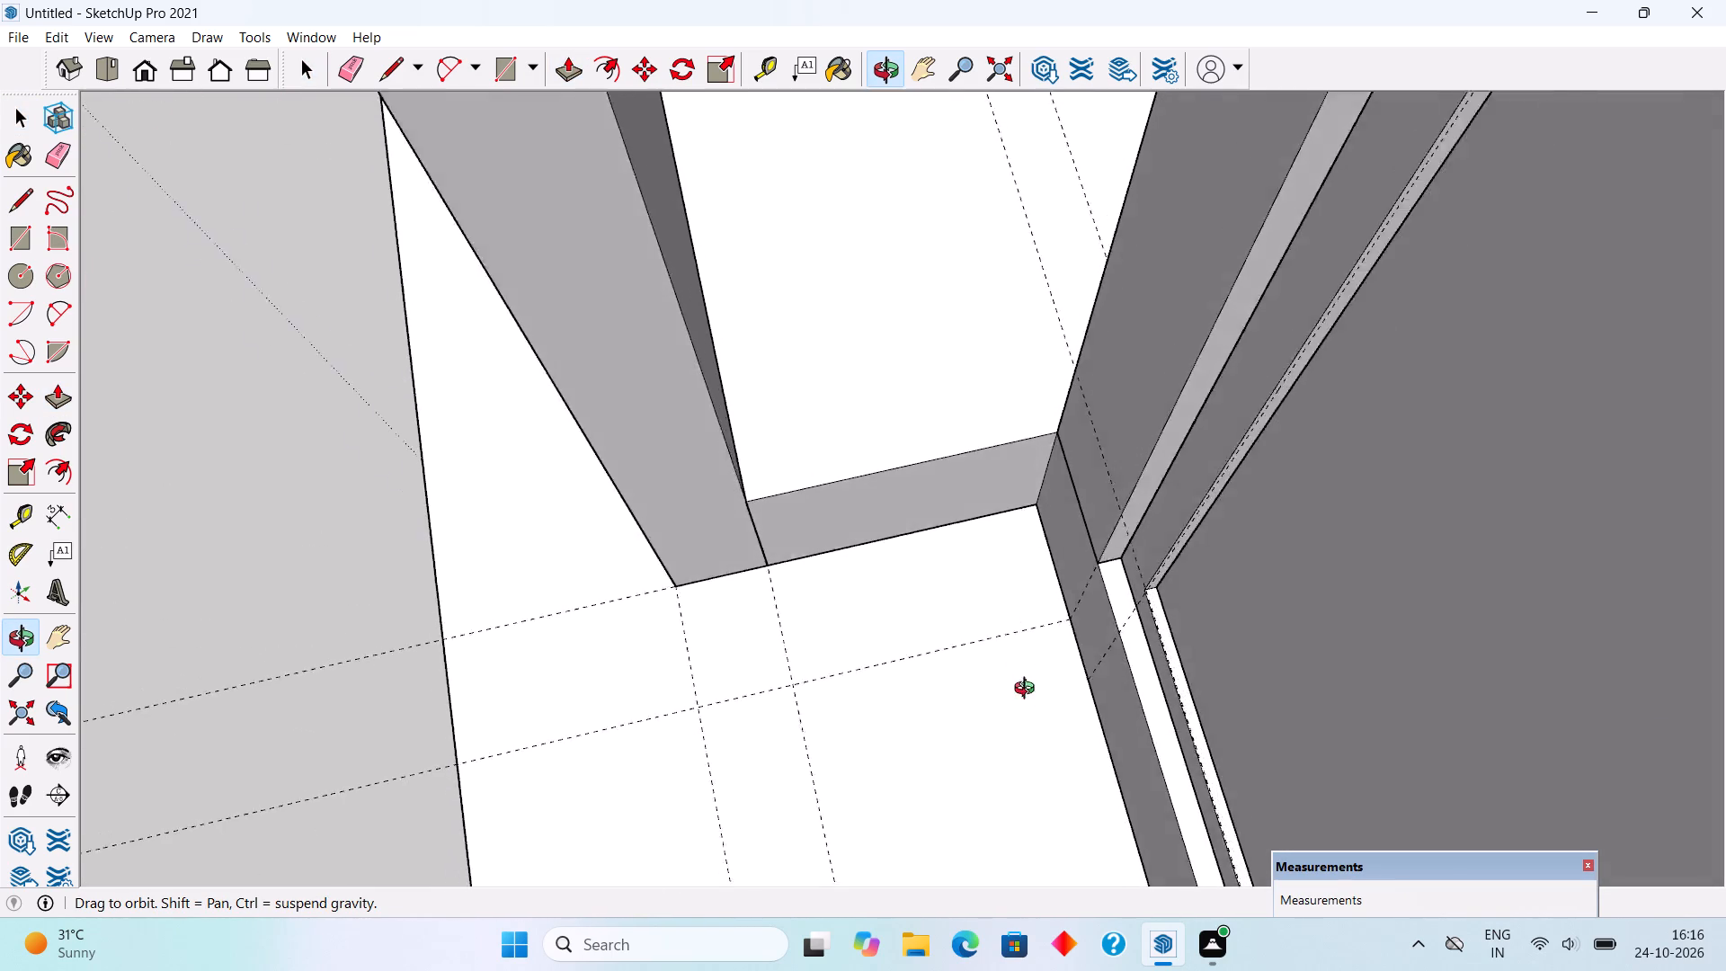
{"action": "middle_click_drag", "start_coordinate": [1028, 690], "coordinate": [985, 883]}
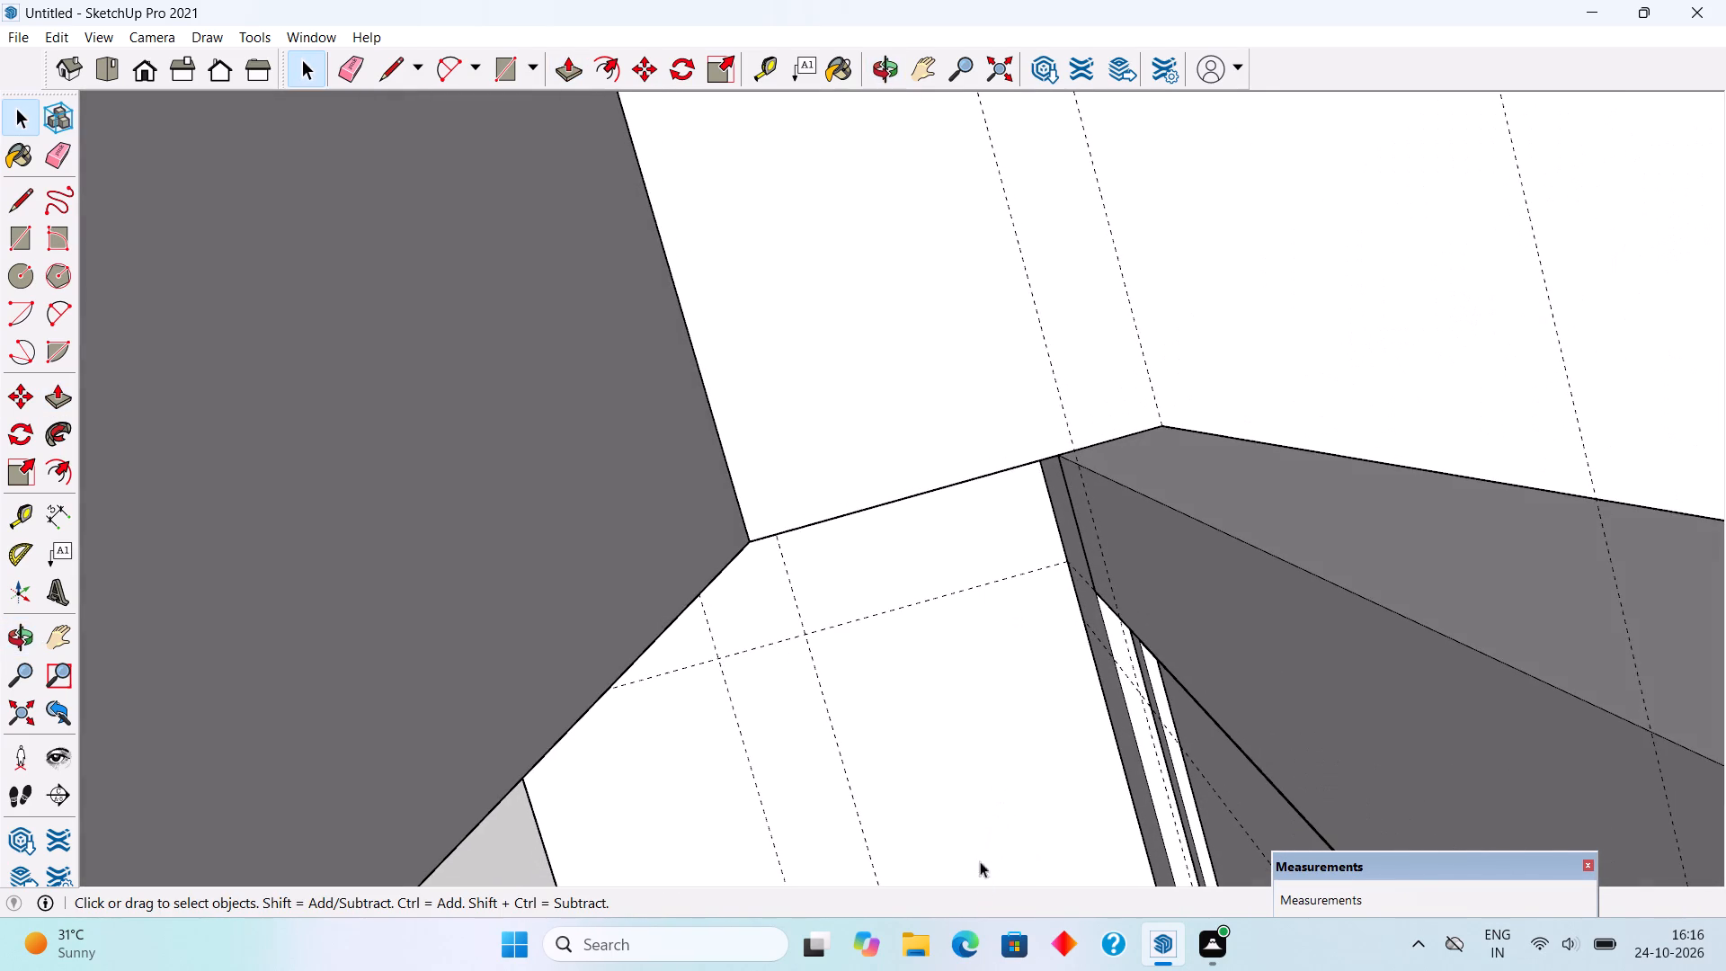
{"action": "scroll", "coordinate": [1007, 432], "scroll_direction": "up", "scroll_amount": 4}
{"action": "key", "text": "t"}
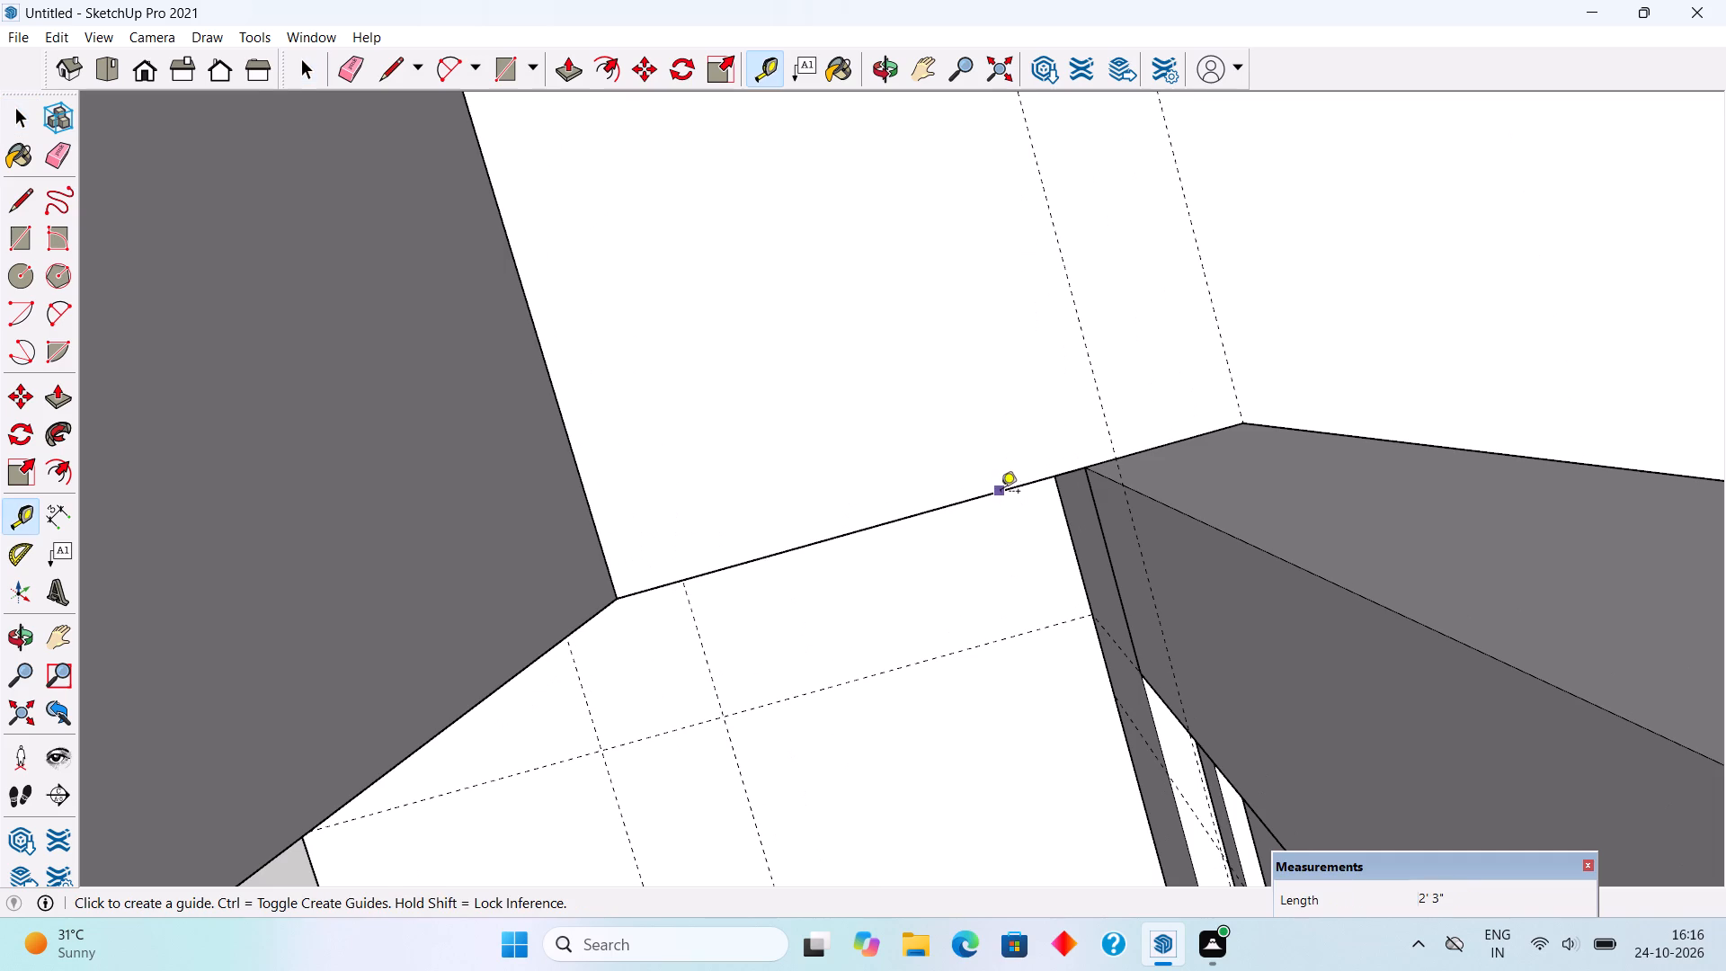
{"action": "left_click", "coordinate": [1001, 493]}
{"action": "key", "text": "9"}
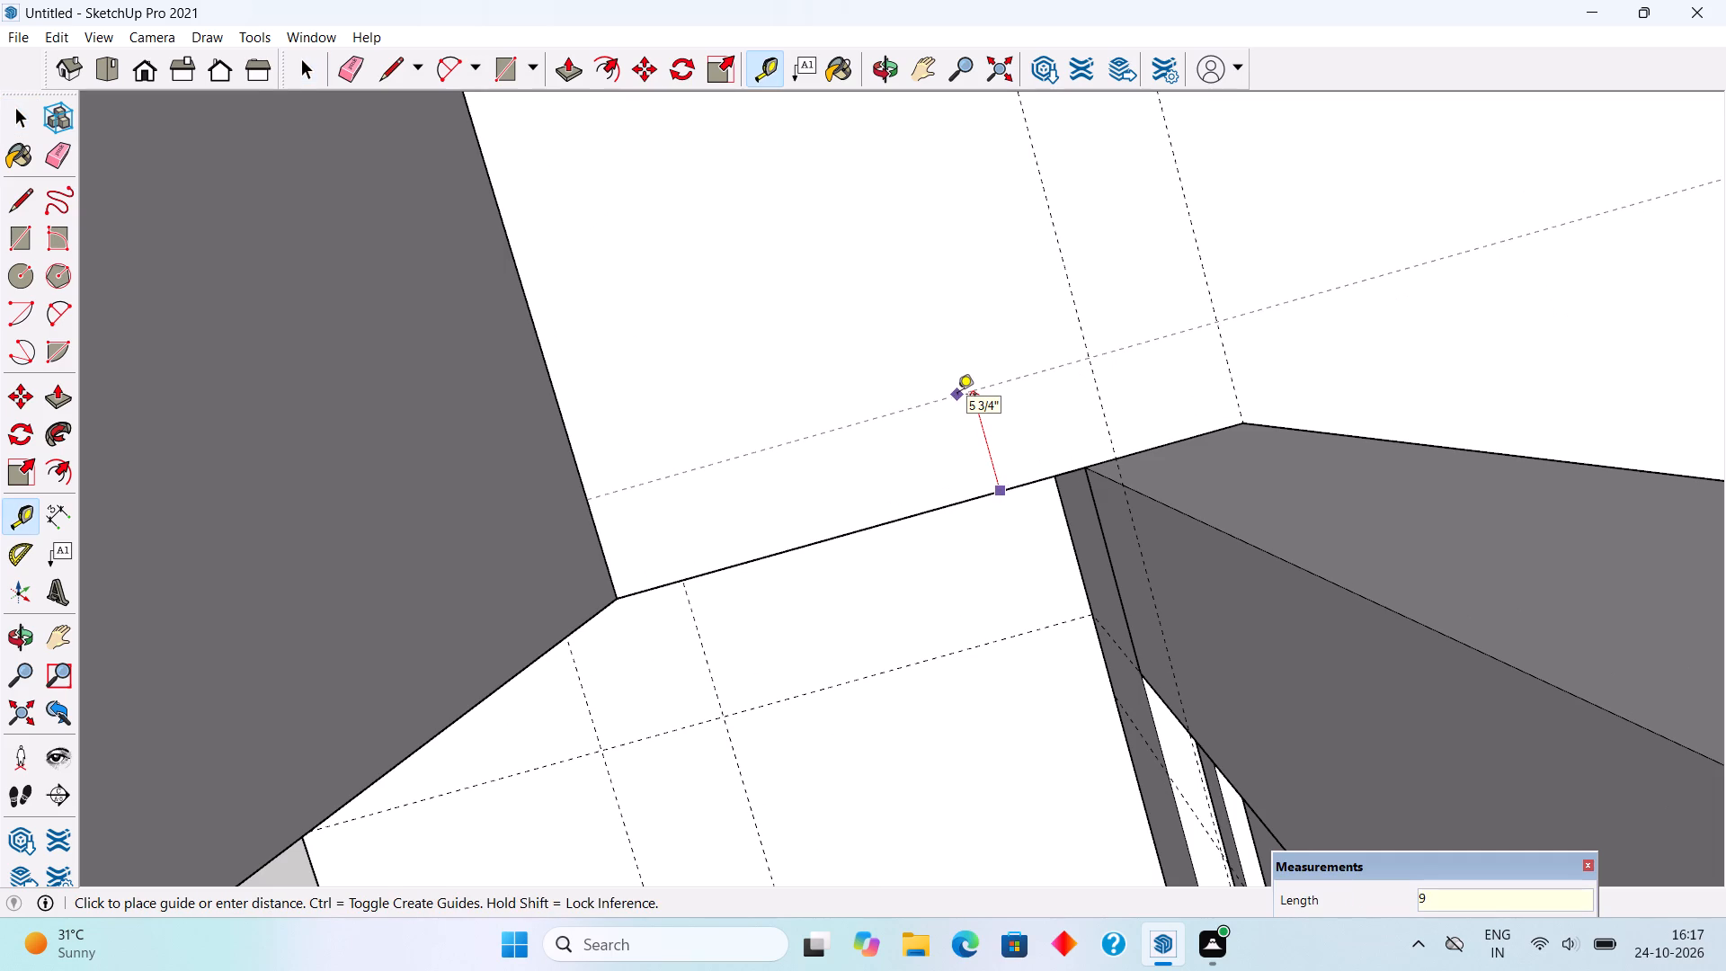
{"action": "key", "text": "shift+quotedbl"}
{"action": "key", "text": "Return"}
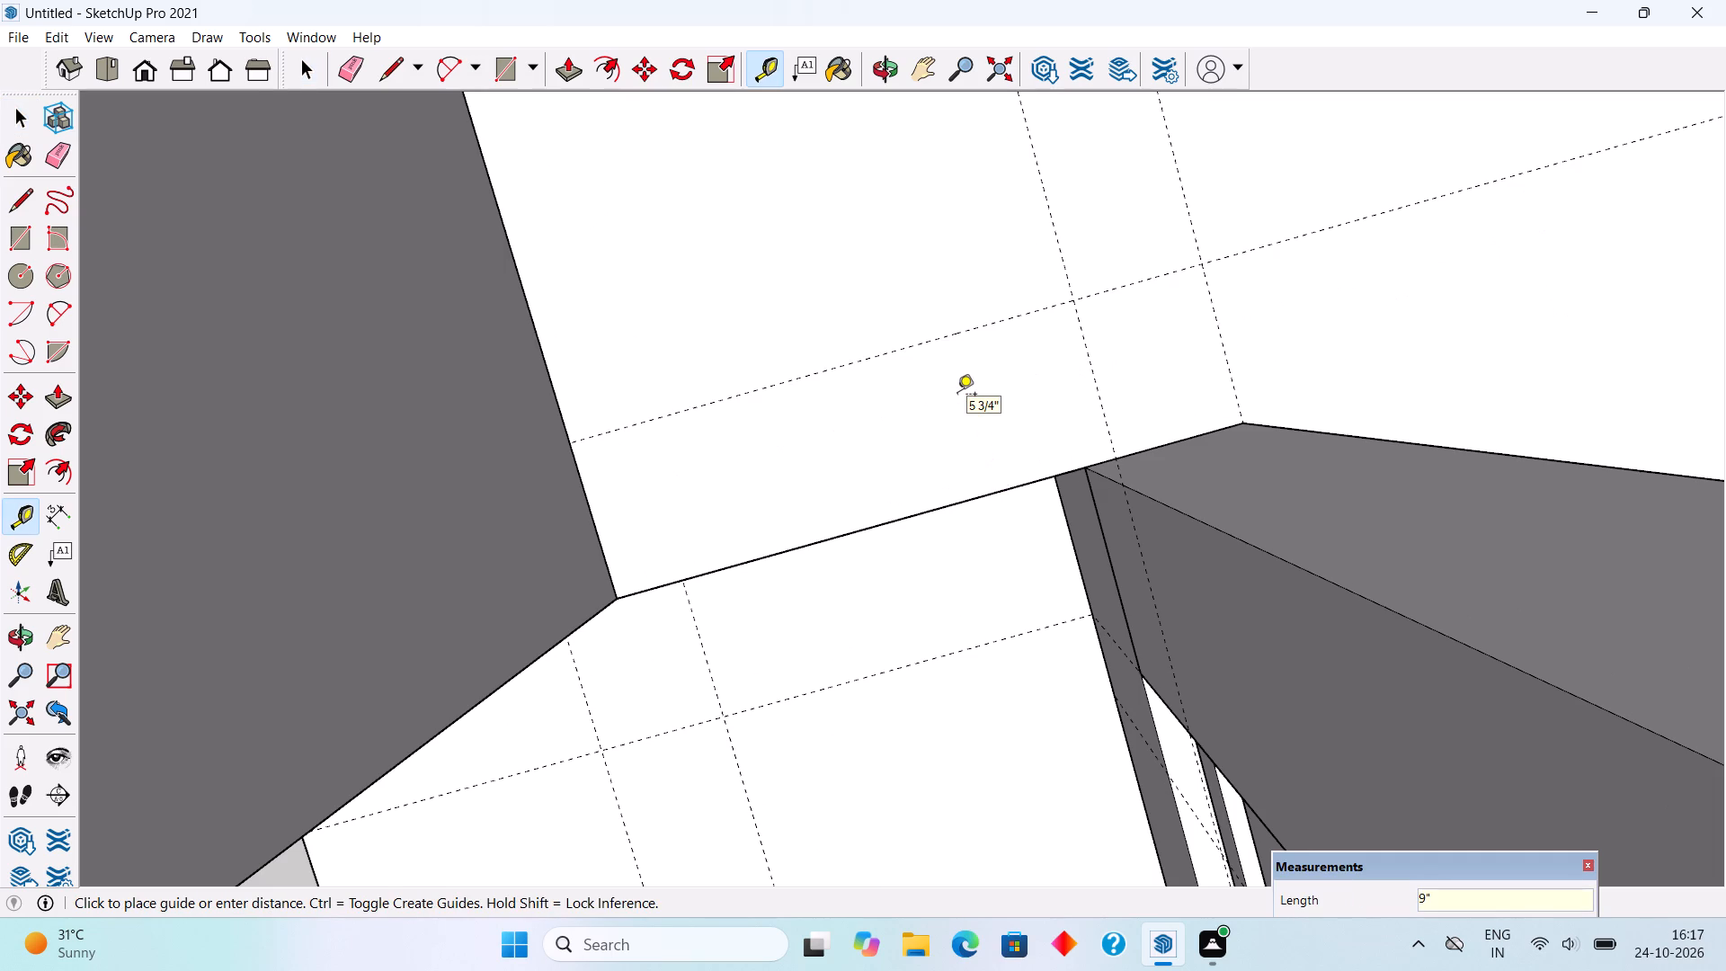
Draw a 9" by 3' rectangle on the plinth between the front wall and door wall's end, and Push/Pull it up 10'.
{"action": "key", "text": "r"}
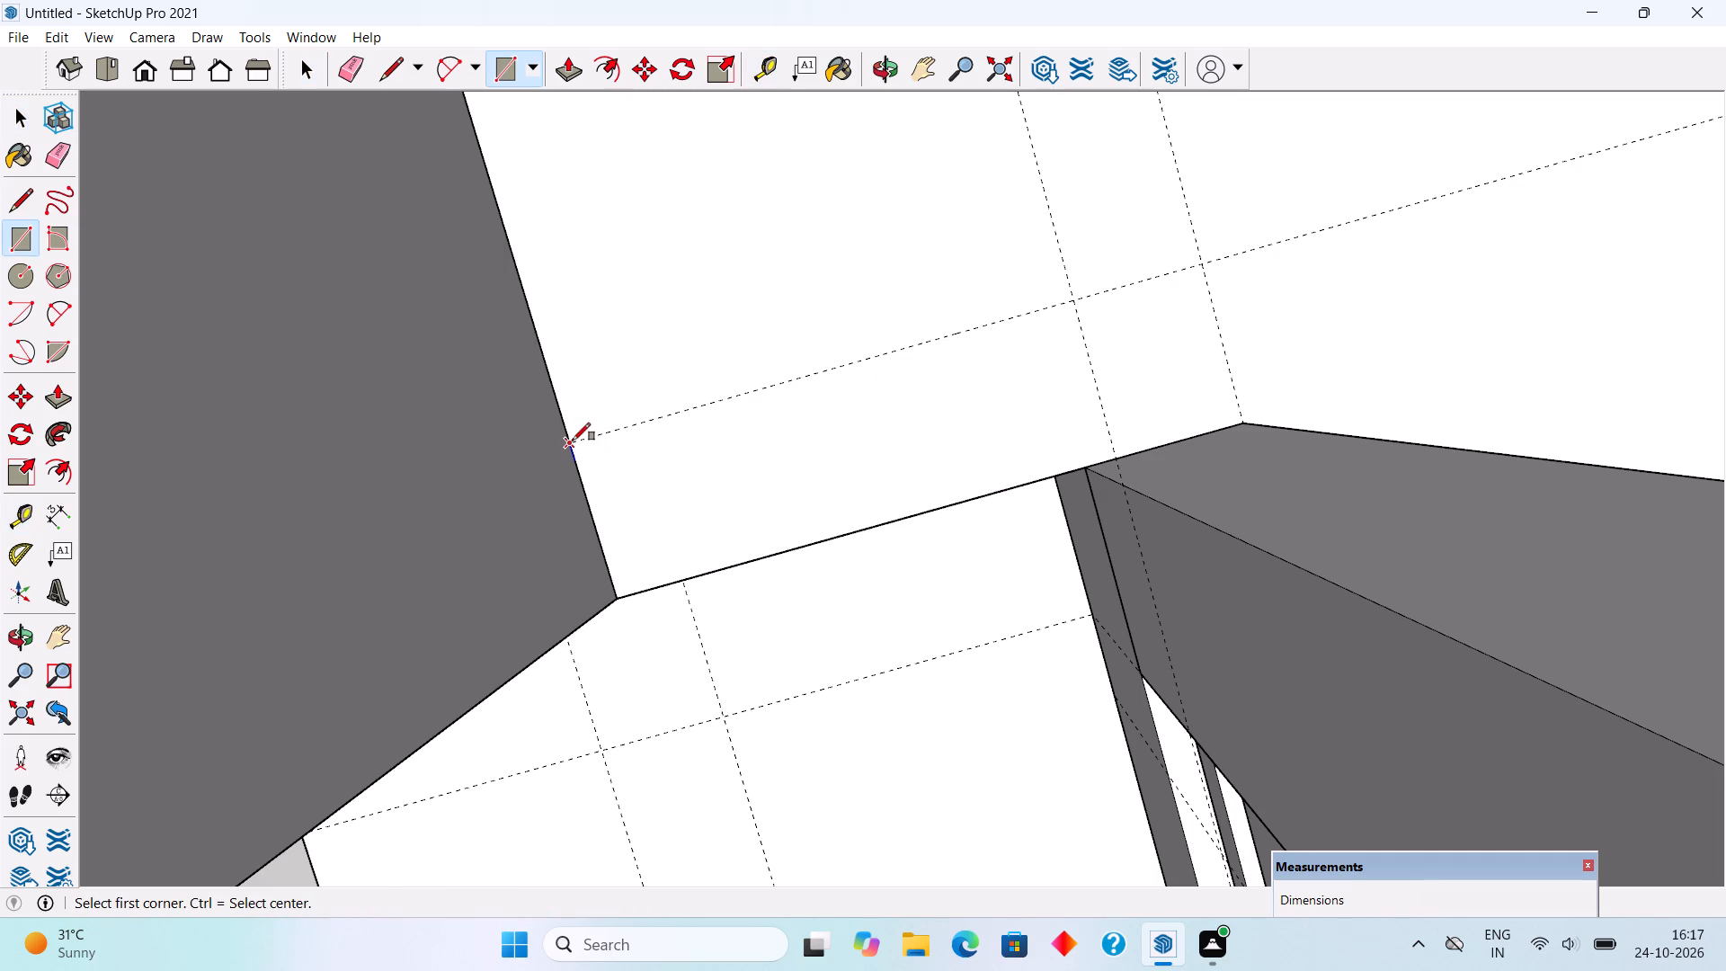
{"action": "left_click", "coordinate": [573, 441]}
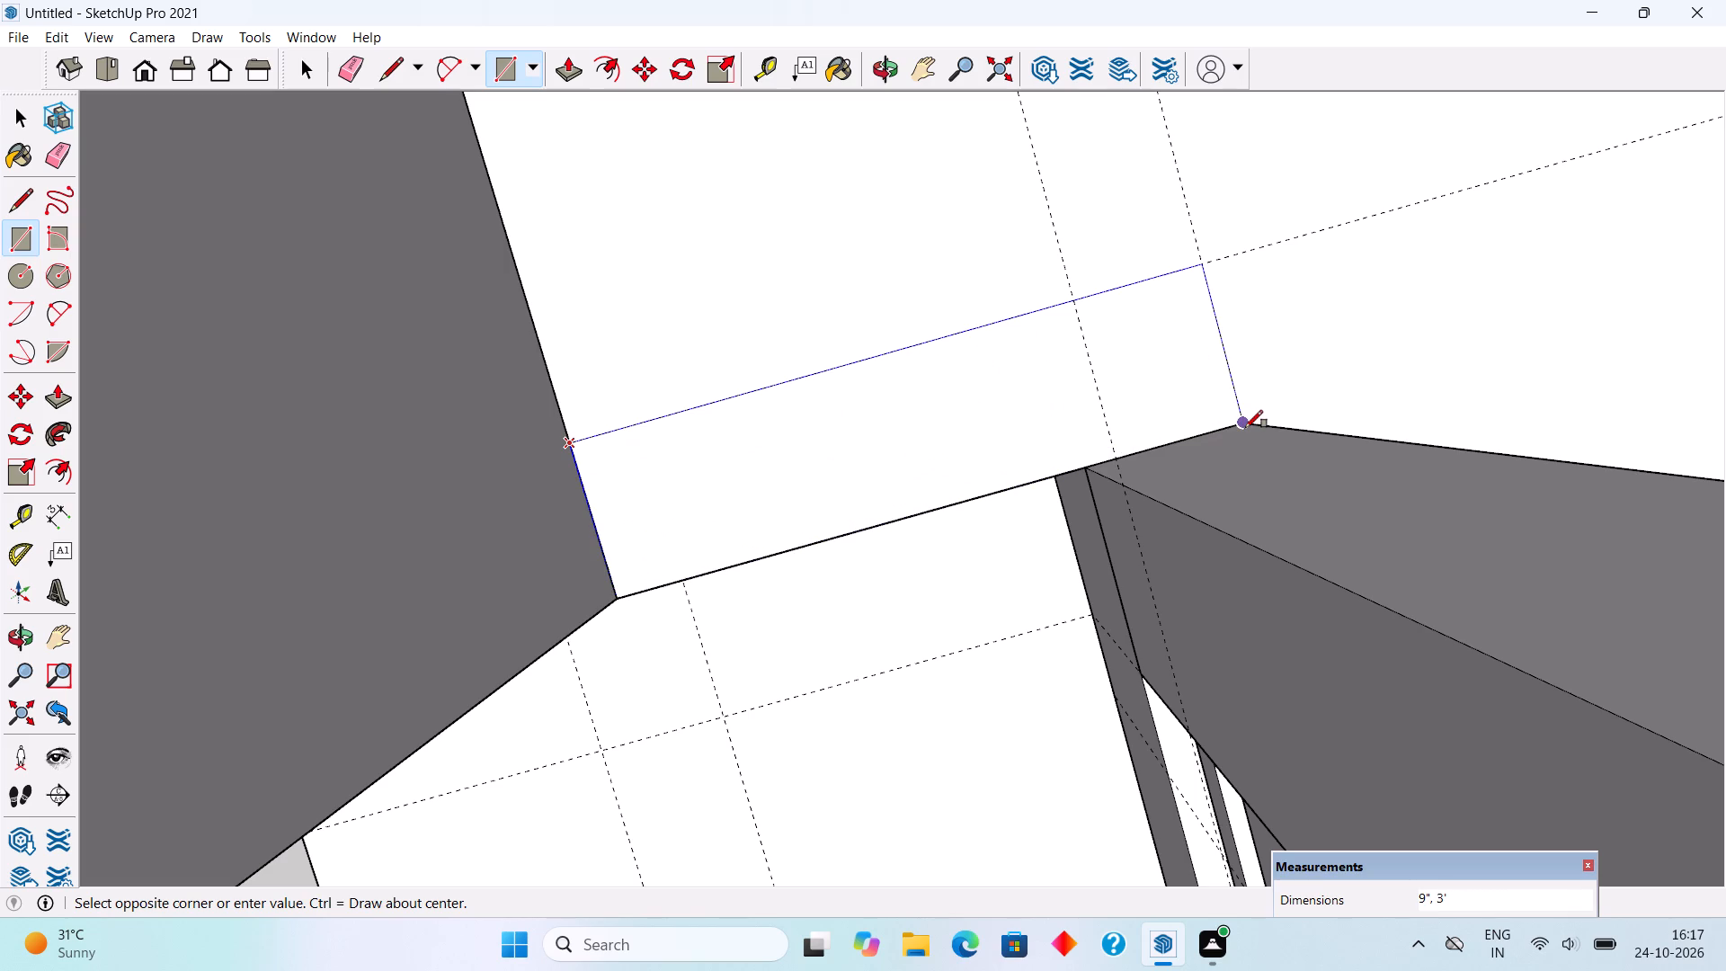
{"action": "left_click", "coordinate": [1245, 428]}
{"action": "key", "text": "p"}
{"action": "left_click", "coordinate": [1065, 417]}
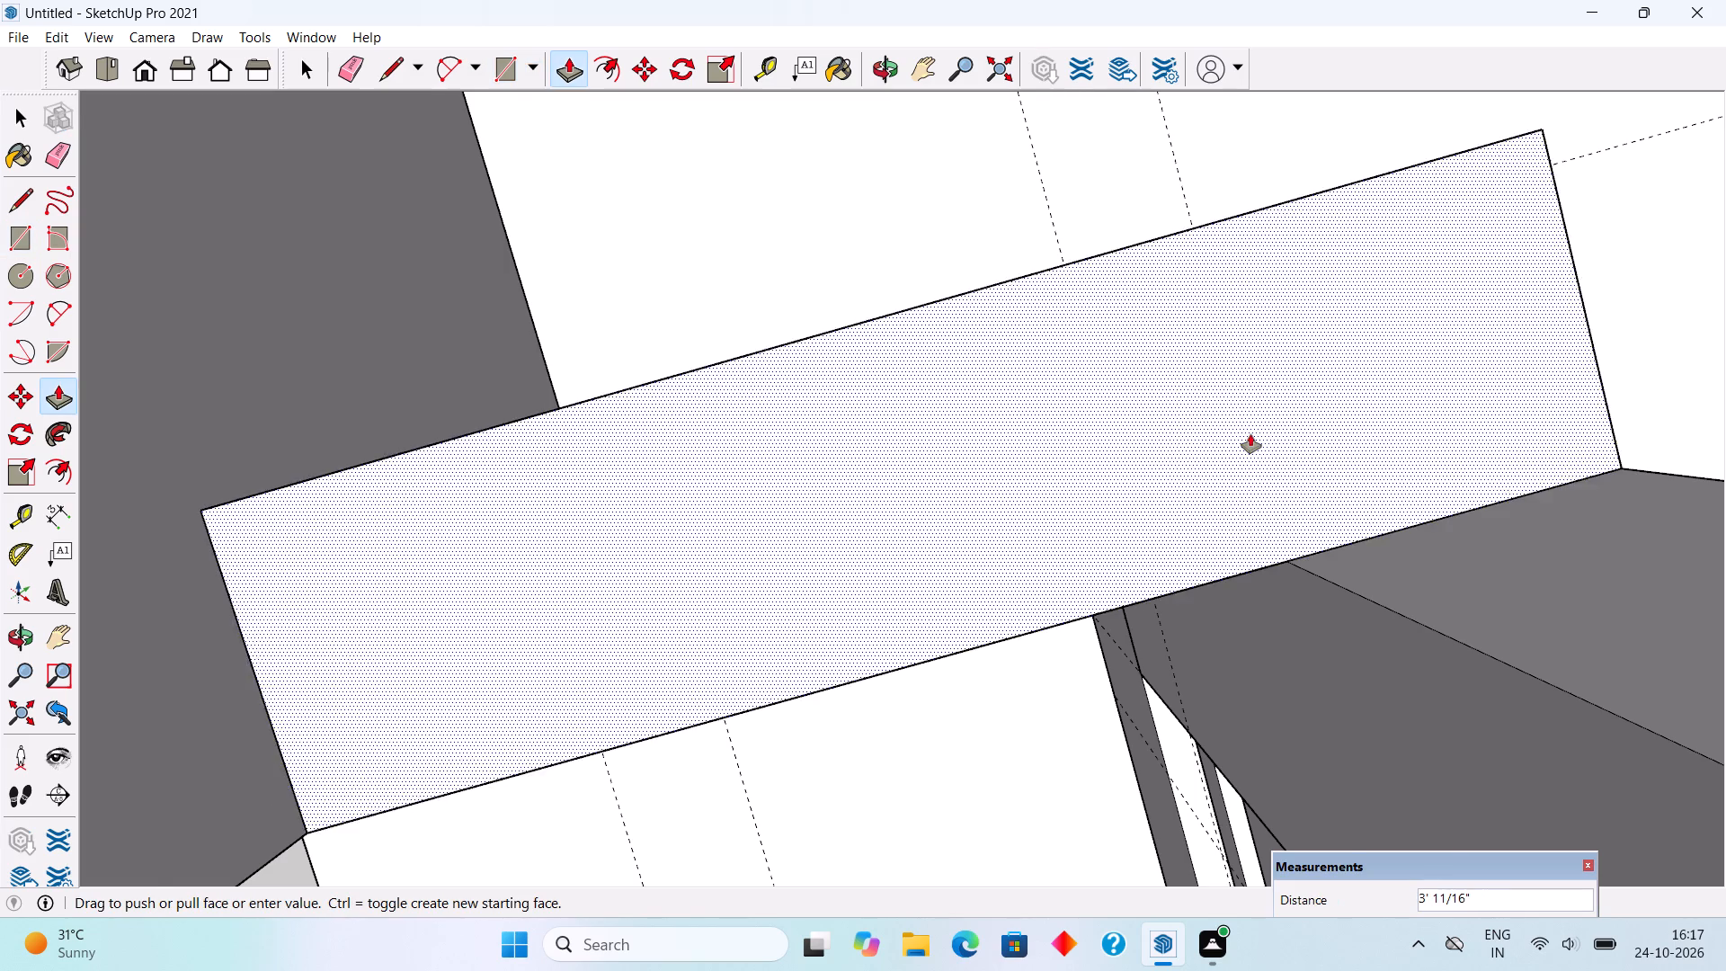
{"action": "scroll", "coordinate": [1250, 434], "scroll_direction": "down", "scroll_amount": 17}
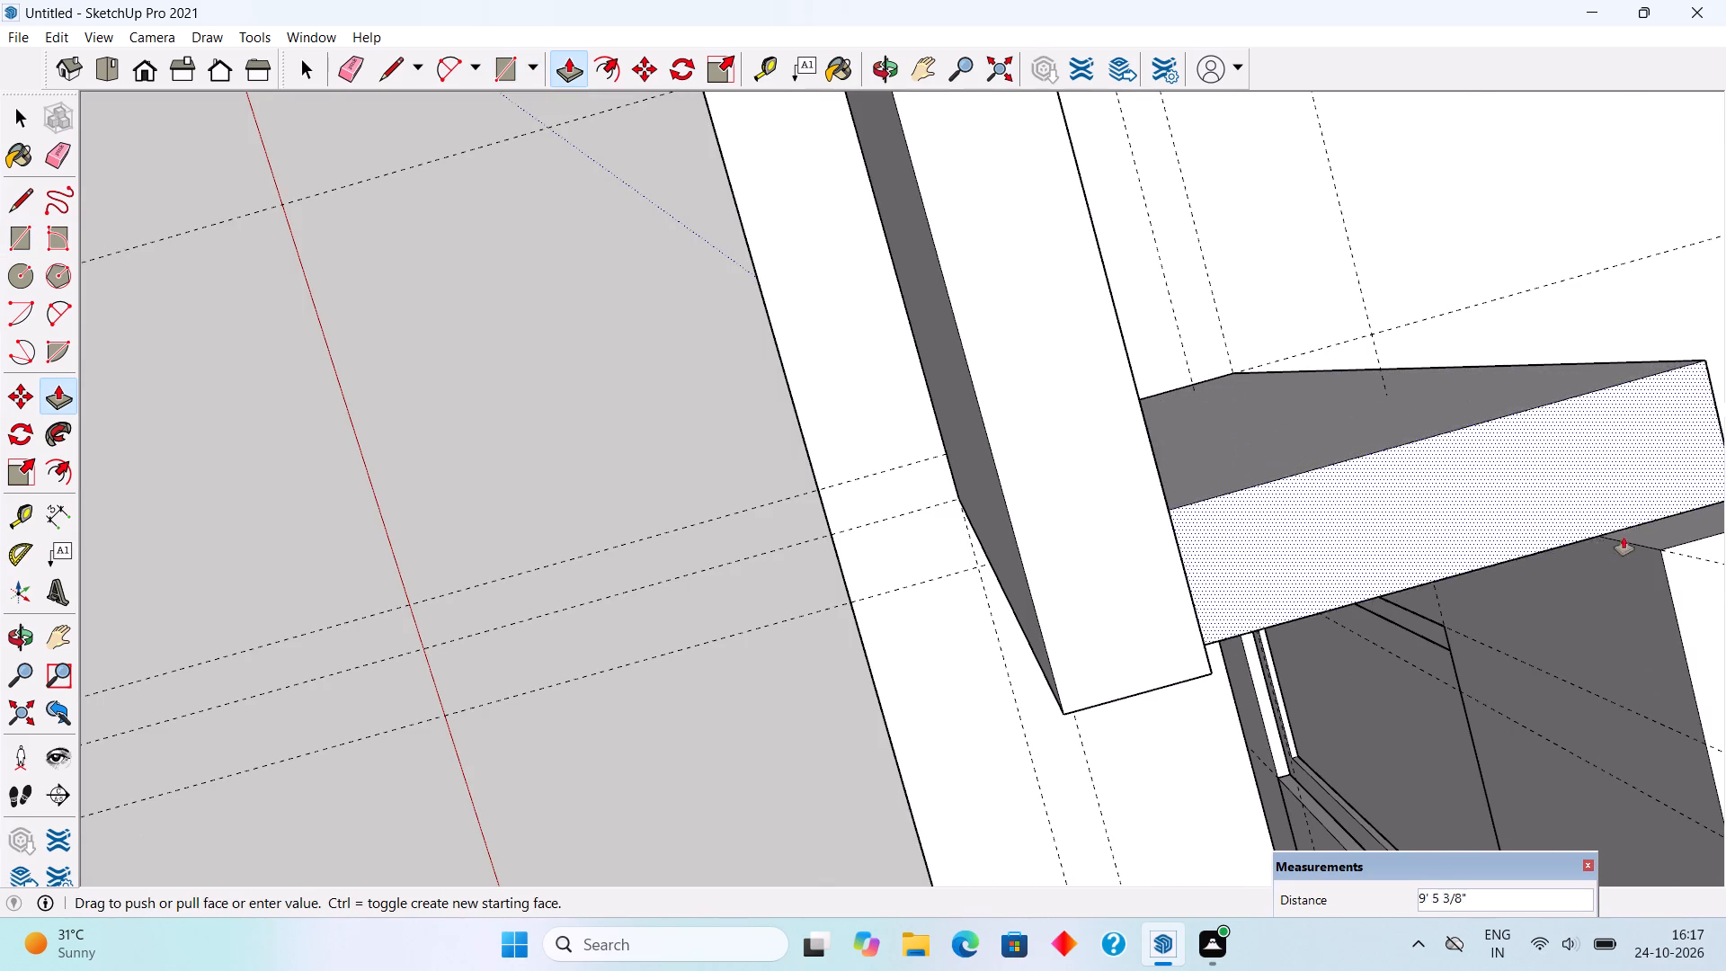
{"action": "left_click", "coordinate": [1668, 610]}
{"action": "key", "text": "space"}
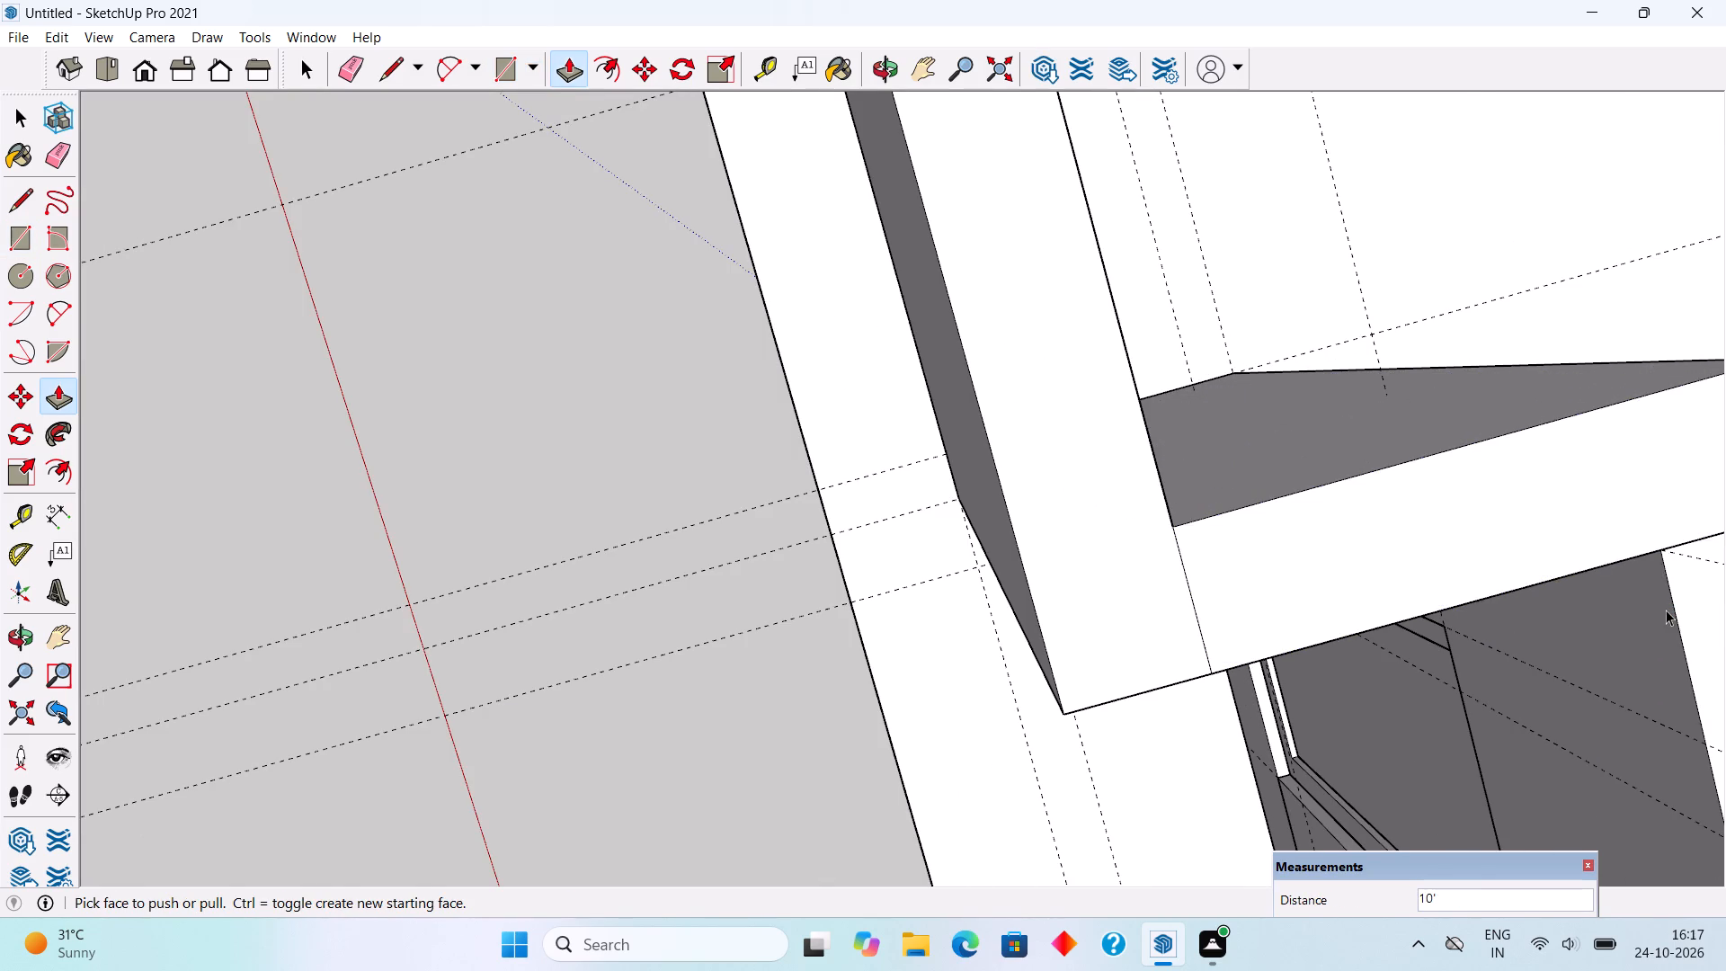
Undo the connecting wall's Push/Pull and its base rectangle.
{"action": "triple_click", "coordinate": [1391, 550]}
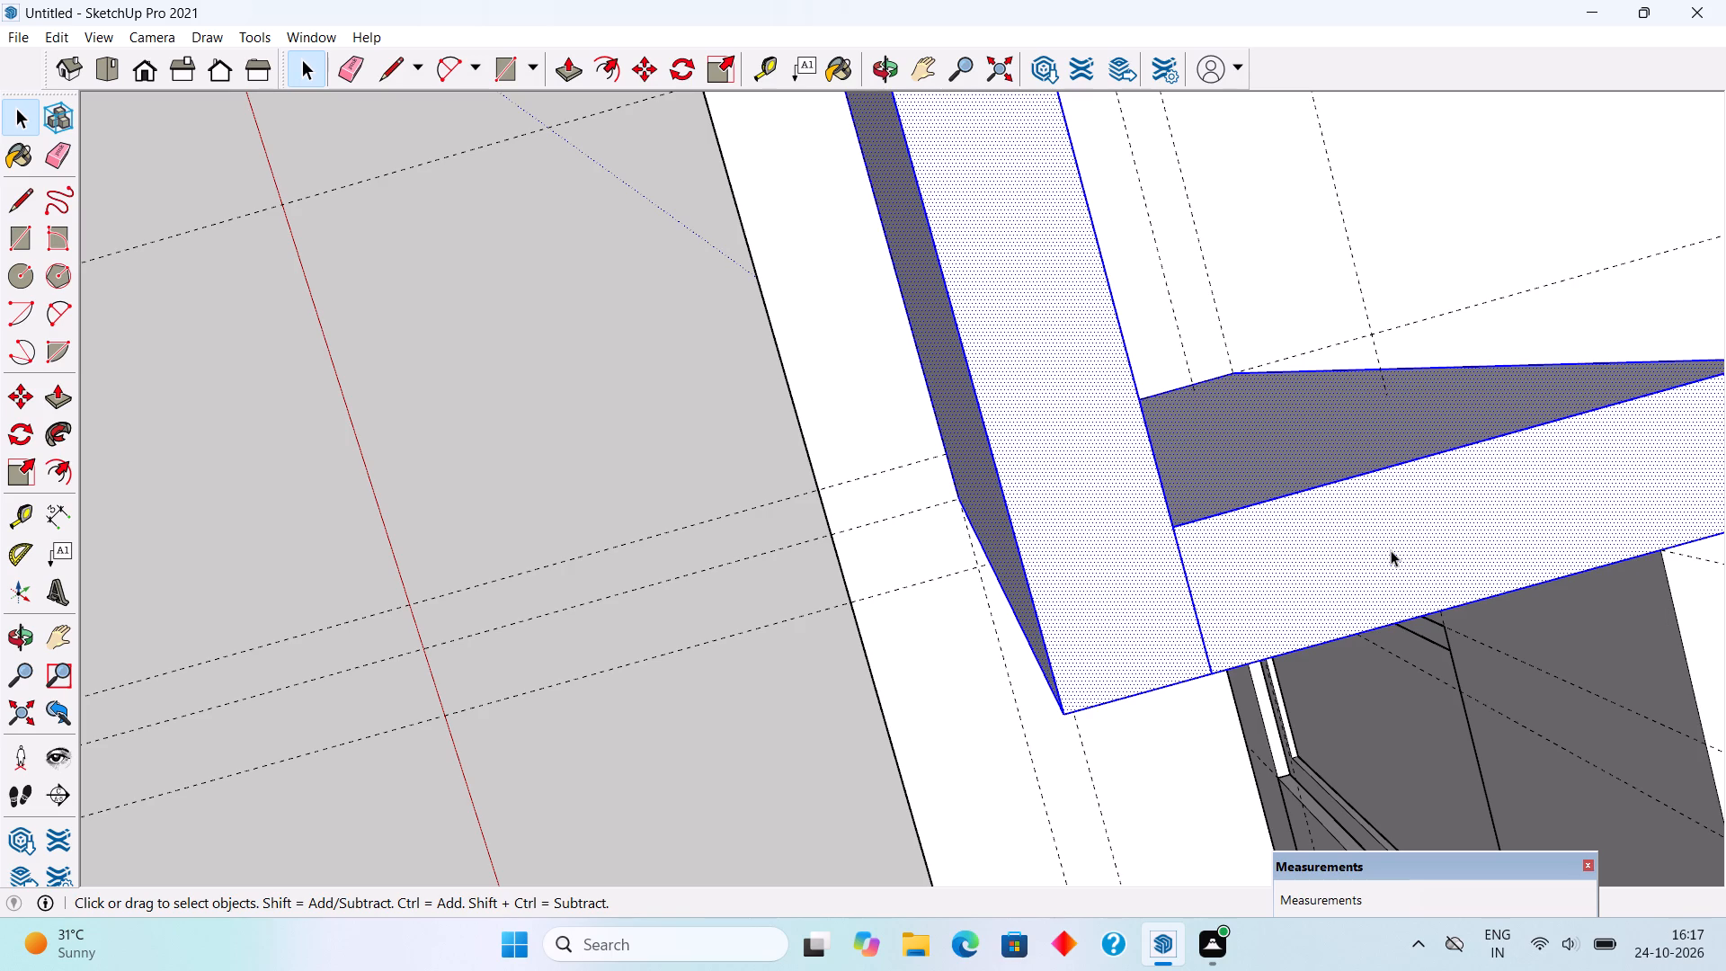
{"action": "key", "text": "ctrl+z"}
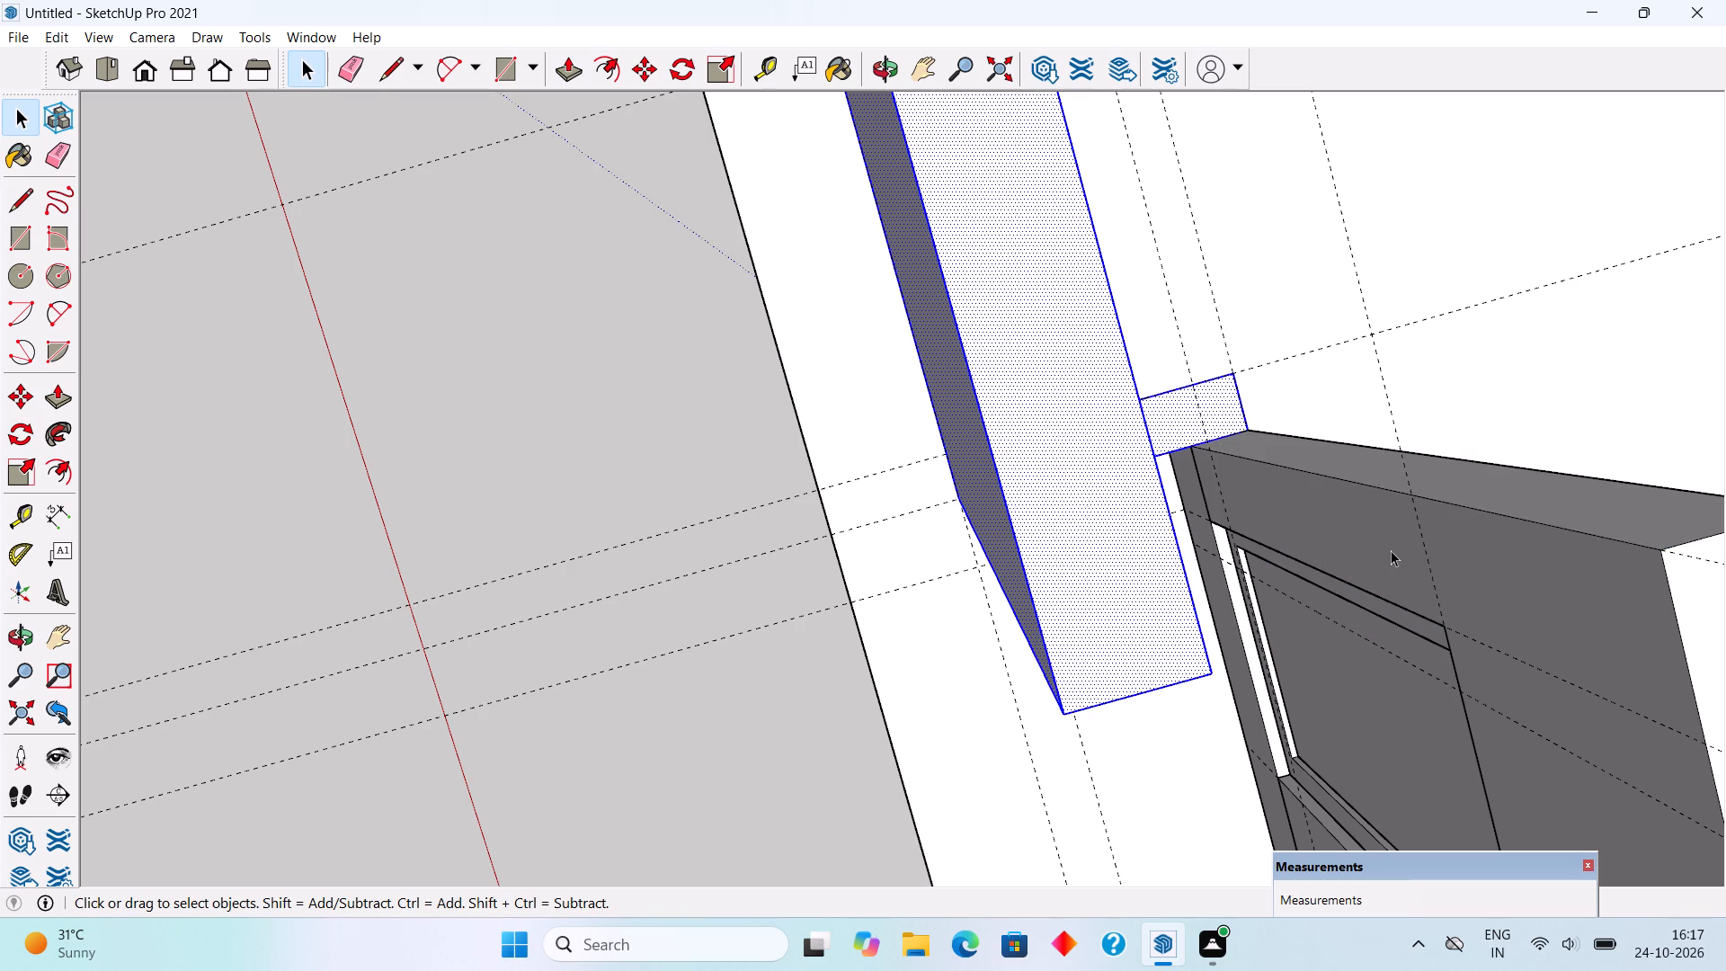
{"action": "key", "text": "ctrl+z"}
Make the selected freestanding front wall a group.
{"action": "right_click", "coordinate": [1030, 540]}
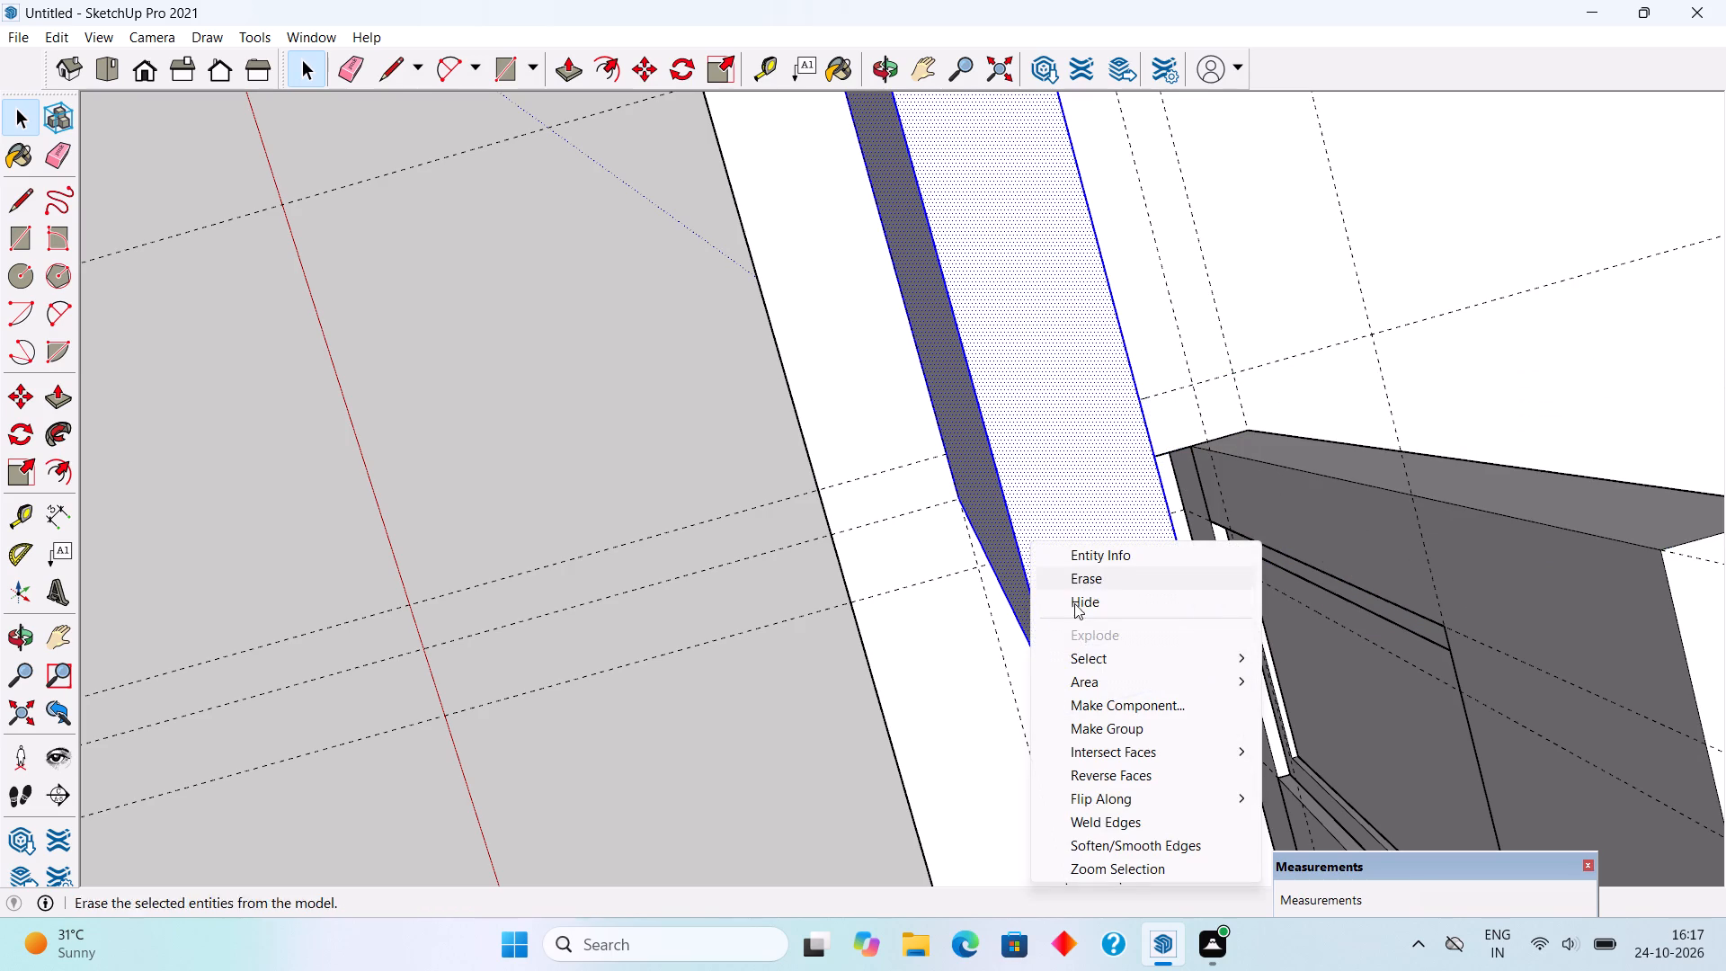
{"action": "left_click", "coordinate": [1116, 727]}
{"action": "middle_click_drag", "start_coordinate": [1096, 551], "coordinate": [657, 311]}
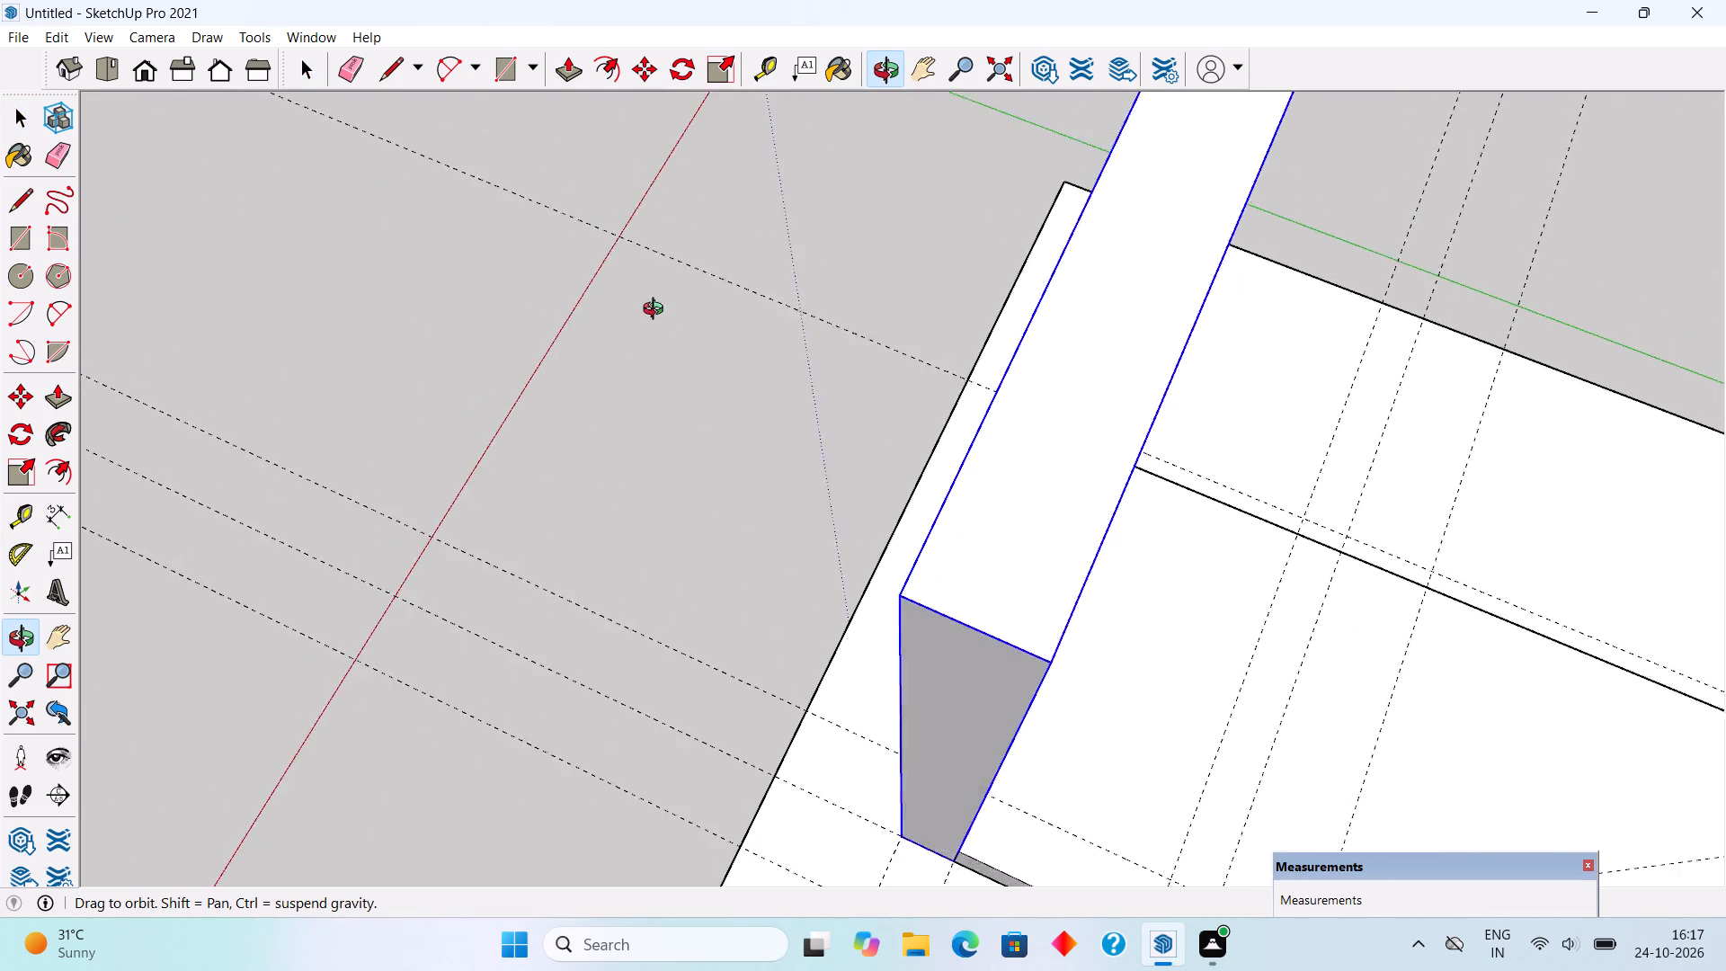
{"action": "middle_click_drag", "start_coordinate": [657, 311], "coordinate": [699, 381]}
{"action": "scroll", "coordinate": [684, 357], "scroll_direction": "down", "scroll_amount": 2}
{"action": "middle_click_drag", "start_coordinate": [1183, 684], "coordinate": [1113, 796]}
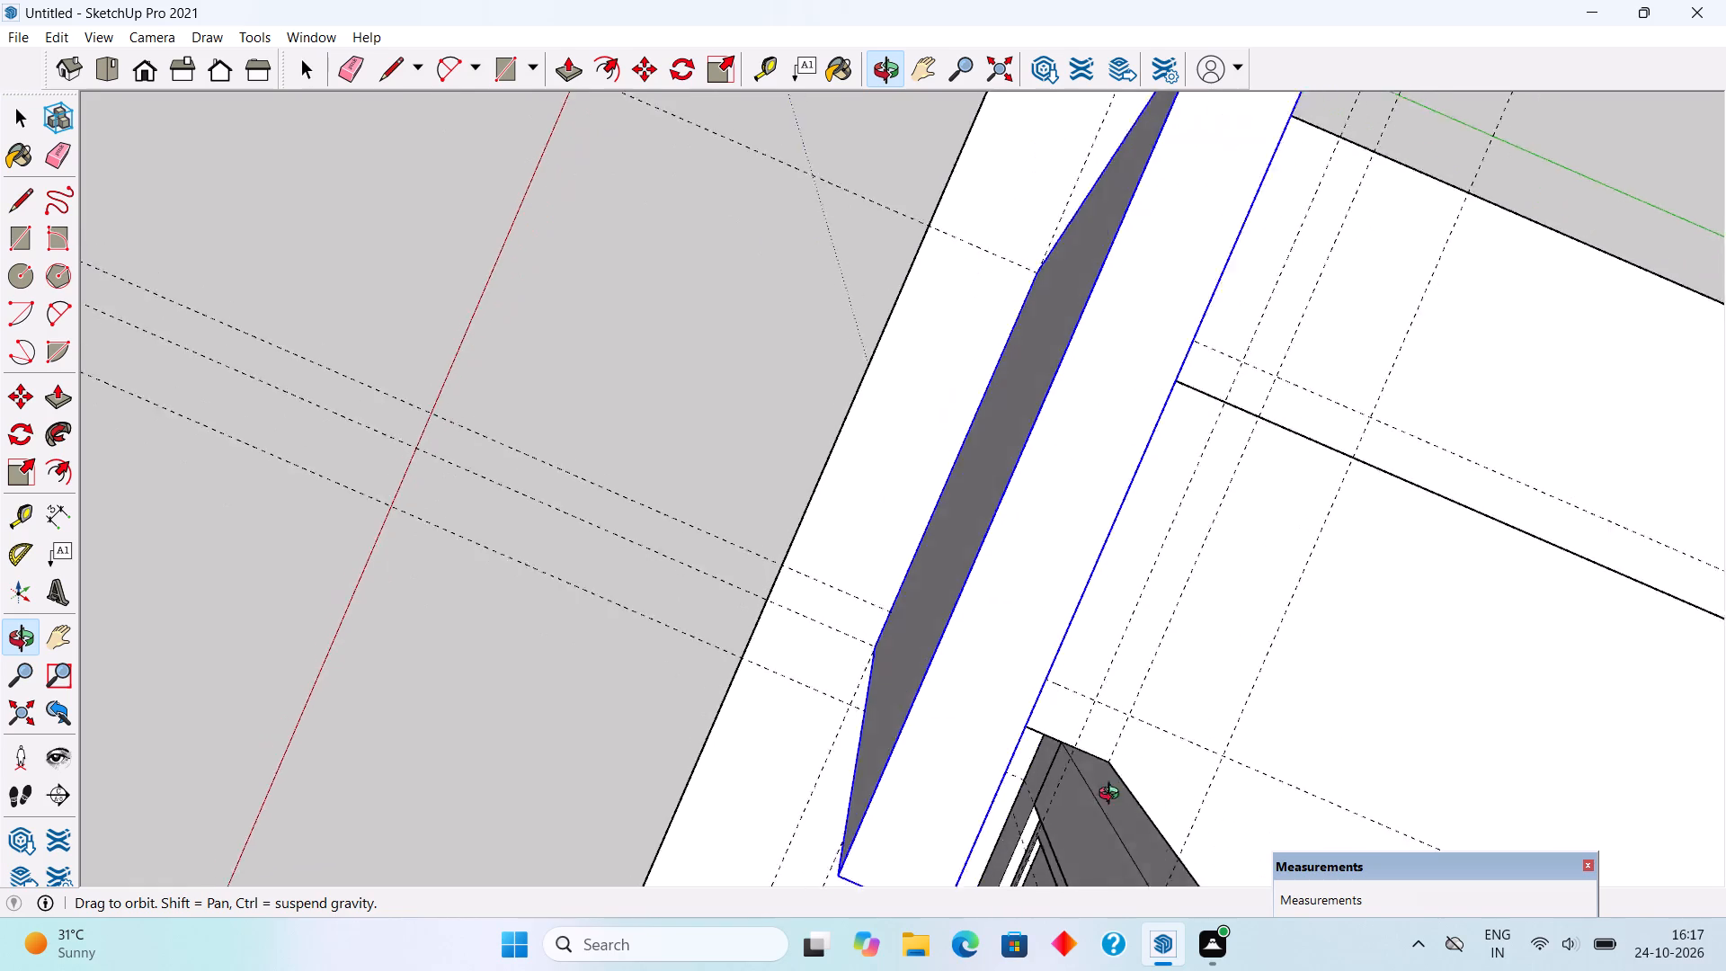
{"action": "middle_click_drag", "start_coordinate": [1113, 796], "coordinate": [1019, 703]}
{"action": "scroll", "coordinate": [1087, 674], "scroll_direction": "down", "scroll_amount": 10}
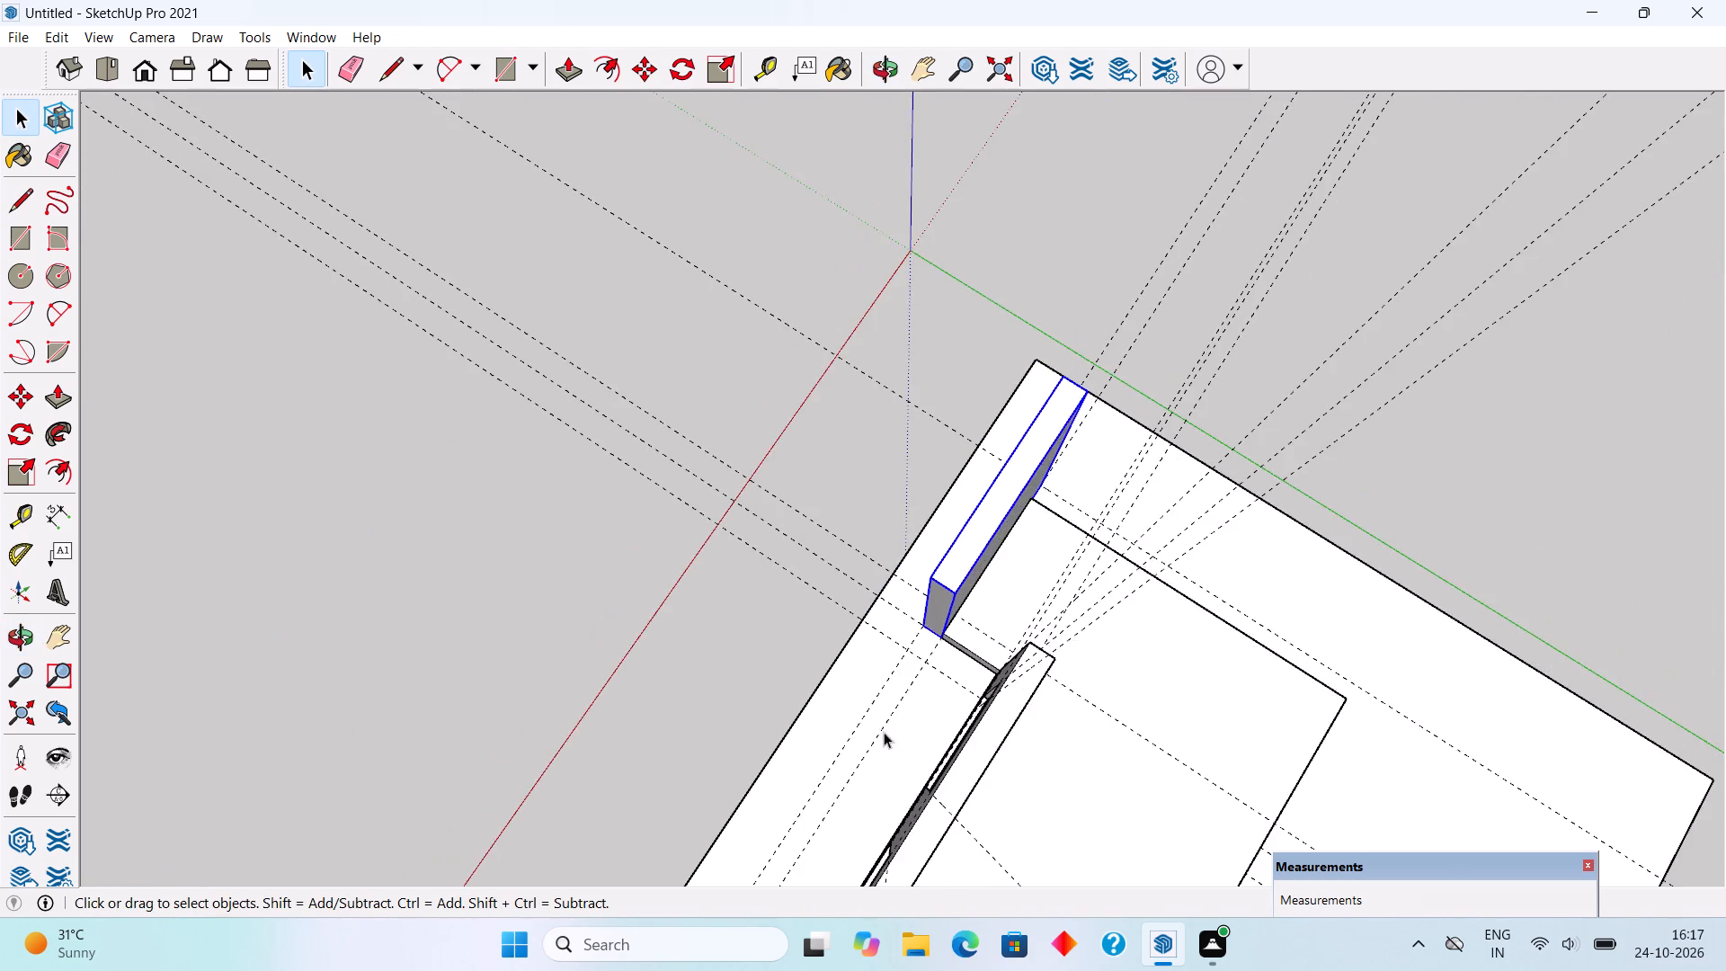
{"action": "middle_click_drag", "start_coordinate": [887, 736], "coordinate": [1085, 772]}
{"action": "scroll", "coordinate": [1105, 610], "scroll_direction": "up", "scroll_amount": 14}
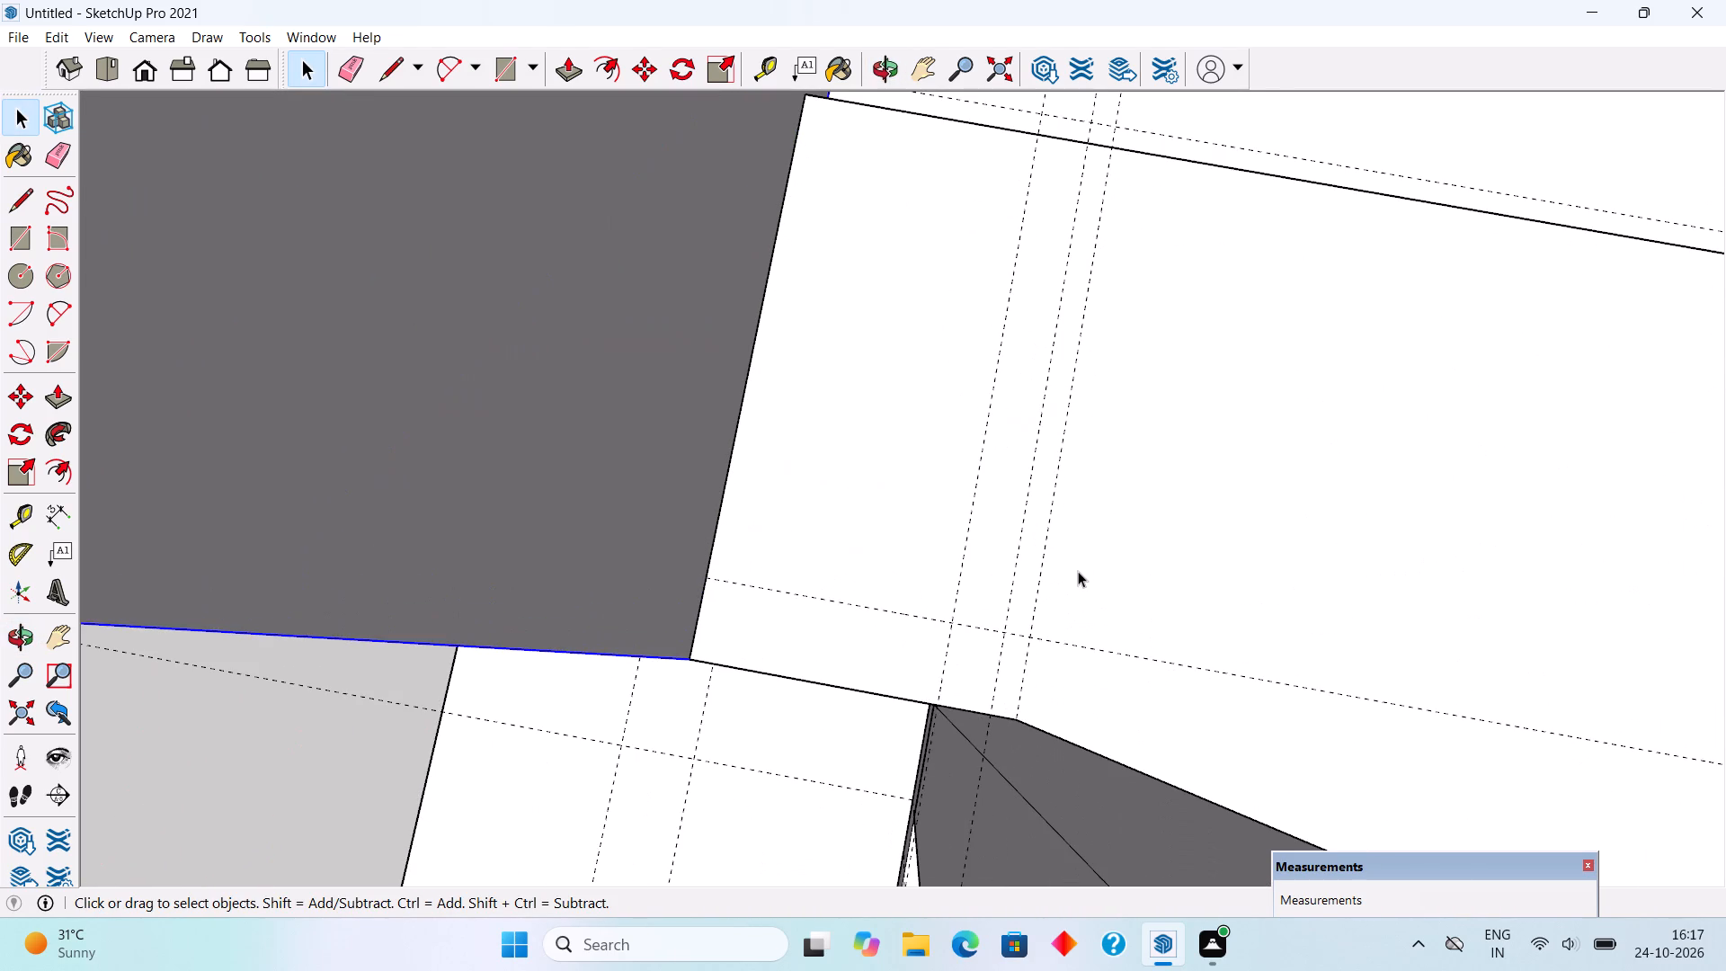
Draw a 9" by 3' rectangle on the plinth between the front wall and the door wall's end, and Push/Pull it up 10'.
{"action": "scroll", "coordinate": [957, 779], "scroll_direction": "up", "scroll_amount": 5}
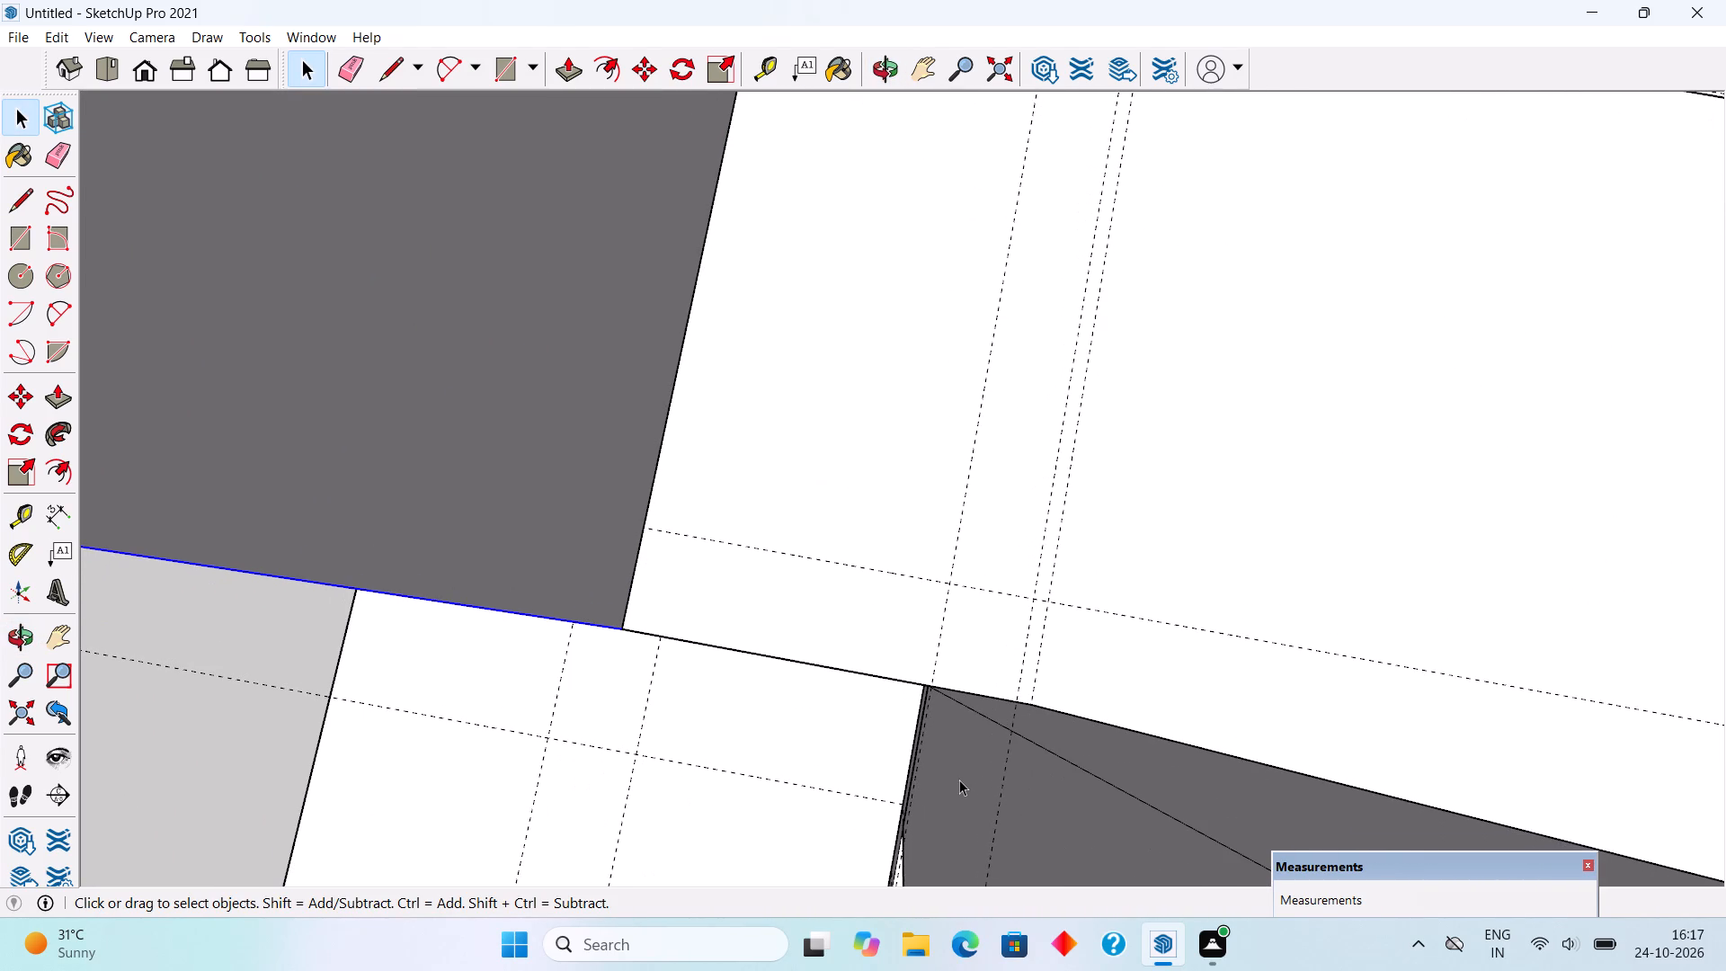
{"action": "key", "text": "r"}
{"action": "left_click", "coordinate": [648, 530]}
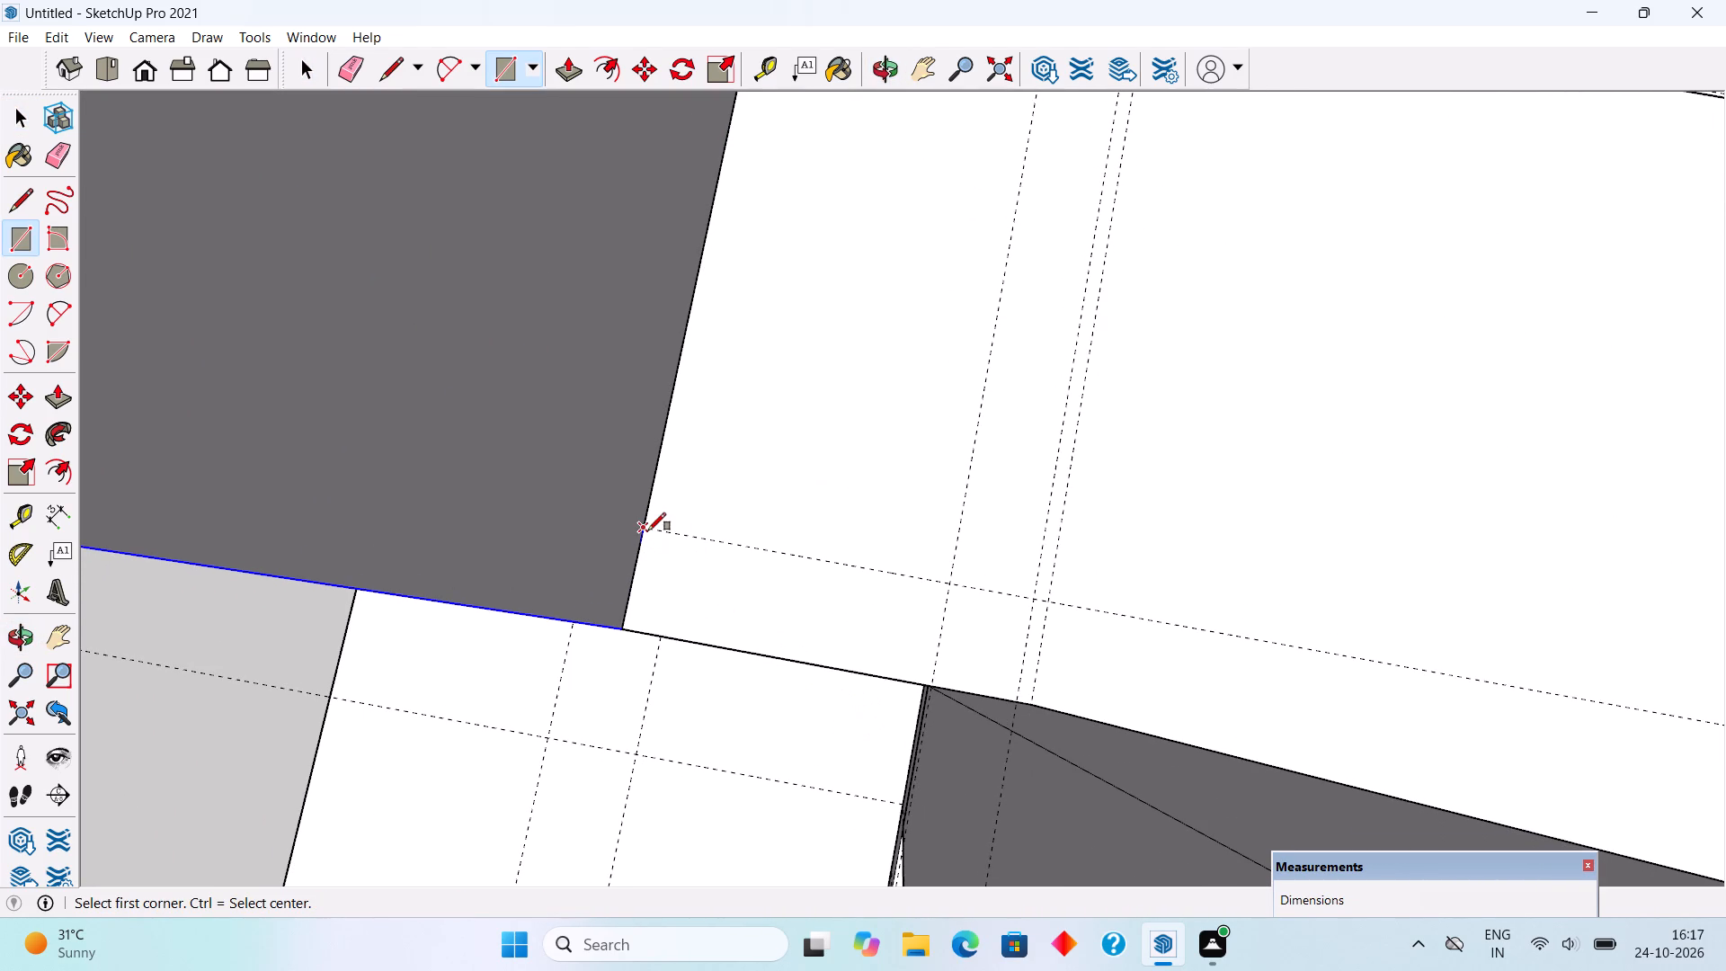
{"action": "left_click", "coordinate": [1041, 707]}
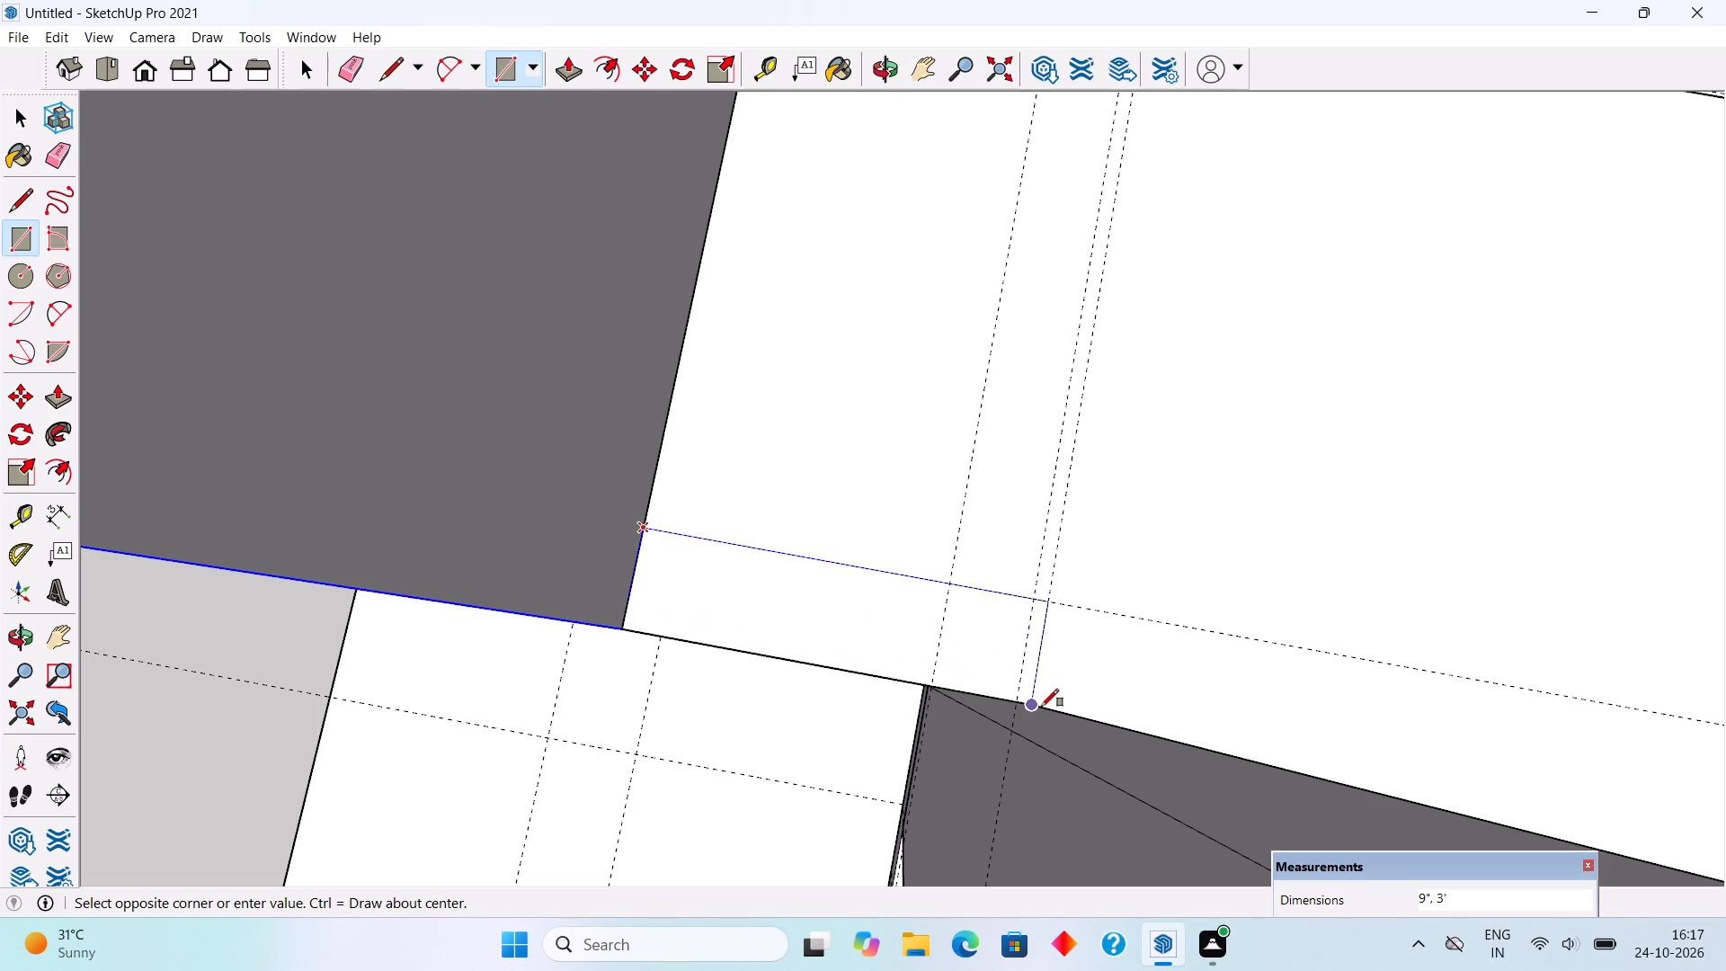
{"action": "key", "text": "p"}
{"action": "left_click", "coordinate": [964, 682]}
{"action": "scroll", "coordinate": [957, 679], "scroll_direction": "down", "scroll_amount": 12}
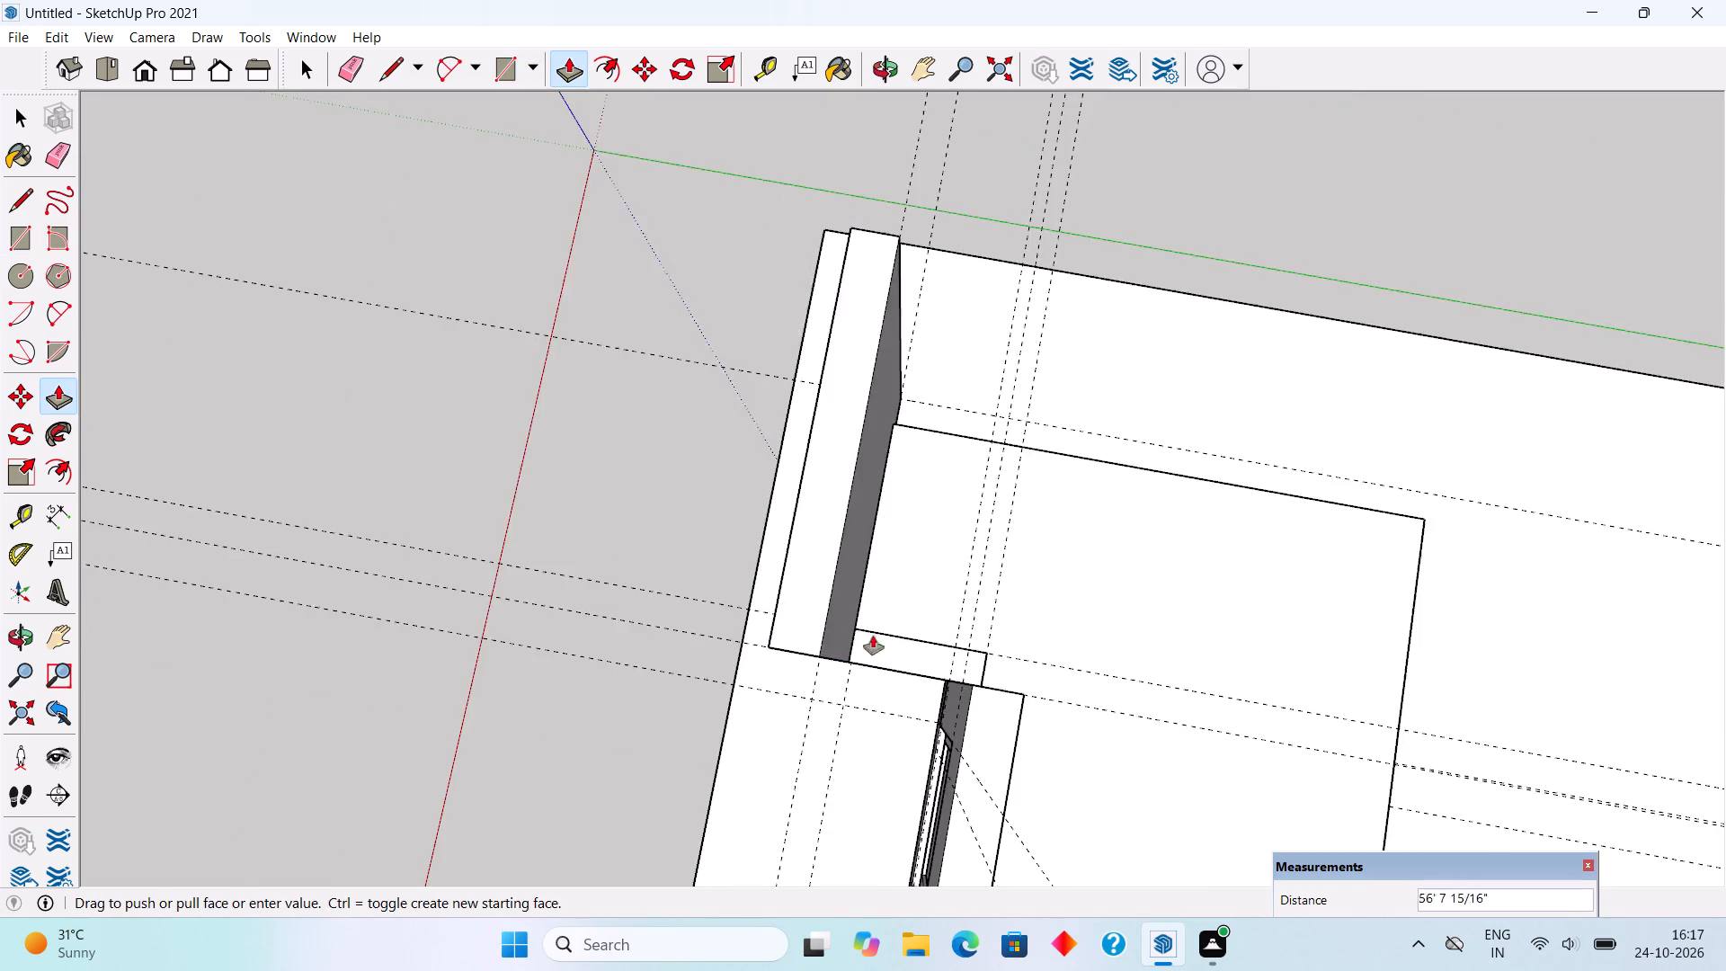
{"action": "scroll", "coordinate": [930, 788], "scroll_direction": "down", "scroll_amount": 4}
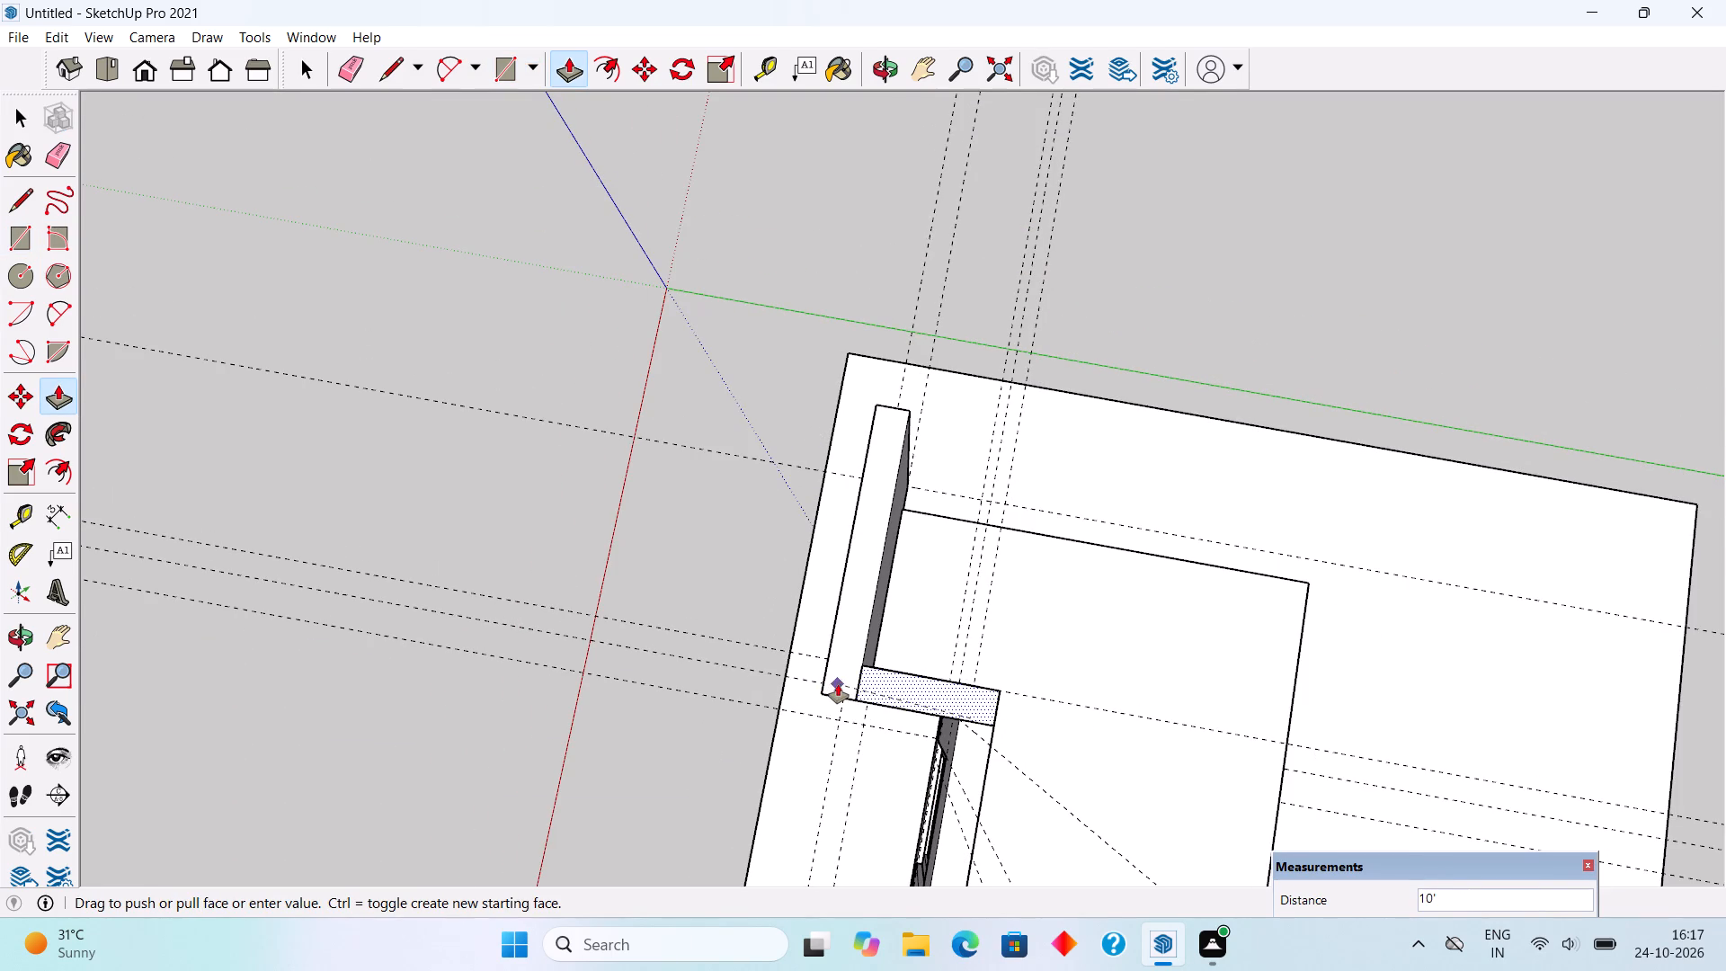
{"action": "left_click", "coordinate": [838, 684]}
{"action": "key", "text": "space"}
Make the new connecting wall between the front wall and the door wall a group.
{"action": "middle_click_drag", "start_coordinate": [1015, 810], "coordinate": [1001, 612]}
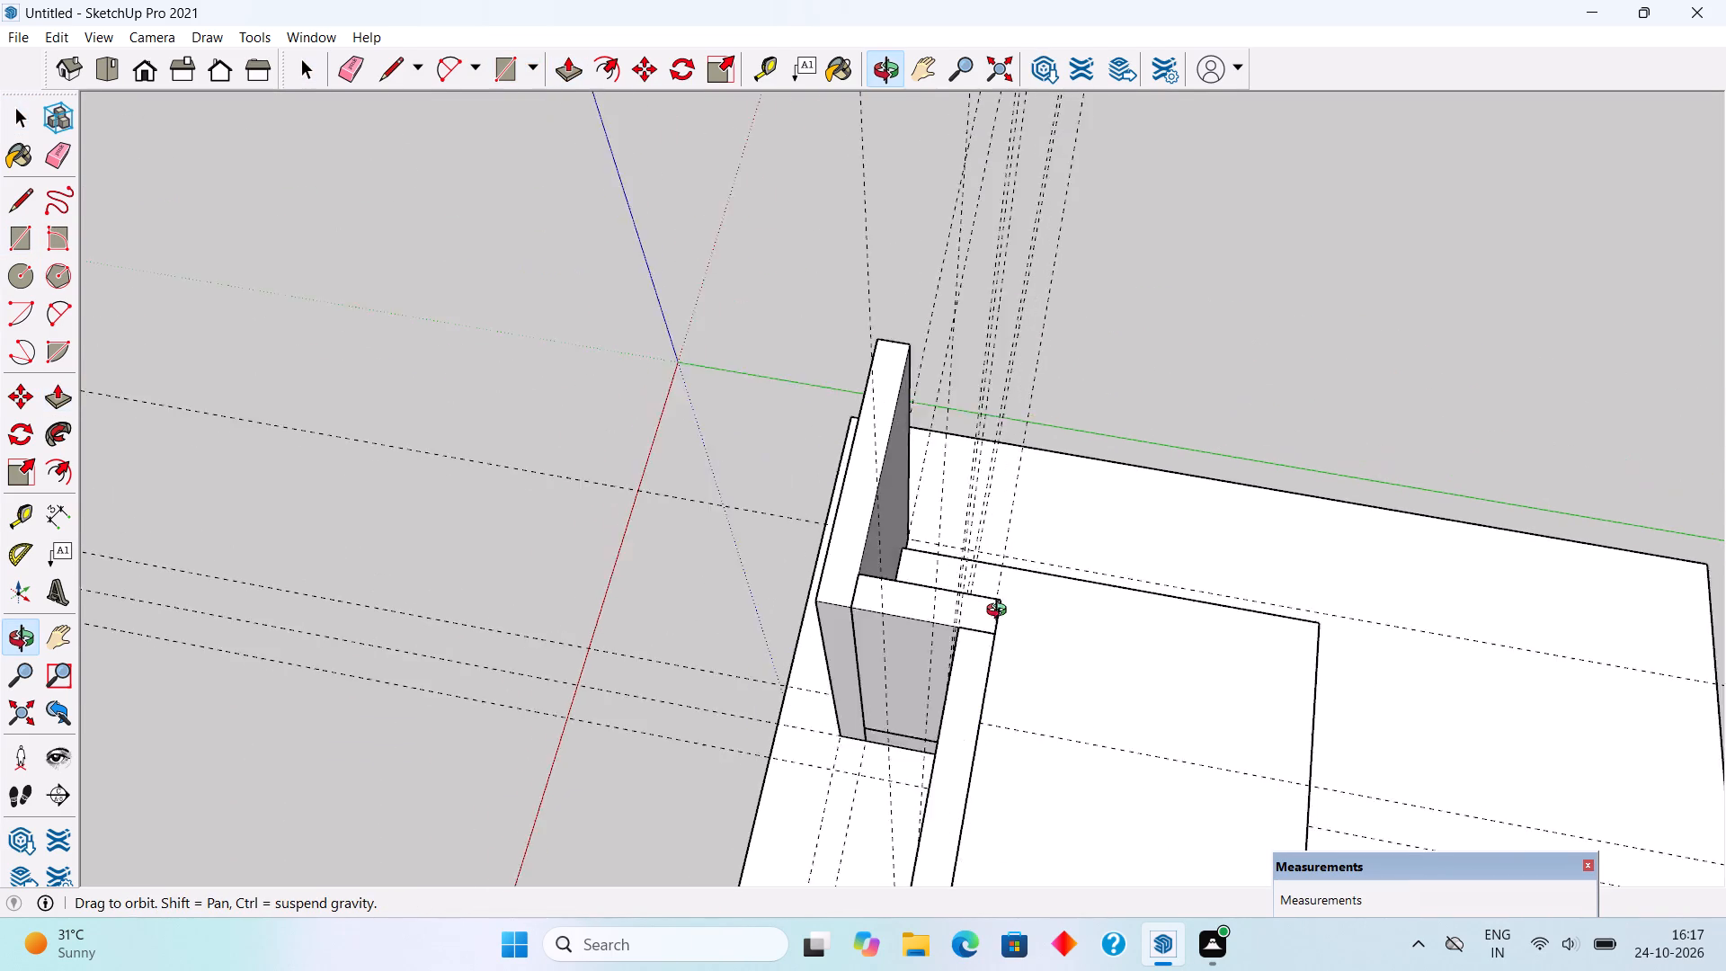
{"action": "middle_click_drag", "start_coordinate": [1001, 612], "coordinate": [1250, 489]}
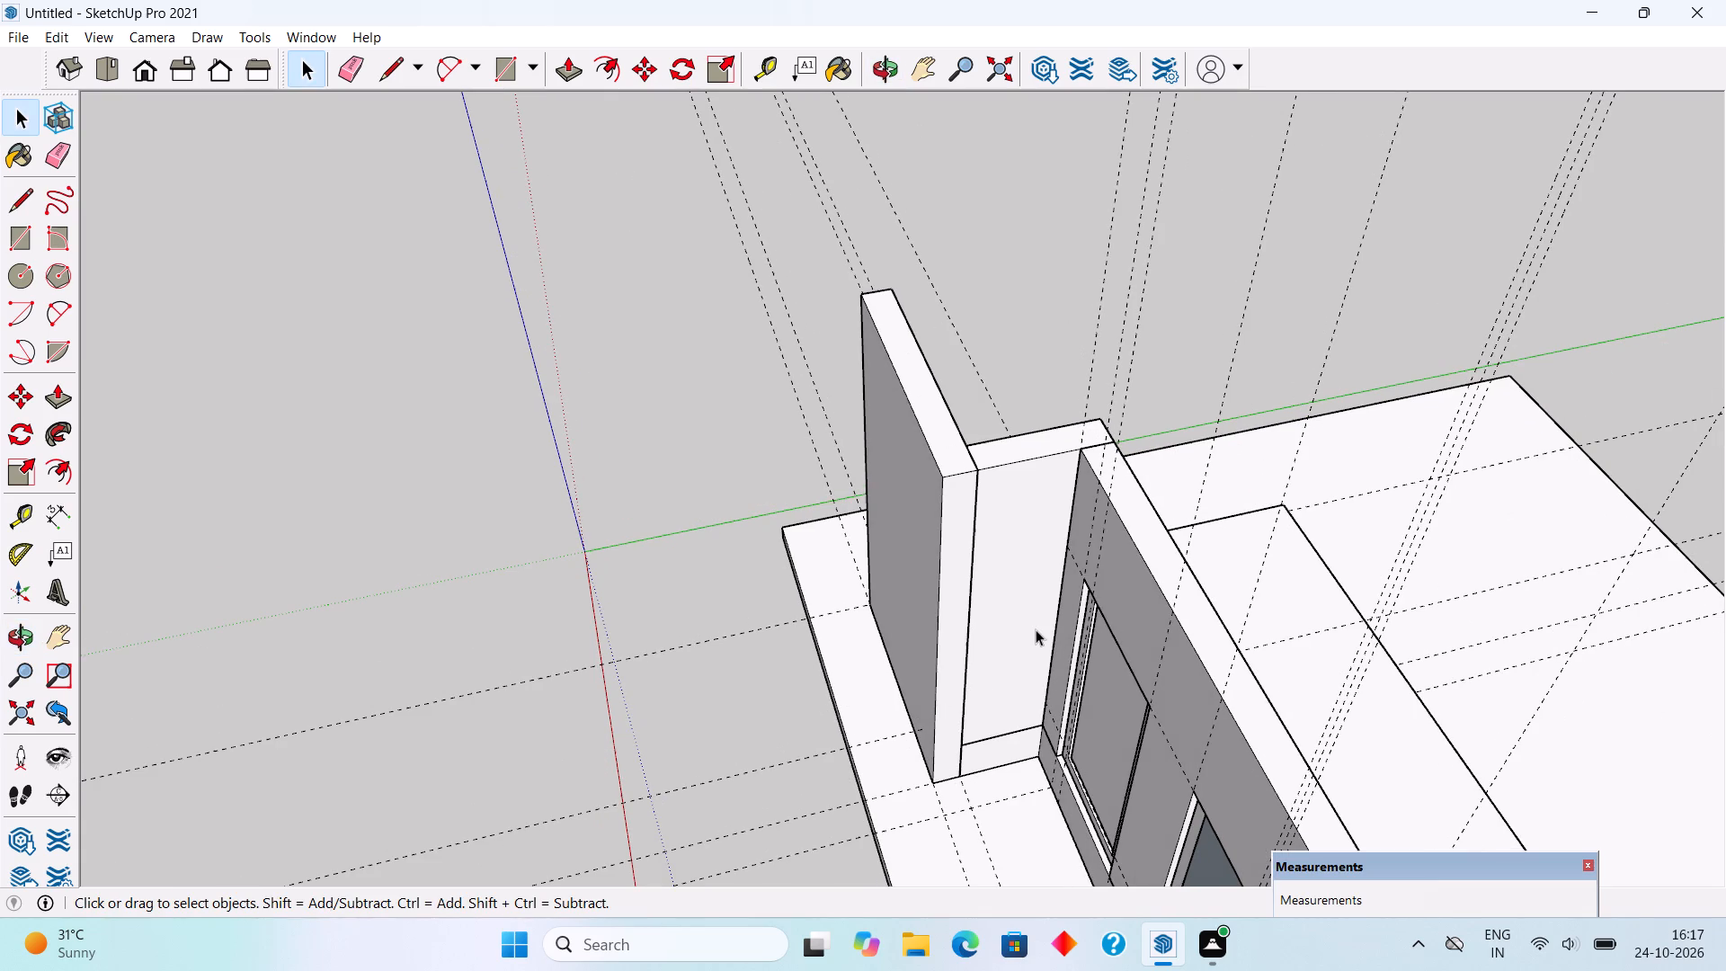
{"action": "triple_click", "coordinate": [1036, 629]}
{"action": "right_click", "coordinate": [1036, 629]}
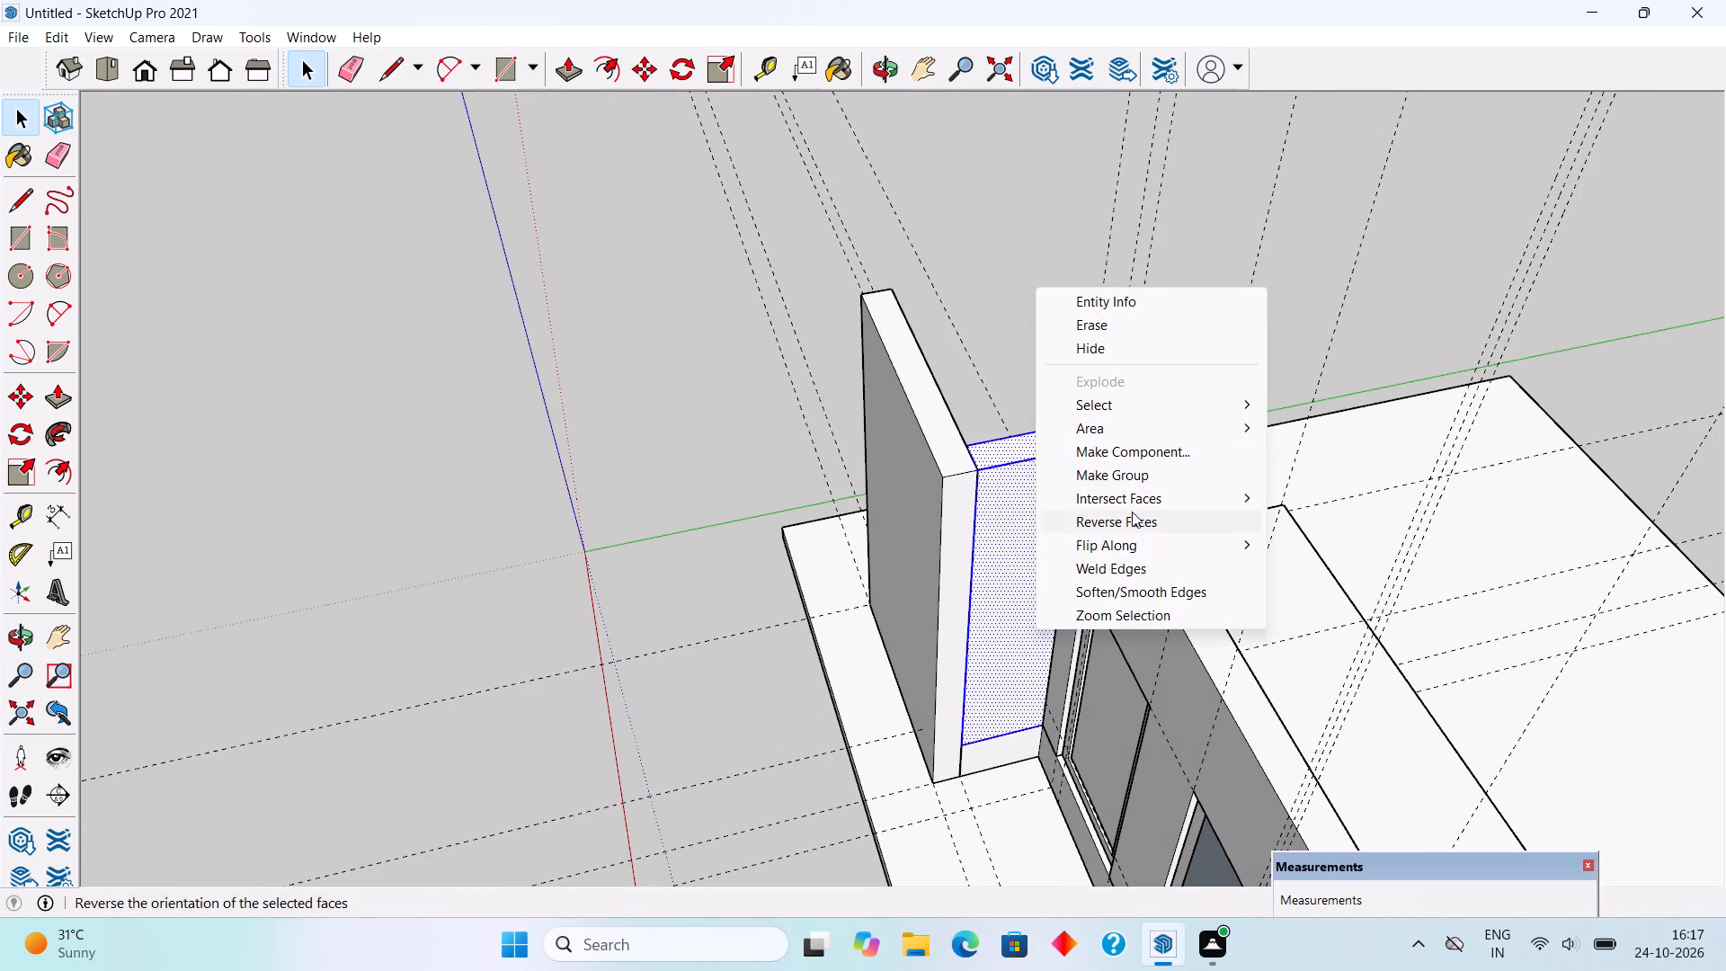
{"action": "left_click", "coordinate": [1152, 464]}
{"action": "left_click", "coordinate": [1039, 280]}
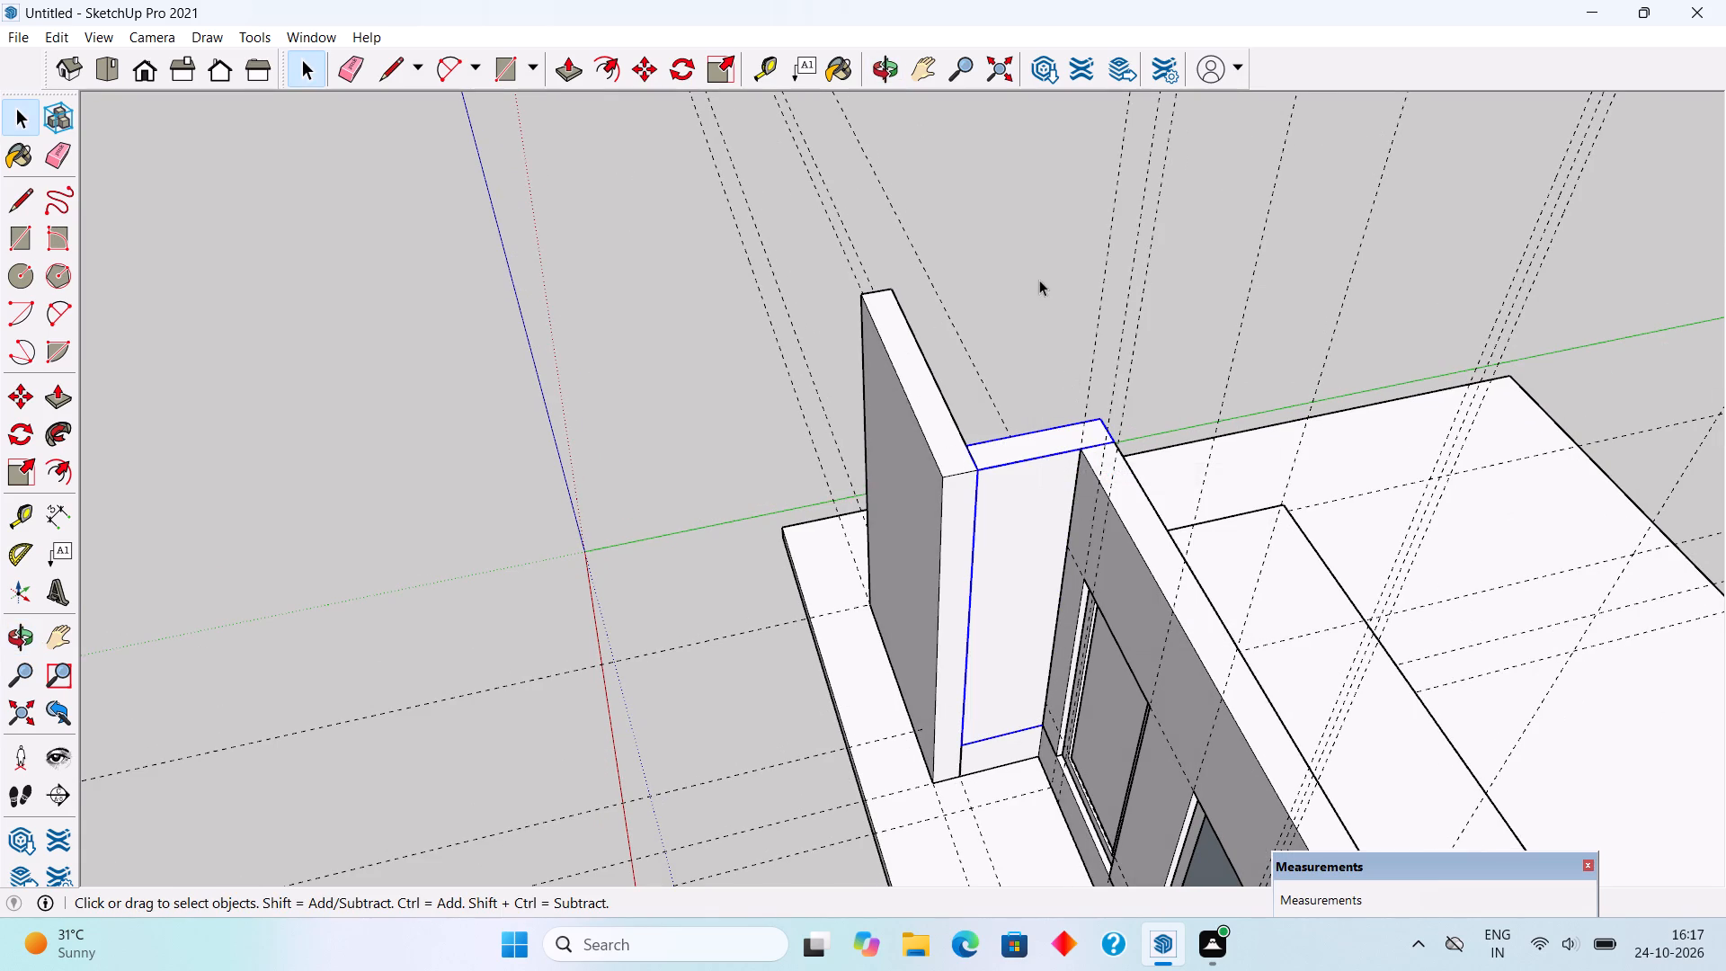
Open the plinth group and divide its front face with a vertical line at the guide along the window frame's door-side edge.
{"action": "middle_click_drag", "start_coordinate": [1098, 684], "coordinate": [1562, 539]}
{"action": "middle_click_drag", "start_coordinate": [999, 616], "coordinate": [1398, 648]}
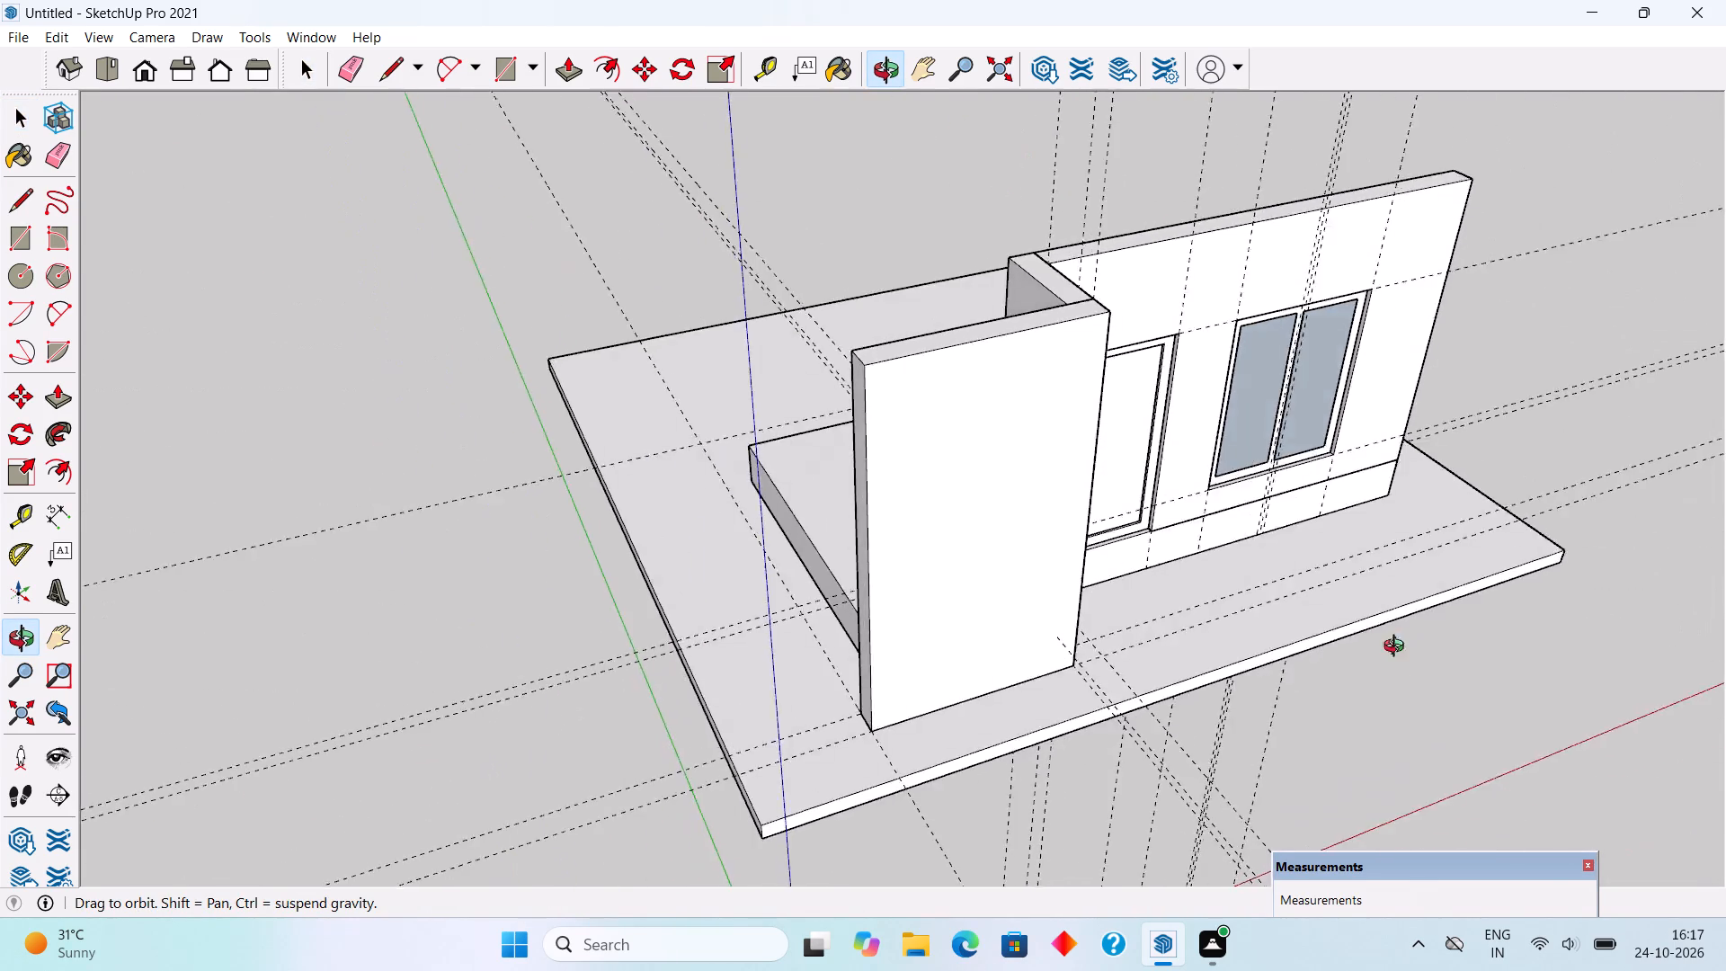
{"action": "middle_click_drag", "start_coordinate": [1398, 648], "coordinate": [1125, 497]}
{"action": "scroll", "coordinate": [1151, 496], "scroll_direction": "down", "scroll_amount": 3}
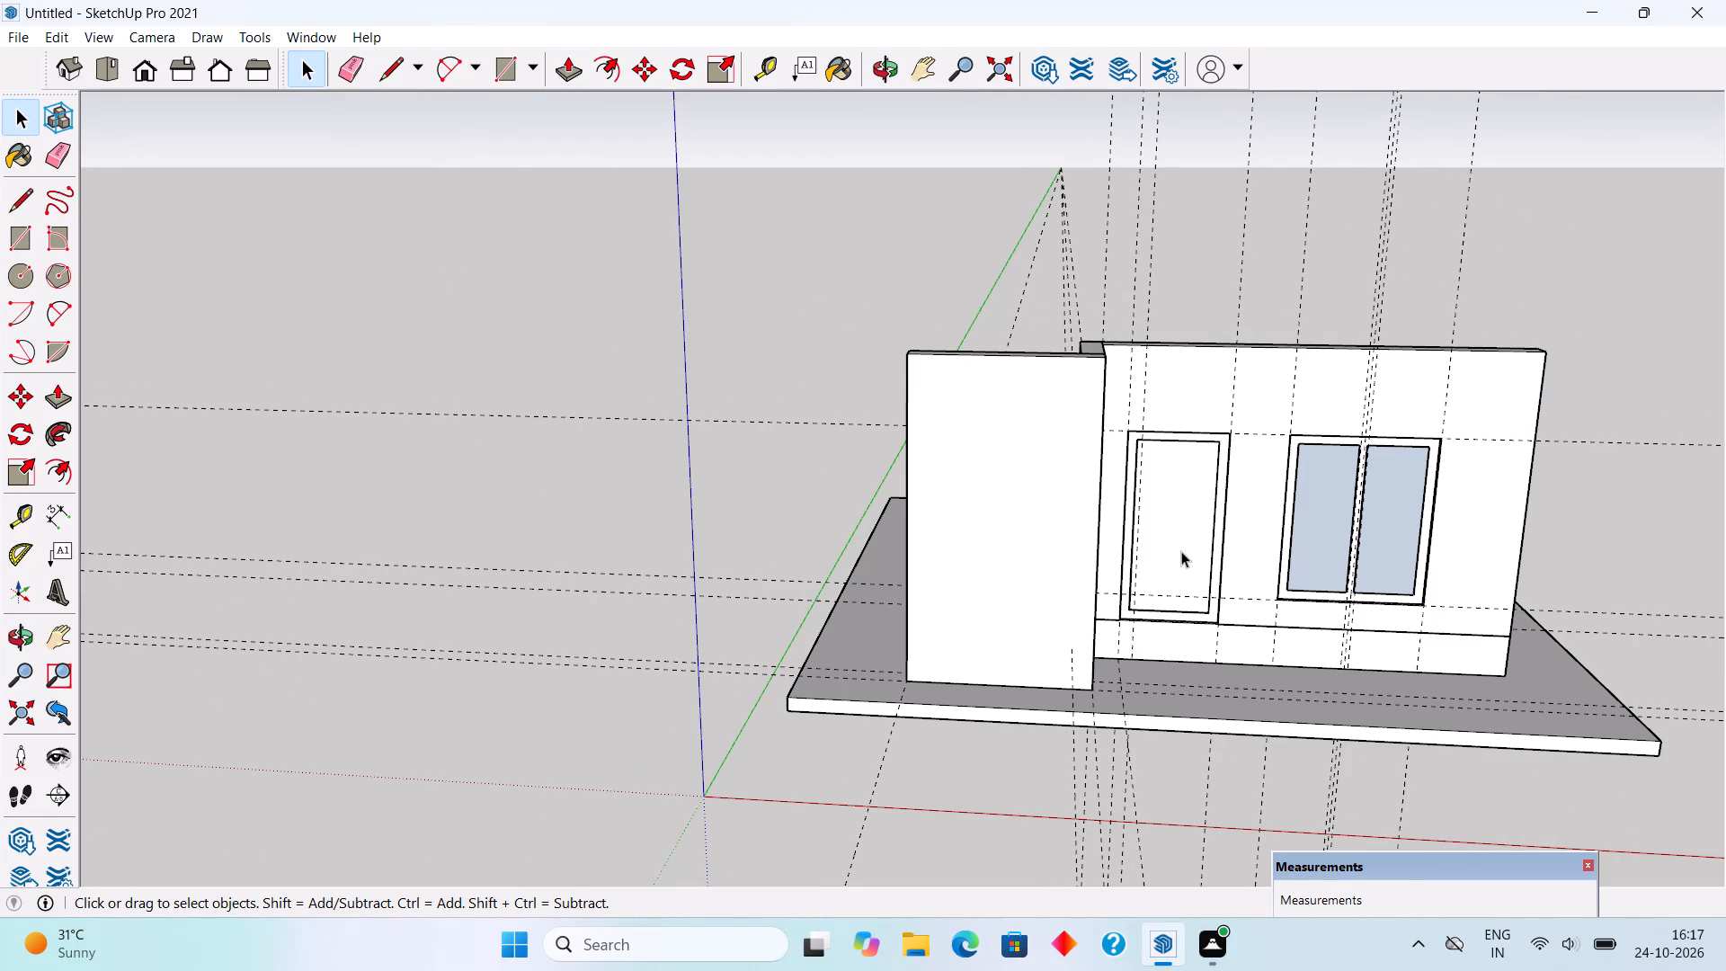
{"action": "triple_click", "coordinate": [1195, 632]}
{"action": "scroll", "coordinate": [1197, 638], "scroll_direction": "up", "scroll_amount": 9}
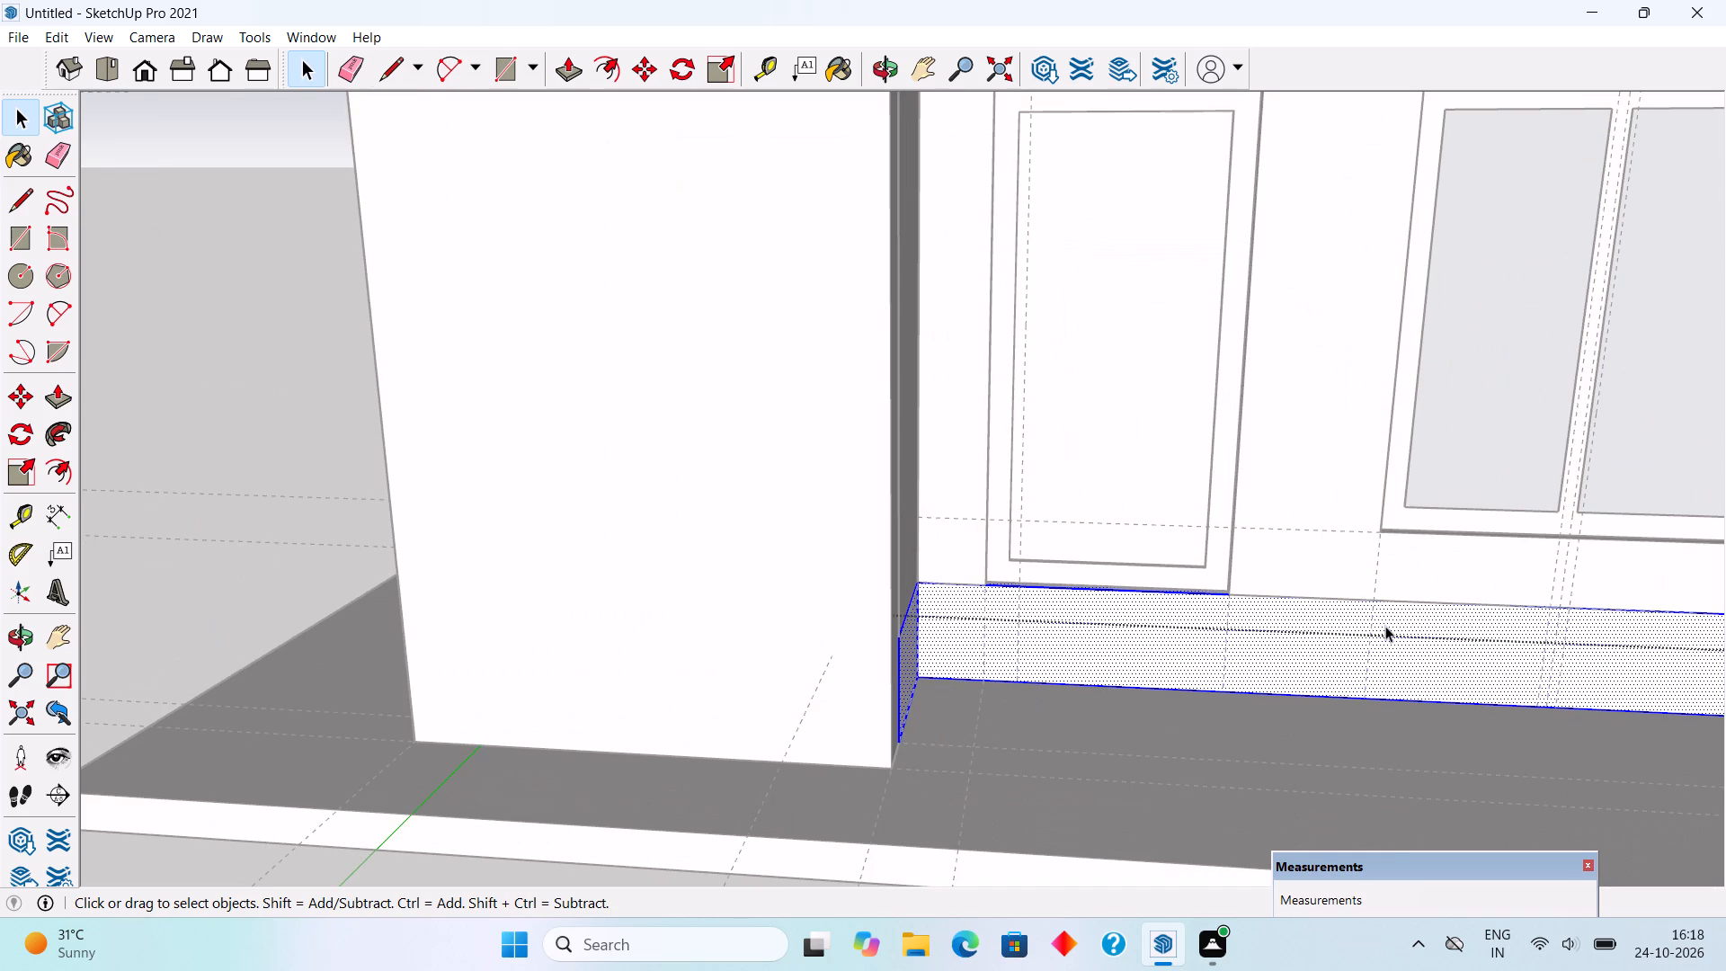
{"action": "key", "text": "l"}
{"action": "left_click", "coordinate": [1380, 598]}
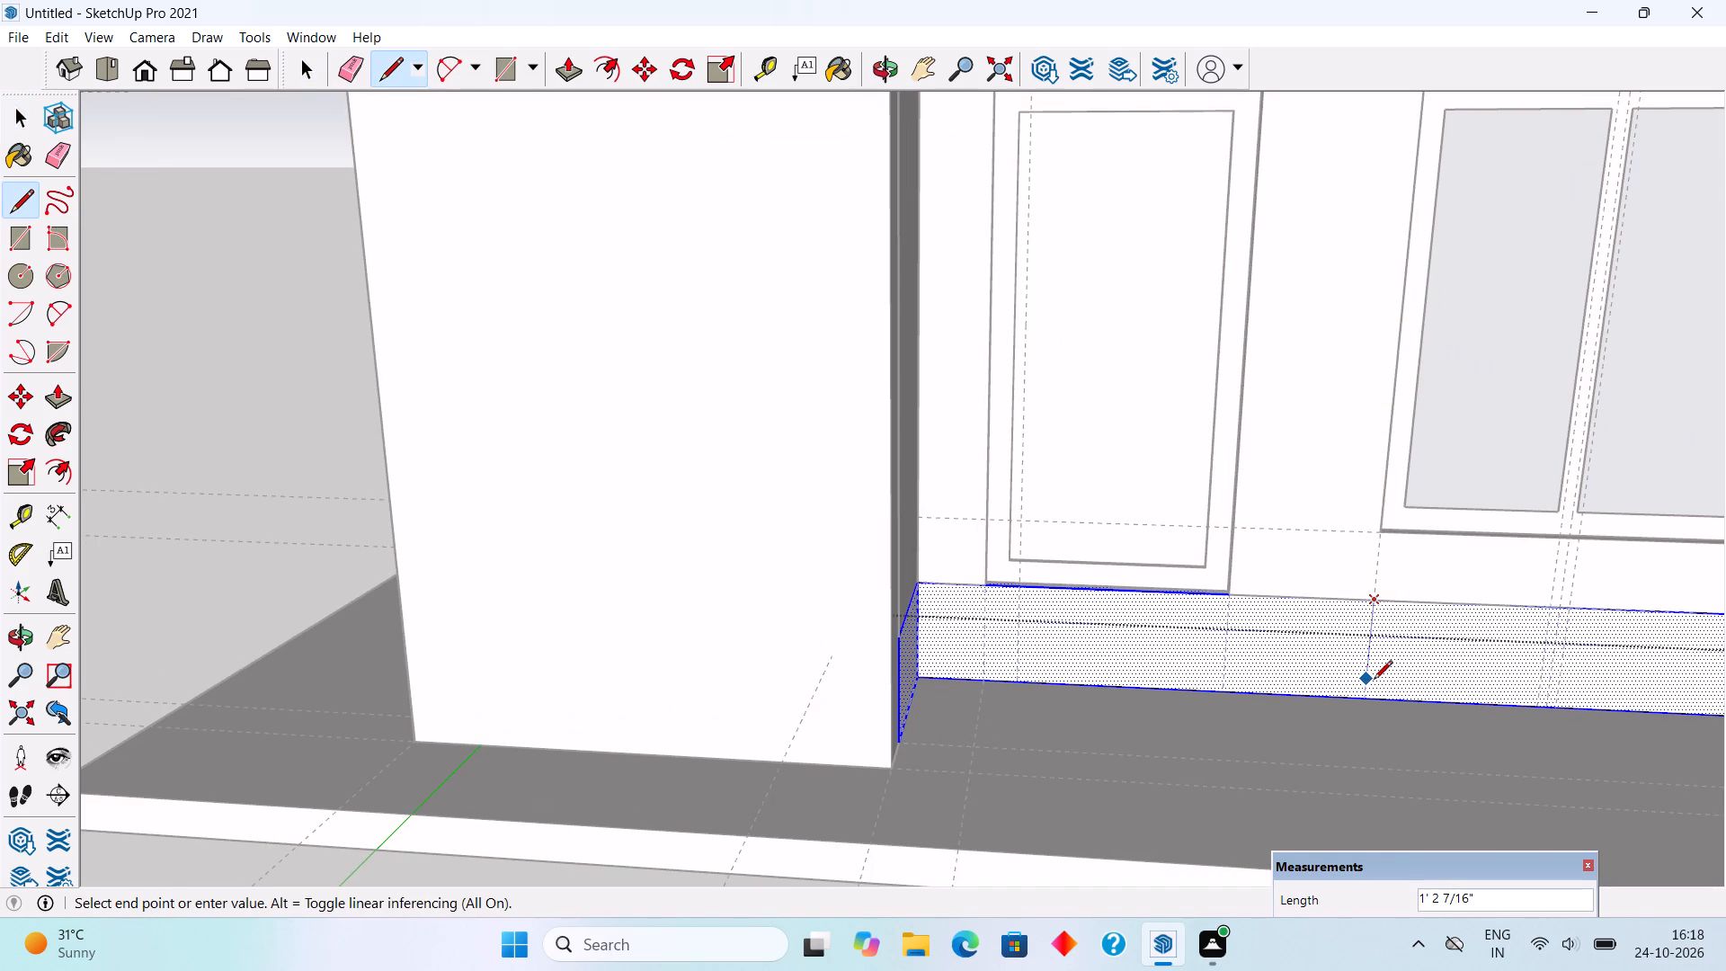
{"action": "left_click", "coordinate": [1374, 693]}
Push/Pull the plinth face below the door outward 2' 3" to form an entrance platform beside the front wall, and leave the group.
{"action": "key", "text": "p"}
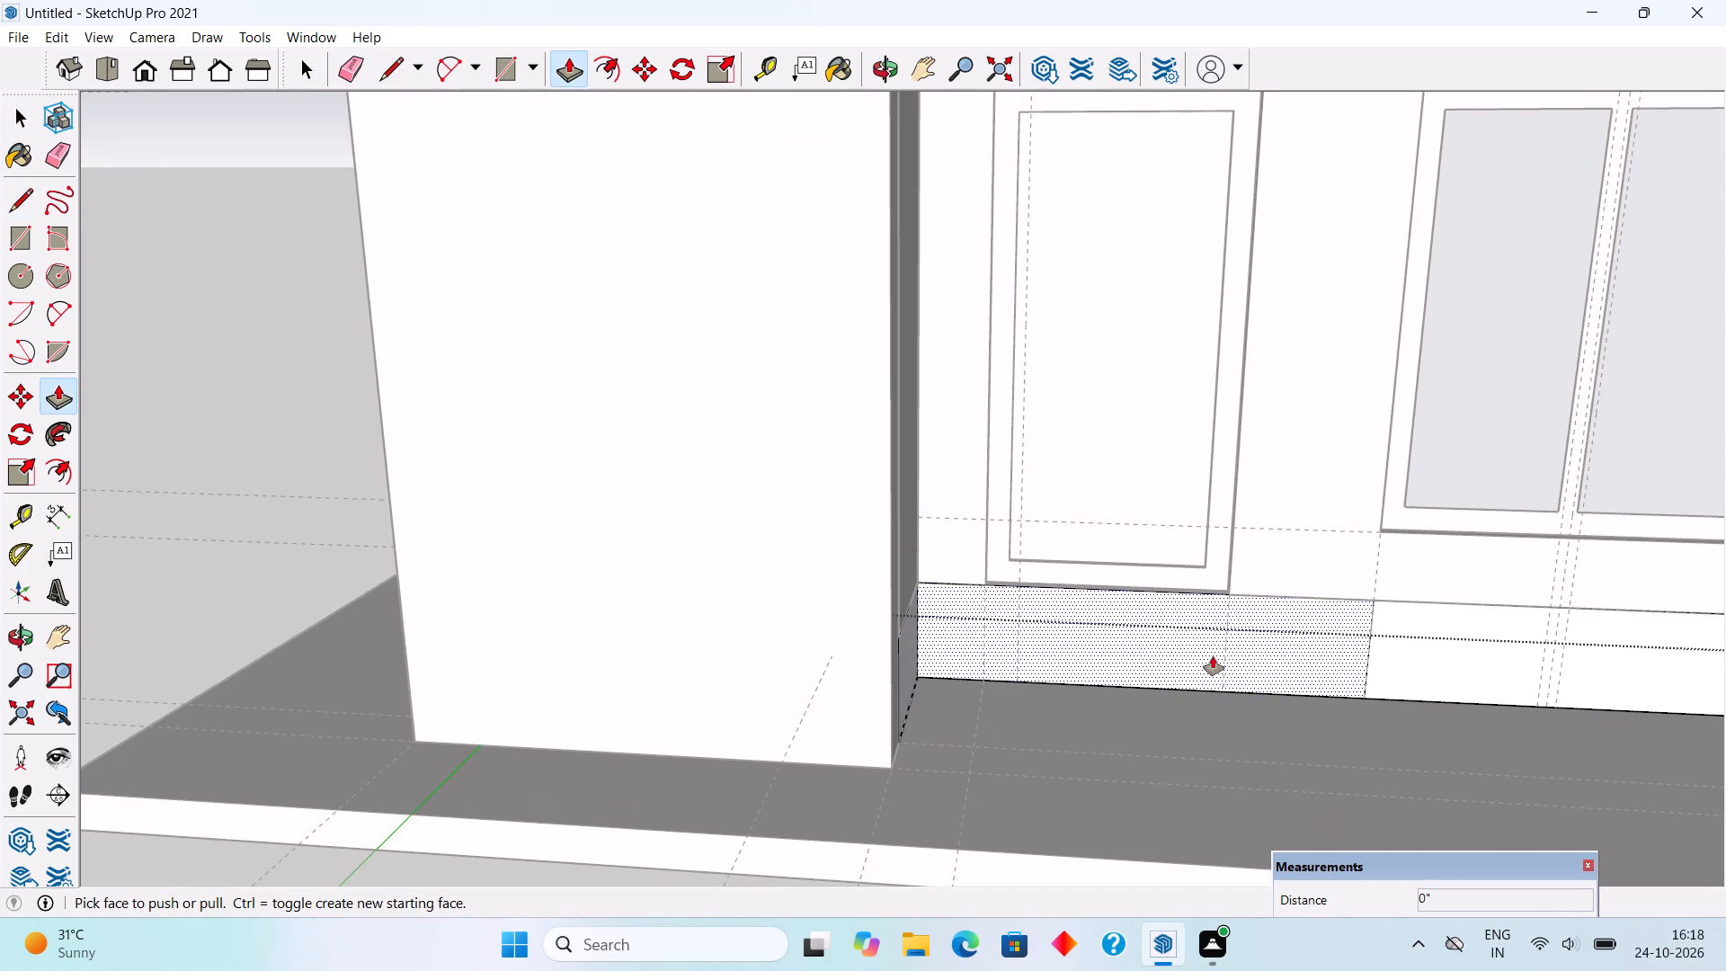
{"action": "left_click", "coordinate": [1166, 638]}
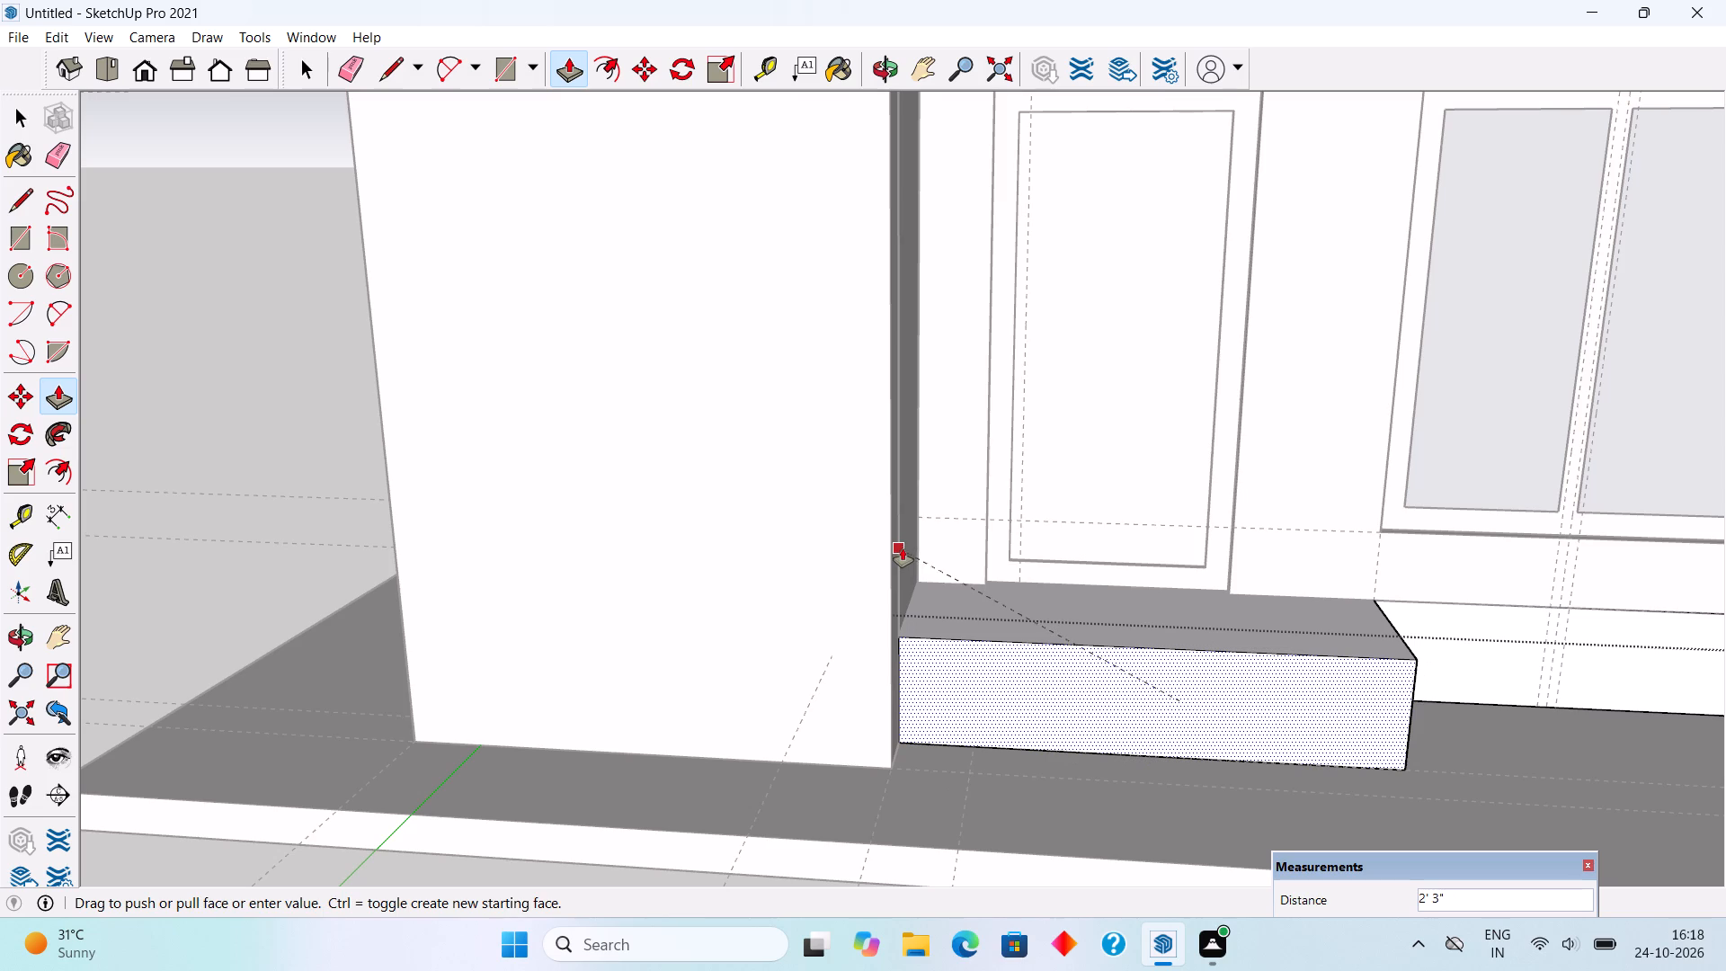
{"action": "left_click", "coordinate": [903, 547]}
{"action": "key", "text": "space"}
{"action": "scroll", "coordinate": [903, 547], "scroll_direction": "down", "scroll_amount": 5}
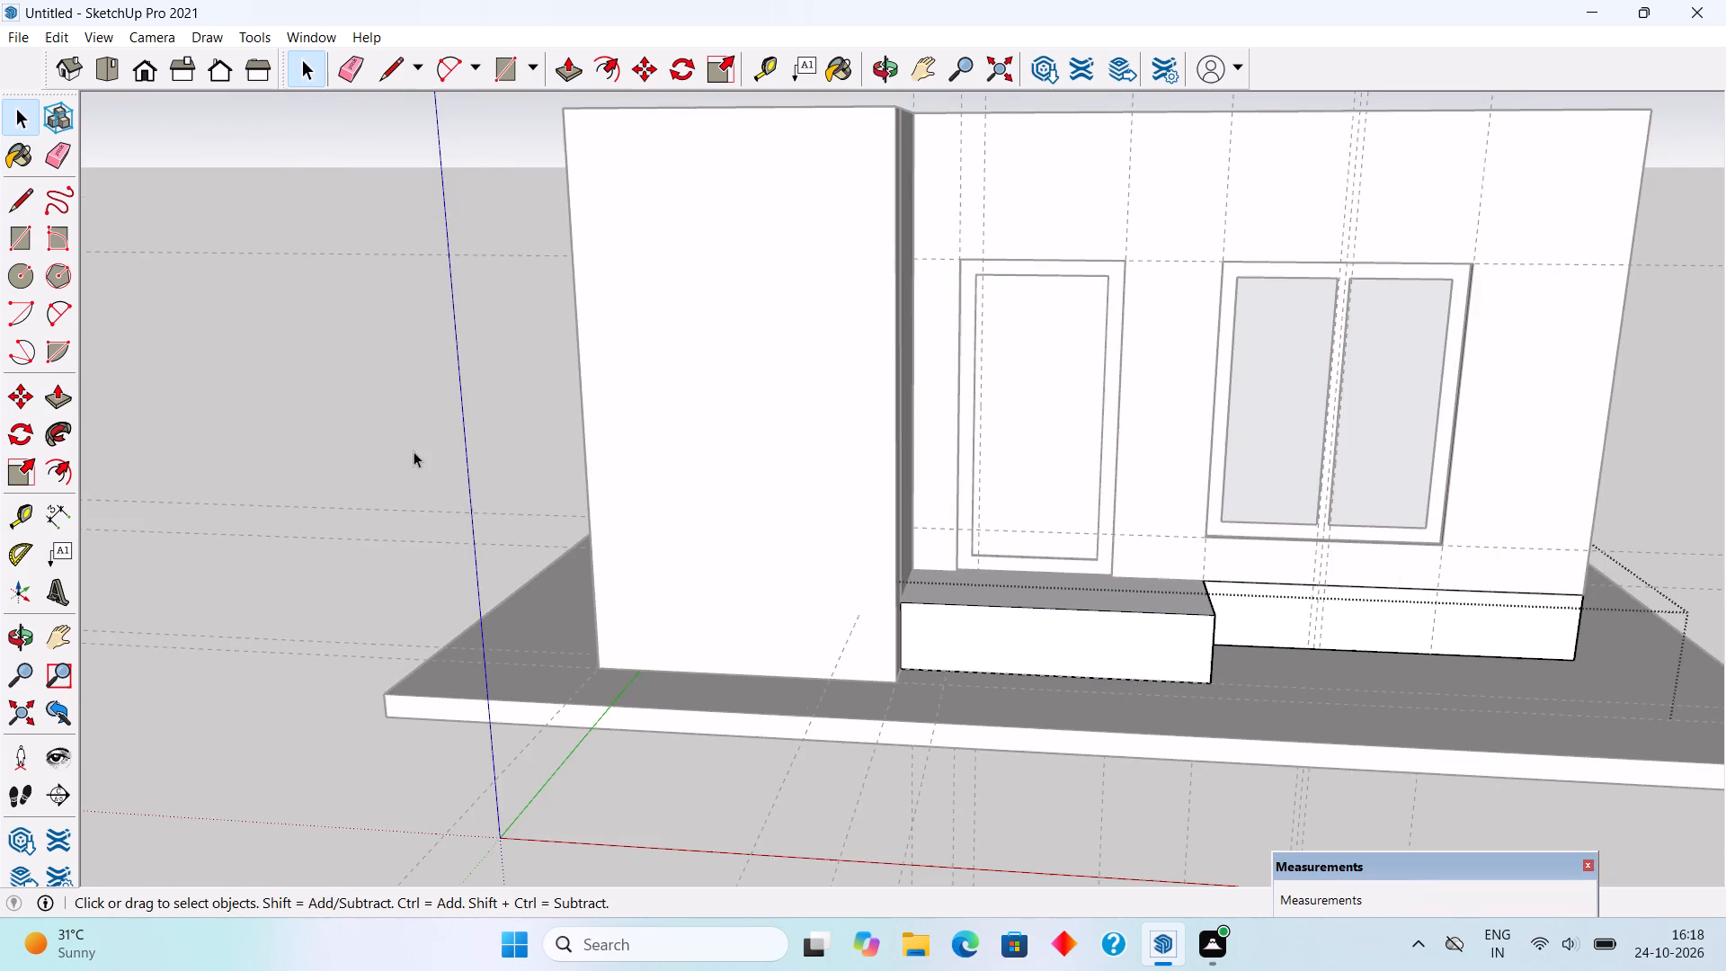
{"action": "left_click", "coordinate": [405, 442]}
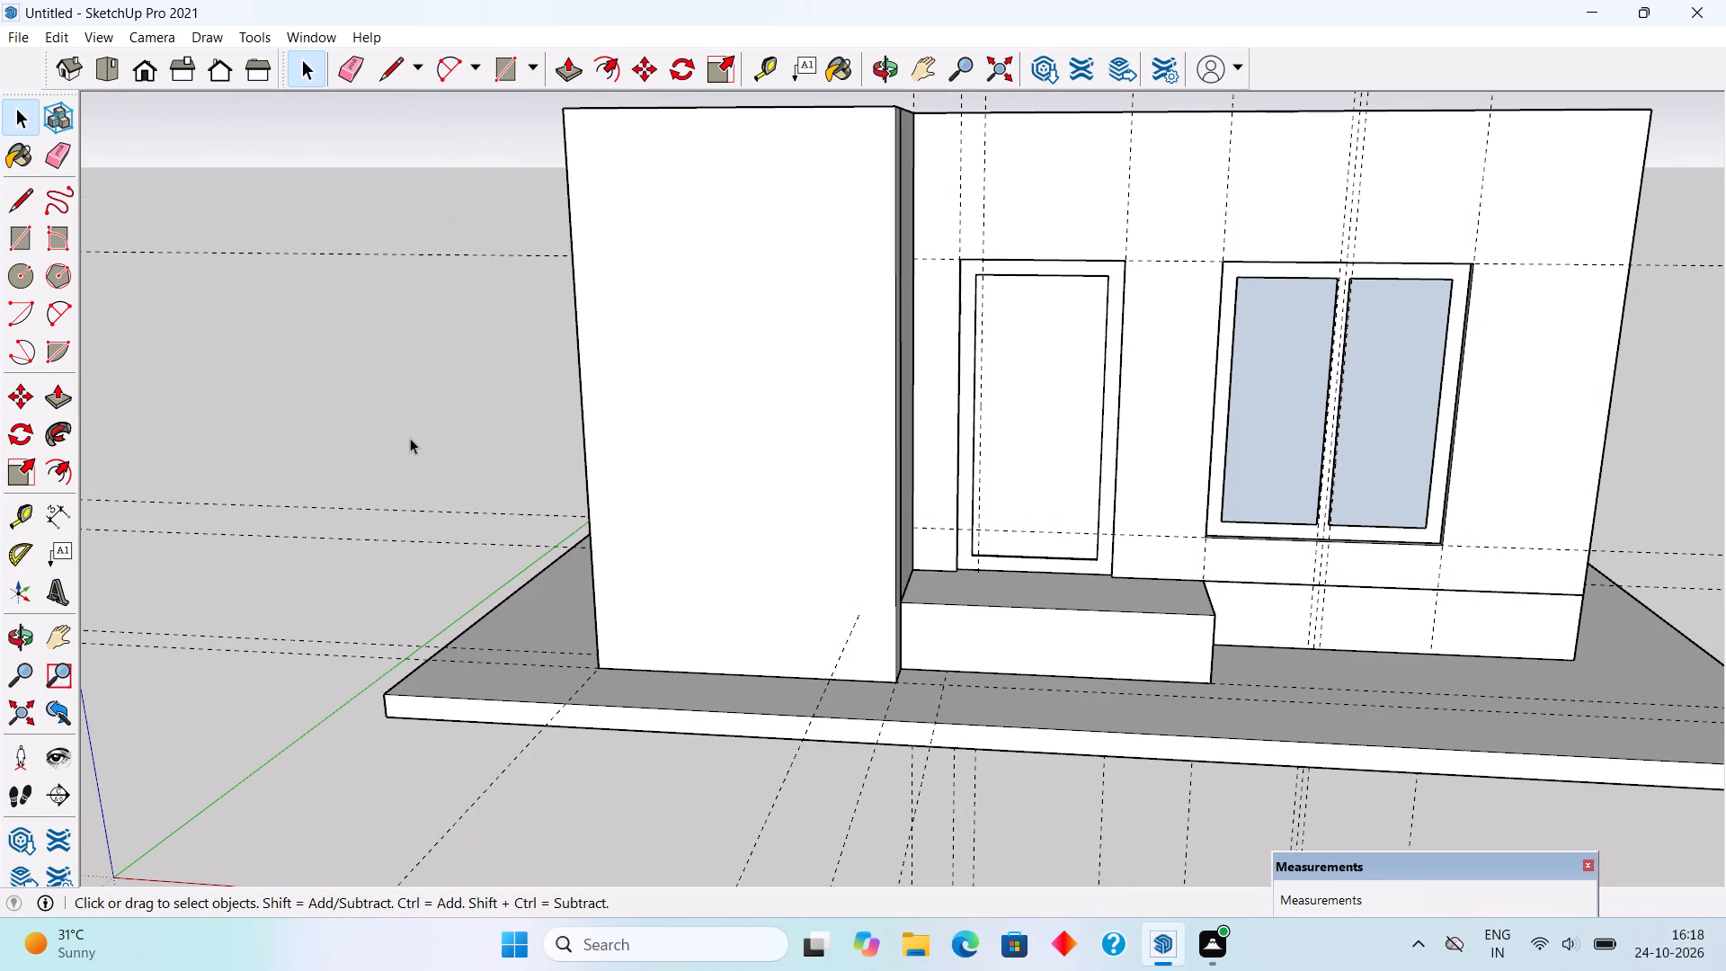
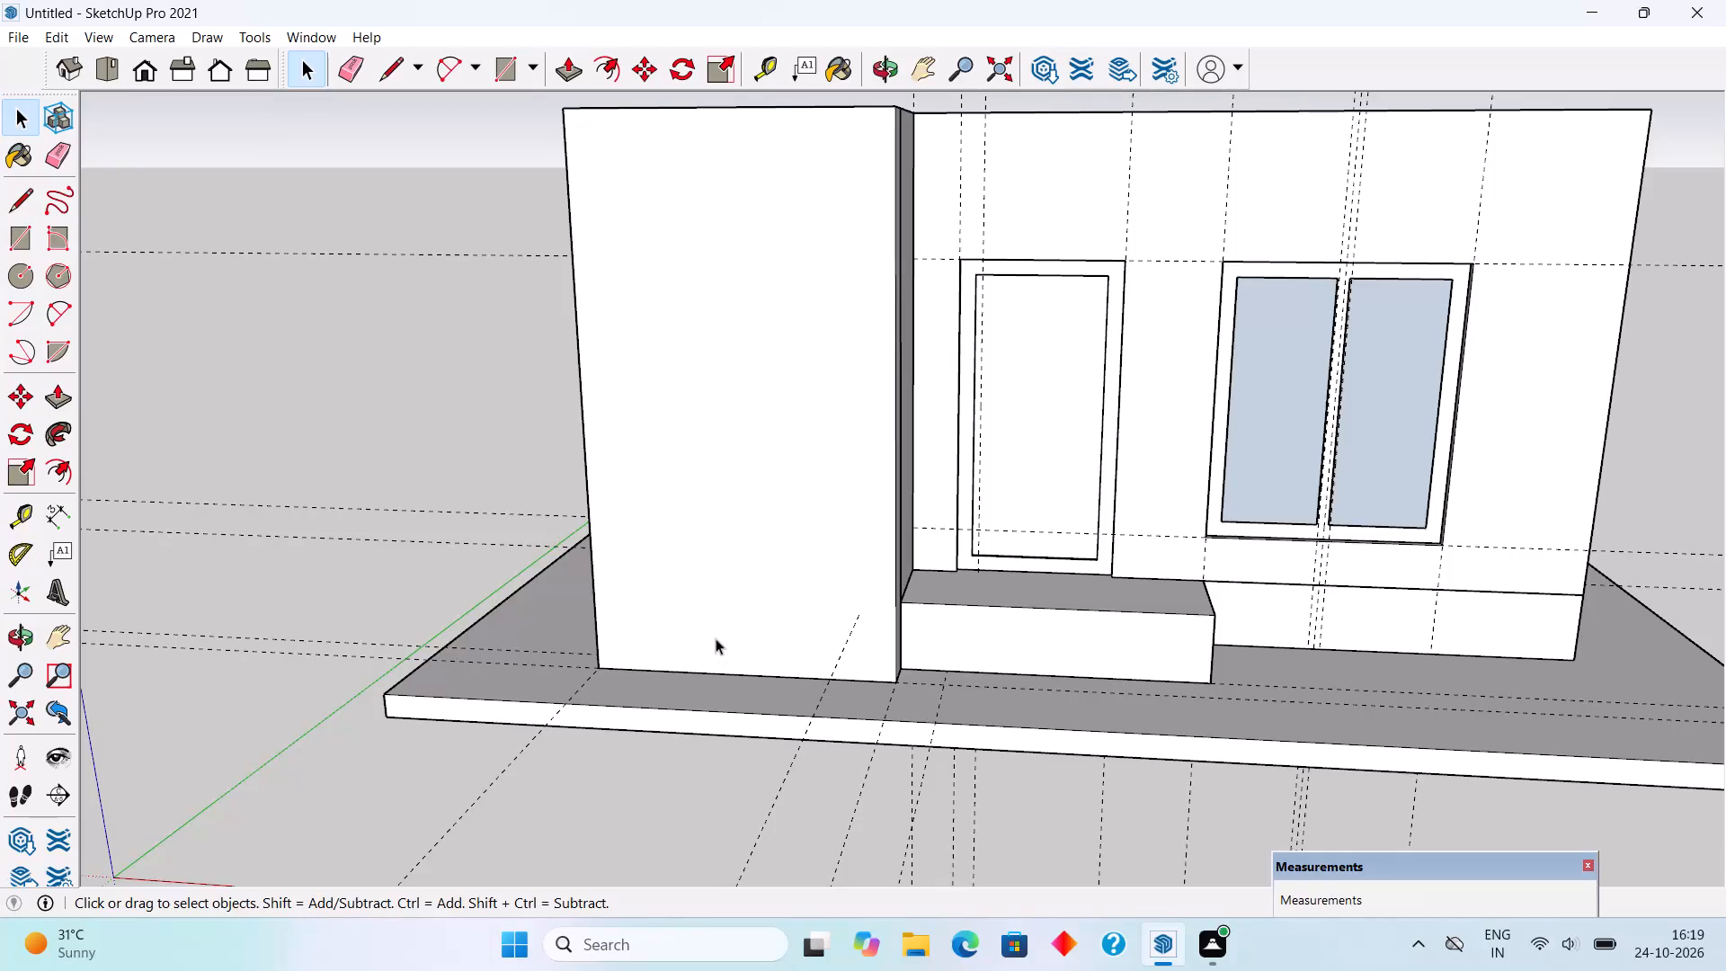
Open the front wall group and select its front face.
{"action": "scroll", "coordinate": [688, 593], "scroll_direction": "down", "scroll_amount": 4}
{"action": "scroll", "coordinate": [622, 551], "scroll_direction": "down", "scroll_amount": 12}
{"action": "middle_click_drag", "start_coordinate": [907, 687], "coordinate": [954, 628]}
{"action": "scroll", "coordinate": [735, 468], "scroll_direction": "up", "scroll_amount": 4}
{"action": "middle_click_drag", "start_coordinate": [740, 469], "coordinate": [732, 553]}
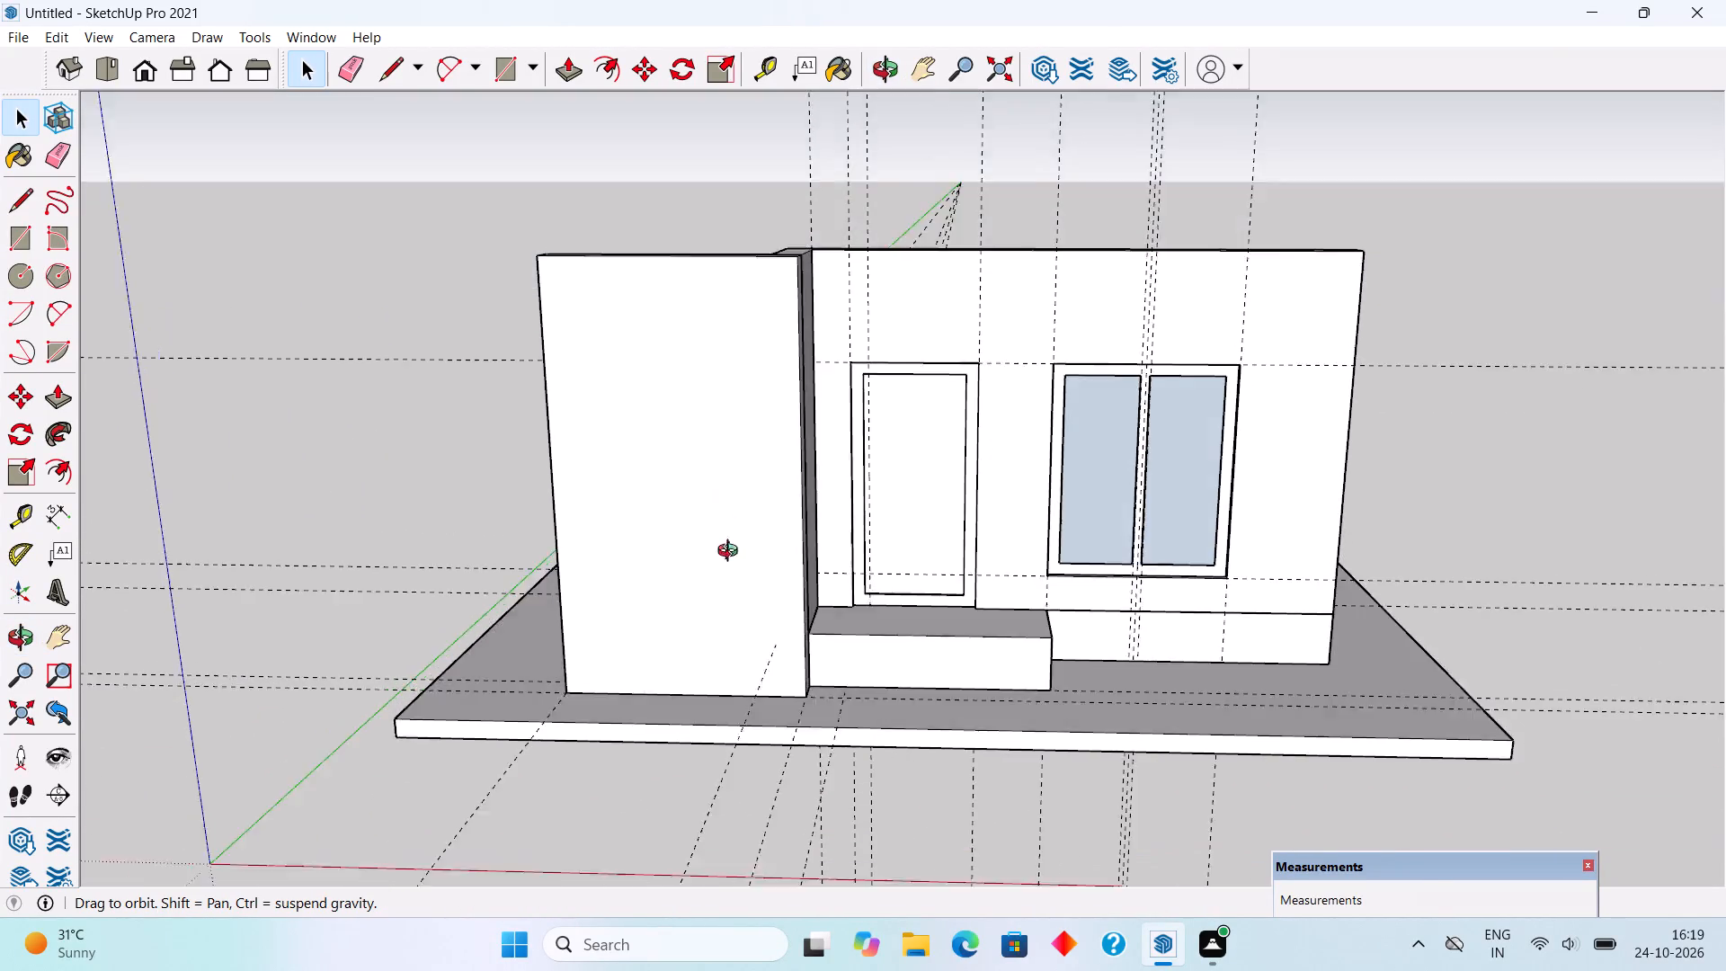
{"action": "middle_click_drag", "start_coordinate": [732, 553], "coordinate": [772, 634]}
{"action": "scroll", "coordinate": [774, 626], "scroll_direction": "up", "scroll_amount": 1}
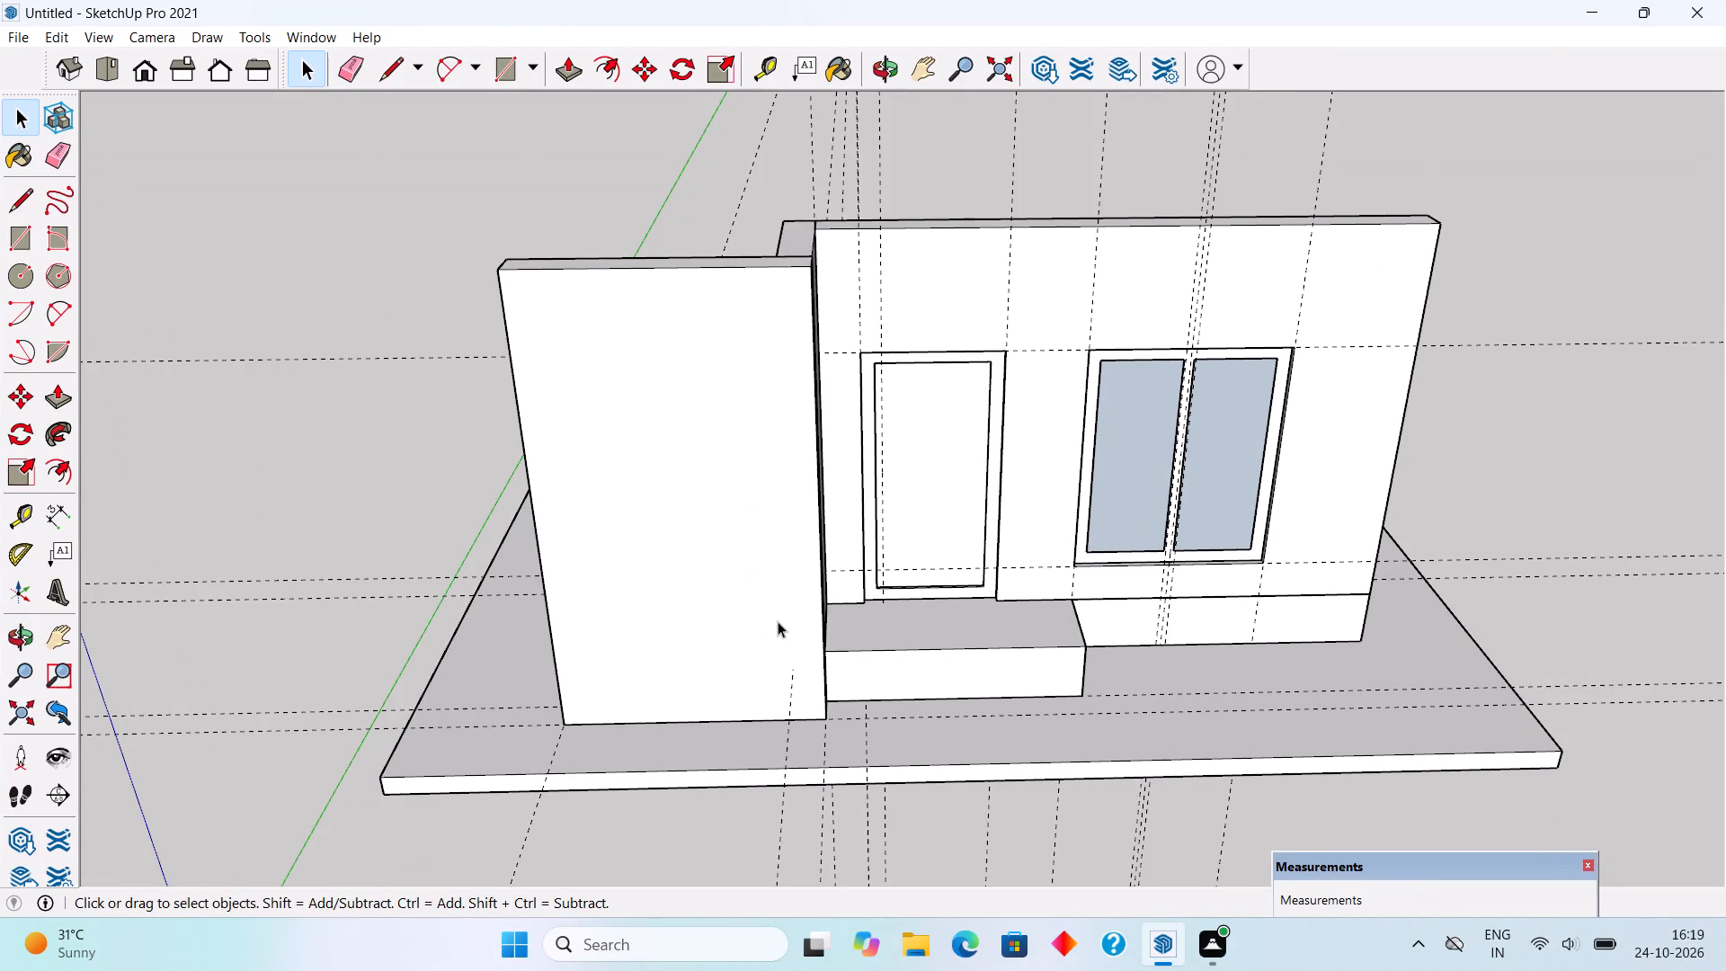
{"action": "middle_click_drag", "start_coordinate": [796, 627], "coordinate": [874, 566]}
{"action": "triple_click", "coordinate": [768, 496]}
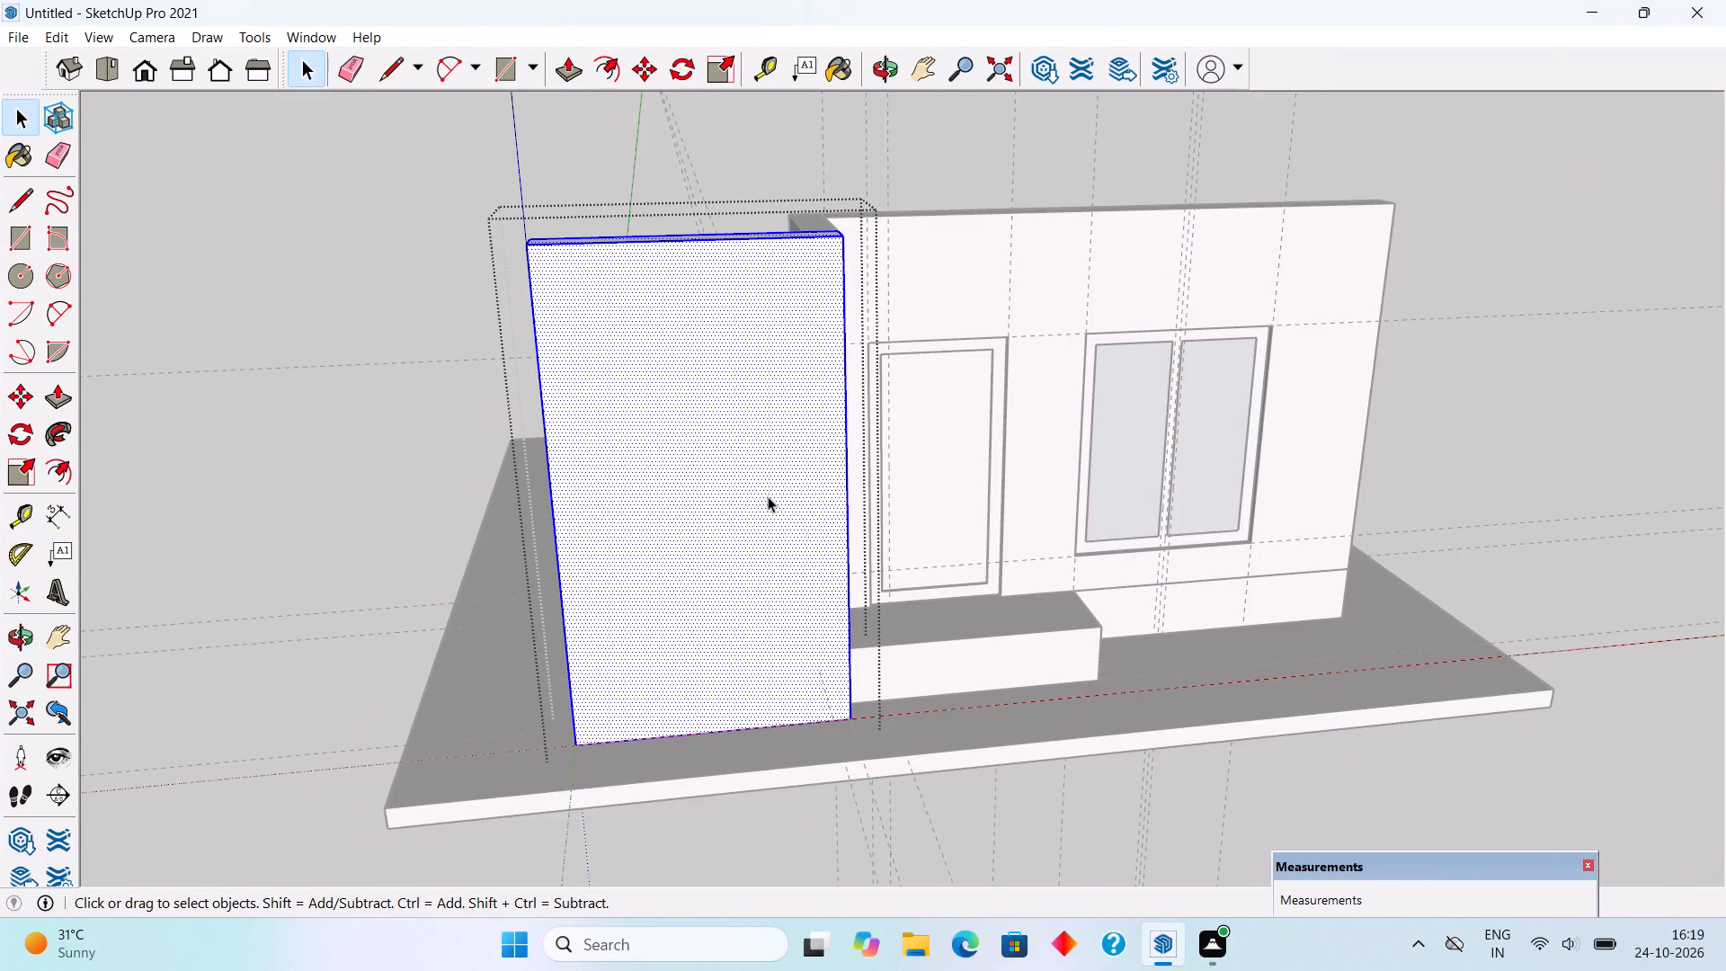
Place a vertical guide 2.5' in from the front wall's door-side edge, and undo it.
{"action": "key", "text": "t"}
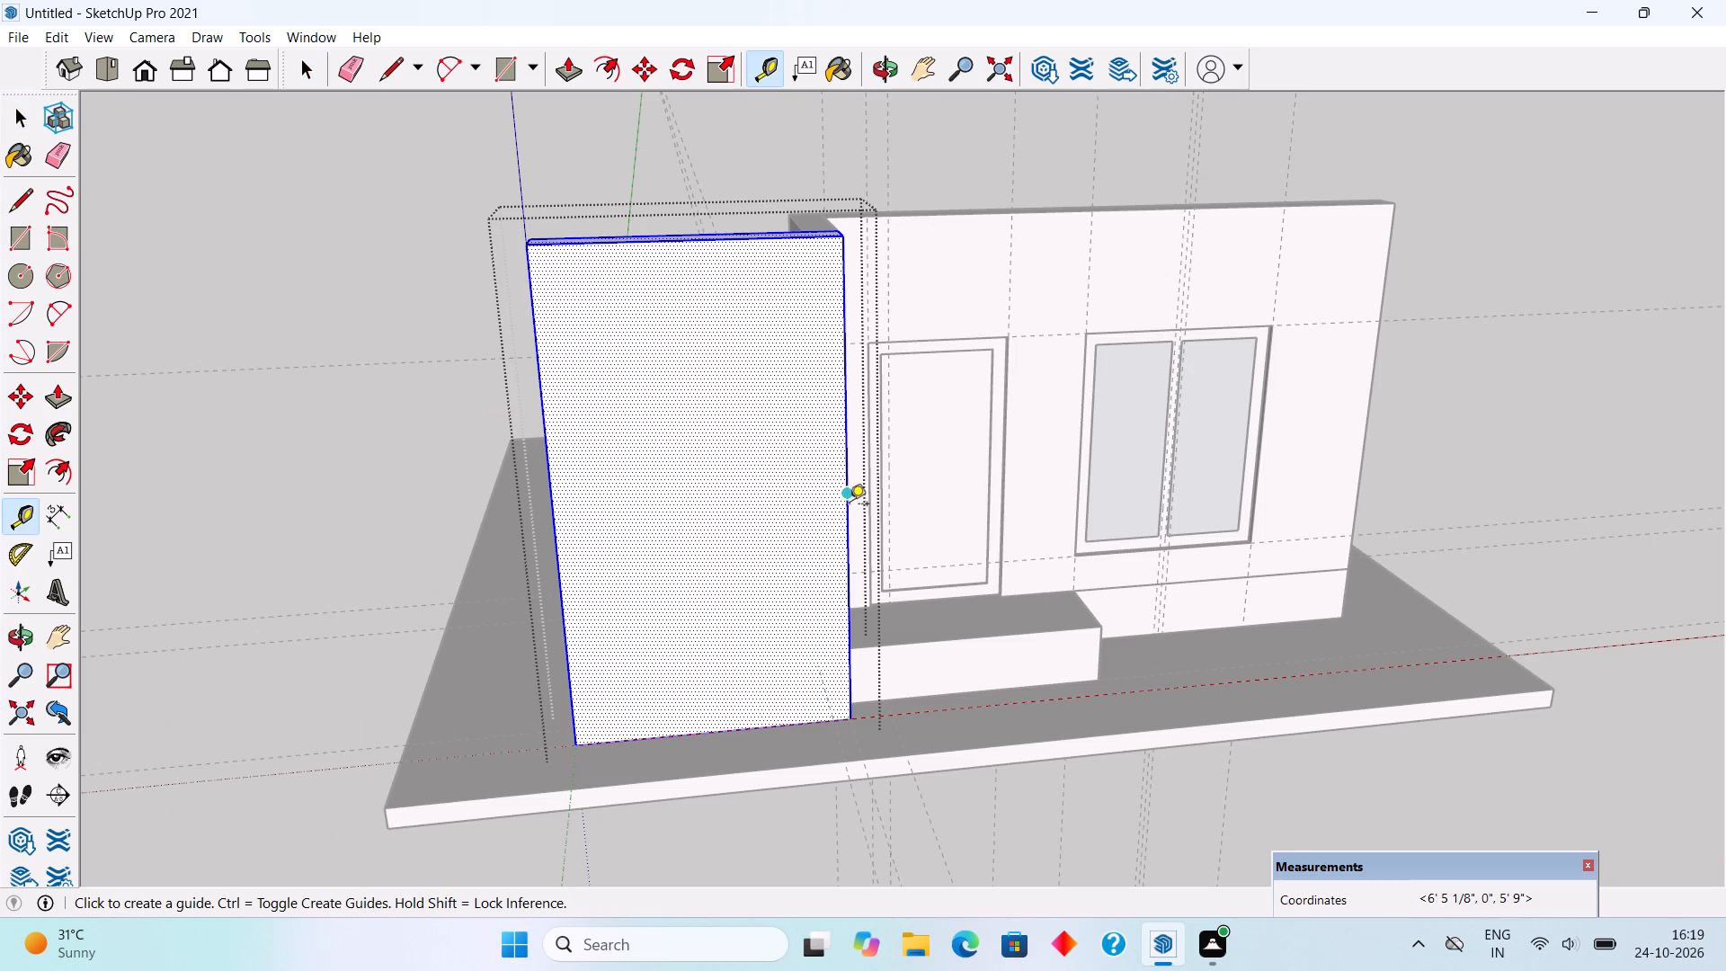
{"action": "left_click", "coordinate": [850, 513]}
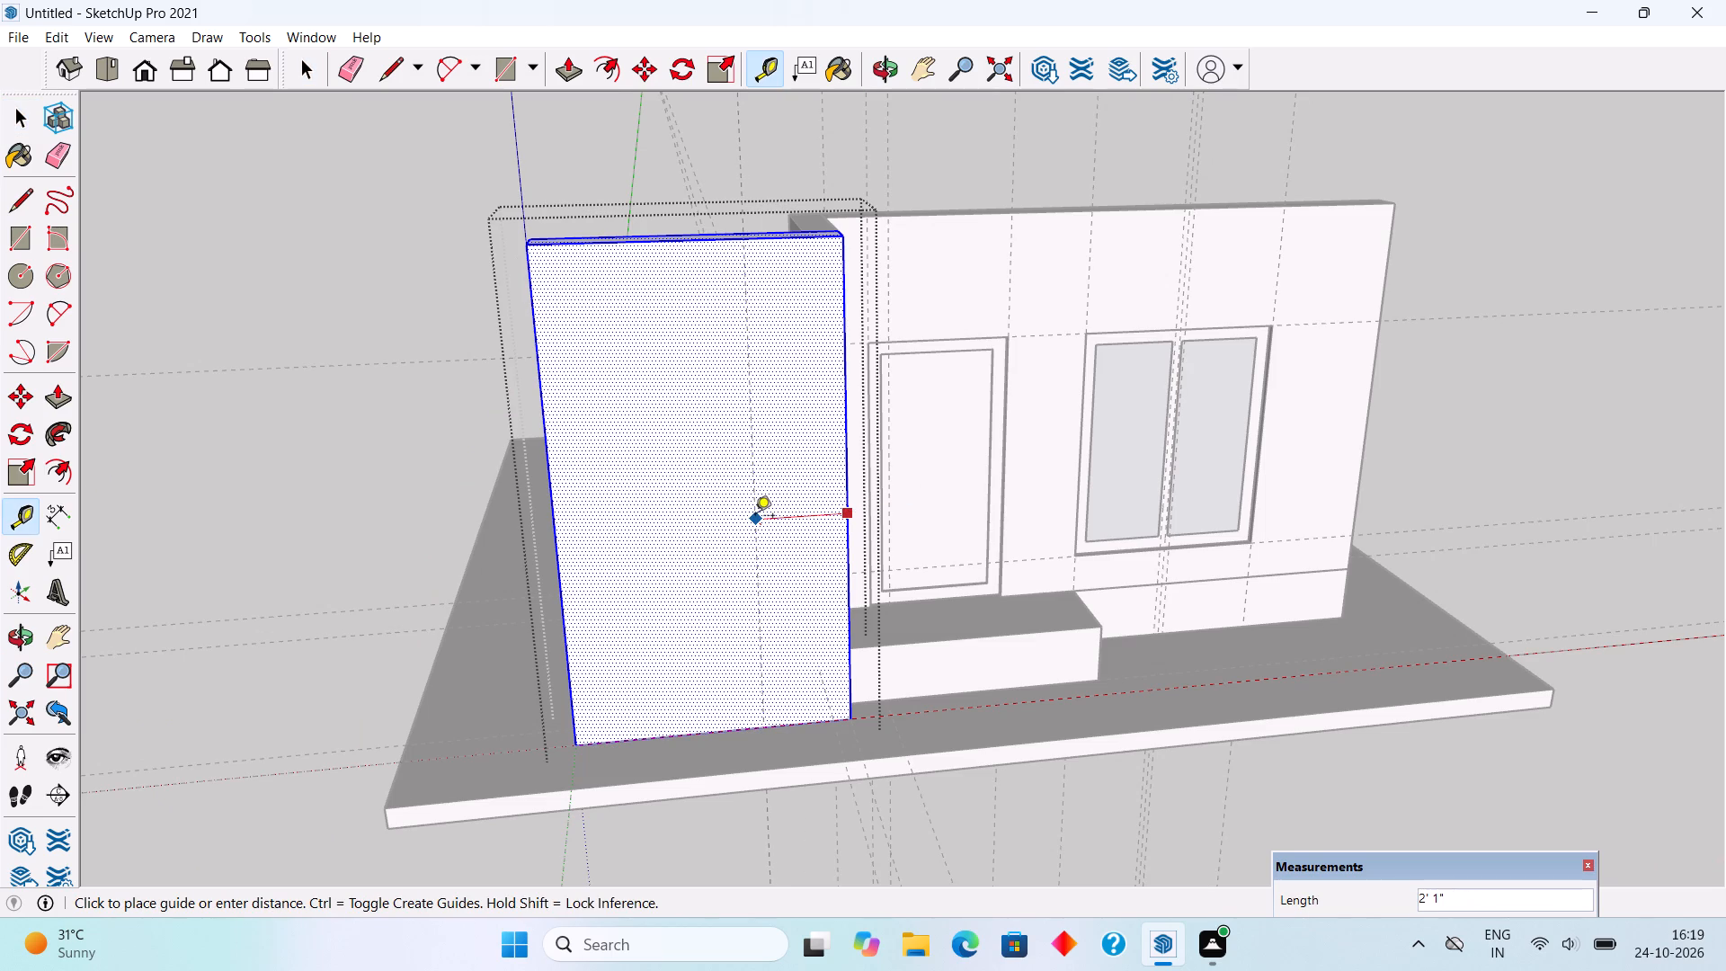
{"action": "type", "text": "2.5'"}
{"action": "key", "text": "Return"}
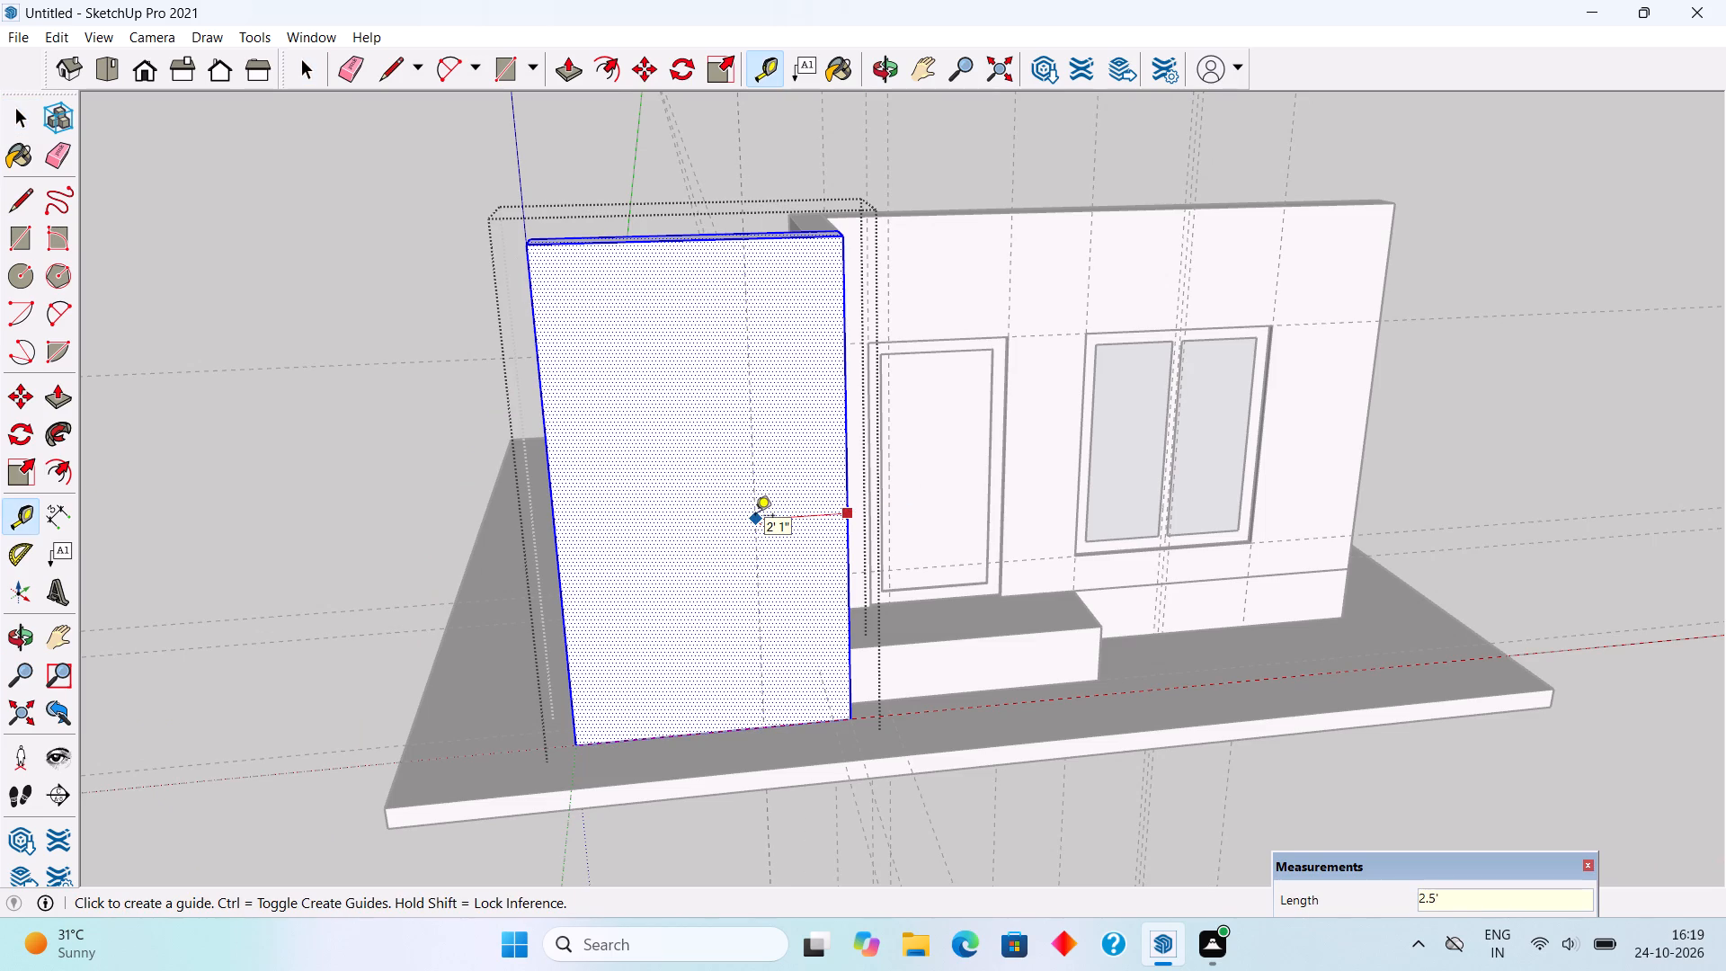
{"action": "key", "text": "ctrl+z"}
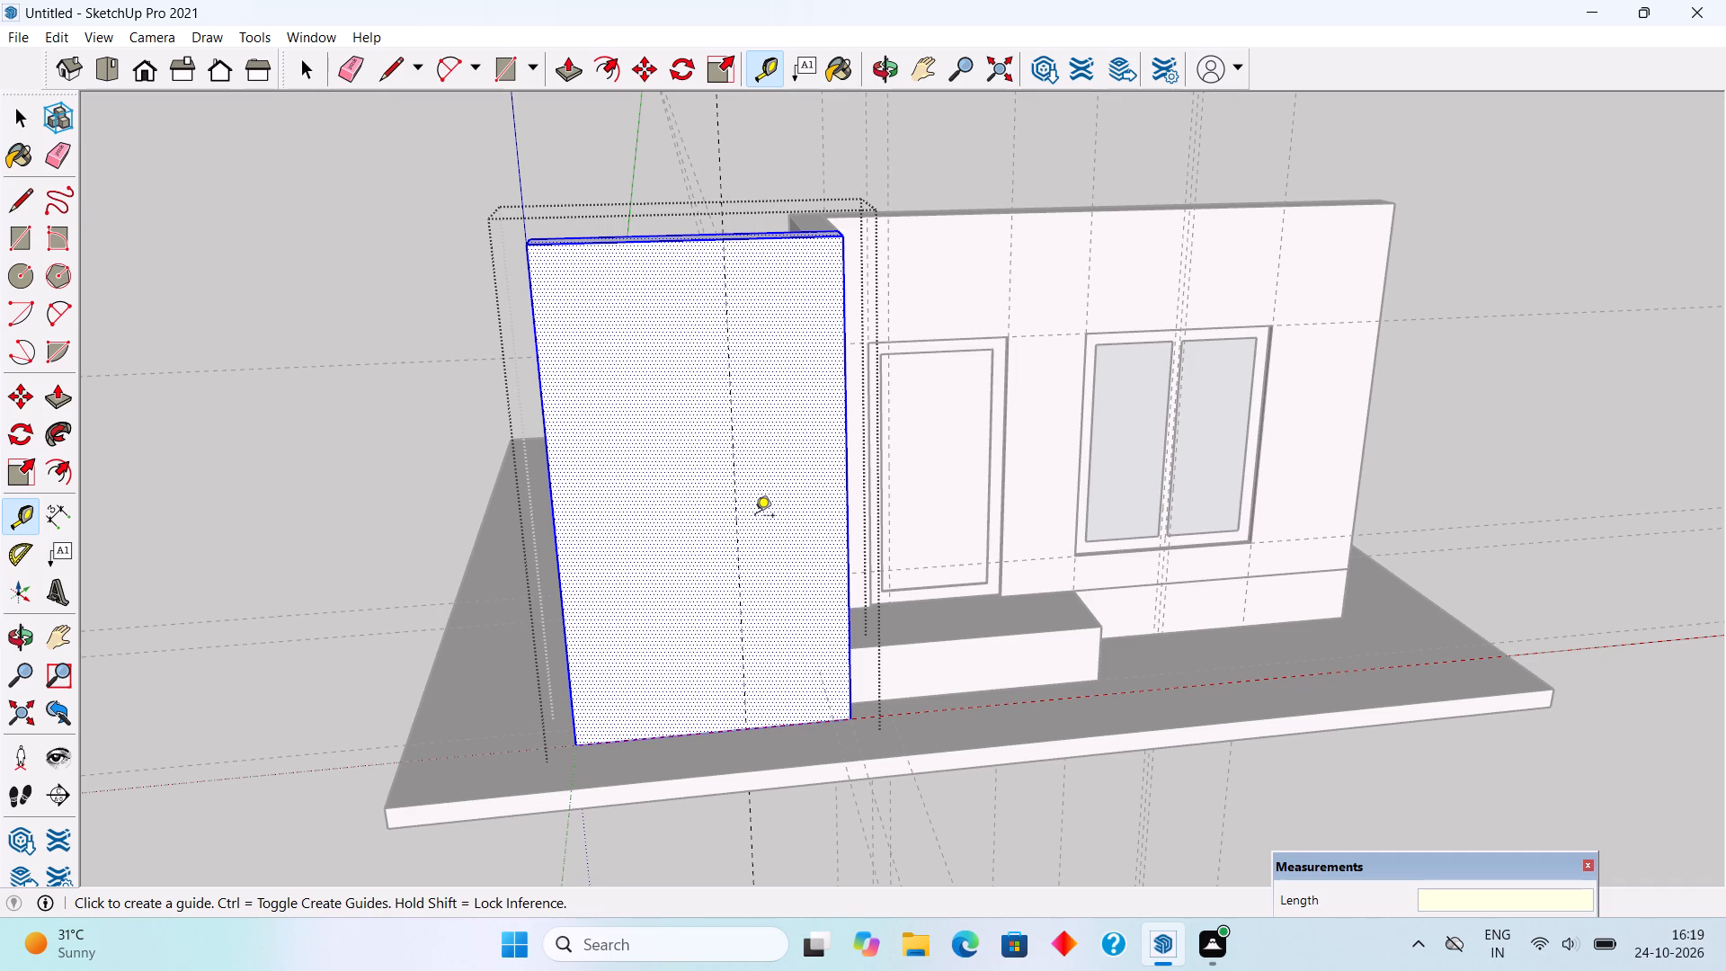
Place vertical guides on the front wall 2' in from its door-side edge and another 6" beyond that.
{"action": "left_click", "coordinate": [847, 519]}
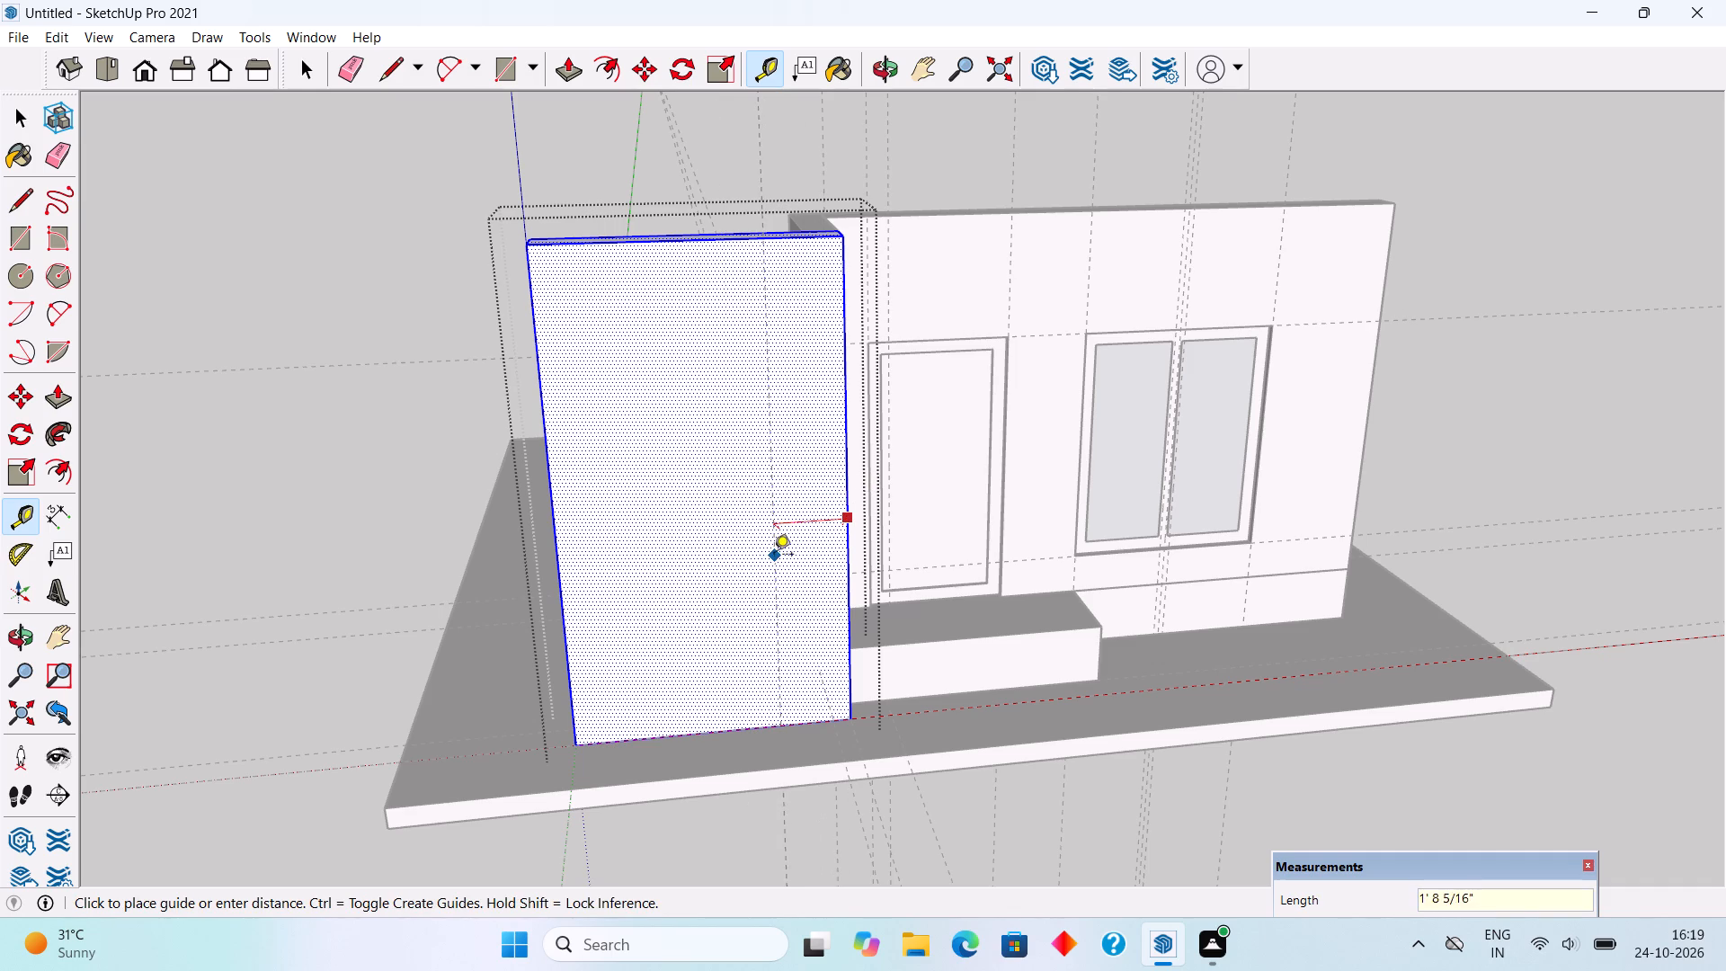
{"action": "type", "text": "2'"}
{"action": "key", "text": "Return"}
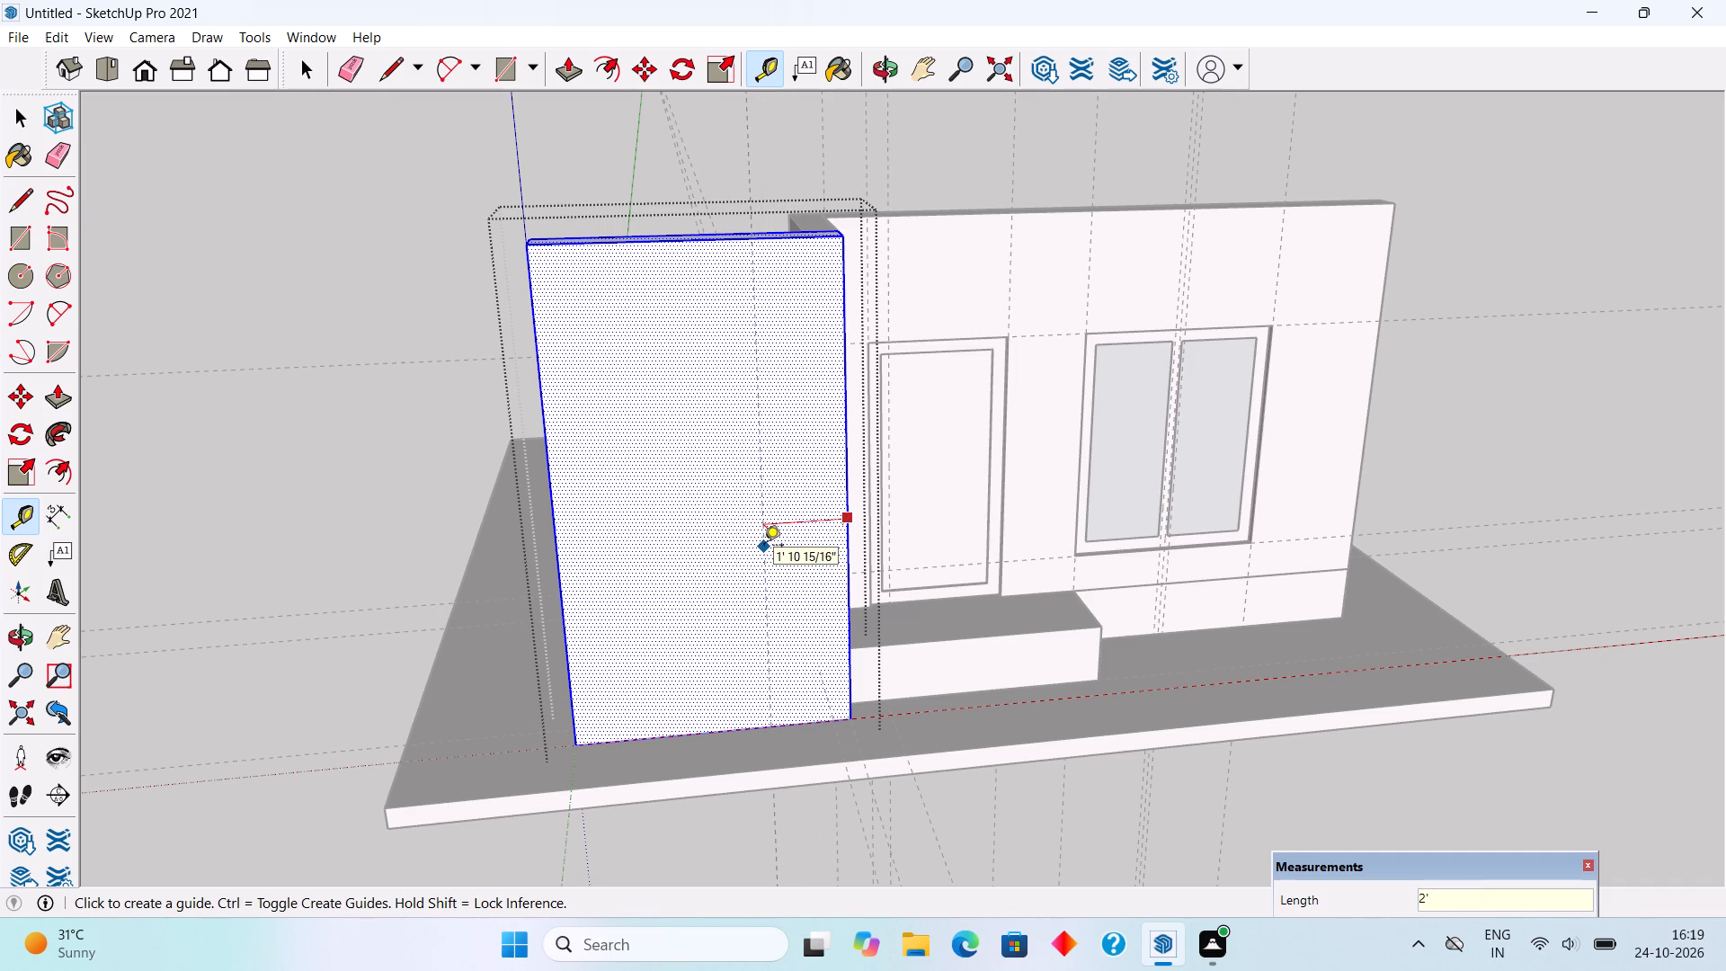
{"action": "scroll", "coordinate": [766, 577], "scroll_direction": "down", "scroll_amount": 3}
{"action": "middle_click_drag", "start_coordinate": [762, 673], "coordinate": [685, 533]}
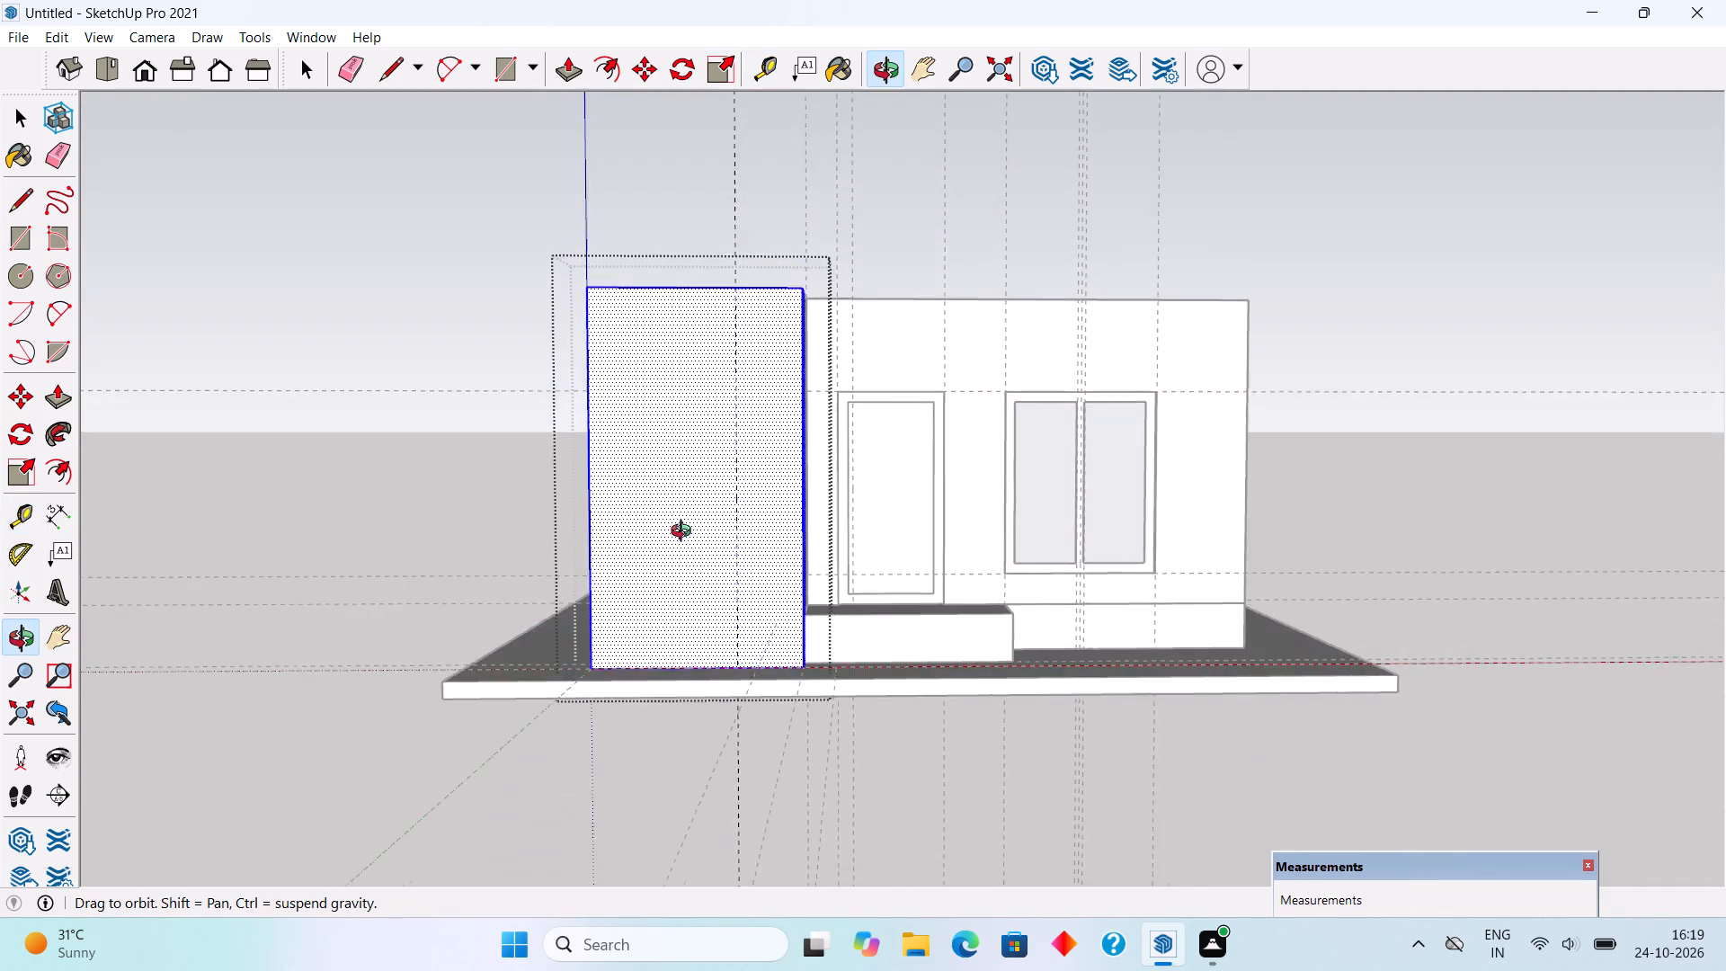
{"action": "middle_click_drag", "start_coordinate": [685, 533], "coordinate": [693, 564]}
{"action": "scroll", "coordinate": [734, 558], "scroll_direction": "up", "scroll_amount": 4}
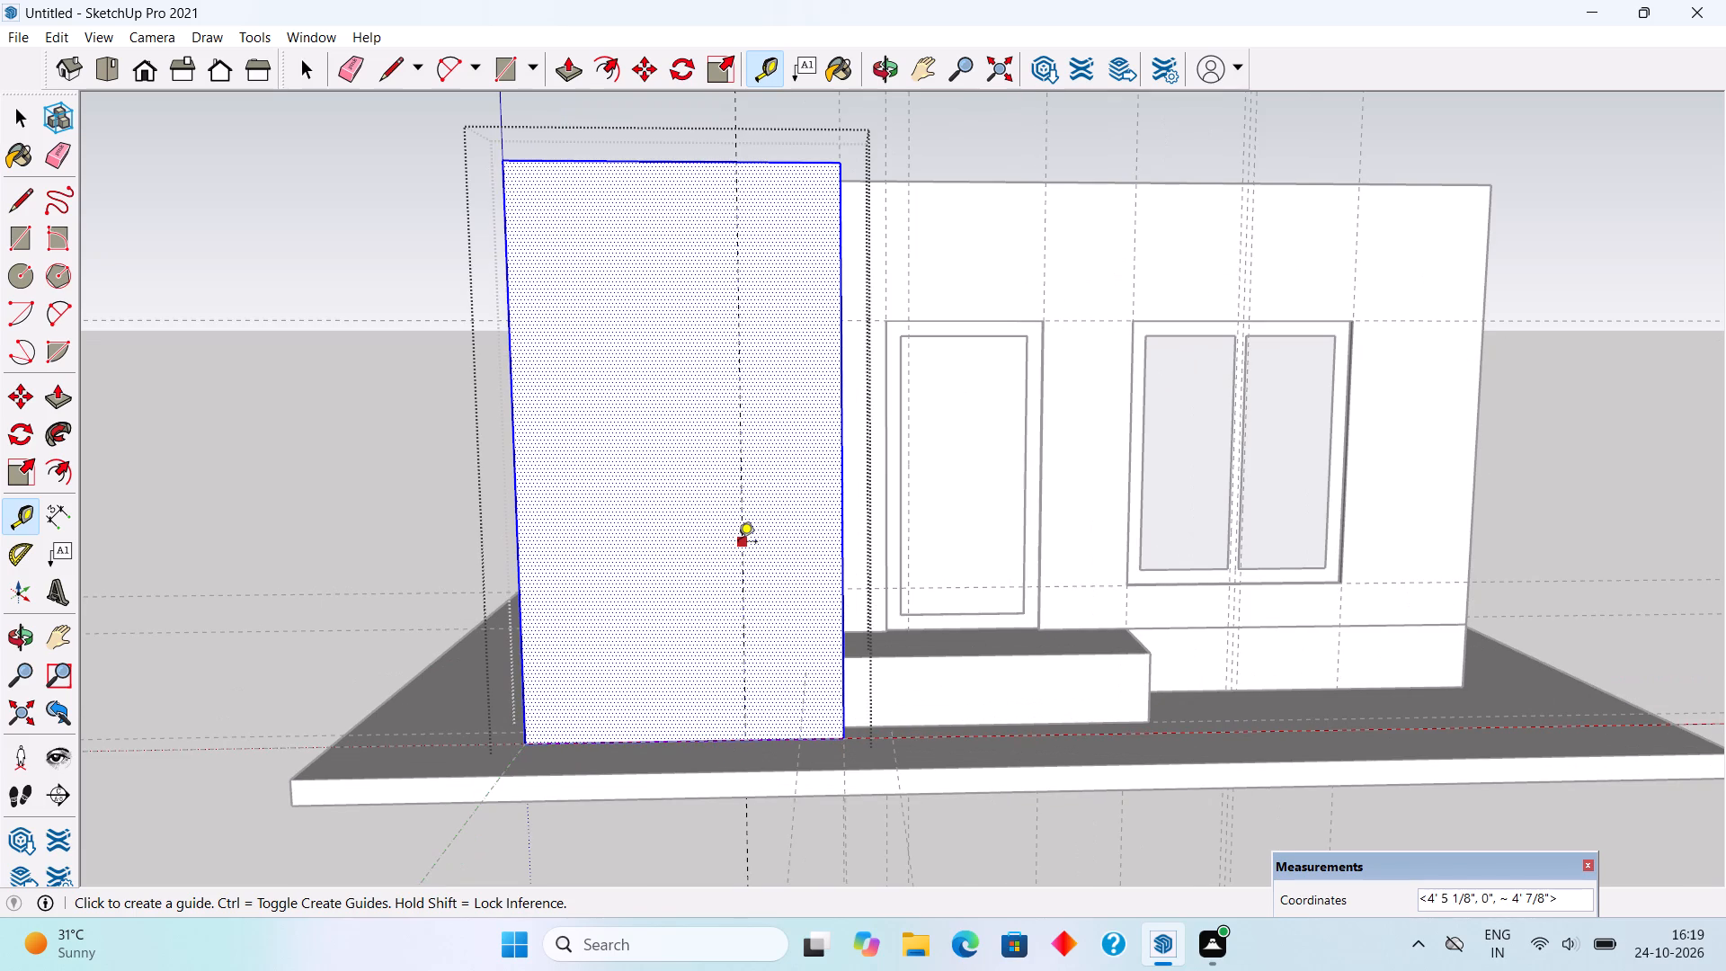
{"action": "left_click", "coordinate": [738, 543]}
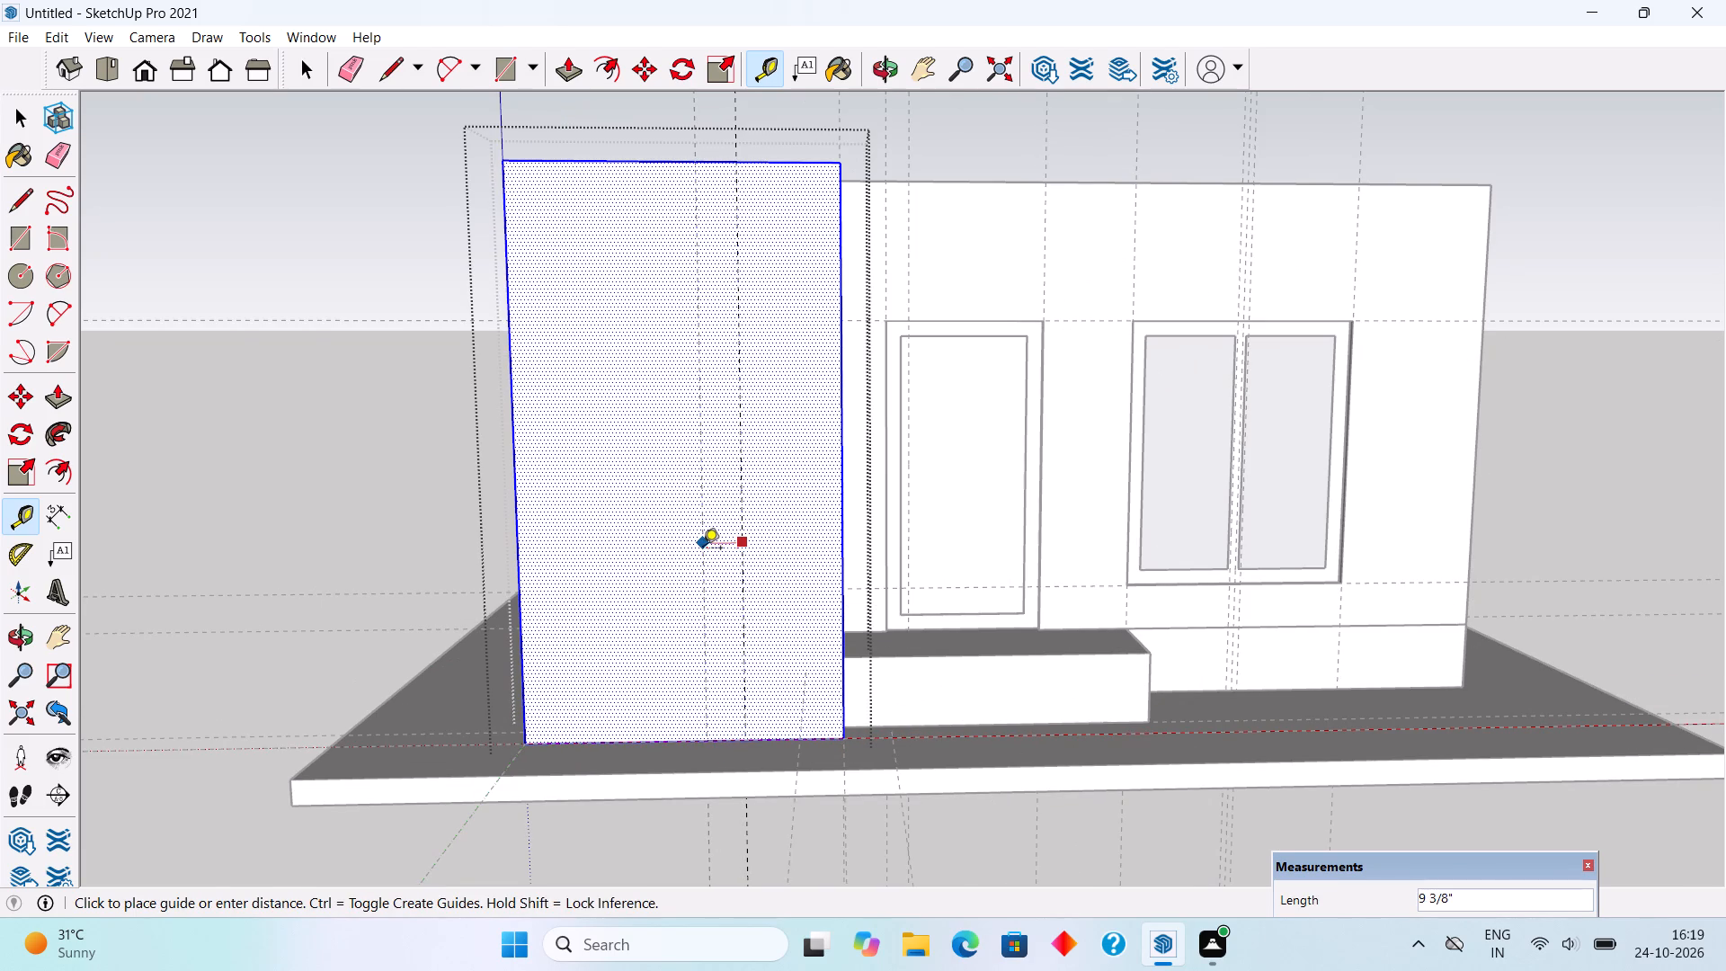
{"action": "type", "text": "6\""}
{"action": "key", "text": "Return"}
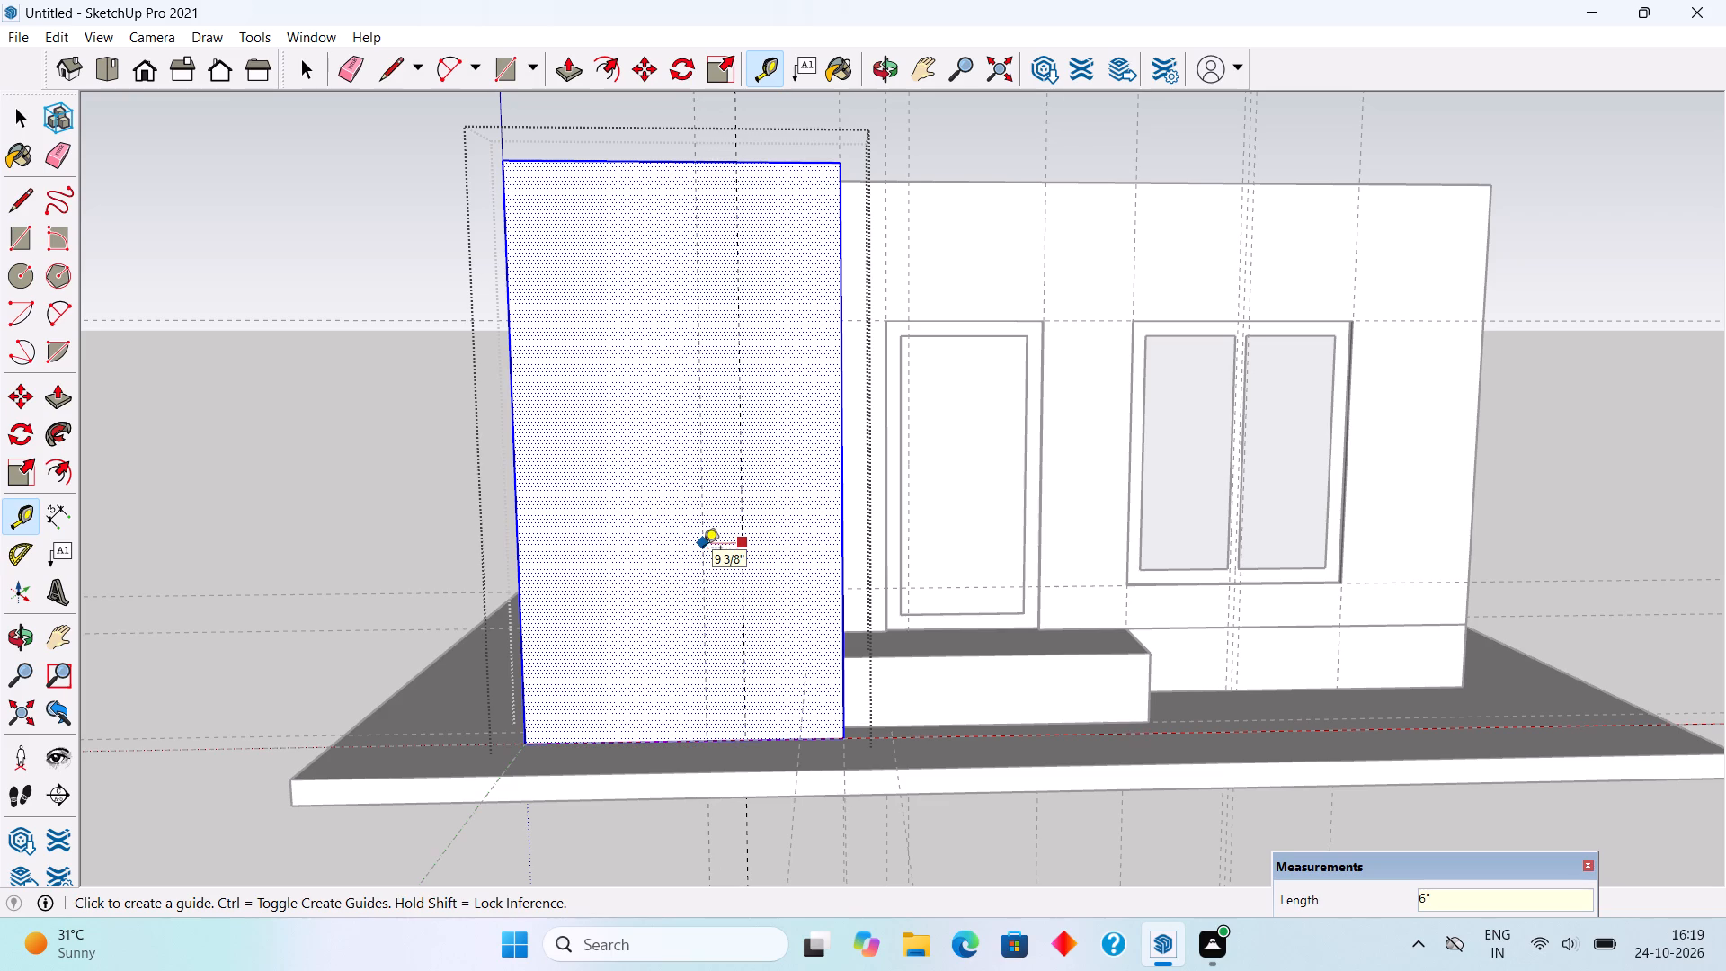
Measure the width of the window frame on the door wall.
{"action": "scroll", "coordinate": [728, 558], "scroll_direction": "up", "scroll_amount": 1}
{"action": "left_click", "coordinate": [709, 503]}
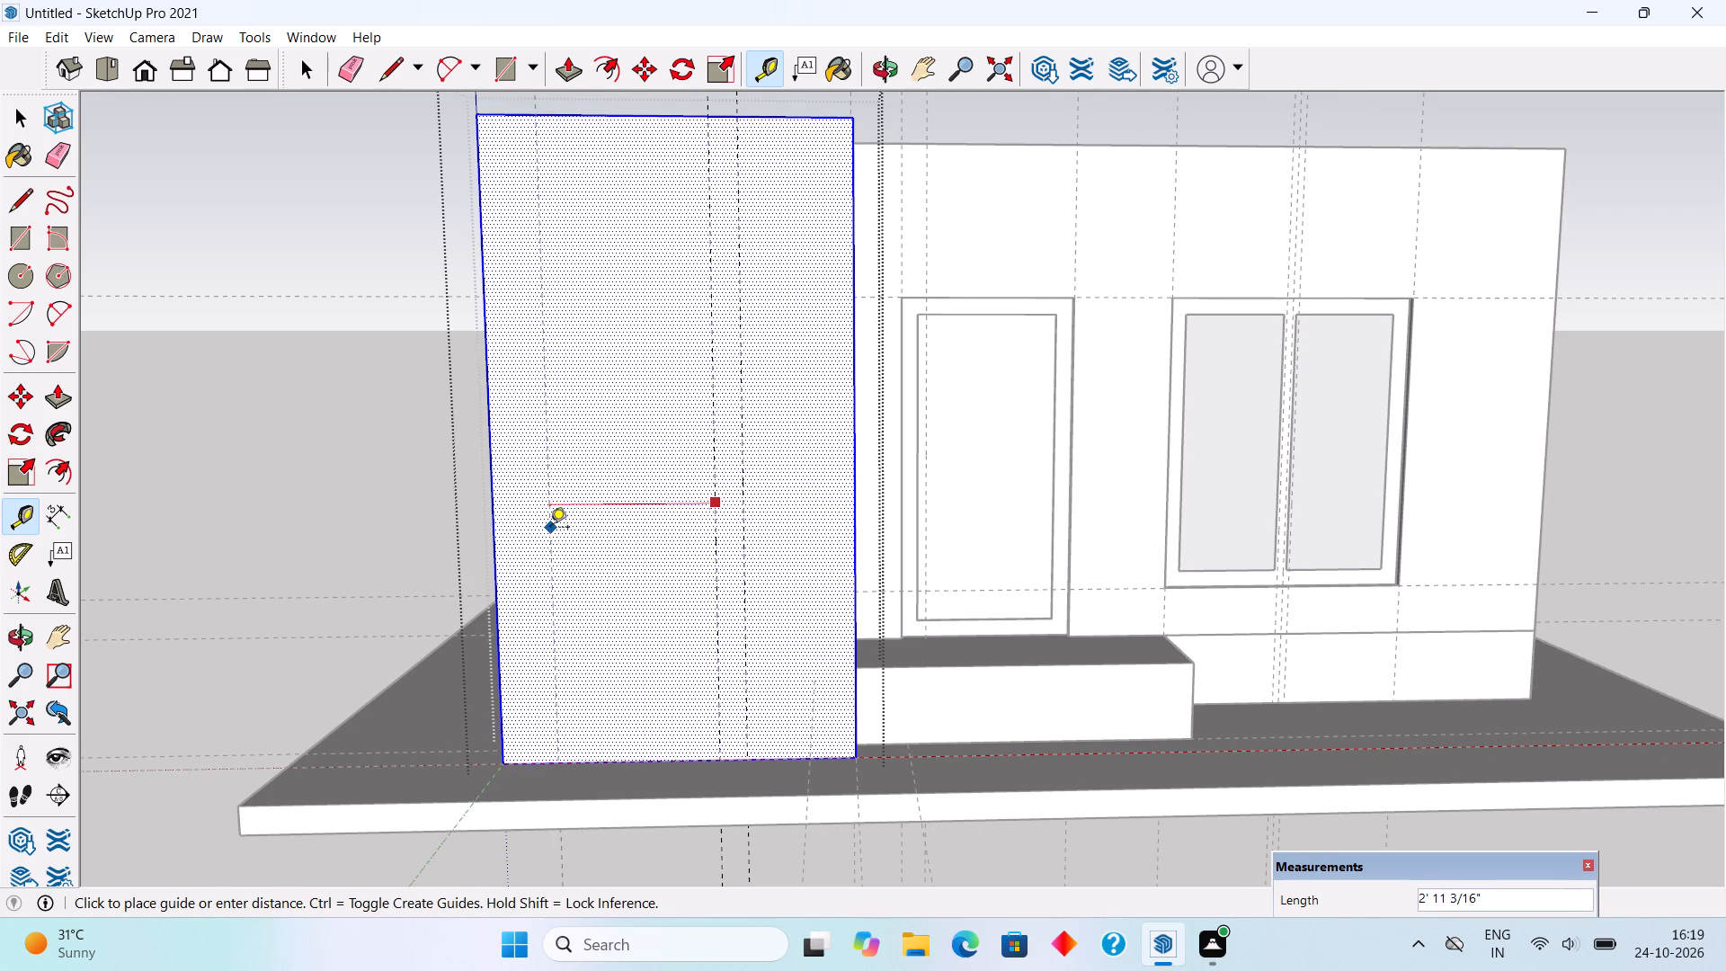
{"action": "key", "text": "t"}
{"action": "left_click", "coordinate": [1411, 442]}
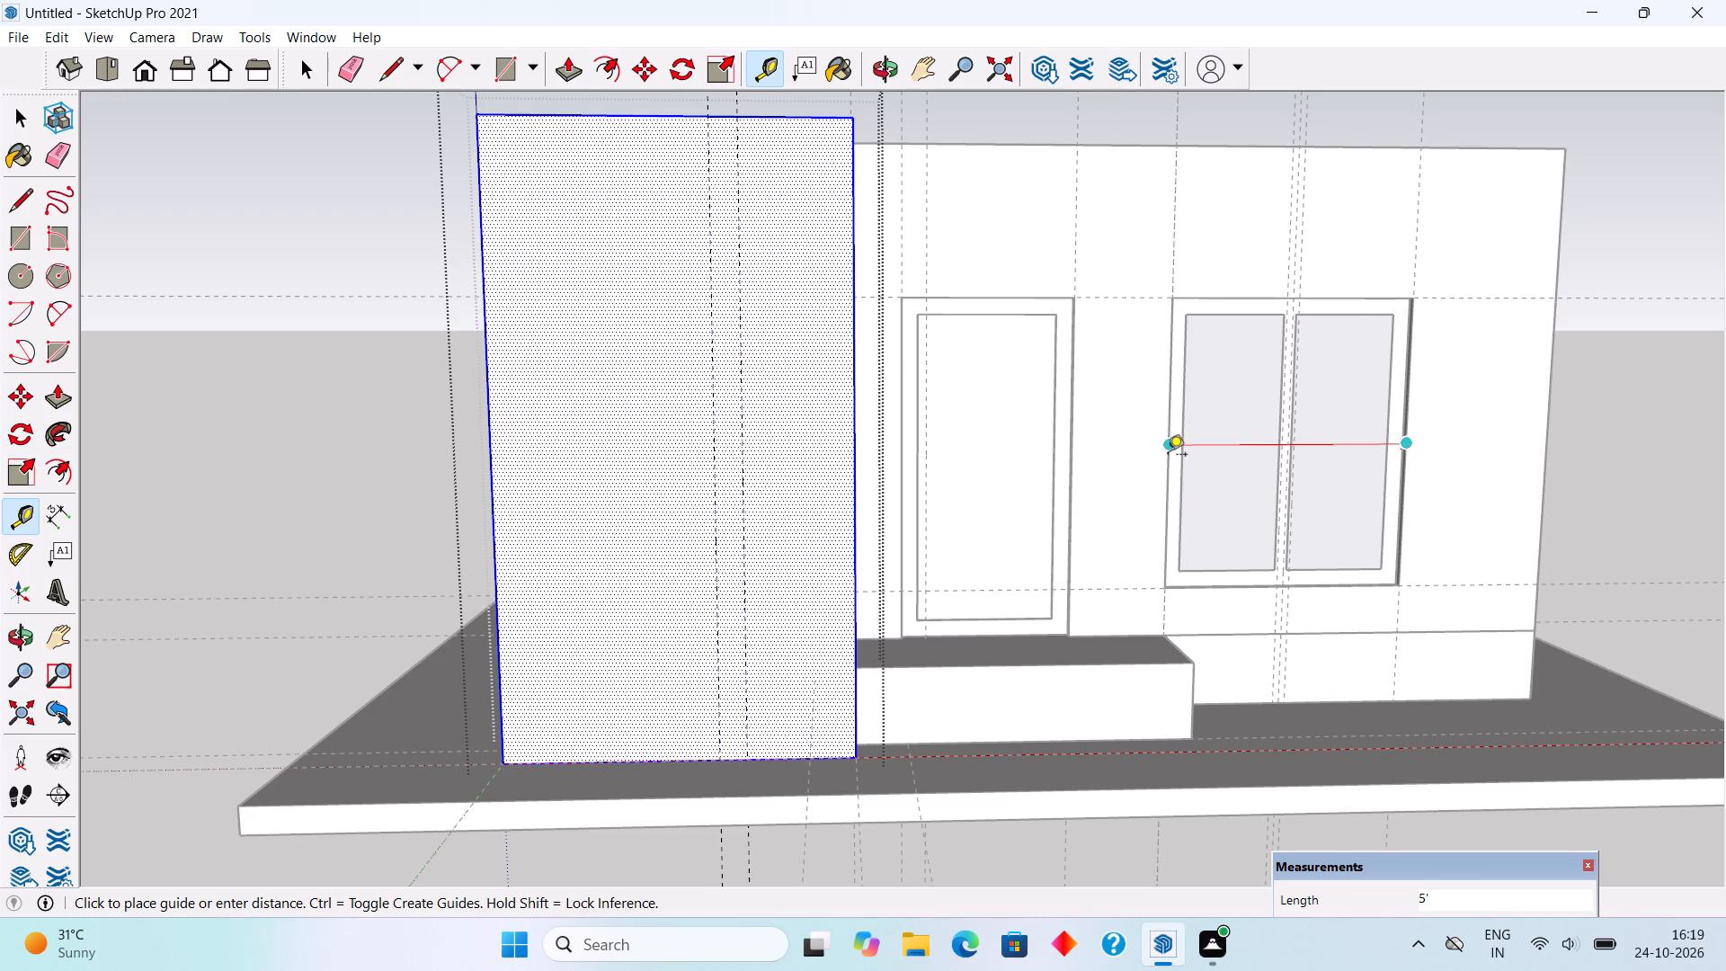
{"action": "key", "text": "space"}
{"action": "type", "text": "t"}
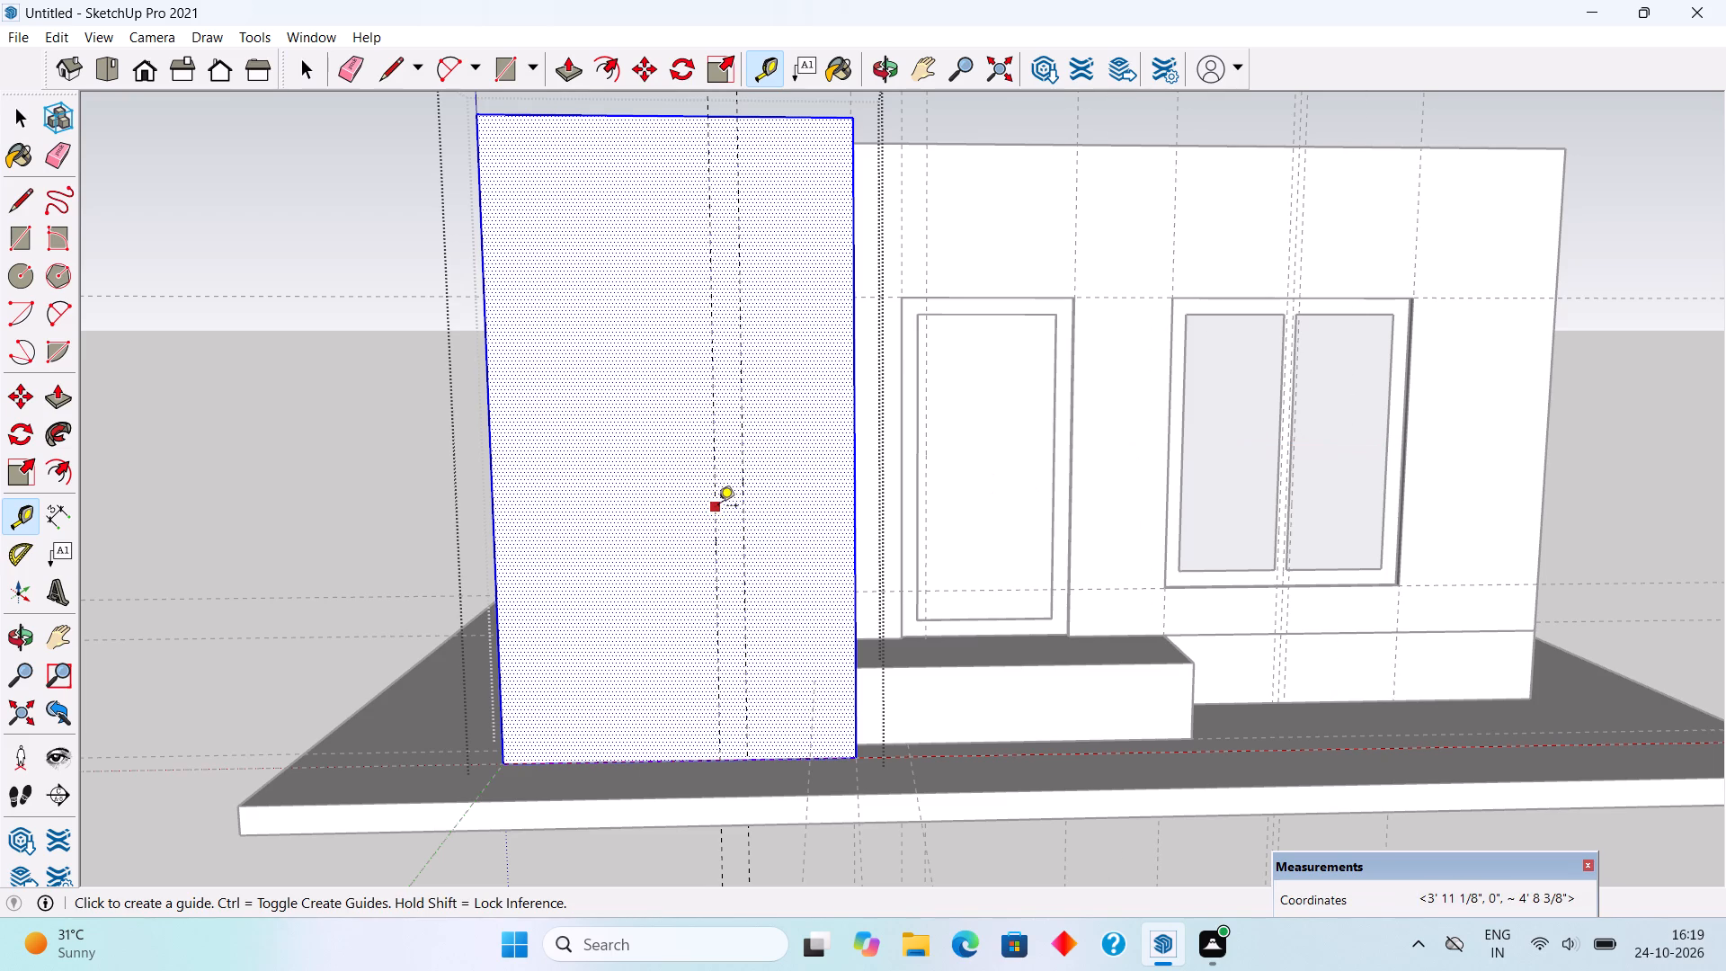
Place a vertical guide 4' from the inner guide, toward the front wall's free end.
{"action": "left_click", "coordinate": [718, 507]}
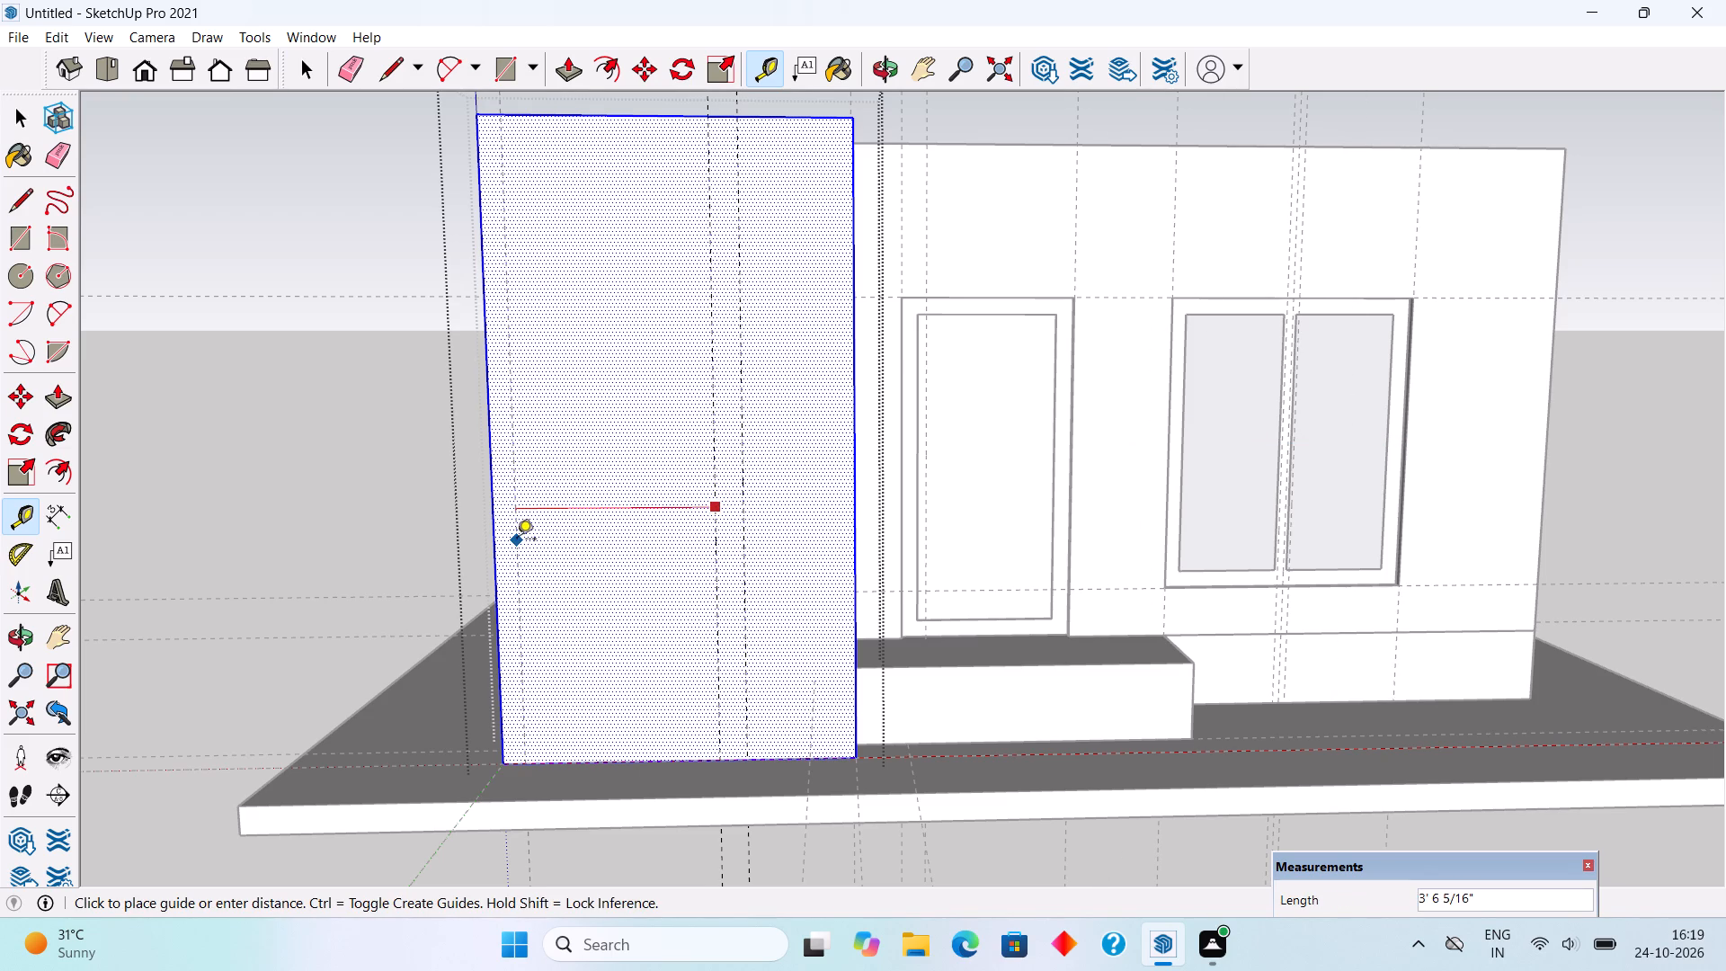
{"action": "type", "text": "4'"}
{"action": "key", "text": "Return"}
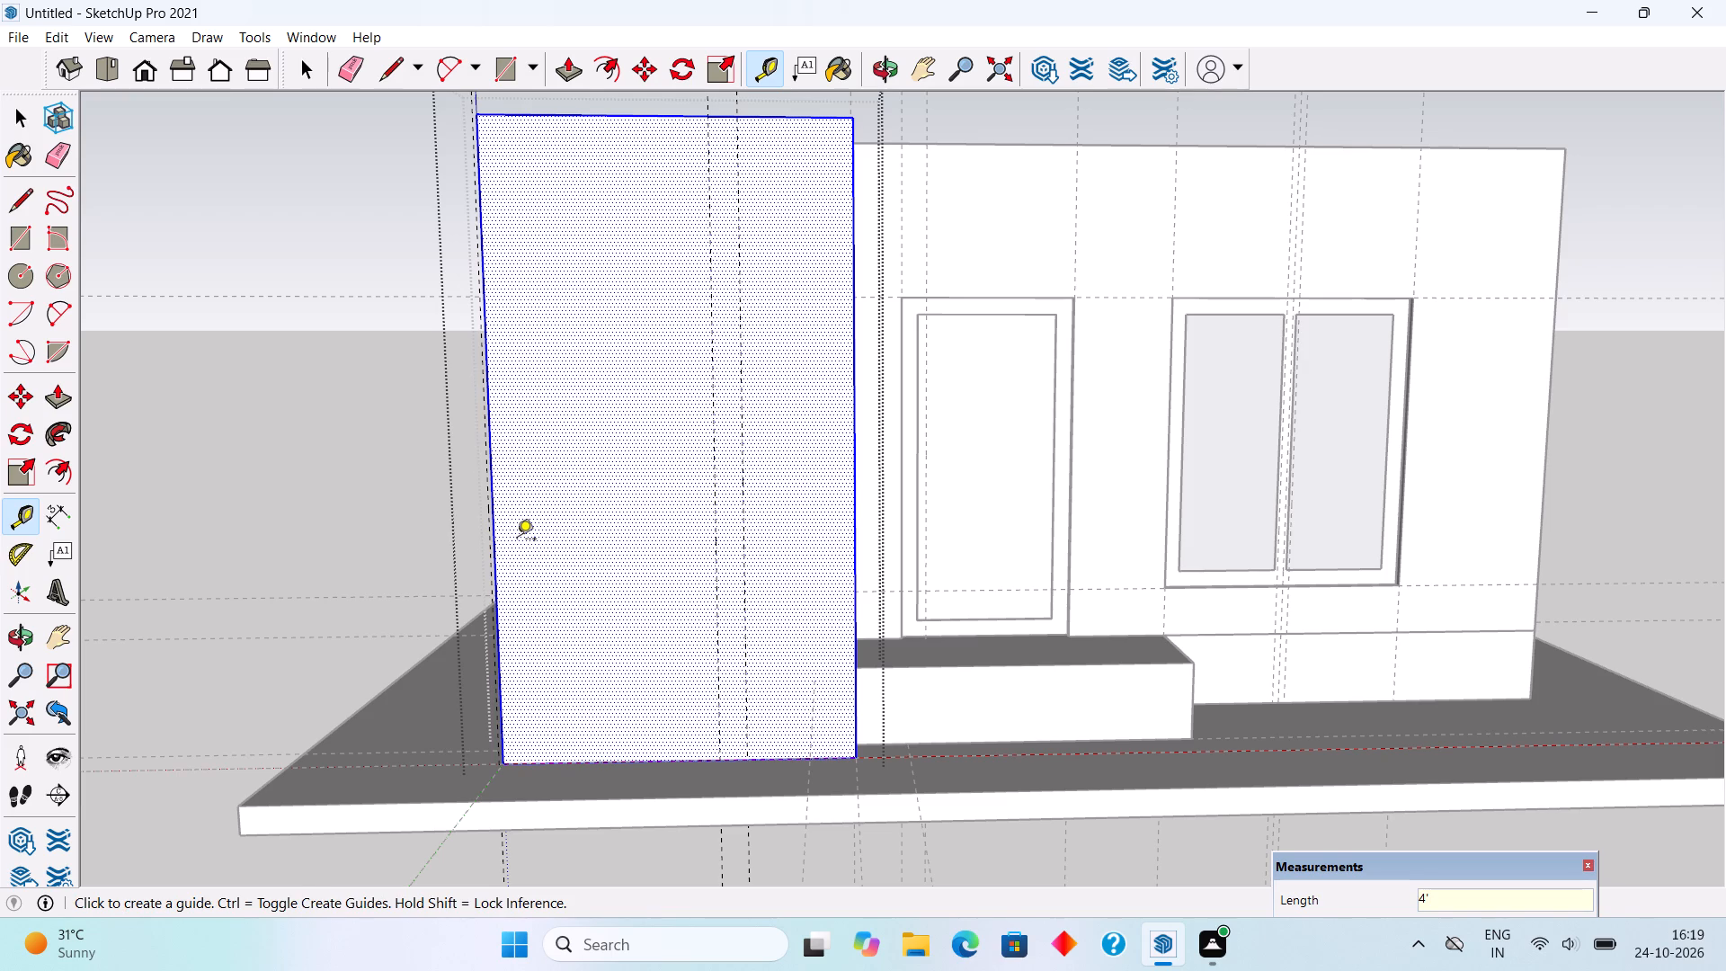
Push/Pull the front wall's free end face outward to lengthen the wall past the outermost guide, and leave the group.
{"action": "key", "text": "space"}
{"action": "middle_click_drag", "start_coordinate": [565, 549], "coordinate": [698, 558]}
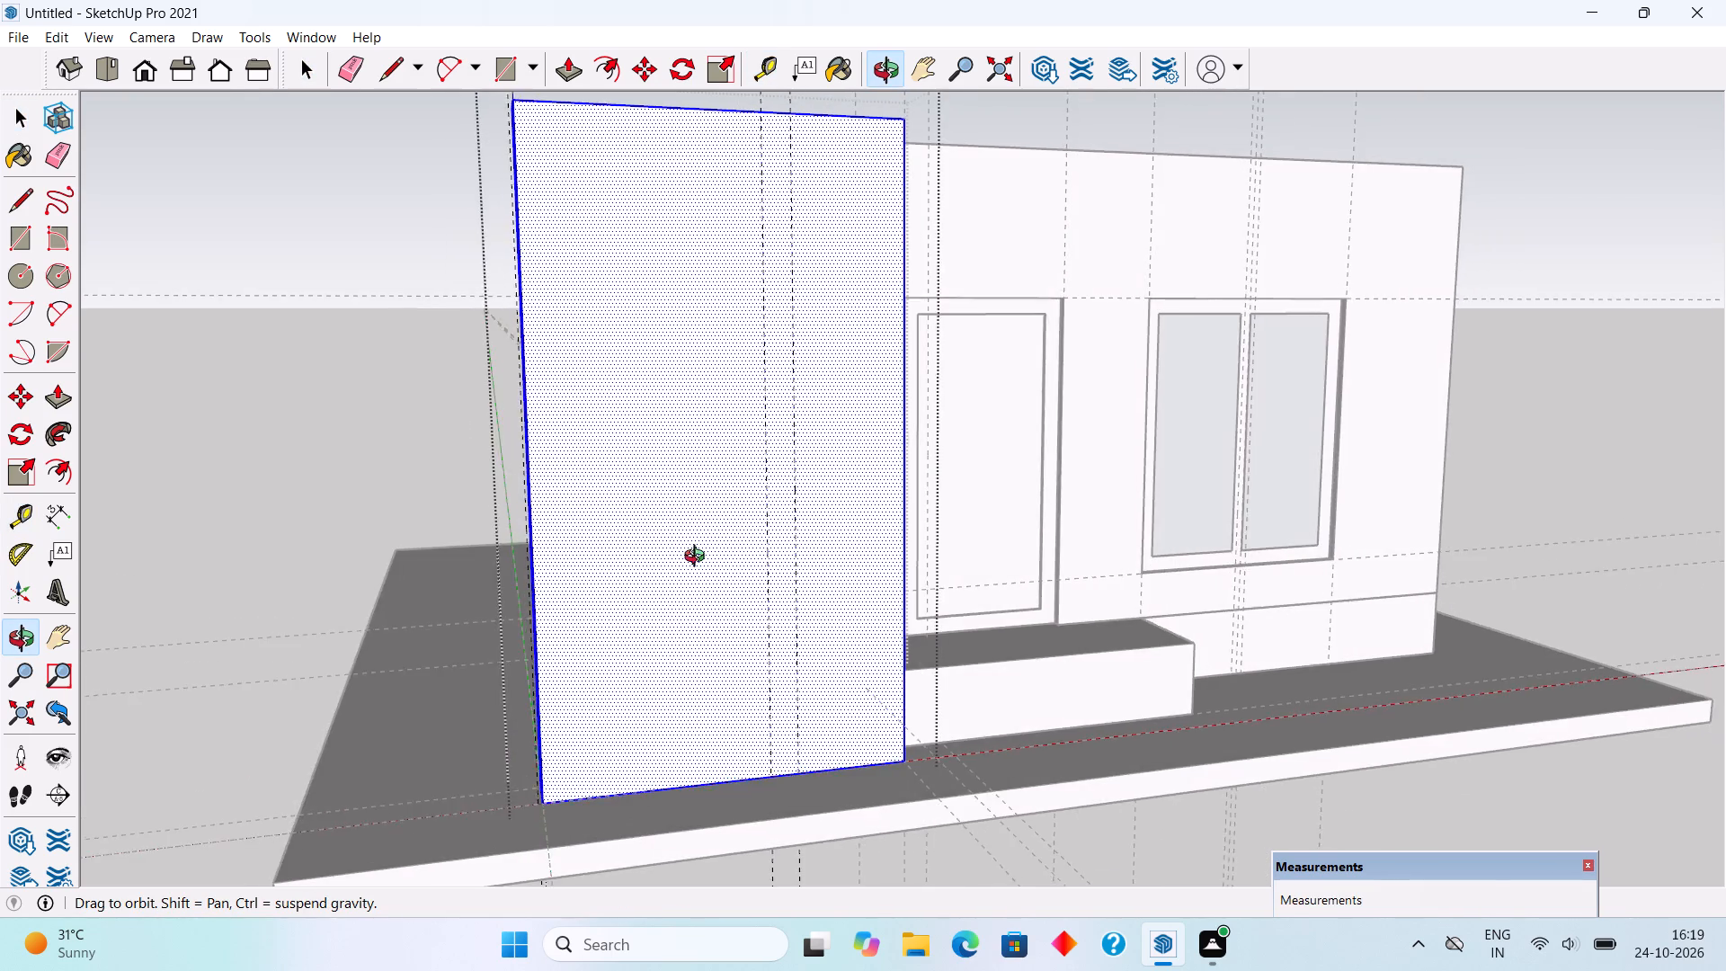
{"action": "middle_click_drag", "start_coordinate": [698, 558], "coordinate": [1089, 668]}
{"action": "scroll", "coordinate": [885, 747], "scroll_direction": "up", "scroll_amount": 3}
{"action": "triple_click", "coordinate": [841, 721]}
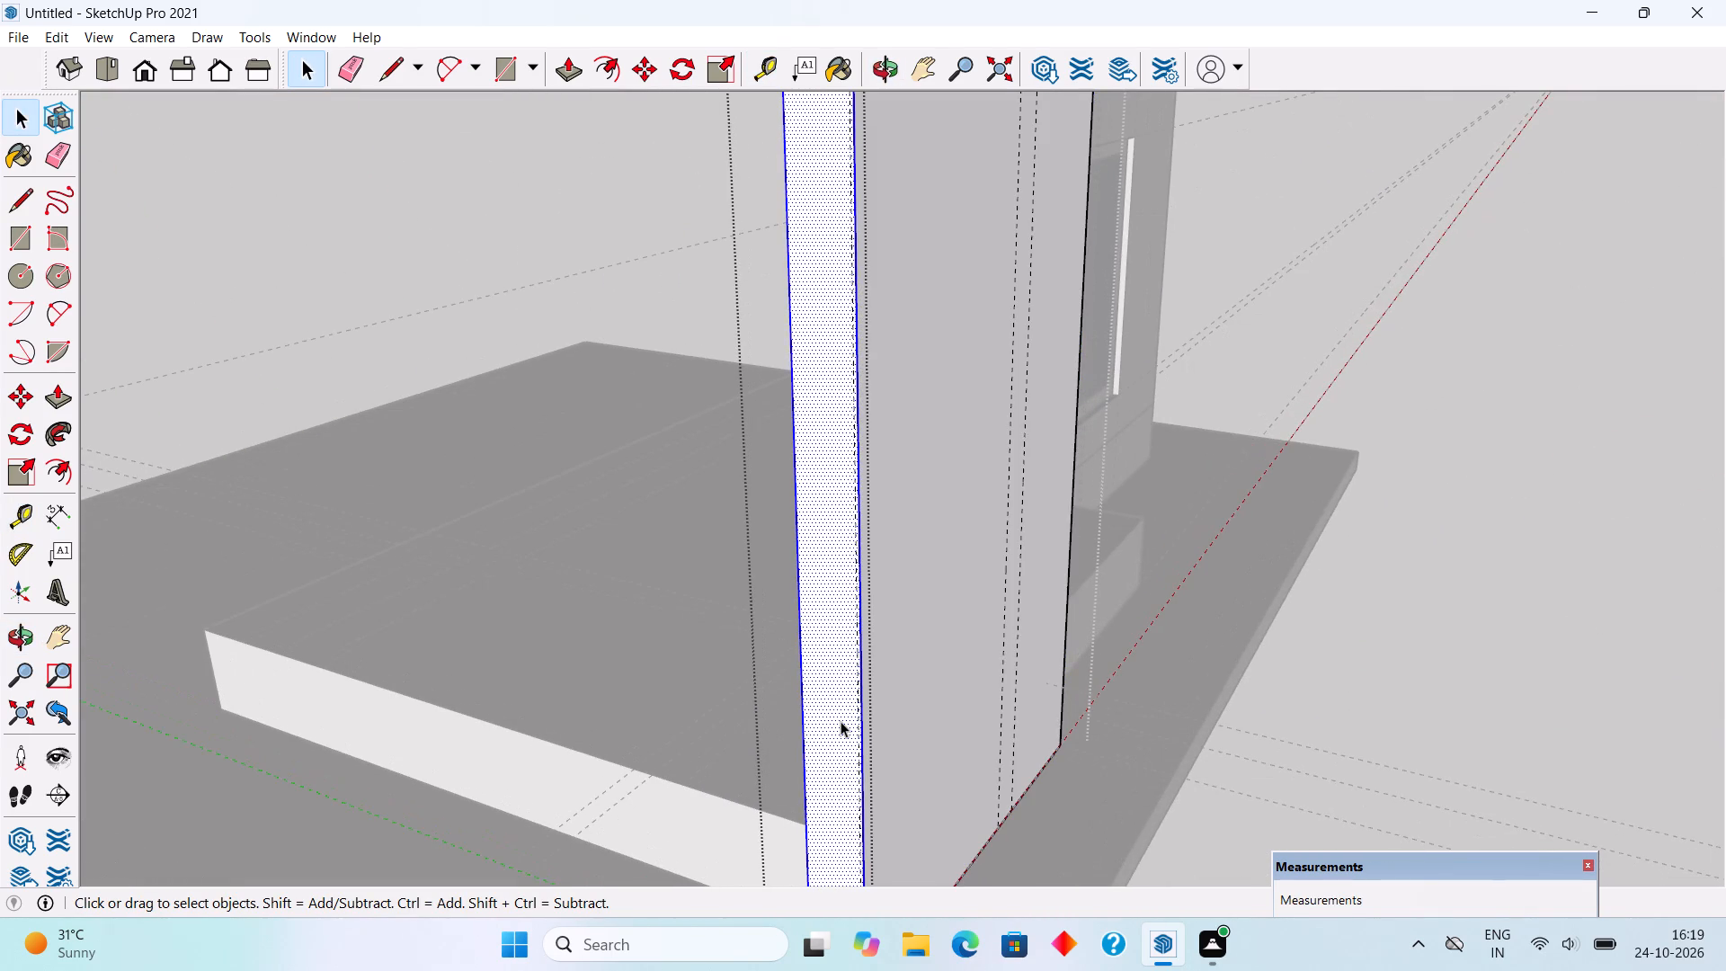
{"action": "key", "text": "p"}
{"action": "left_click", "coordinate": [841, 721]}
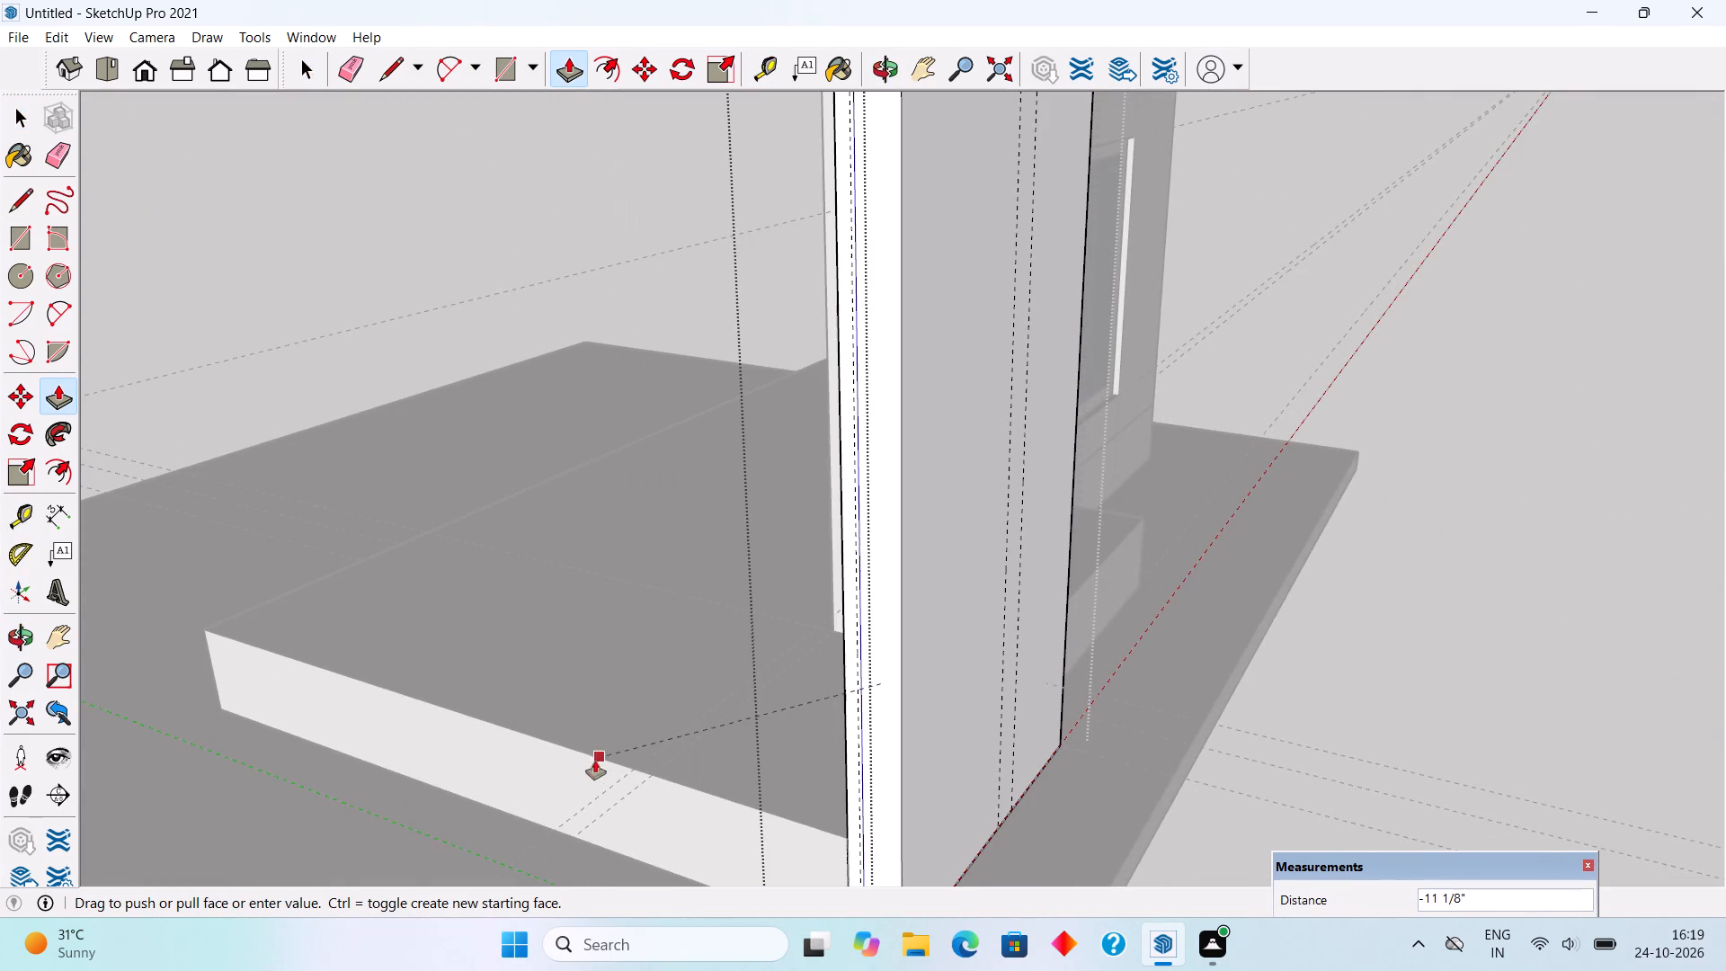
{"action": "scroll", "coordinate": [464, 820], "scroll_direction": "down", "scroll_amount": 4}
{"action": "left_click", "coordinate": [467, 813]}
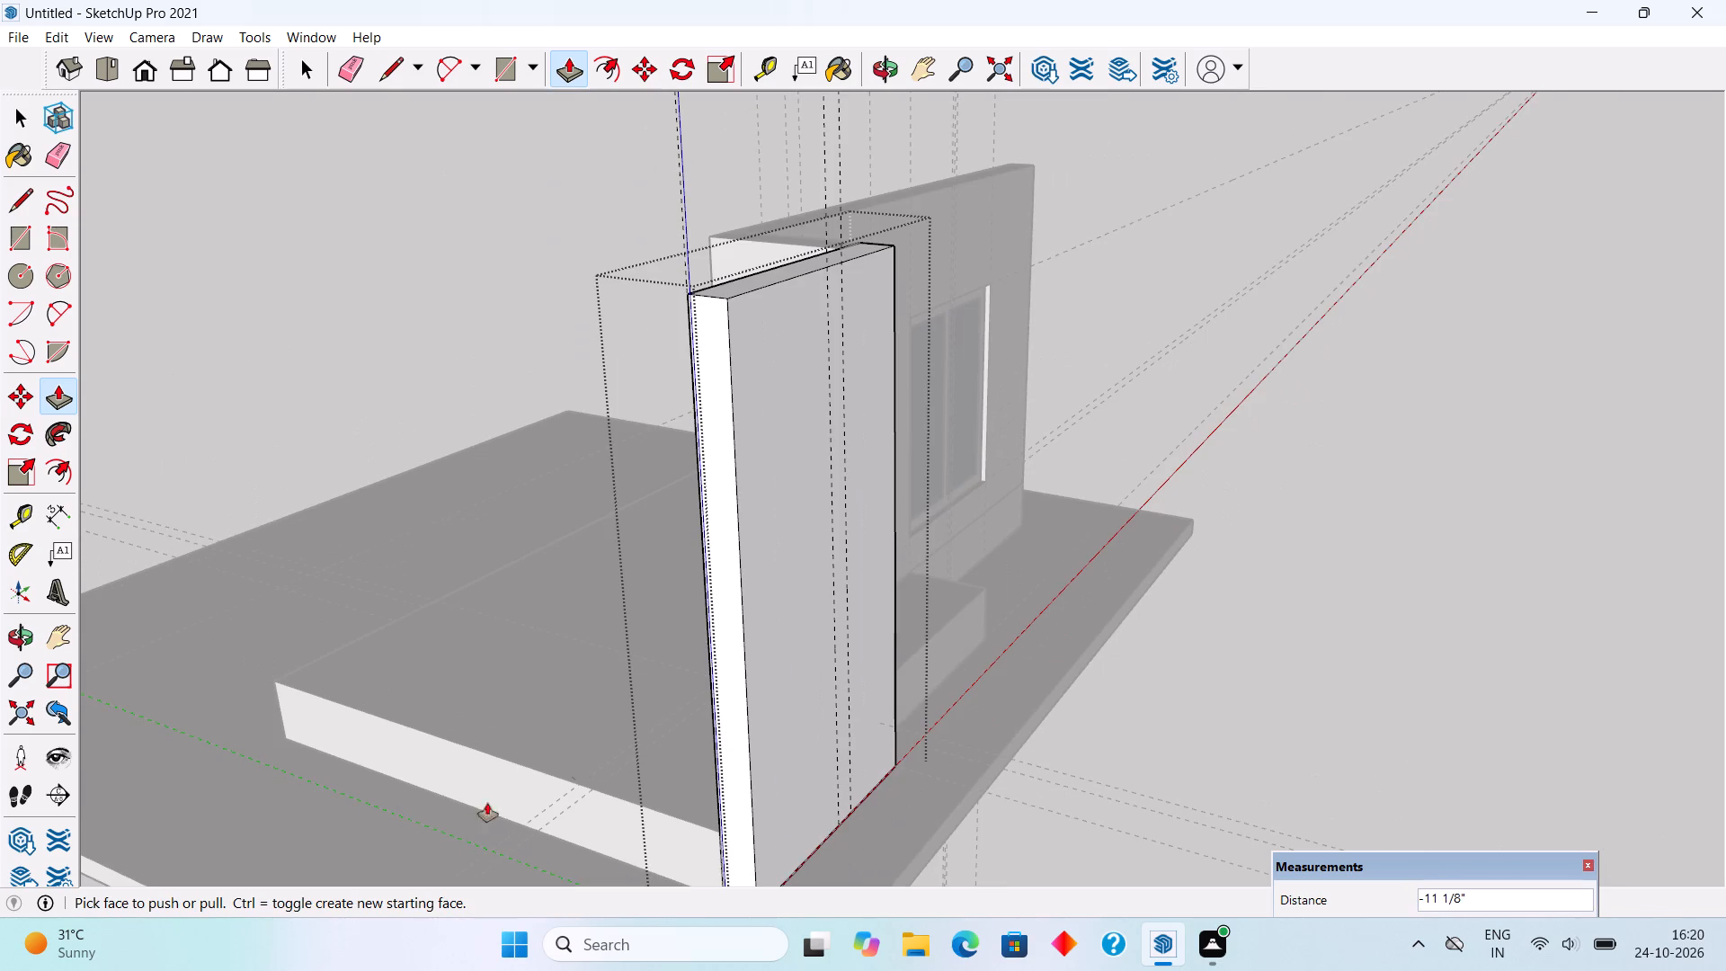
{"action": "middle_click_drag", "start_coordinate": [713, 601], "coordinate": [460, 482]}
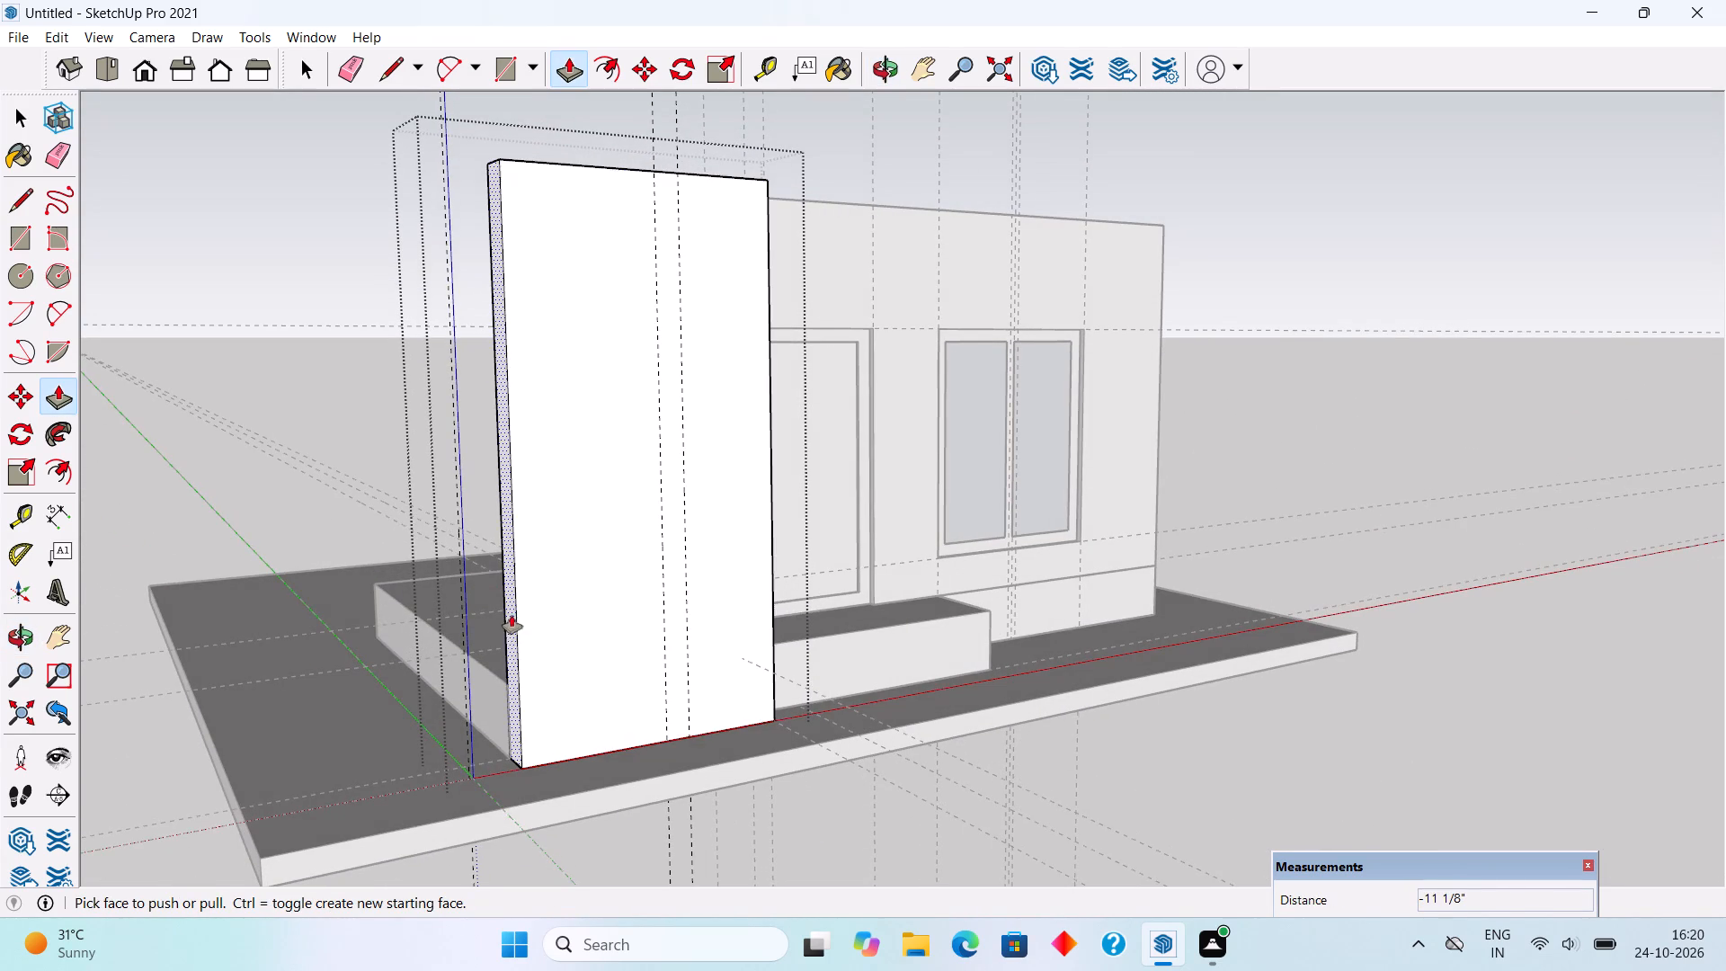
{"action": "left_click", "coordinate": [508, 629]}
{"action": "left_click", "coordinate": [368, 687]}
{"action": "key", "text": "space"}
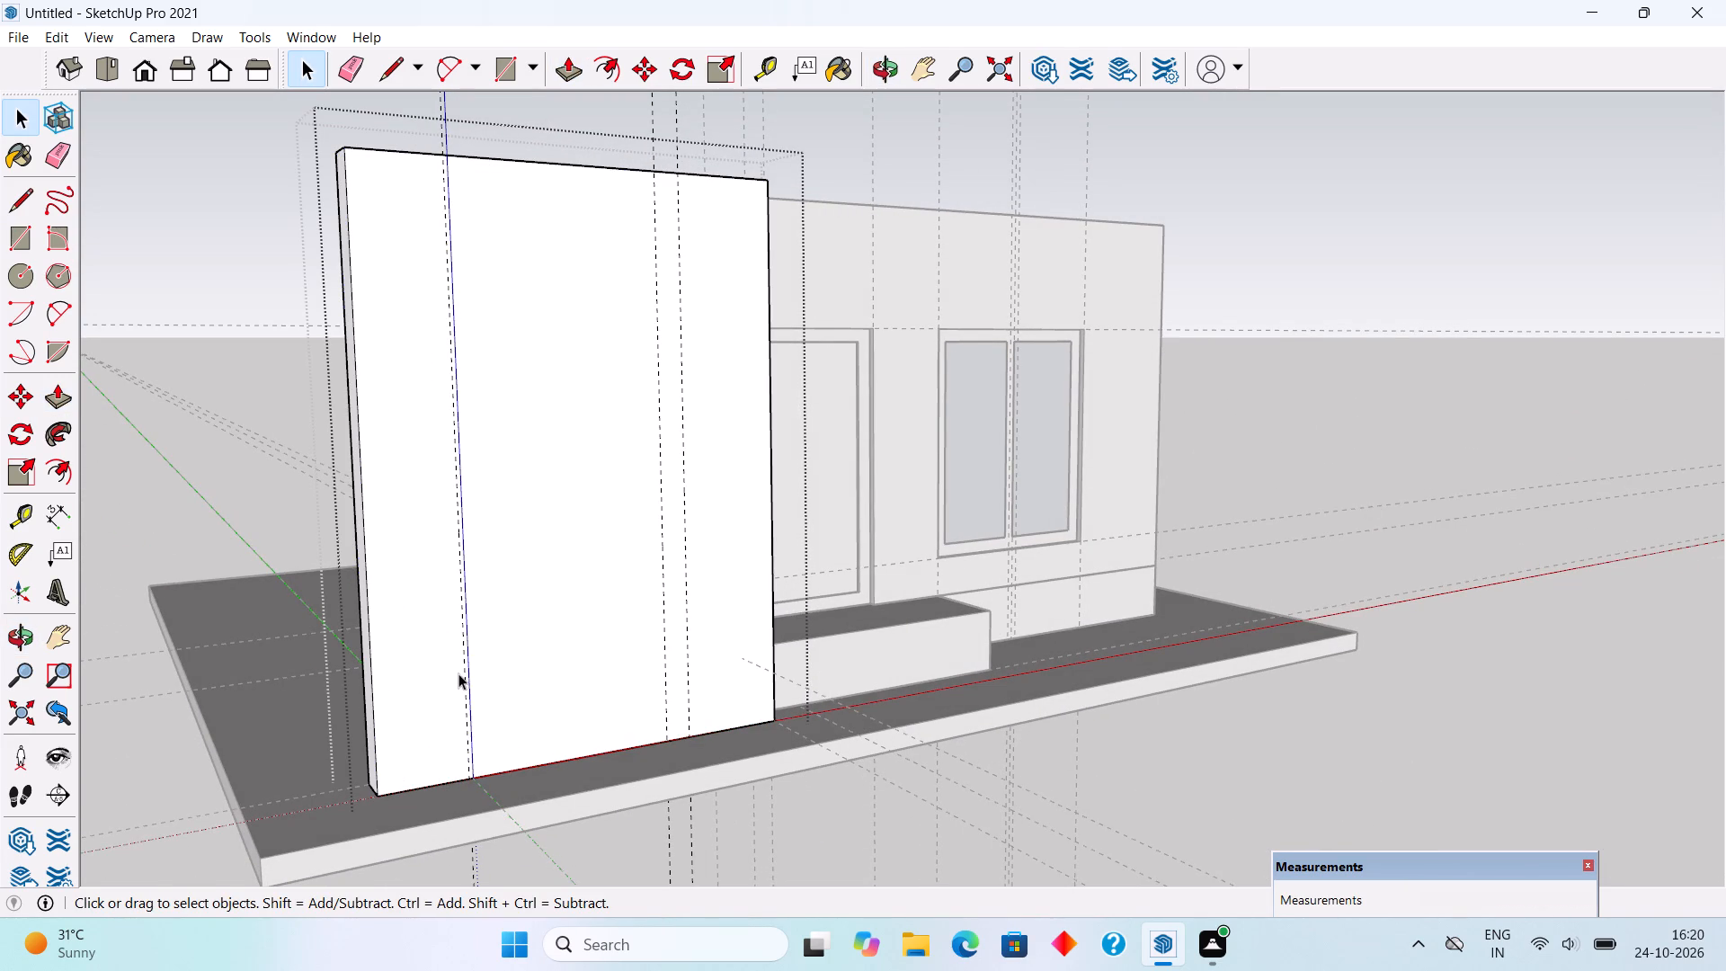
{"action": "left_click", "coordinate": [196, 468]}
Place a horizontal guide on the front wall 3' above its bottom edge.
{"action": "middle_click_drag", "start_coordinate": [737, 668], "coordinate": [476, 742]}
{"action": "scroll", "coordinate": [362, 550], "scroll_direction": "up", "scroll_amount": 5}
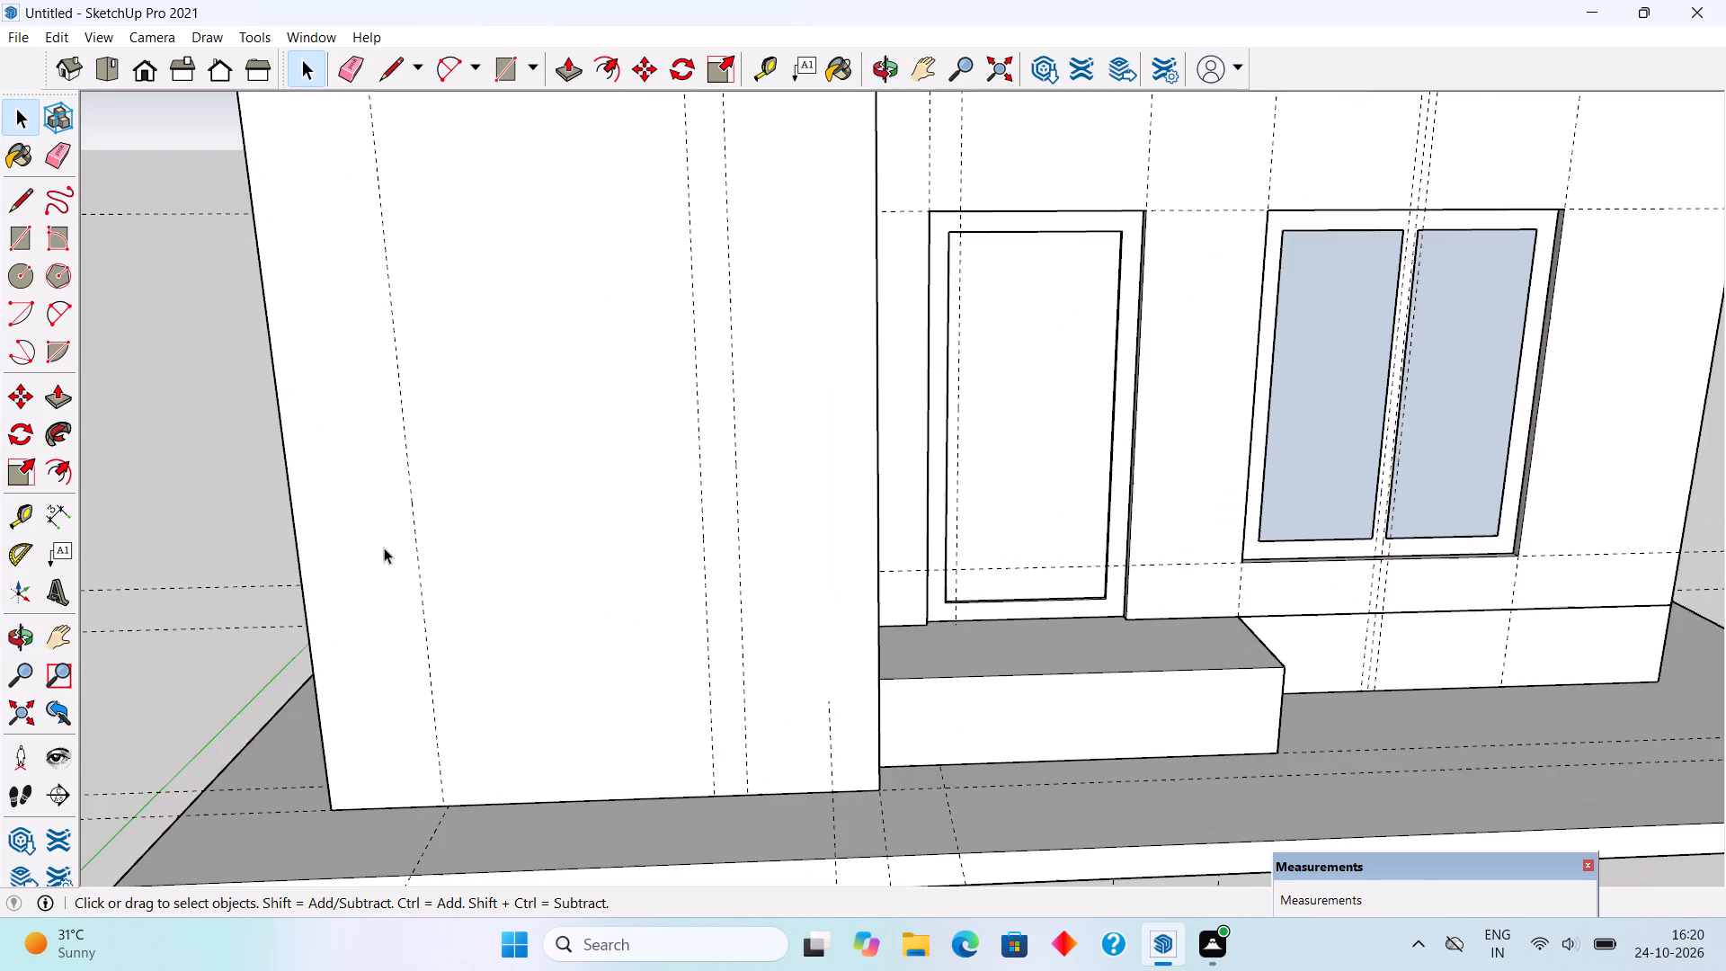
{"action": "middle_click_drag", "start_coordinate": [432, 557], "coordinate": [482, 552]}
{"action": "scroll", "coordinate": [480, 552], "scroll_direction": "down", "scroll_amount": 4}
{"action": "middle_click_drag", "start_coordinate": [511, 587], "coordinate": [608, 586]}
{"action": "key", "text": "t"}
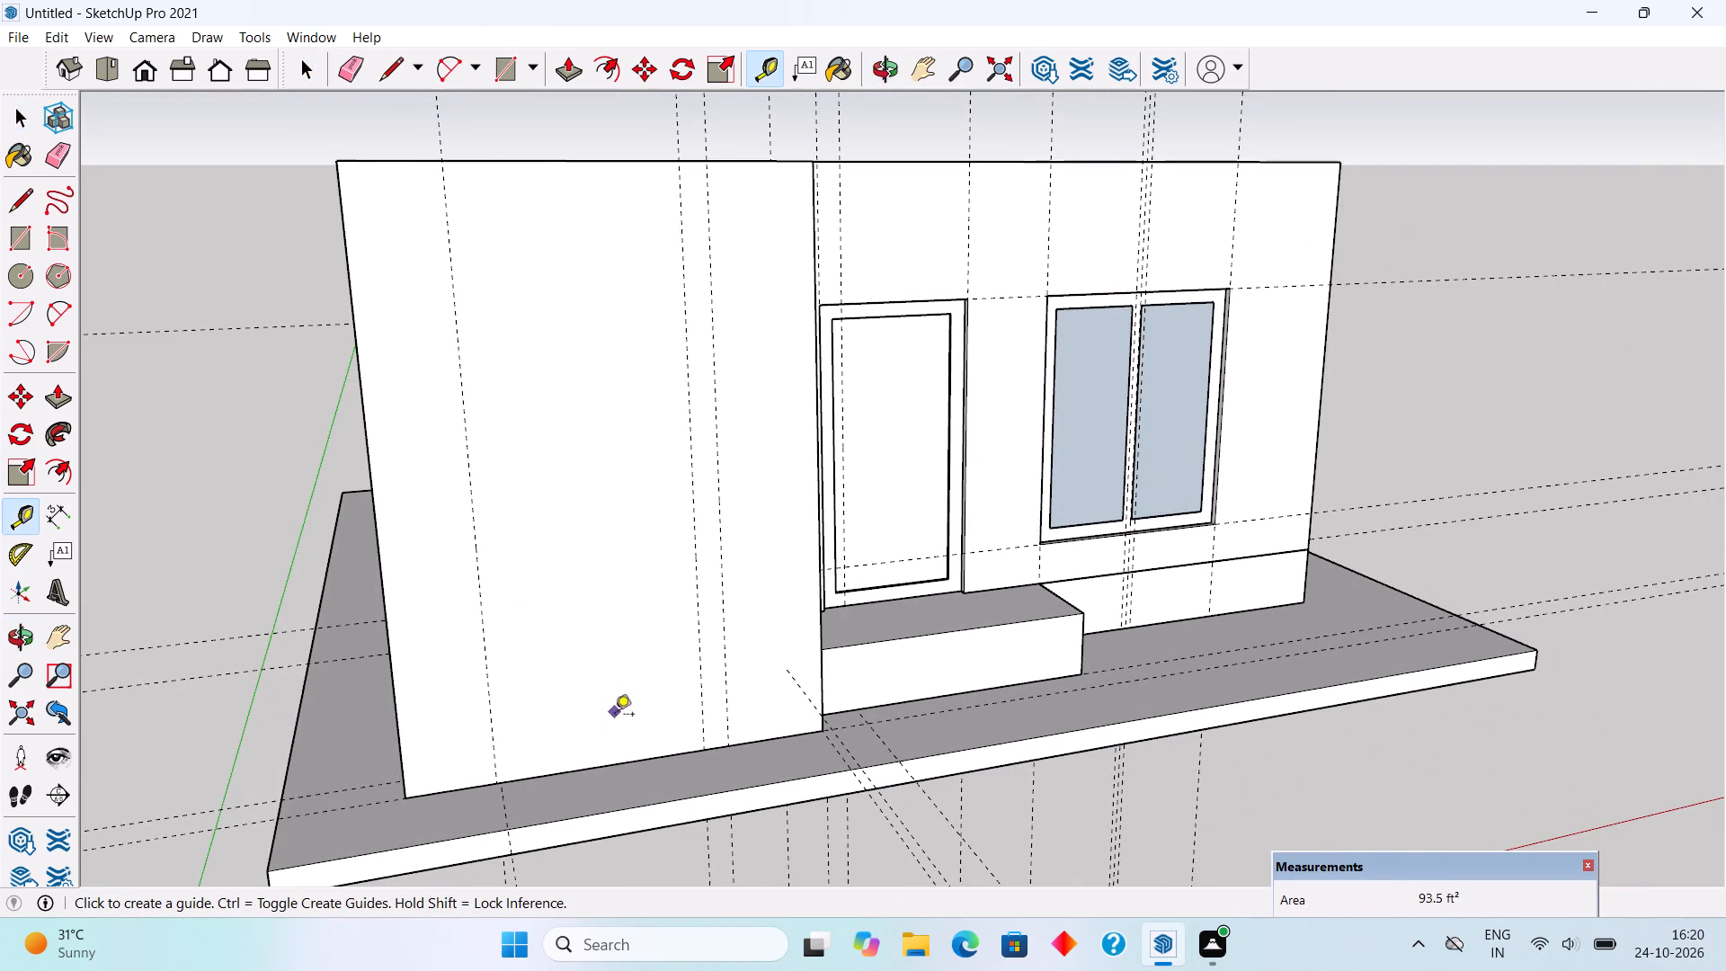
{"action": "left_click", "coordinate": [615, 768]}
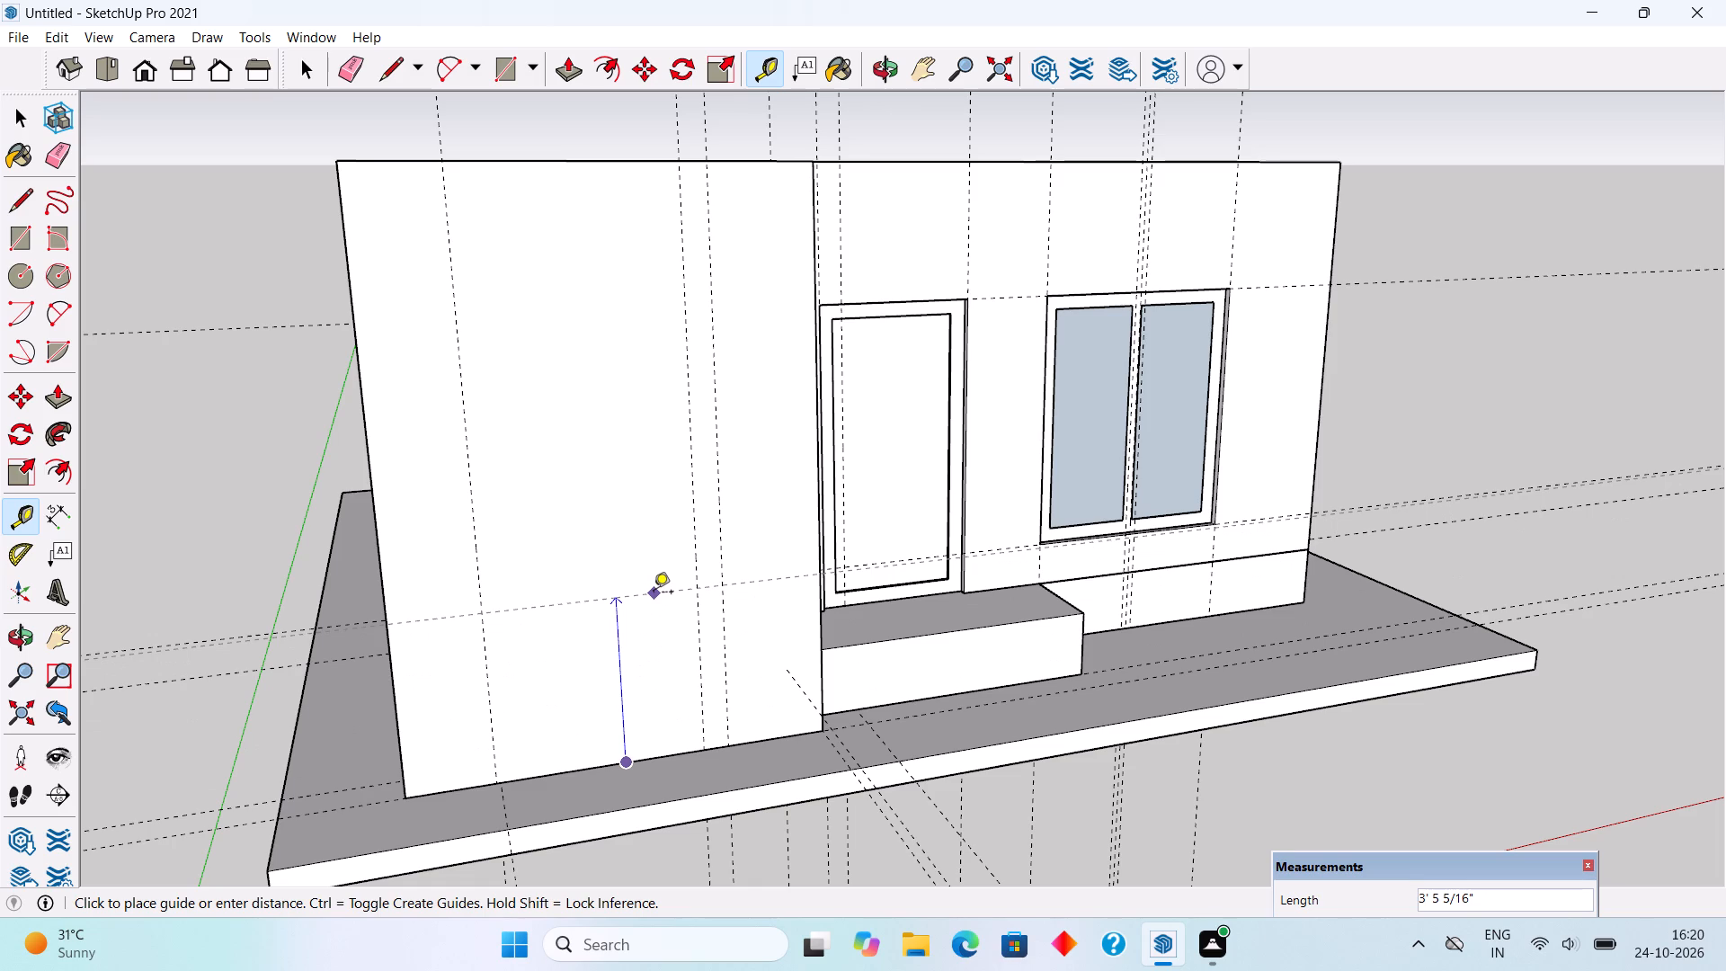
{"action": "middle_click_drag", "start_coordinate": [649, 591], "coordinate": [643, 579]}
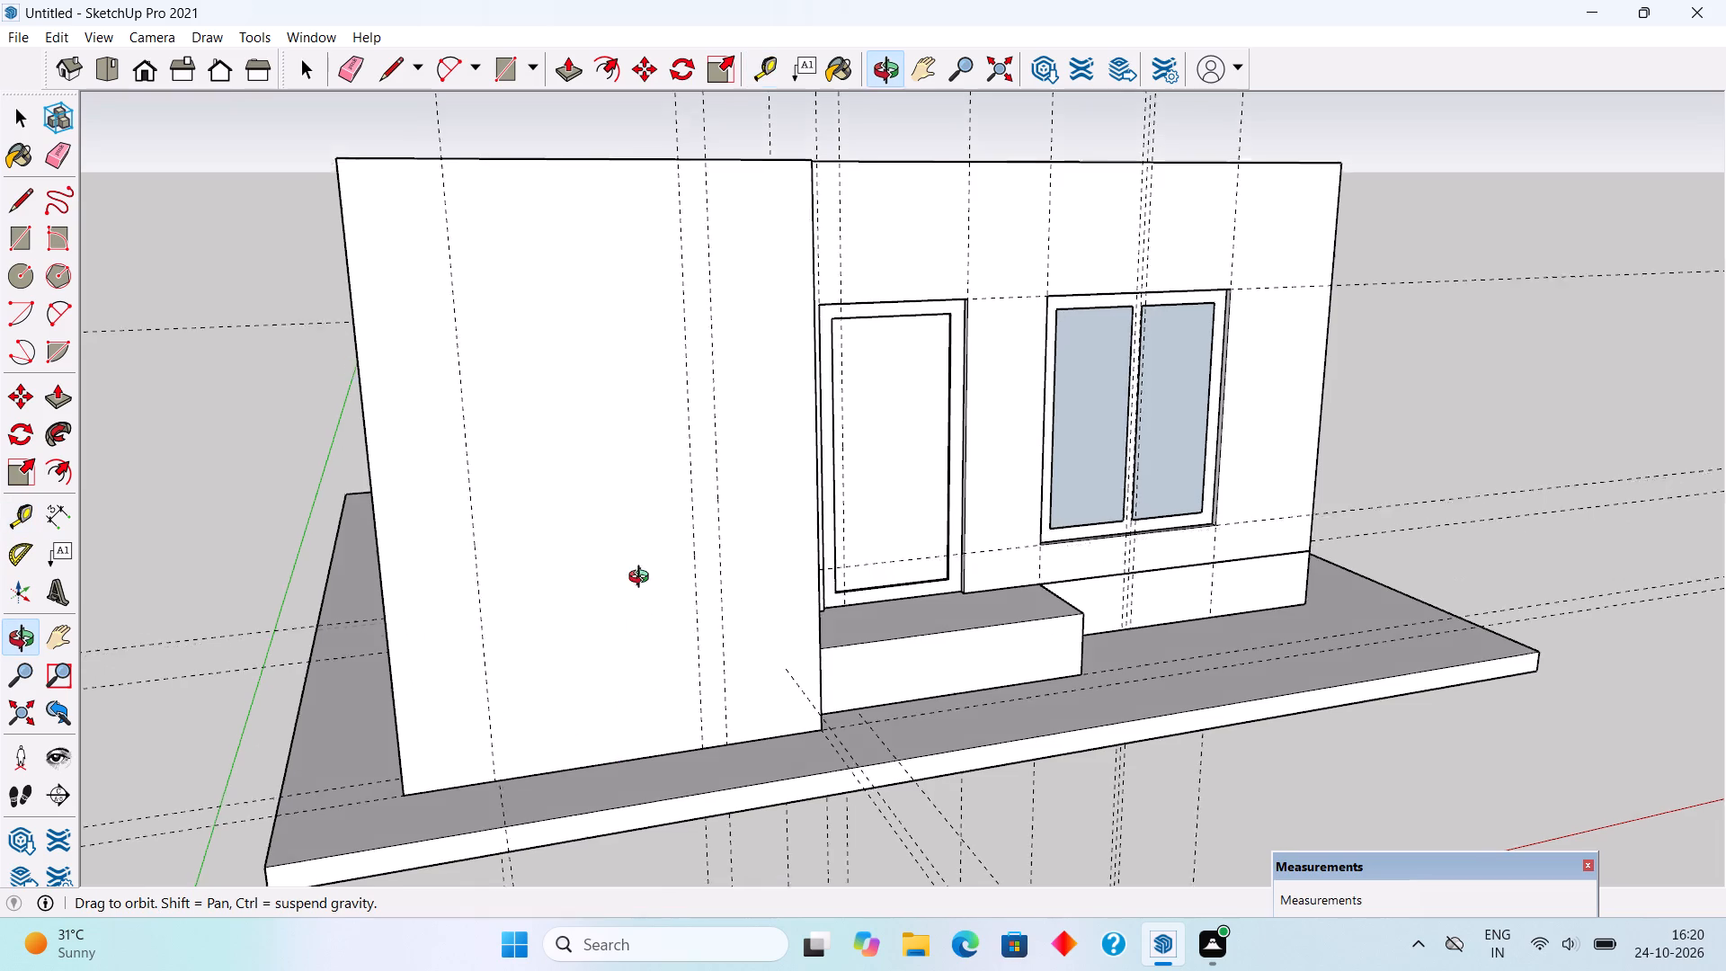
{"action": "middle_click_drag", "start_coordinate": [643, 579], "coordinate": [522, 487]}
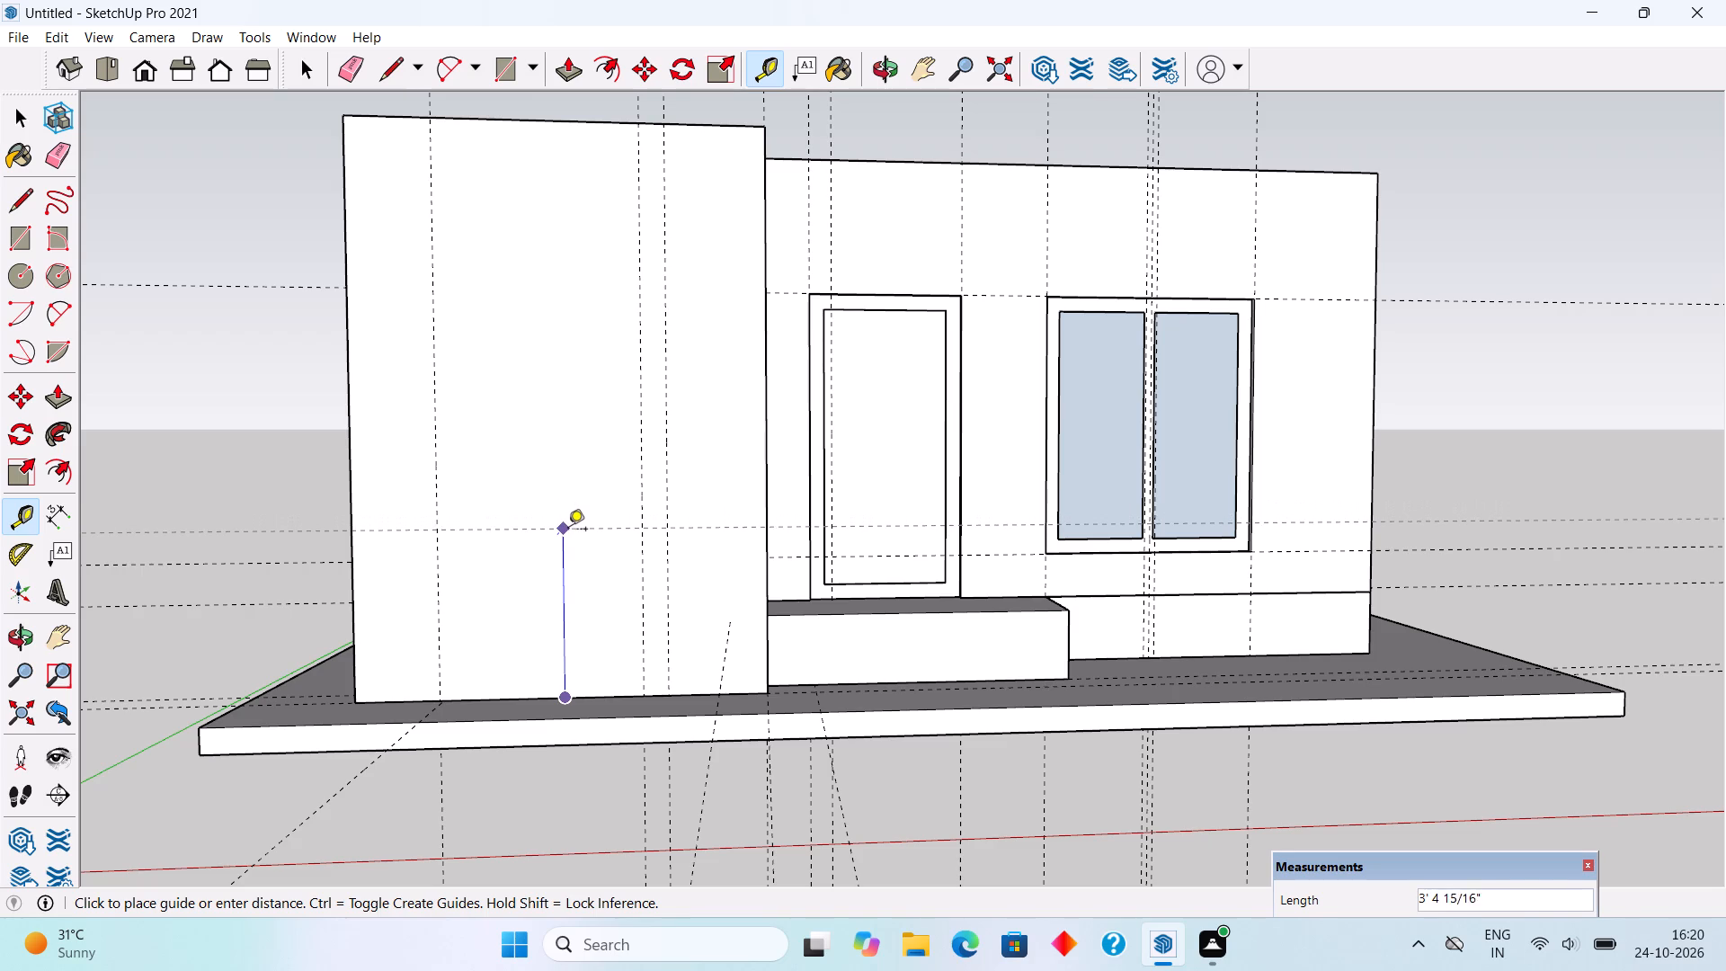
{"action": "type", "text": "3'"}
{"action": "key", "text": "Return"}
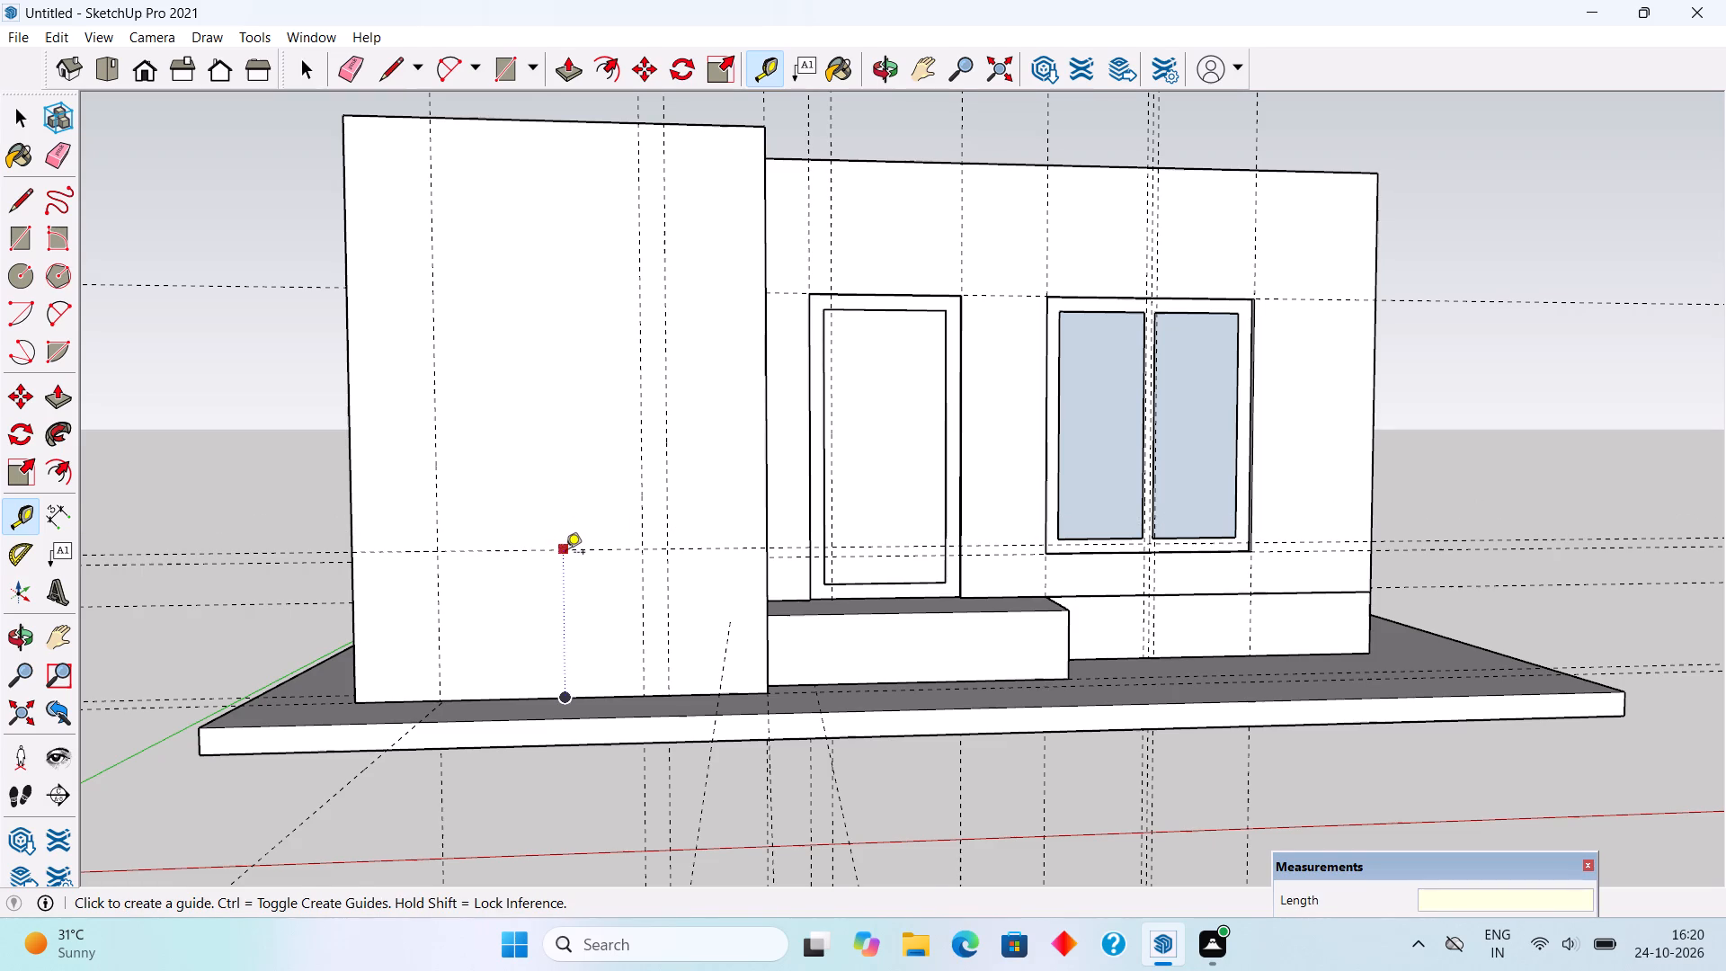
Place horizontal guides on the front wall 1' above the 3' guide and another 4' above that.
{"action": "left_click", "coordinate": [590, 552]}
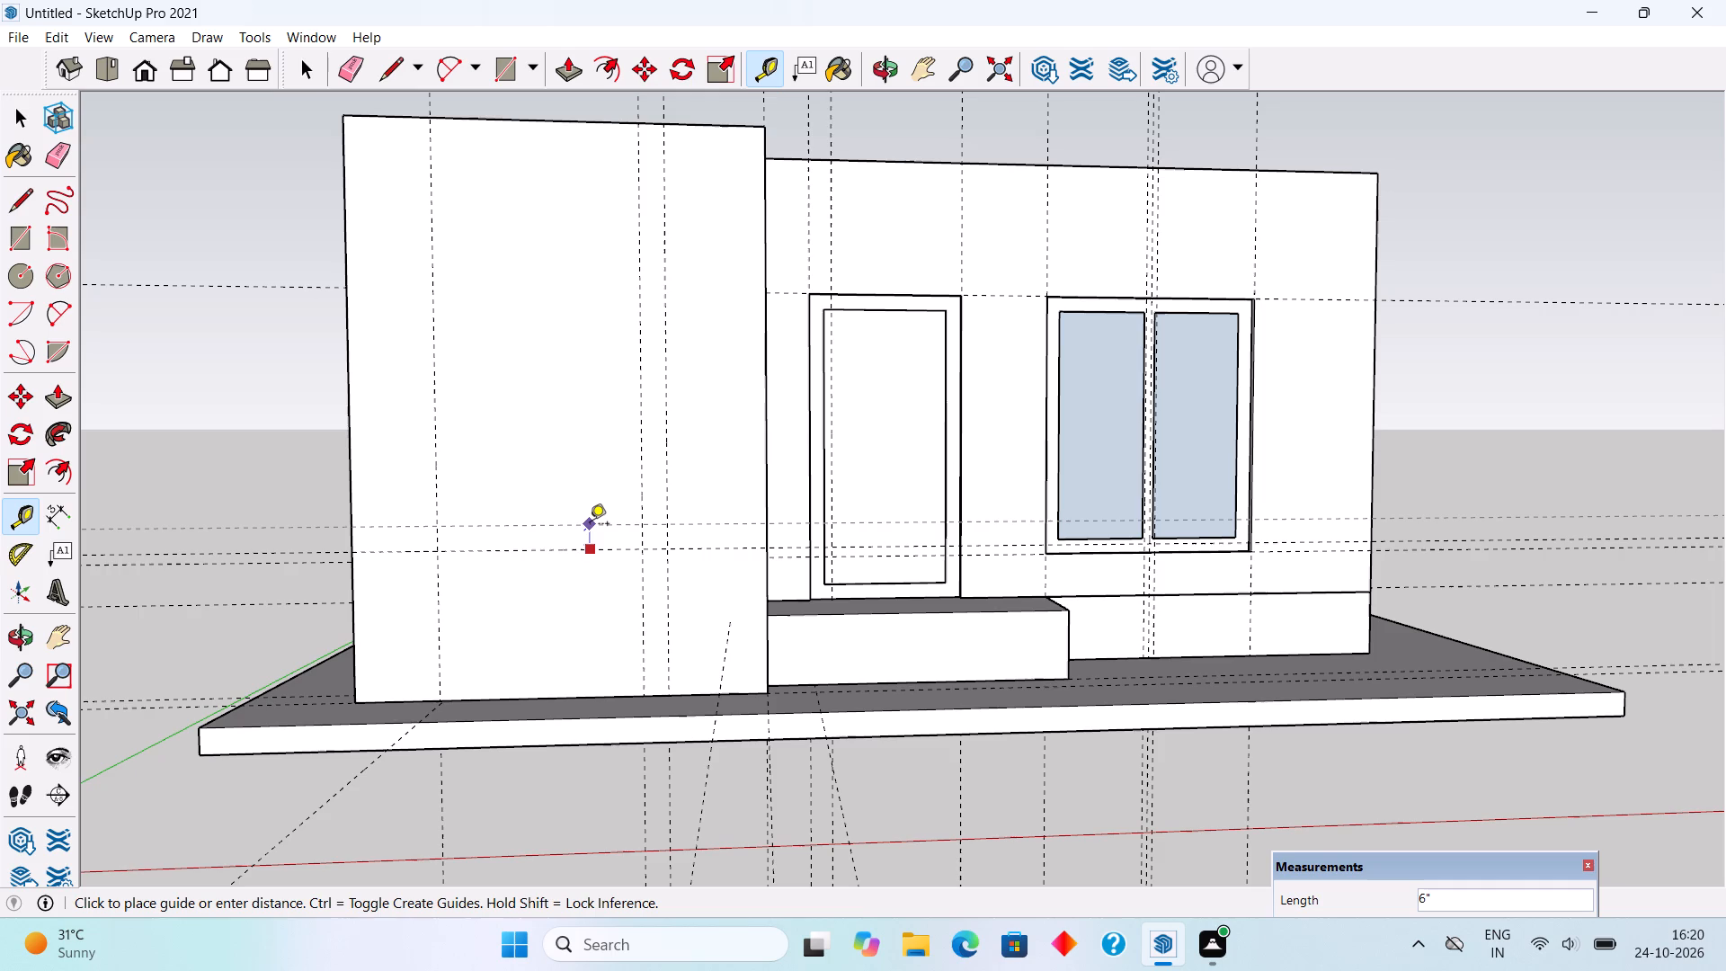
{"action": "type", "text": "1'"}
{"action": "key", "text": "Return"}
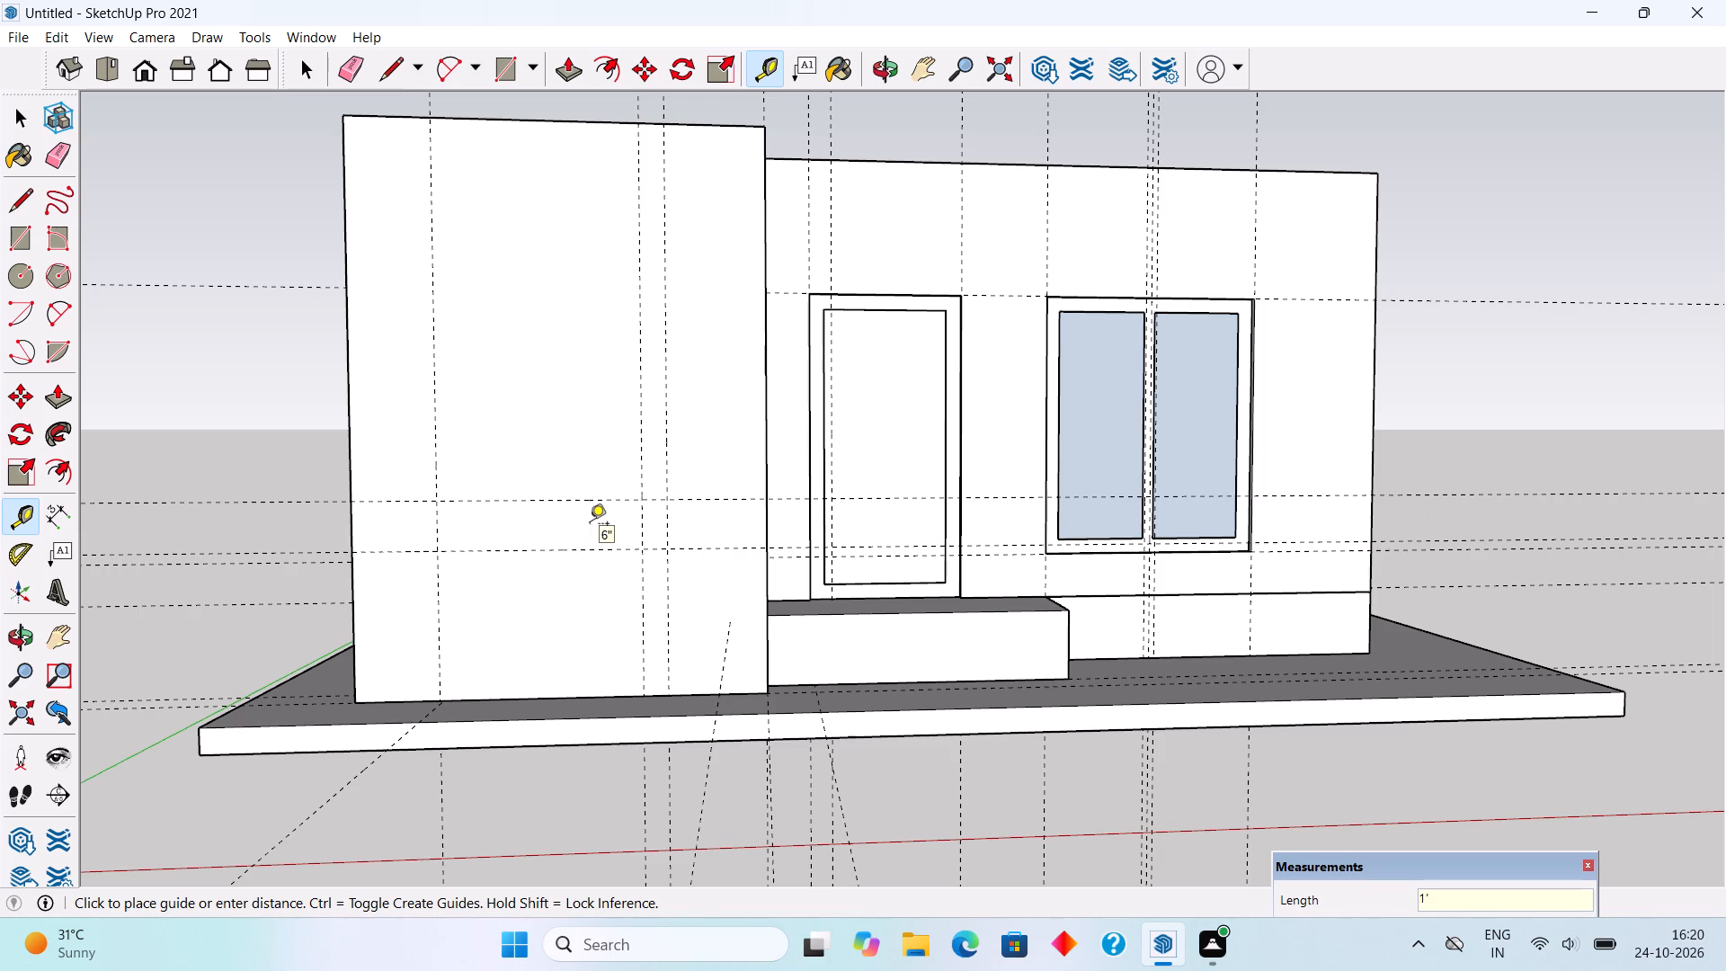
{"action": "middle_click_drag", "start_coordinate": [619, 489], "coordinate": [604, 633]}
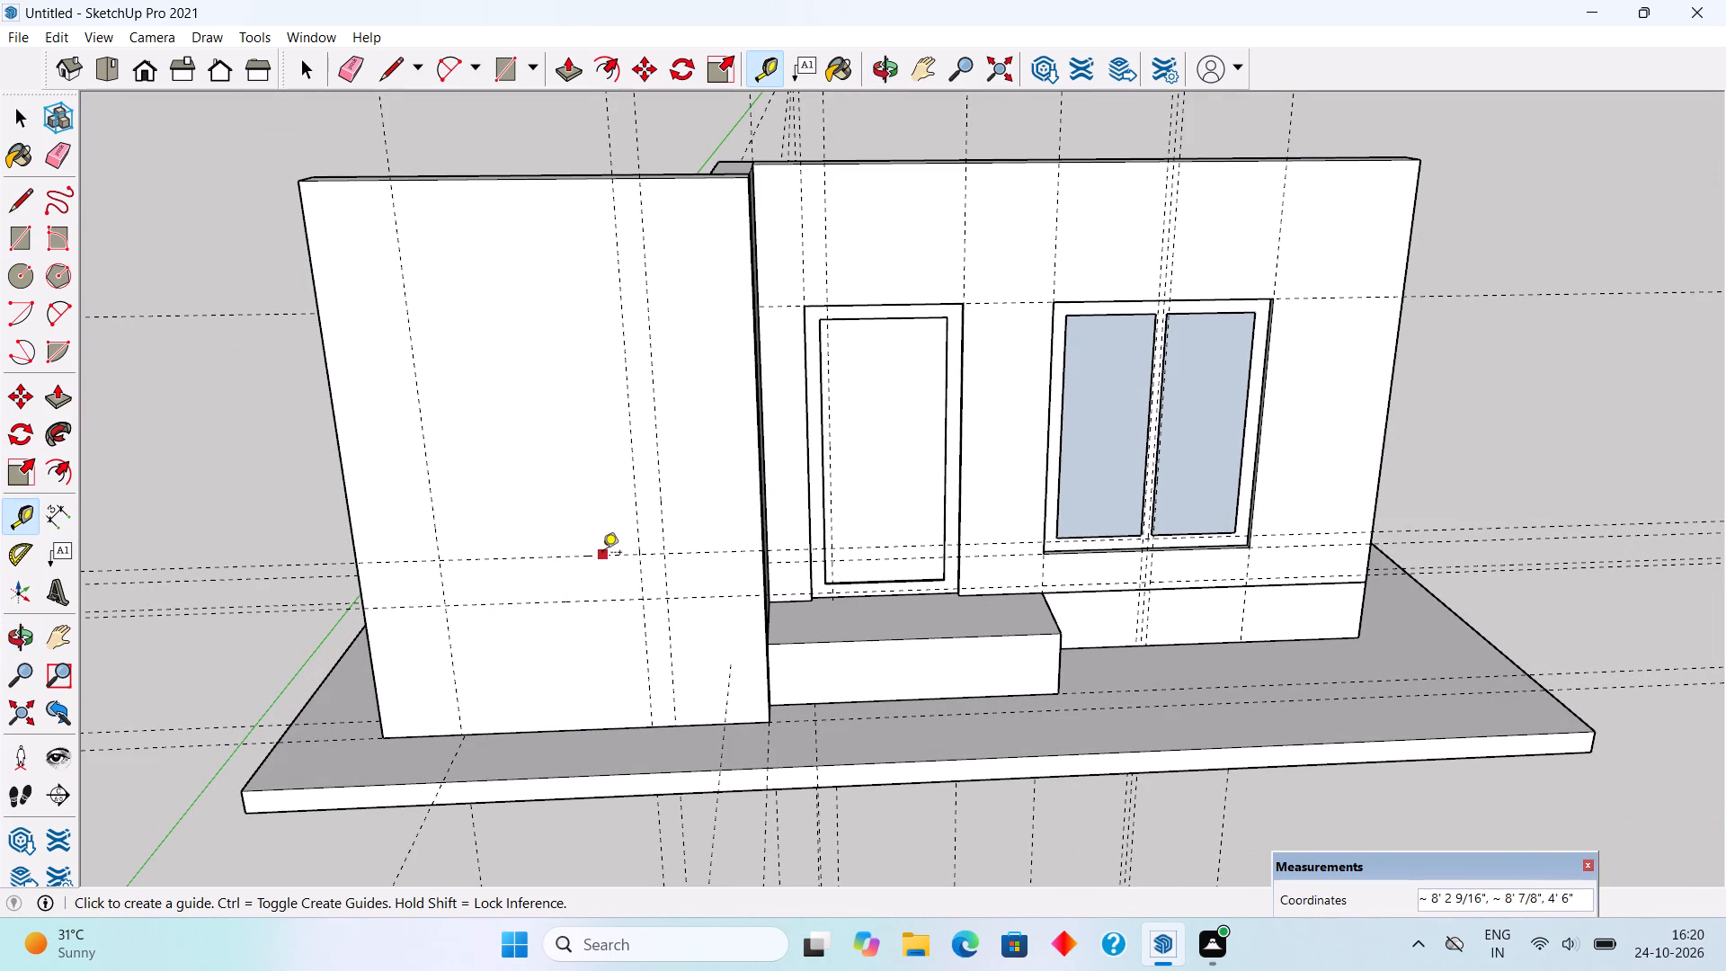
{"action": "left_click", "coordinate": [602, 554]}
{"action": "type", "text": "4'"}
{"action": "key", "text": "Return"}
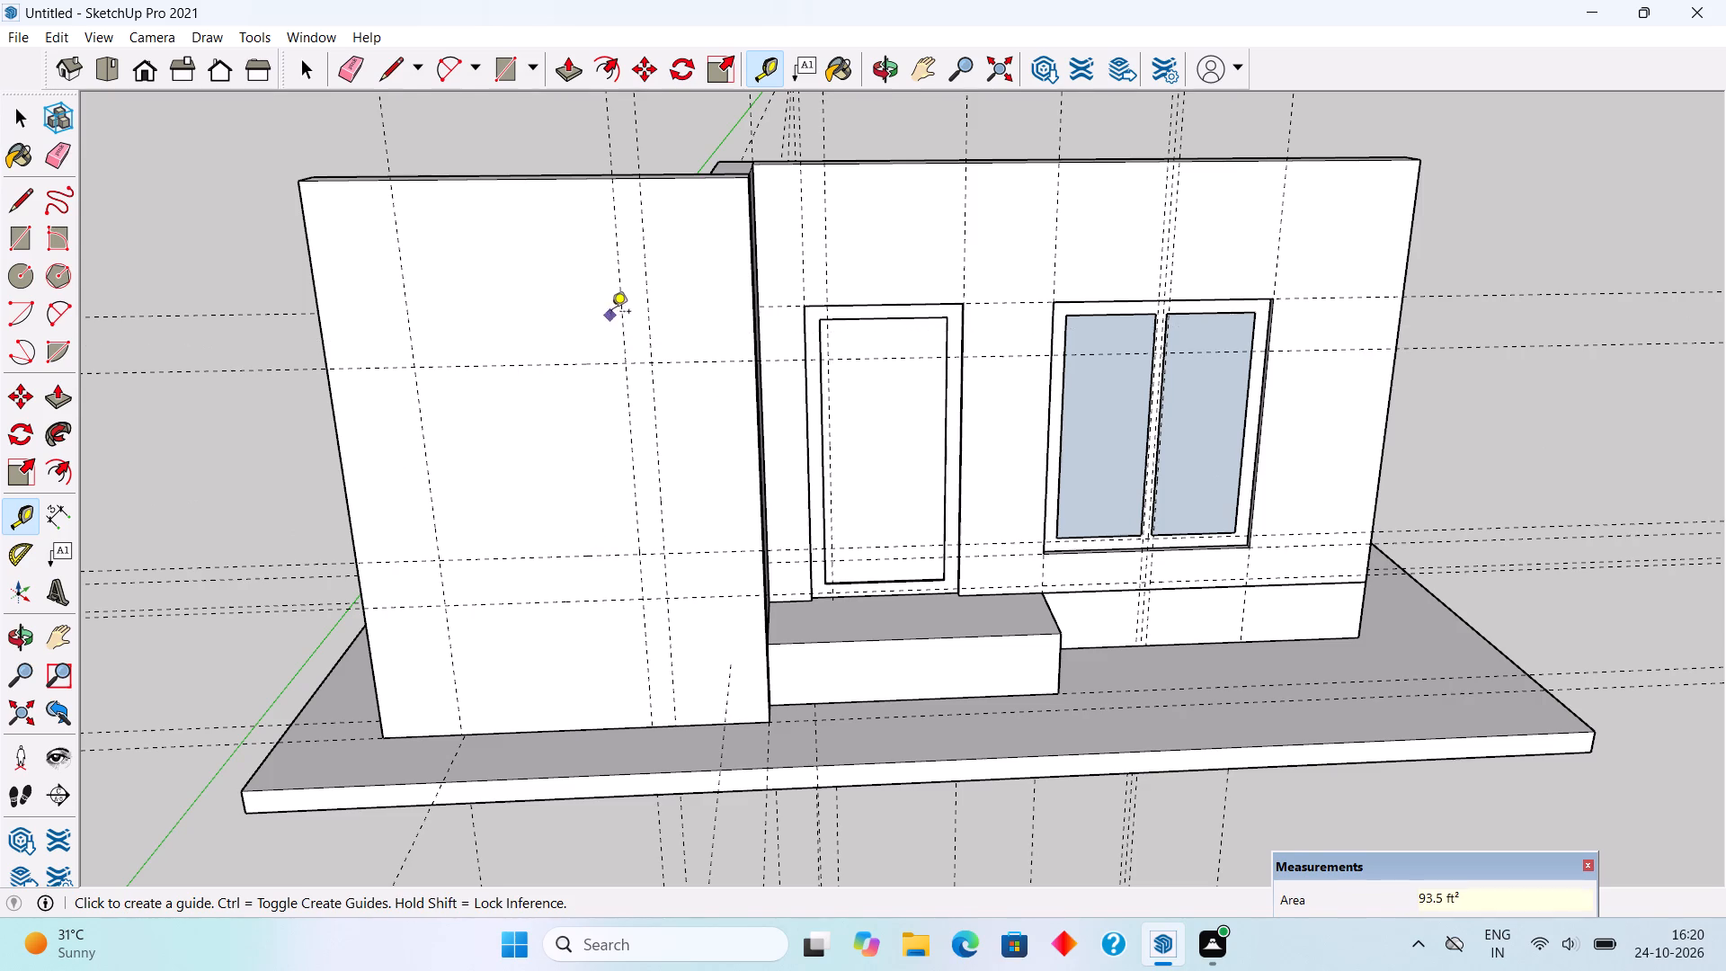
Place a vertical guide on the front wall 1.5' from the outermost vertical guide, toward the wall's free end.
{"action": "middle_click_drag", "start_coordinate": [611, 313], "coordinate": [628, 145]}
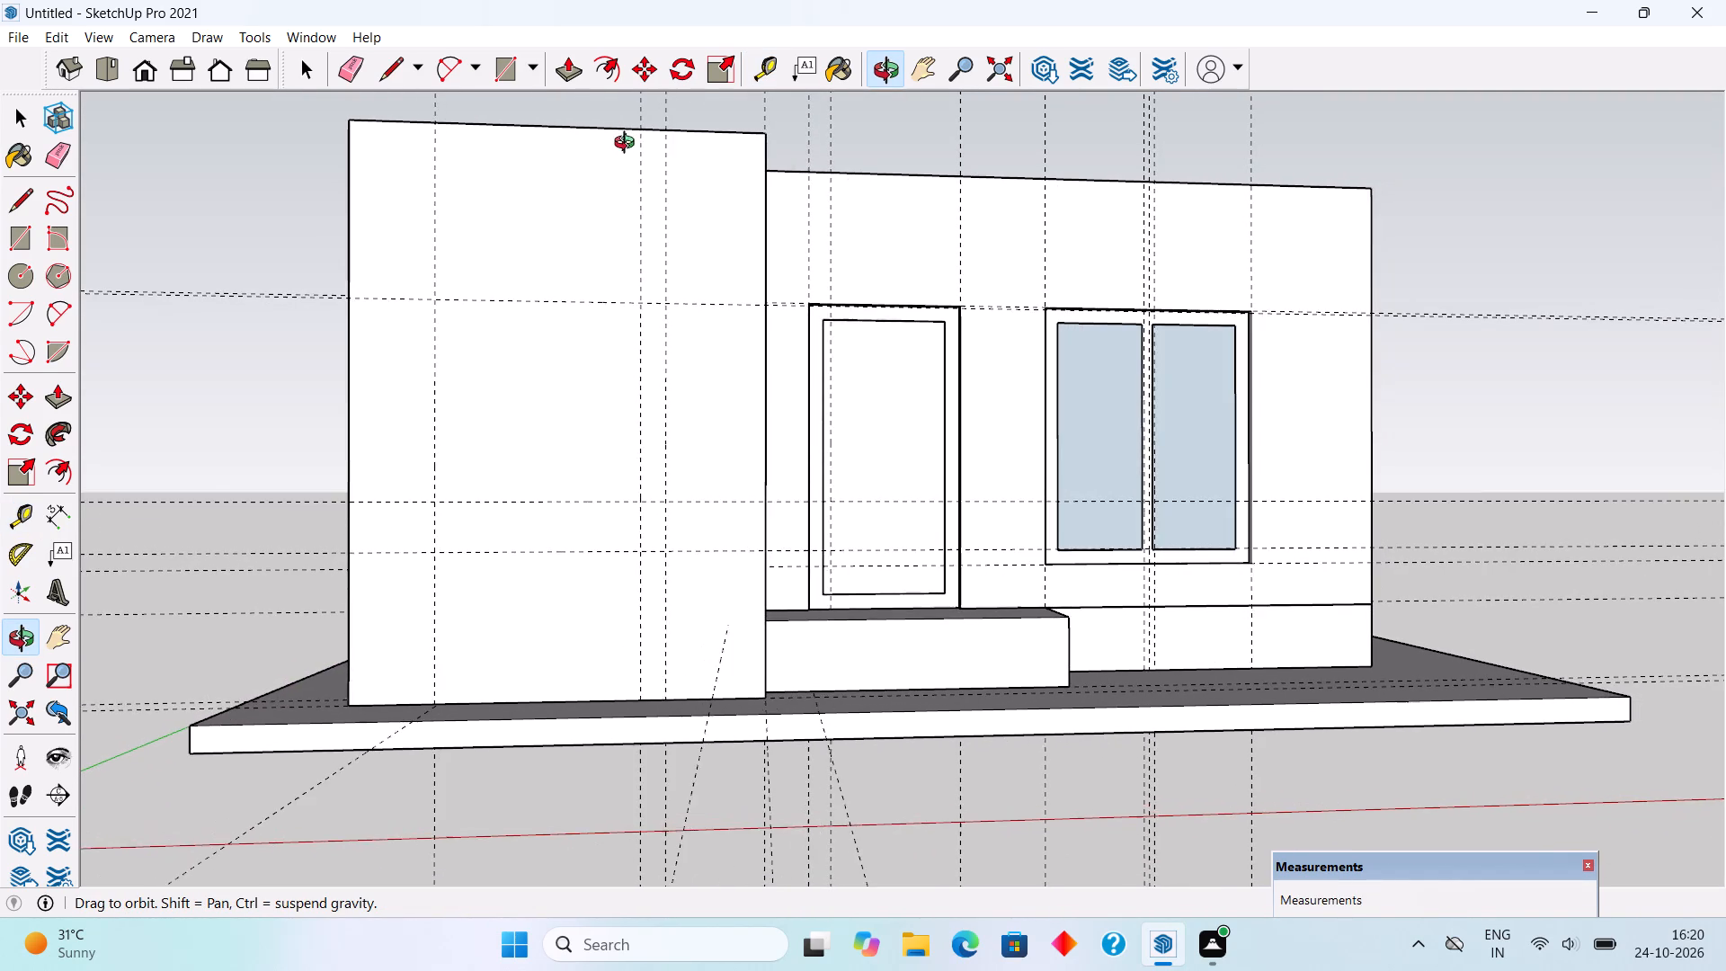
{"action": "middle_click_drag", "start_coordinate": [628, 145], "coordinate": [636, 182]}
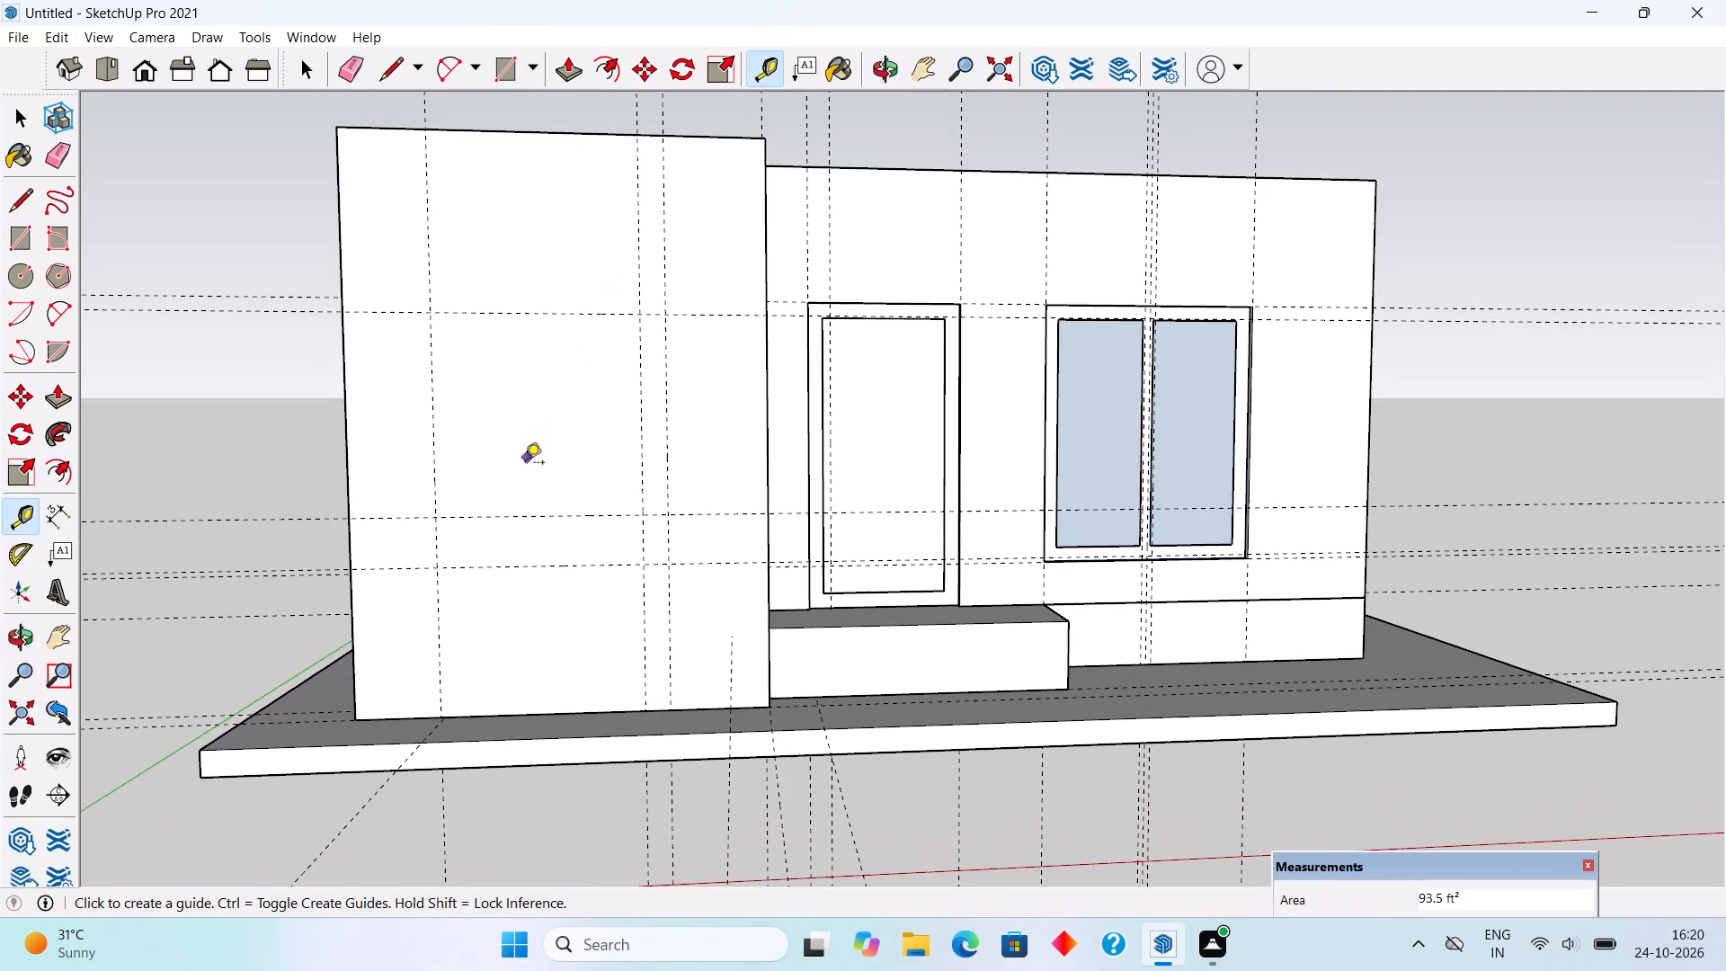
{"action": "scroll", "coordinate": [512, 497], "scroll_direction": "up", "scroll_amount": 4}
{"action": "middle_click_drag", "start_coordinate": [480, 455], "coordinate": [378, 432]}
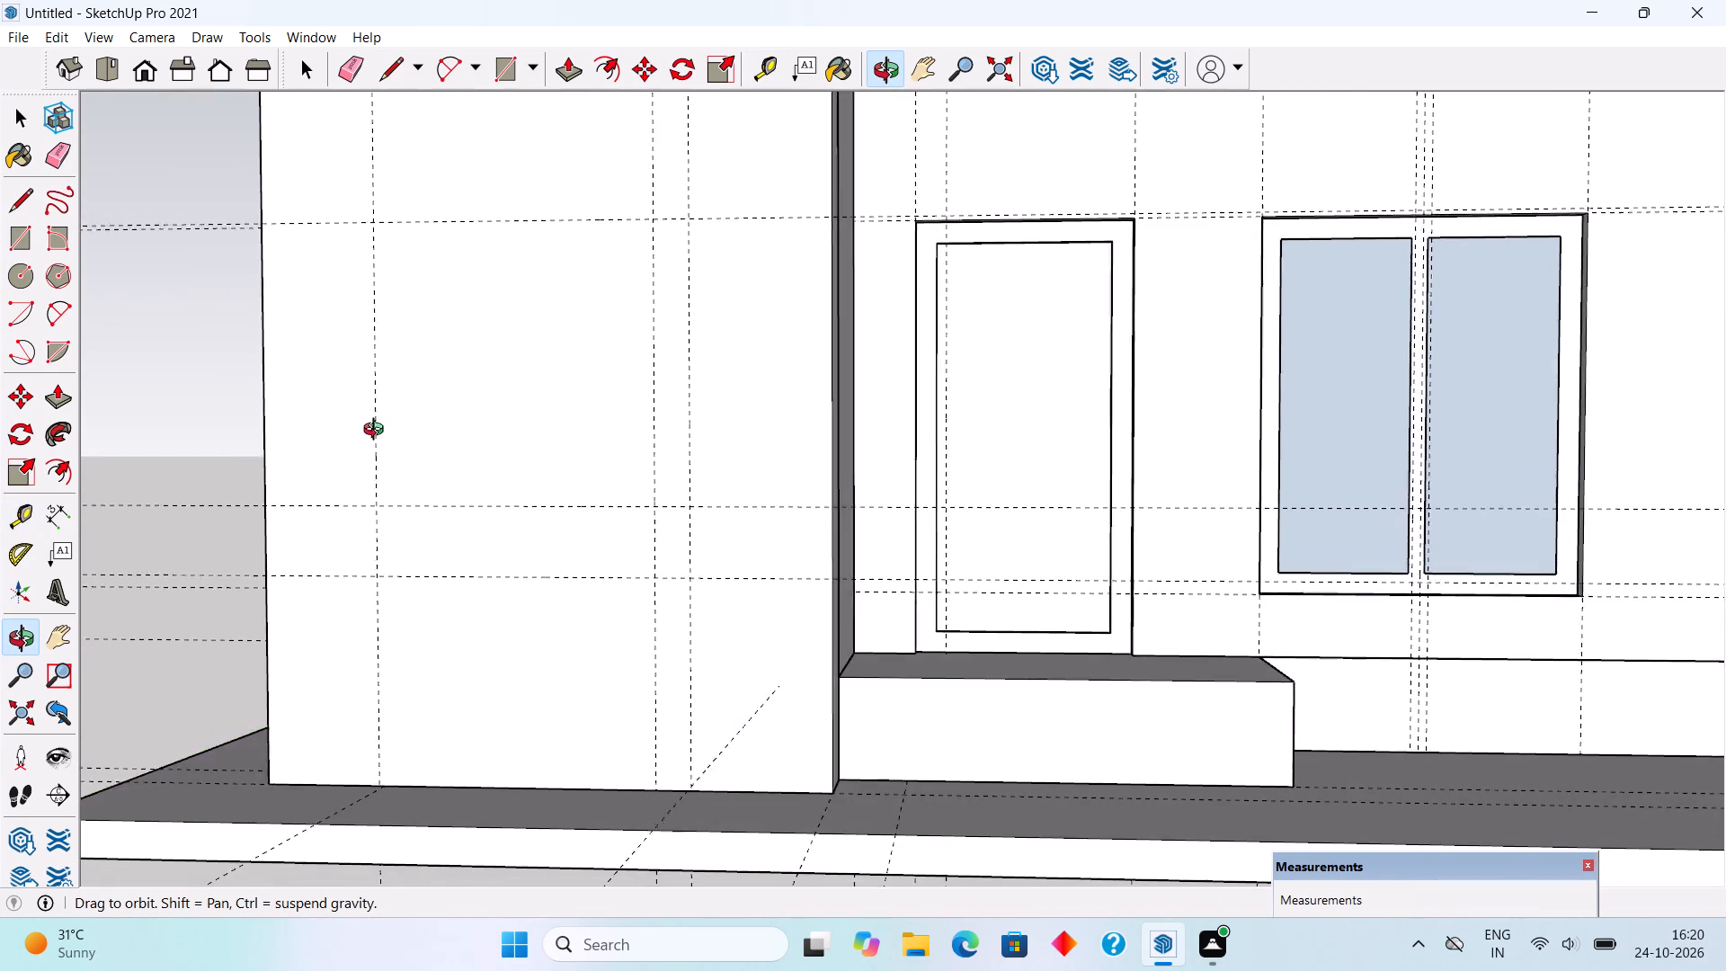
{"action": "middle_click_drag", "start_coordinate": [378, 432], "coordinate": [408, 455]}
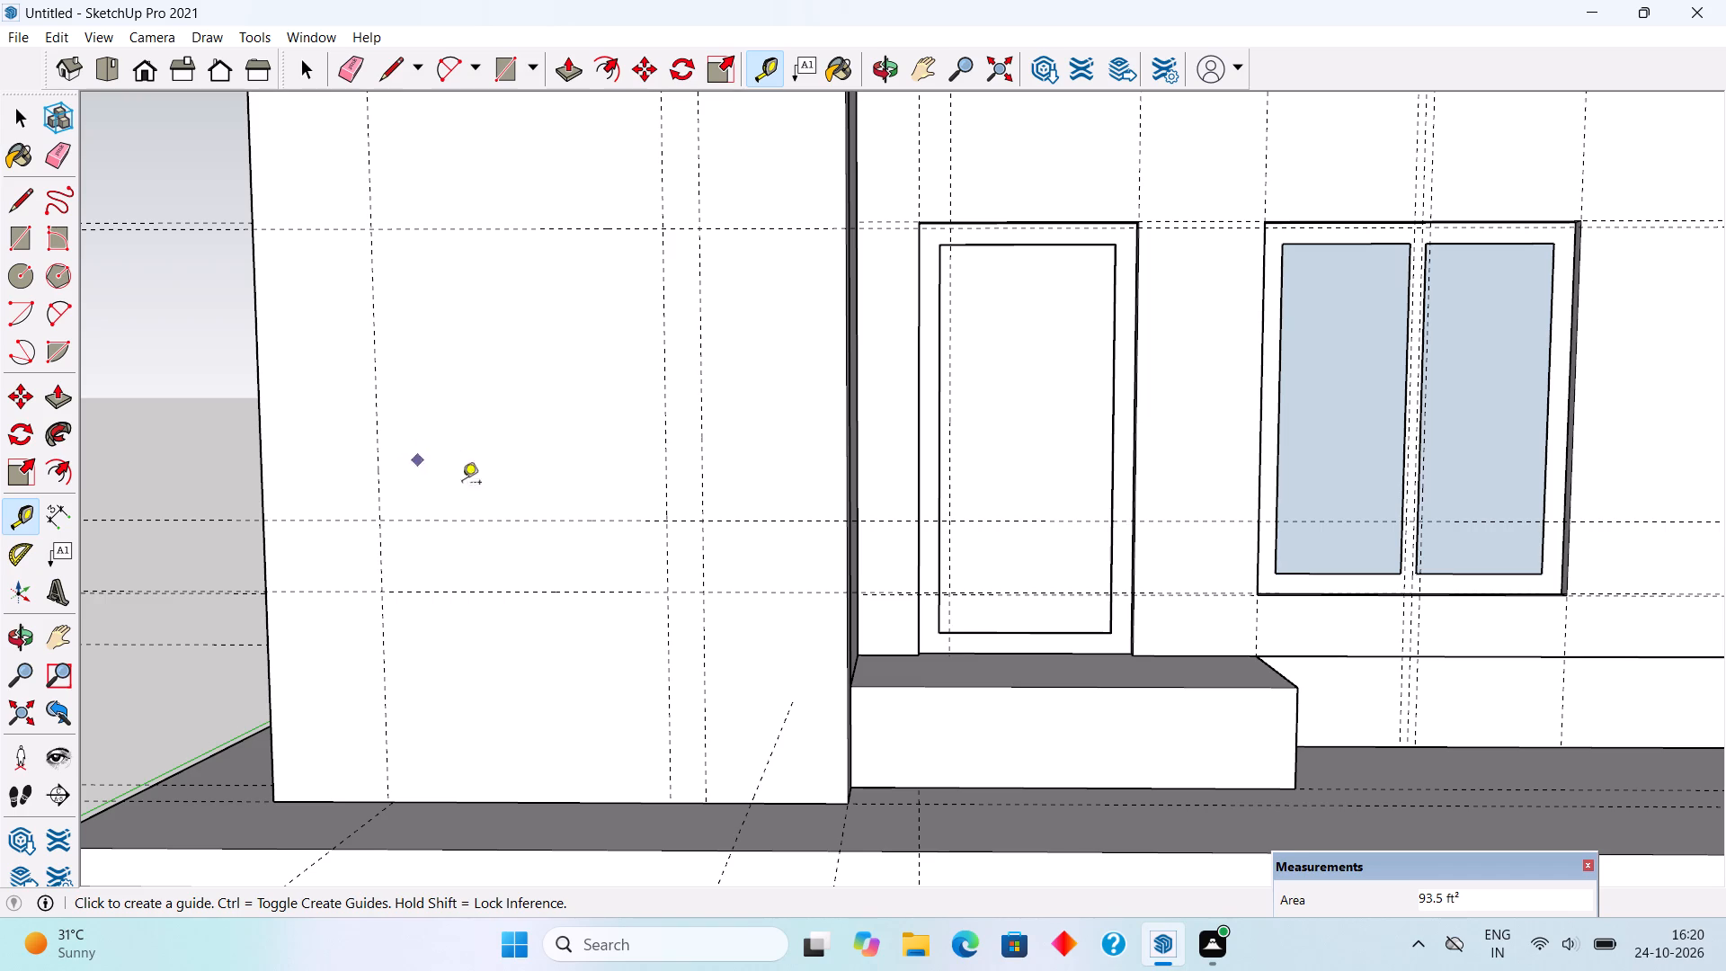
{"action": "middle_click_drag", "start_coordinate": [512, 516], "coordinate": [600, 566]}
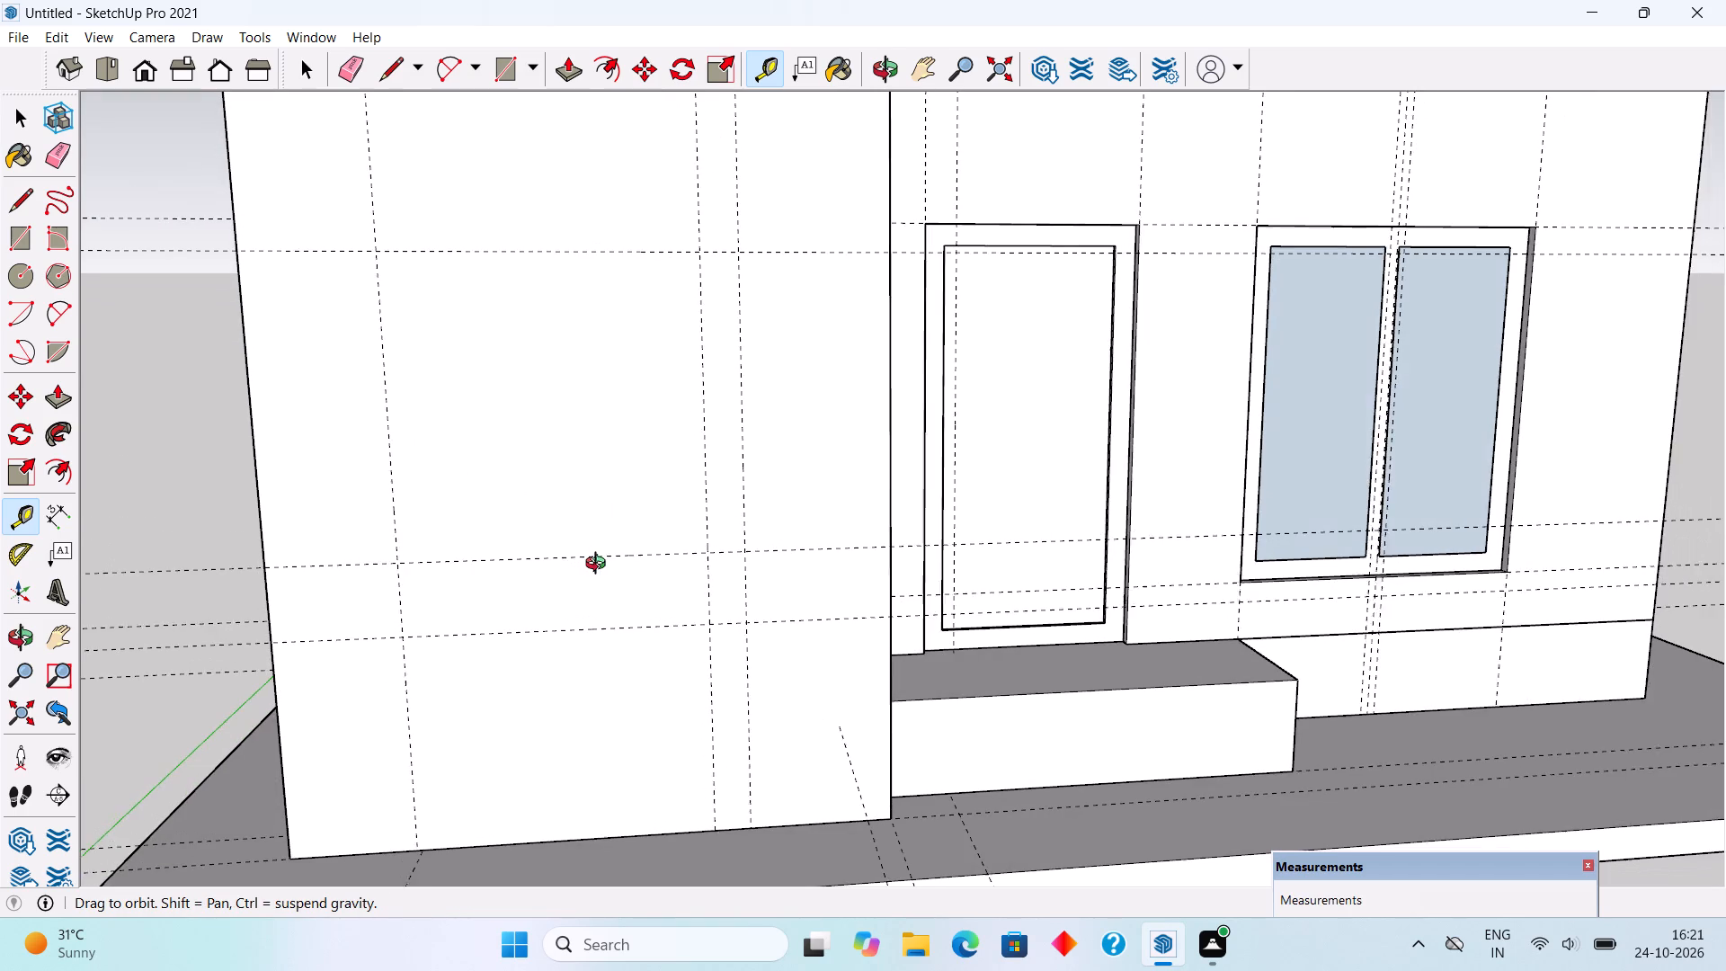
{"action": "middle_click_drag", "start_coordinate": [600, 566], "coordinate": [572, 560]}
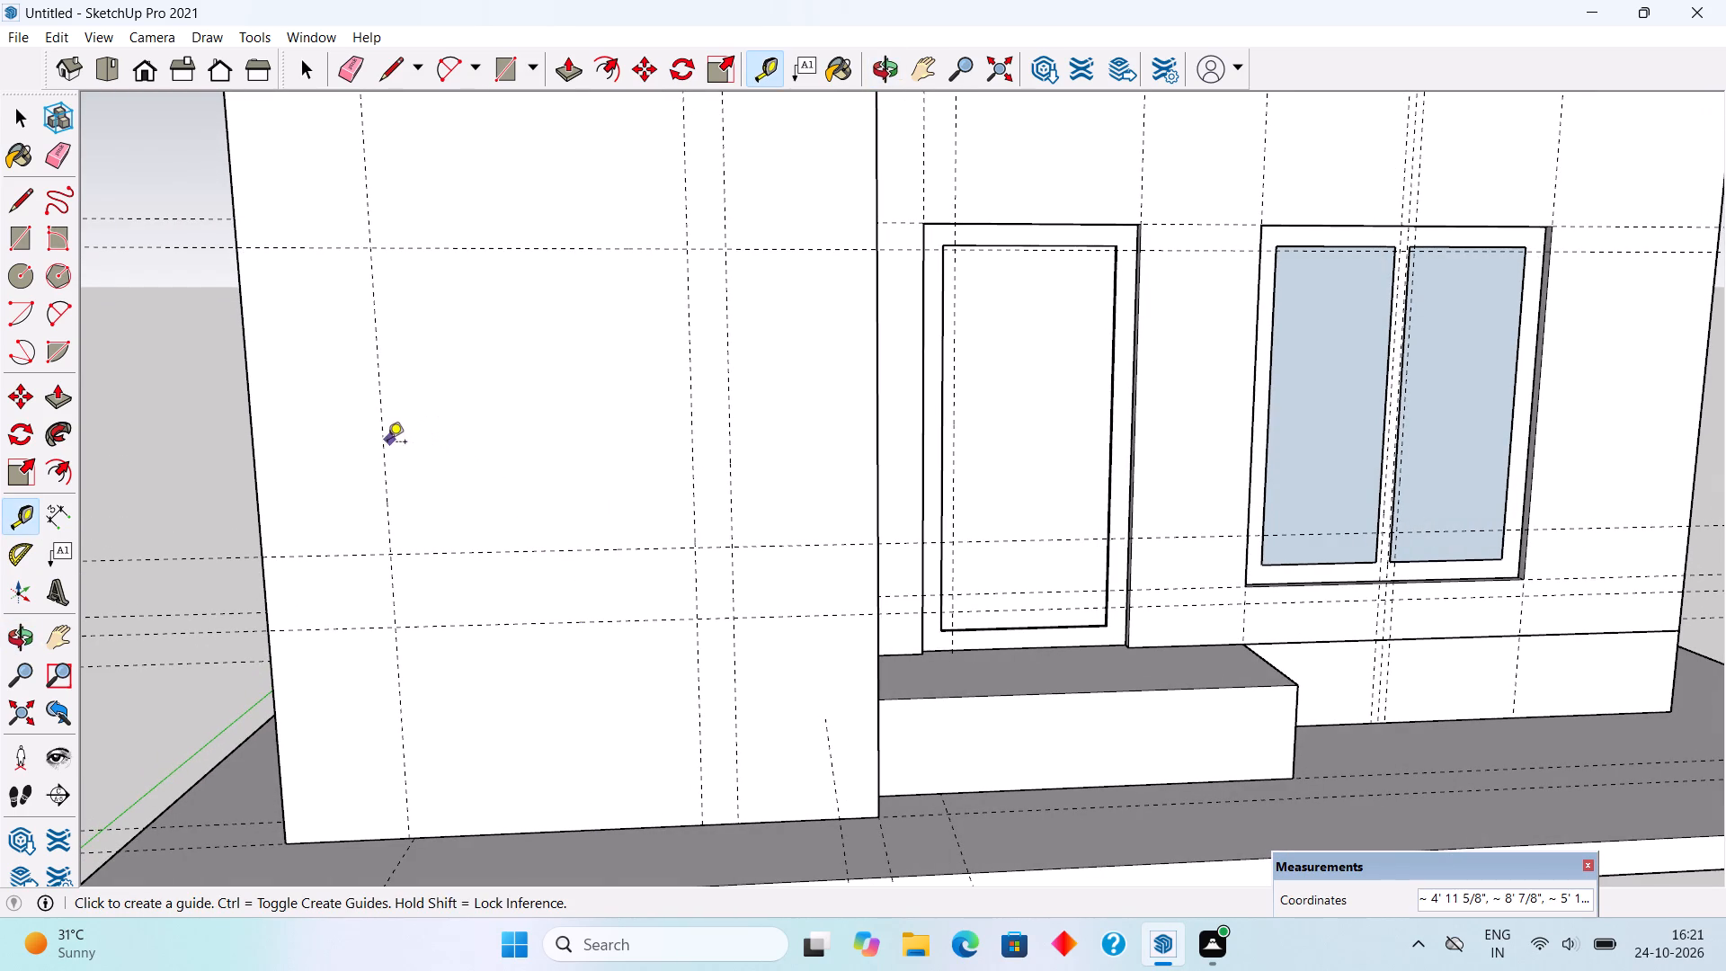
{"action": "left_click", "coordinate": [384, 455]}
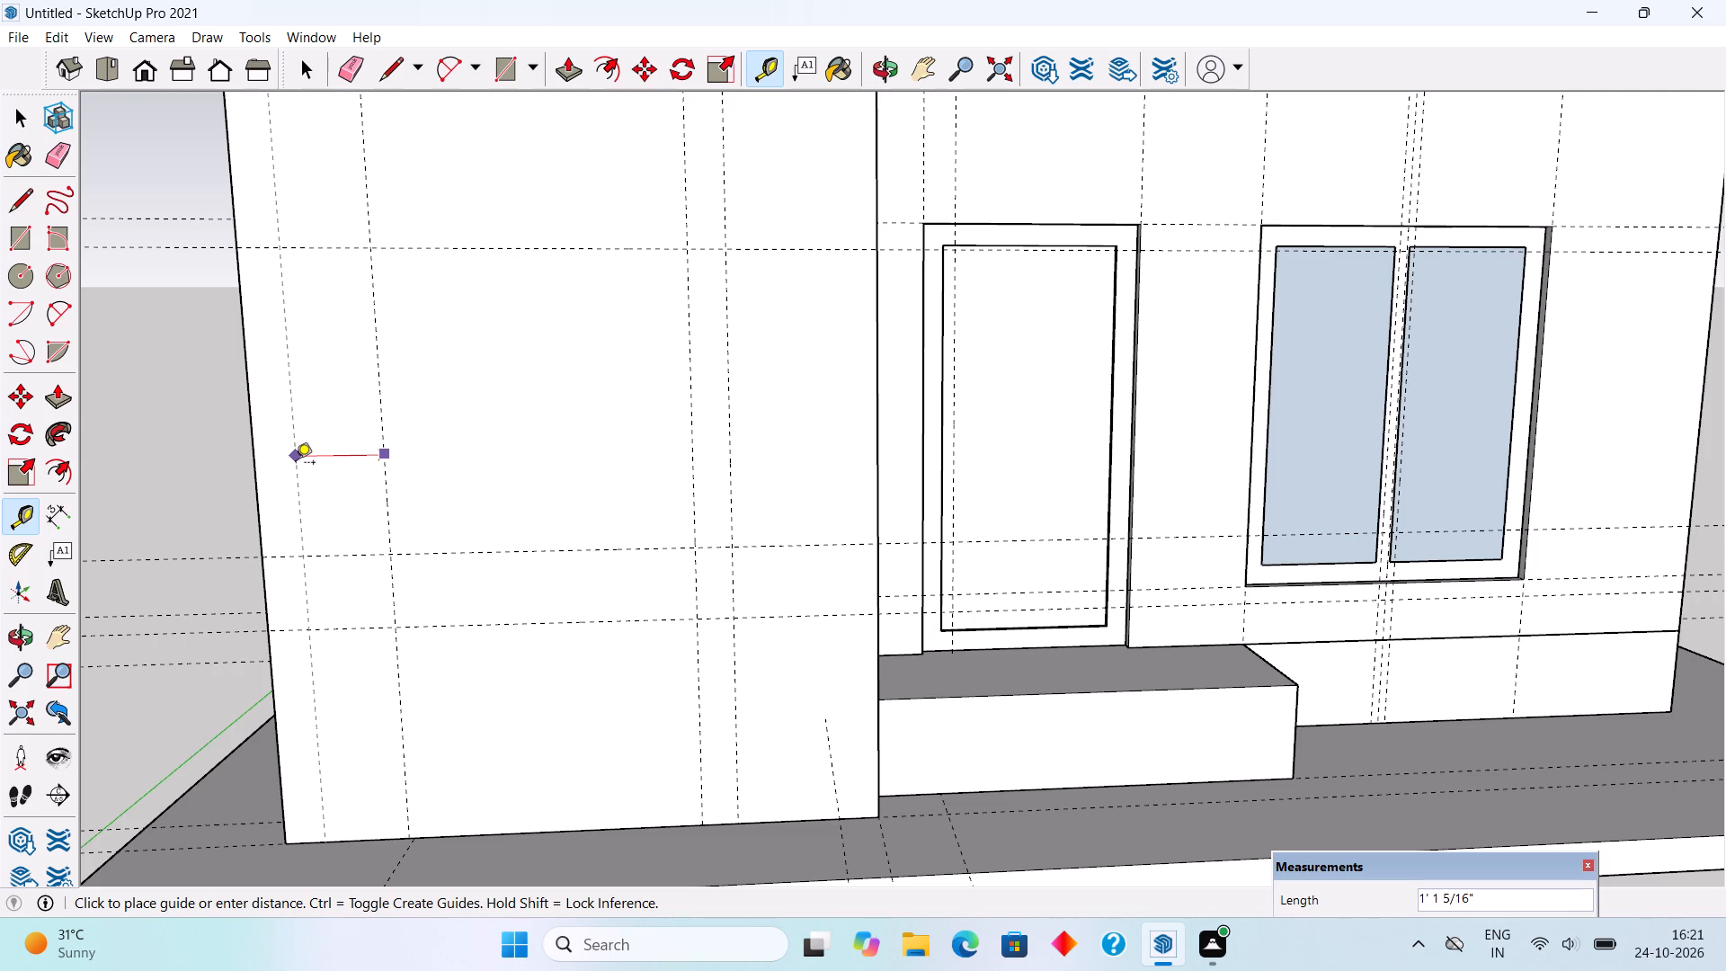
{"action": "type", "text": "1.5'"}
{"action": "key", "text": "Return"}
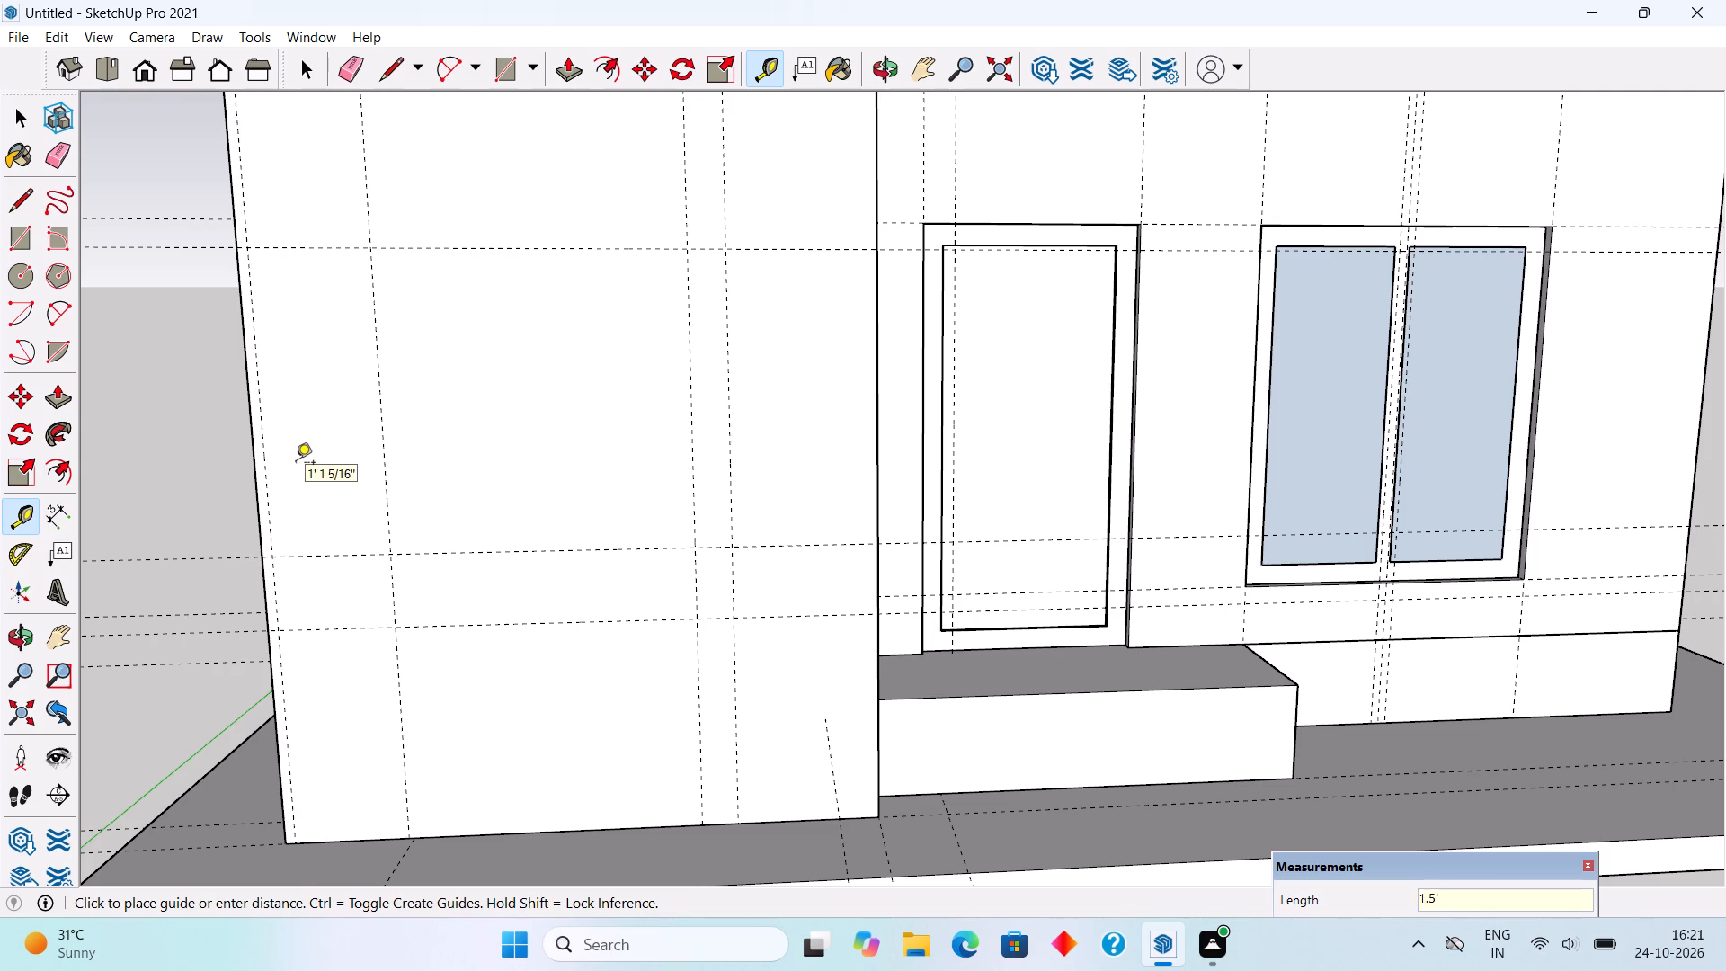
Open the front wall group and Push/Pull its free end face outward, past the 1.5' guide.
{"action": "scroll", "coordinate": [298, 469], "scroll_direction": "down", "scroll_amount": 3}
{"action": "scroll", "coordinate": [274, 623], "scroll_direction": "down", "scroll_amount": 6}
{"action": "middle_click_drag", "start_coordinate": [220, 637], "coordinate": [641, 552]}
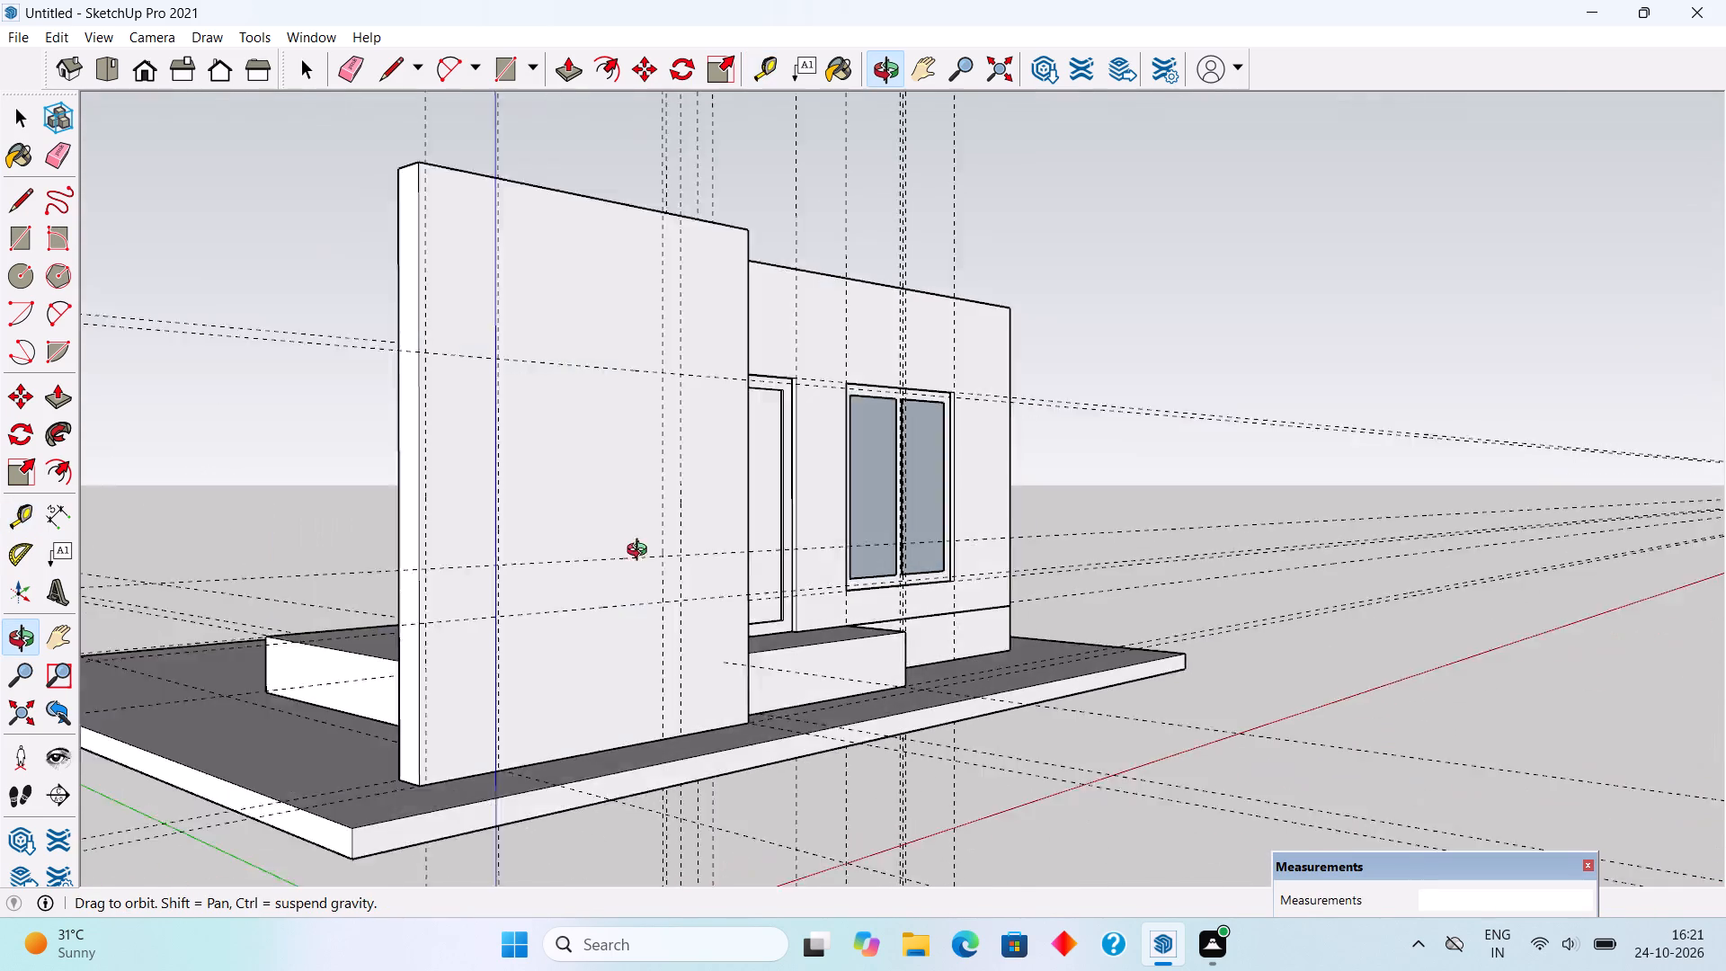
{"action": "middle_click_drag", "start_coordinate": [641, 552], "coordinate": [671, 548]}
{"action": "middle_click_drag", "start_coordinate": [622, 610], "coordinate": [563, 681]}
{"action": "key", "text": "p"}
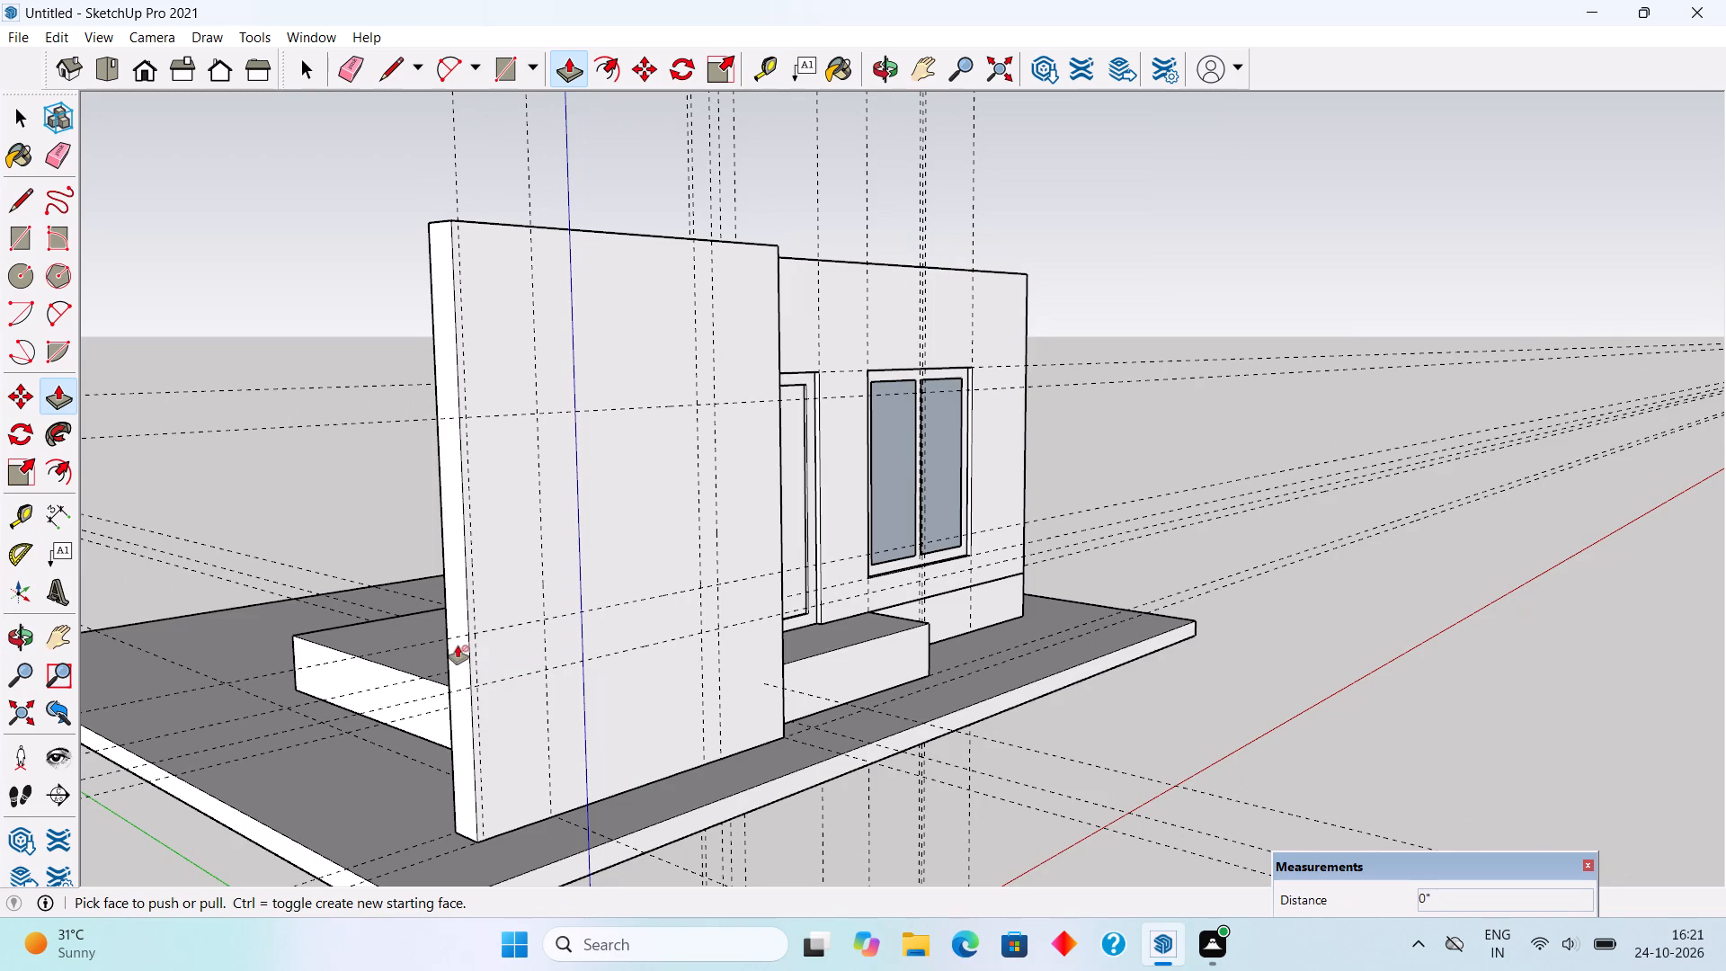
{"action": "key", "text": "space"}
{"action": "triple_click", "coordinate": [481, 564]}
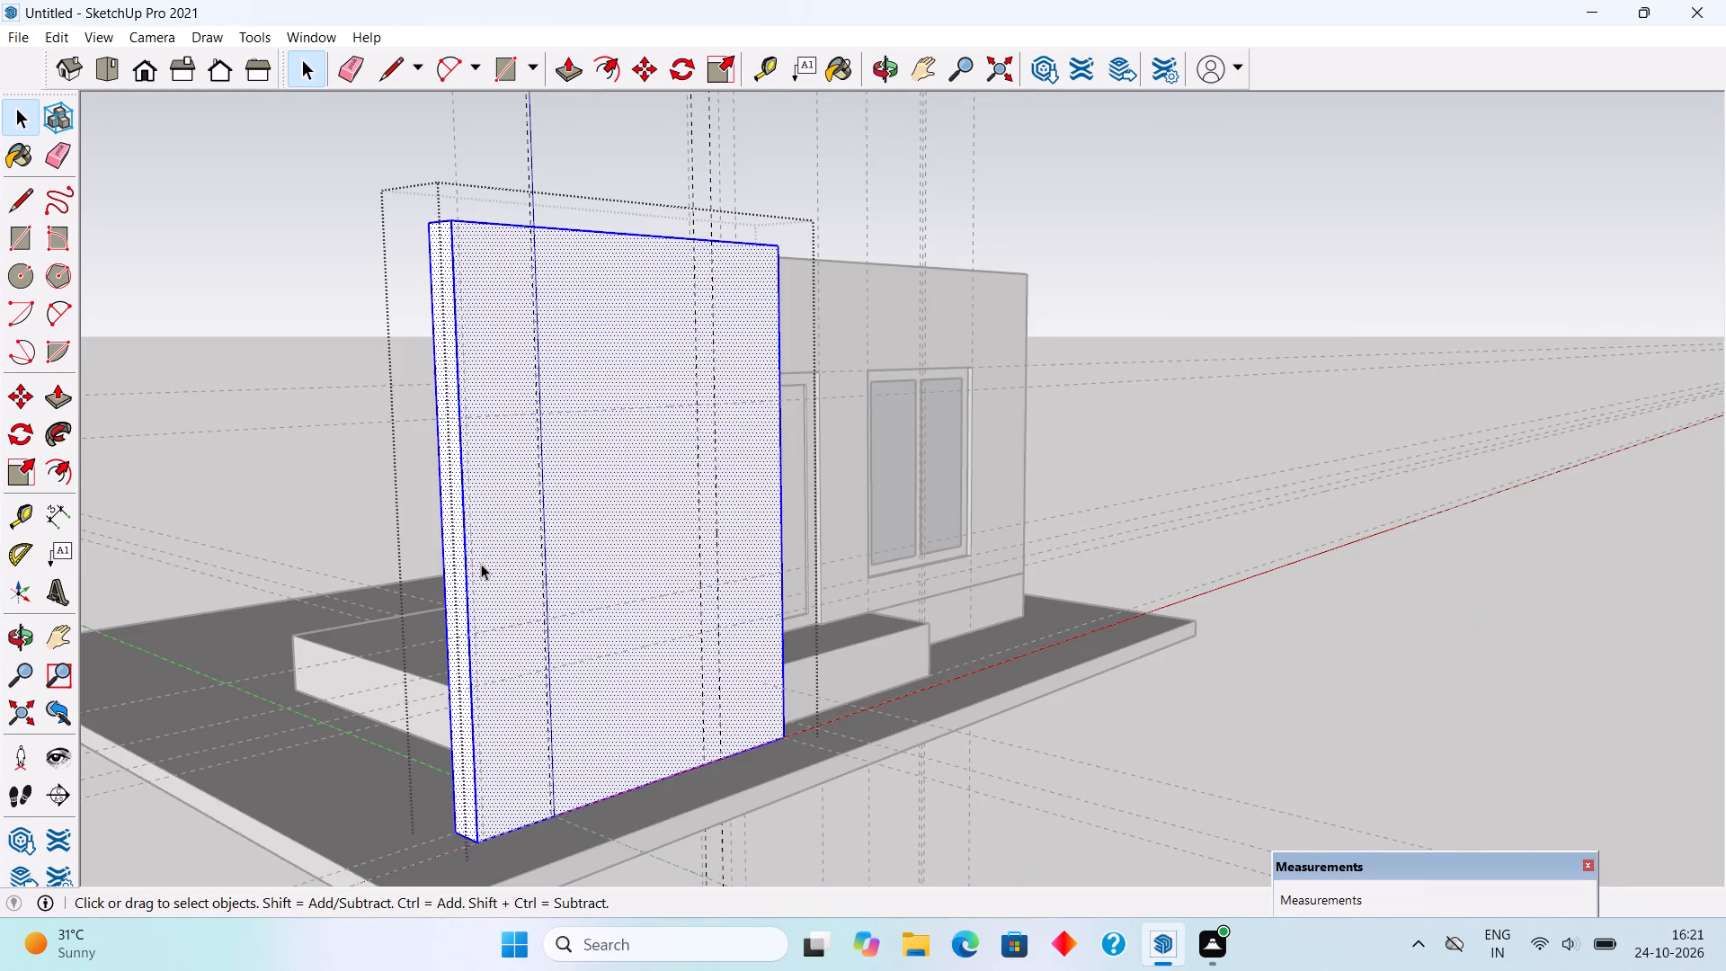
{"action": "key", "text": "p"}
{"action": "left_click", "coordinate": [456, 583]}
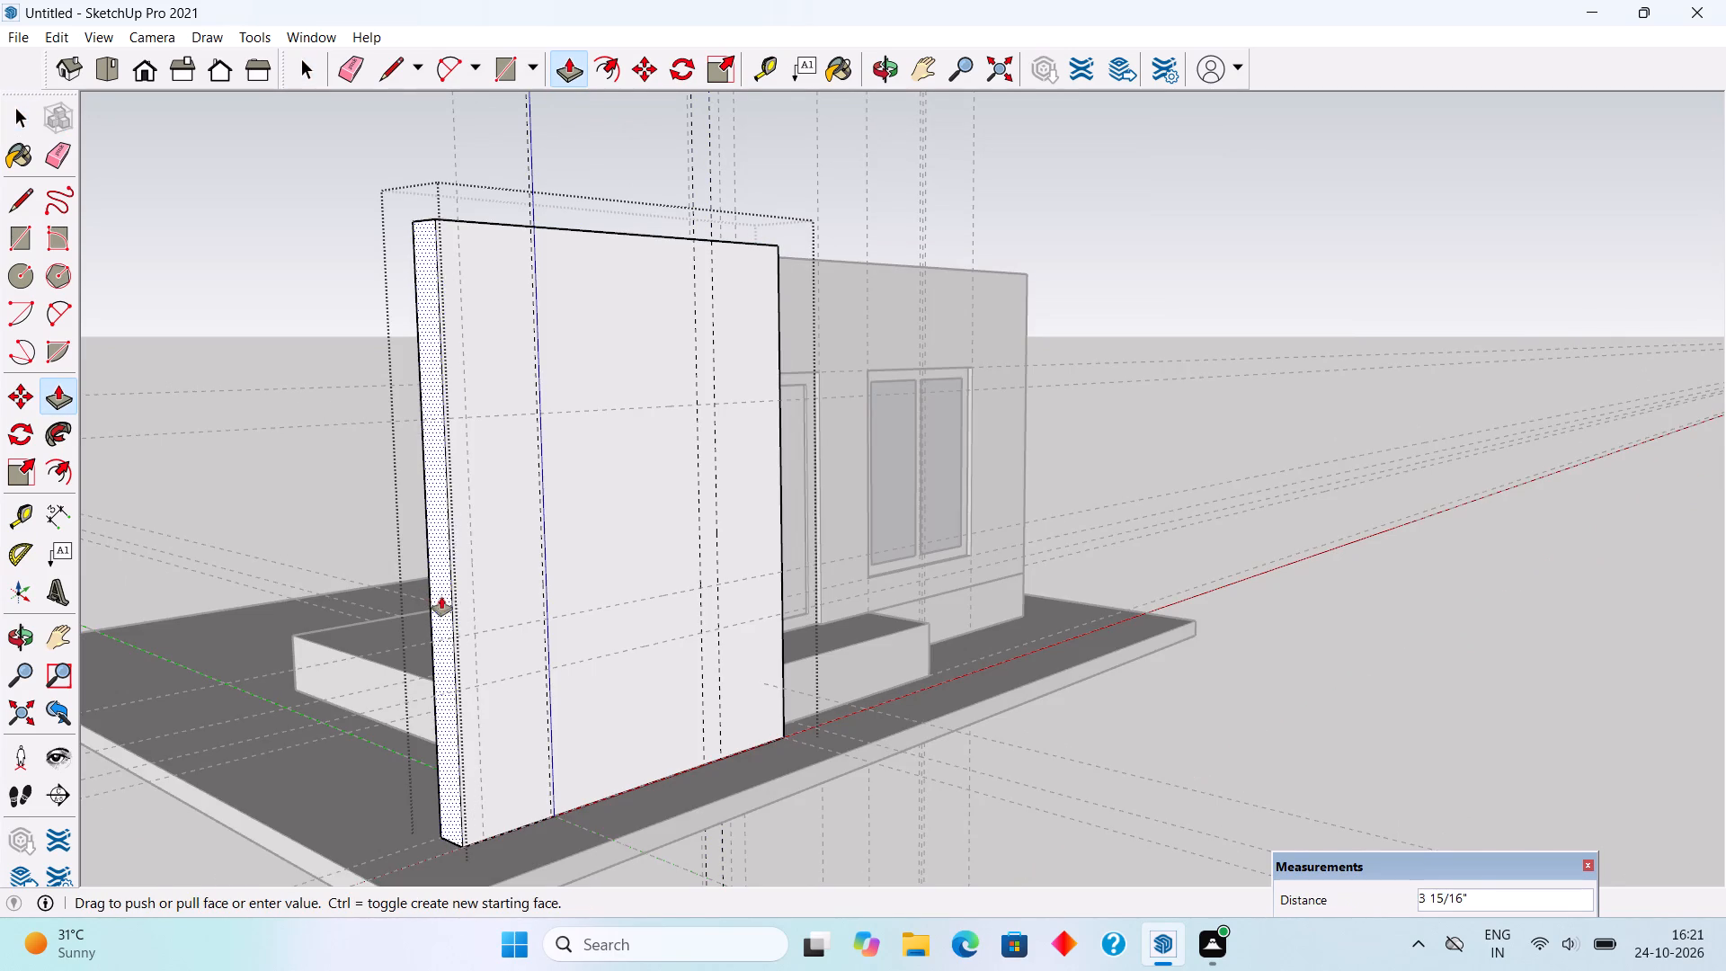
{"action": "left_click", "coordinate": [410, 619]}
Place a vertical guide 9" from the 1.5' guide, toward the front wall's free end.
{"action": "key", "text": "t"}
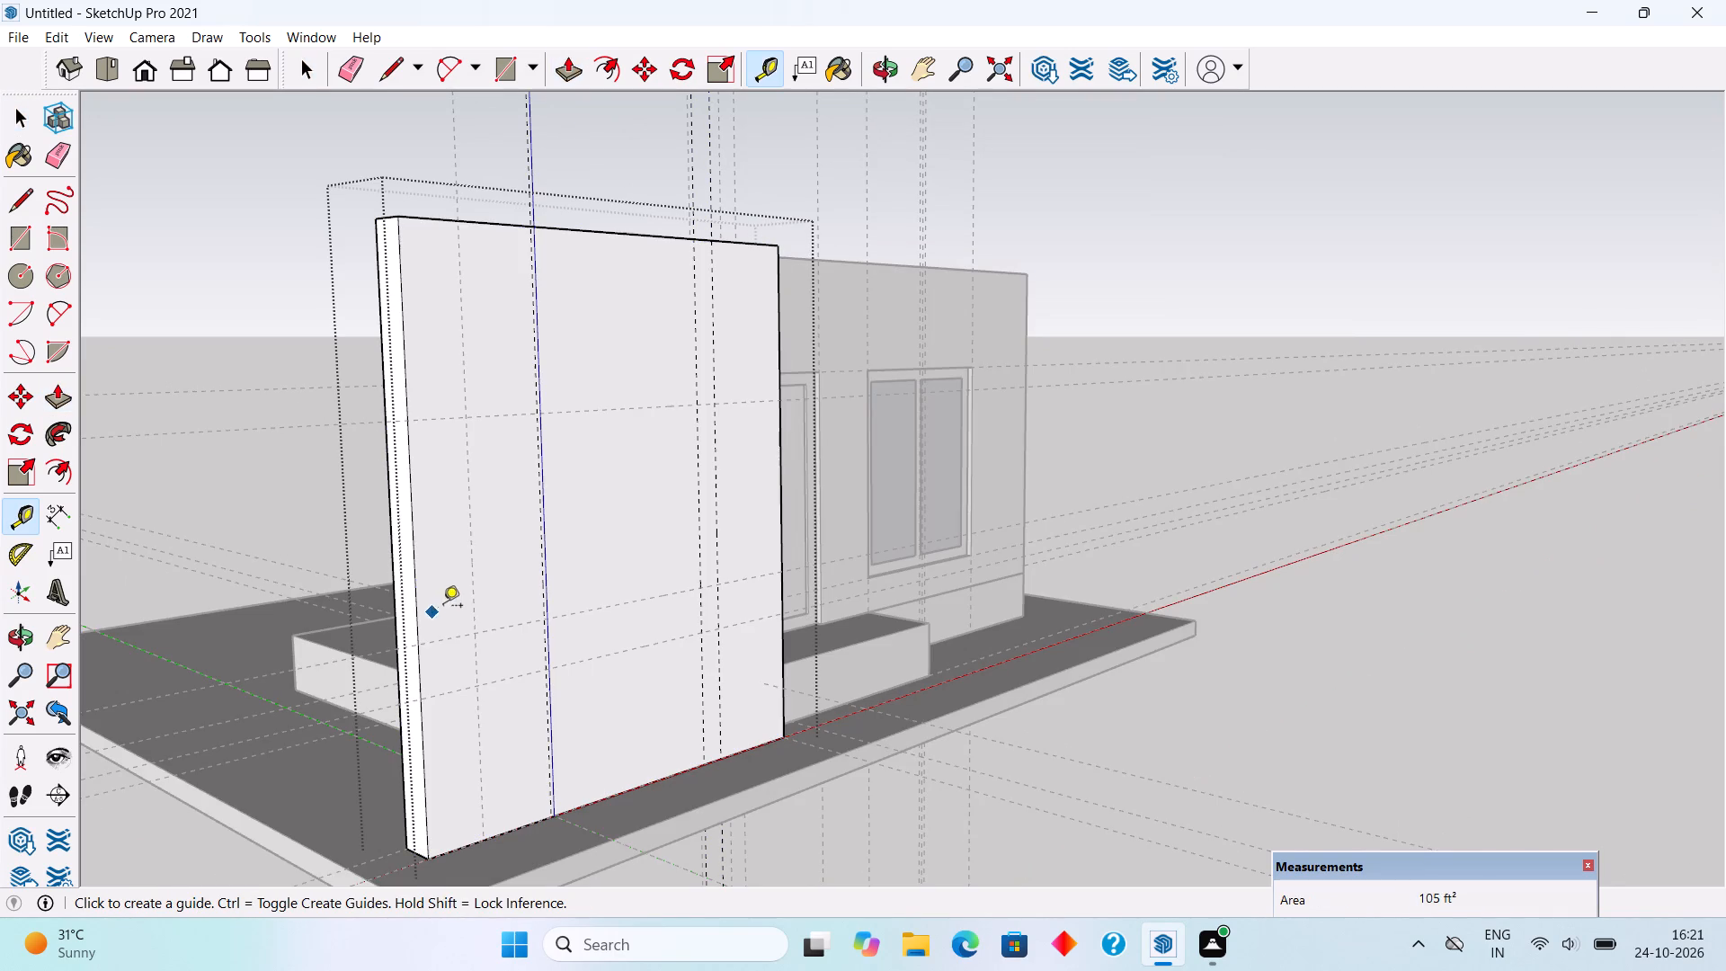
{"action": "left_click", "coordinate": [474, 589]}
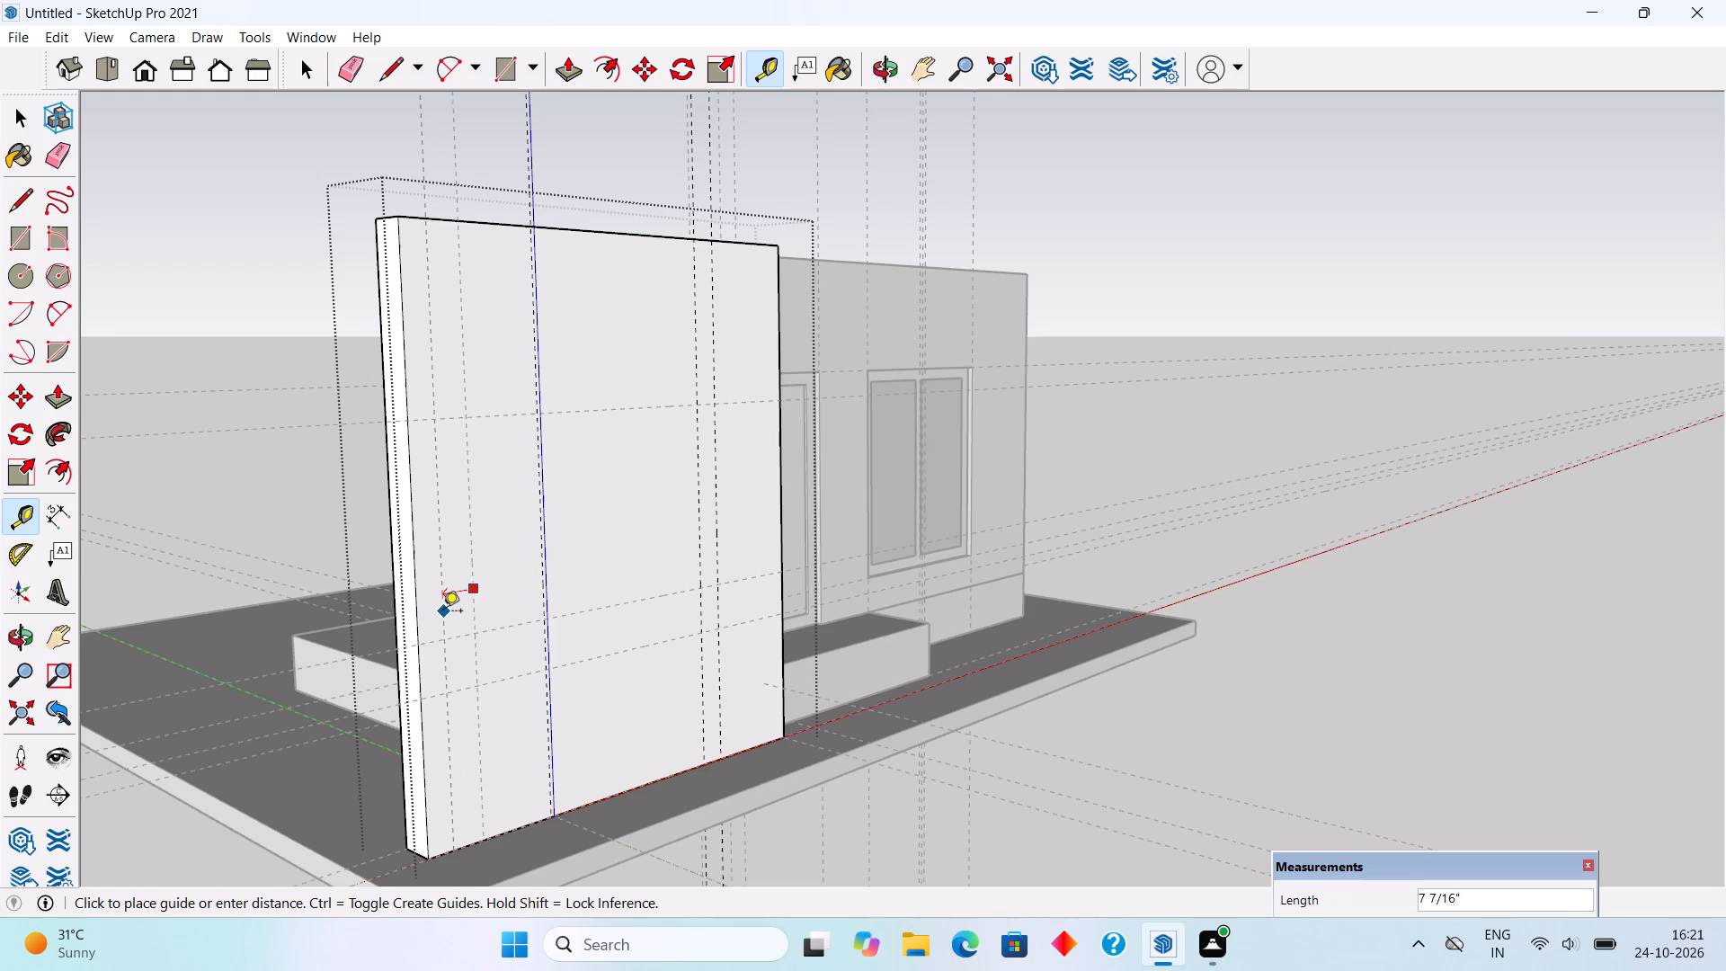
{"action": "type", "text": "9\""}
{"action": "key", "text": "Return"}
{"action": "key", "text": "space"}
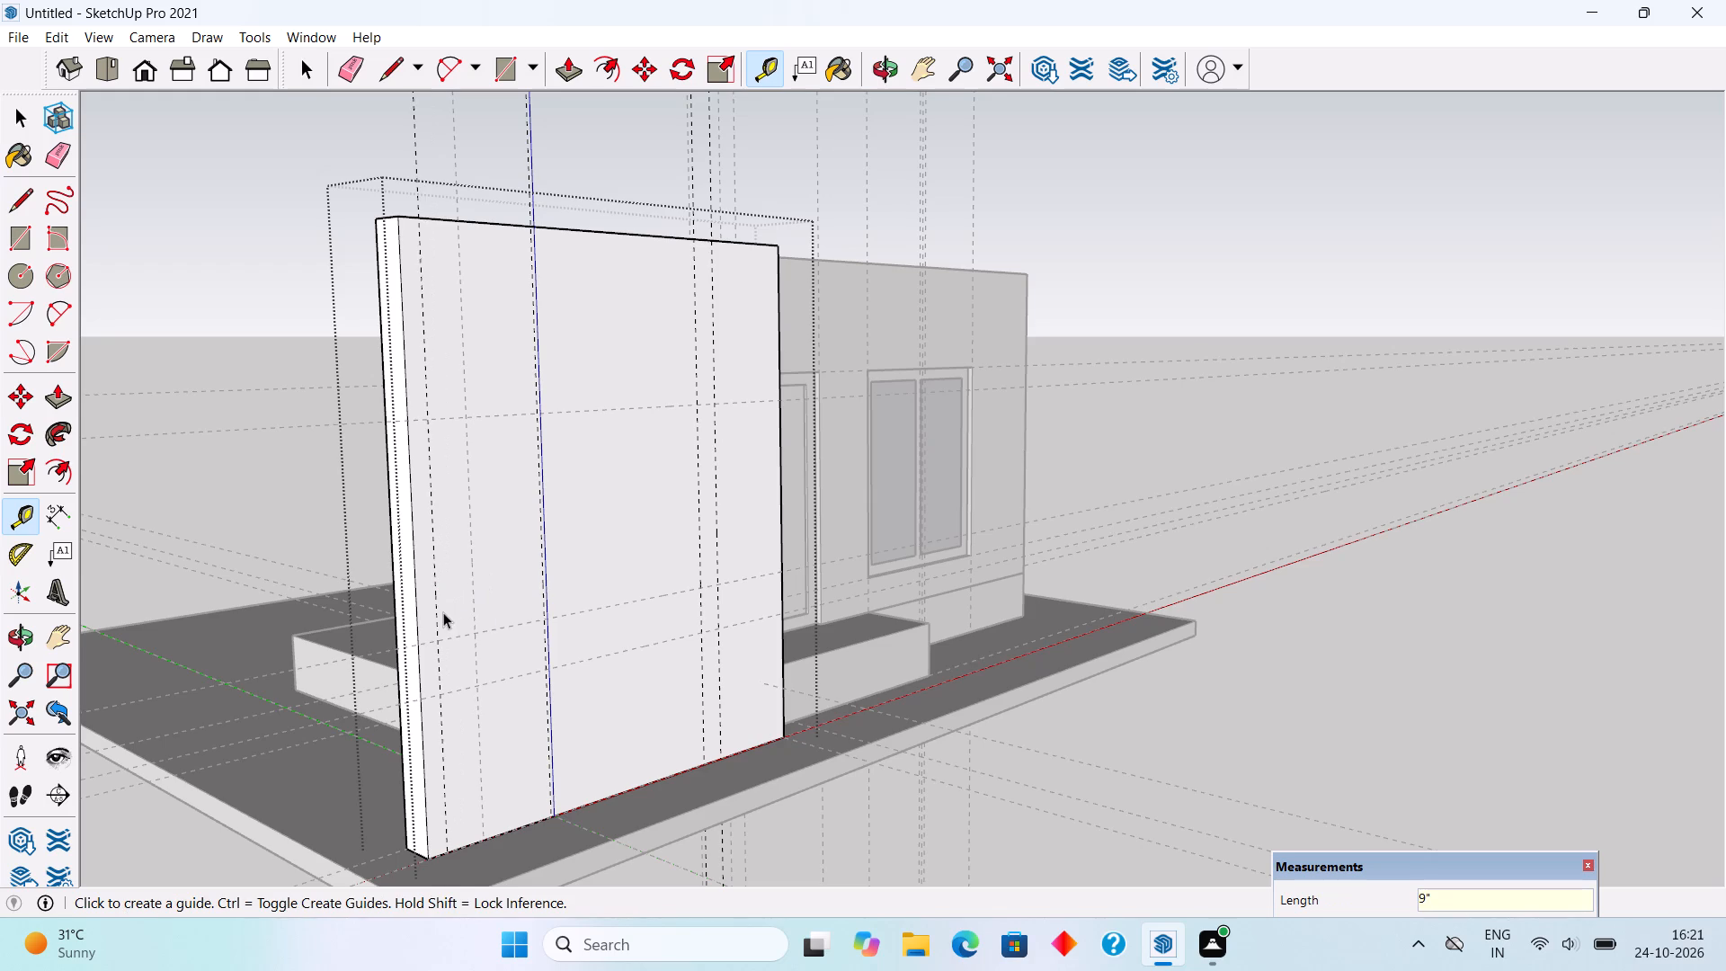
Push/Pull the front wall's free end face back to the 9" guide and leave the group.
{"action": "scroll", "coordinate": [404, 580], "scroll_direction": "up", "scroll_amount": 5}
{"action": "left_click", "coordinate": [418, 575]}
{"action": "key", "text": "p"}
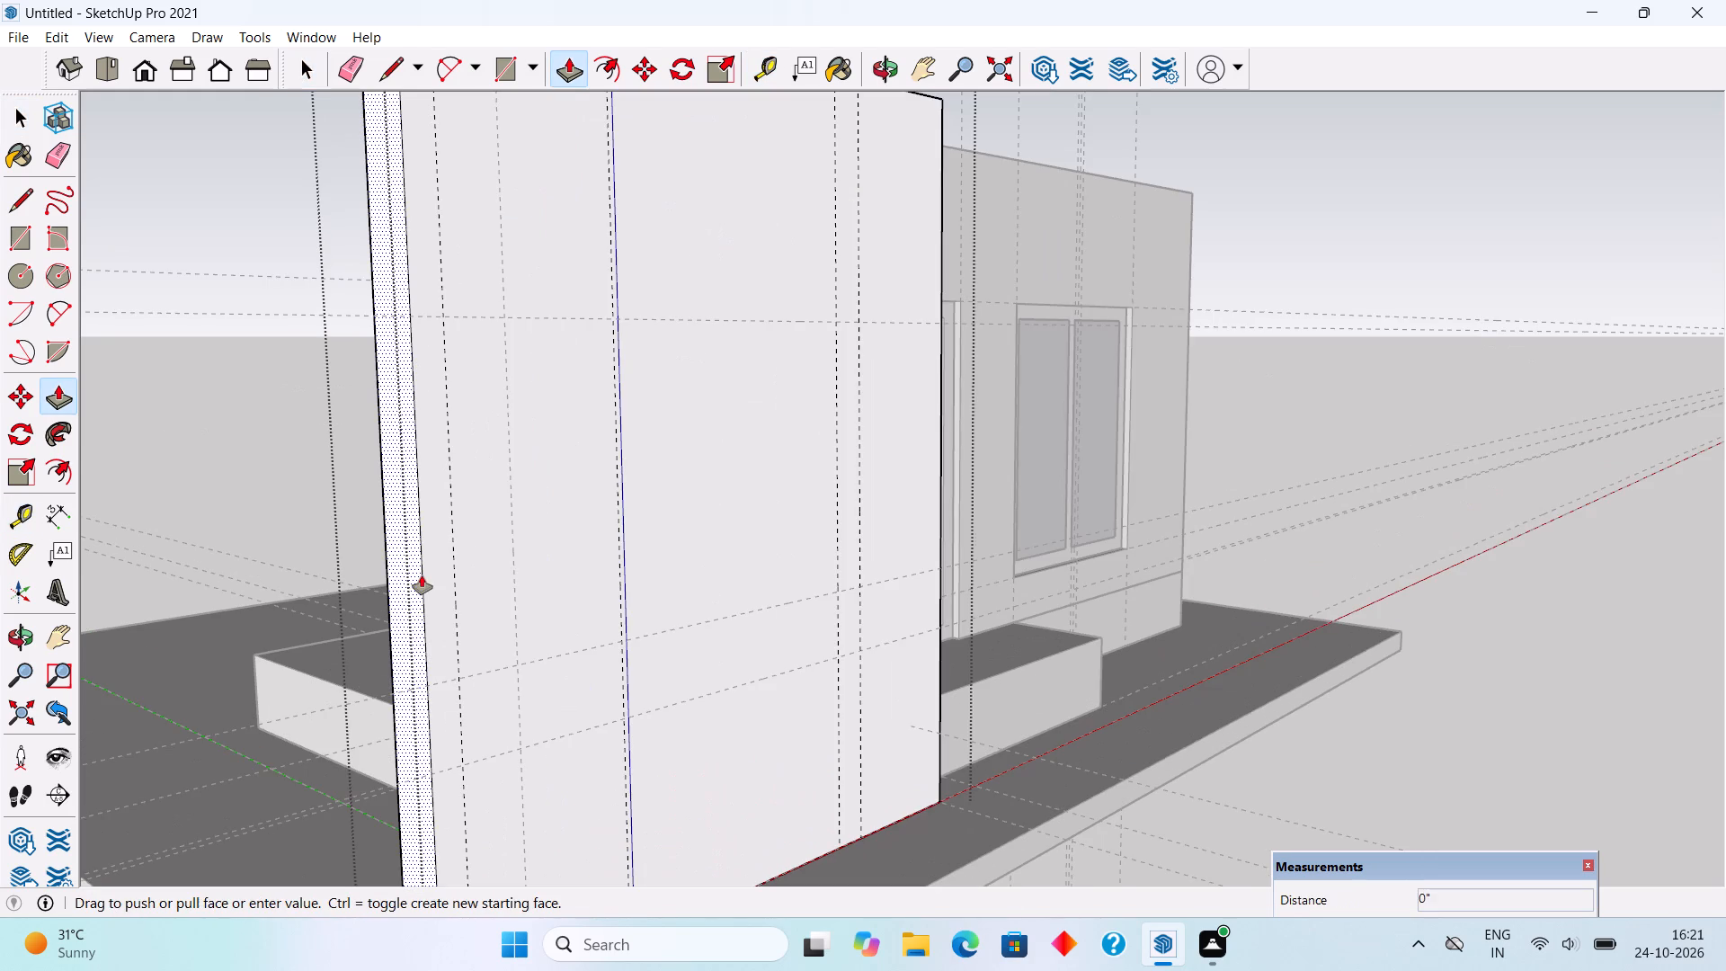
{"action": "left_click", "coordinate": [422, 575]}
{"action": "left_click", "coordinate": [455, 610]}
{"action": "key", "text": "space"}
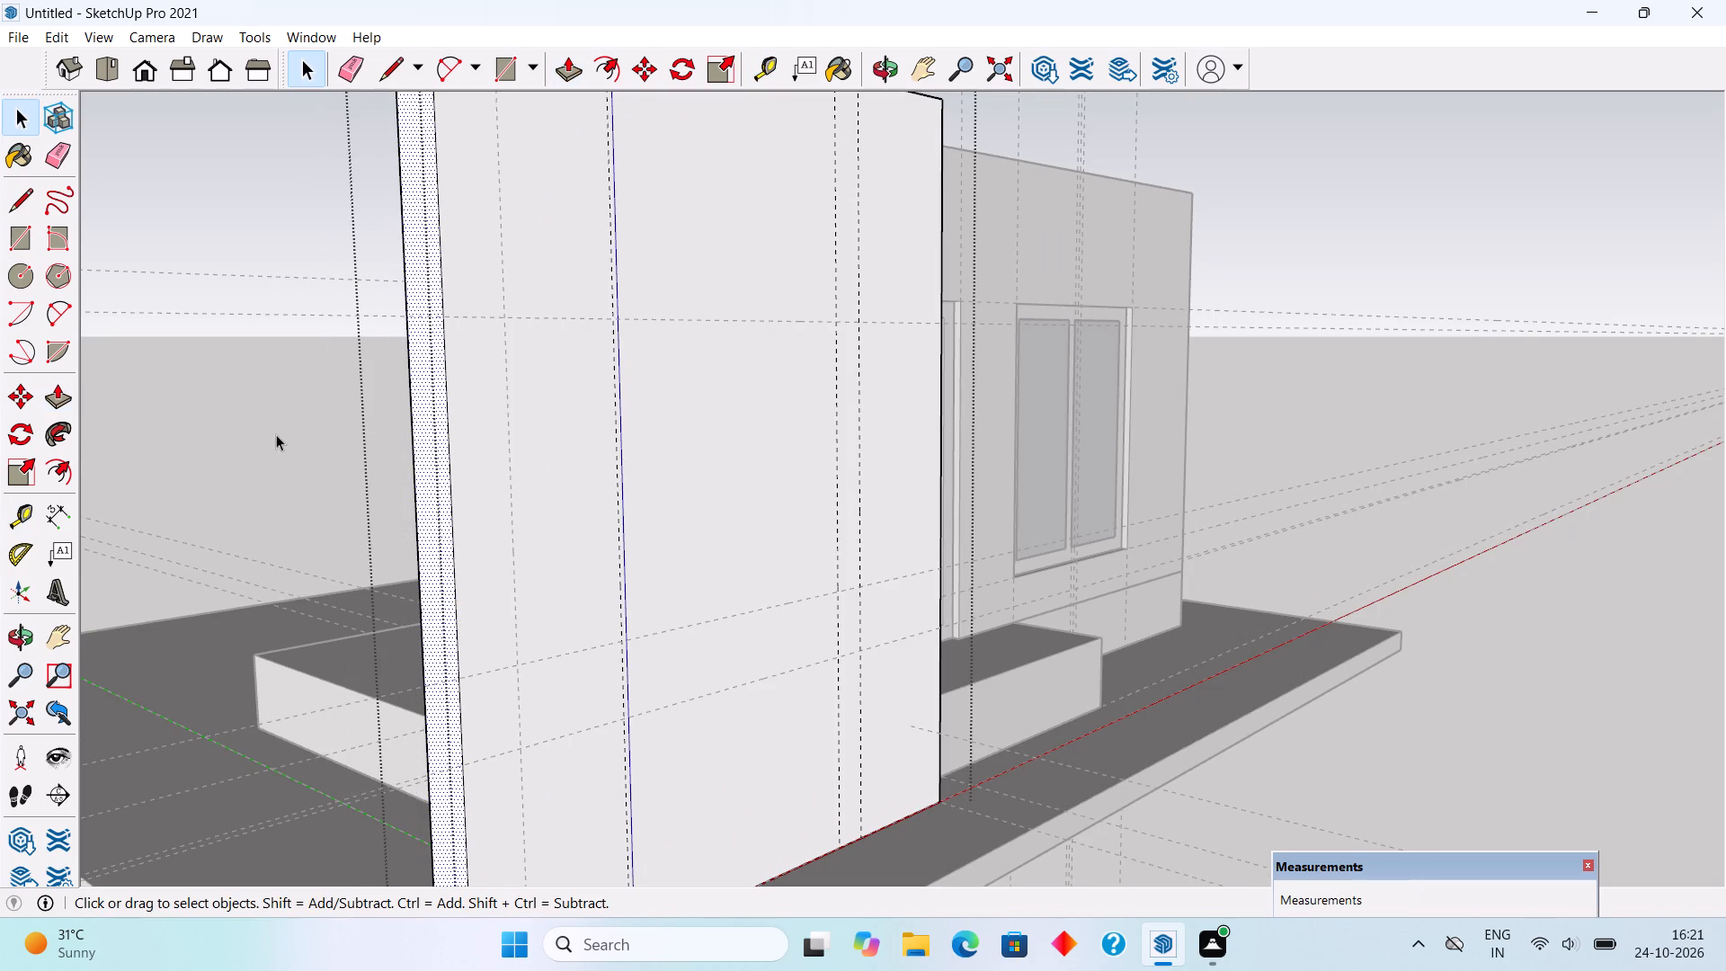
{"action": "left_click", "coordinate": [274, 432]}
Inside the front wall group, draw a window rectangle about 4' 1" by 4' between the vertical and horizontal guides.
{"action": "scroll", "coordinate": [585, 500], "scroll_direction": "down", "scroll_amount": 4}
{"action": "middle_click_drag", "start_coordinate": [652, 516], "coordinate": [451, 539]}
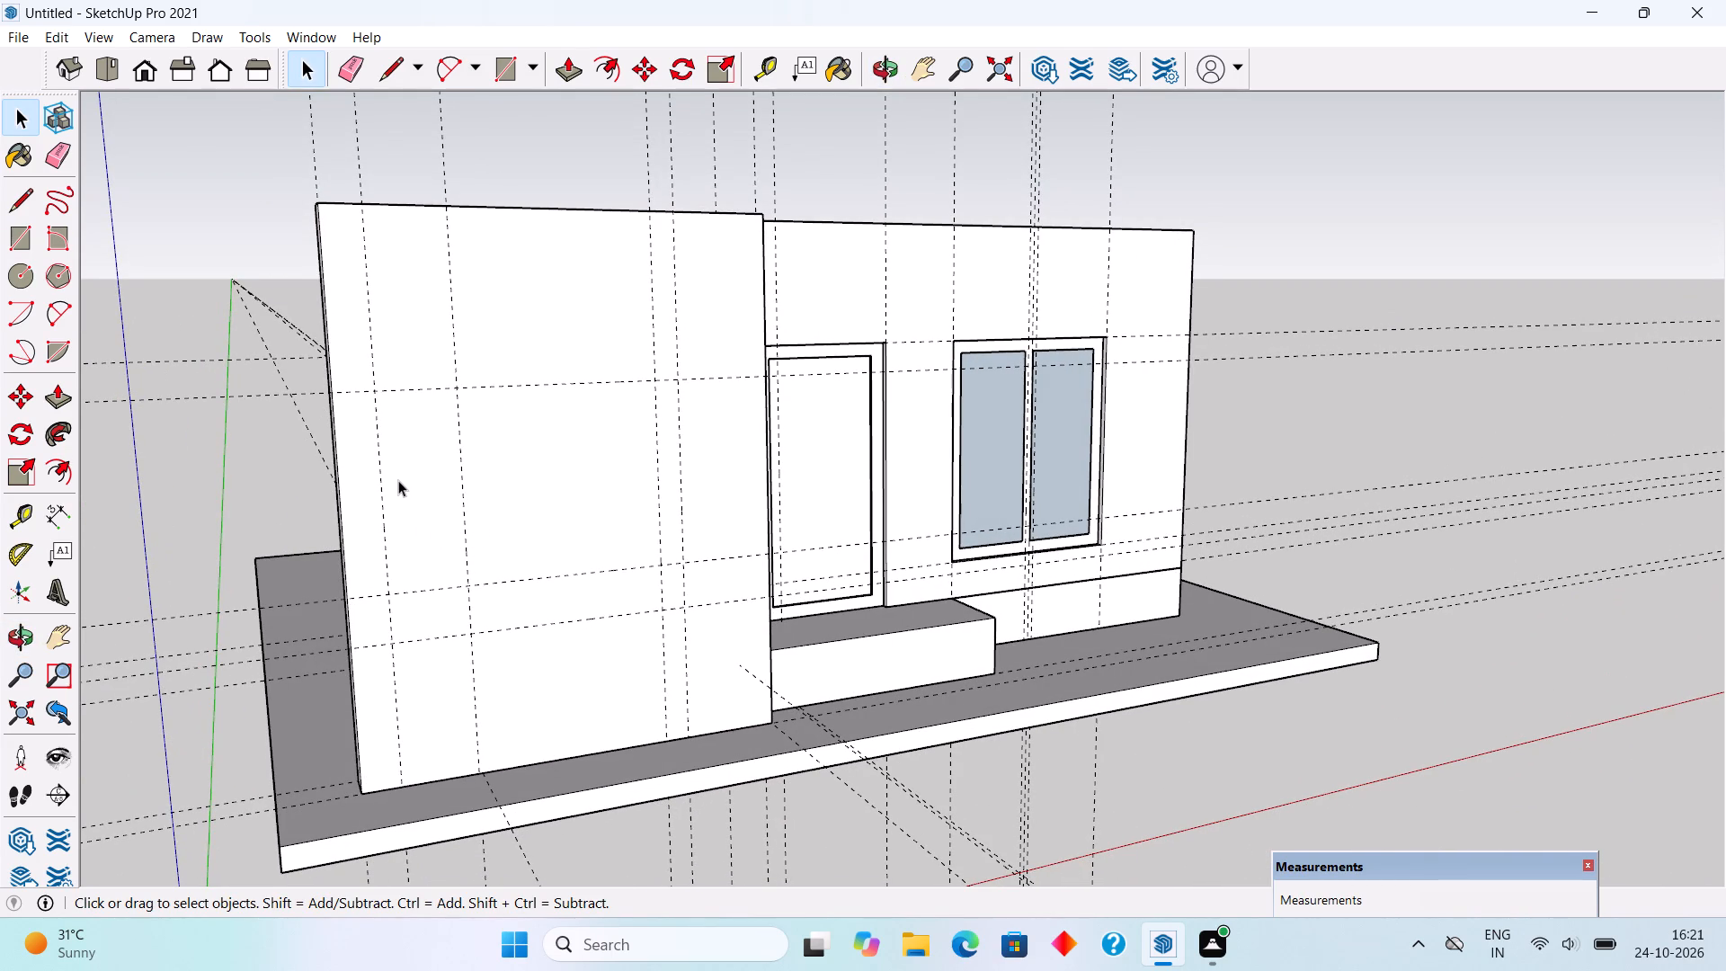
{"action": "middle_click_drag", "start_coordinate": [640, 471], "coordinate": [476, 450]}
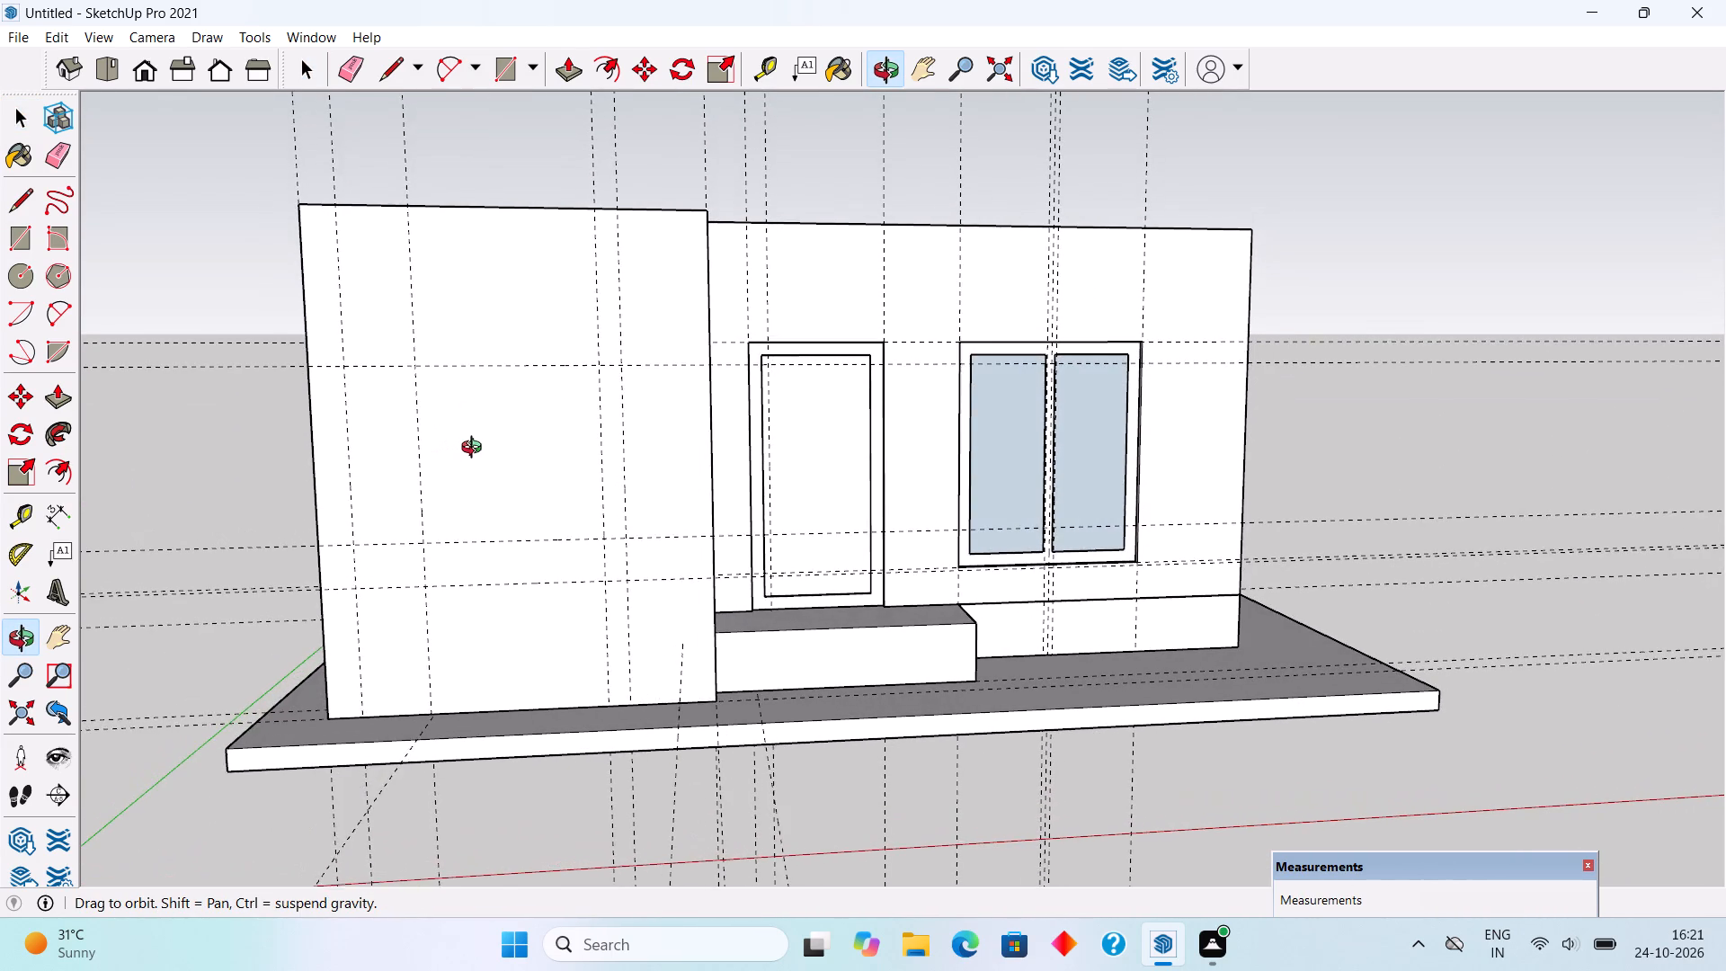
{"action": "middle_click_drag", "start_coordinate": [476, 450], "coordinate": [479, 456]}
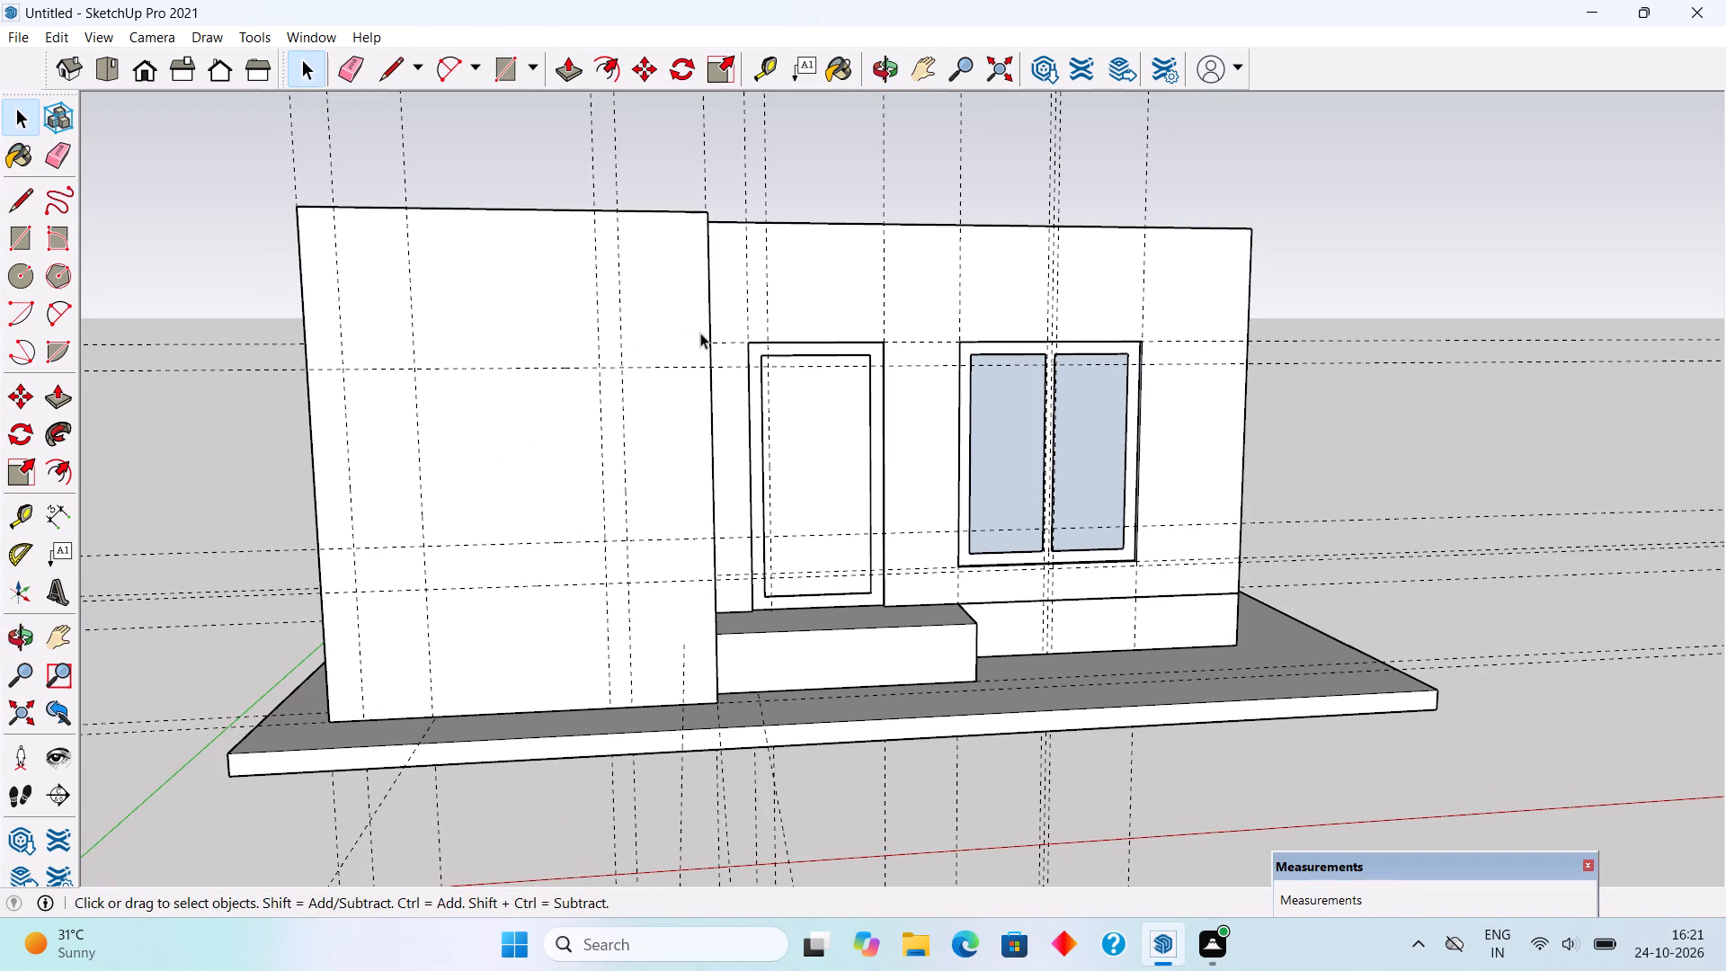
{"action": "triple_click", "coordinate": [495, 429]}
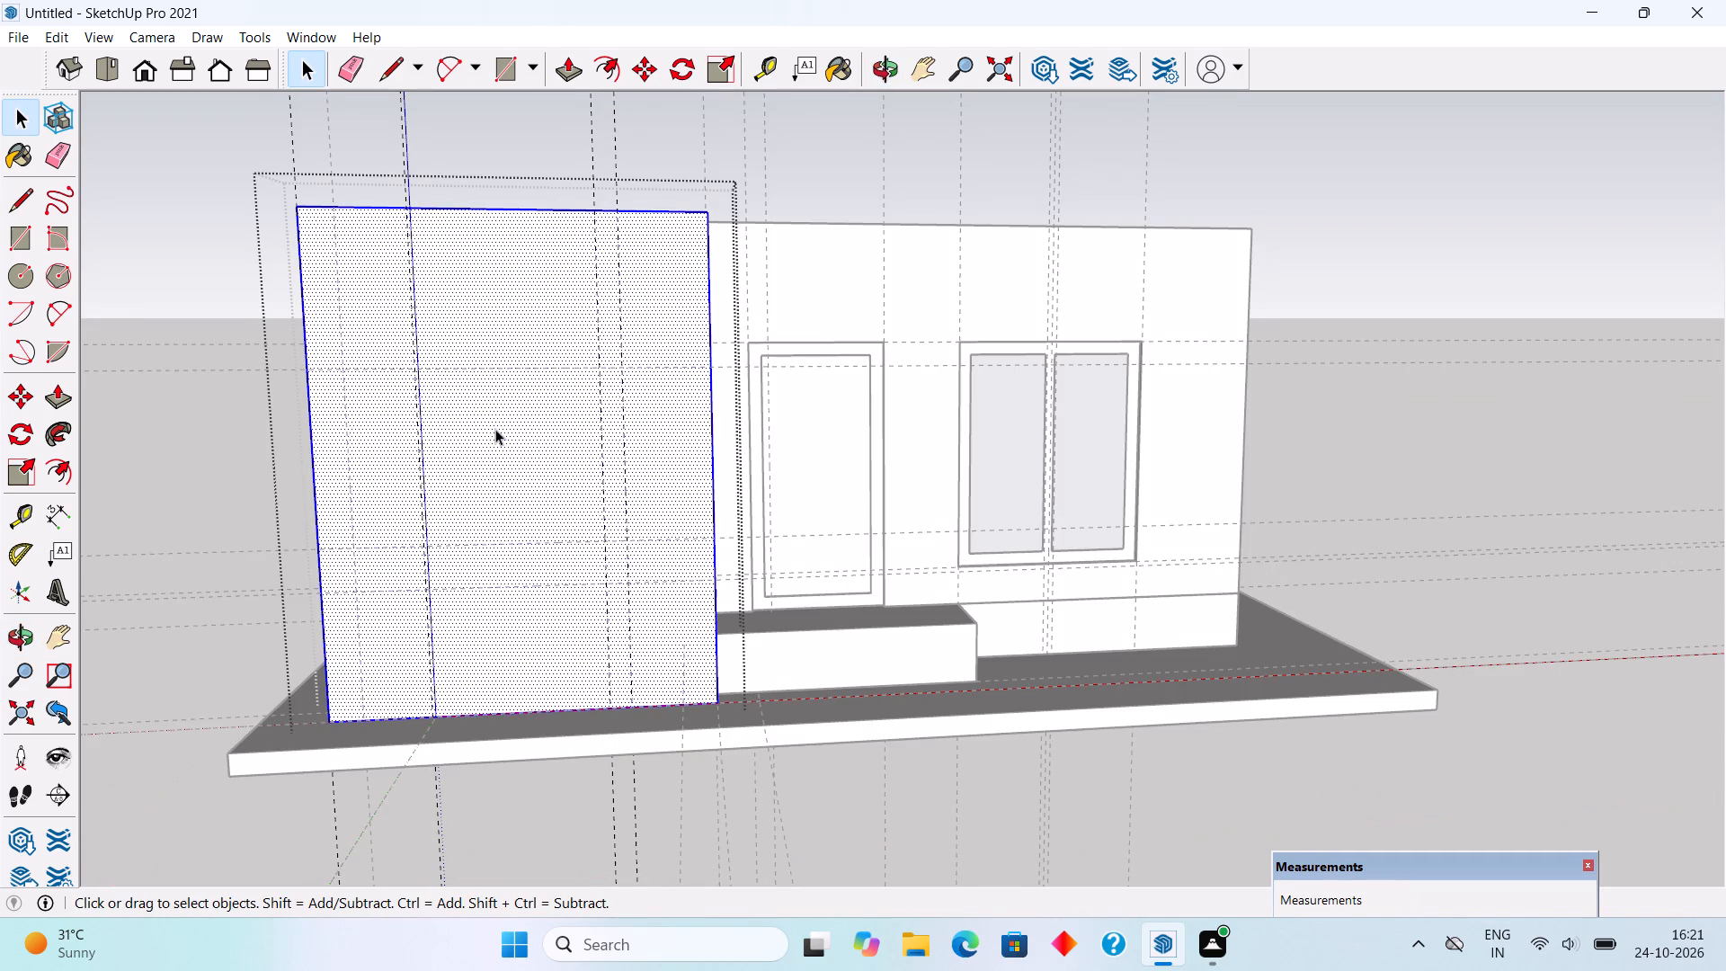
{"action": "key", "text": "r"}
{"action": "scroll", "coordinate": [407, 364], "scroll_direction": "up", "scroll_amount": 7}
{"action": "left_click", "coordinate": [418, 365]}
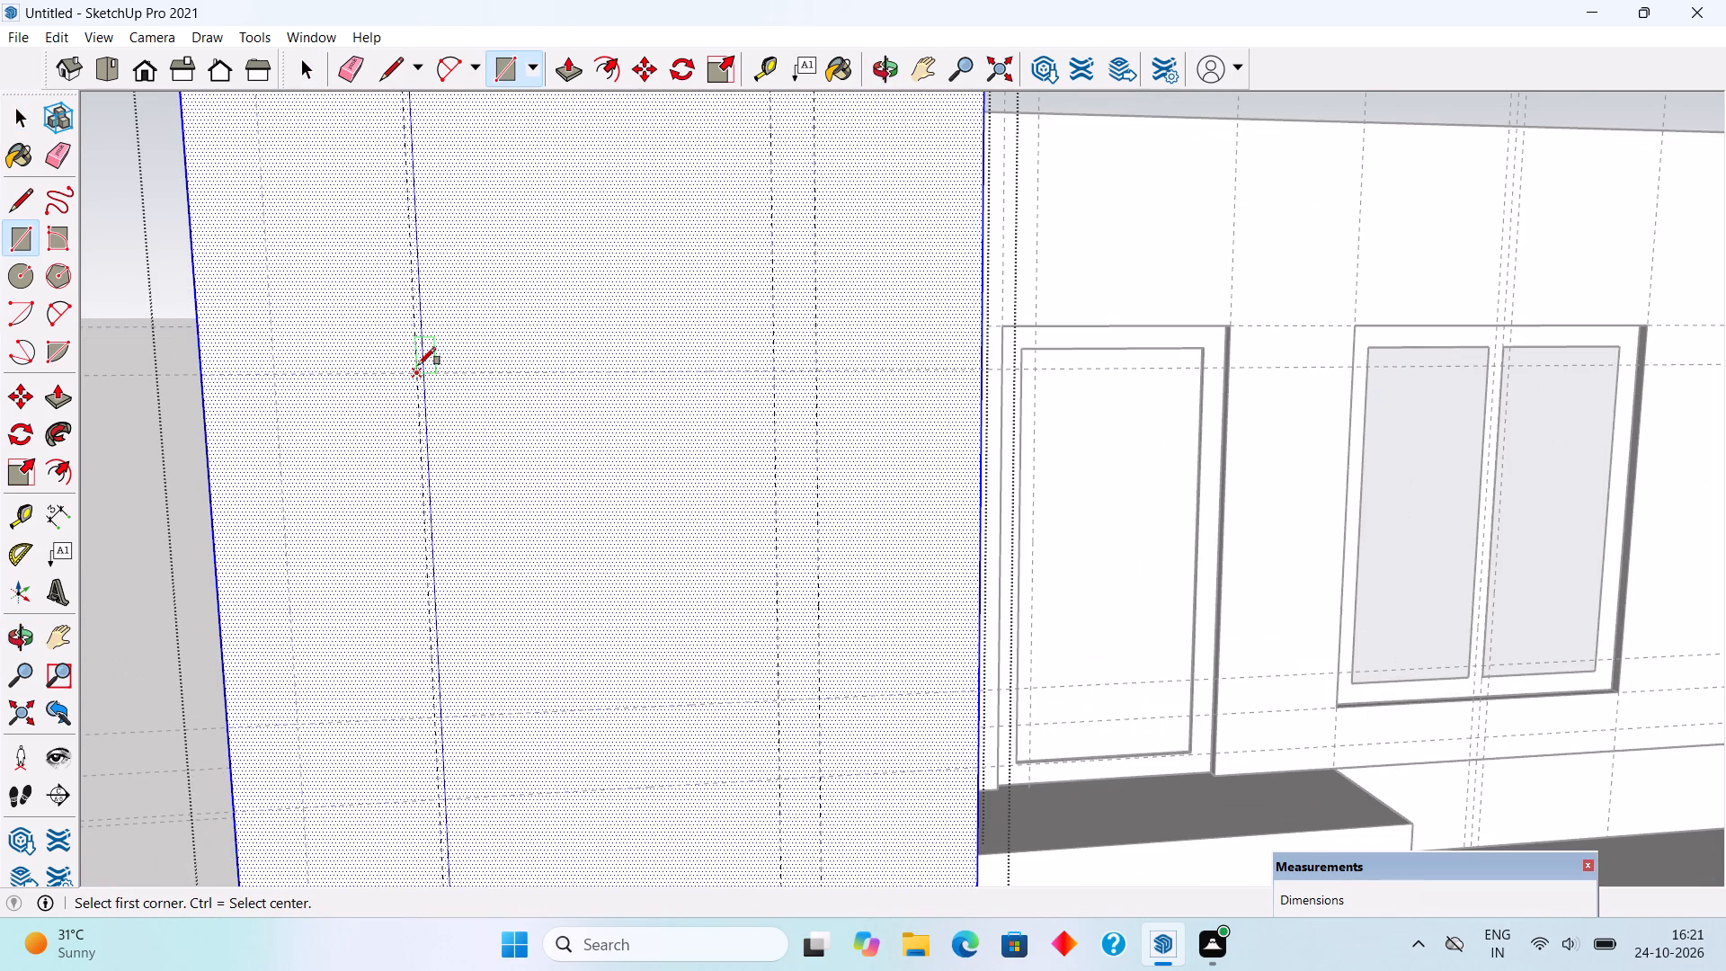
{"action": "left_click", "coordinate": [777, 705]}
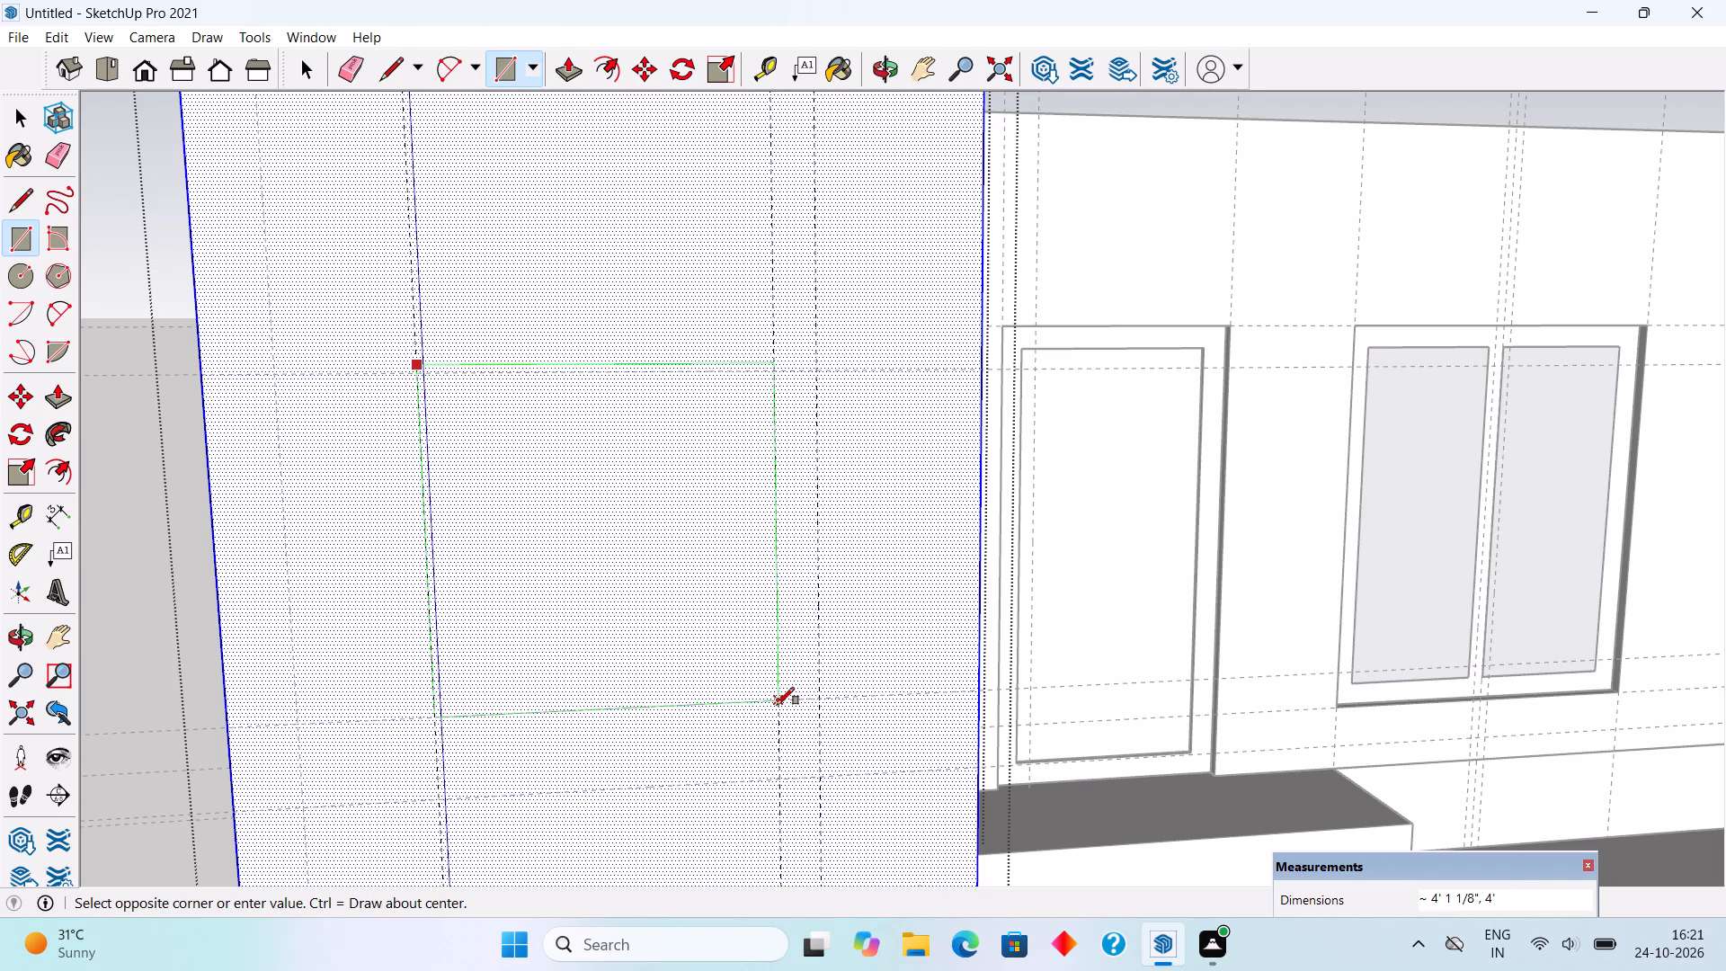
Push/Pull the rectangle through the front wall's thickness to cut a window opening, and leave the group.
{"action": "key", "text": "p"}
{"action": "left_click_drag", "start_coordinate": [702, 664], "coordinate": [650, 522]}
{"action": "key", "text": "space"}
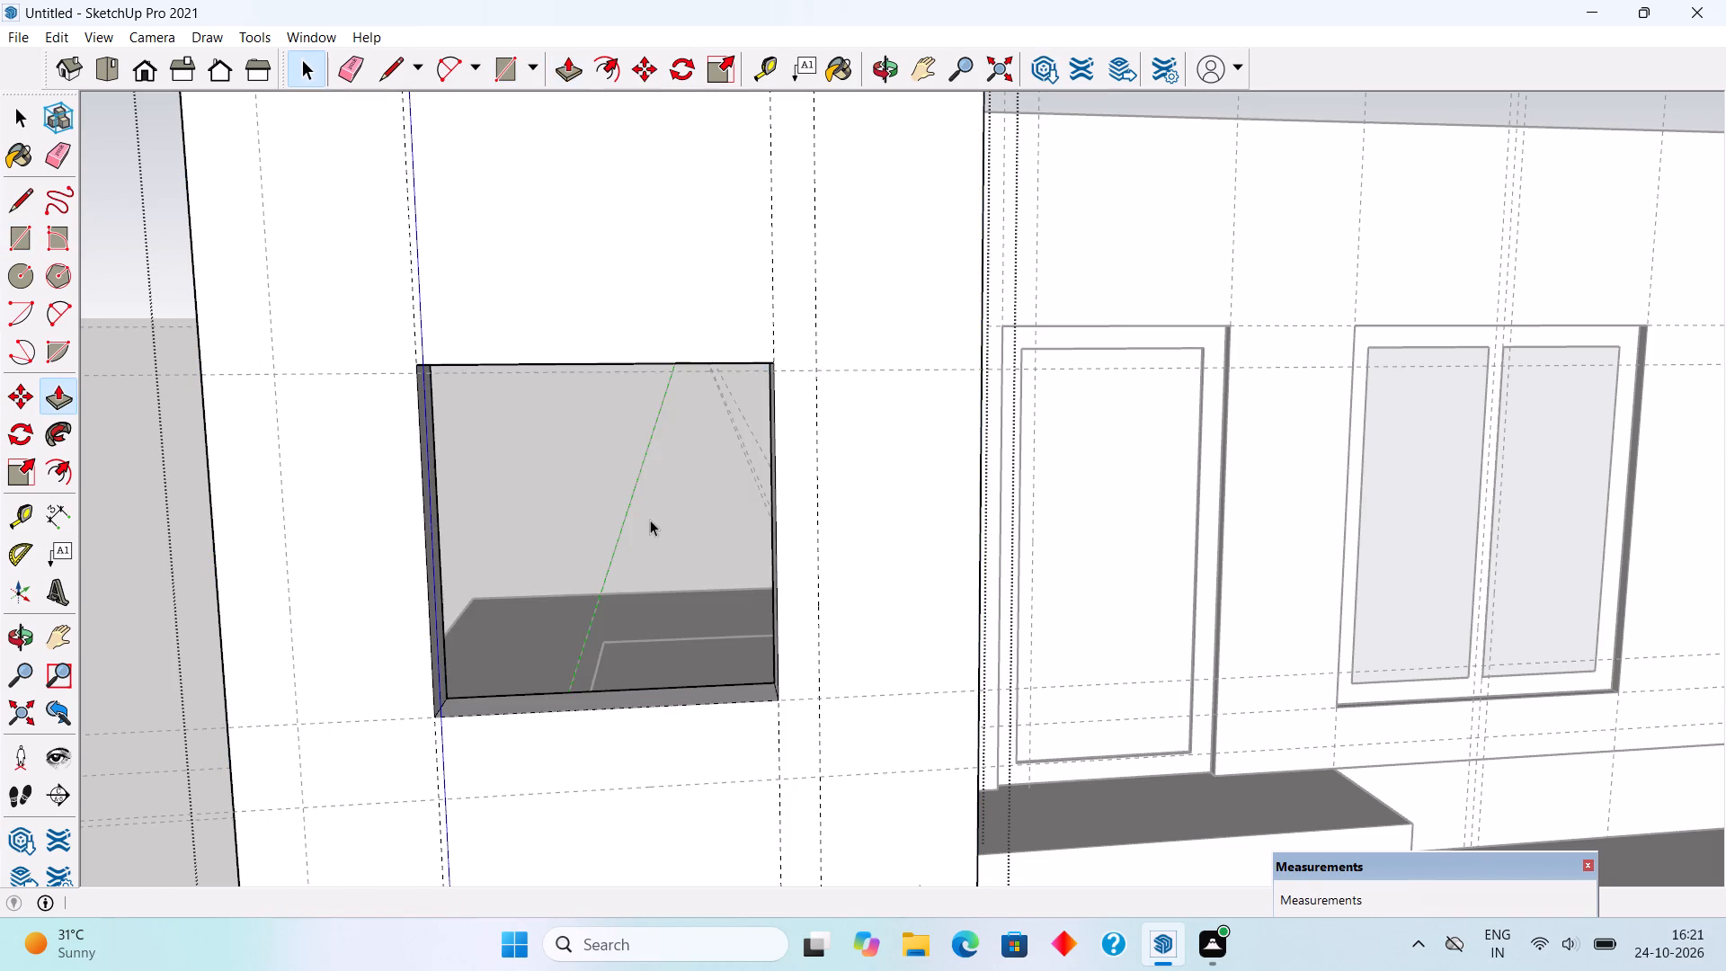
{"action": "scroll", "coordinate": [650, 520], "scroll_direction": "down", "scroll_amount": 10}
{"action": "left_click", "coordinate": [198, 405]}
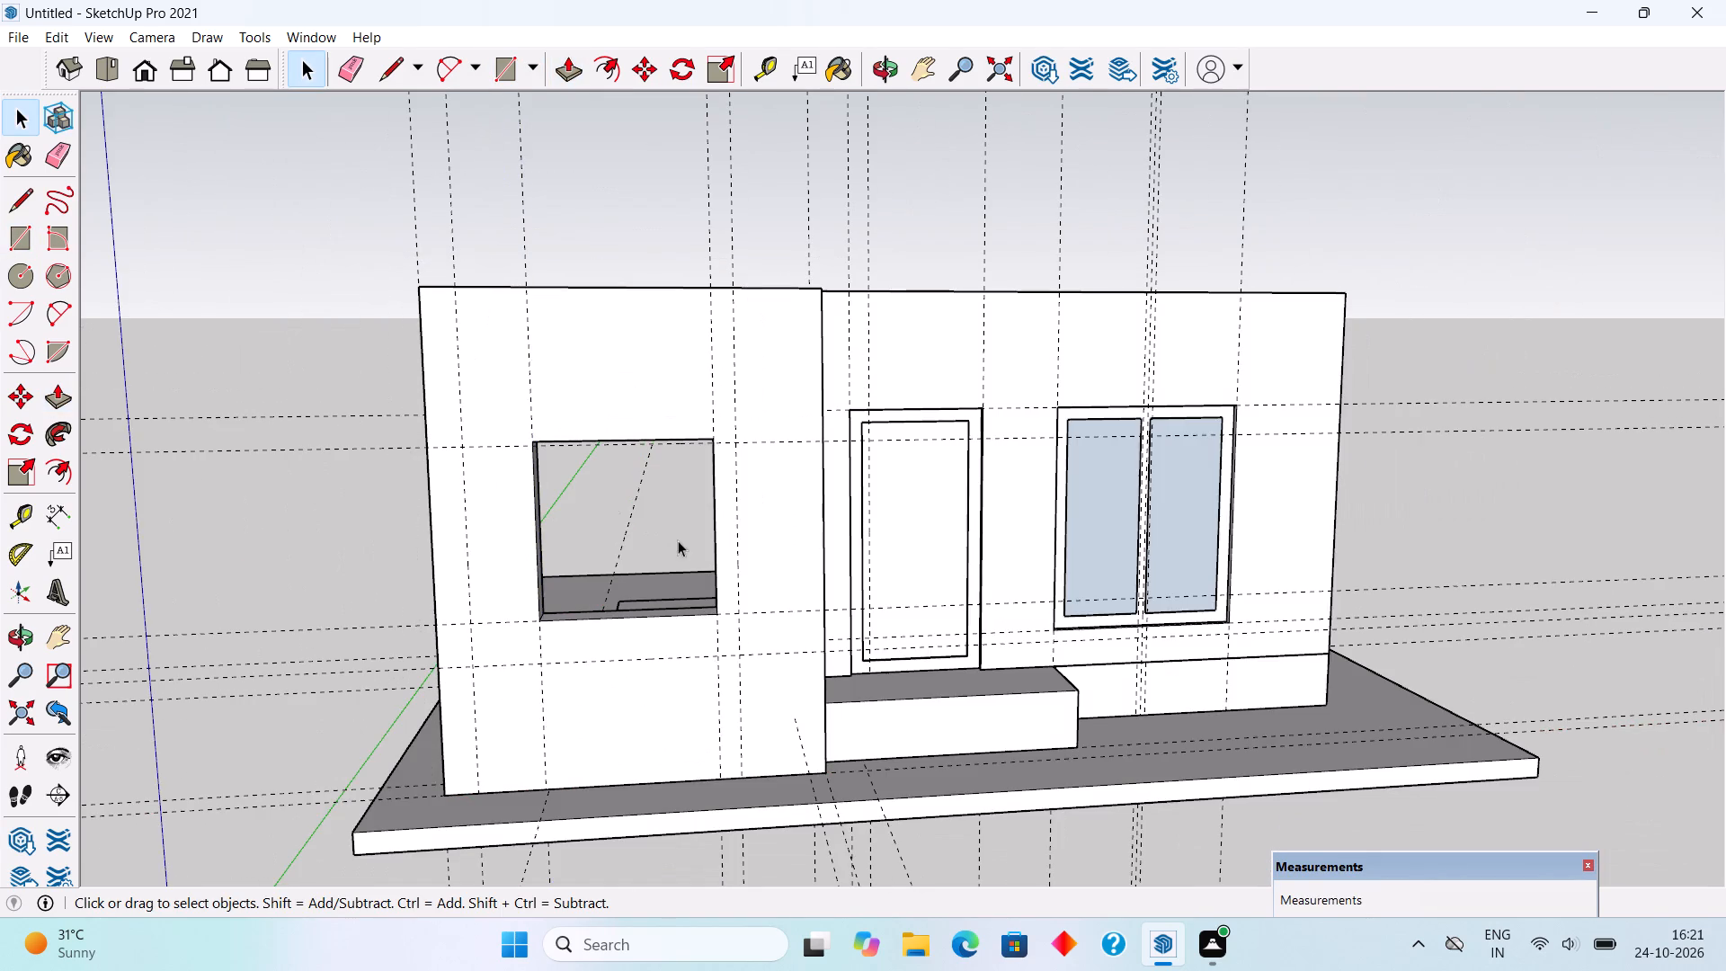
Place a horizontal guide on the side wall beside the door, 3' below its top edge and level with the door-head guide.
{"action": "middle_click_drag", "start_coordinate": [651, 503], "coordinate": [608, 471]}
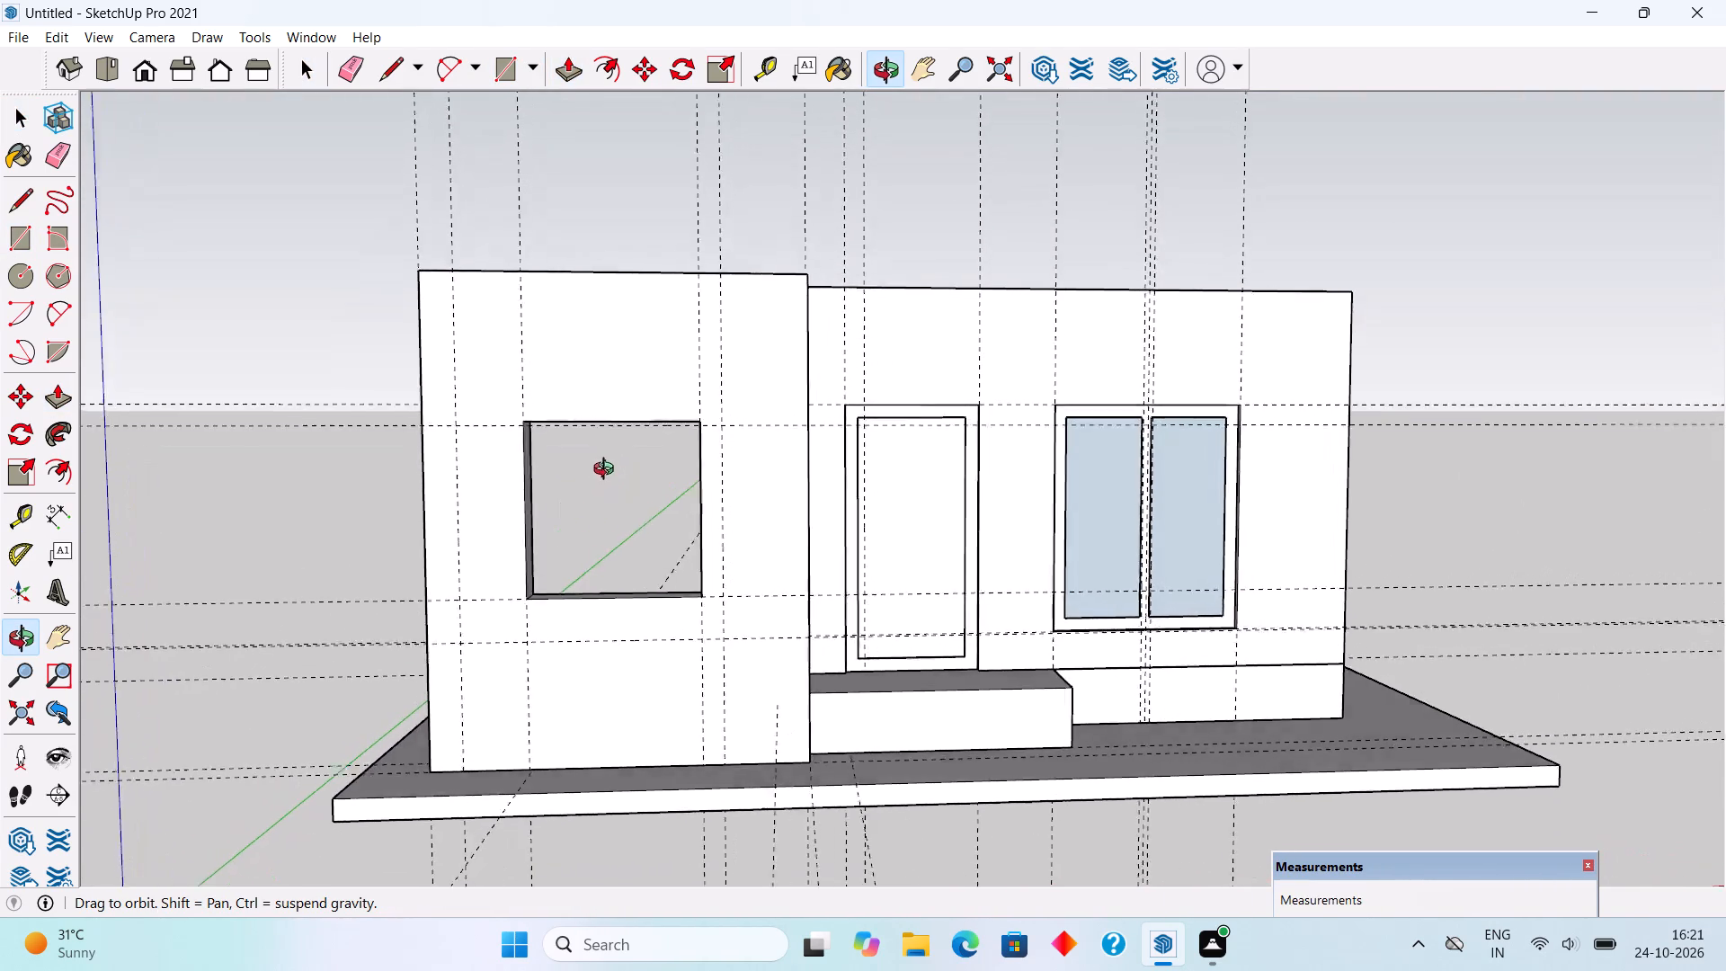
{"action": "middle_click_drag", "start_coordinate": [608, 471], "coordinate": [585, 388]}
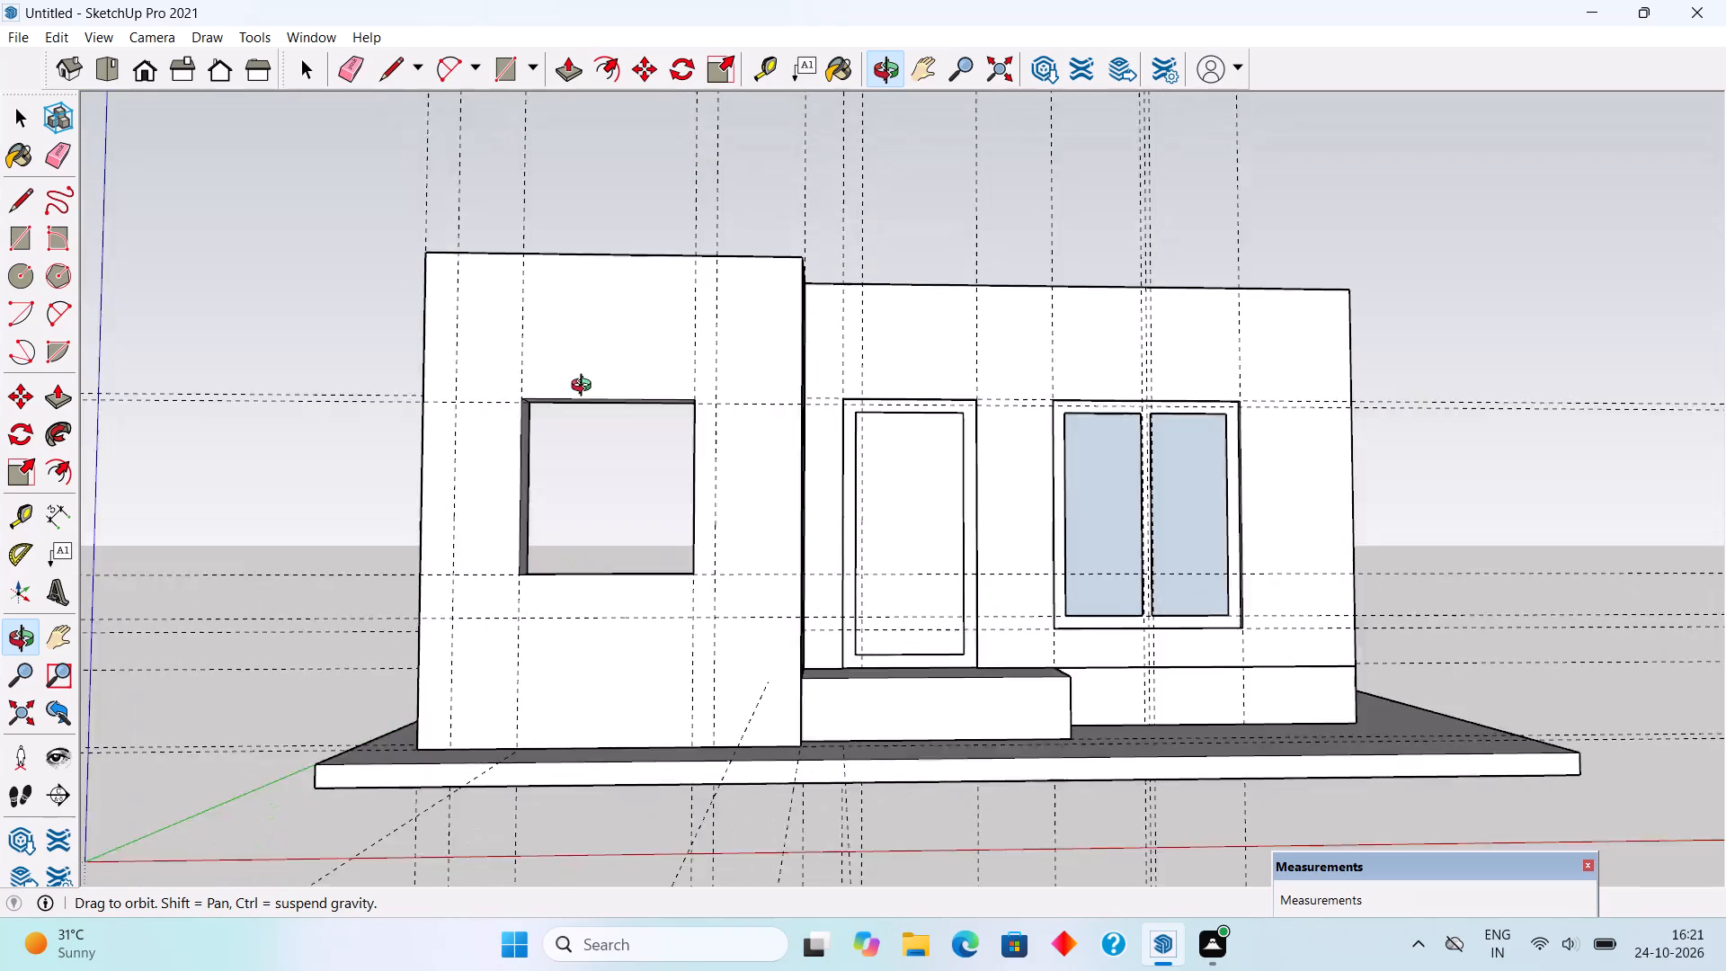
{"action": "middle_click_drag", "start_coordinate": [585, 388], "coordinate": [645, 482]}
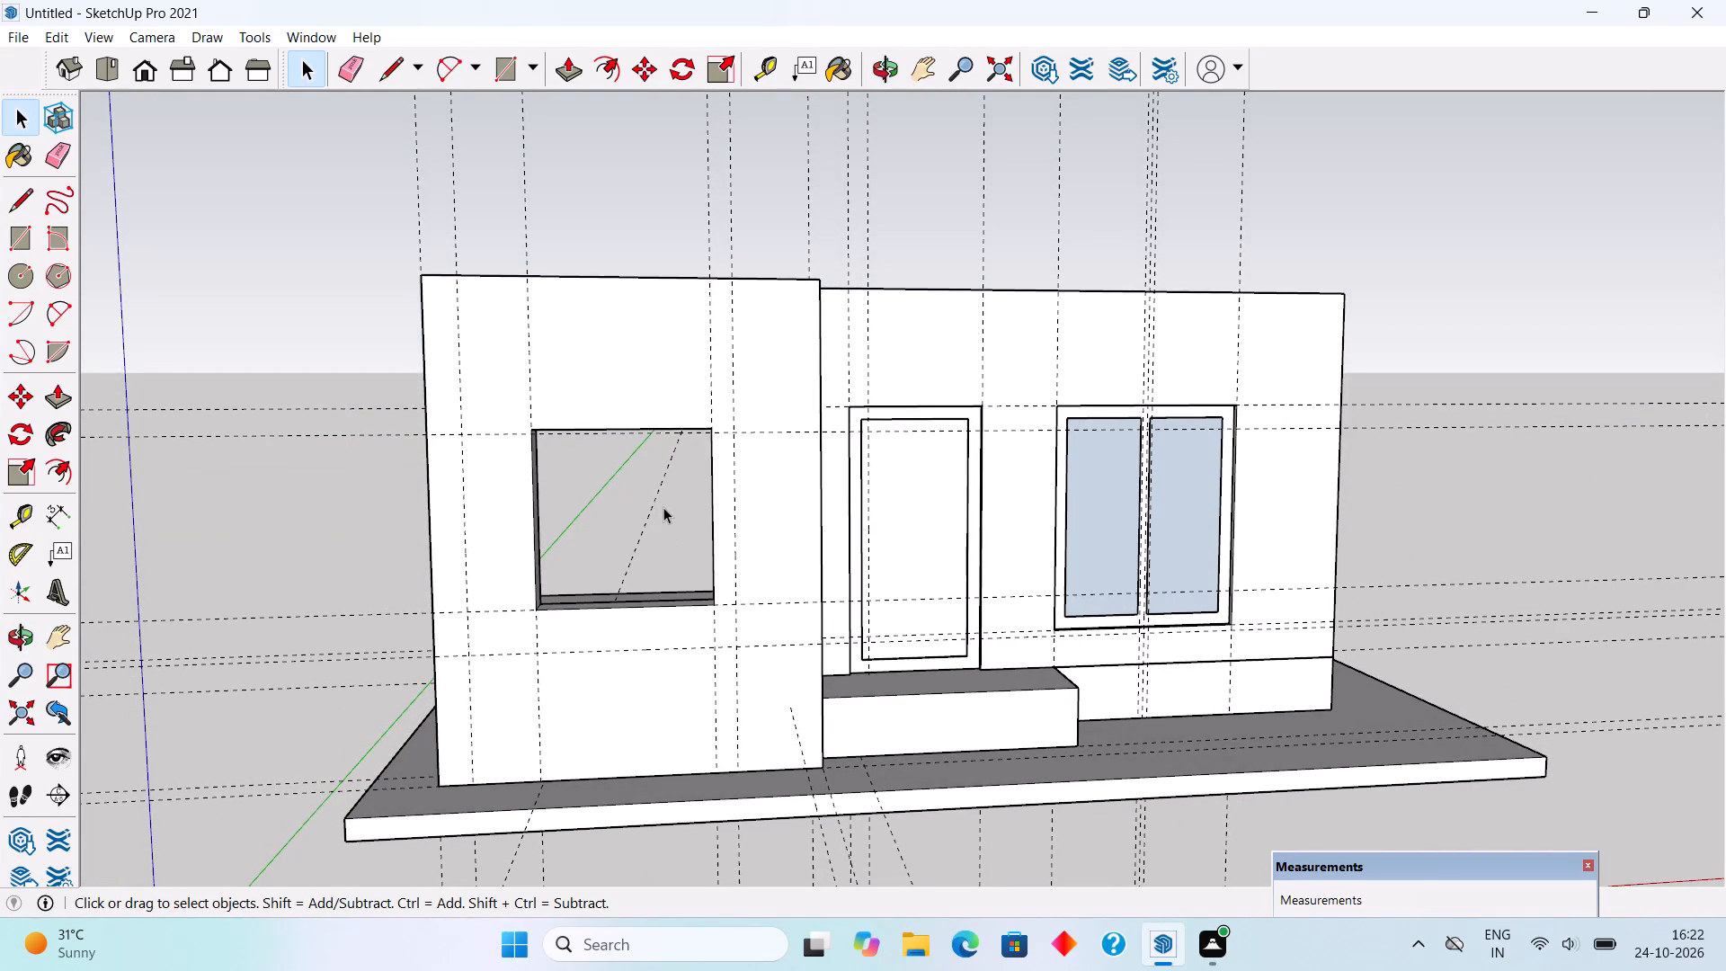
{"action": "middle_click_drag", "start_coordinate": [659, 494], "coordinate": [280, 596]}
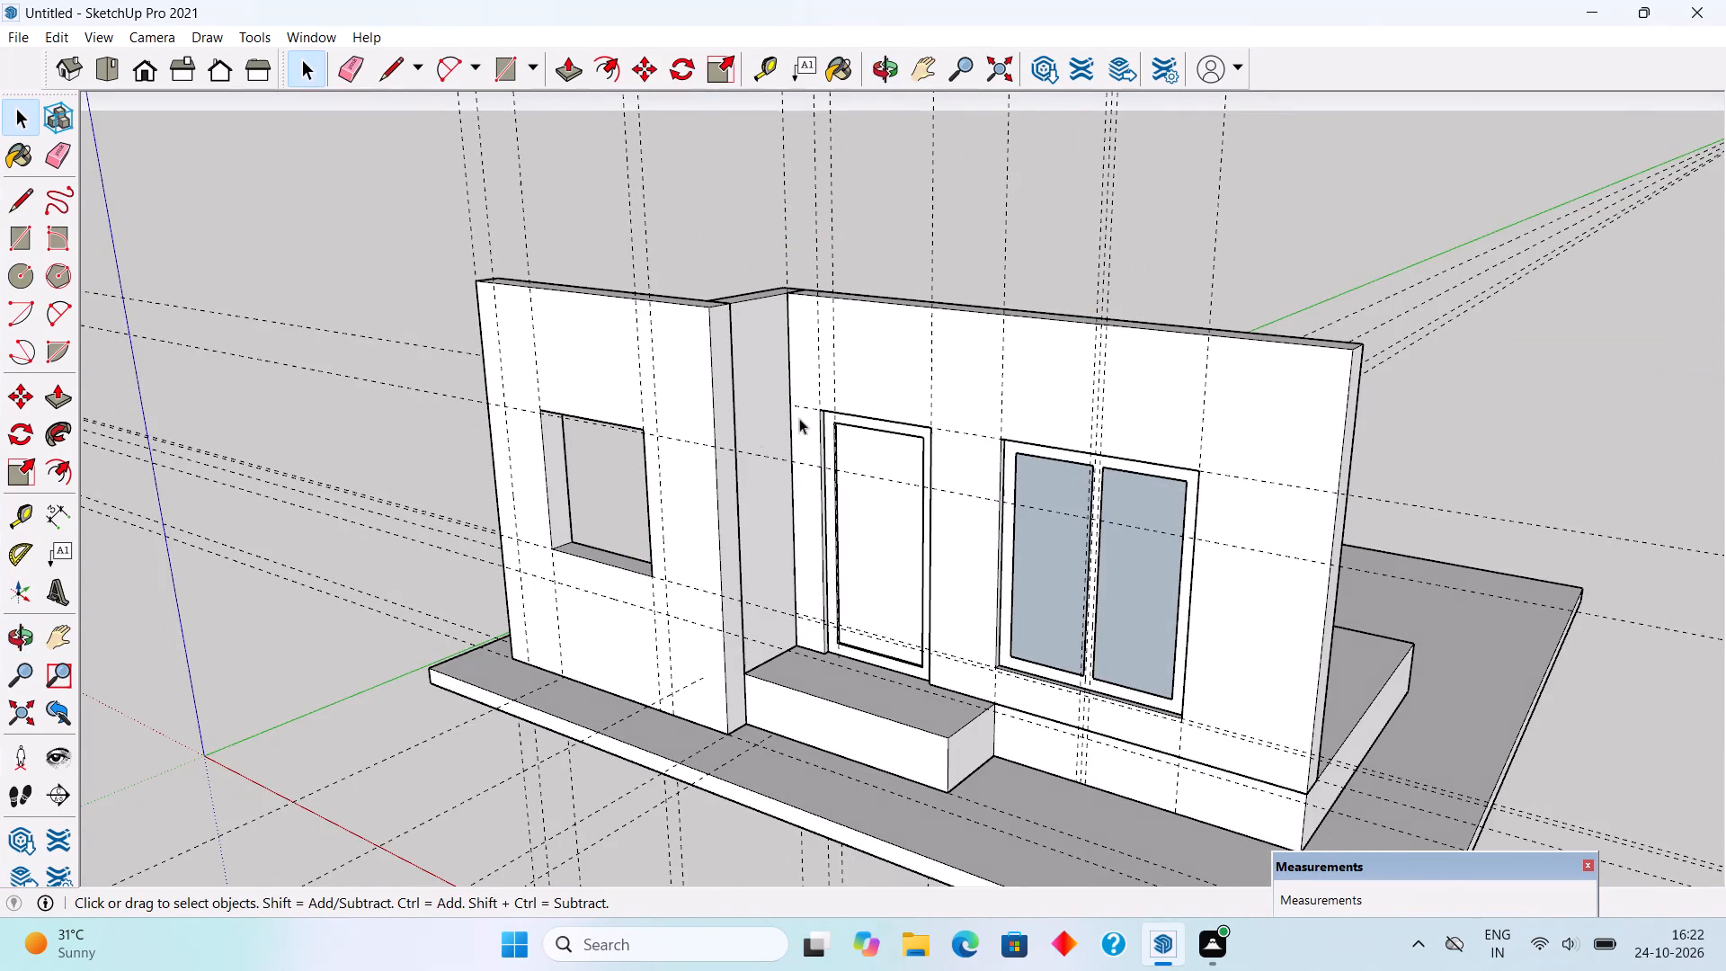
{"action": "scroll", "coordinate": [809, 414], "scroll_direction": "up", "scroll_amount": 4}
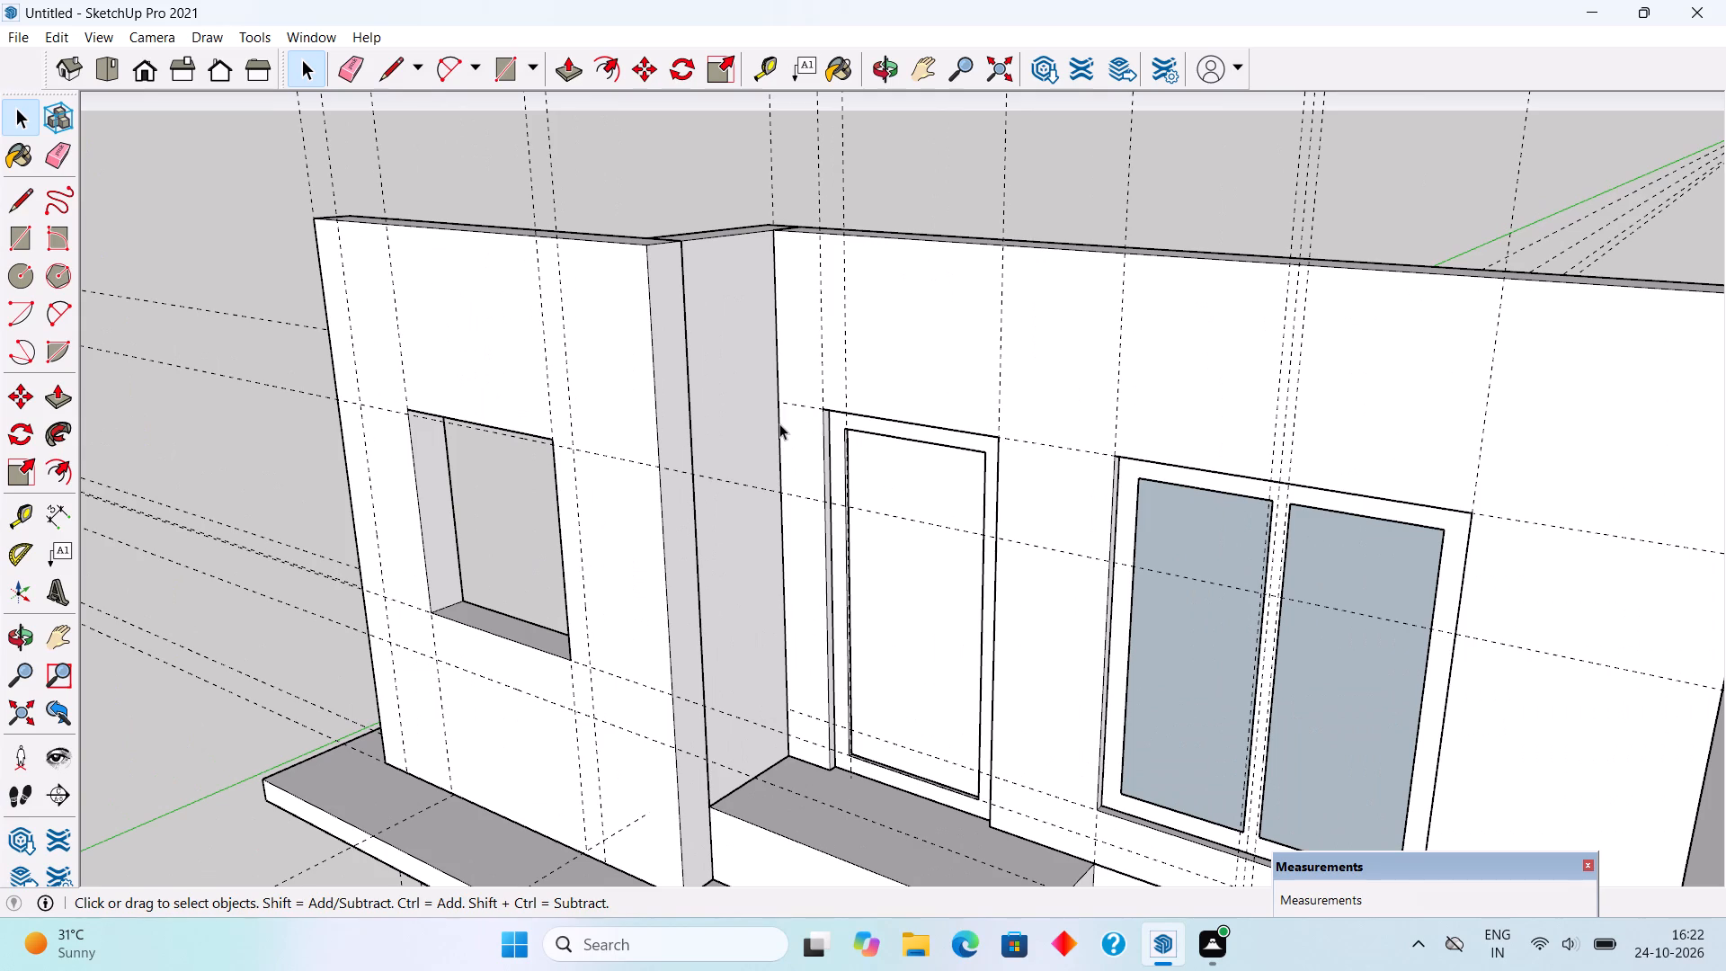
{"action": "key", "text": "t"}
{"action": "left_click", "coordinate": [715, 243]}
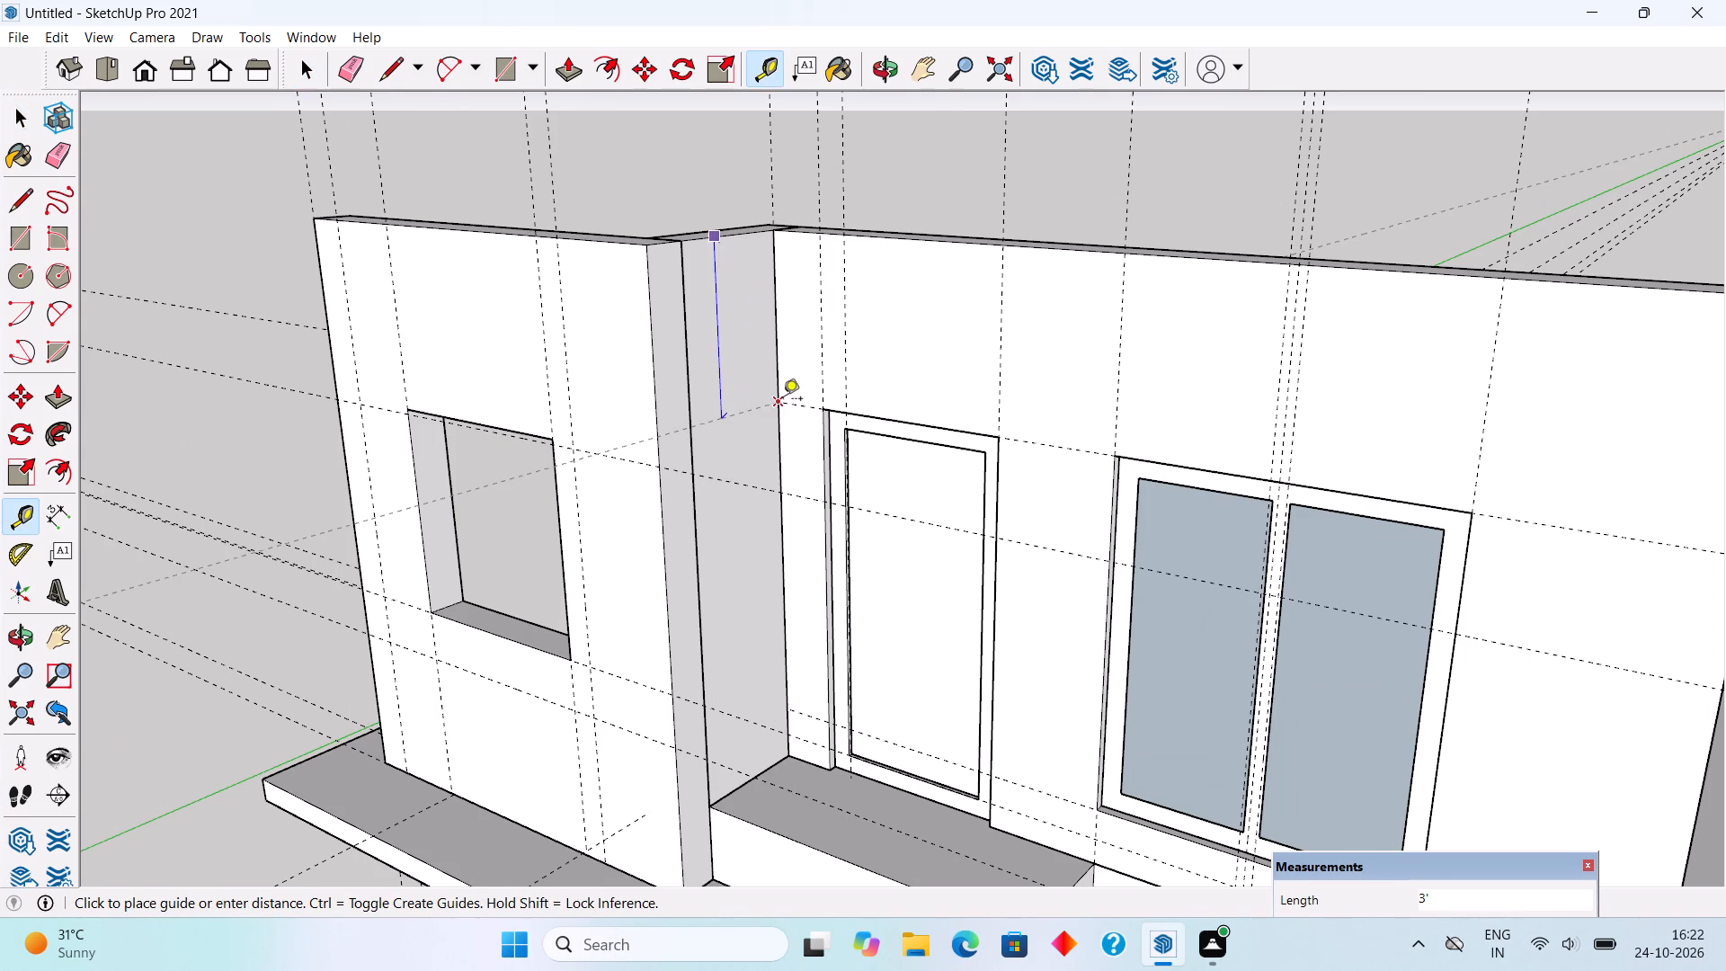
{"action": "left_click", "coordinate": [783, 400]}
Place a horizontal guide on the front wall about 3' below its top edge, level with the side wall's guide.
{"action": "middle_click_drag", "start_coordinate": [770, 513], "coordinate": [1161, 450]}
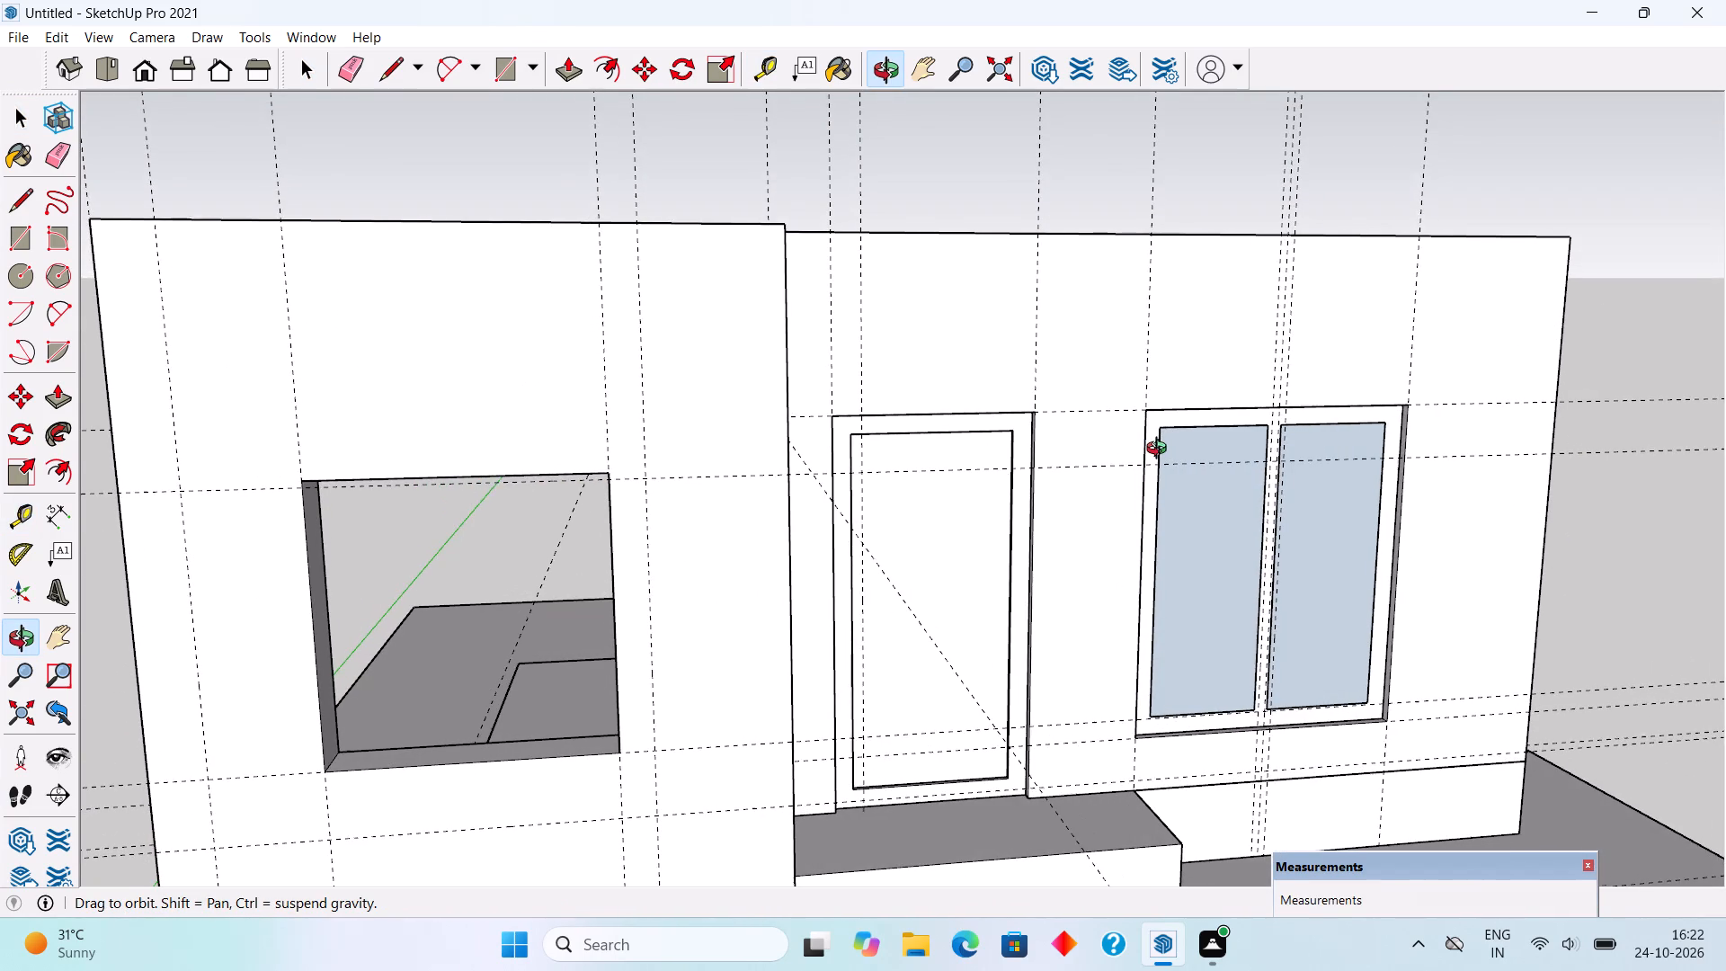
{"action": "middle_click_drag", "start_coordinate": [1161, 450], "coordinate": [1162, 447]}
{"action": "key", "text": "space"}
{"action": "scroll", "coordinate": [825, 493], "scroll_direction": "up", "scroll_amount": 5}
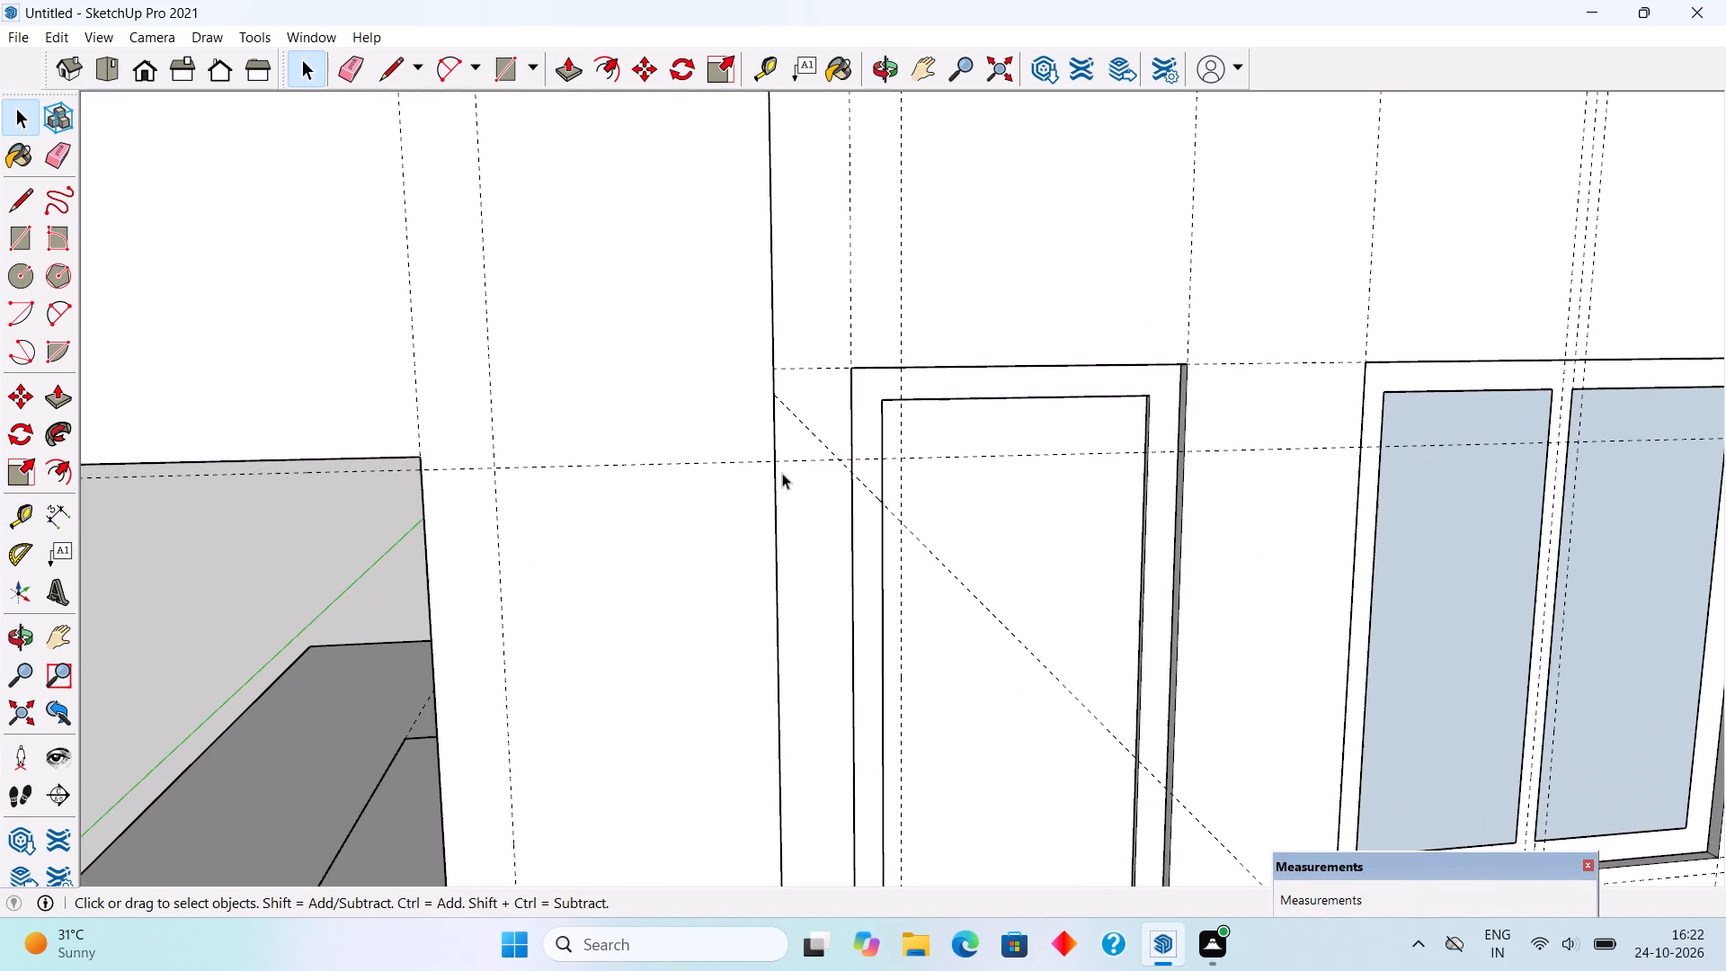
{"action": "scroll", "coordinate": [782, 449], "scroll_direction": "down", "scroll_amount": 4}
{"action": "key", "text": "t"}
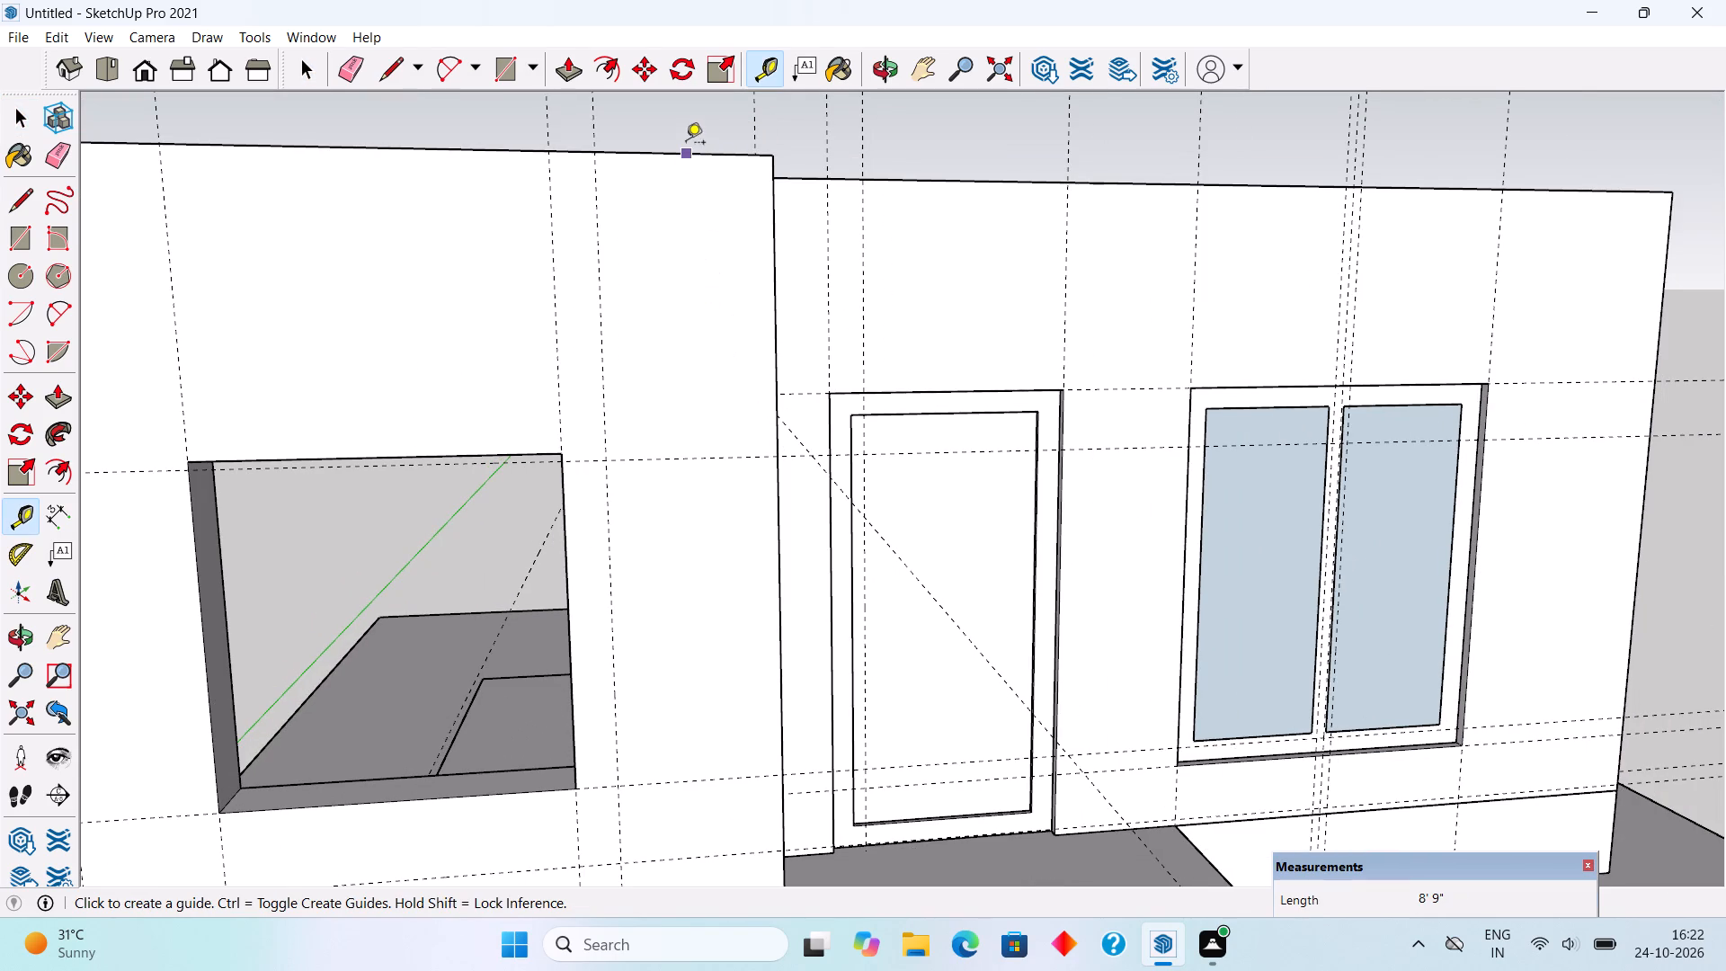
{"action": "left_click", "coordinate": [688, 157]}
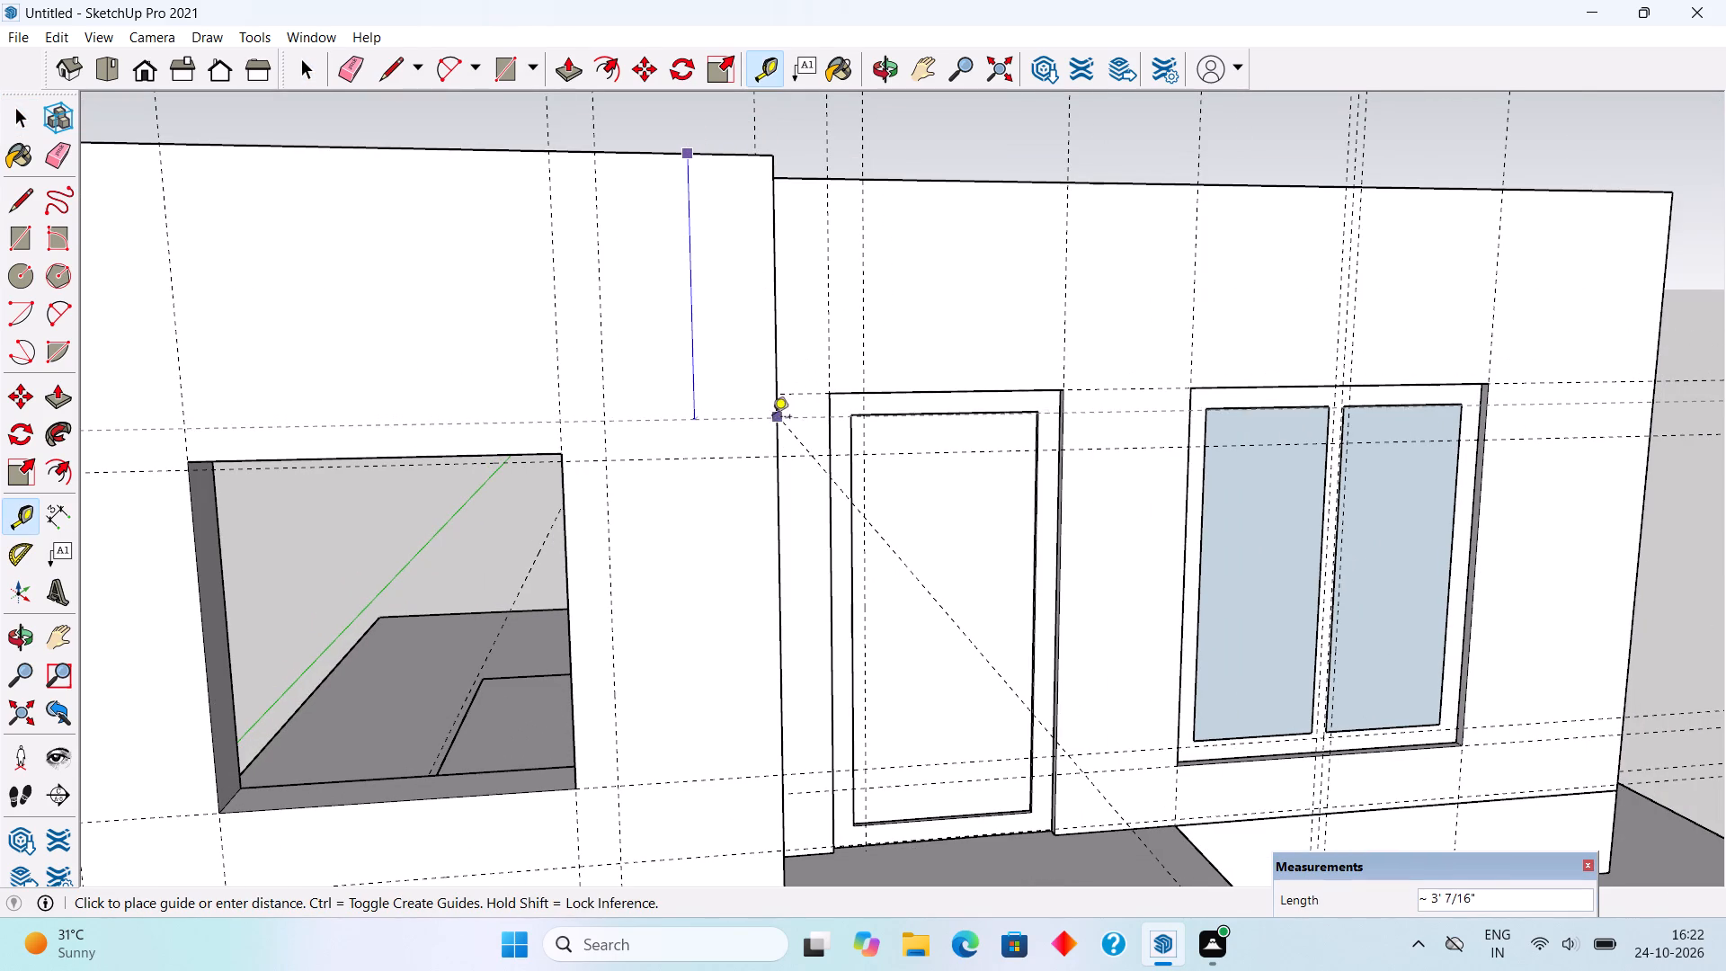
{"action": "left_click", "coordinate": [780, 426]}
{"action": "key", "text": "space"}
{"action": "scroll", "coordinate": [779, 414], "scroll_direction": "down", "scroll_amount": 4}
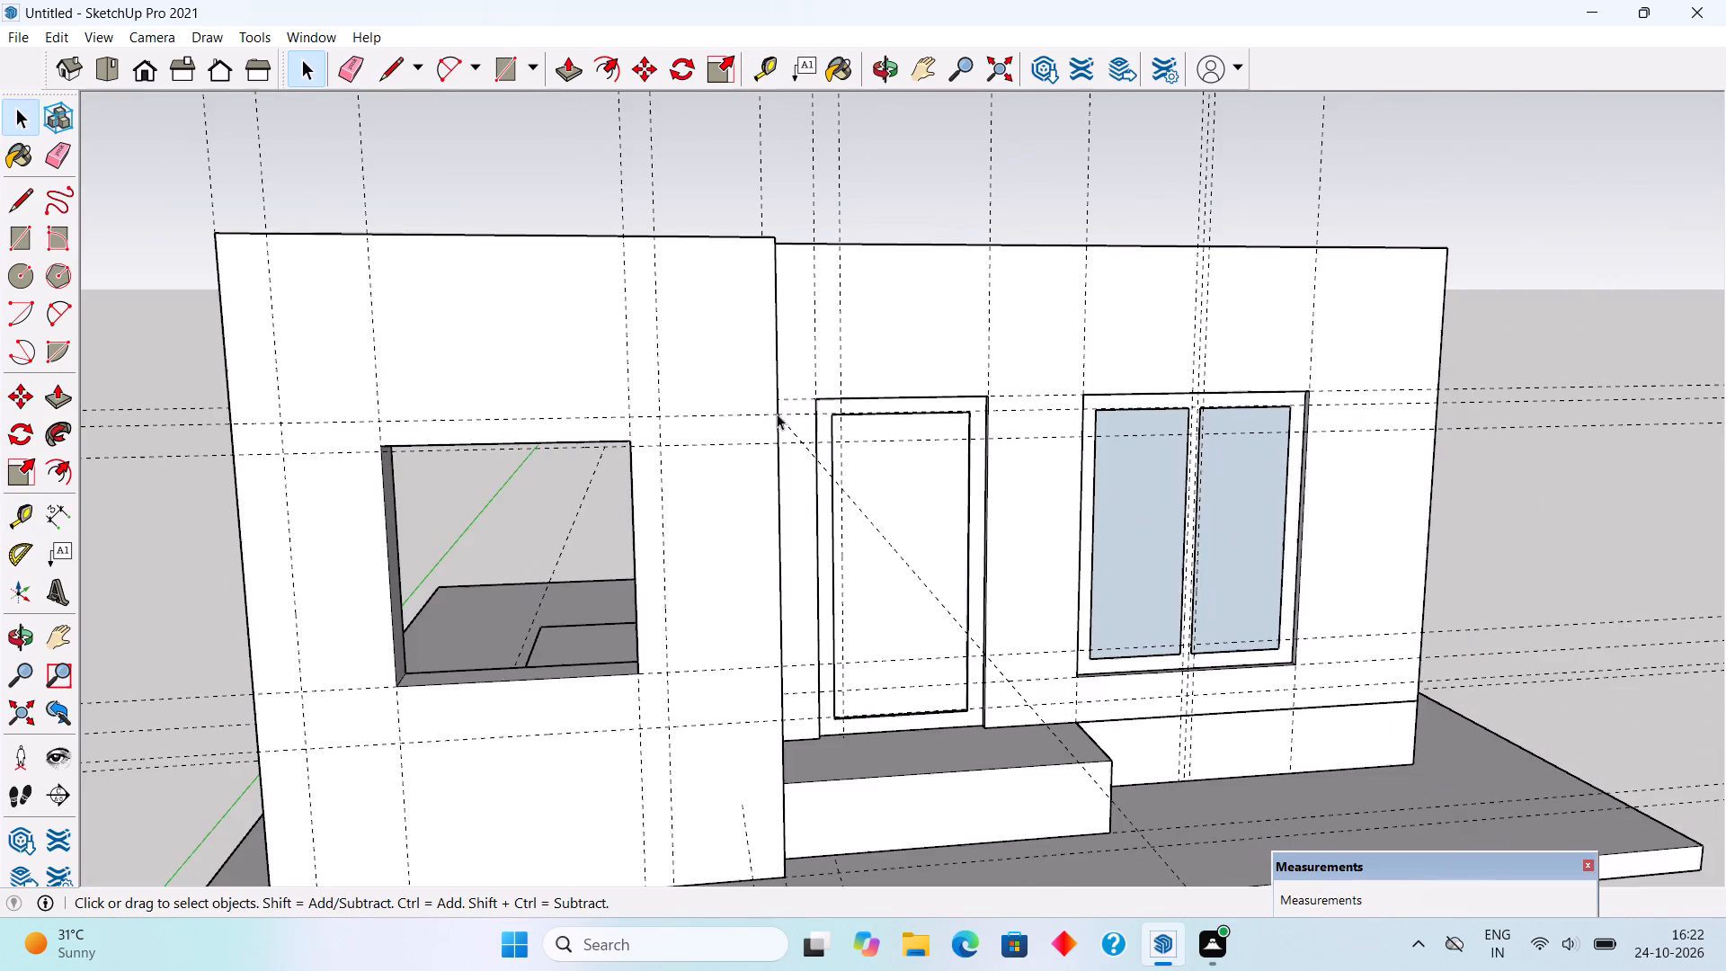
Inside the front wall group, Push/Pull the window opening's top face up about 5" to the new guide, and leave the group.
{"action": "middle_click_drag", "start_coordinate": [709, 548], "coordinate": [621, 266]}
{"action": "triple_click", "coordinate": [581, 345]}
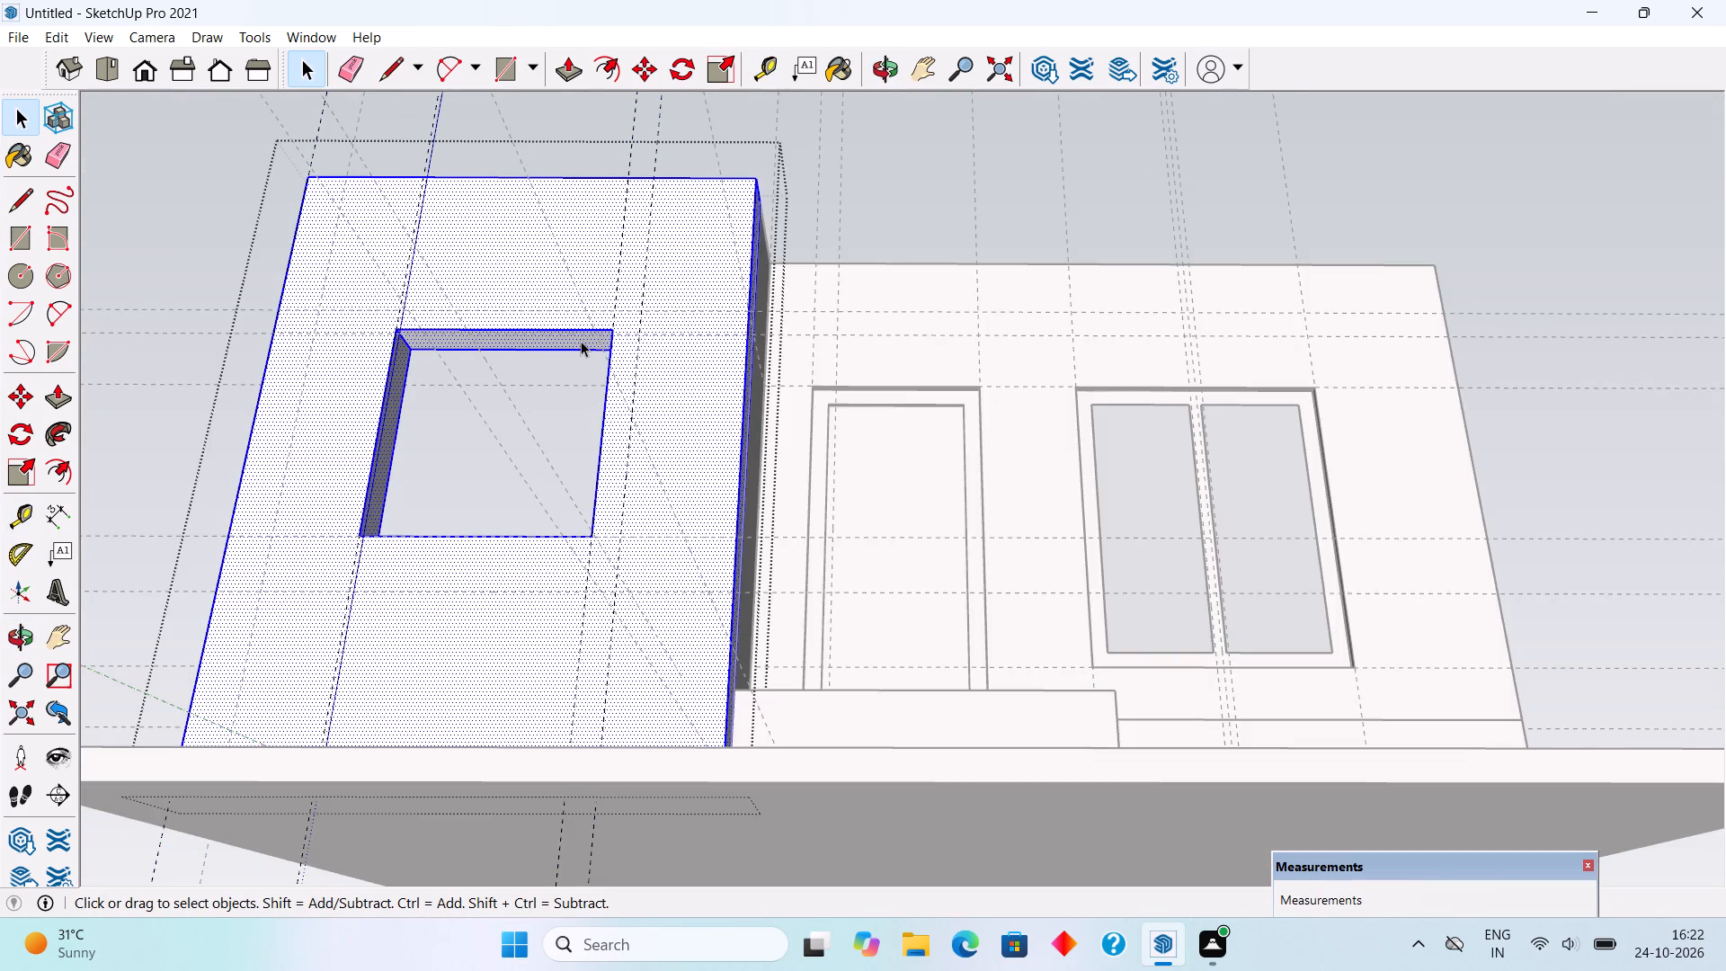
{"action": "key", "text": "p"}
{"action": "left_click", "coordinate": [580, 335]}
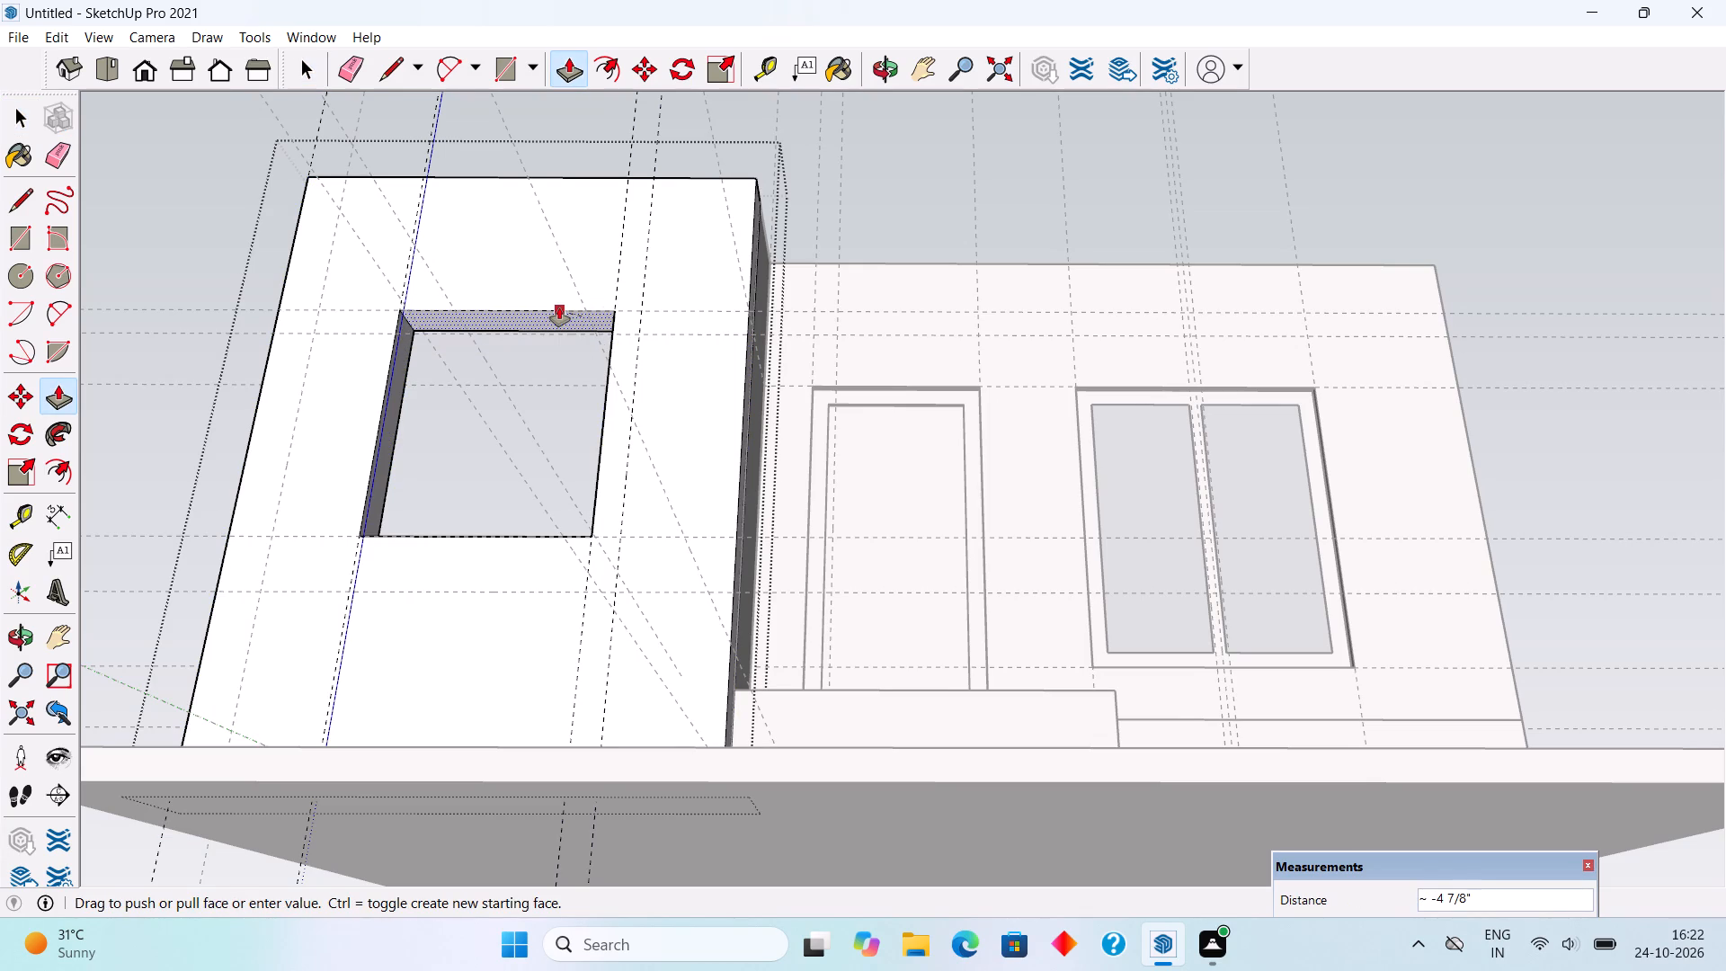
{"action": "left_click", "coordinate": [559, 307]}
{"action": "key", "text": "space"}
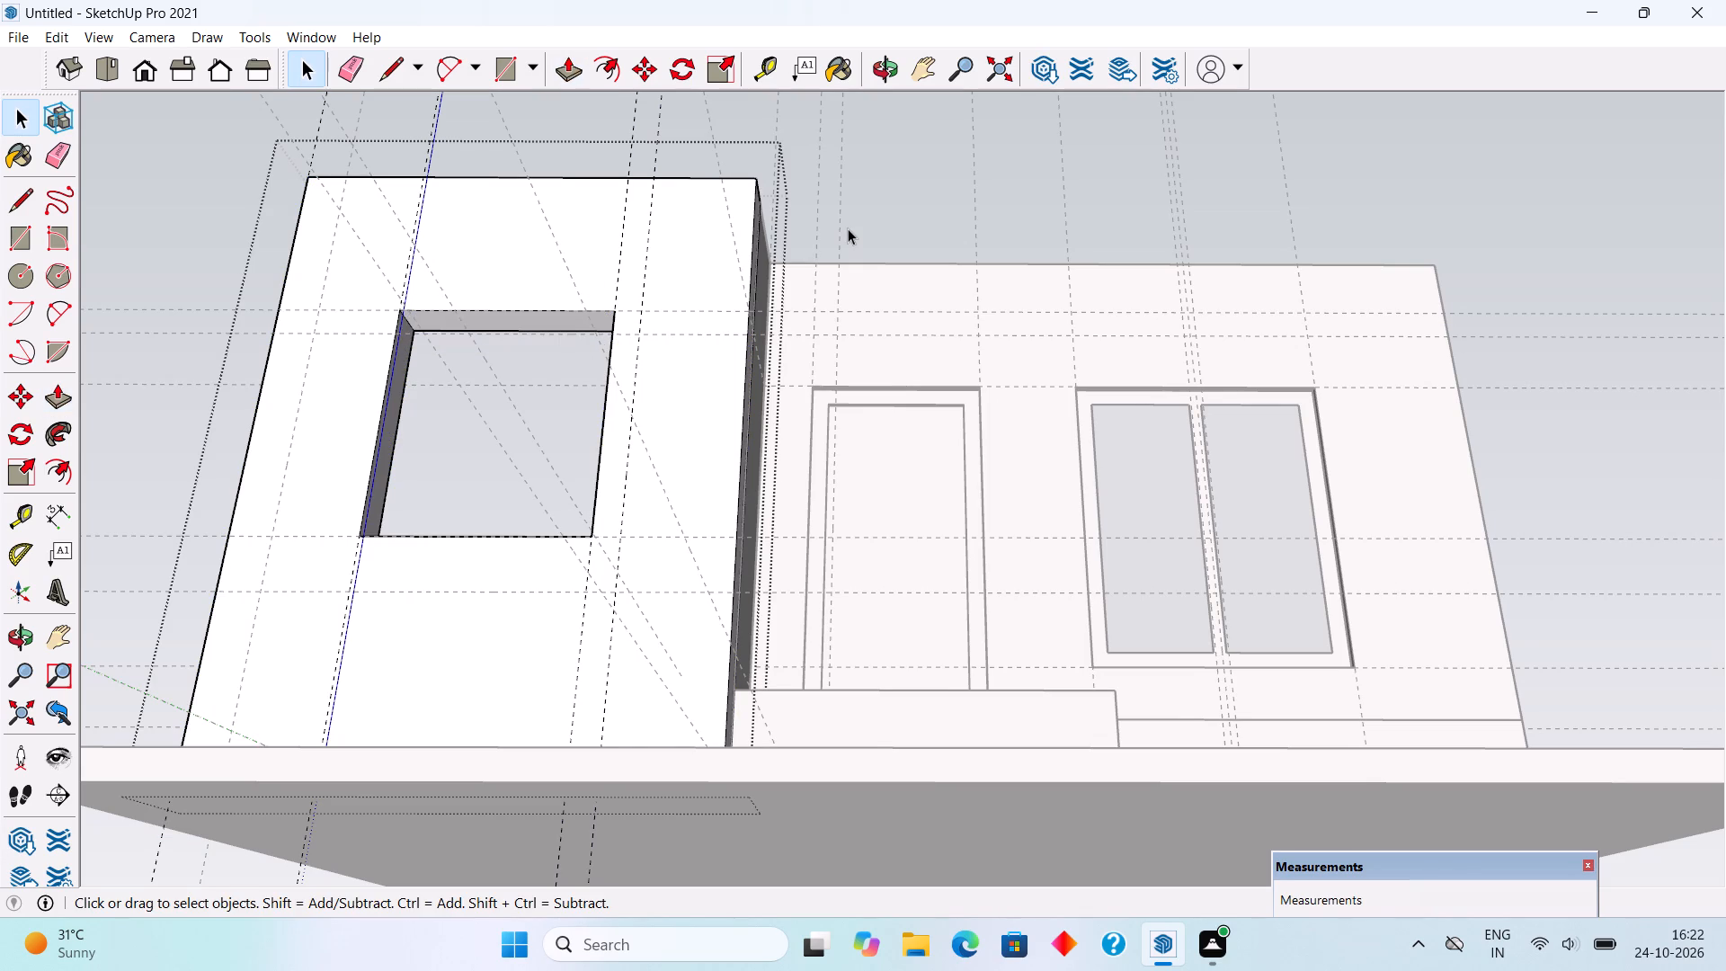
{"action": "left_click", "coordinate": [849, 228]}
{"action": "middle_click_drag", "start_coordinate": [847, 304], "coordinate": [901, 658]}
{"action": "middle_click_drag", "start_coordinate": [616, 493], "coordinate": [636, 468]}
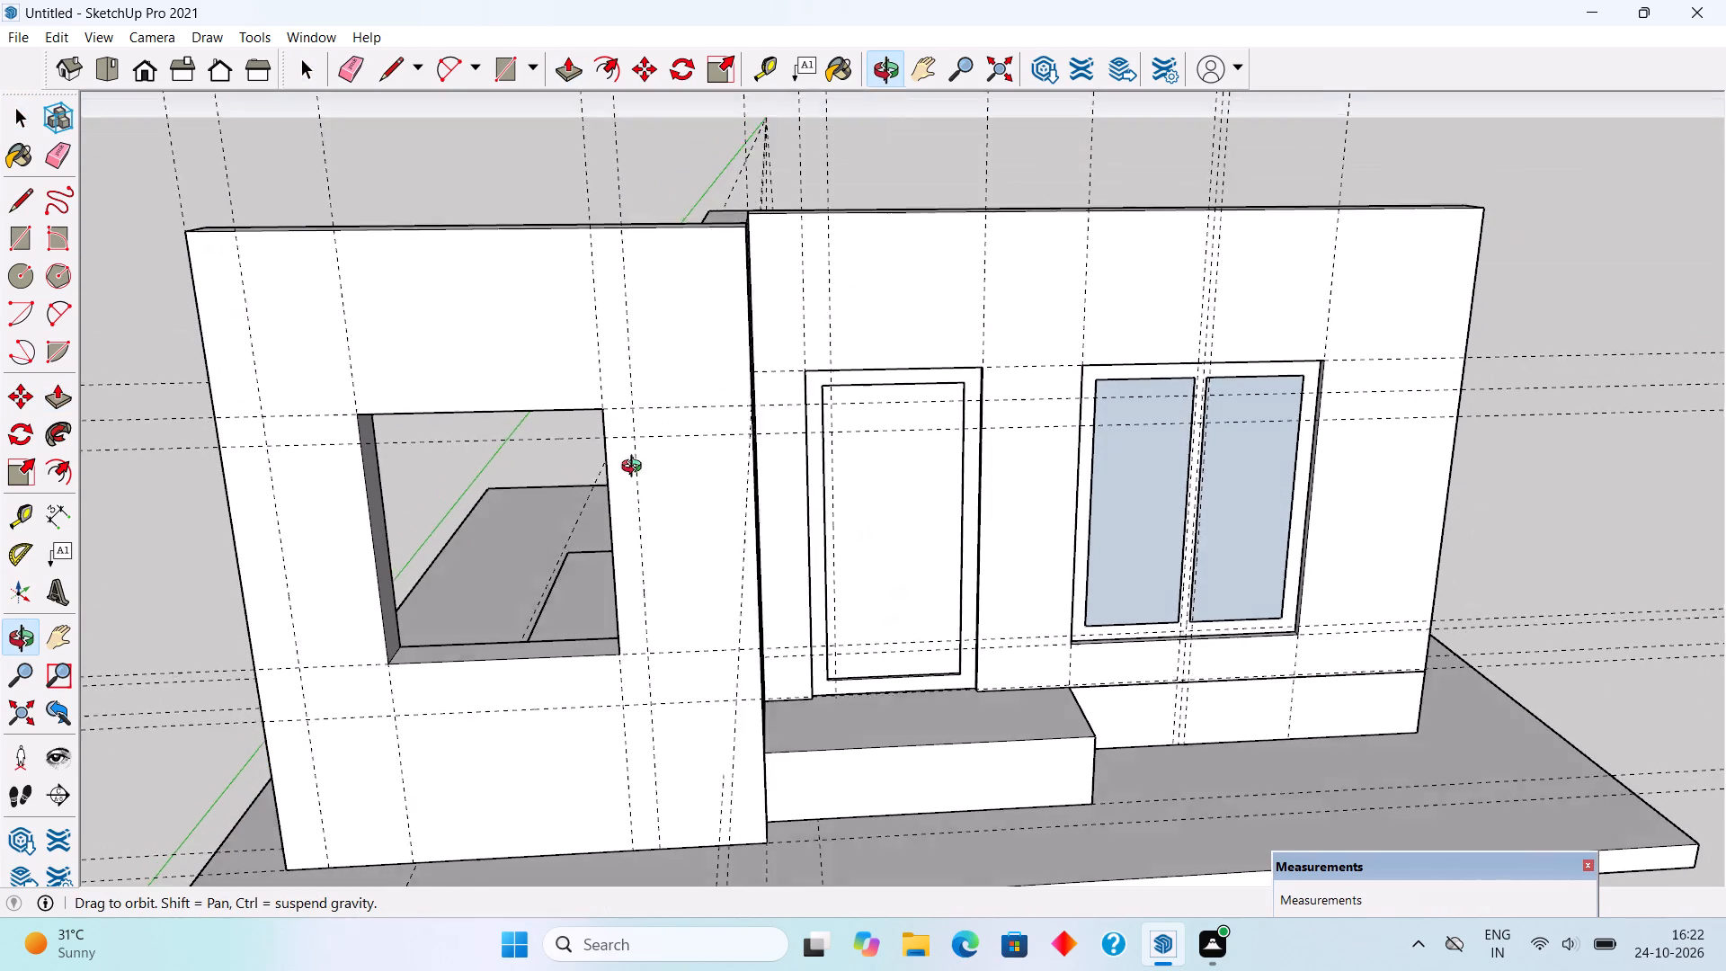
{"action": "middle_click_drag", "start_coordinate": [636, 468], "coordinate": [703, 450]}
{"action": "left_click", "coordinate": [493, 187]}
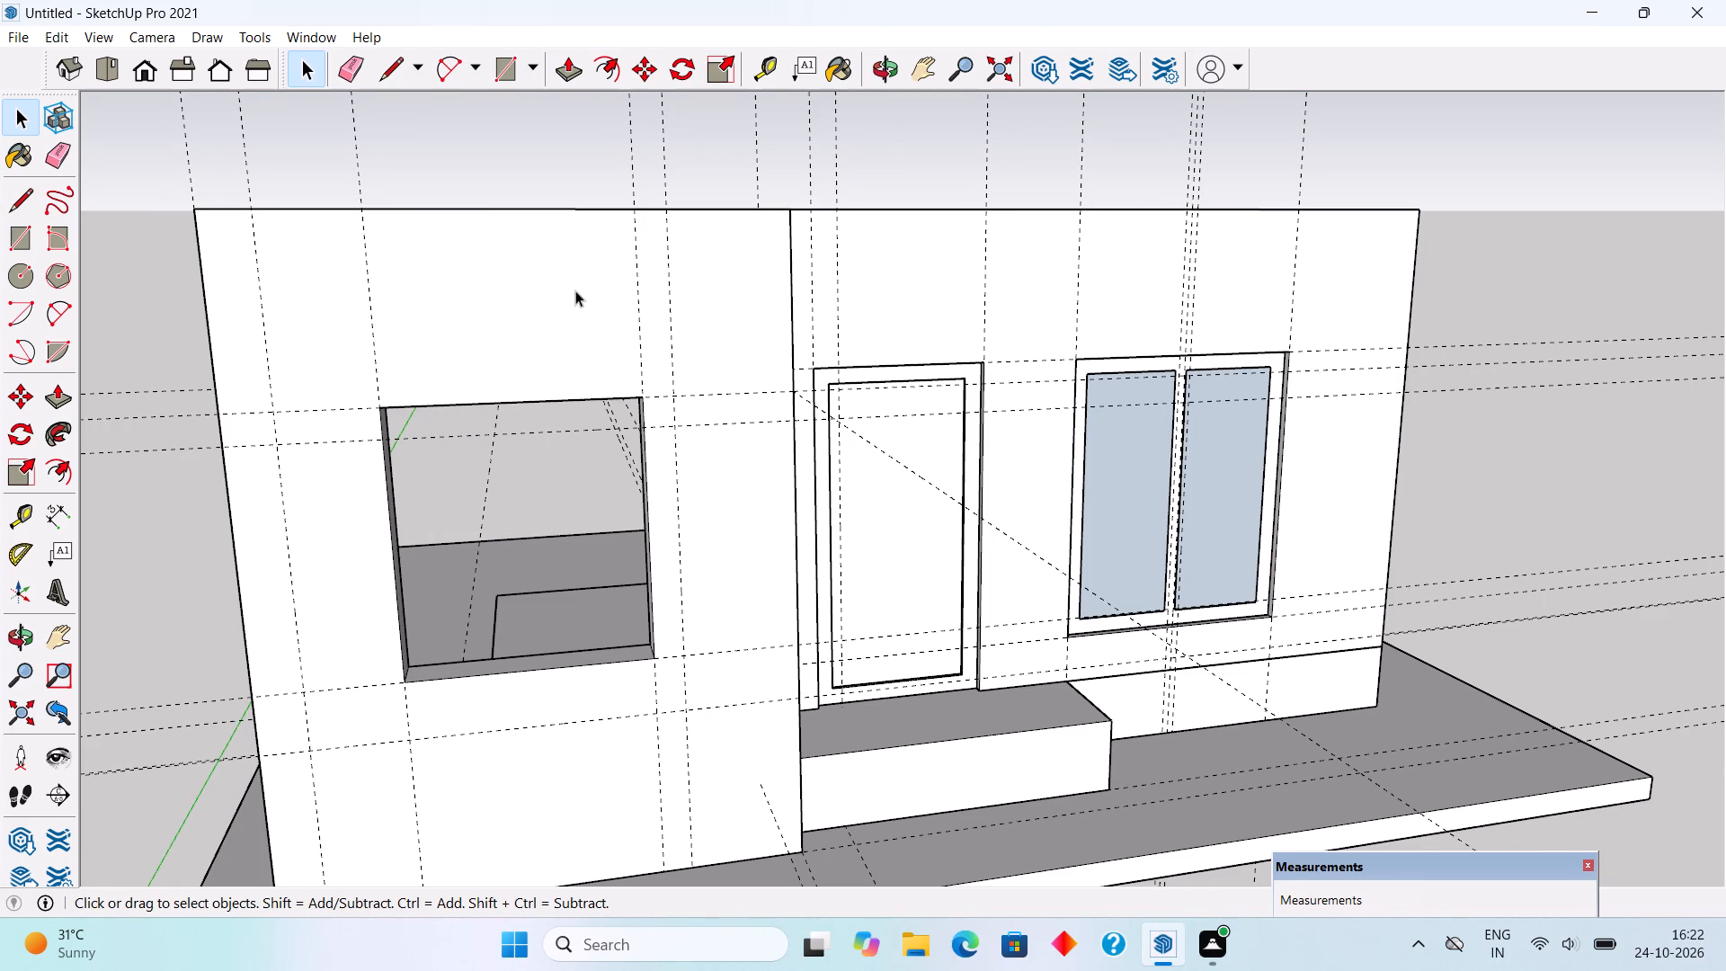
Draw a 4' by 4' 6" rectangle across the front wall's window opening, corner to corner.
{"action": "key", "text": "r"}
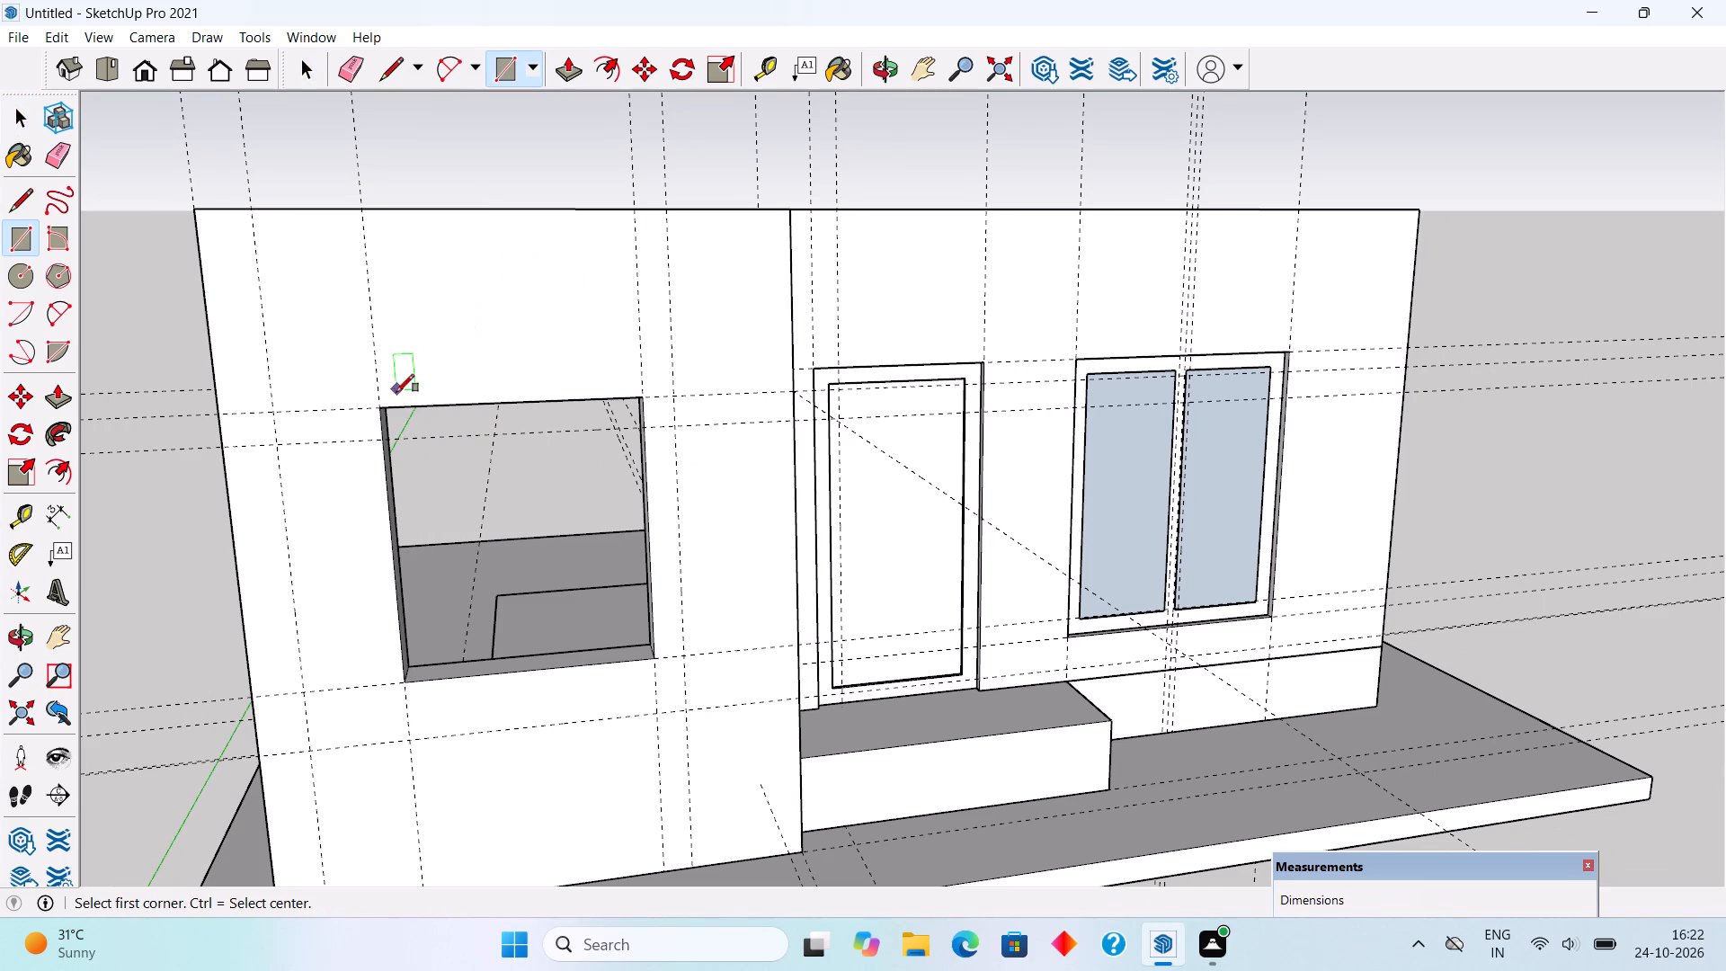
{"action": "left_click", "coordinate": [385, 416]}
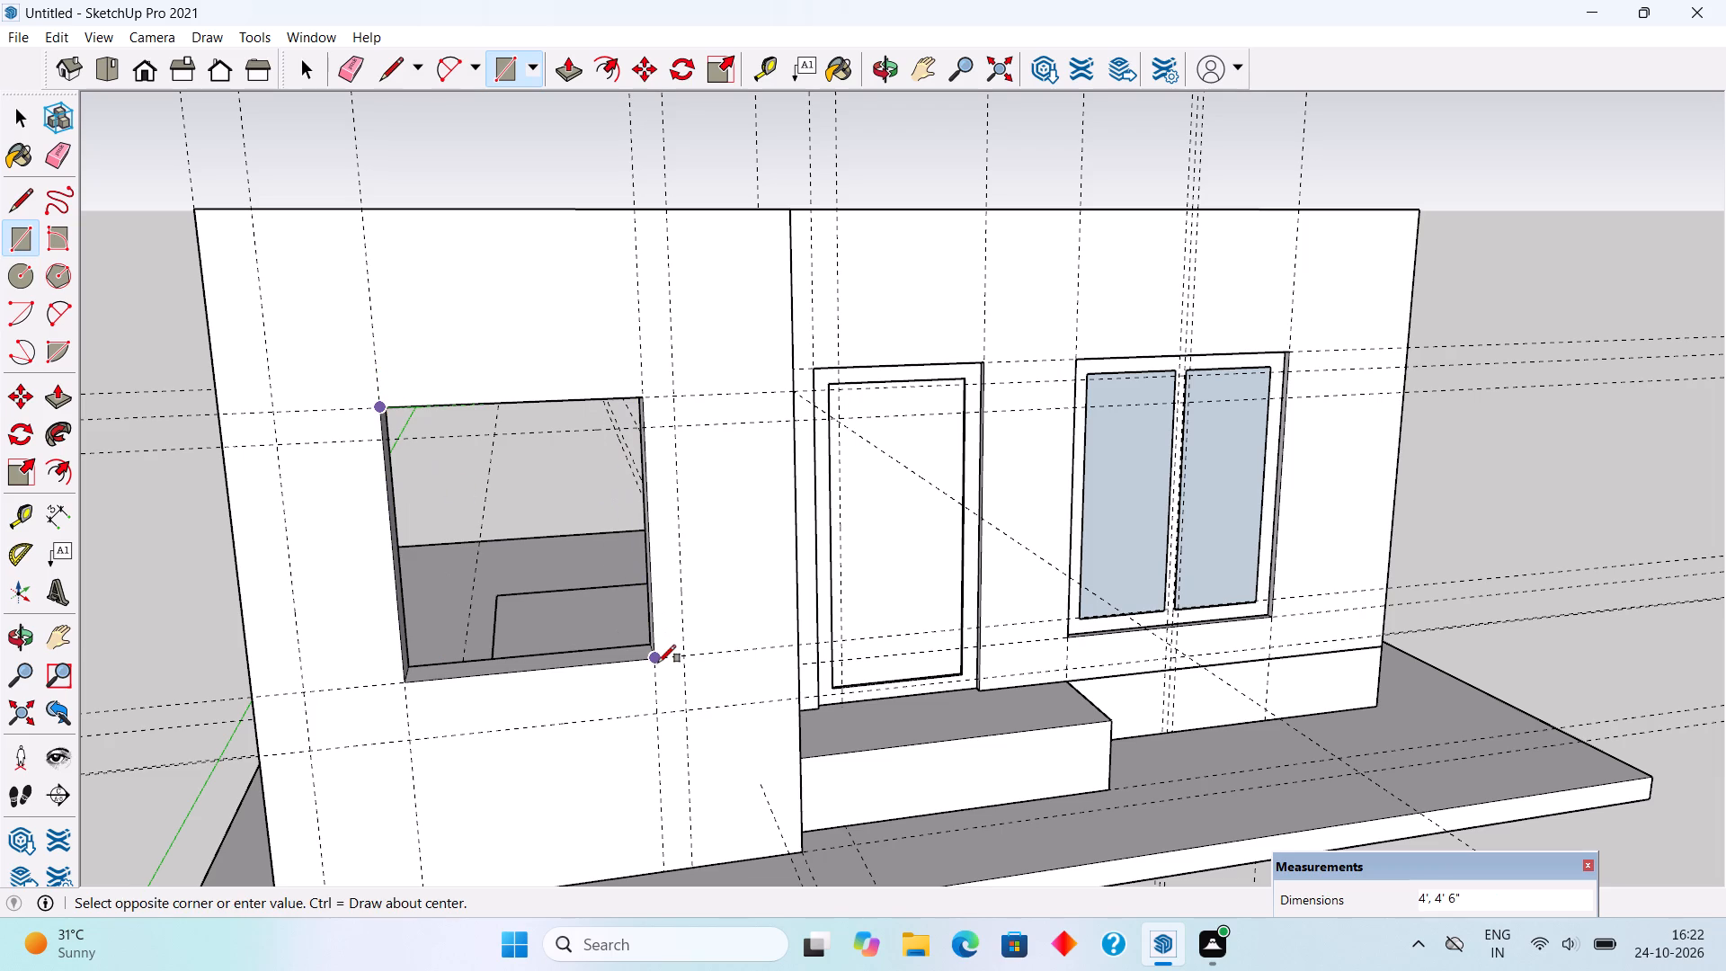
{"action": "left_click", "coordinate": [658, 663]}
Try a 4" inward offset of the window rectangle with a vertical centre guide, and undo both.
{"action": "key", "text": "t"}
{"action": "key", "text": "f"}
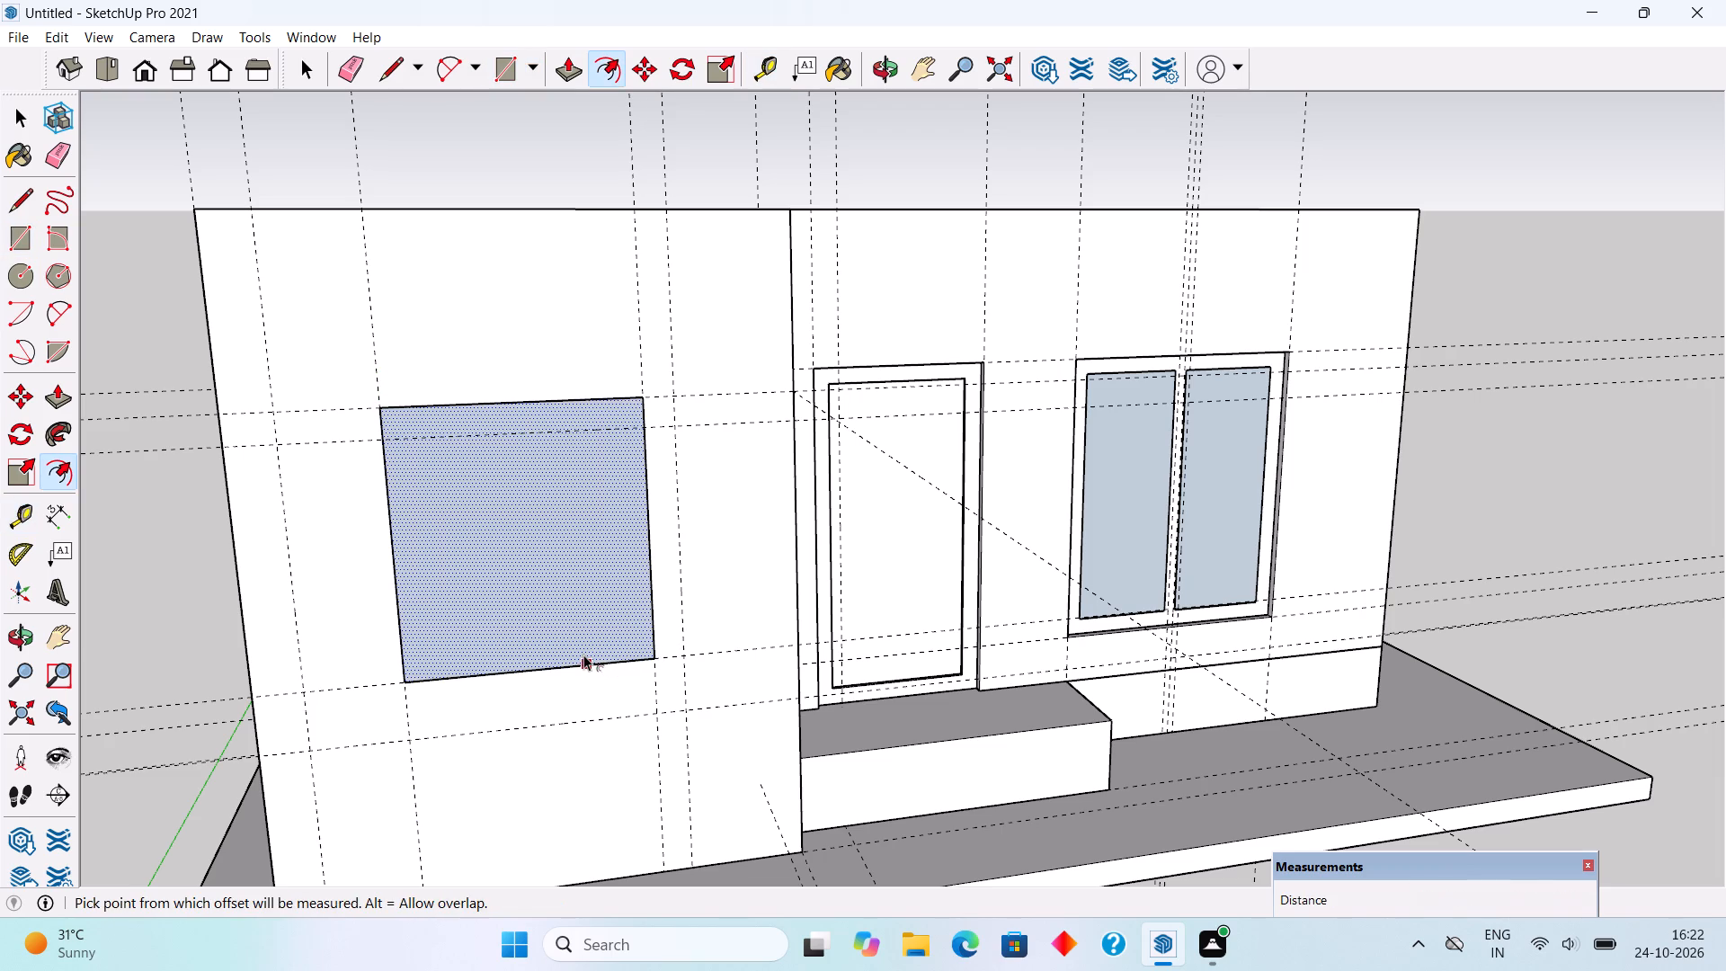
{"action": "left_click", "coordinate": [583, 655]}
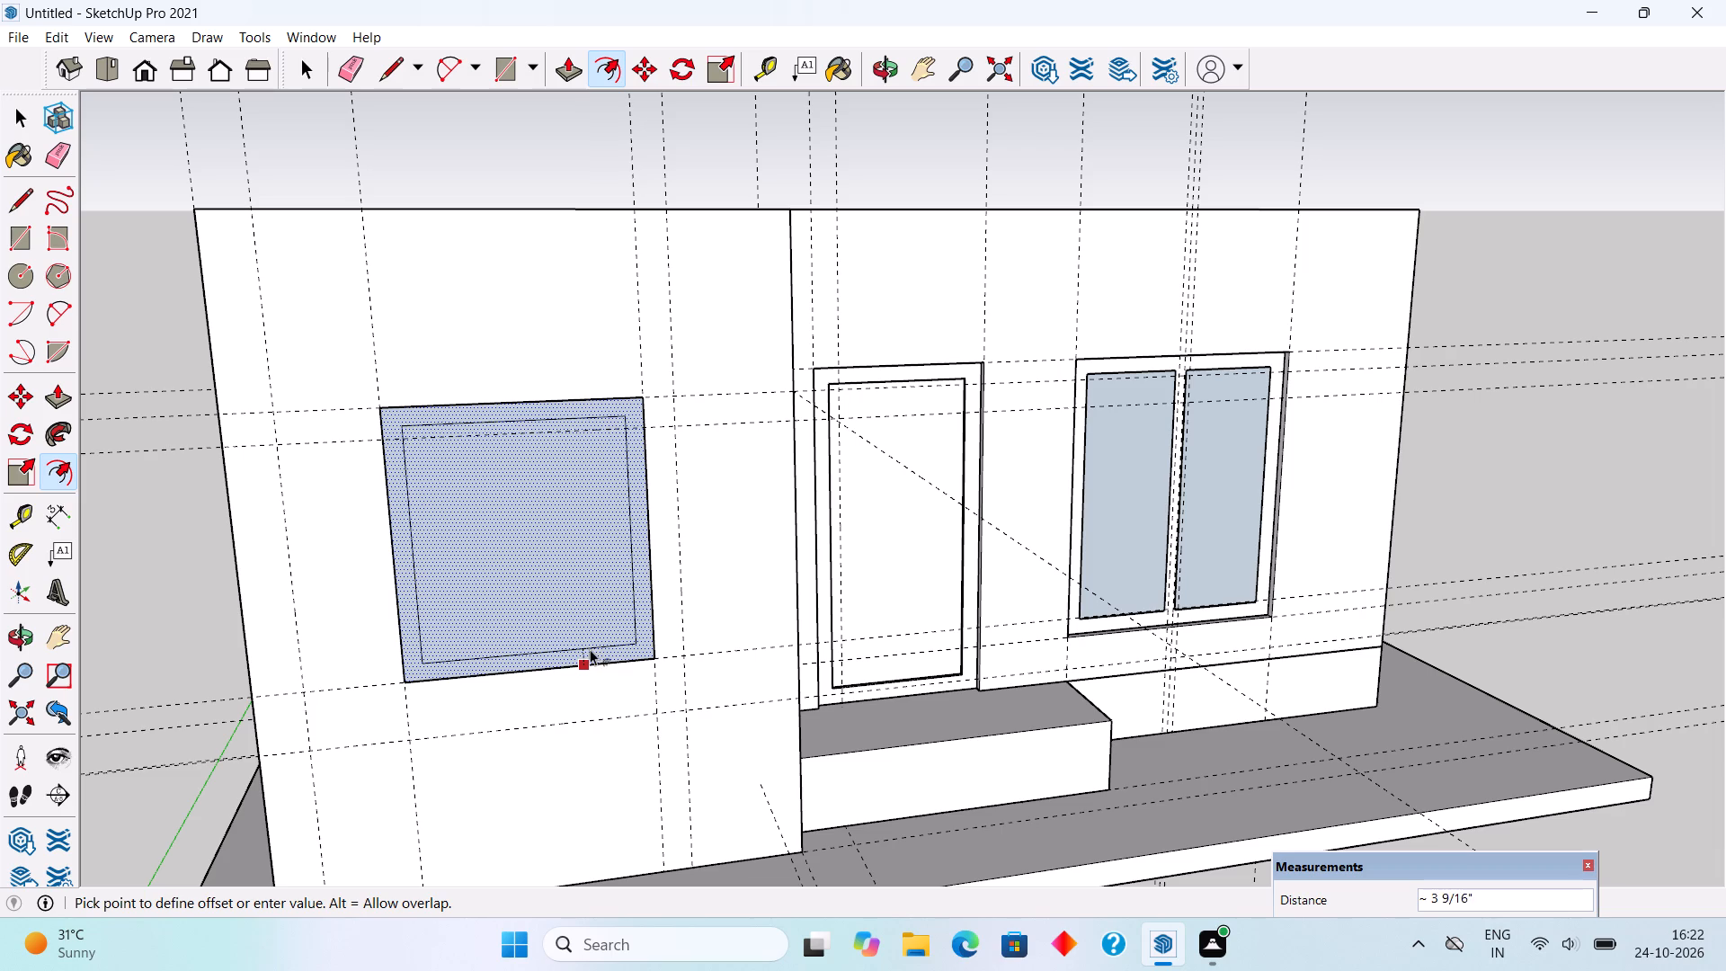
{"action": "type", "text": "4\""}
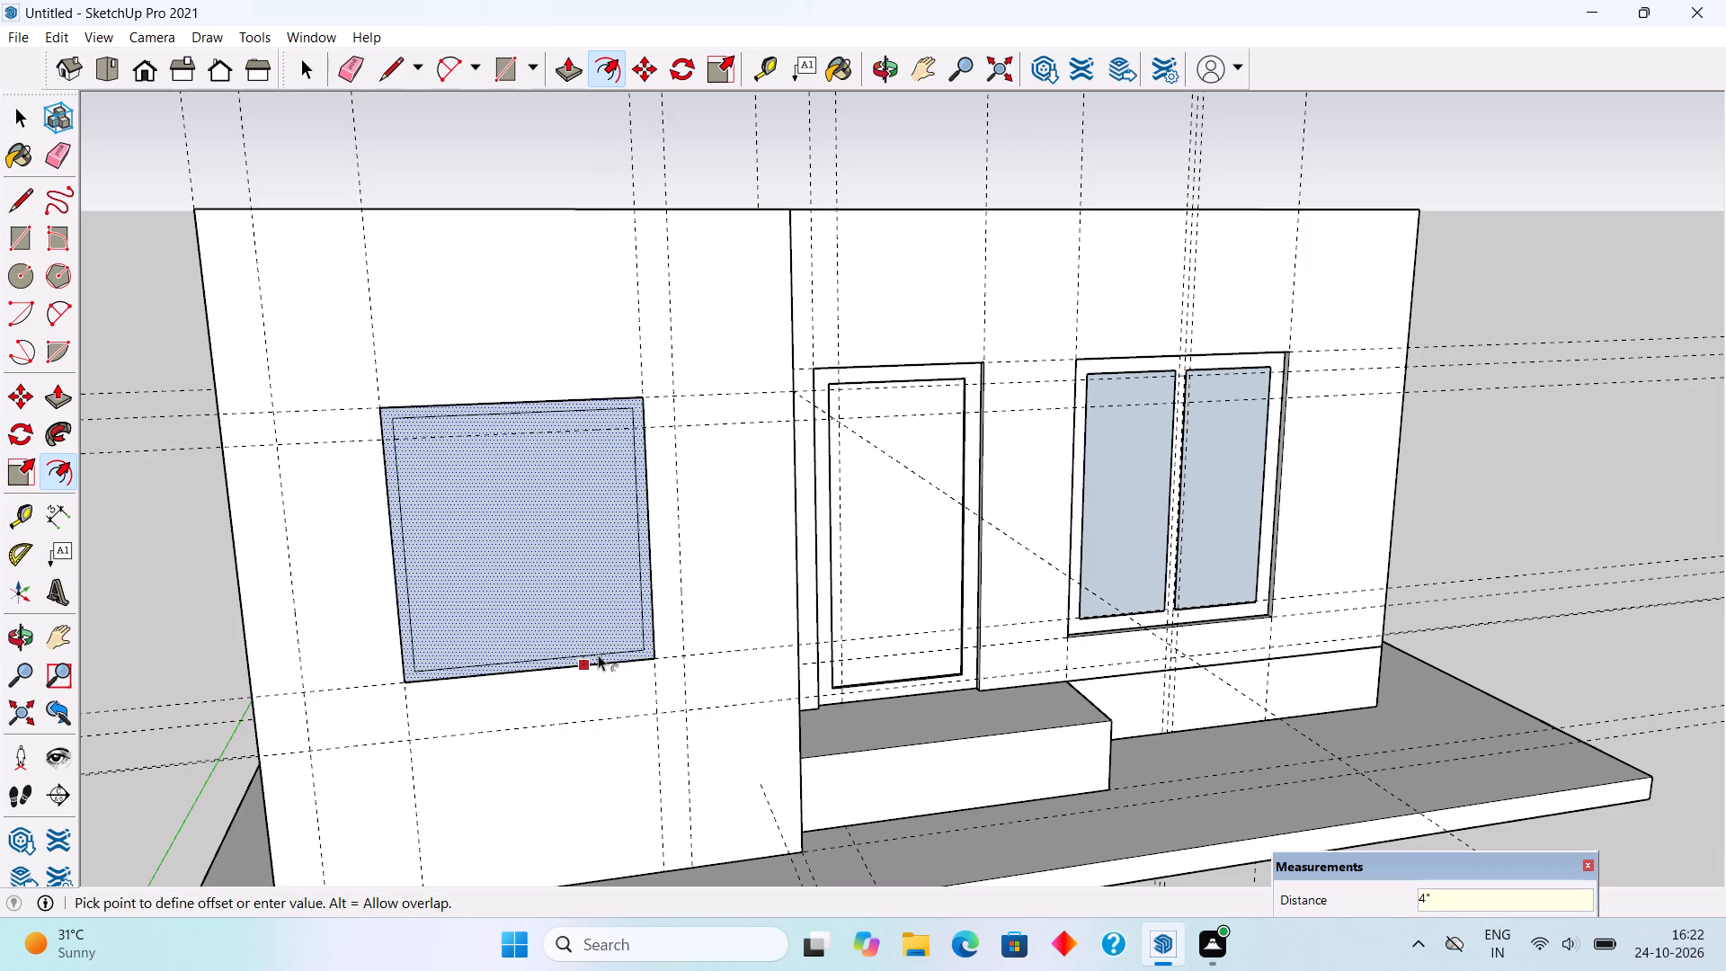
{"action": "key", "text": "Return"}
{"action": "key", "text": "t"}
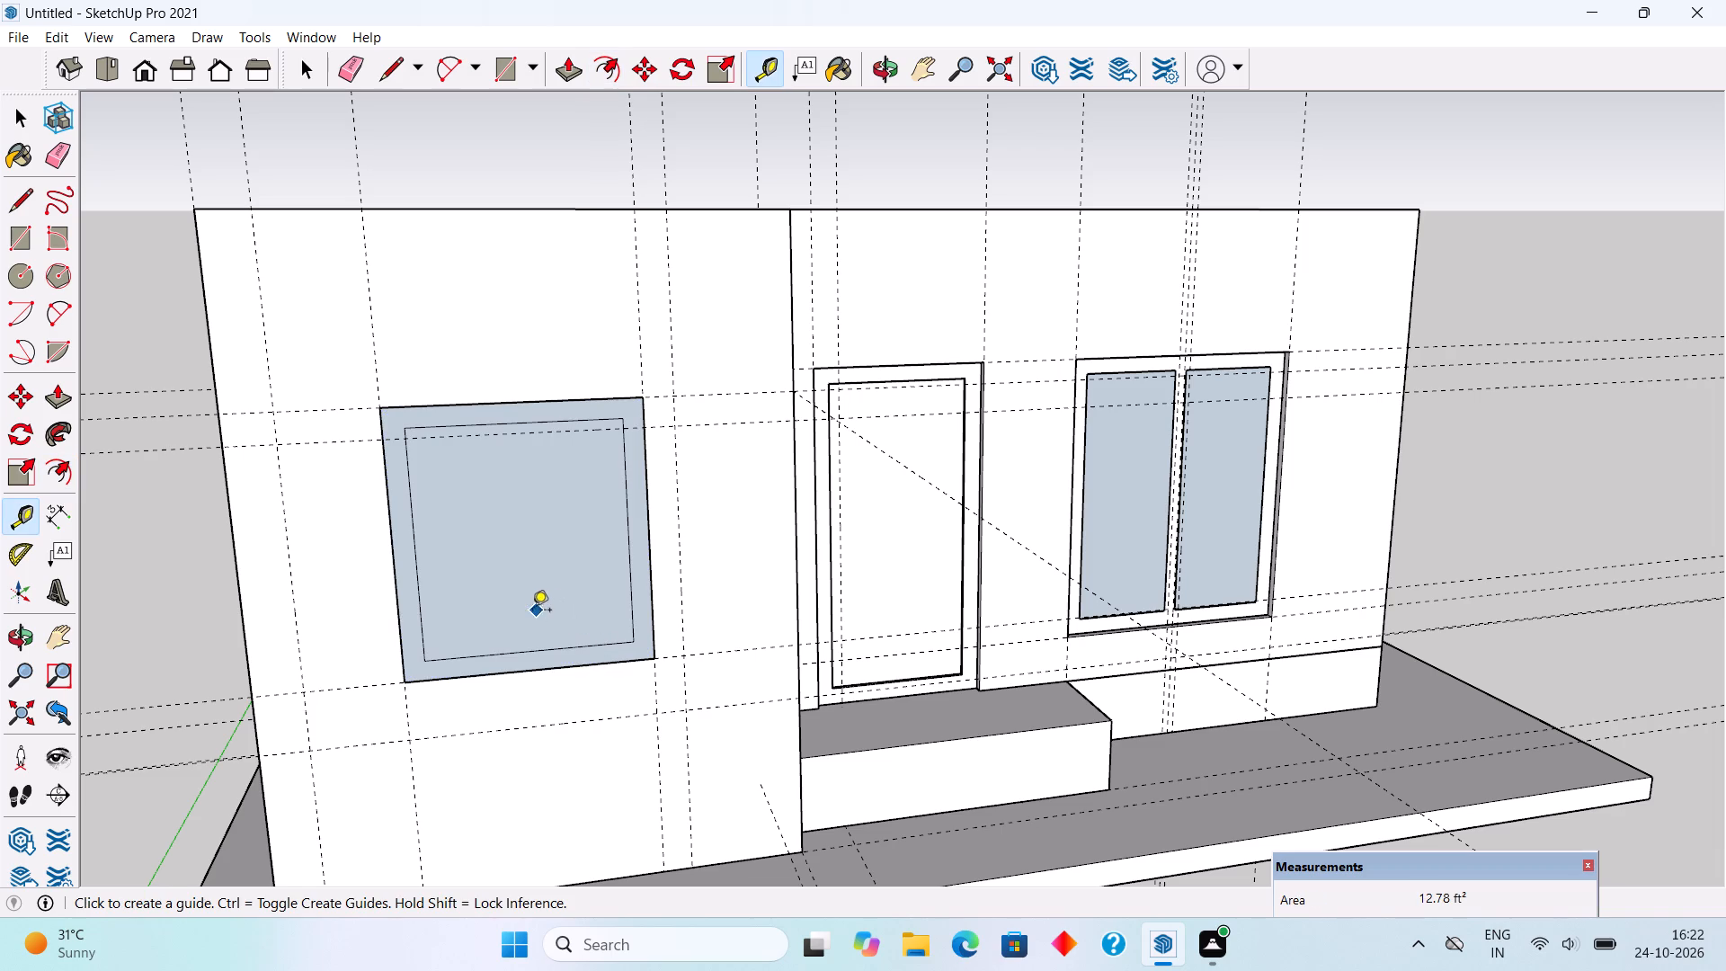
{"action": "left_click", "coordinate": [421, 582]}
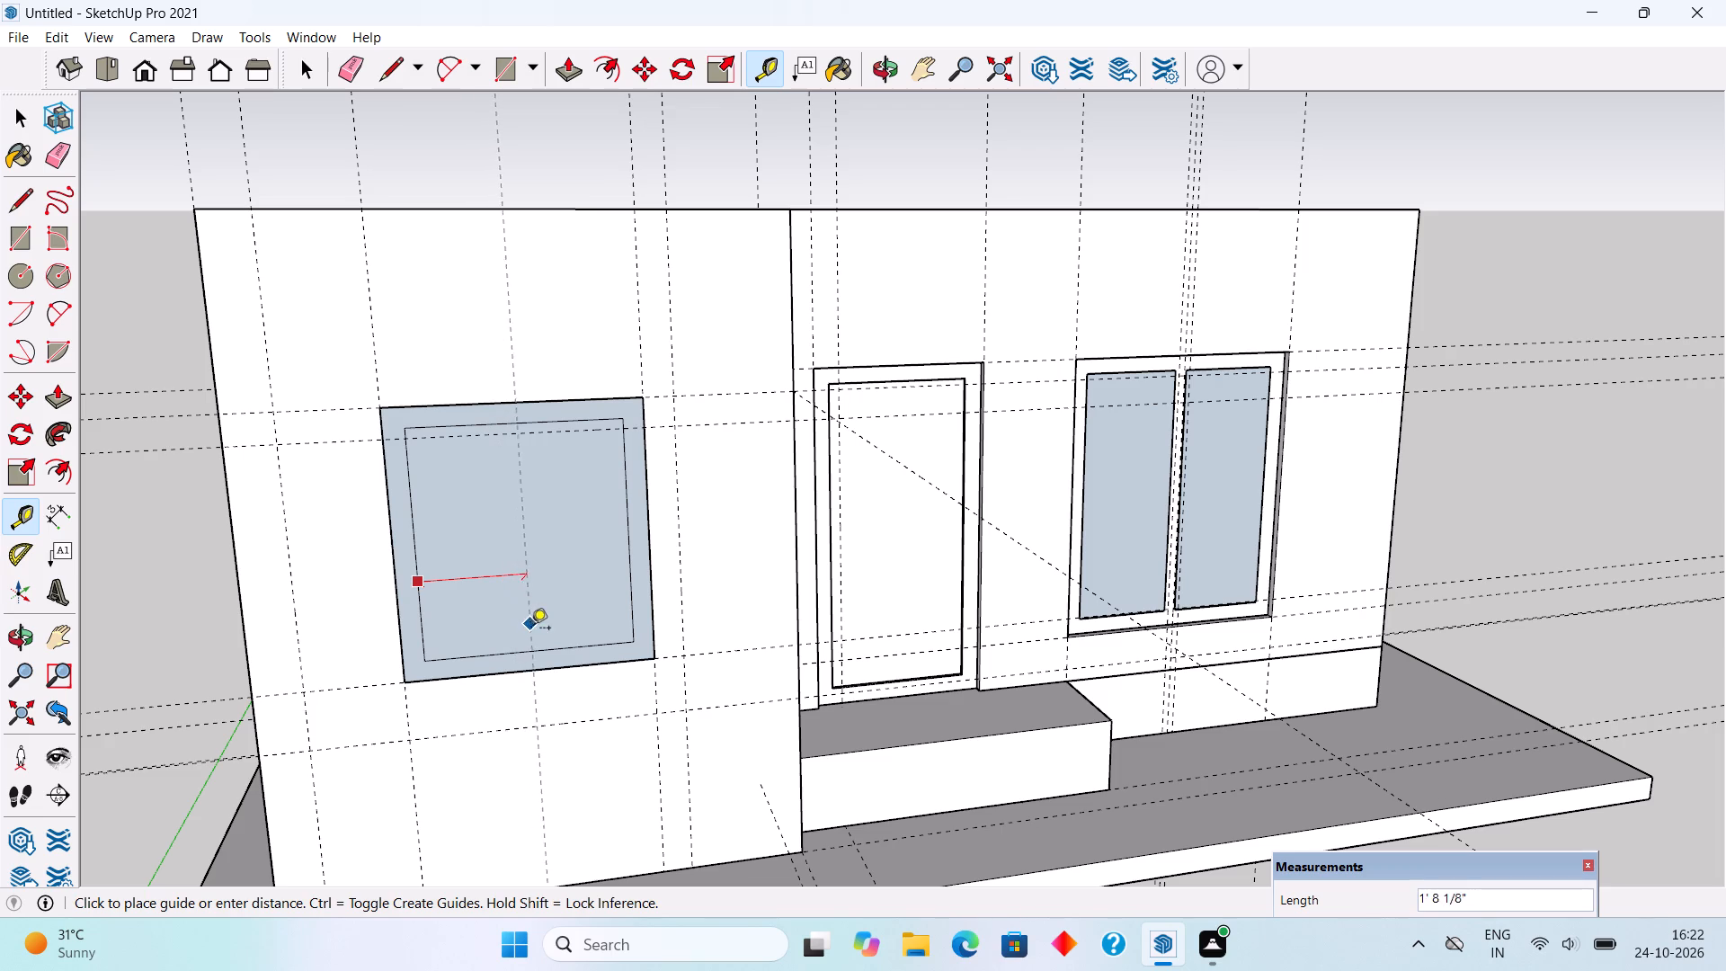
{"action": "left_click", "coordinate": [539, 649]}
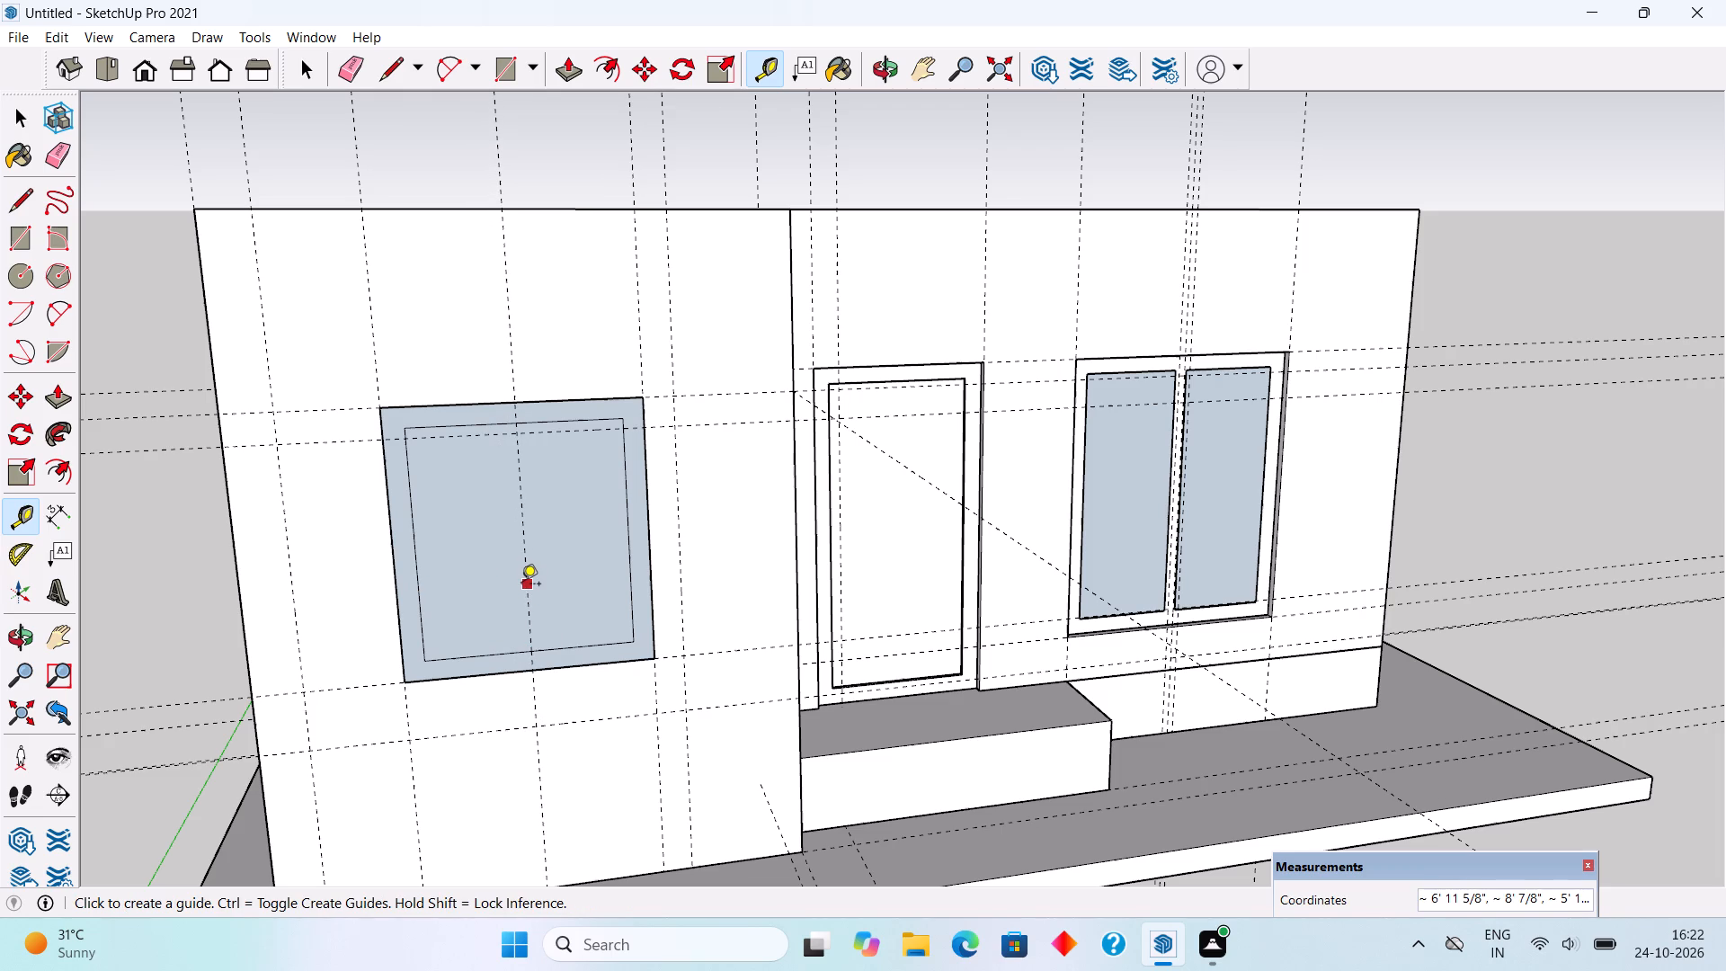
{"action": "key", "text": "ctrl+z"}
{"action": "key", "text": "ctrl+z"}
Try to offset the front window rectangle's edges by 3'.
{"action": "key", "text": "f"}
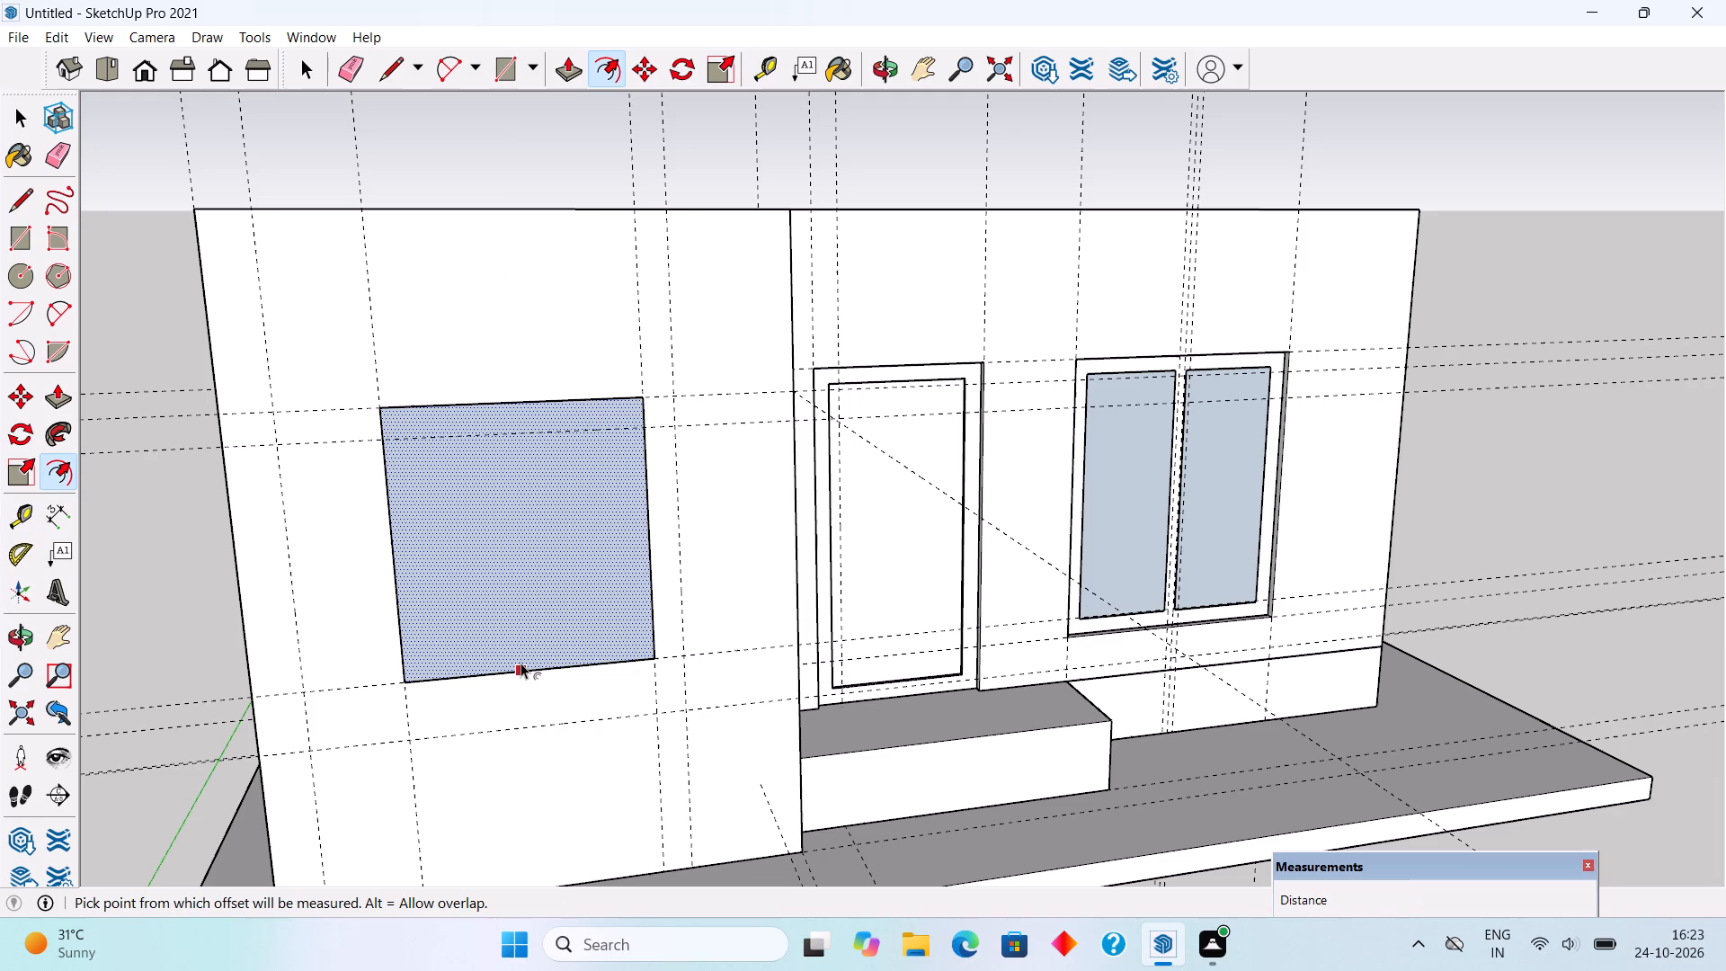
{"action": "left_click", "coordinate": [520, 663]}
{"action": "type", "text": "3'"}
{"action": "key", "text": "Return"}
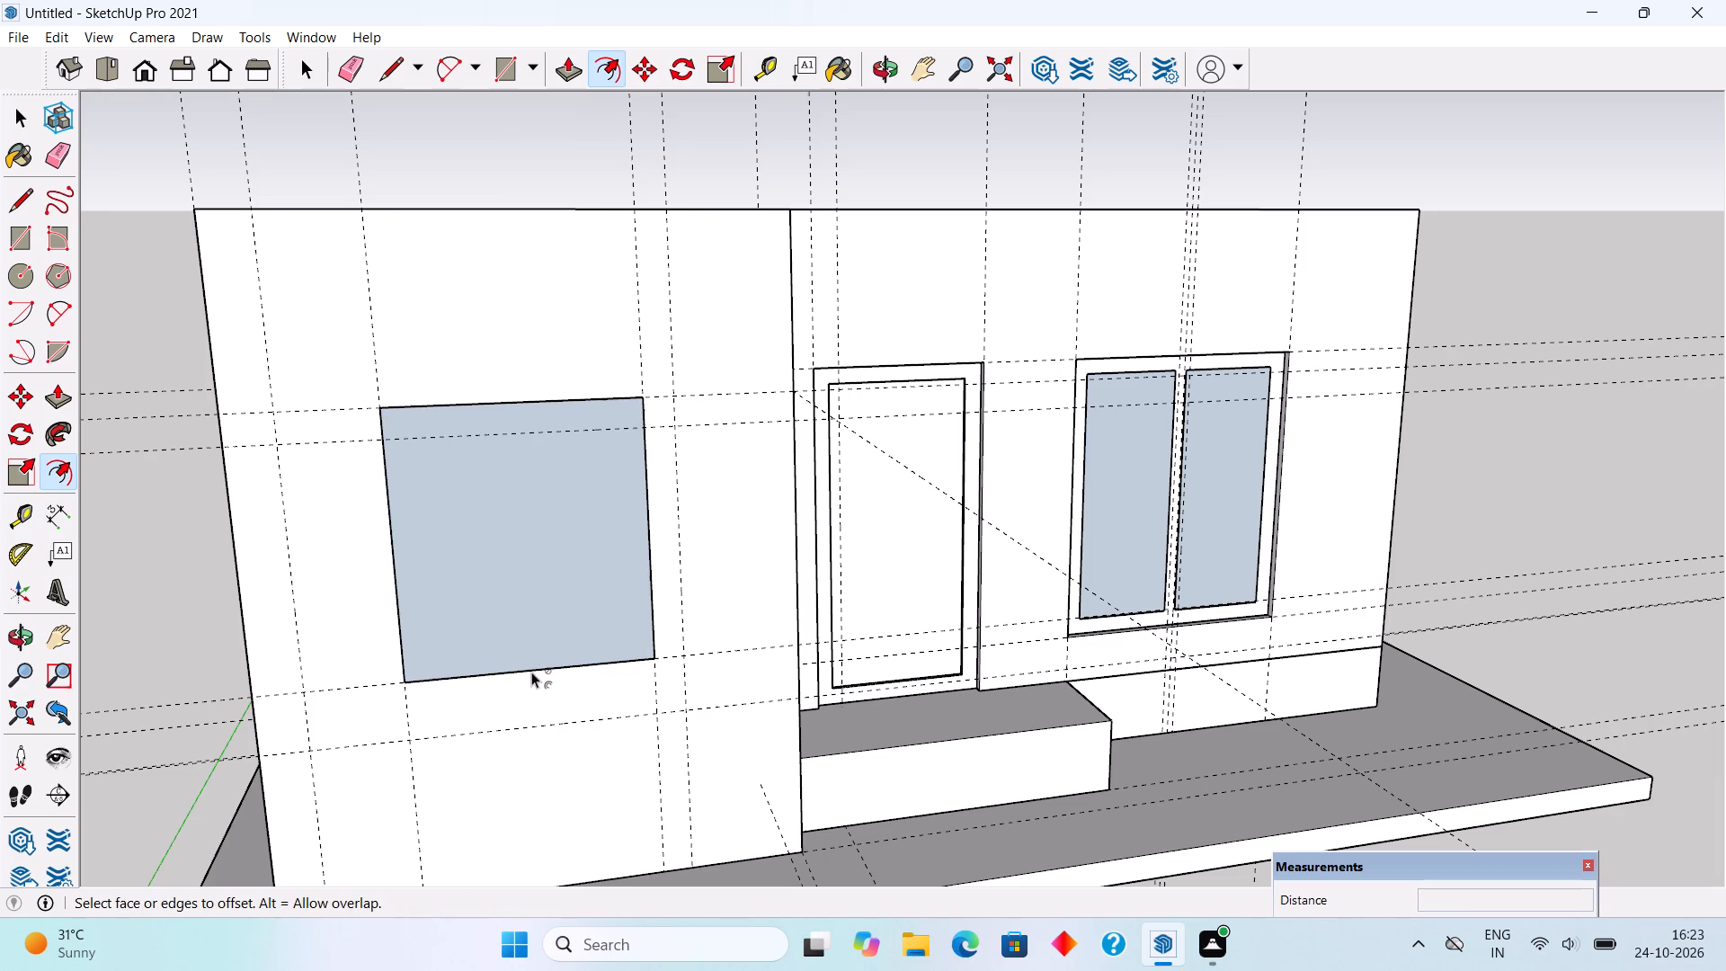
Offset the front window rectangle's edges 3" inward to outline the frame.
{"action": "left_click", "coordinate": [535, 664]}
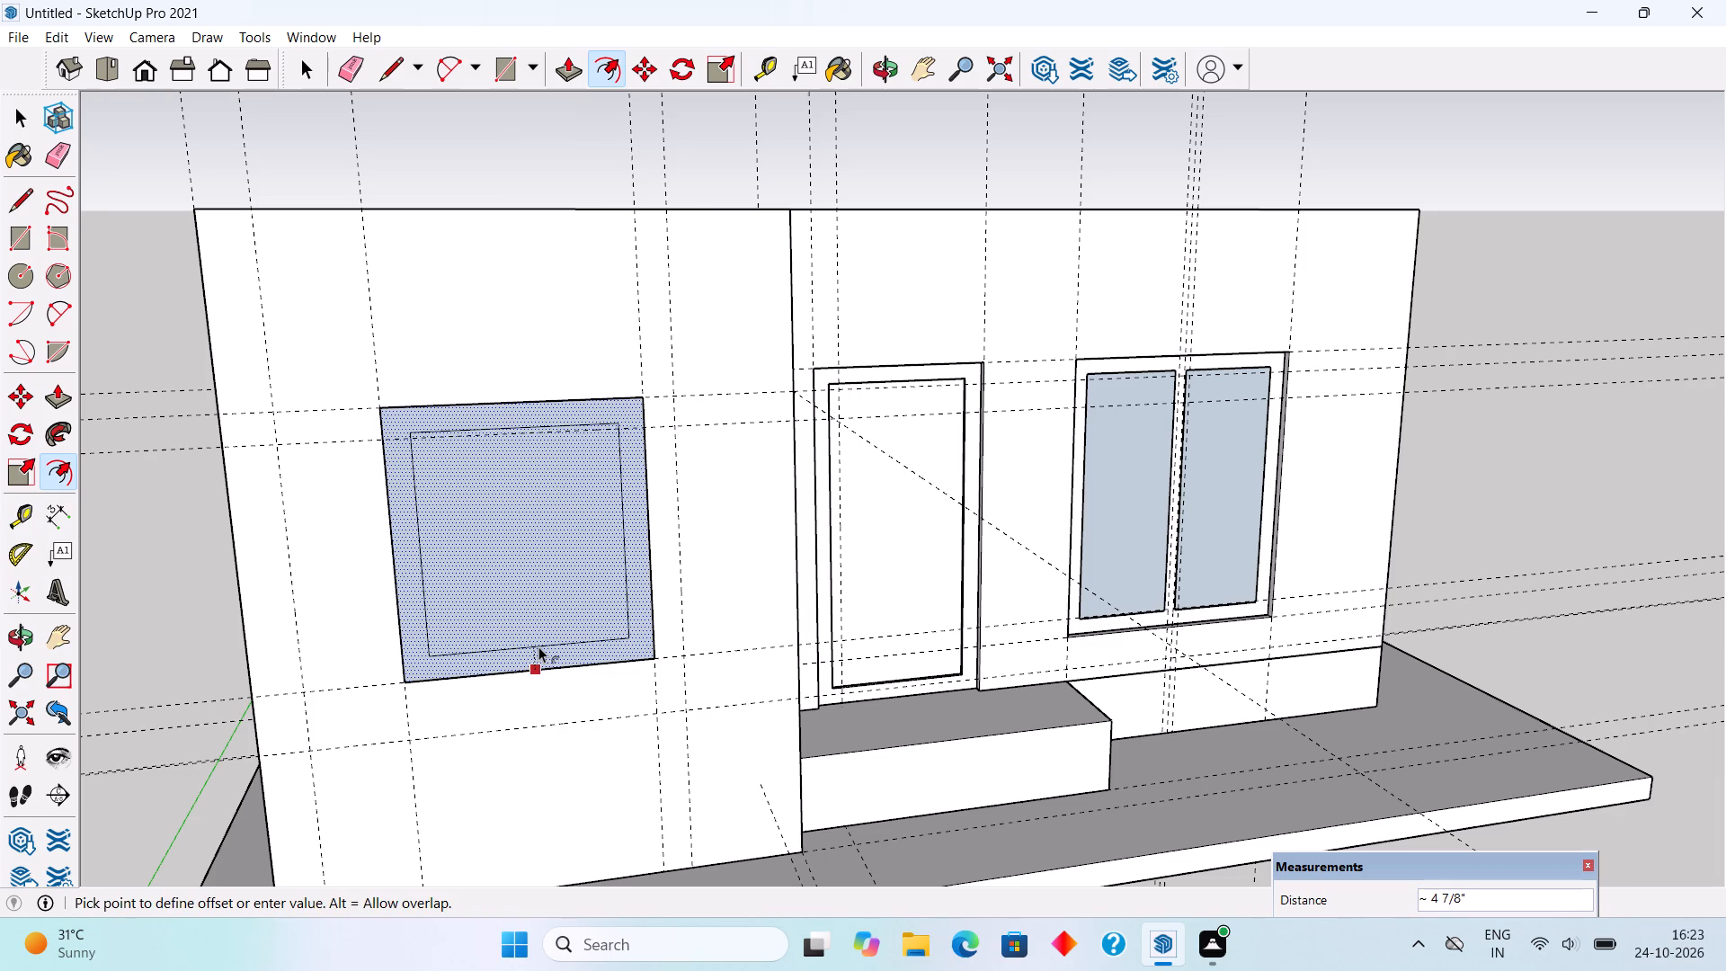
{"action": "key", "text": "3"}
{"action": "key", "text": "shift+quotedbl"}
{"action": "key", "text": "Return"}
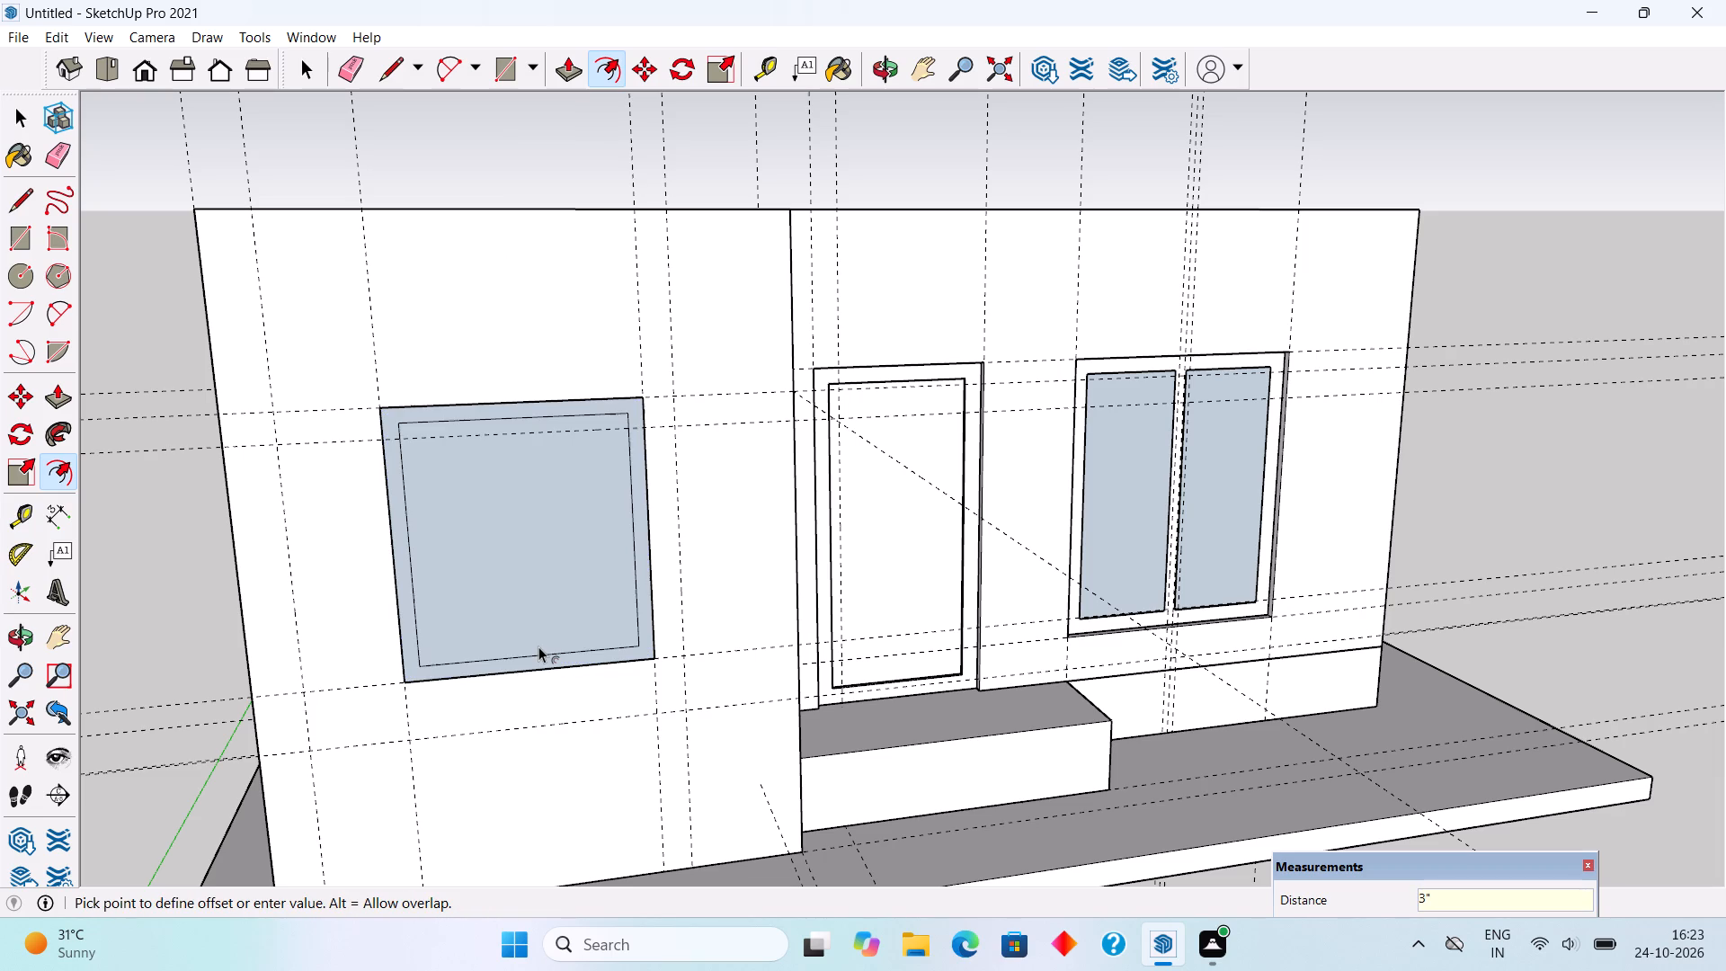
Place a vertical guide through the middle of the front window, measured from the inner frame outline's side edge.
{"action": "key", "text": "t"}
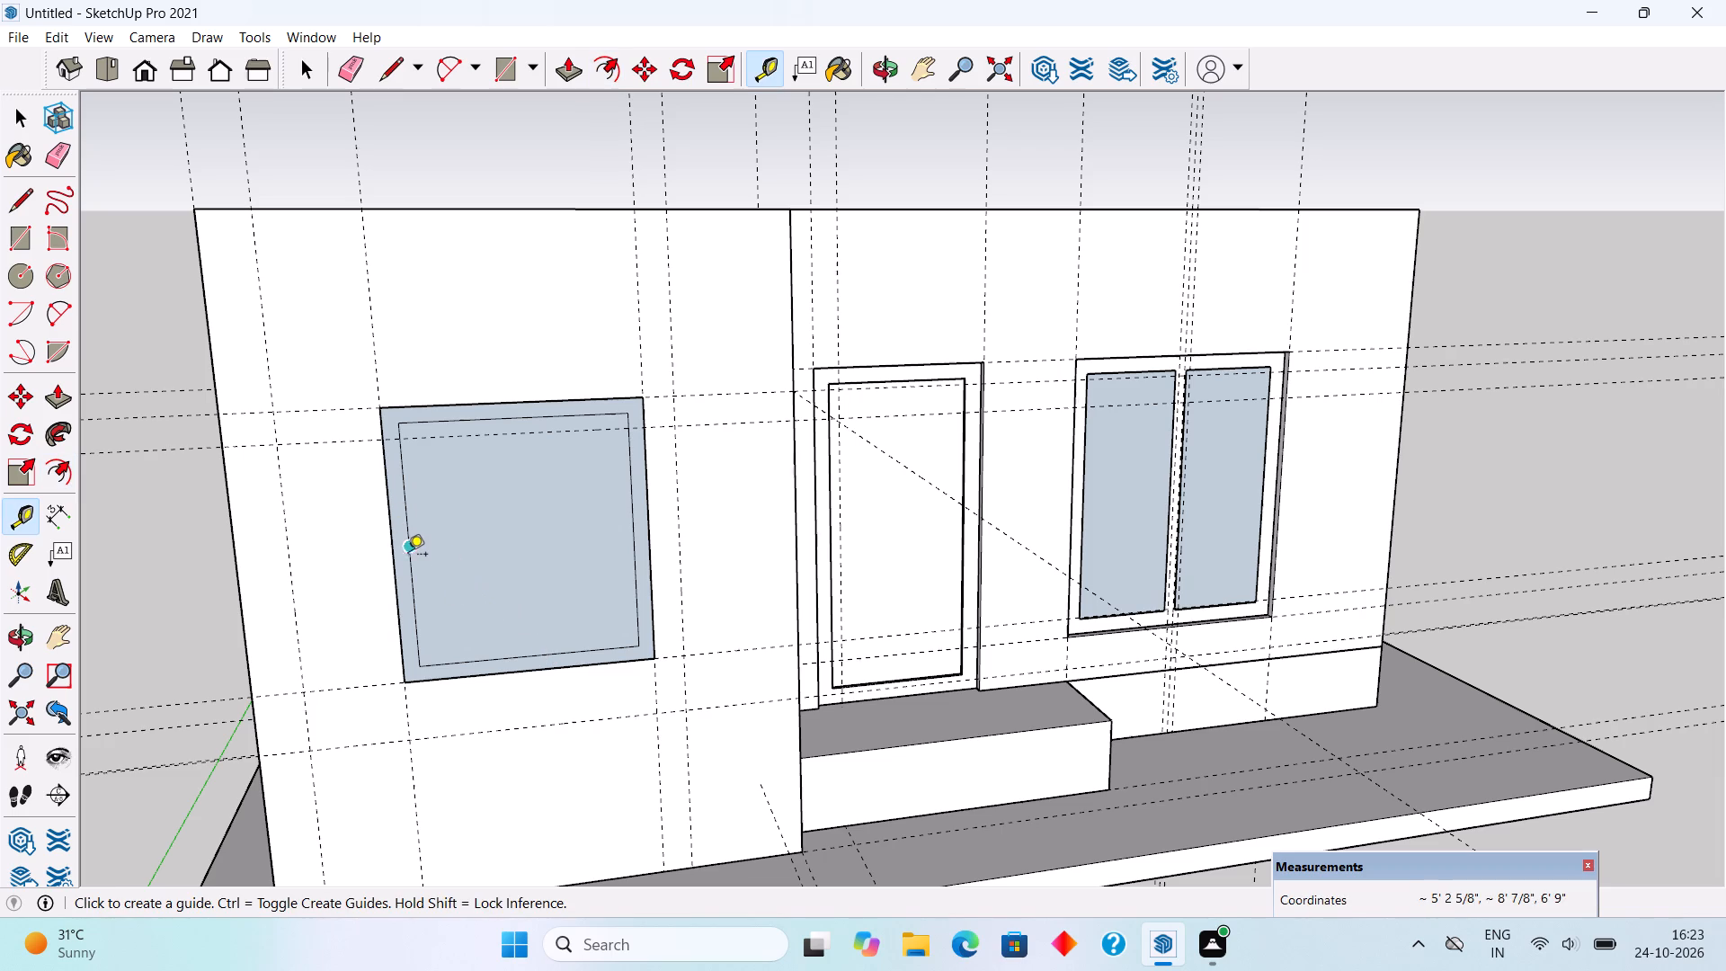
{"action": "left_click", "coordinate": [411, 570]}
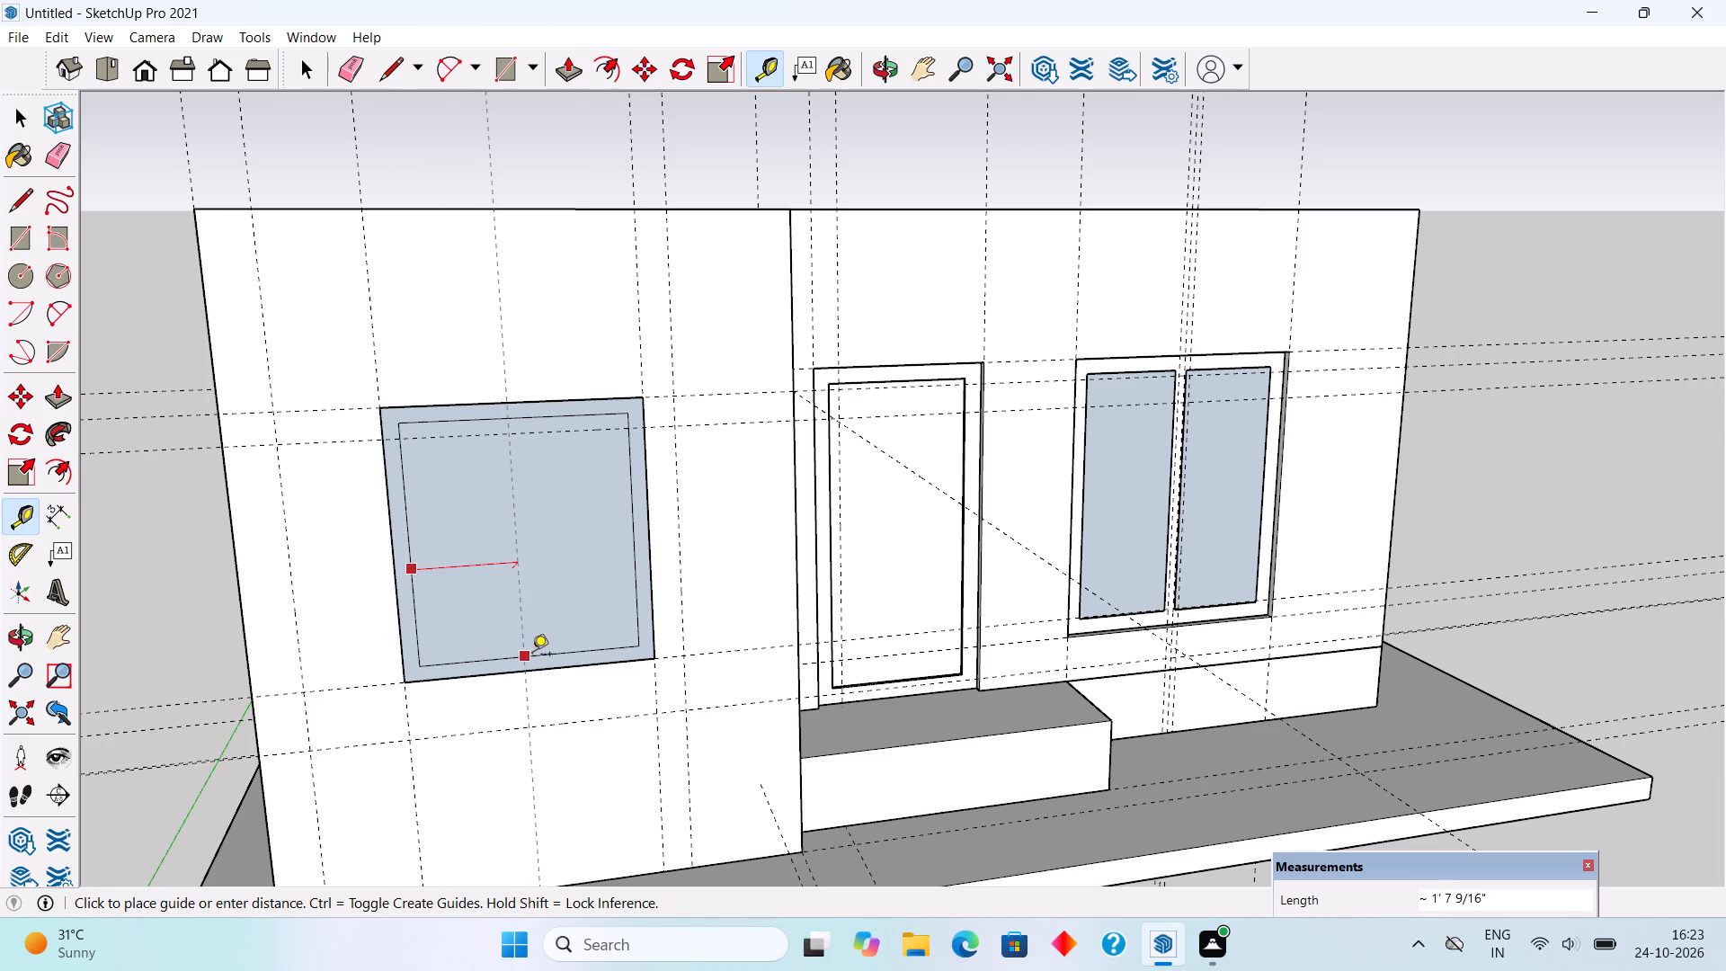
{"action": "left_click", "coordinate": [544, 655]}
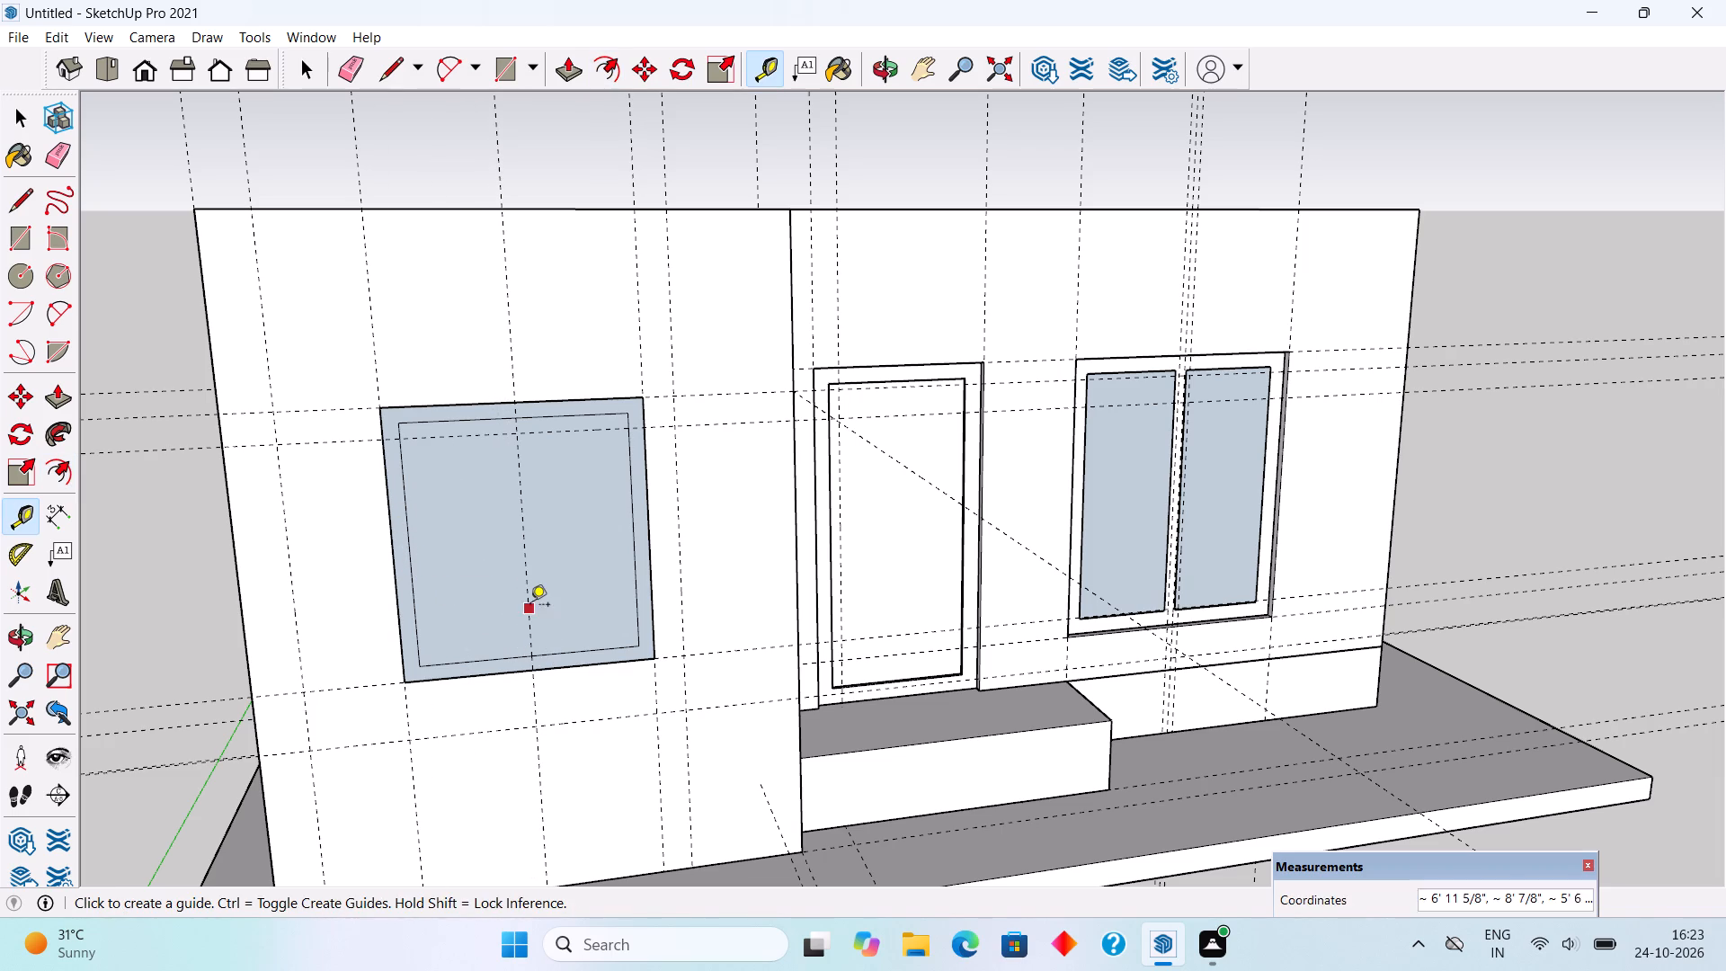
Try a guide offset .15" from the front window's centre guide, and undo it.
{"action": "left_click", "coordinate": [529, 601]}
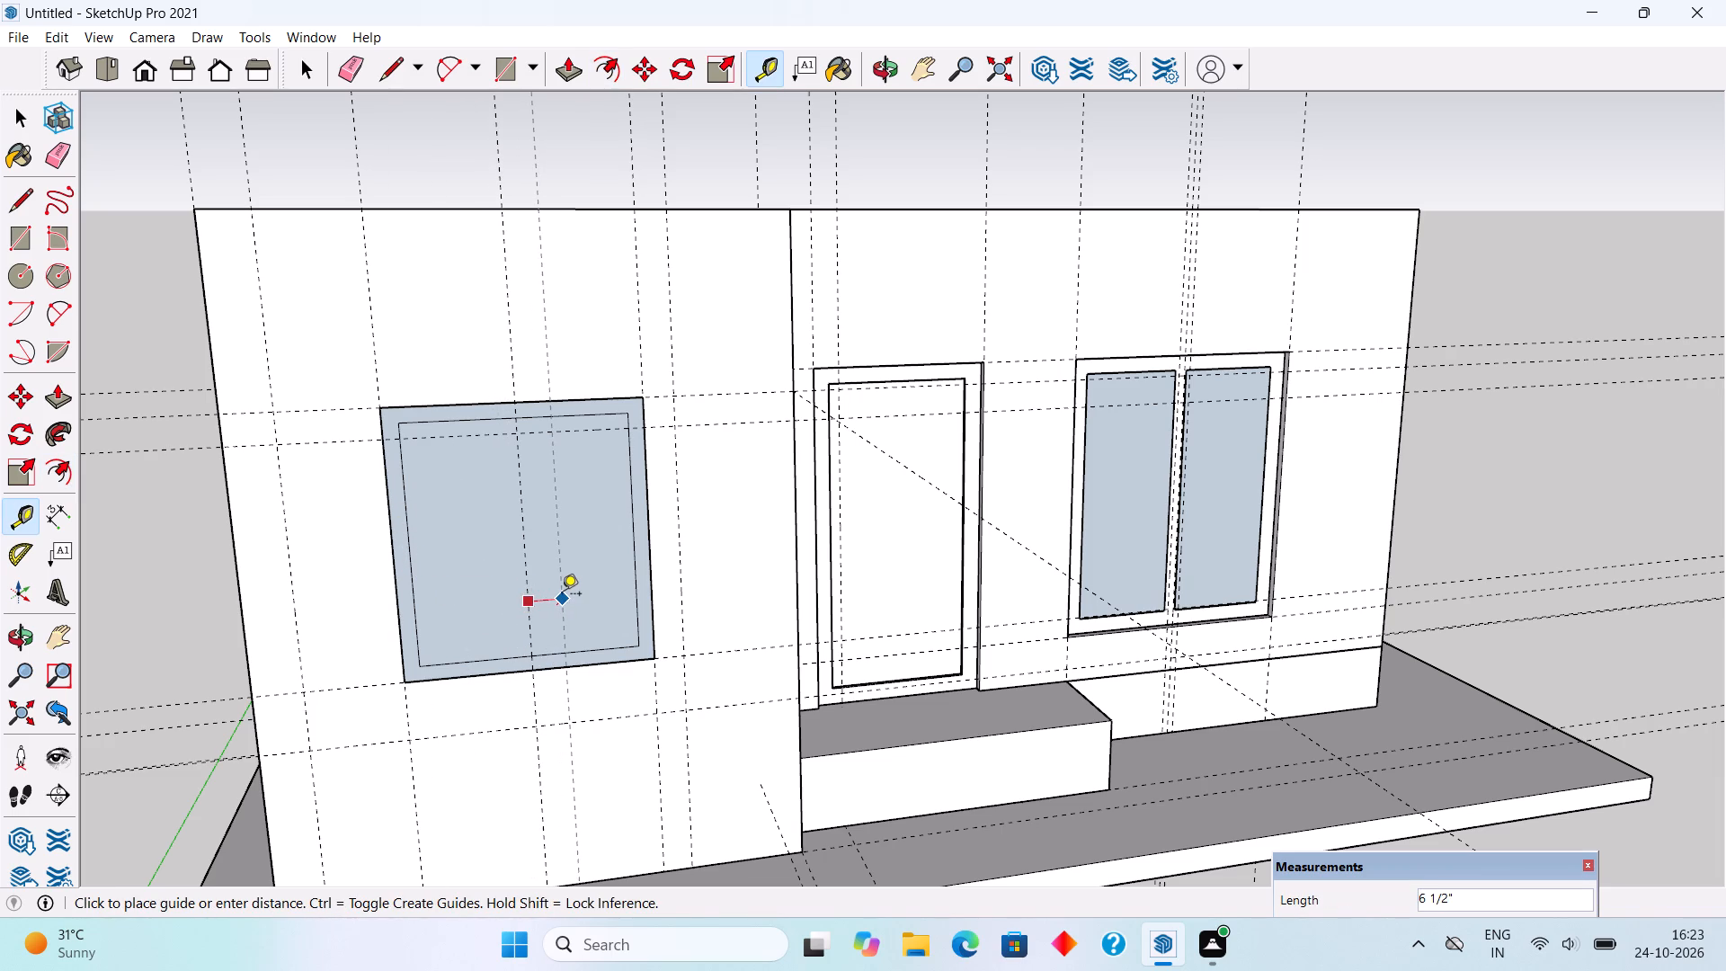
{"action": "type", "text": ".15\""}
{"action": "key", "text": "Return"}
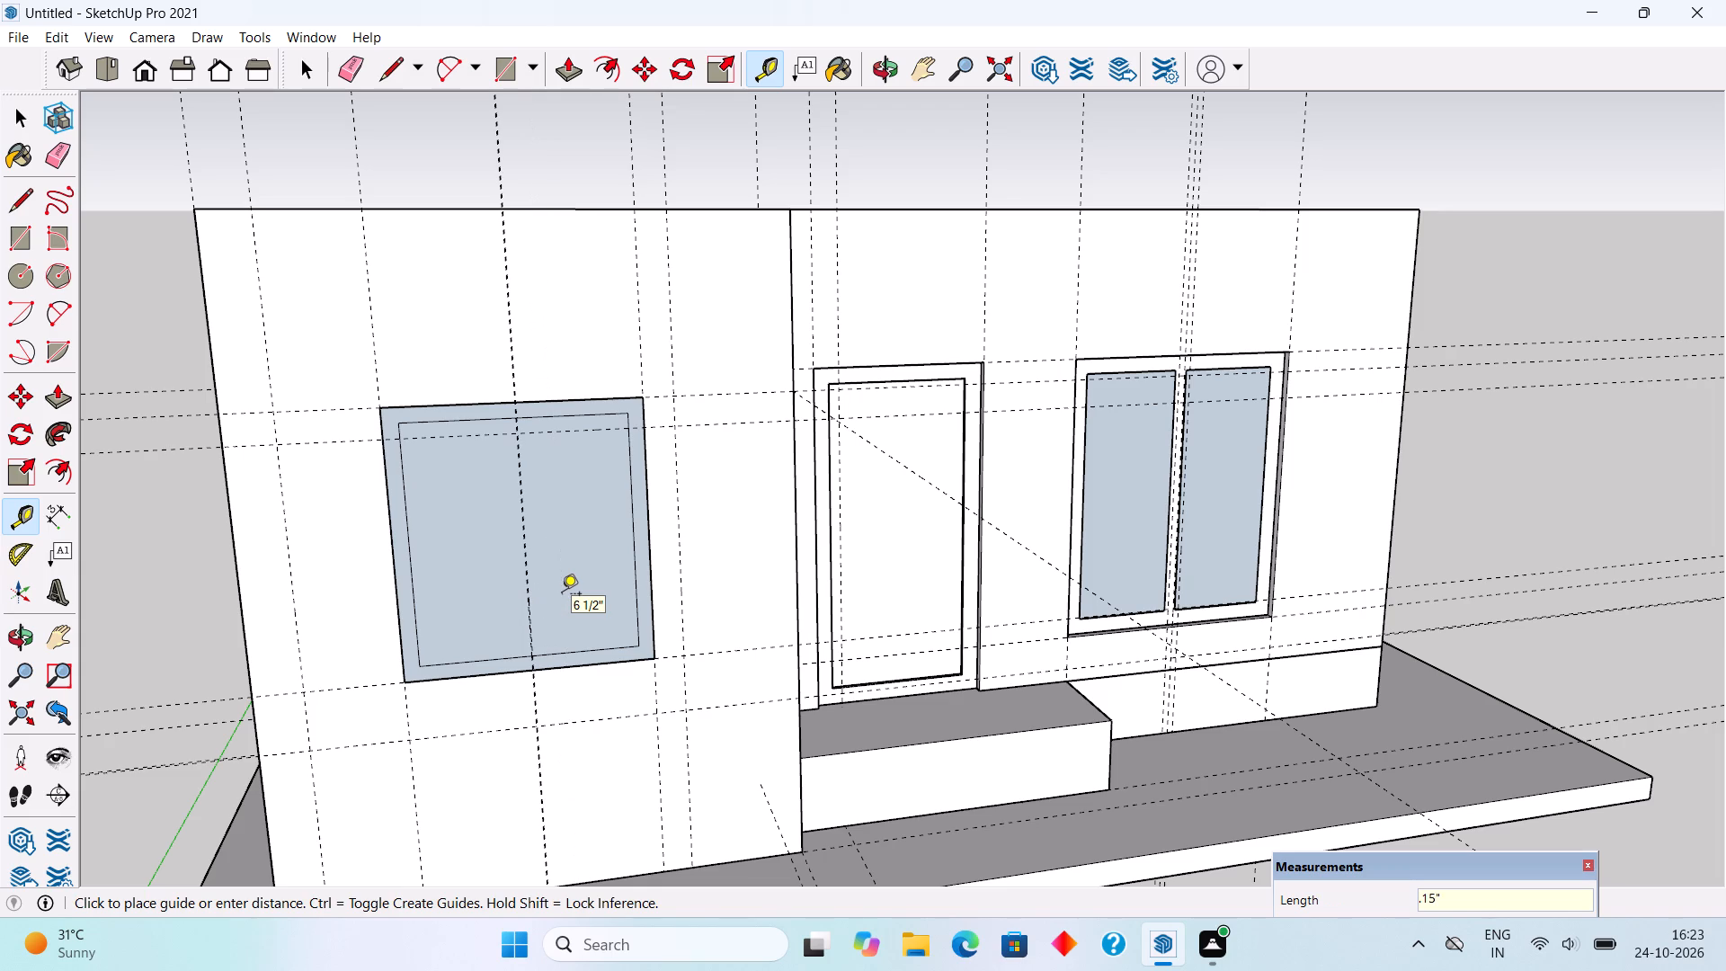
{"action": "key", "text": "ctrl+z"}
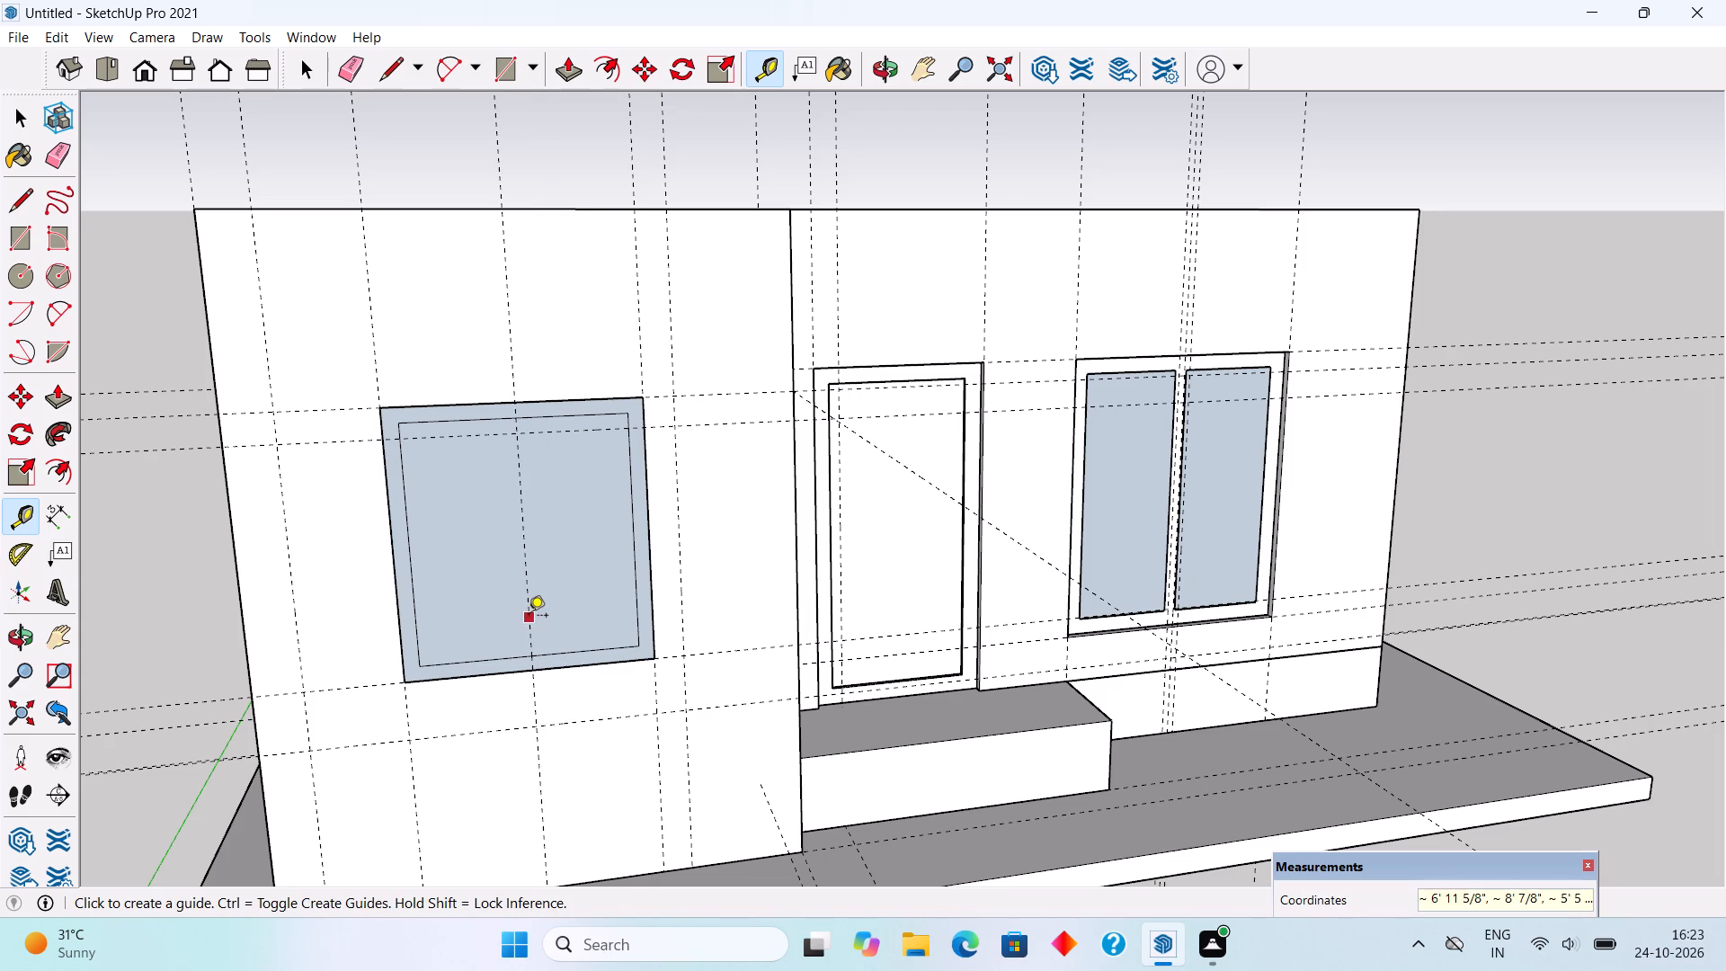
Place vertical guides 1.5" to either side of the front window's centre guide to mark the mullion.
{"action": "left_click", "coordinate": [530, 615]}
{"action": "type", "text": "1.5\""}
{"action": "key", "text": "Return"}
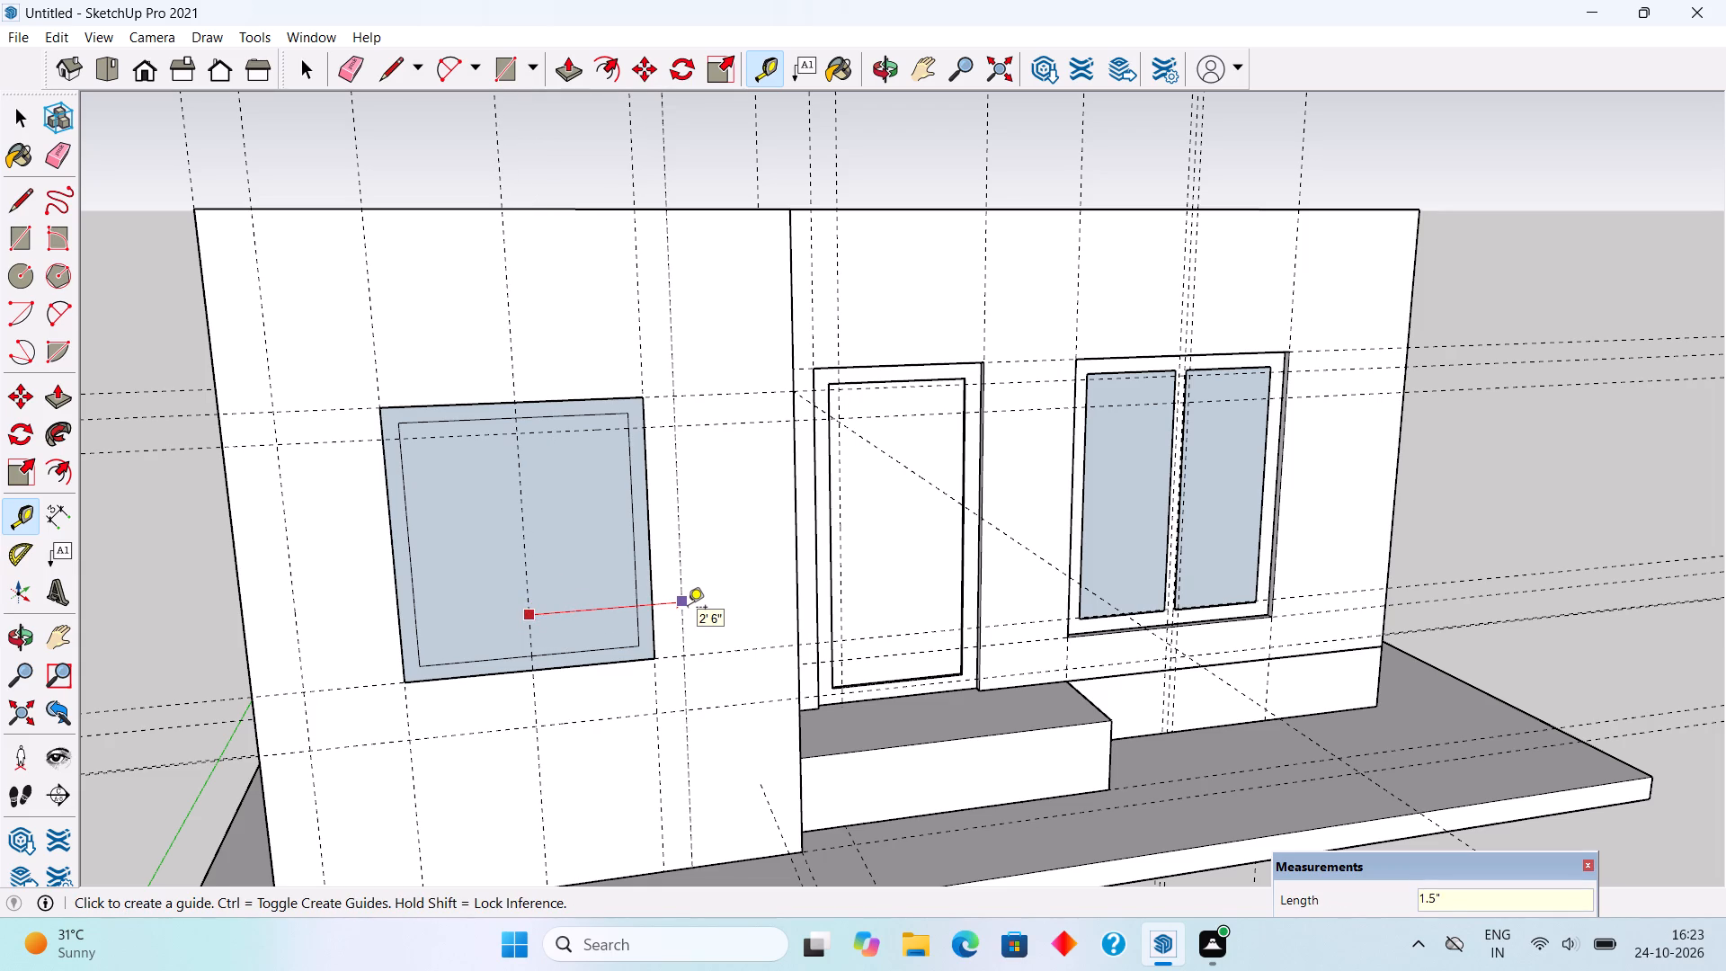
{"action": "left_click", "coordinate": [536, 608]}
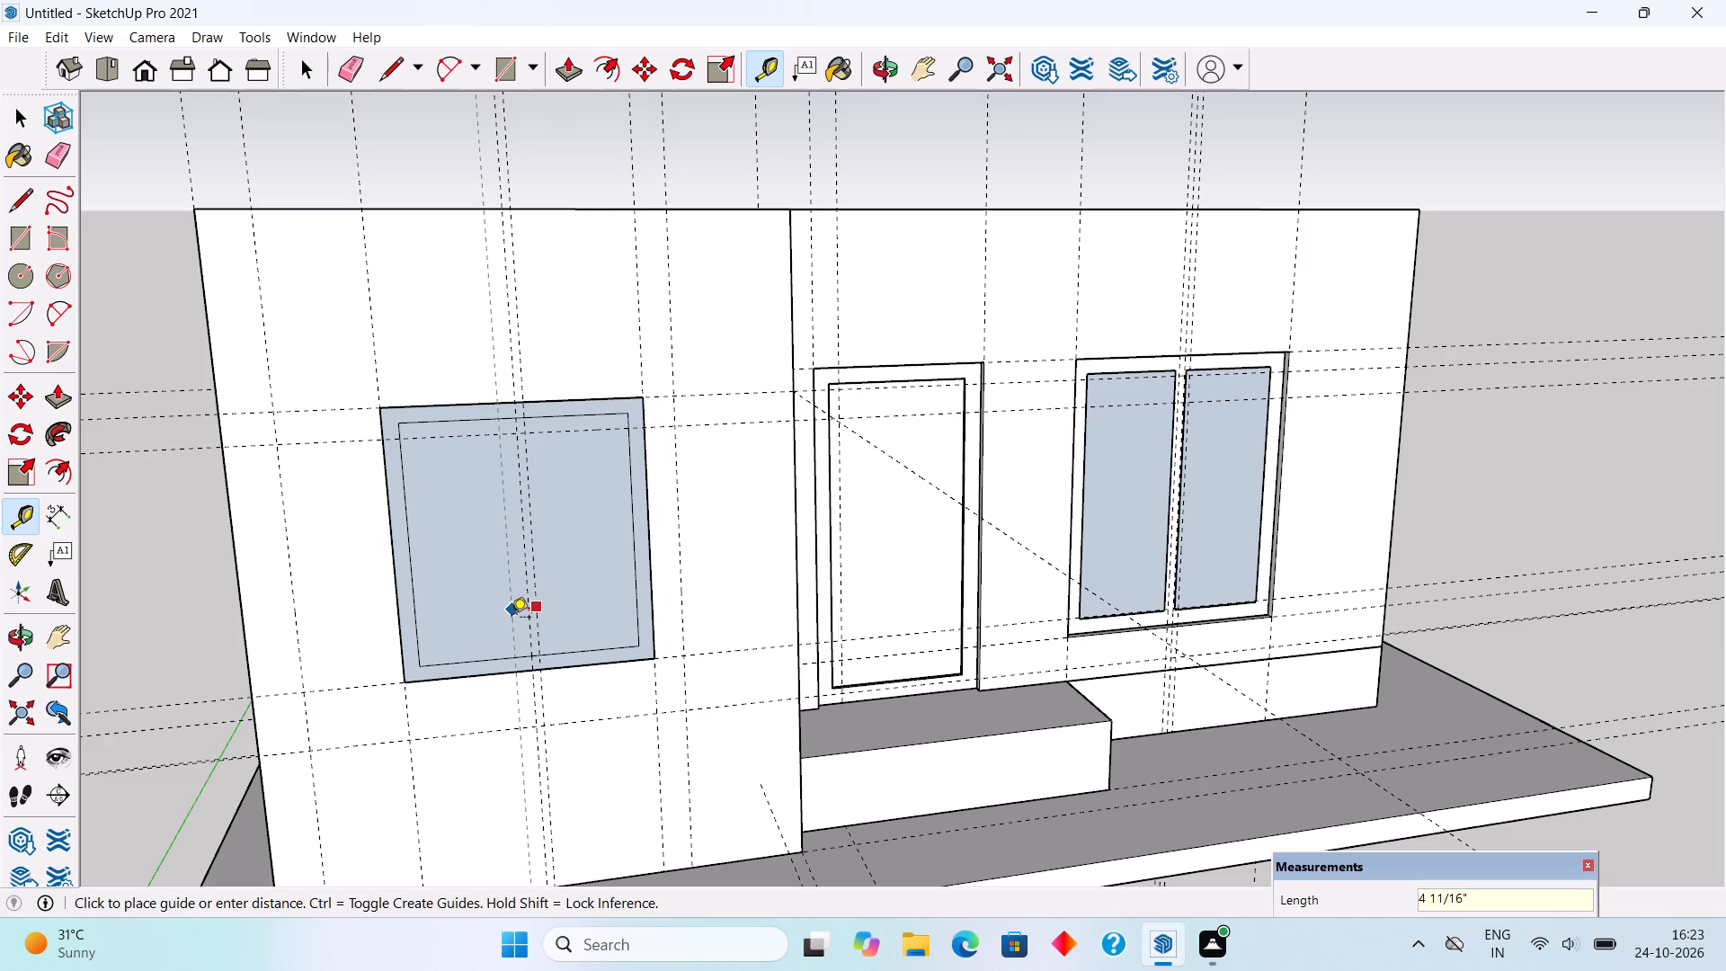
{"action": "type", "text": "1.5\""}
{"action": "key", "text": "Return"}
{"action": "scroll", "coordinate": [512, 619], "scroll_direction": "up", "scroll_amount": 6}
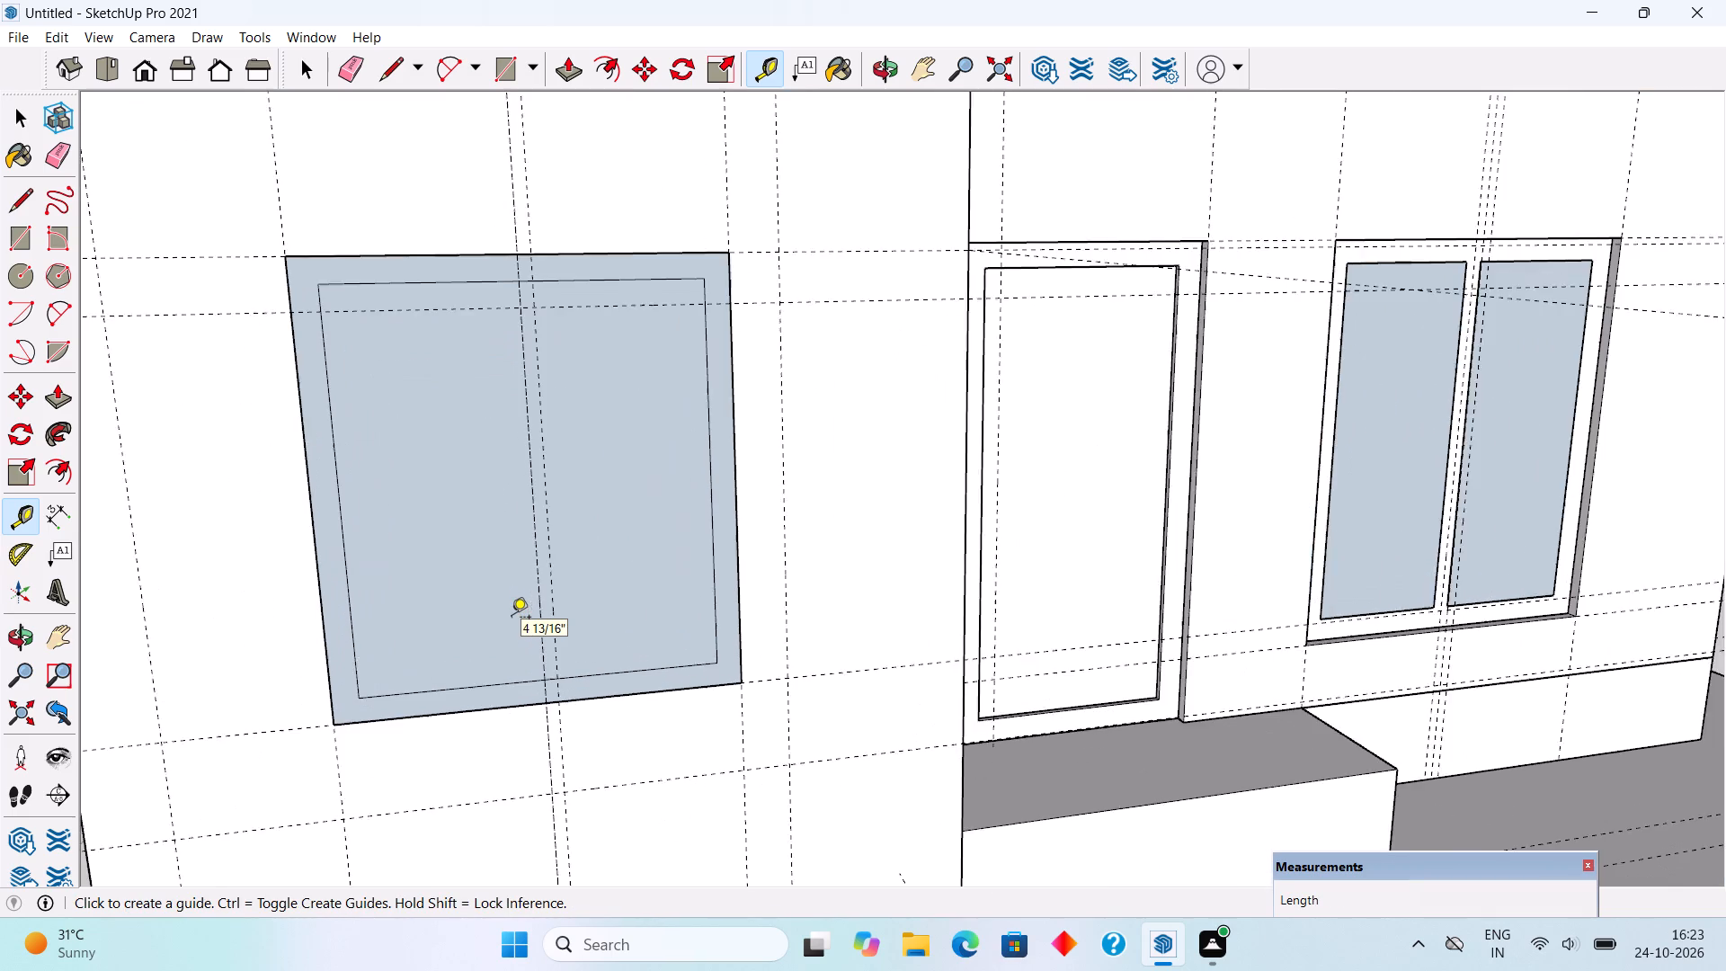
{"action": "left_click", "coordinate": [541, 599]}
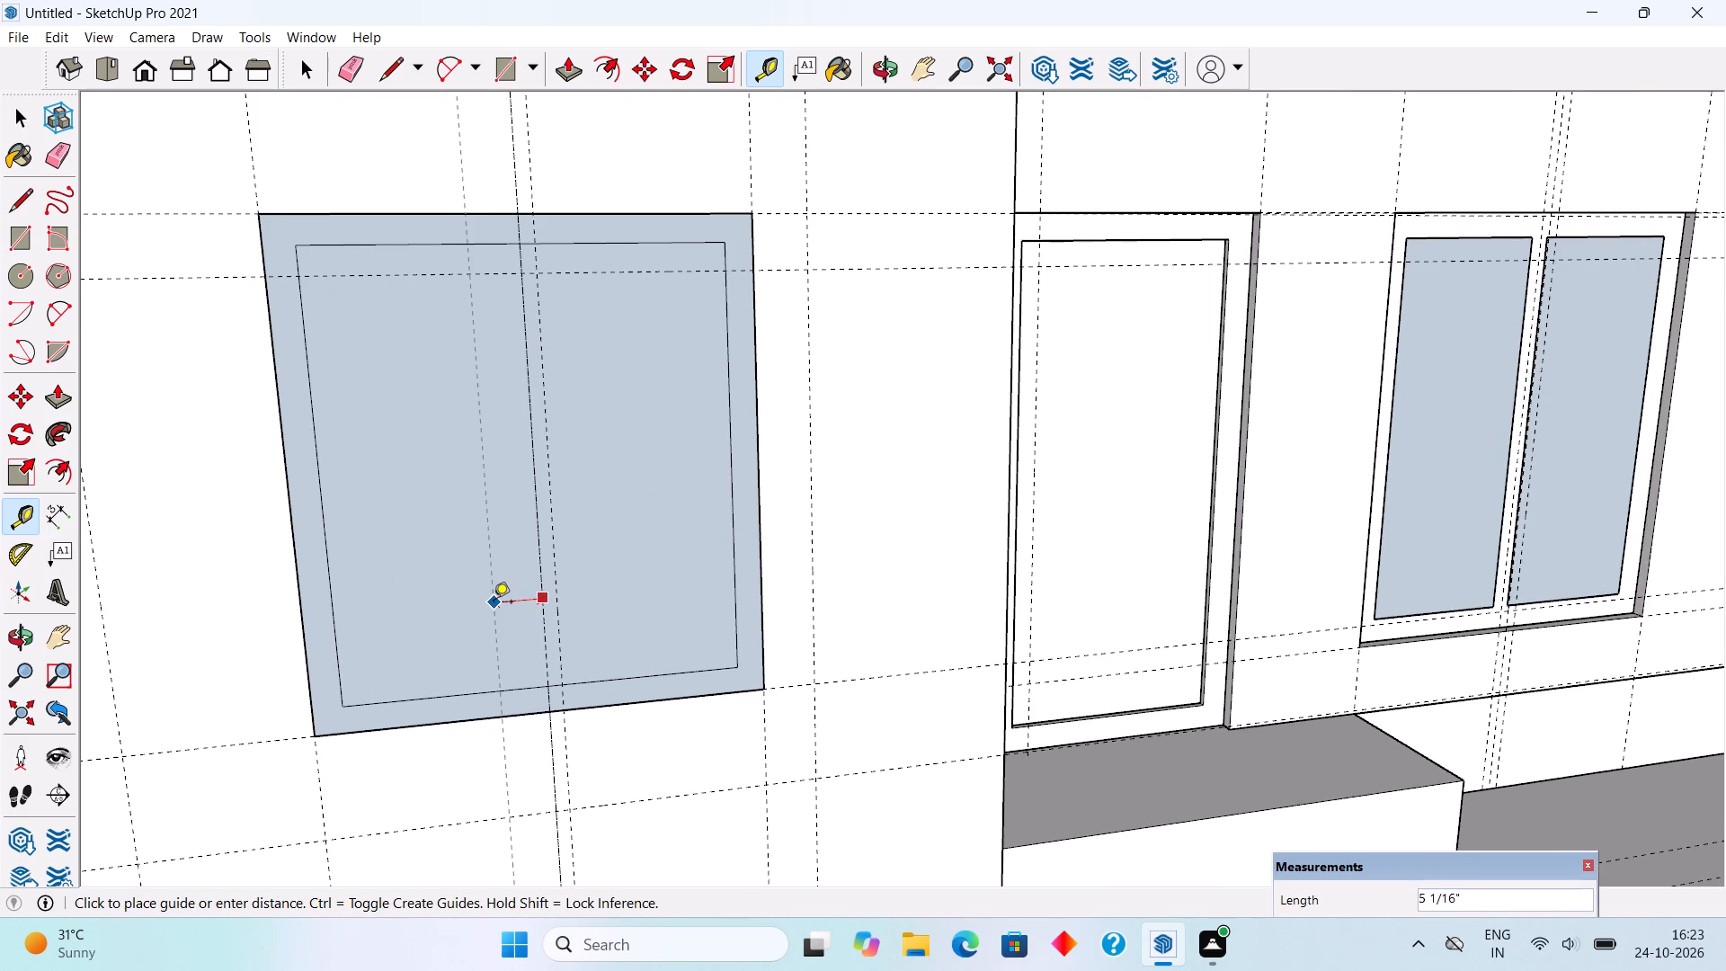
{"action": "type", "text": "1.5\""}
{"action": "key", "text": "Return"}
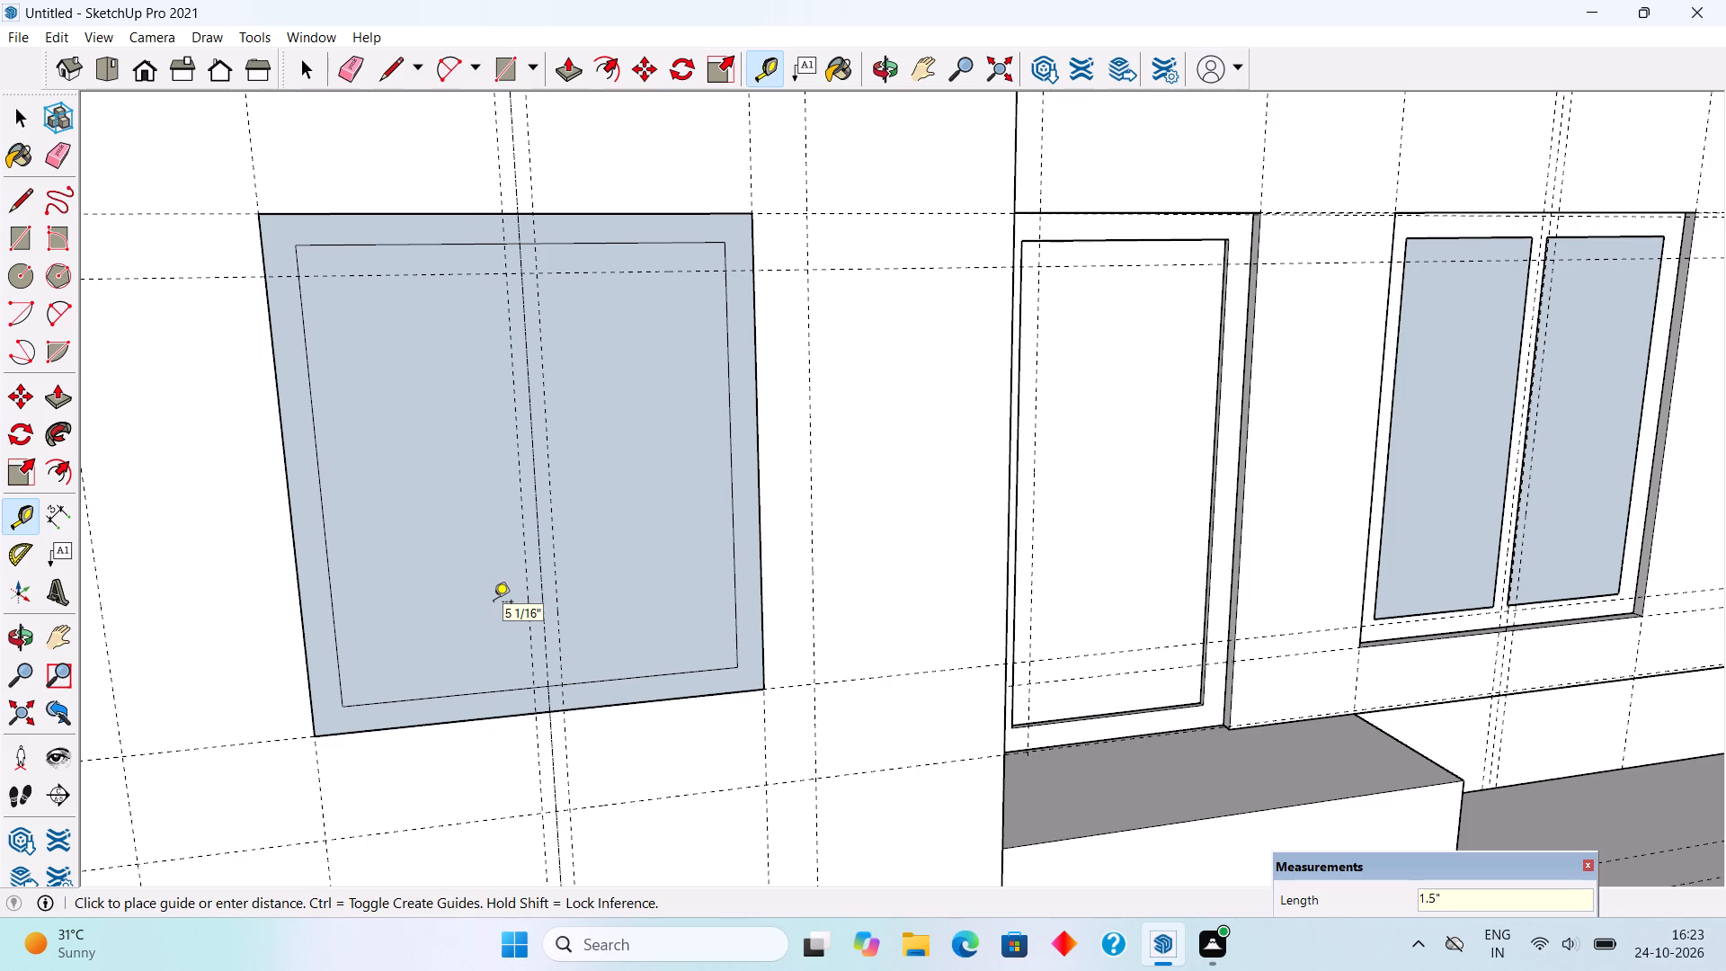
Draw two vertical mullion edges along the front window's outer centre guides and erase the inner outline segments between them.
{"action": "key", "text": "l"}
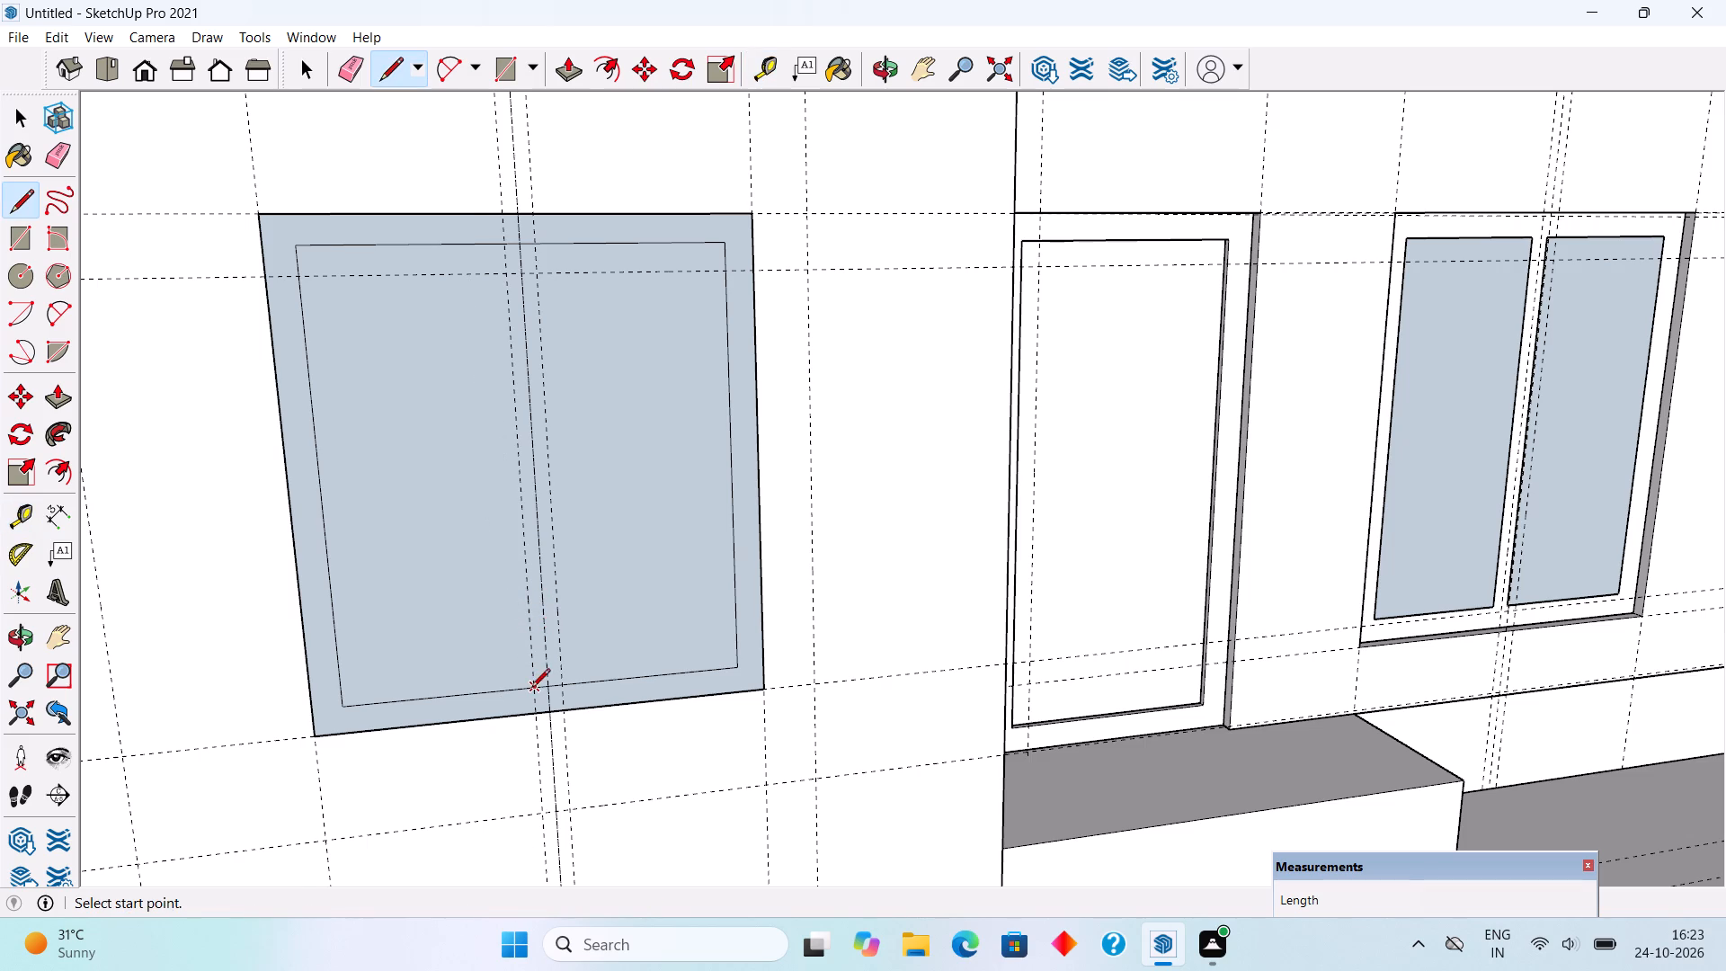
{"action": "left_click", "coordinate": [531, 689]}
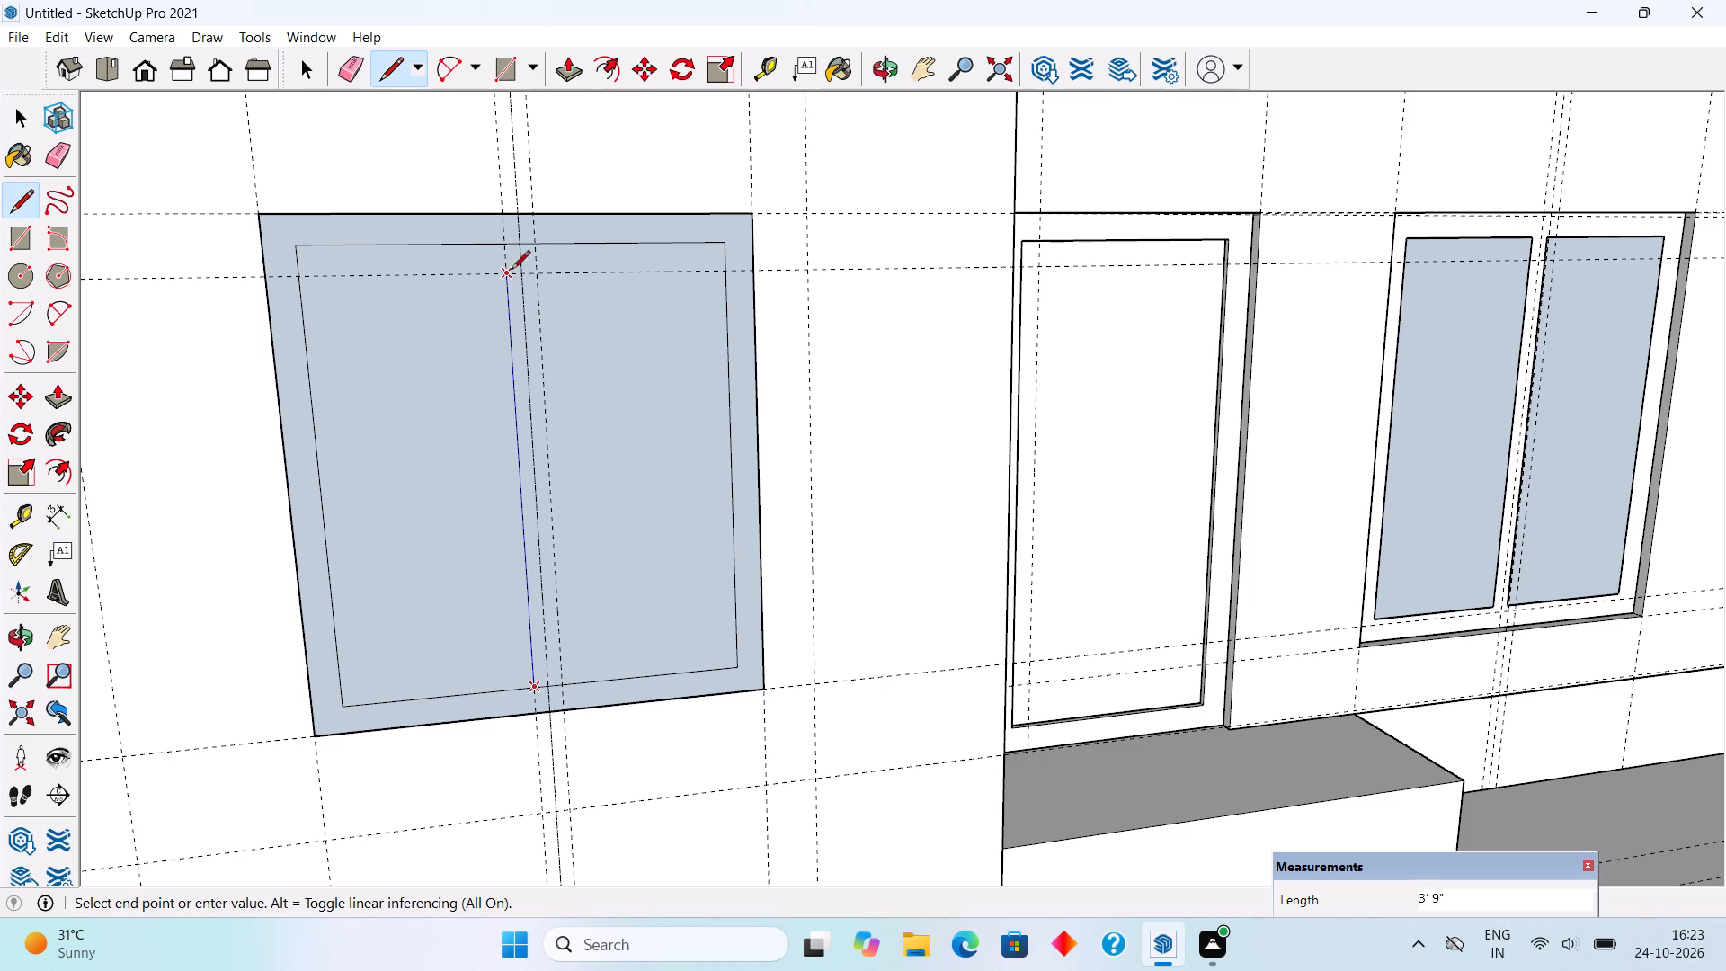
{"action": "left_click", "coordinate": [506, 245]}
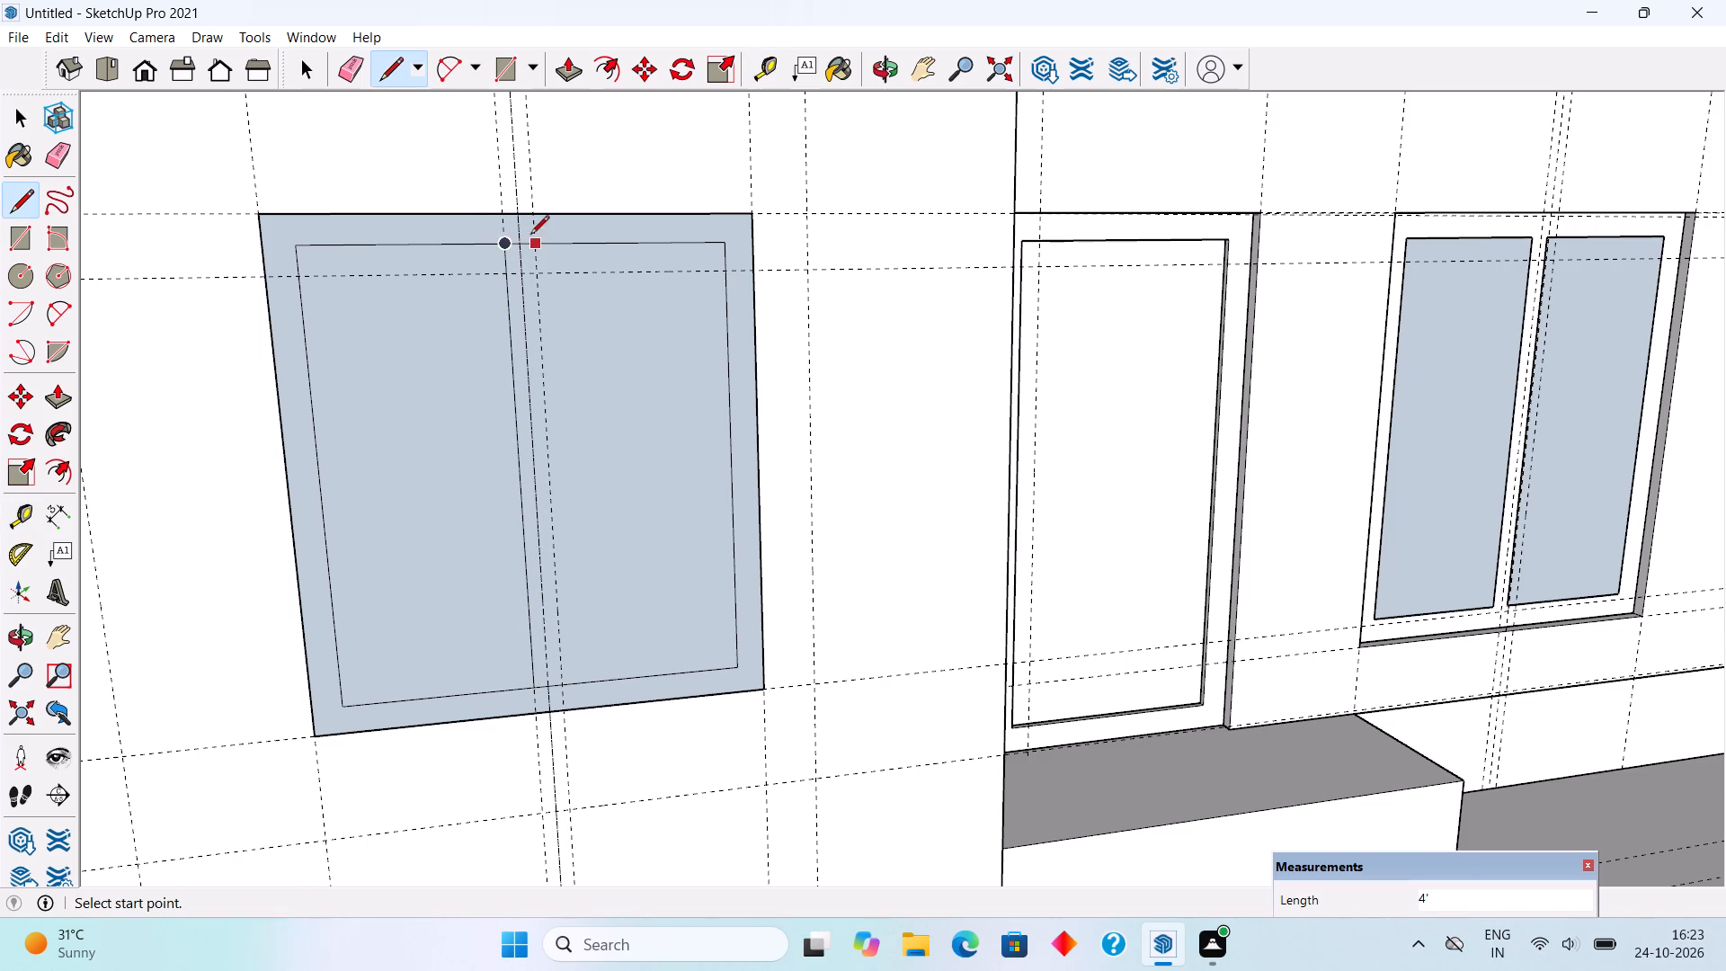
{"action": "left_click", "coordinate": [537, 244]}
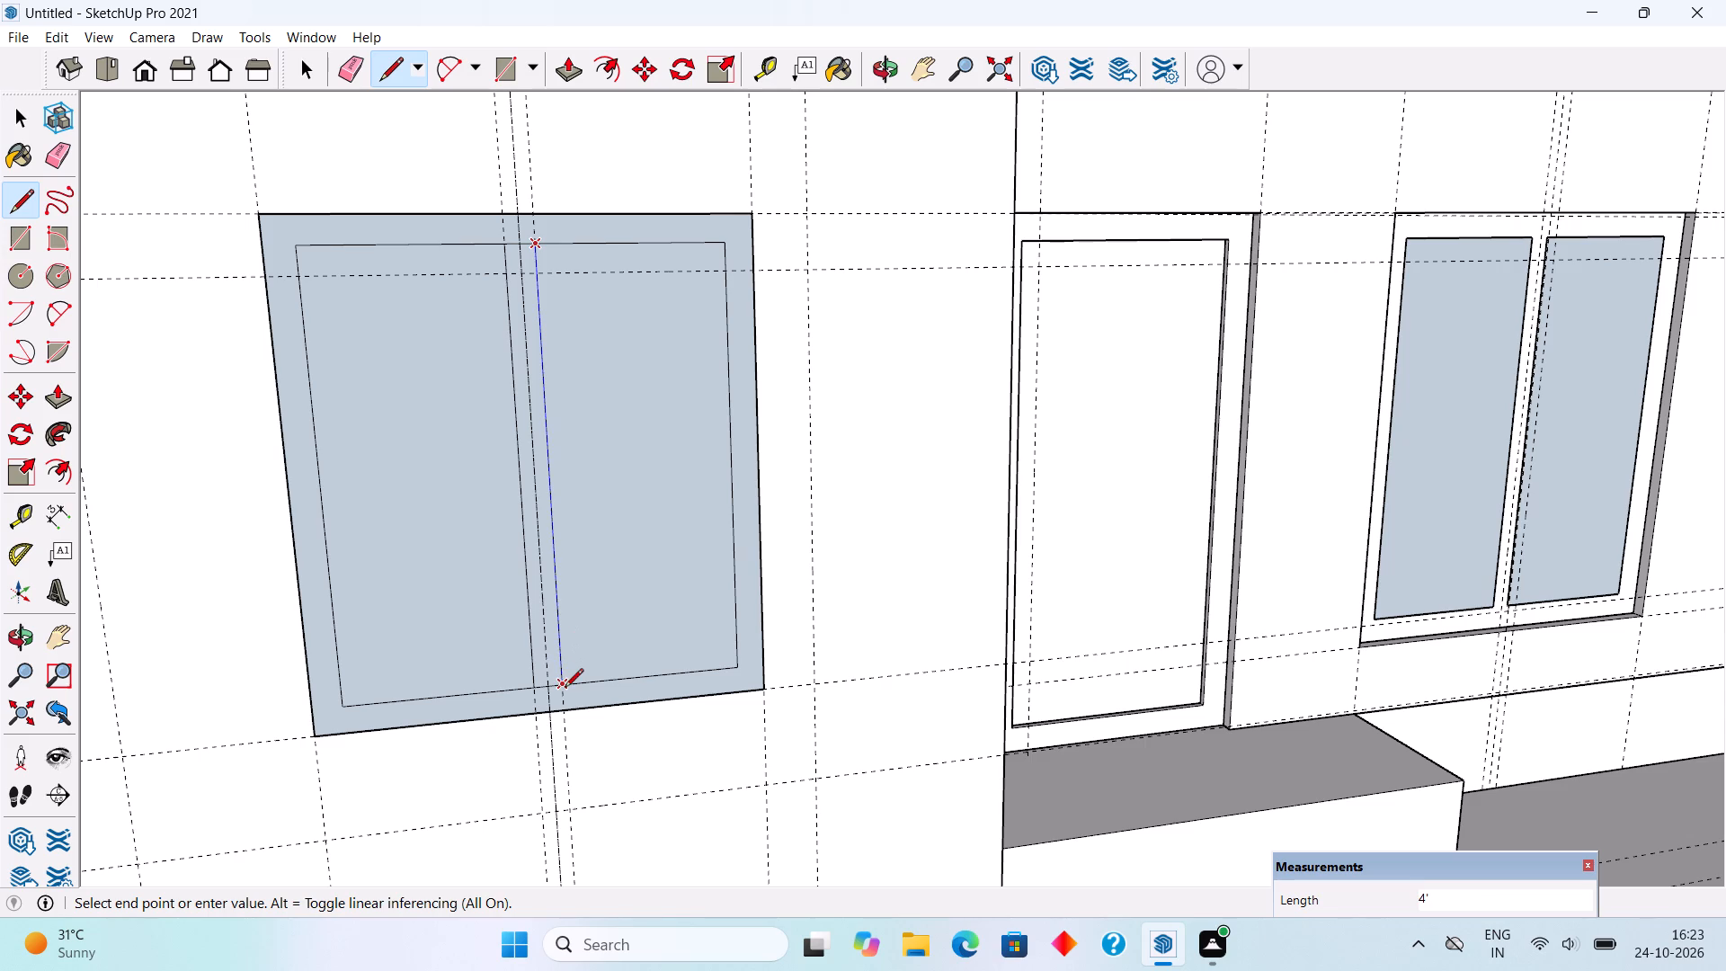
{"action": "left_click", "coordinate": [565, 689]}
{"action": "key", "text": "e"}
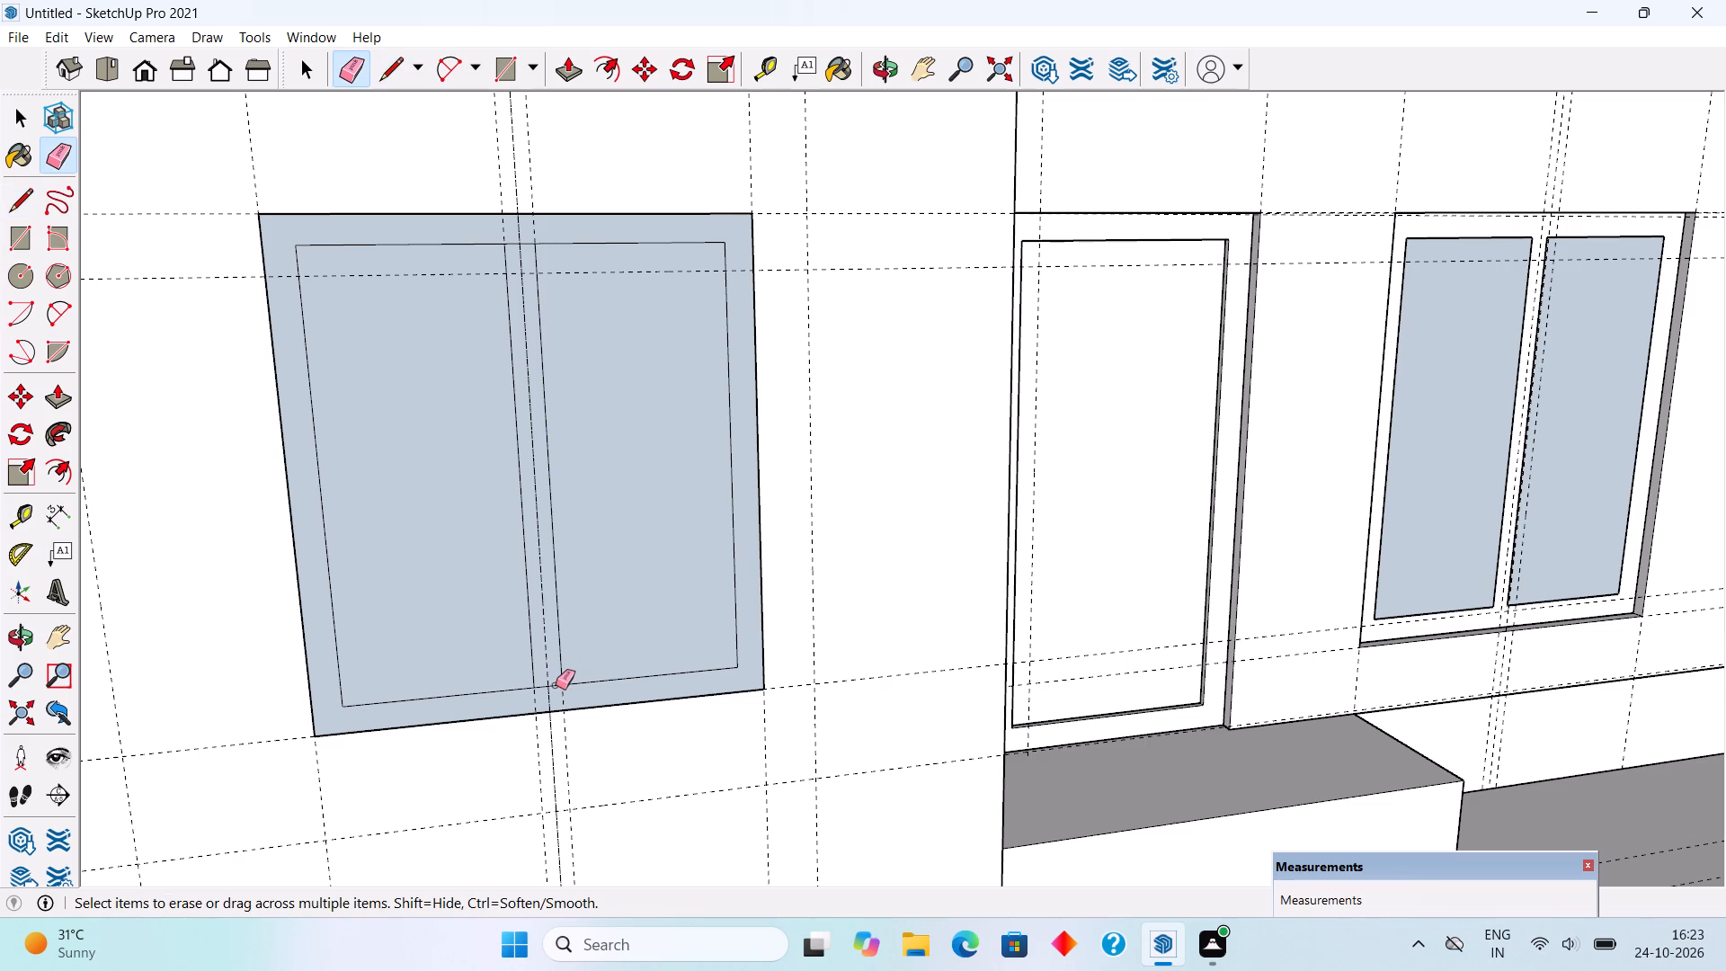
{"action": "left_click", "coordinate": [556, 685]}
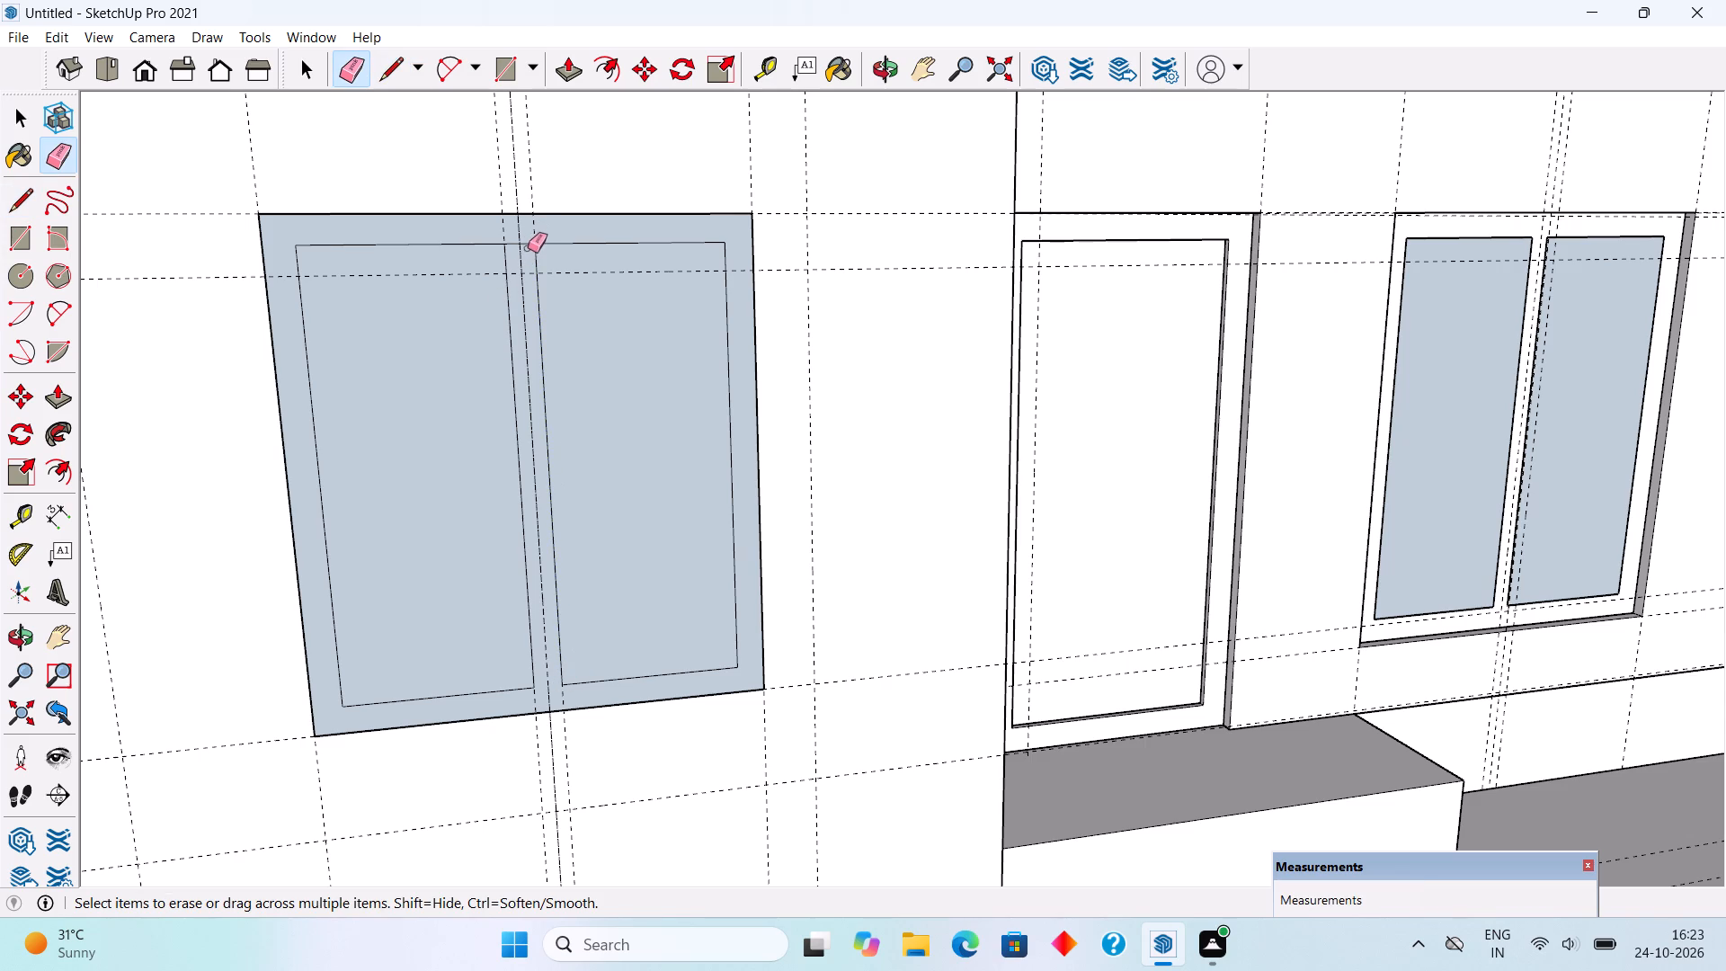
{"action": "left_click", "coordinate": [529, 244]}
Delete the two pane faces inside the front window's frame outline to open both sides of the mullion.
{"action": "key", "text": "space"}
{"action": "left_click", "coordinate": [480, 458]}
{"action": "key", "text": "Delete"}
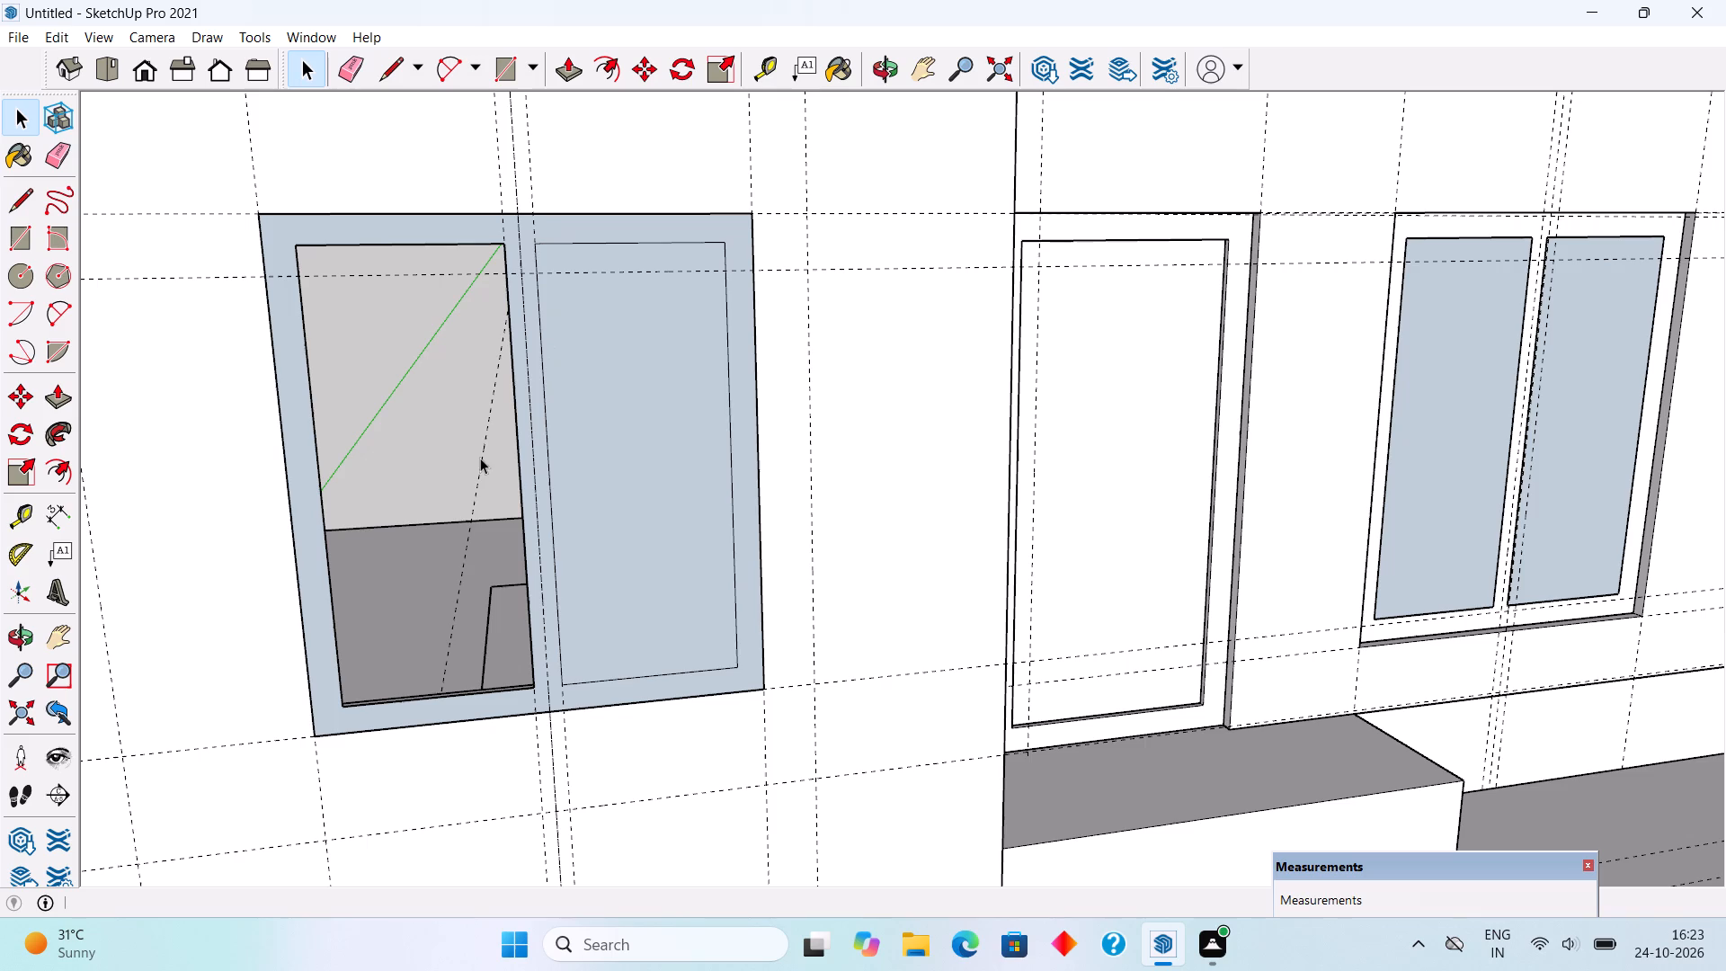
{"action": "left_click", "coordinate": [648, 498]}
{"action": "key", "text": "Delete"}
Push/Pull the front window's frame and mullion face outward by 4".
{"action": "key", "text": "p"}
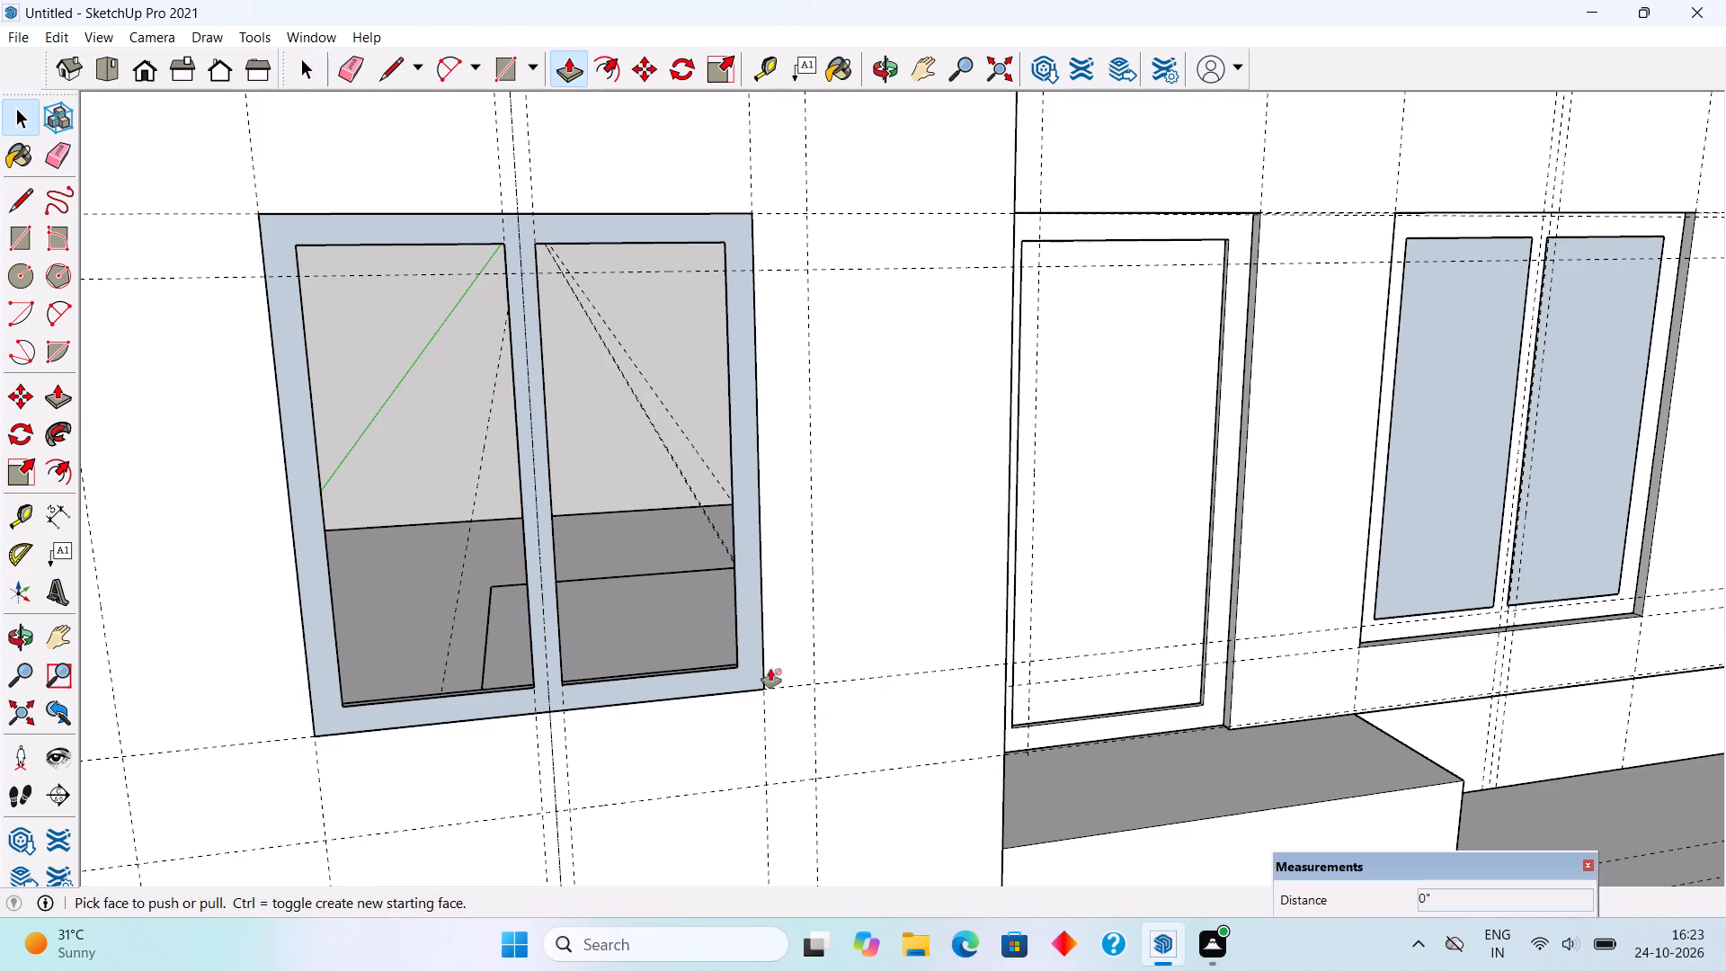
{"action": "left_click", "coordinate": [754, 655]}
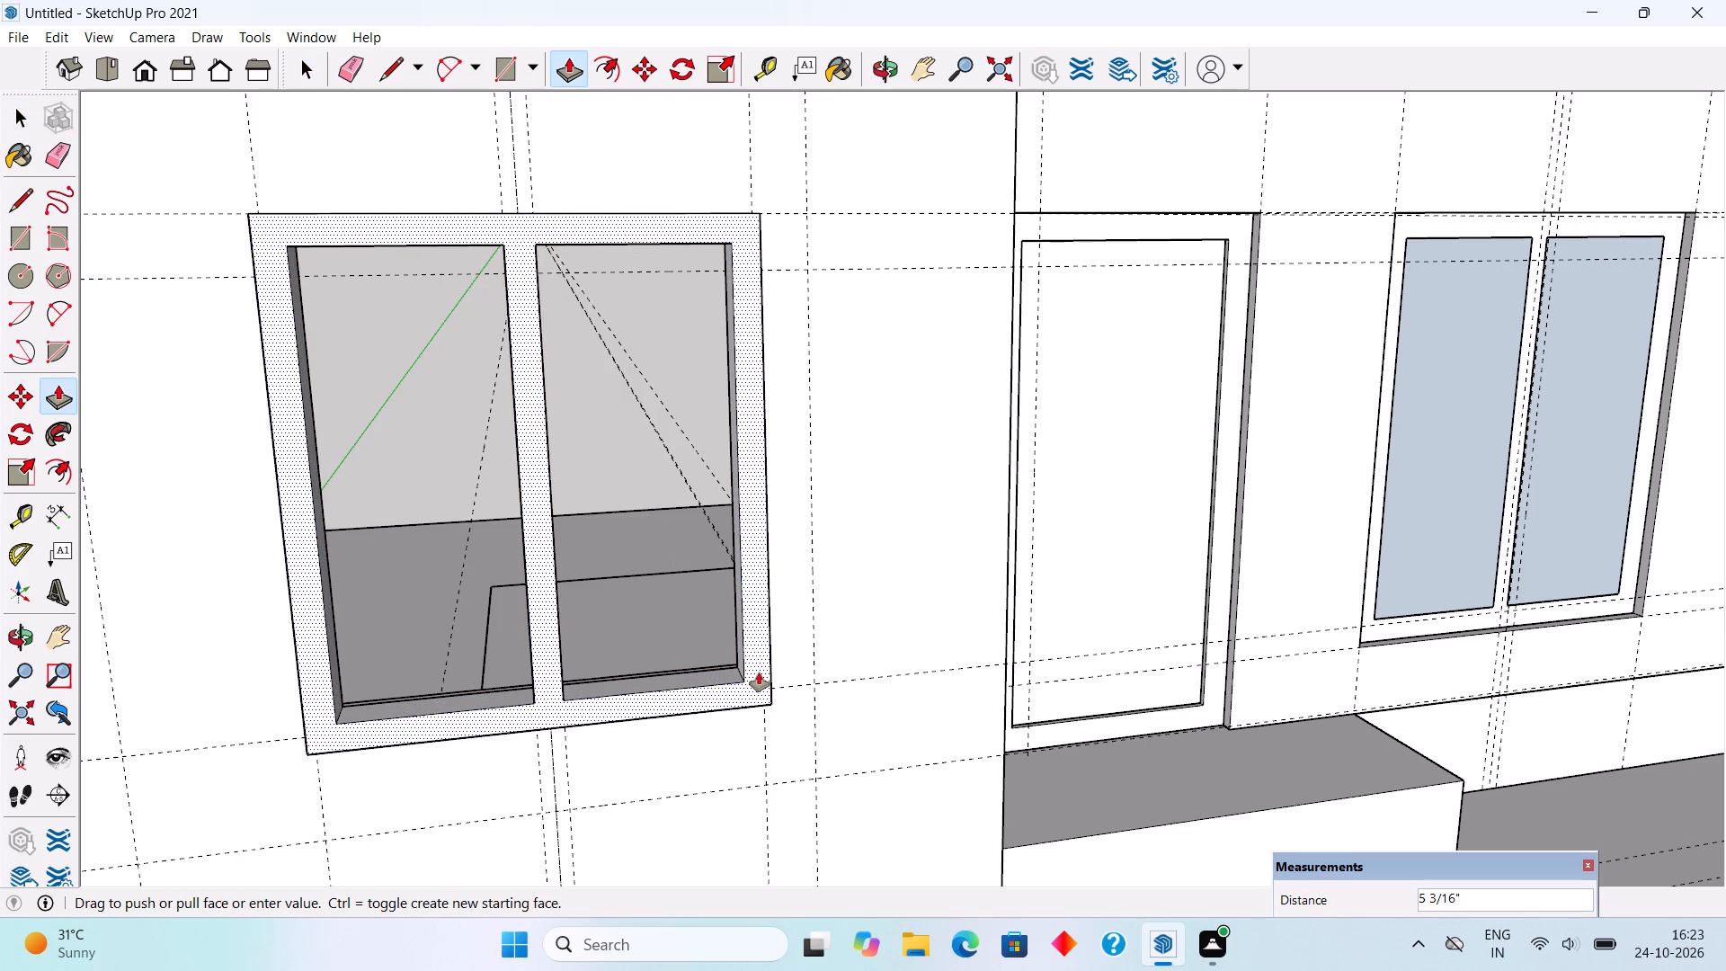
{"action": "type", "text": "4\""}
{"action": "key", "text": "Return"}
Make the whole extruded front window frame, including its mullion, into a group.
{"action": "key", "text": "space"}
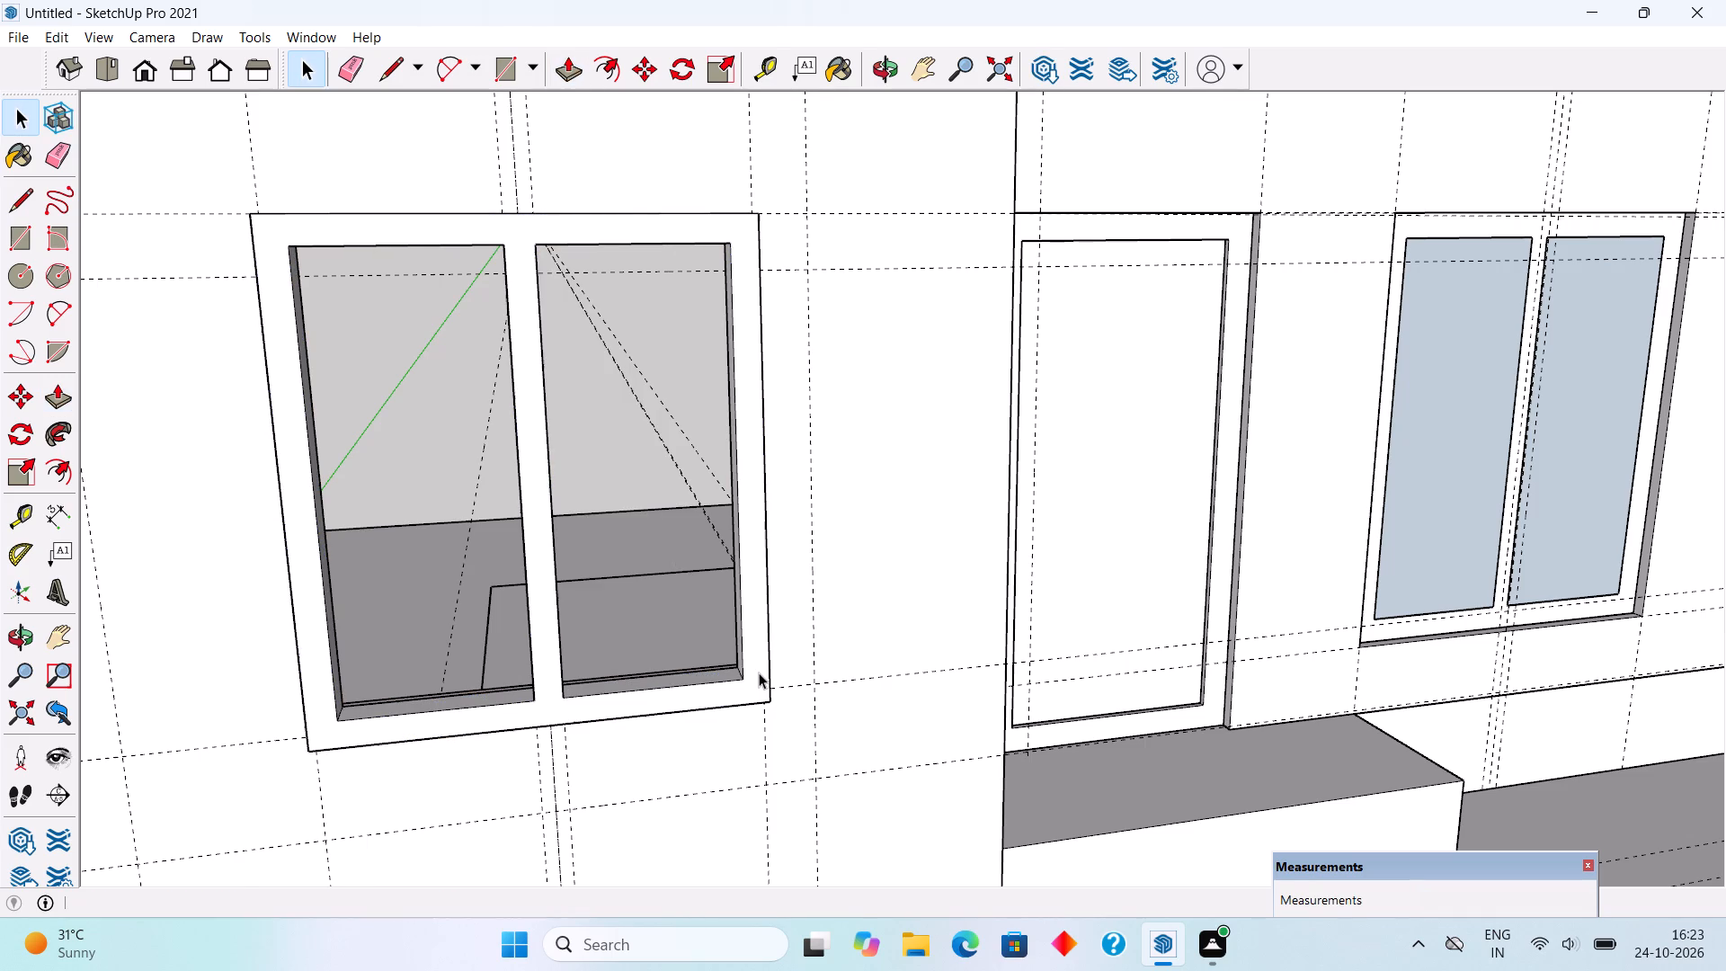
{"action": "triple_click", "coordinate": [759, 673]}
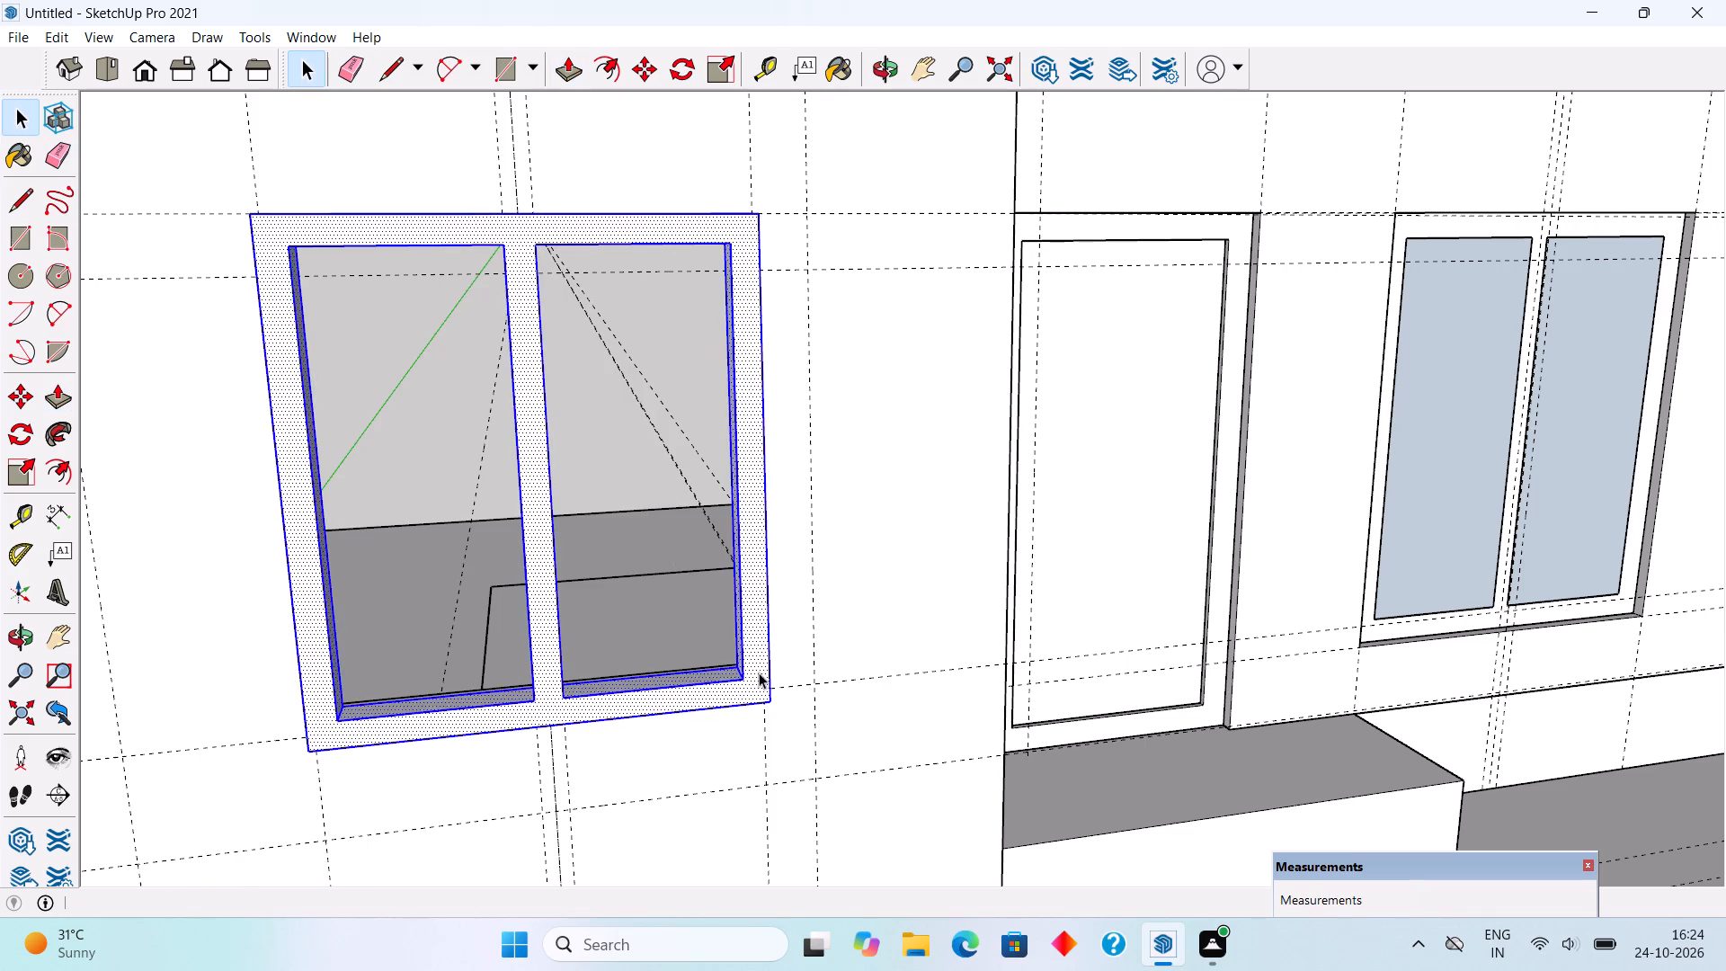
{"action": "right_click", "coordinate": [759, 673]}
{"action": "left_click", "coordinate": [876, 522]}
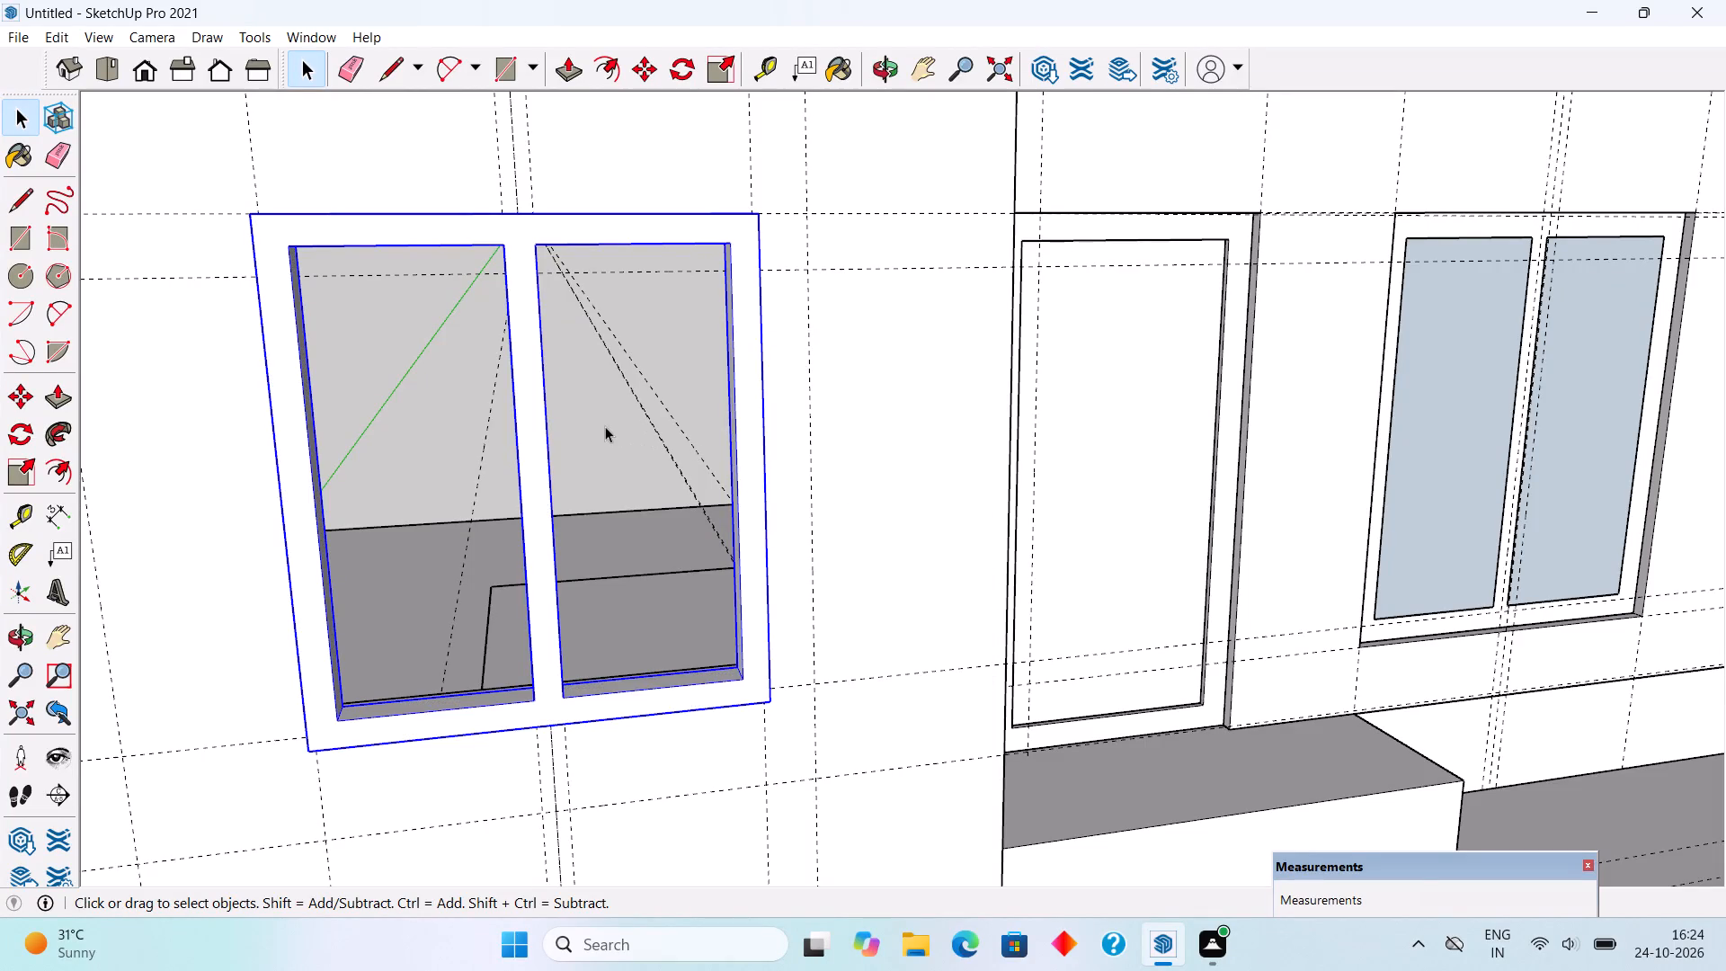
{"action": "left_click", "coordinate": [605, 426]}
Move the front window frame group about 8 1/2" back into the wall opening, perpendicular to the wall.
{"action": "middle_click_drag", "start_coordinate": [723, 644], "coordinate": [906, 629]}
{"action": "scroll", "coordinate": [907, 630], "scroll_direction": "down", "scroll_amount": 3}
{"action": "middle_click_drag", "start_coordinate": [956, 771], "coordinate": [993, 802]}
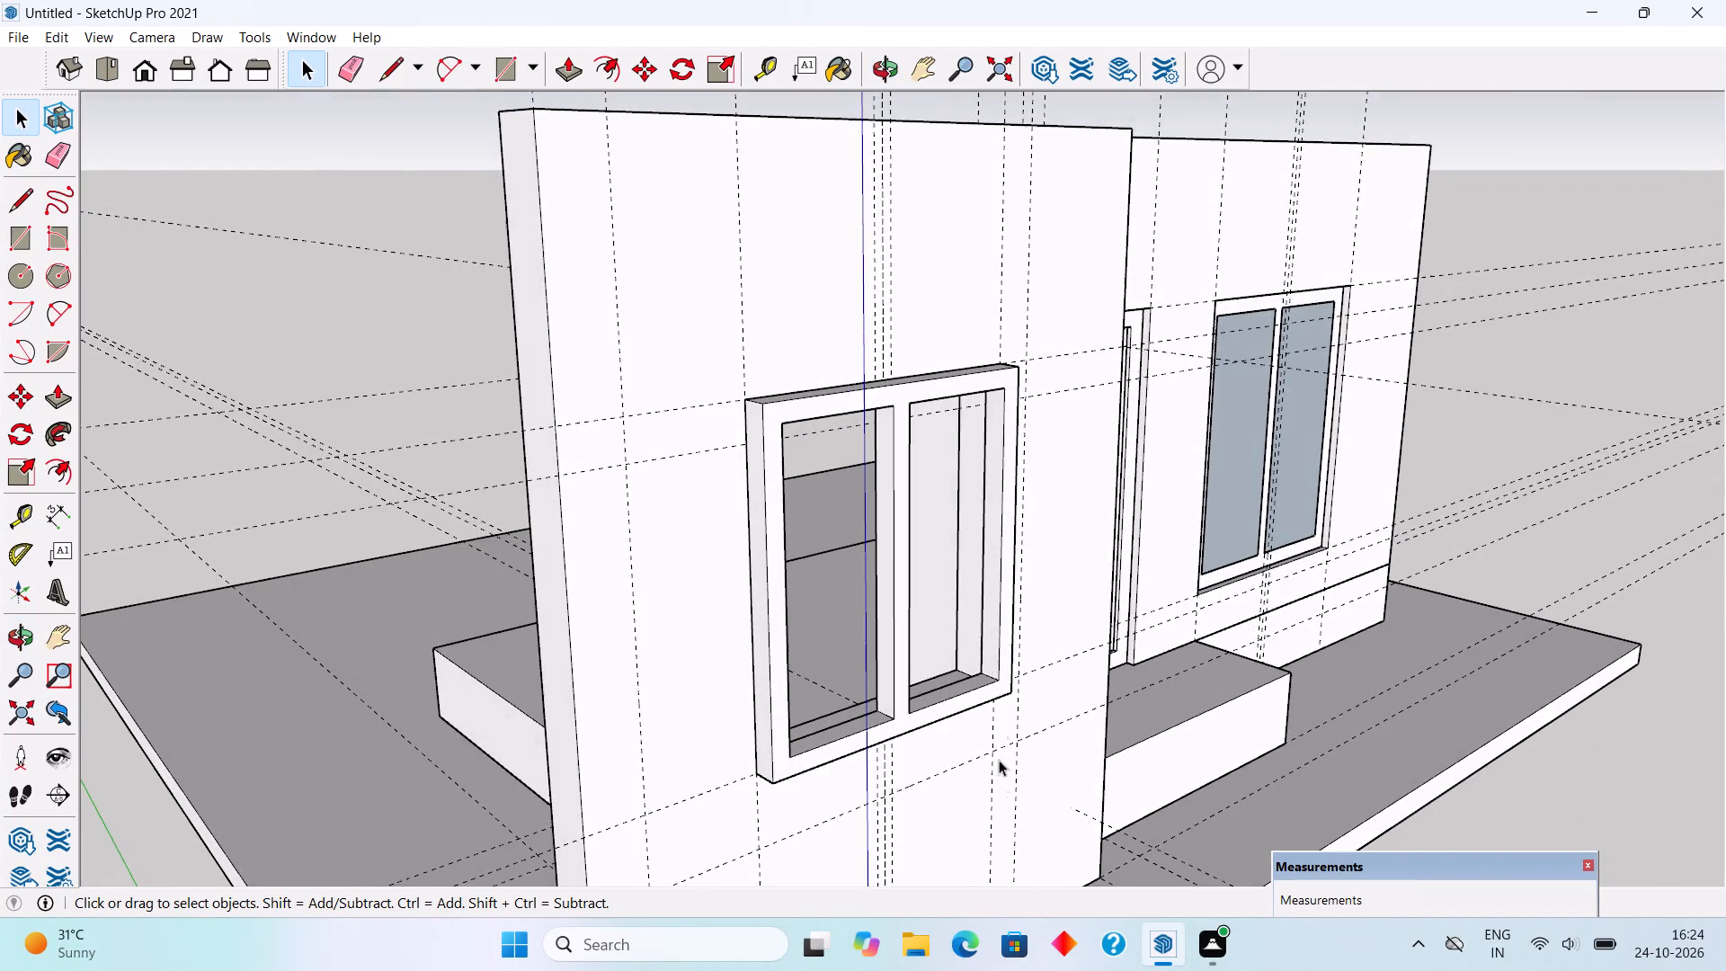
{"action": "scroll", "coordinate": [1005, 676], "scroll_direction": "up", "scroll_amount": 4}
{"action": "key", "text": "m"}
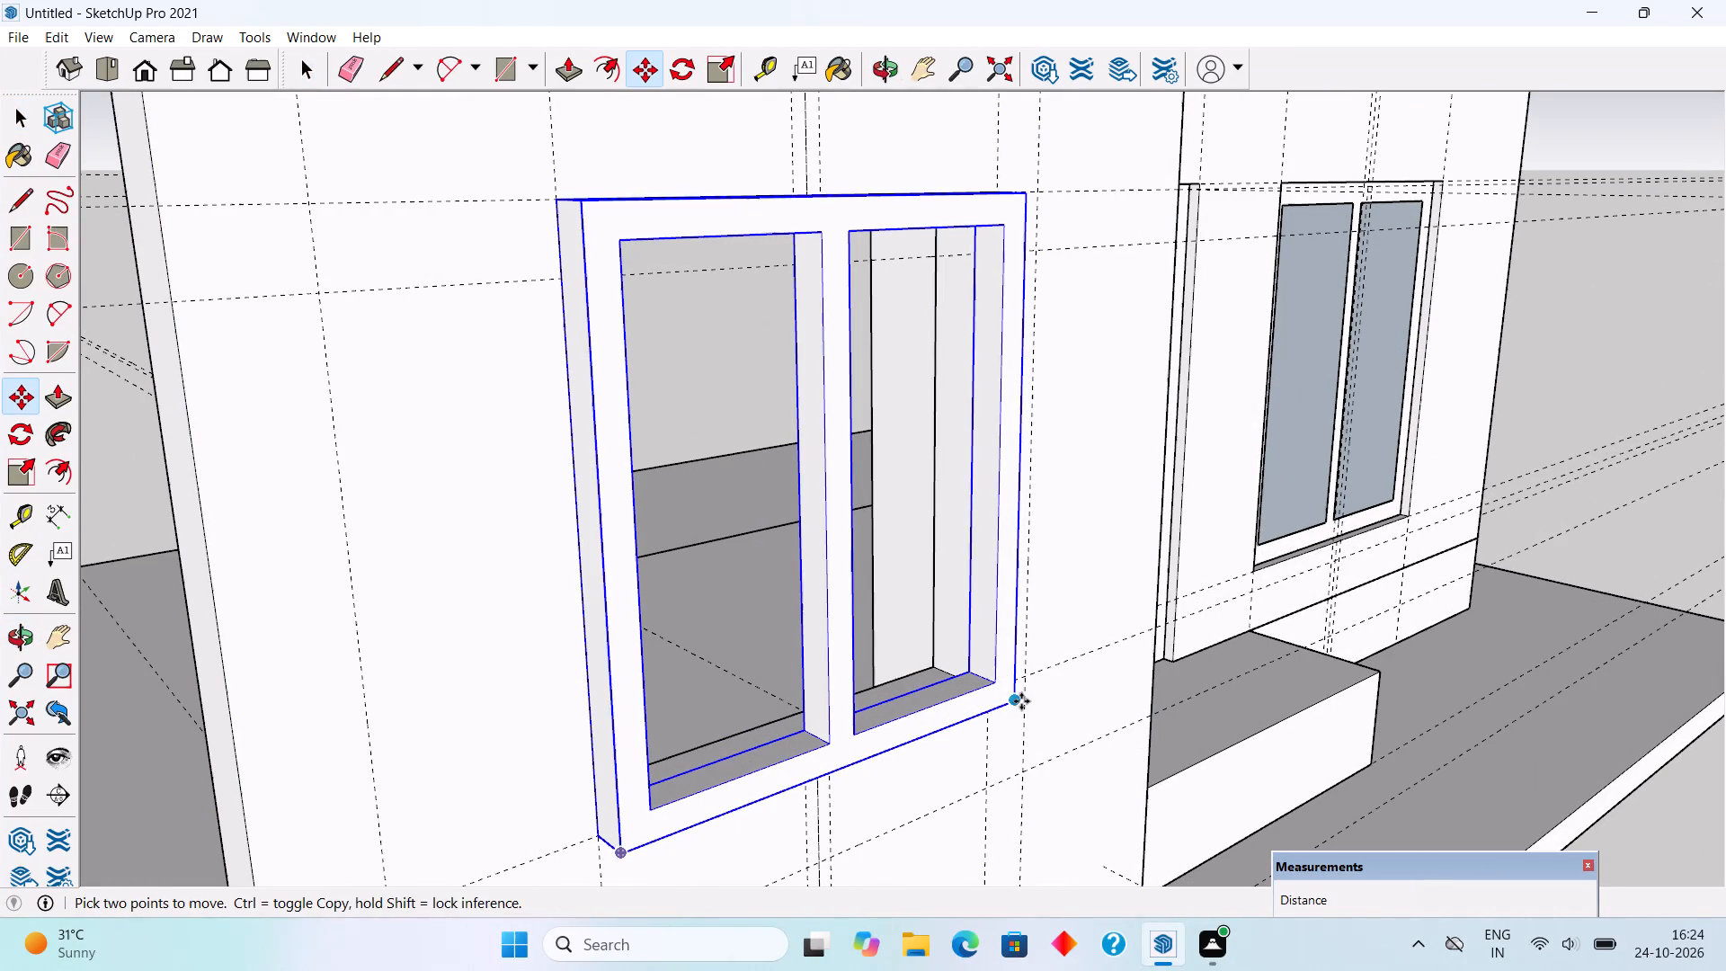
{"action": "left_click", "coordinate": [1017, 701]}
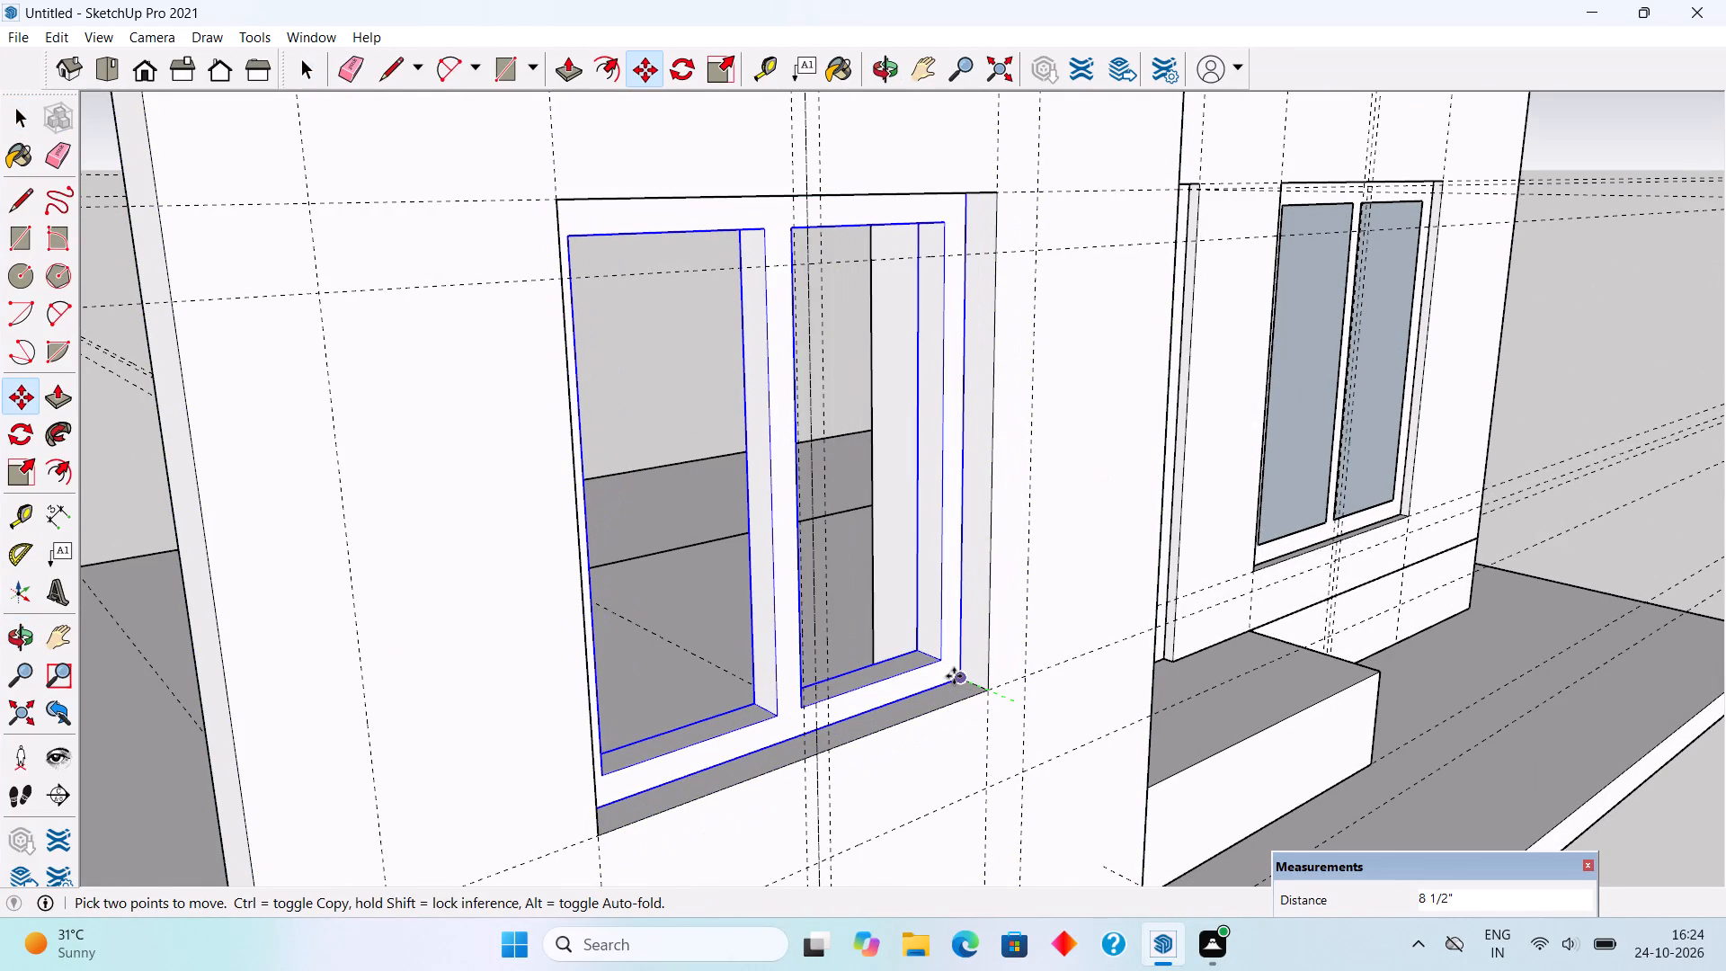
{"action": "left_click", "coordinate": [954, 676]}
{"action": "key", "text": "space"}
Draw 1' 7 1/2" by 4' glass pane rectangles filling both openings of the recessed front window frame.
{"action": "scroll", "coordinate": [954, 674], "scroll_direction": "down", "scroll_amount": 3}
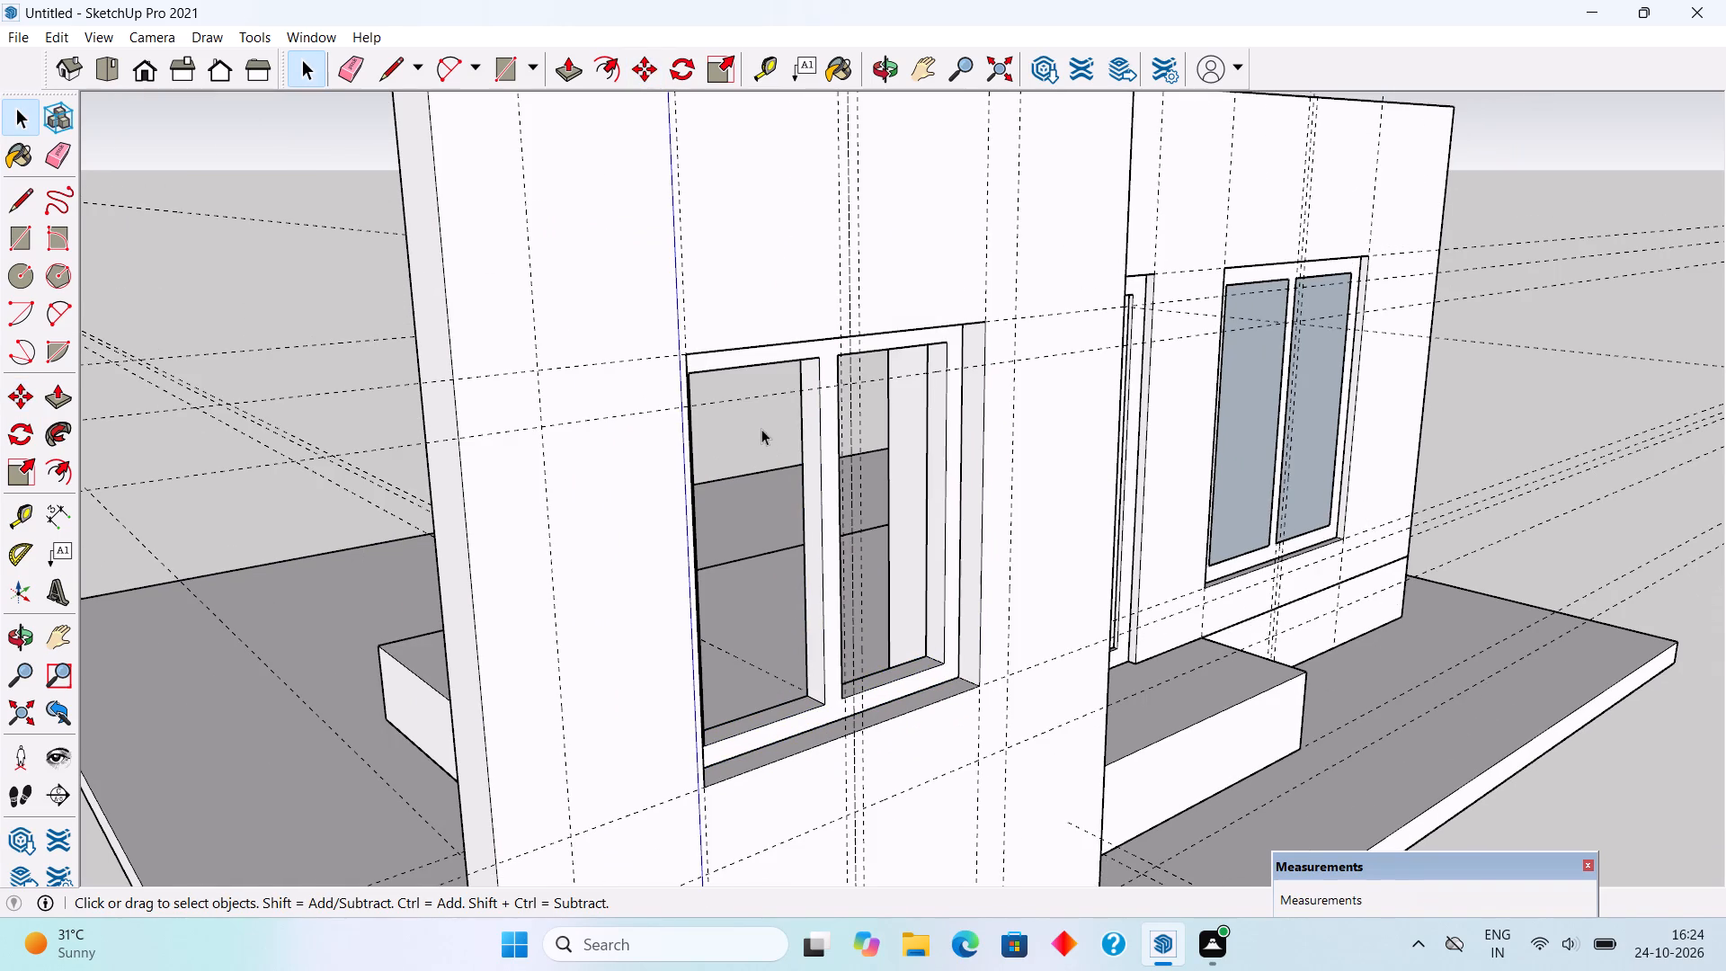
{"action": "left_click", "coordinate": [761, 429]}
{"action": "middle_click_drag", "start_coordinate": [958, 564], "coordinate": [769, 546]}
{"action": "scroll", "coordinate": [575, 628], "scroll_direction": "up", "scroll_amount": 4}
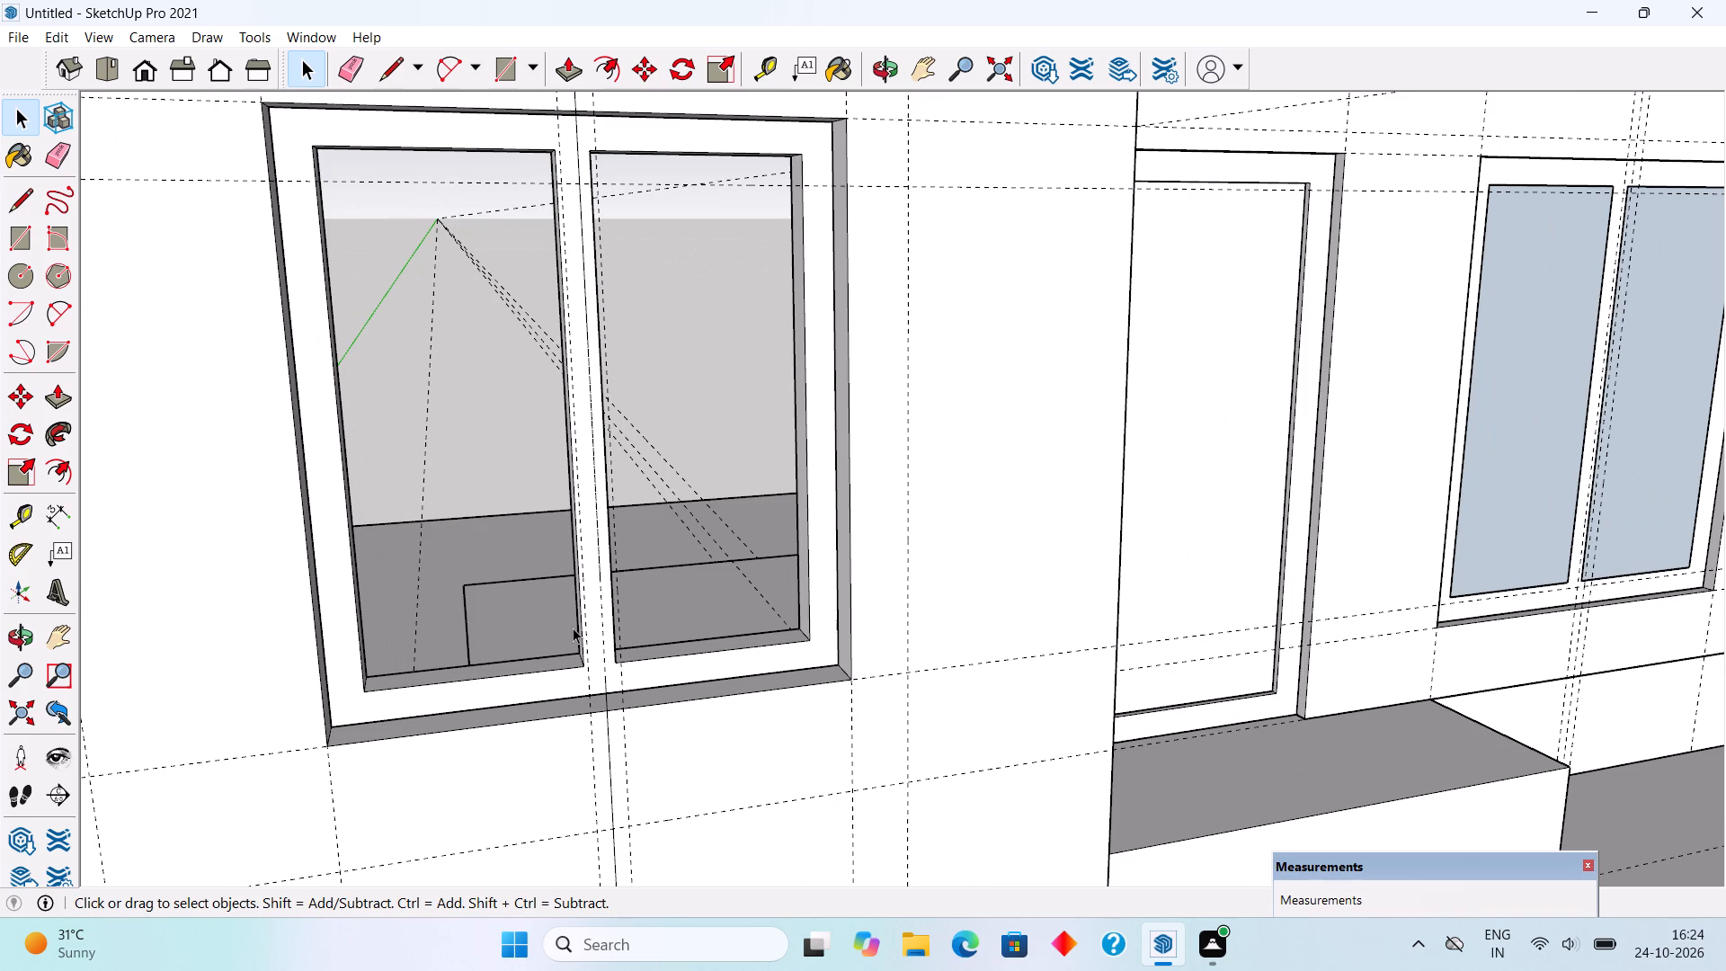
{"action": "key", "text": "r"}
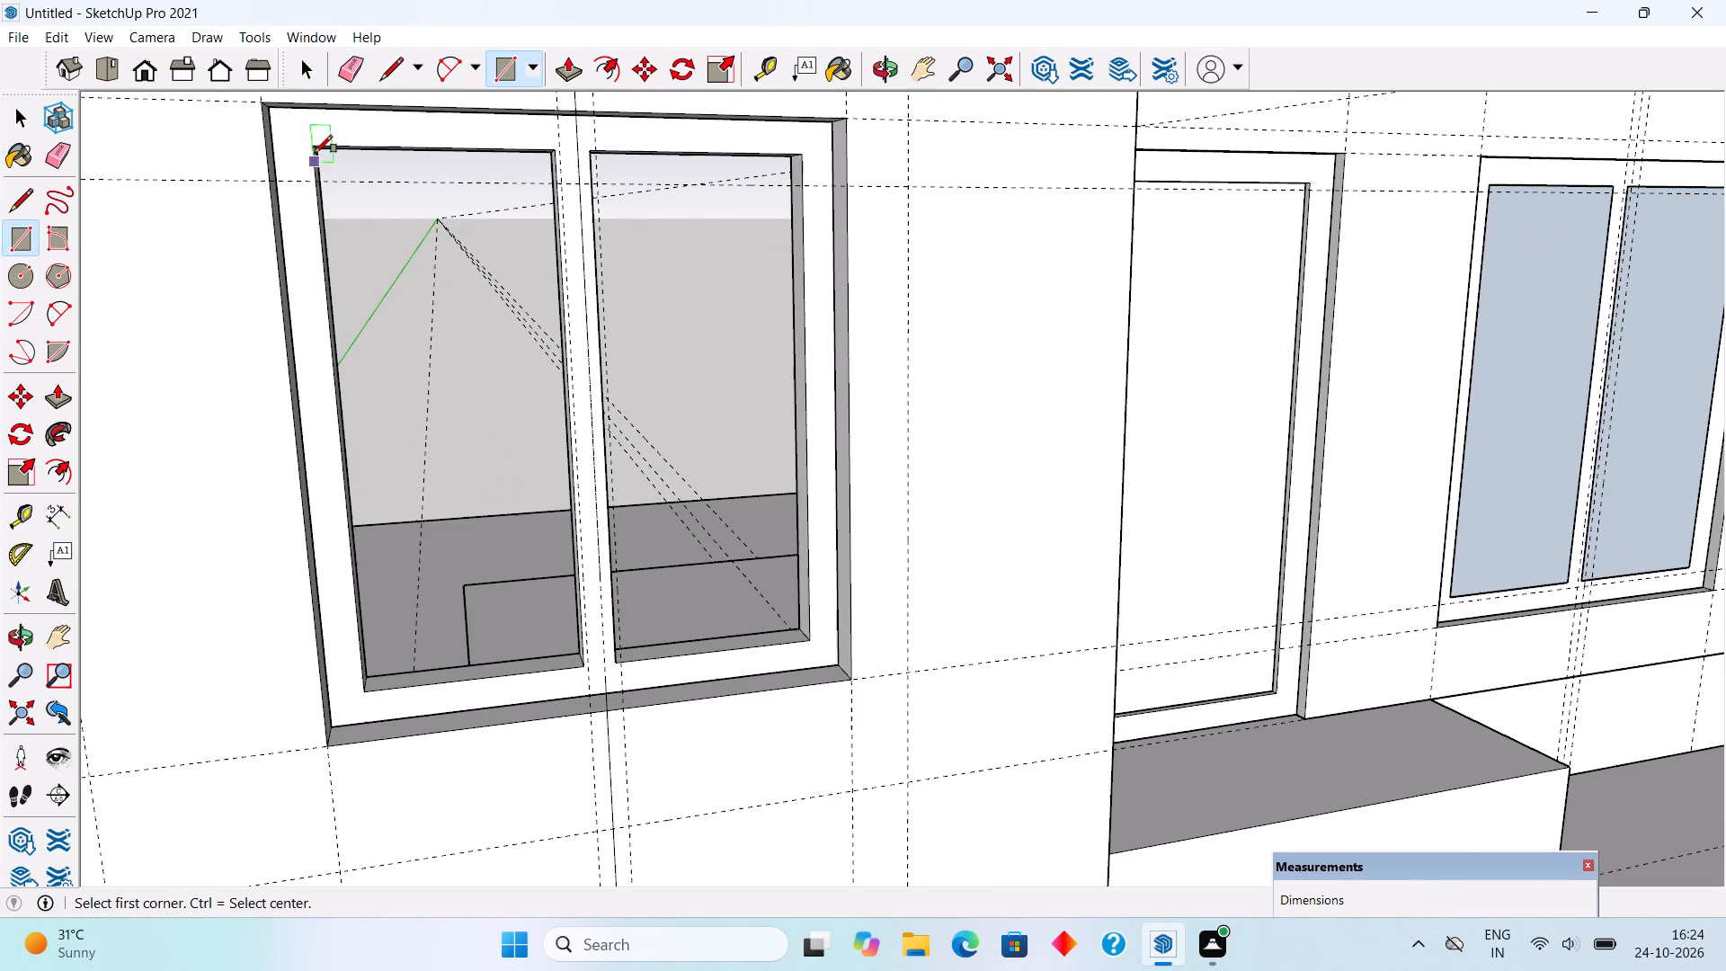
{"action": "left_click", "coordinate": [317, 147]}
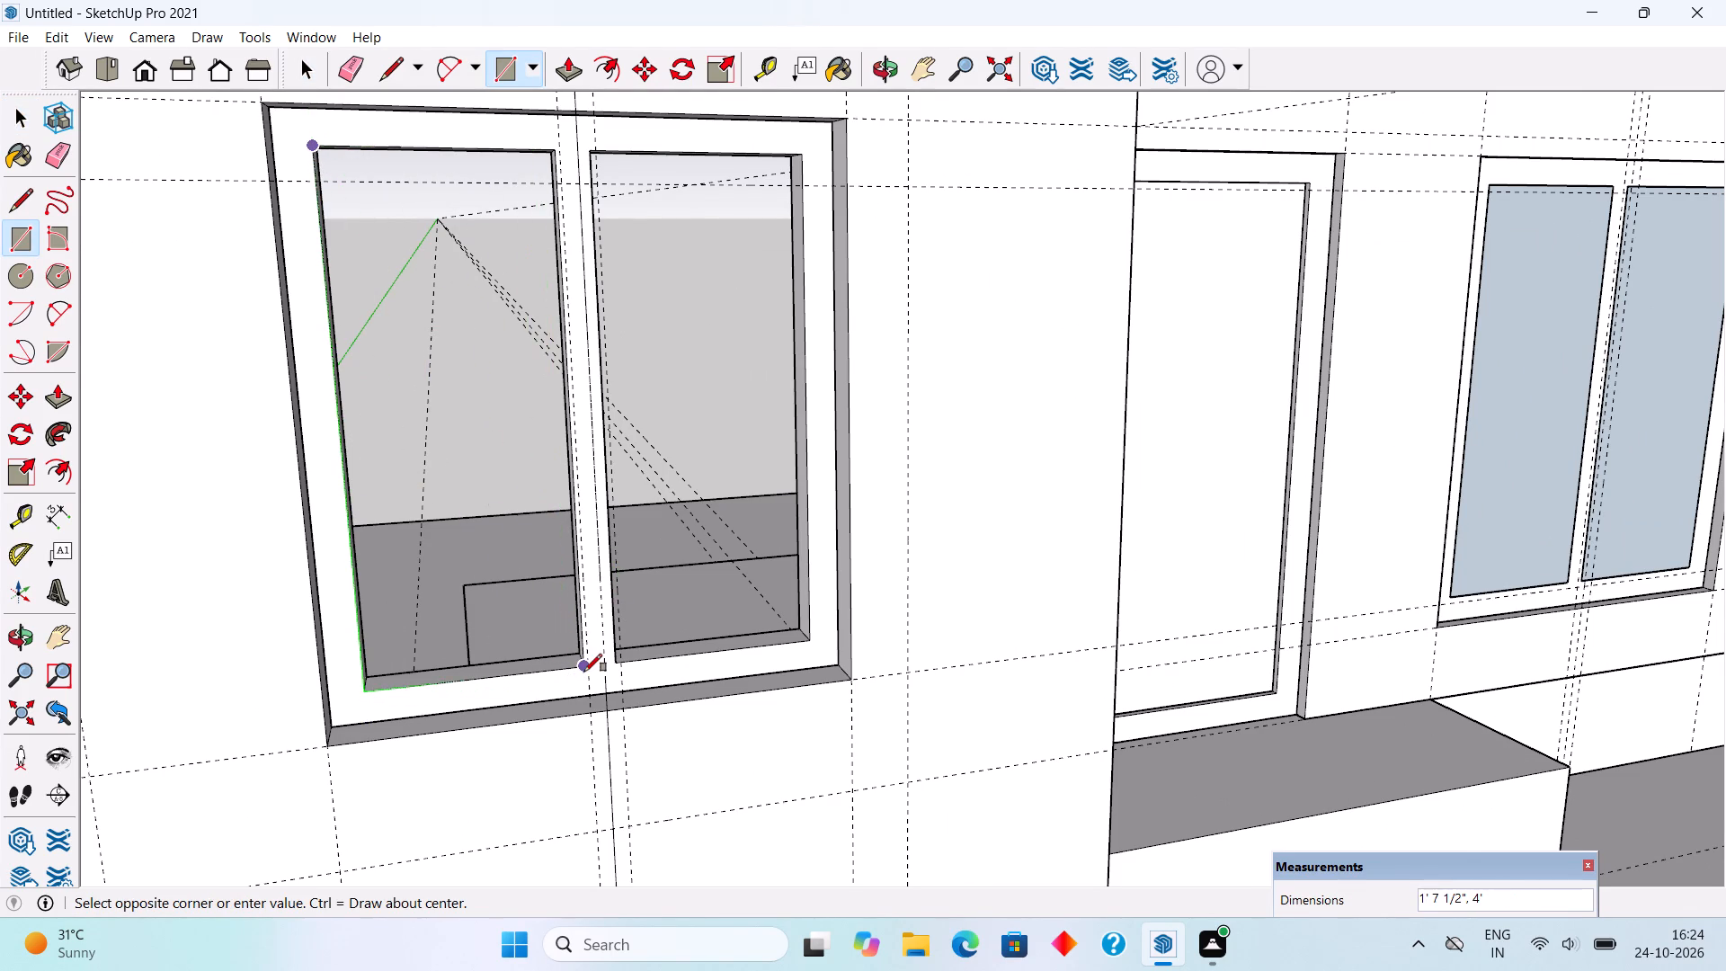
{"action": "left_click", "coordinate": [585, 672]}
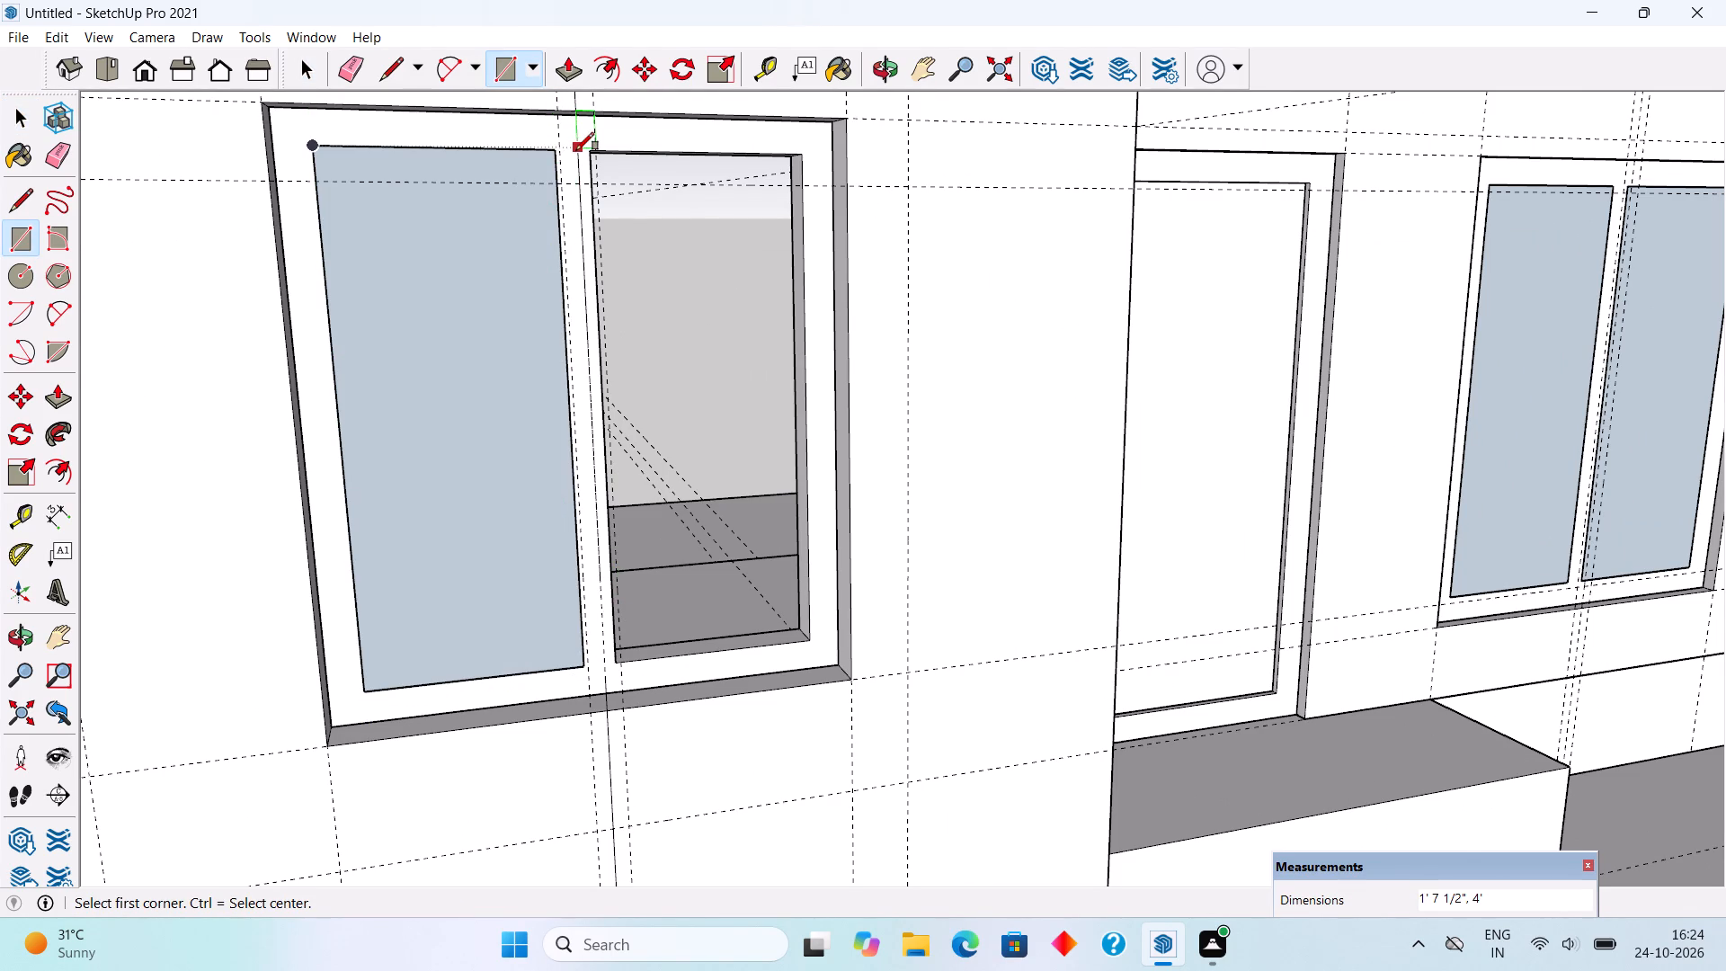
{"action": "left_click", "coordinate": [589, 157]}
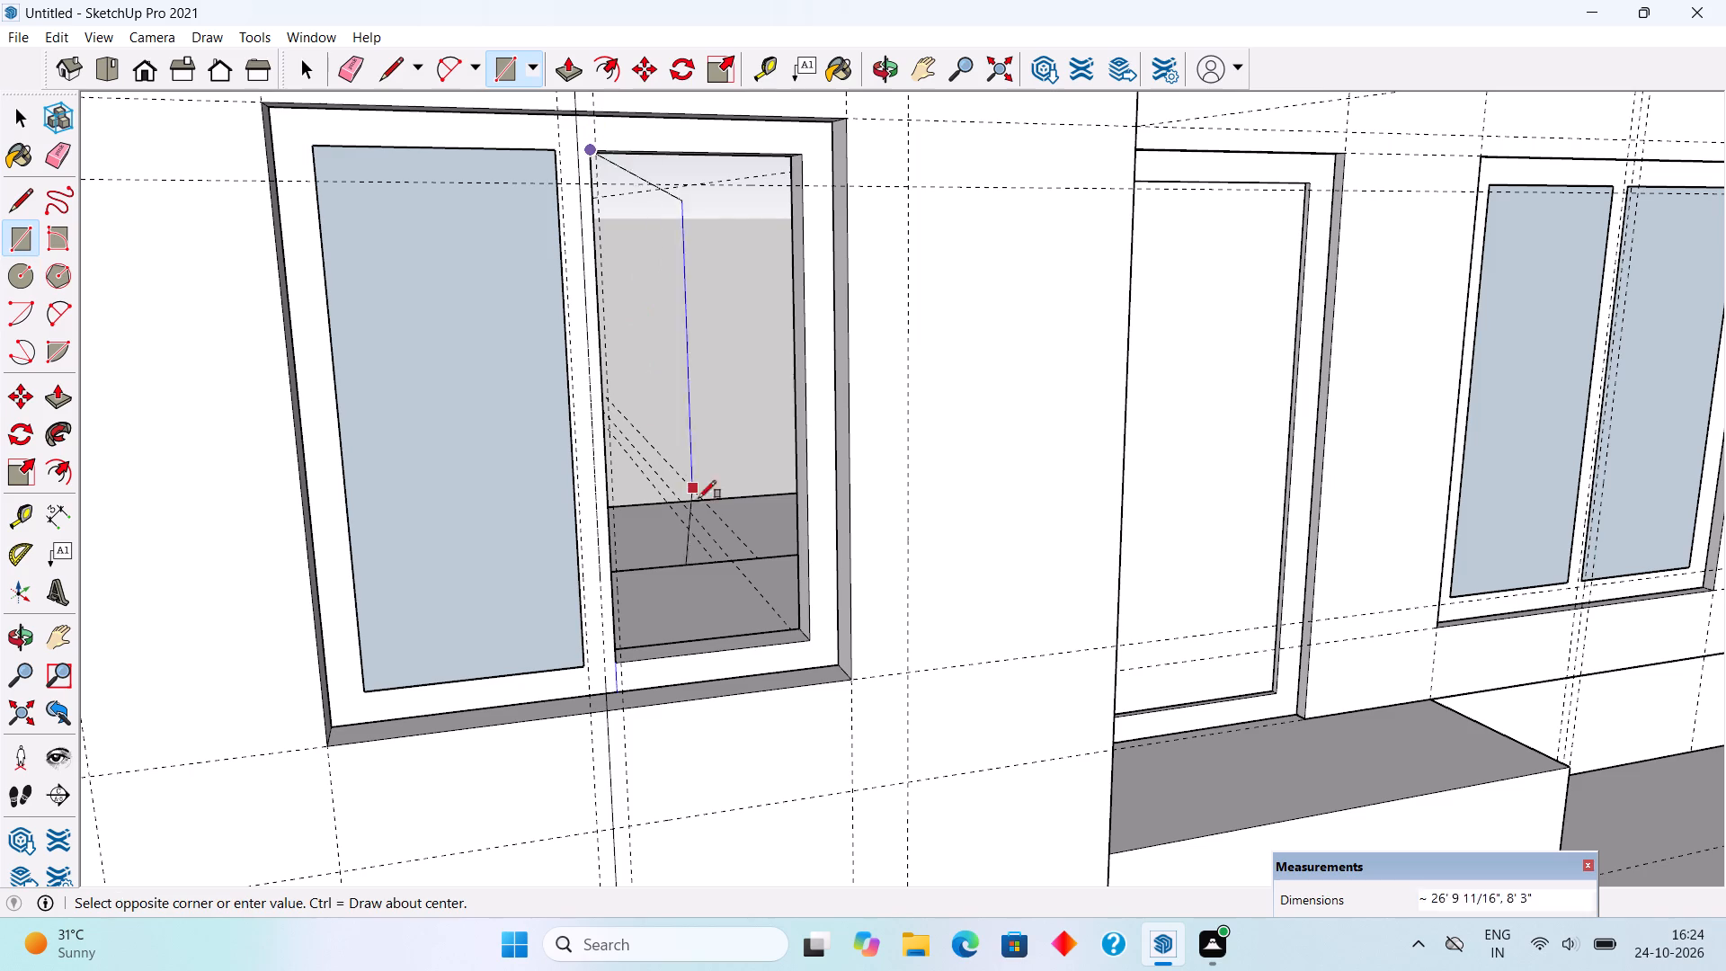
{"action": "left_click", "coordinate": [803, 643]}
{"action": "key", "text": "space"}
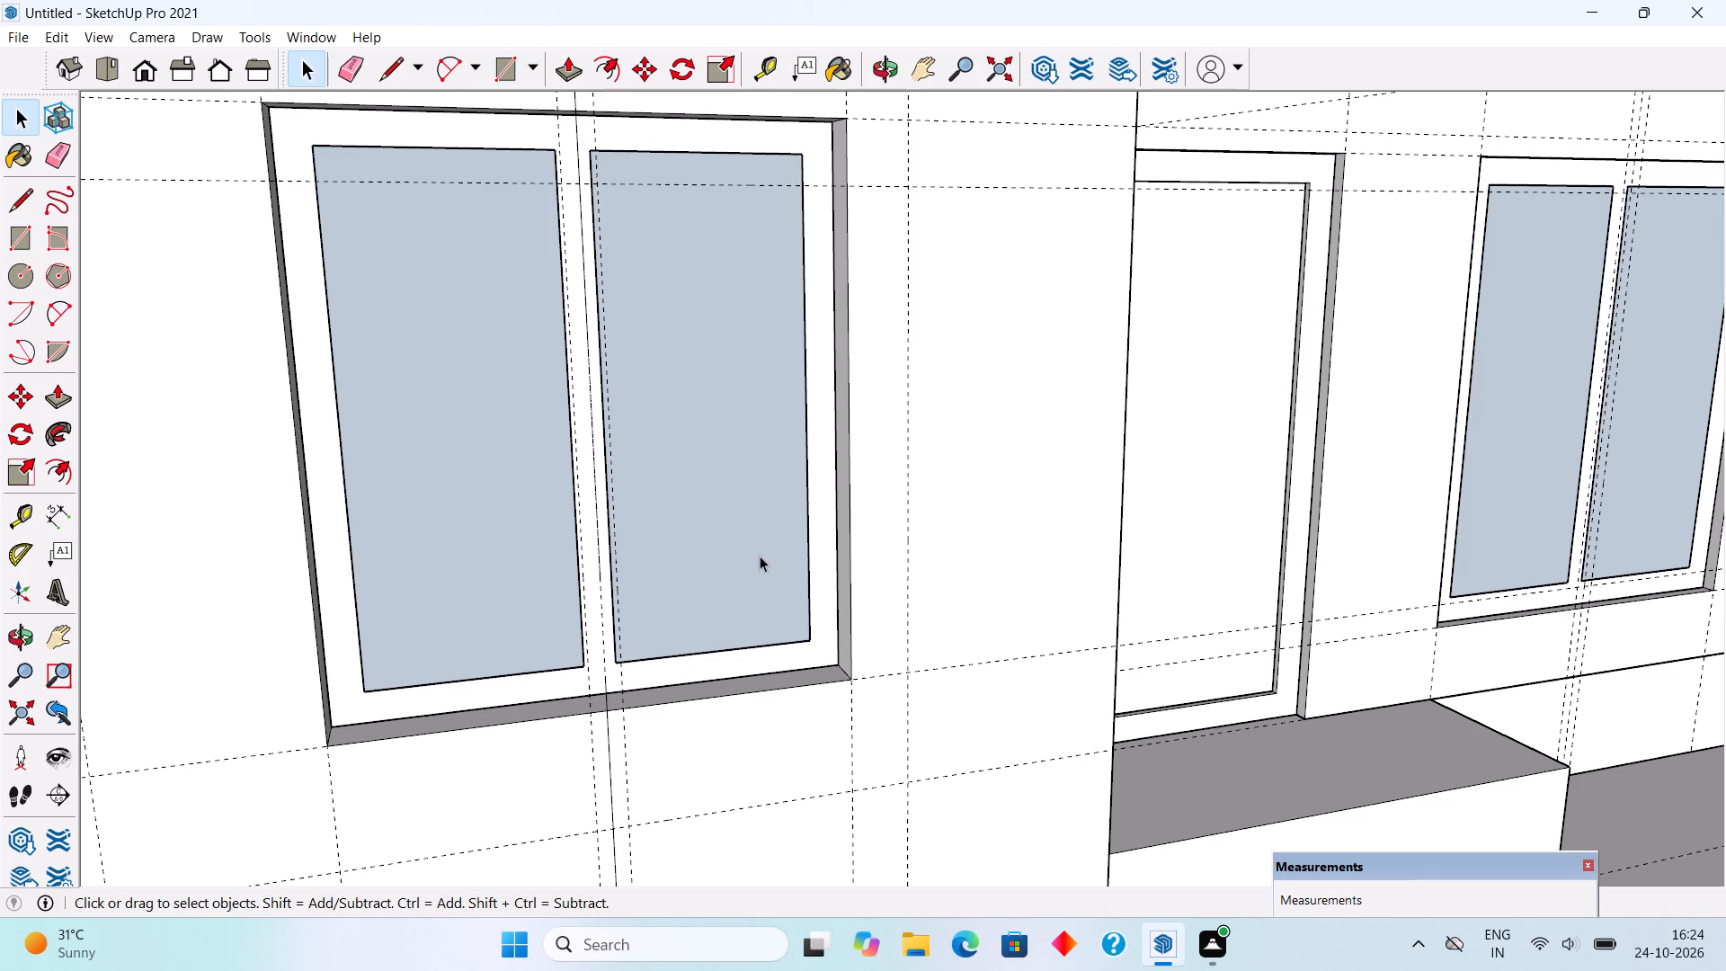
Make each of the front window's two glass panes into its own group.
{"action": "triple_click", "coordinate": [760, 556]}
{"action": "right_click", "coordinate": [760, 555]}
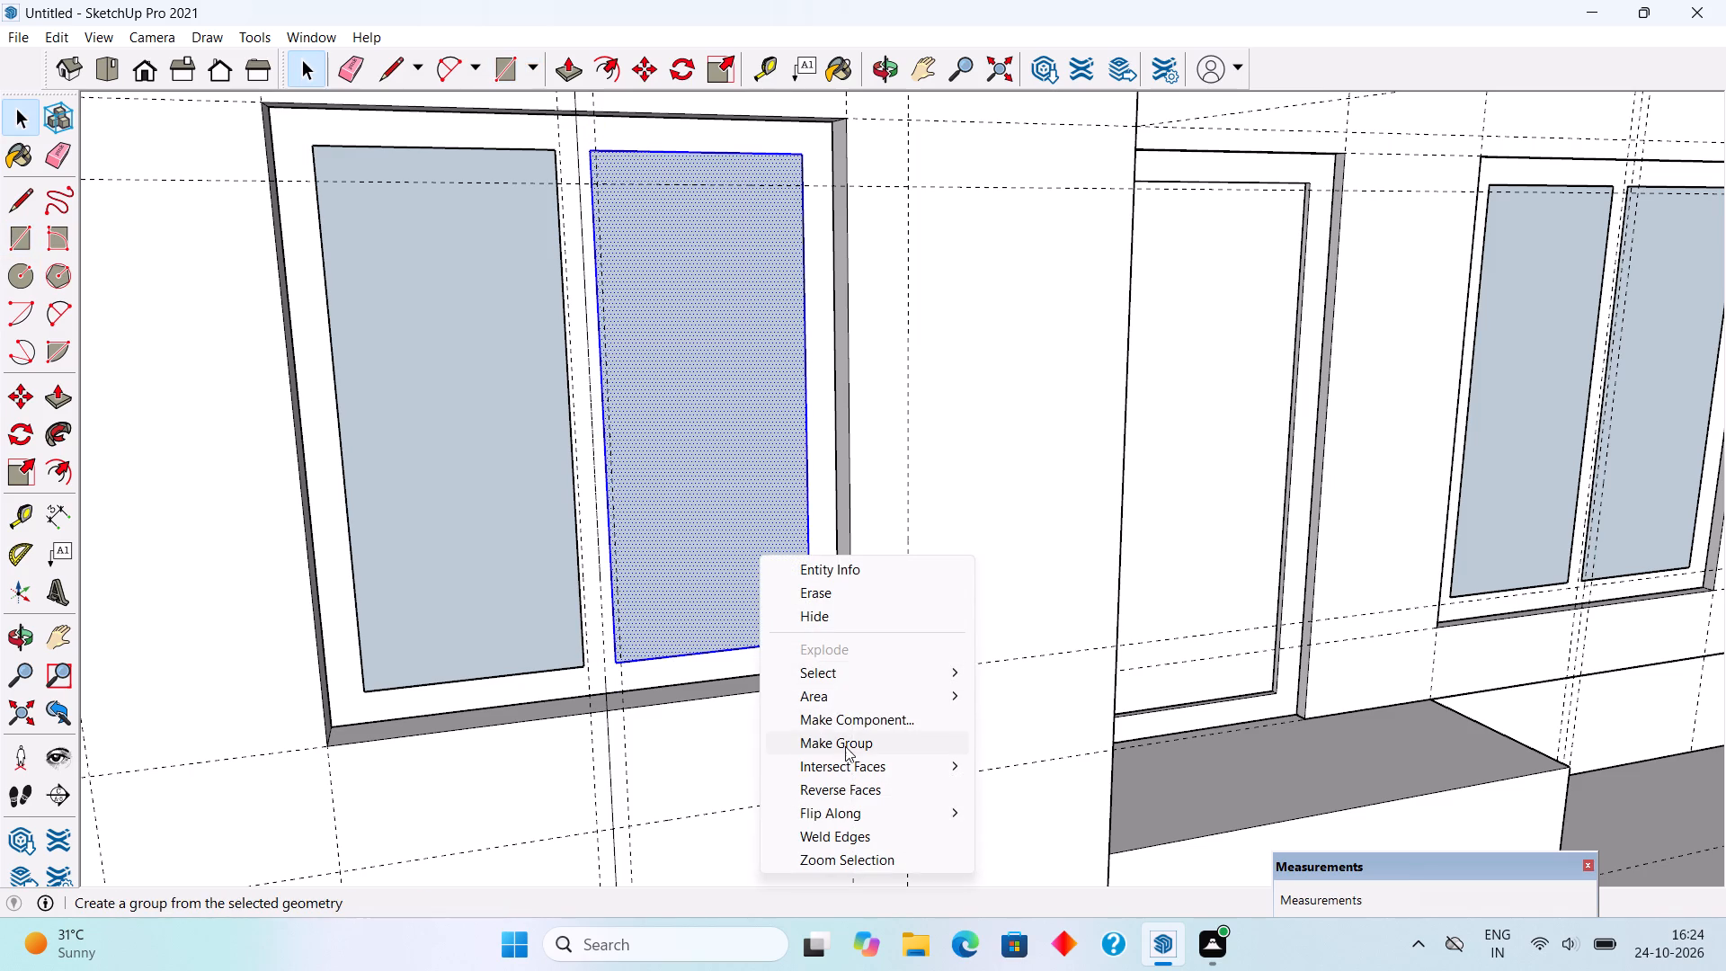
{"action": "left_click", "coordinate": [845, 746]}
{"action": "triple_click", "coordinate": [487, 429]}
{"action": "right_click", "coordinate": [487, 429]}
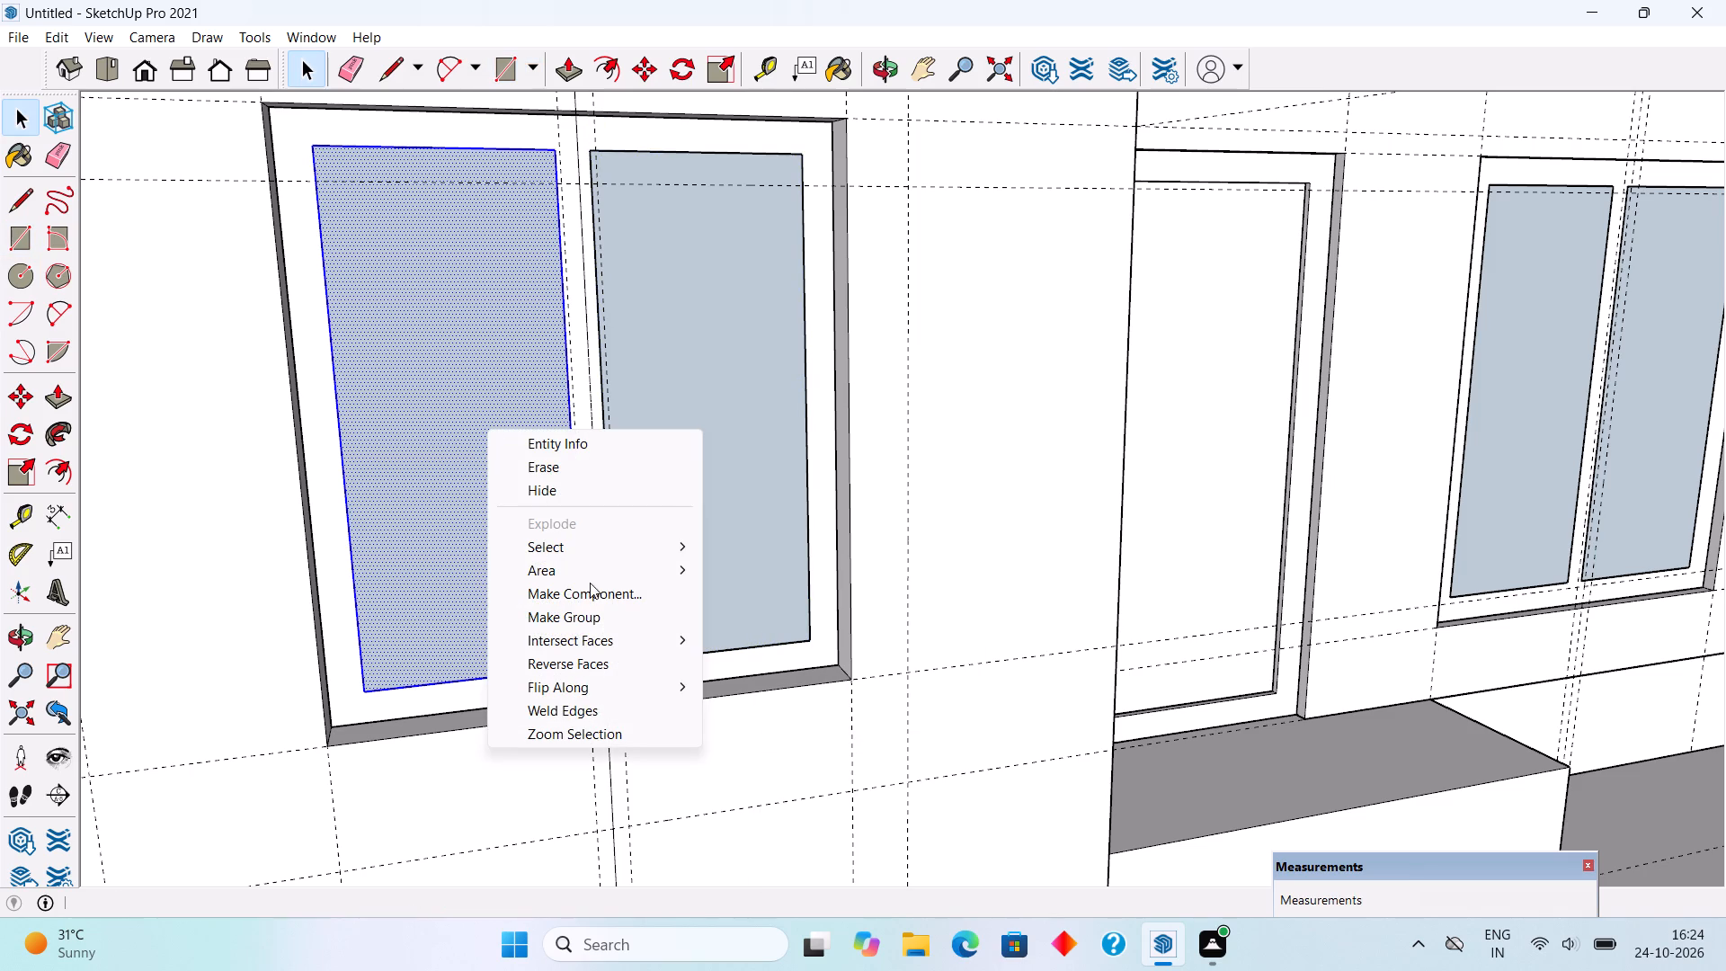
{"action": "left_click", "coordinate": [606, 620]}
Examine the front facade with its two windows, door and entrance platform.
{"action": "scroll", "coordinate": [608, 619], "scroll_direction": "down", "scroll_amount": 10}
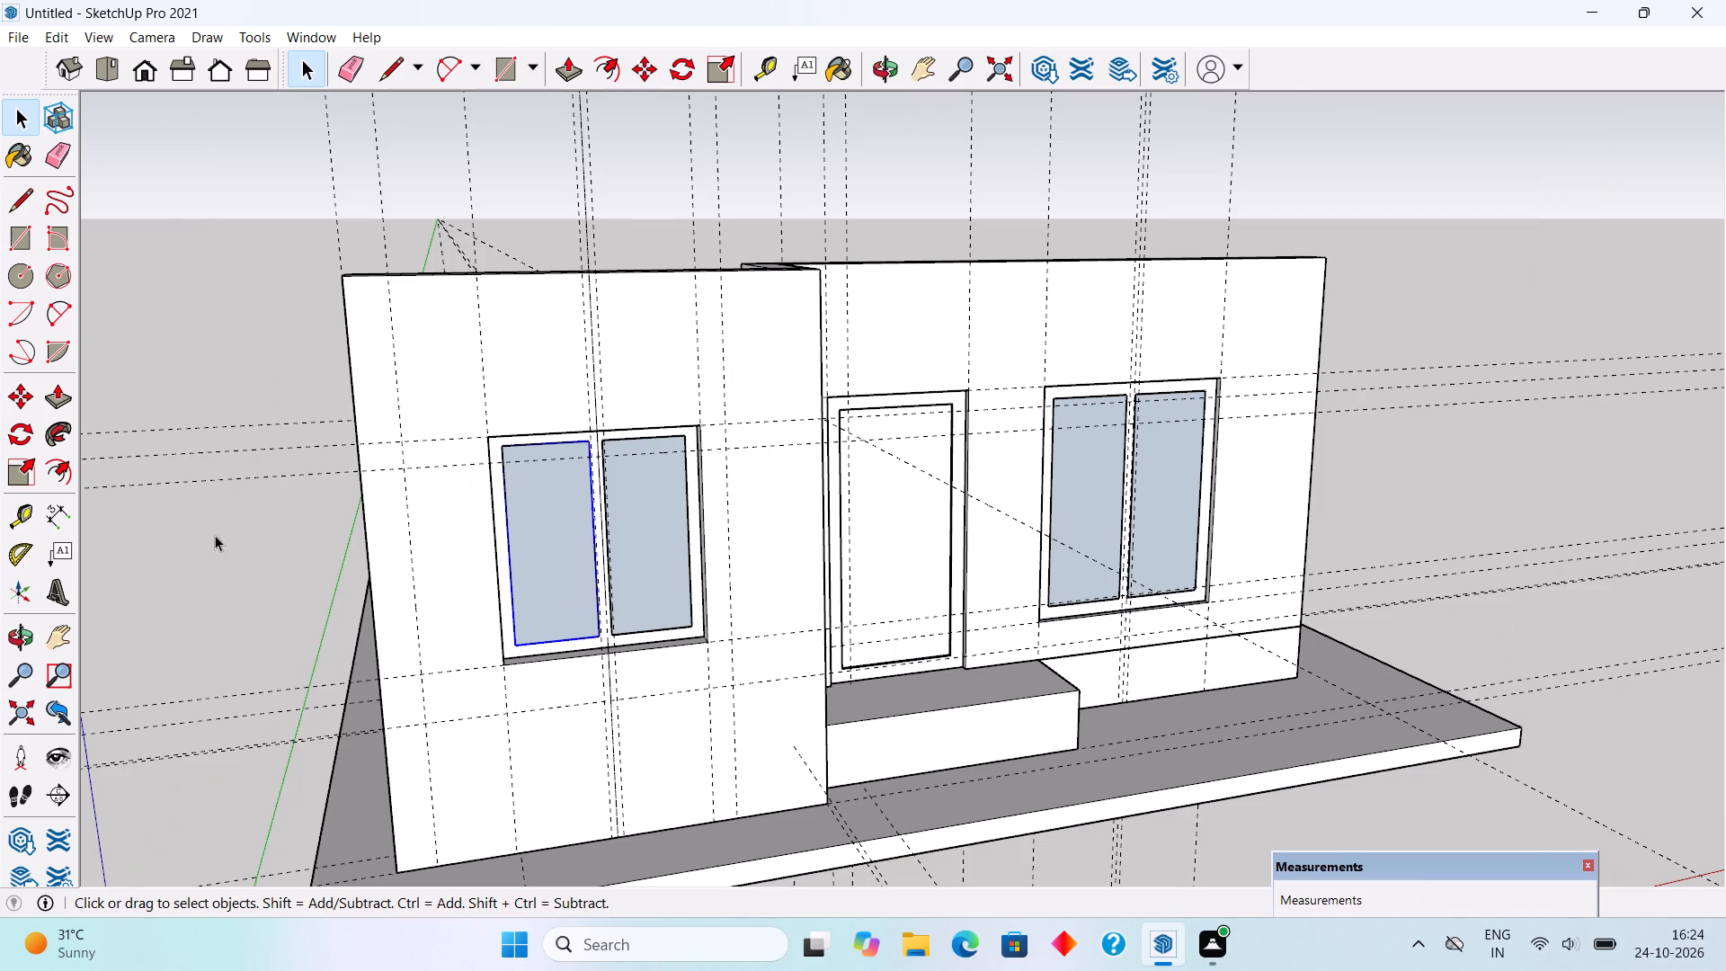
{"action": "left_click", "coordinate": [215, 535]}
{"action": "middle_click_drag", "start_coordinate": [583, 599], "coordinate": [496, 577]}
{"action": "scroll", "coordinate": [496, 577], "scroll_direction": "up", "scroll_amount": 2}
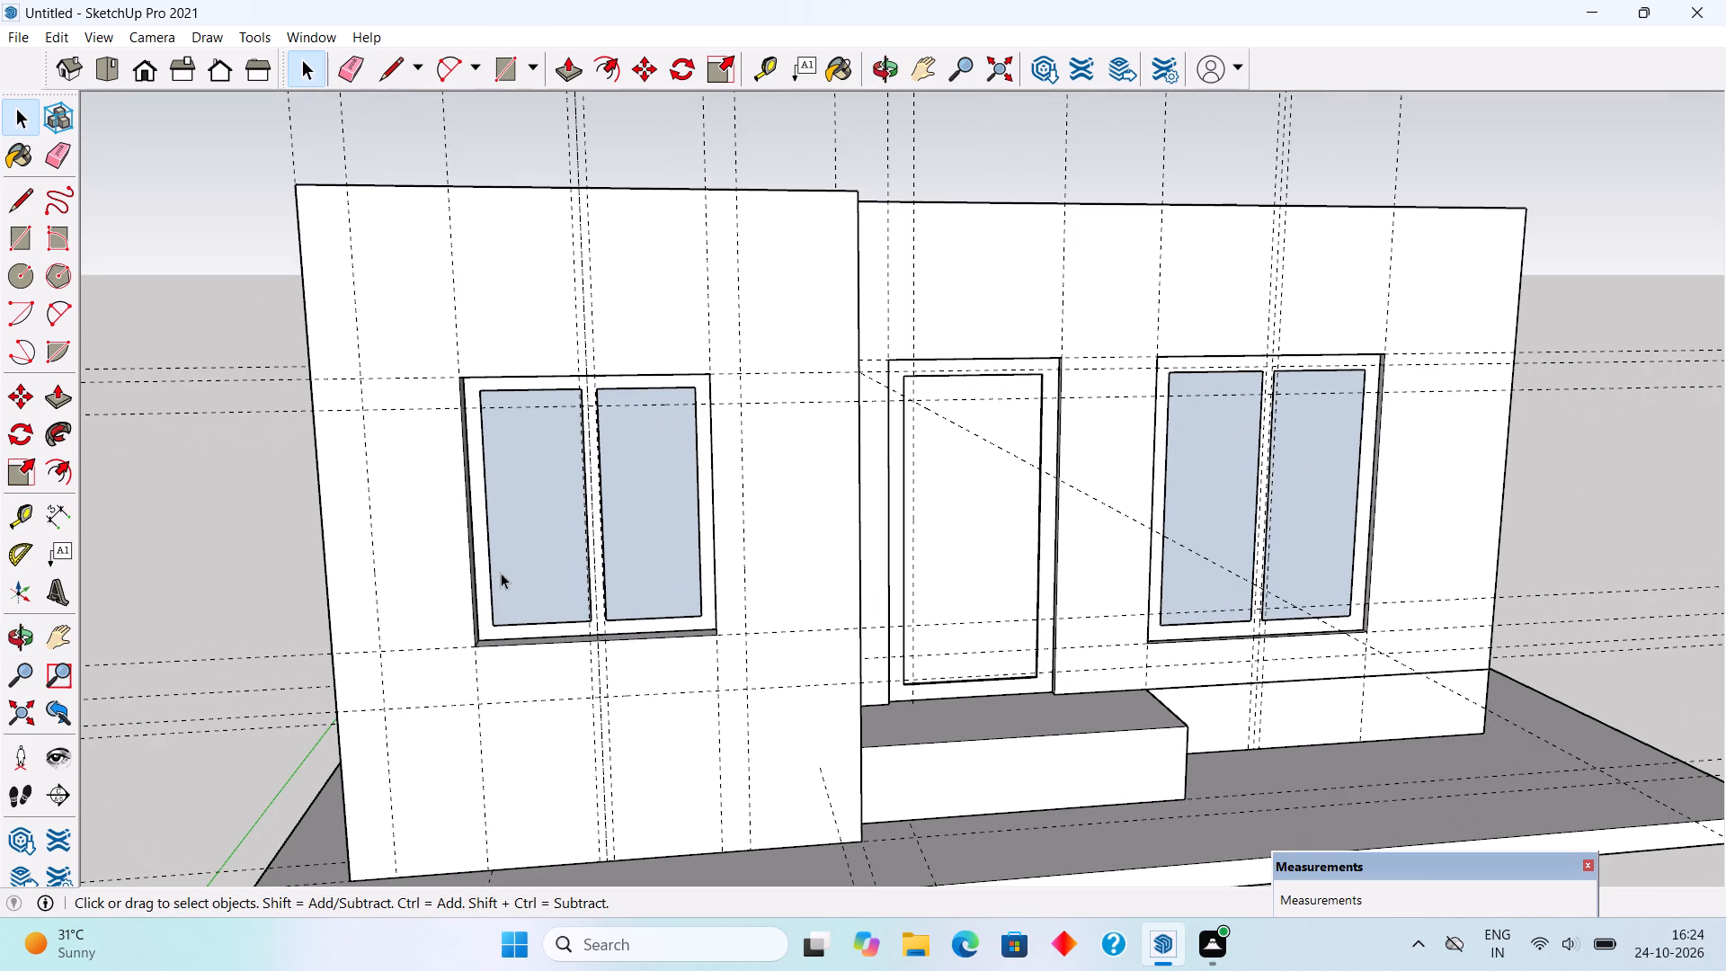
{"action": "key", "text": "space"}
{"action": "scroll", "coordinate": [501, 573], "scroll_direction": "down", "scroll_amount": 4}
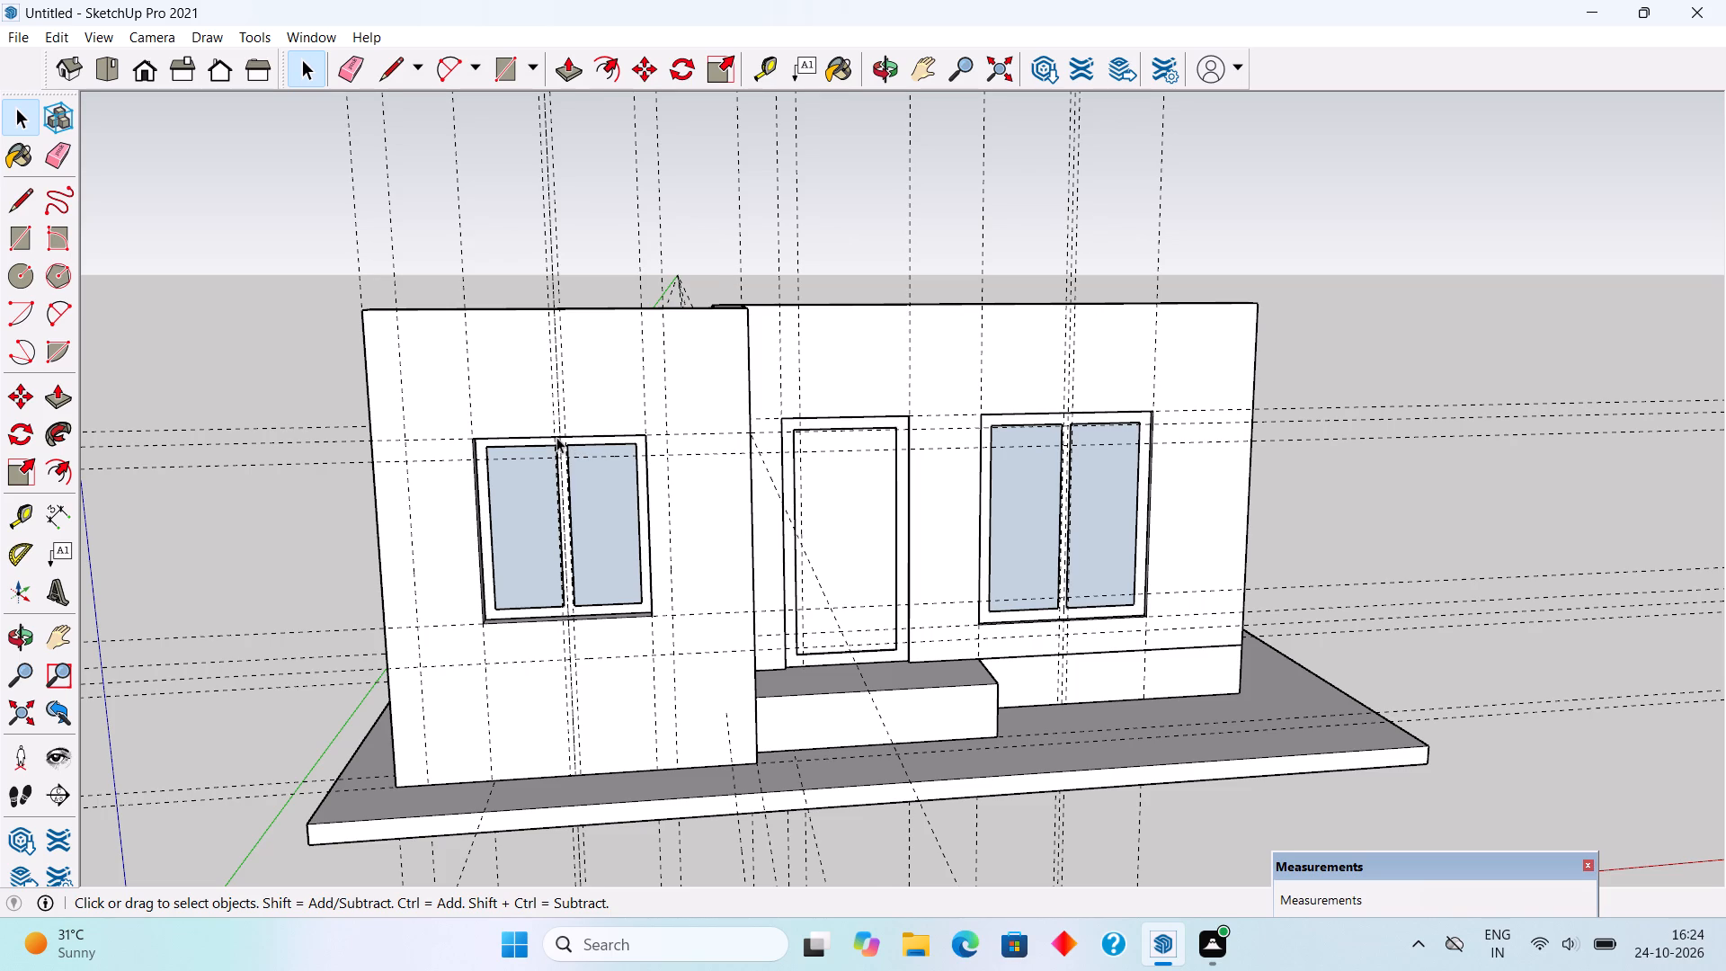
{"action": "scroll", "coordinate": [452, 437], "scroll_direction": "down", "scroll_amount": 1}
Push/Pull the raised base's end face outward 3' 3" to the outer end of the projecting front wall.
{"action": "middle_click_drag", "start_coordinate": [450, 454], "coordinate": [297, 466]}
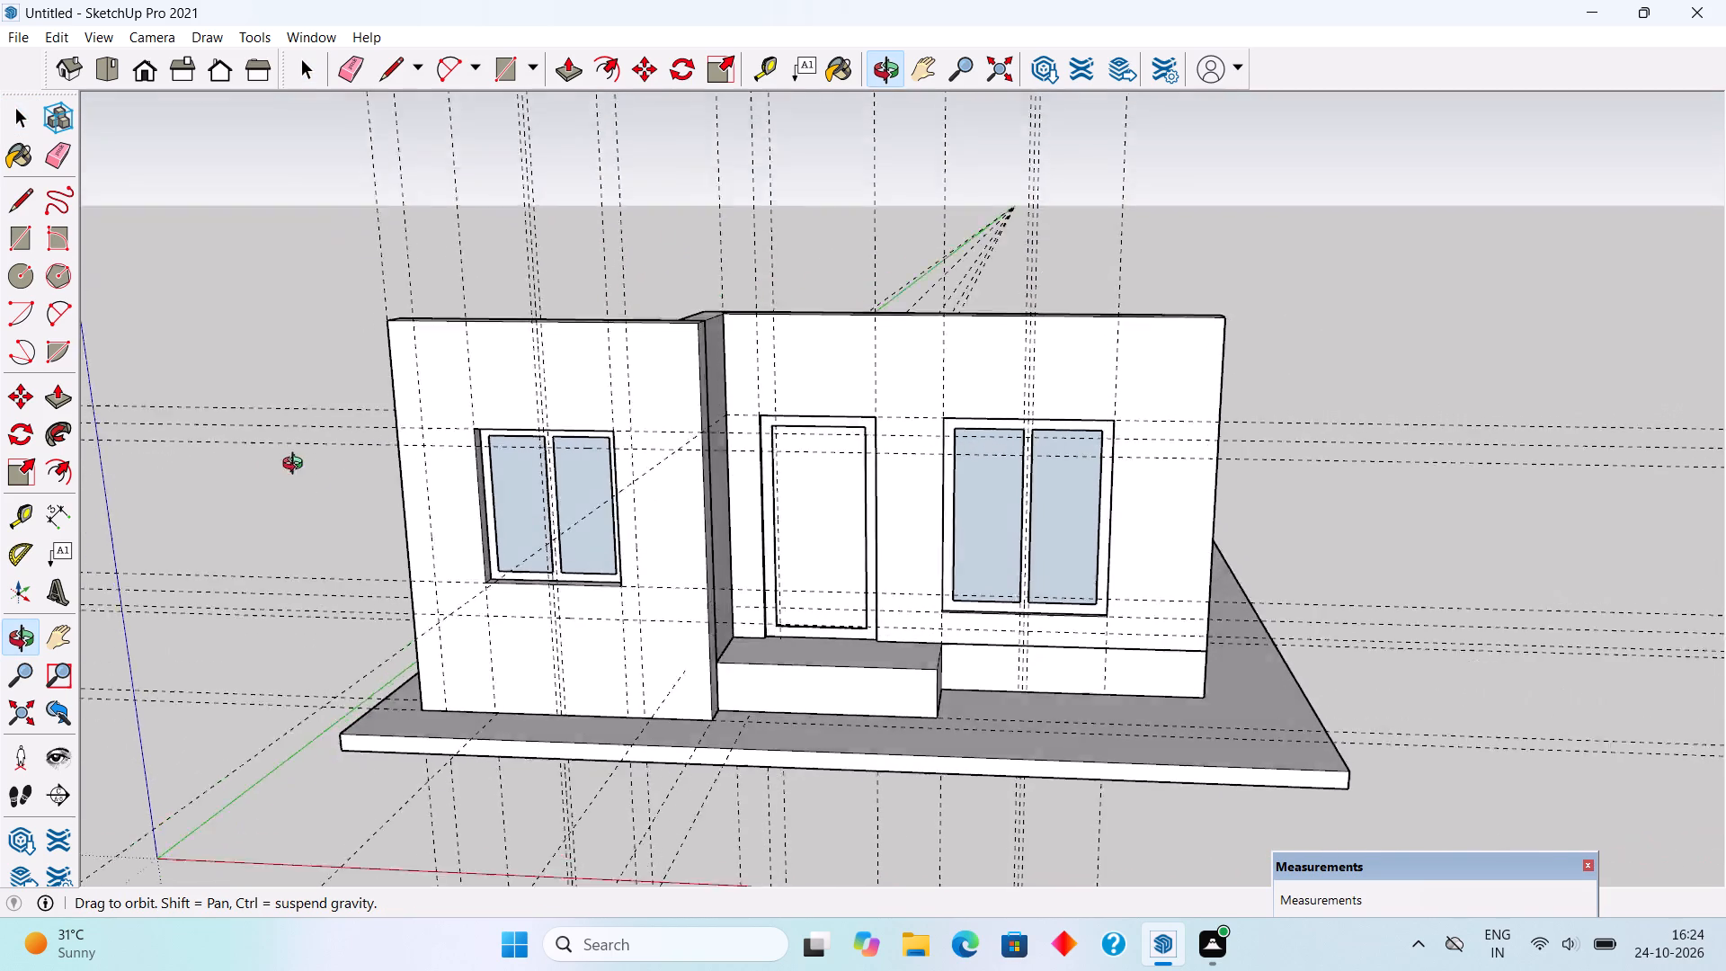
{"action": "middle_click_drag", "start_coordinate": [297, 466], "coordinate": [837, 720]}
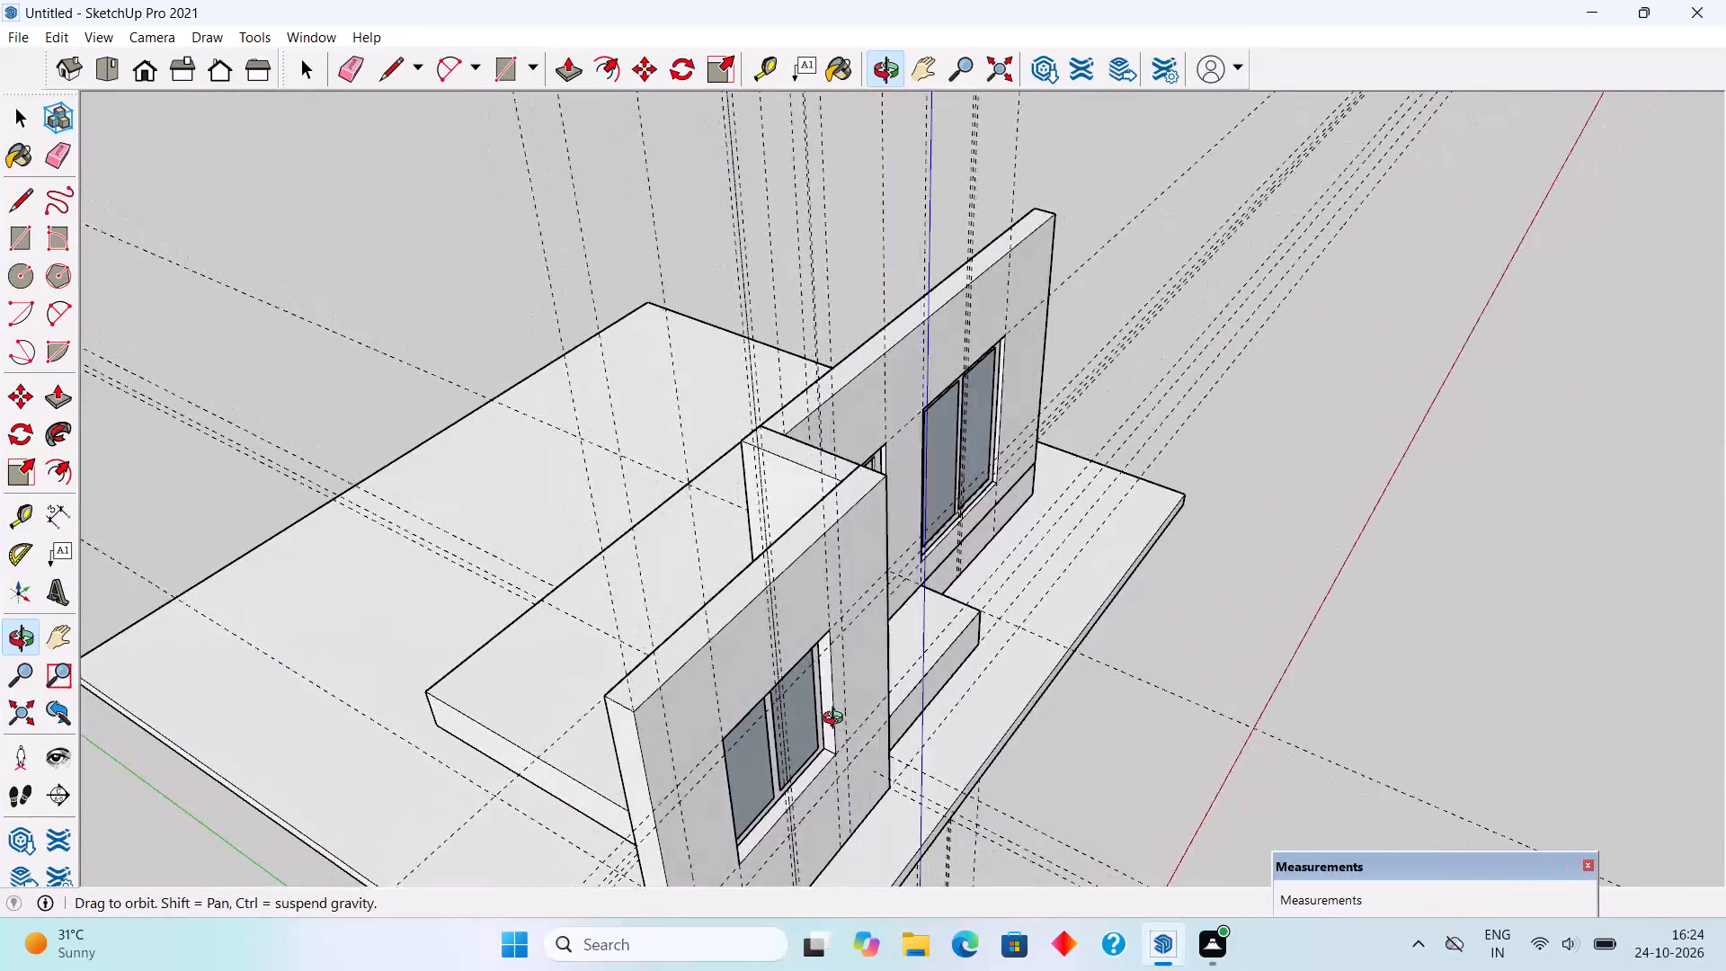
{"action": "middle_click_drag", "start_coordinate": [837, 720], "coordinate": [1235, 842]}
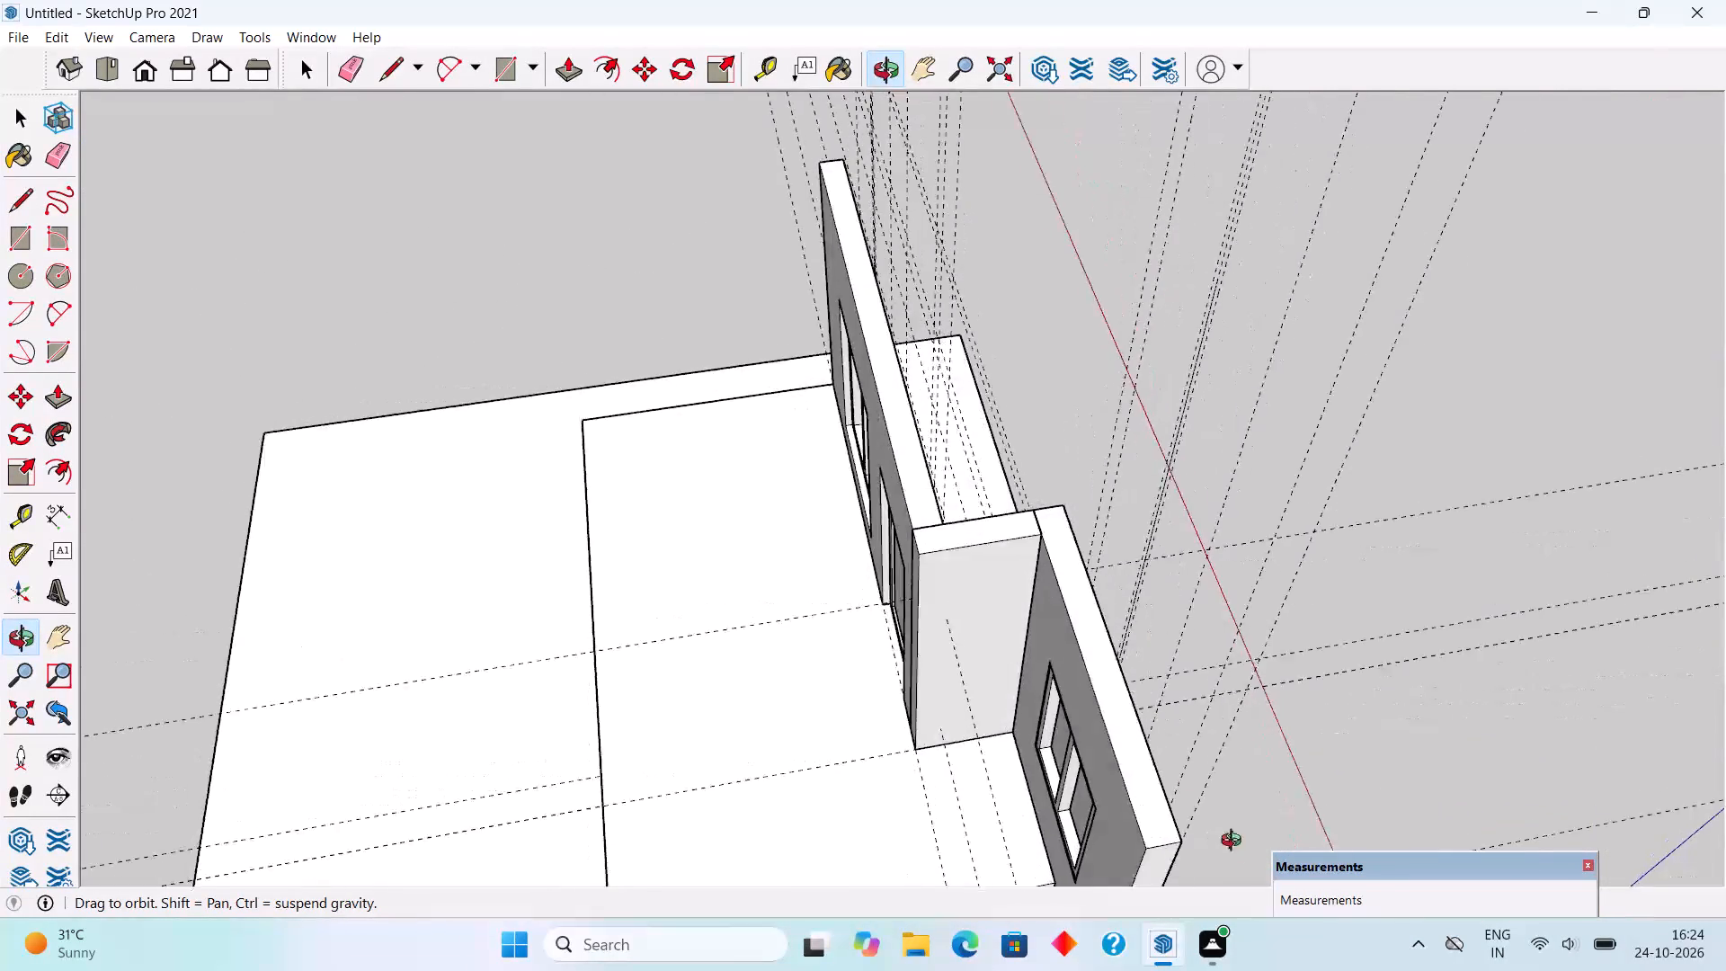
{"action": "middle_click_drag", "start_coordinate": [1235, 842], "coordinate": [1171, 809]}
{"action": "scroll", "coordinate": [655, 567], "scroll_direction": "down", "scroll_amount": 2}
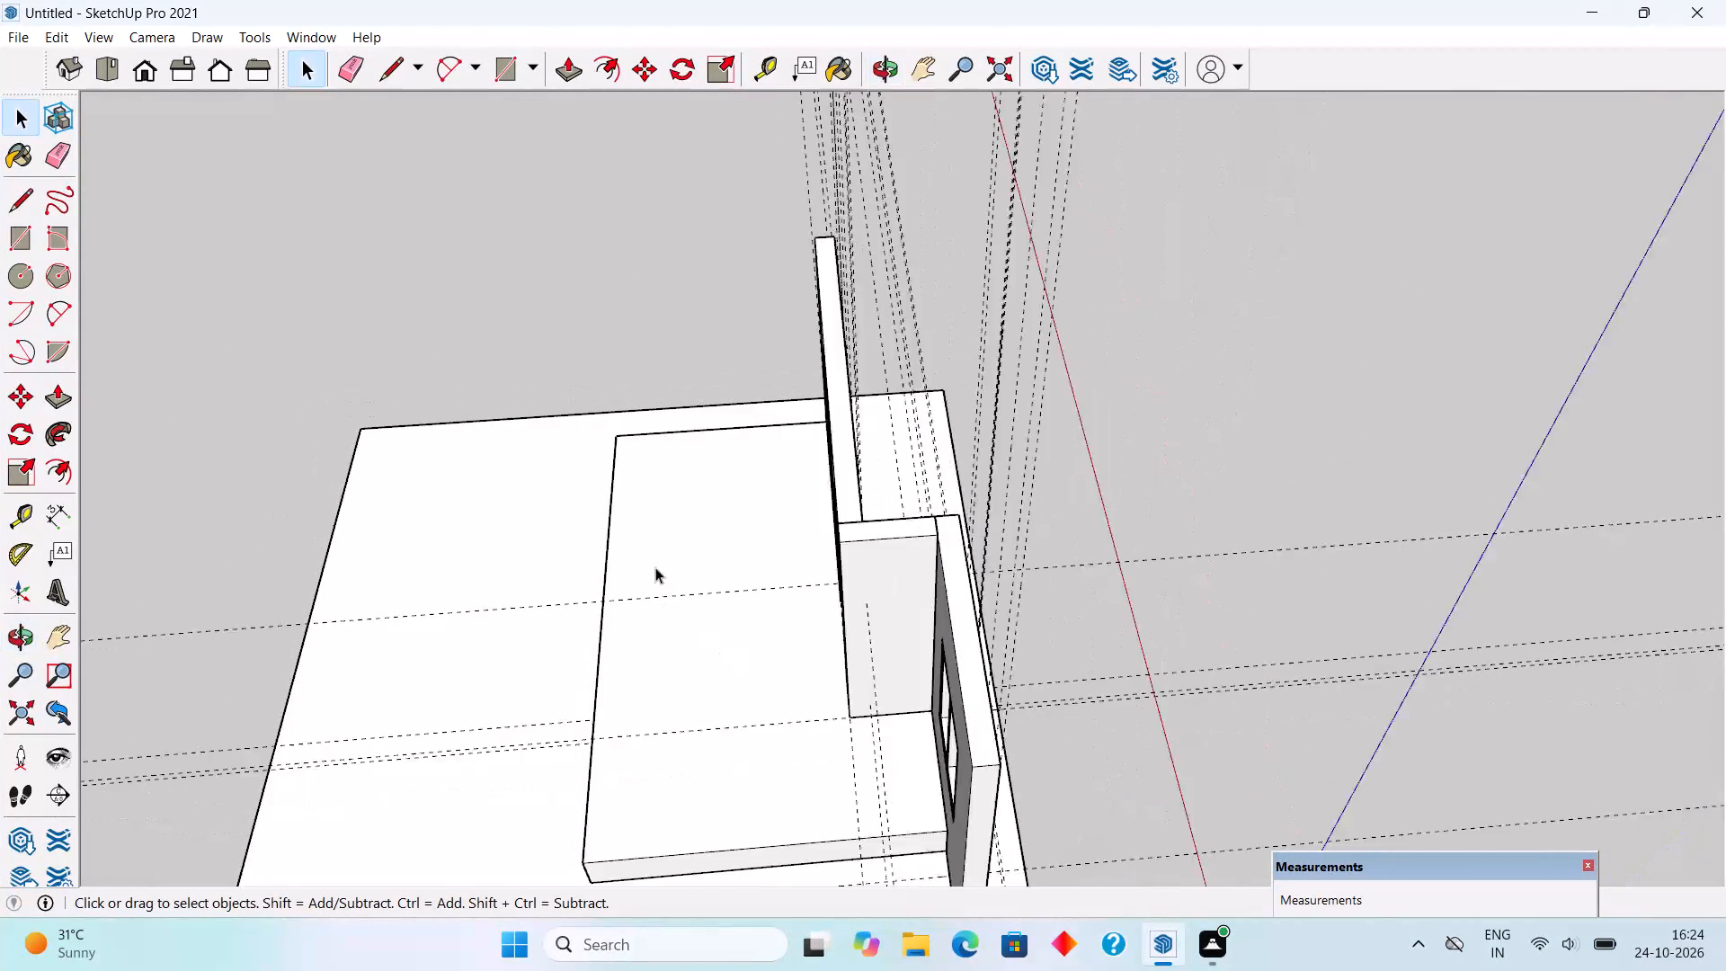
{"action": "scroll", "coordinate": [655, 567], "scroll_direction": "down", "scroll_amount": 2}
{"action": "middle_click_drag", "start_coordinate": [671, 599], "coordinate": [698, 439]}
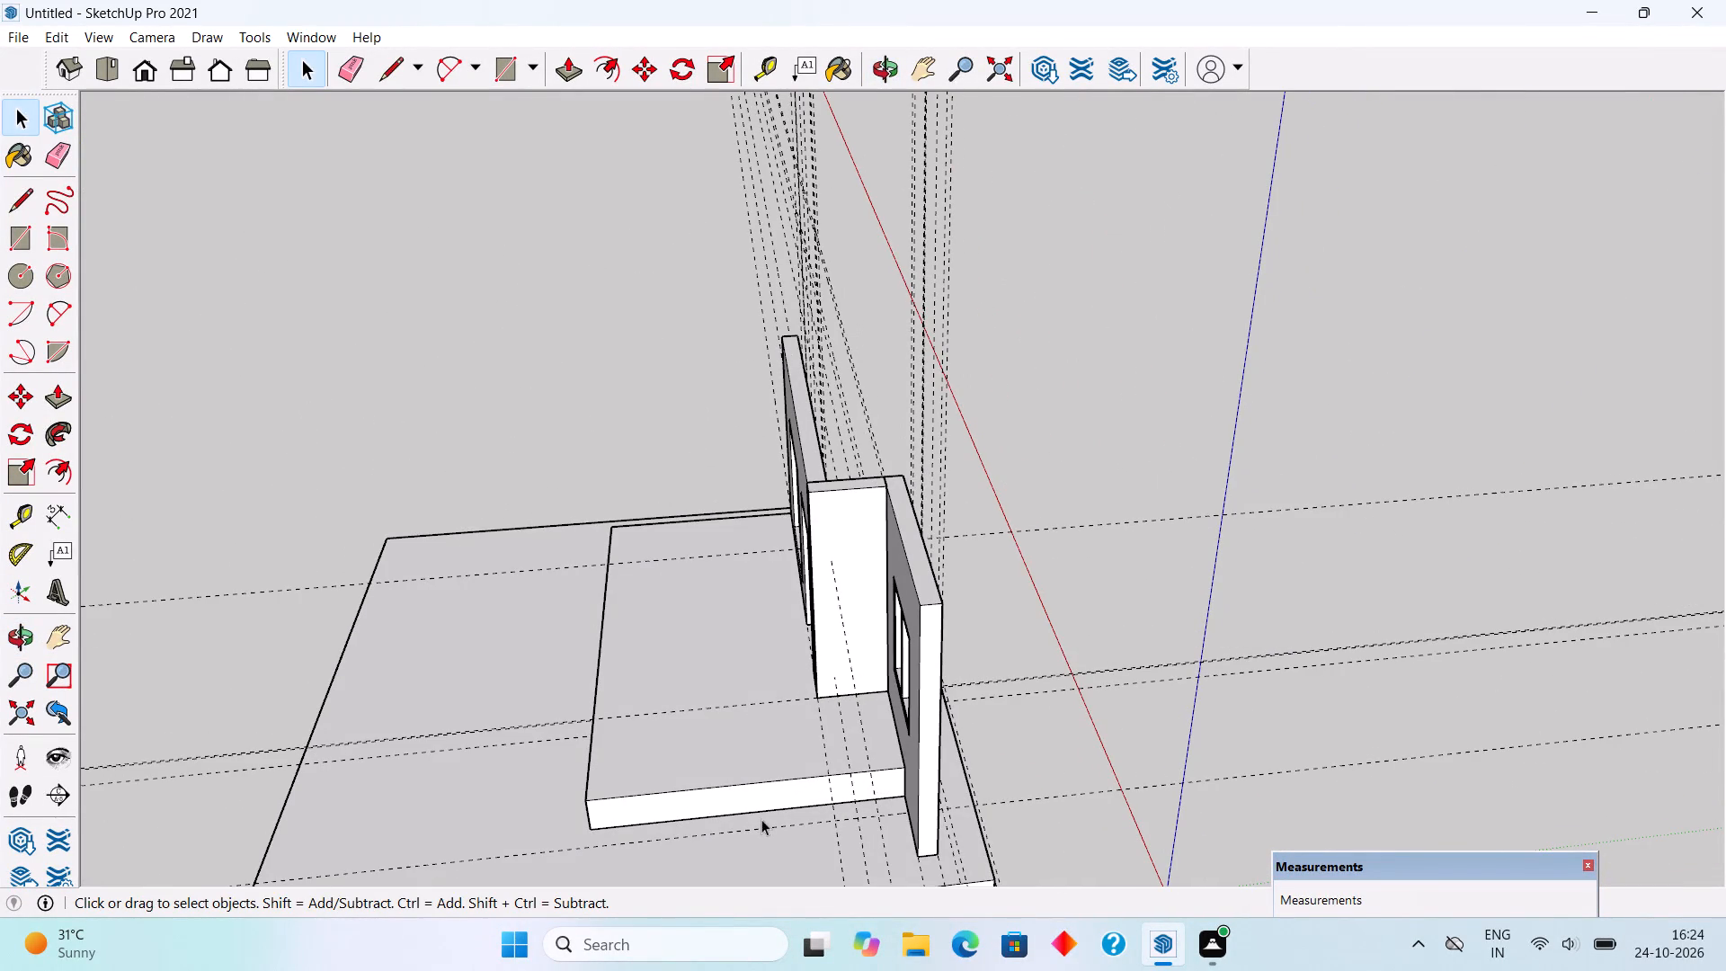
{"action": "triple_click", "coordinate": [734, 800]}
{"action": "key", "text": "p"}
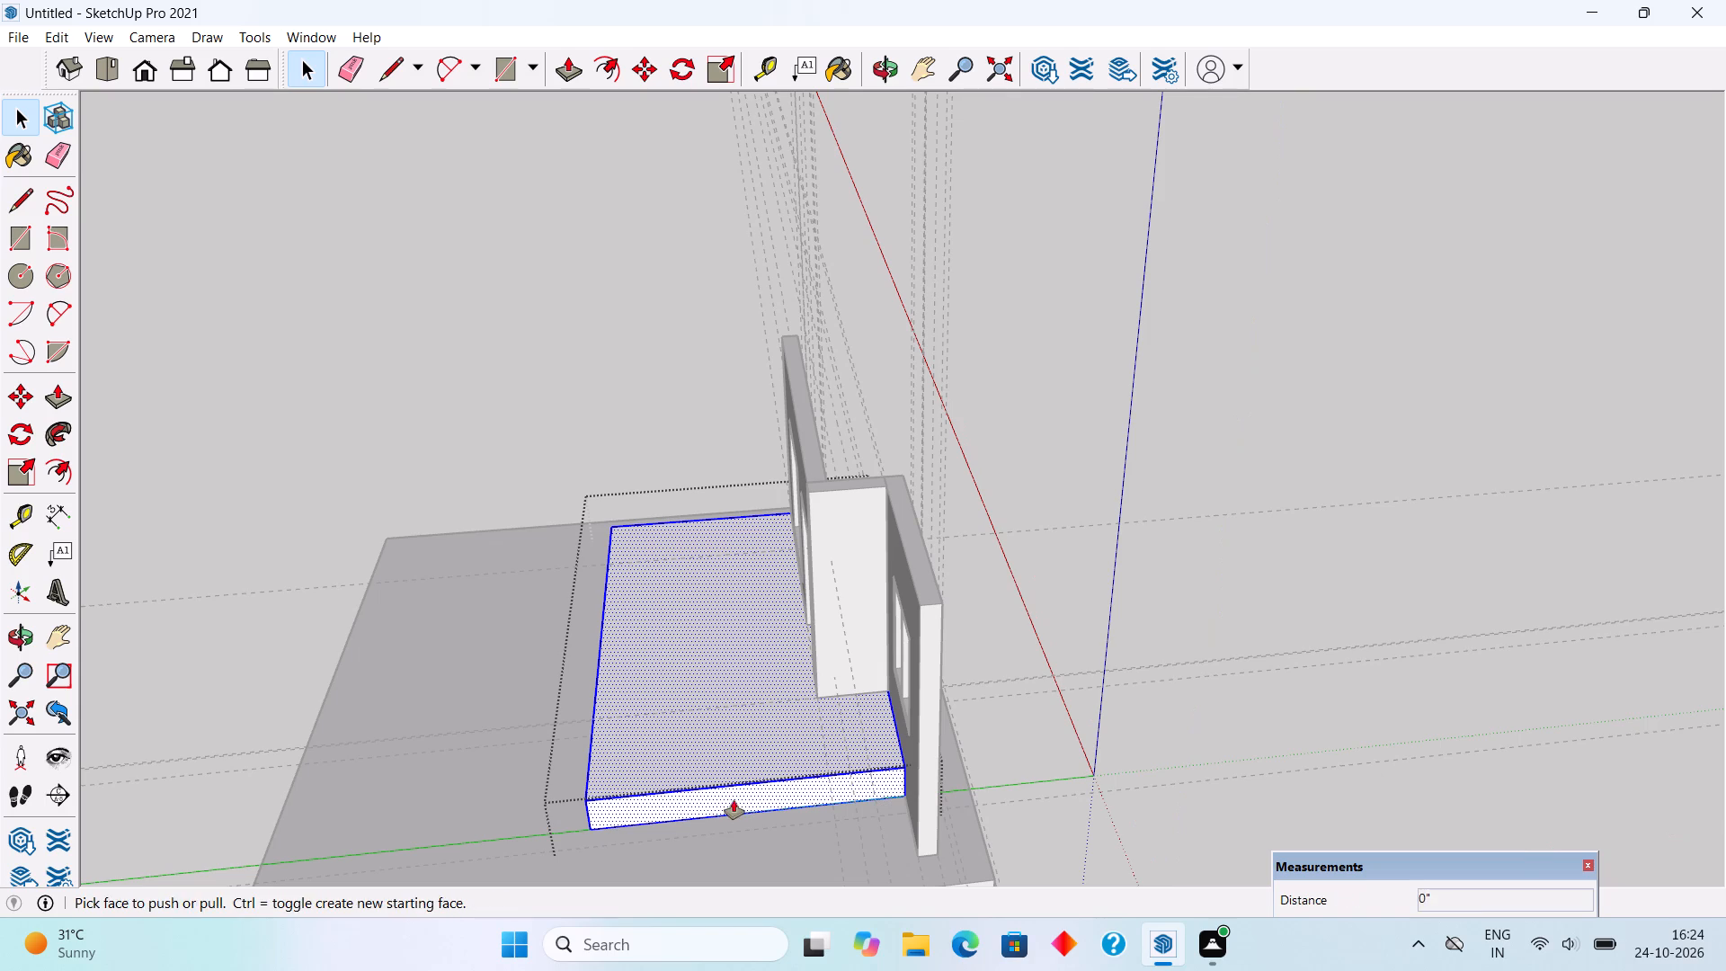
{"action": "left_click", "coordinate": [734, 800]}
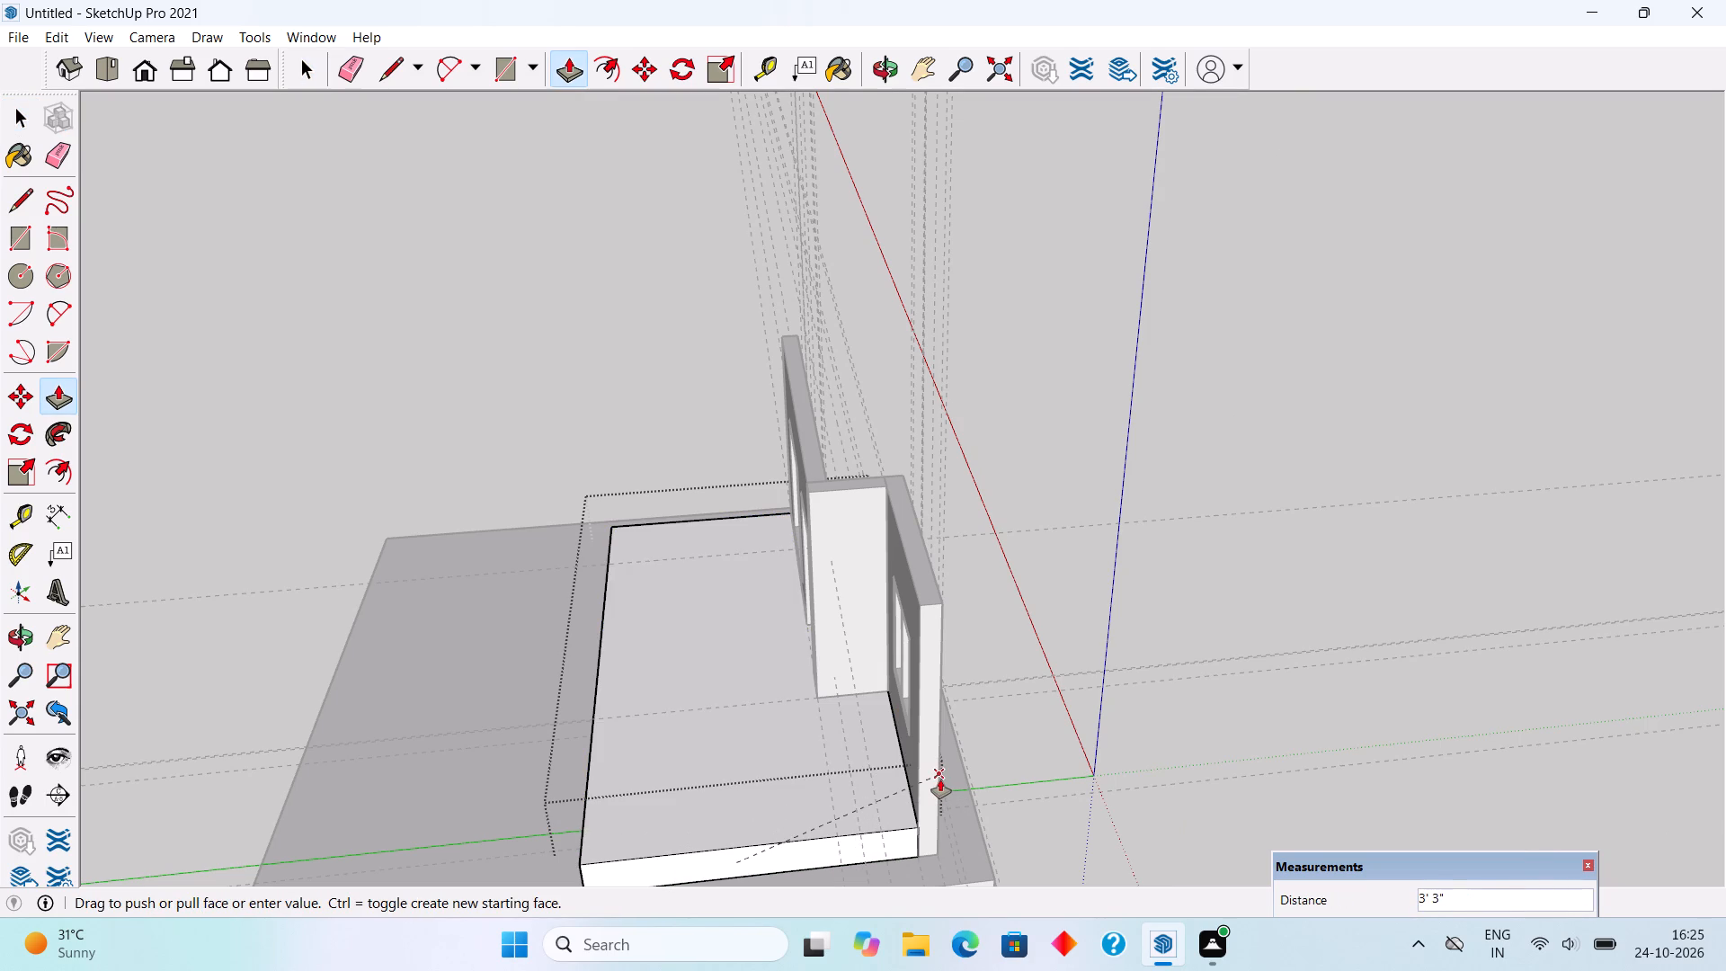
{"action": "left_click", "coordinate": [944, 805]}
{"action": "key", "text": "space"}
{"action": "middle_click_drag", "start_coordinate": [725, 722], "coordinate": [1277, 690]}
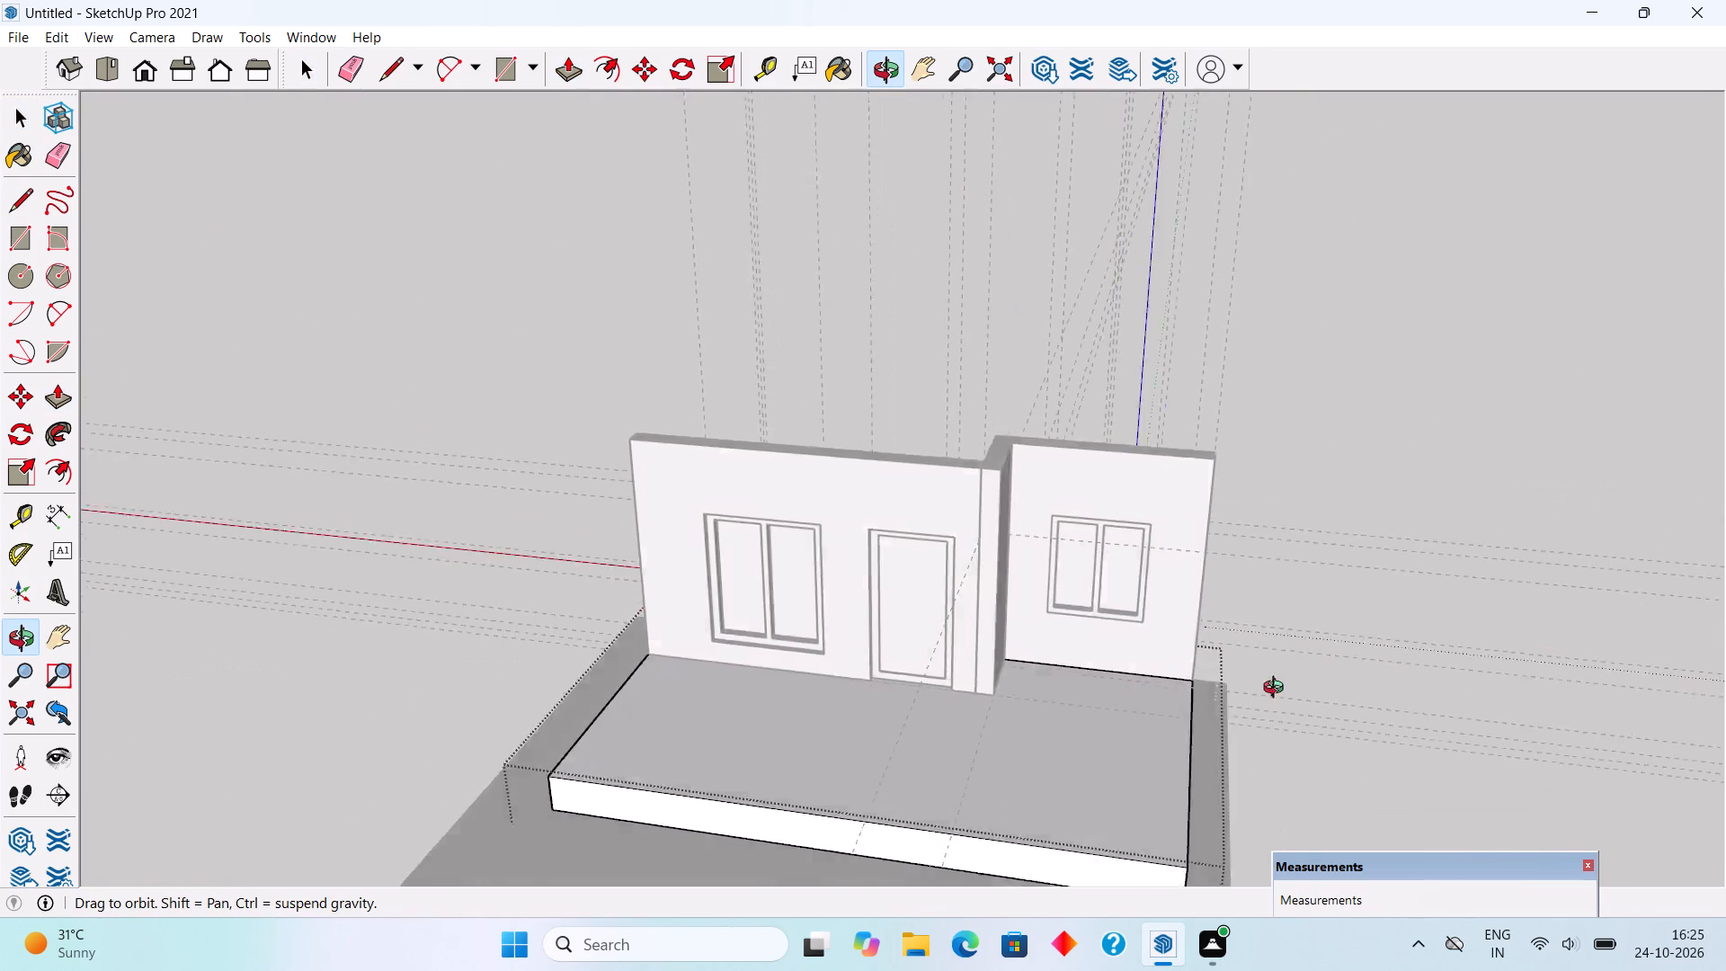
{"action": "middle_click_drag", "start_coordinate": [1277, 690], "coordinate": [1230, 709]}
{"action": "left_click", "coordinate": [1297, 498]}
Place guides 9" inside the raised base's rear edge and both of its side edges.
{"action": "scroll", "coordinate": [1284, 487], "scroll_direction": "down", "scroll_amount": 4}
{"action": "middle_click_drag", "start_coordinate": [988, 723], "coordinate": [952, 851]}
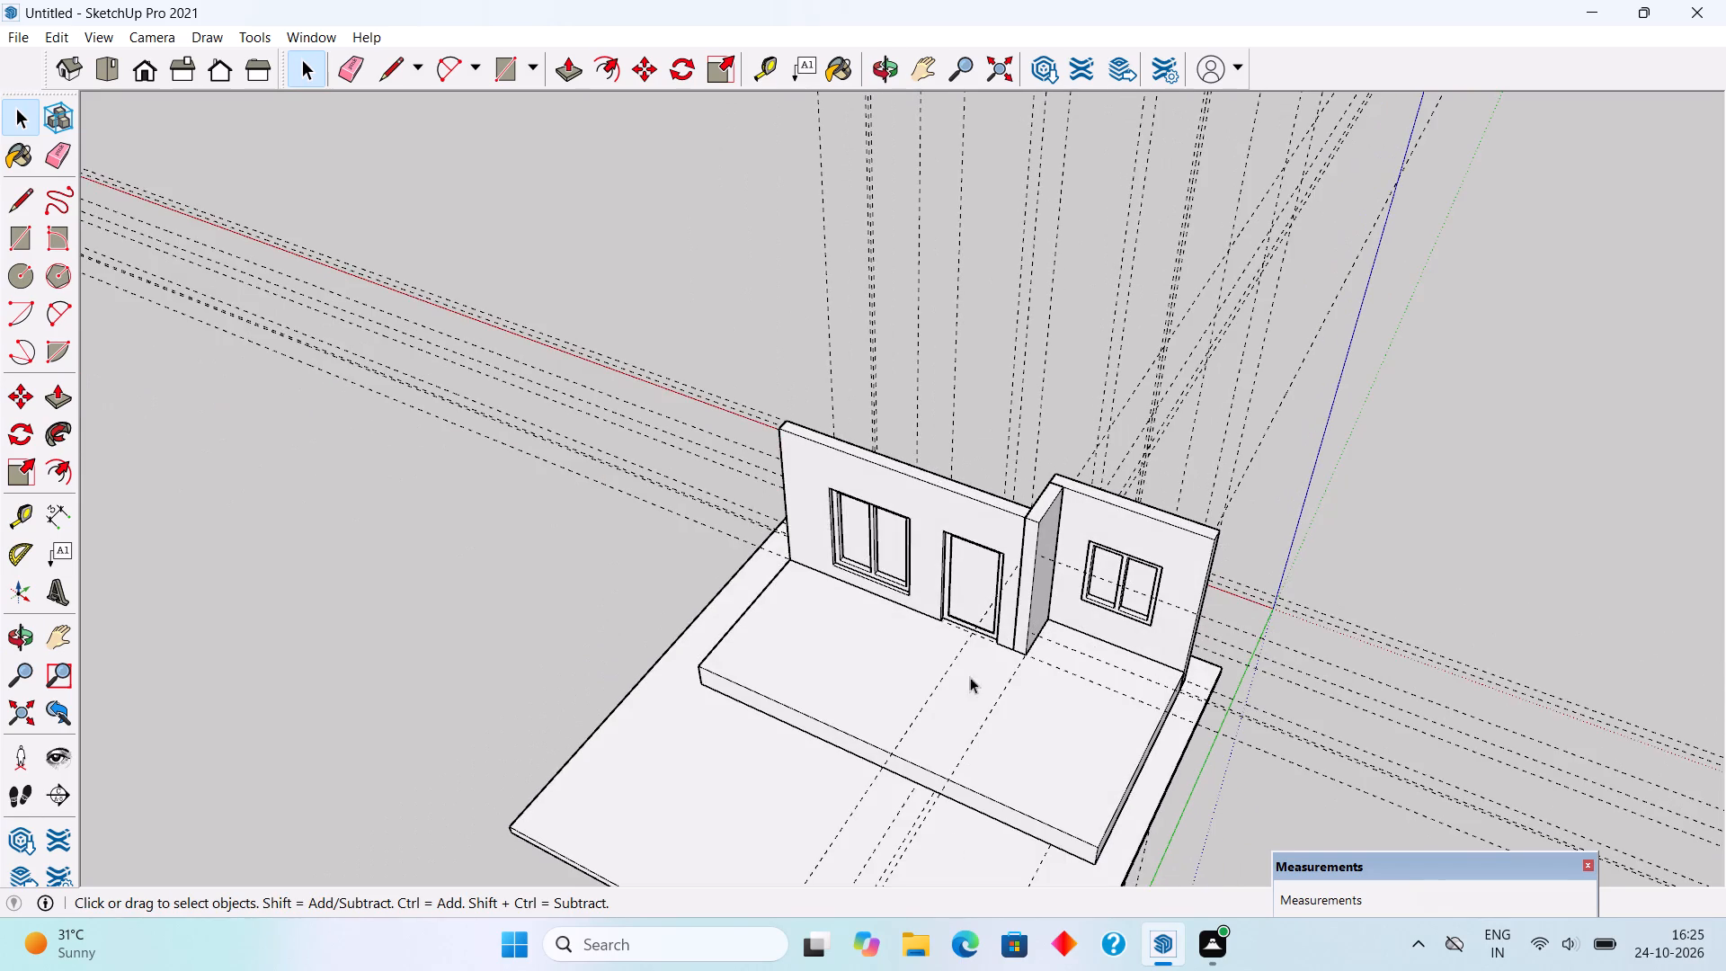
{"action": "scroll", "coordinate": [979, 648], "scroll_direction": "down", "scroll_amount": 3}
{"action": "scroll", "coordinate": [1050, 804], "scroll_direction": "up", "scroll_amount": 5}
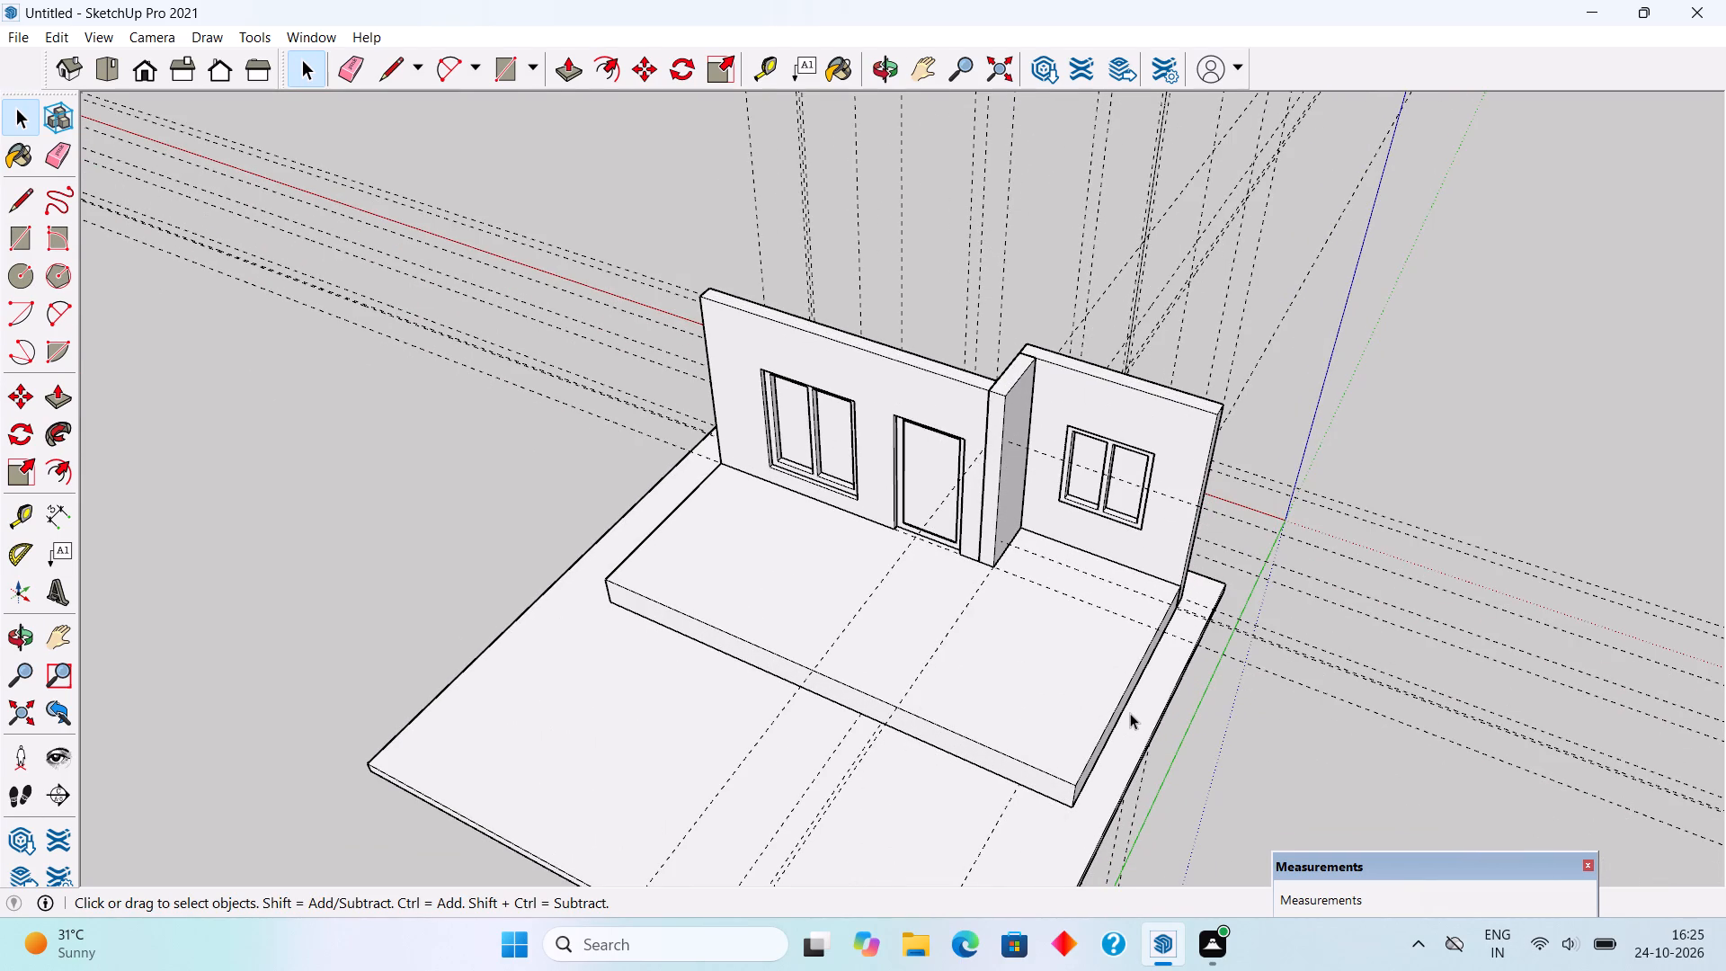
{"action": "scroll", "coordinate": [1128, 655], "scroll_direction": "down", "scroll_amount": 3}
{"action": "middle_click_drag", "start_coordinate": [1108, 638], "coordinate": [1104, 715]}
{"action": "scroll", "coordinate": [1104, 744], "scroll_direction": "up", "scroll_amount": 1}
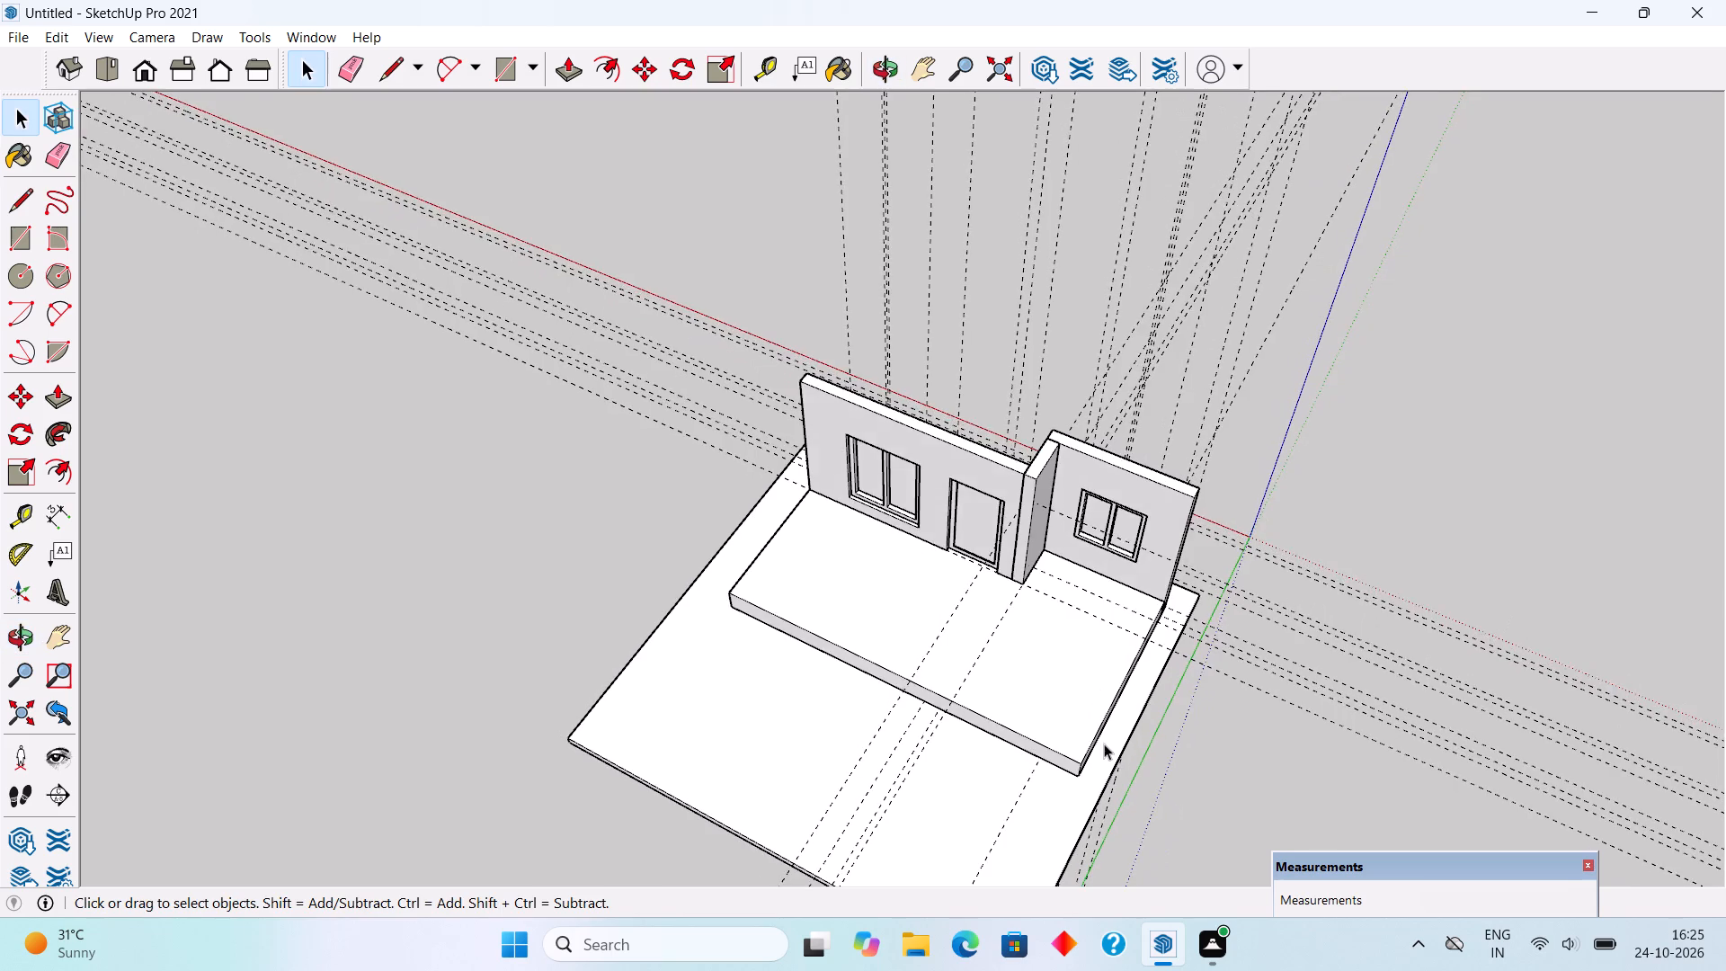
{"action": "scroll", "coordinate": [1104, 744], "scroll_direction": "up", "scroll_amount": 8}
{"action": "key", "text": "t"}
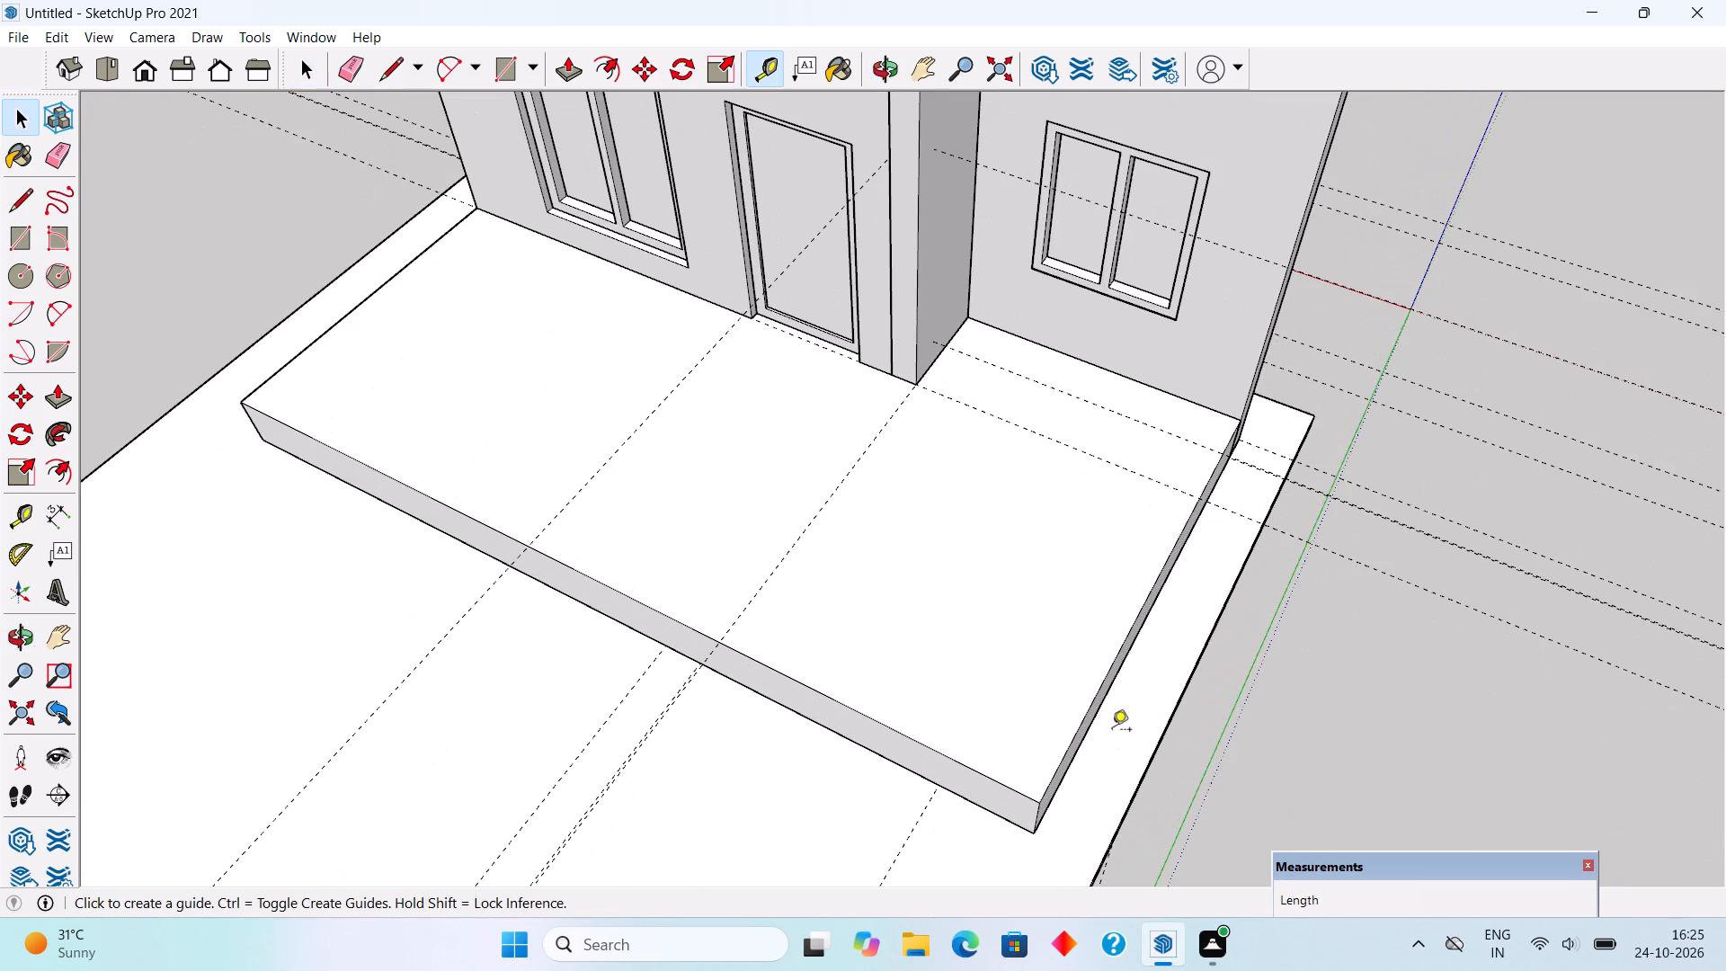
{"action": "left_click", "coordinate": [979, 773]}
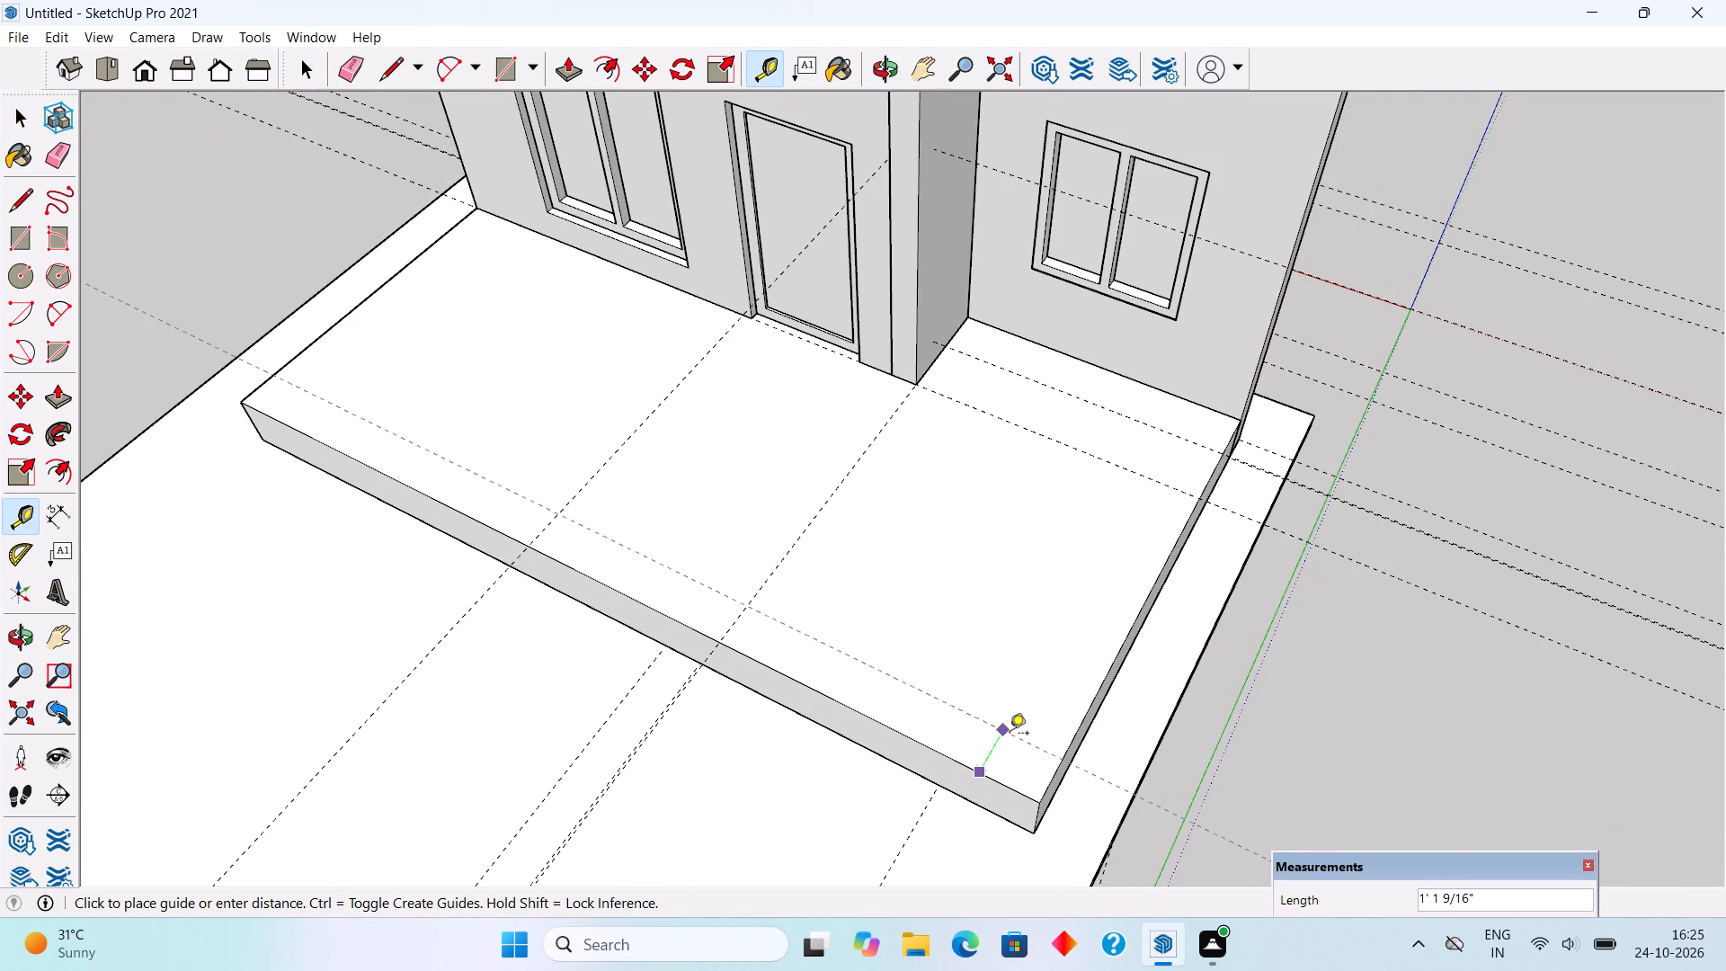
{"action": "type", "text": "9\""}
{"action": "key", "text": "Return"}
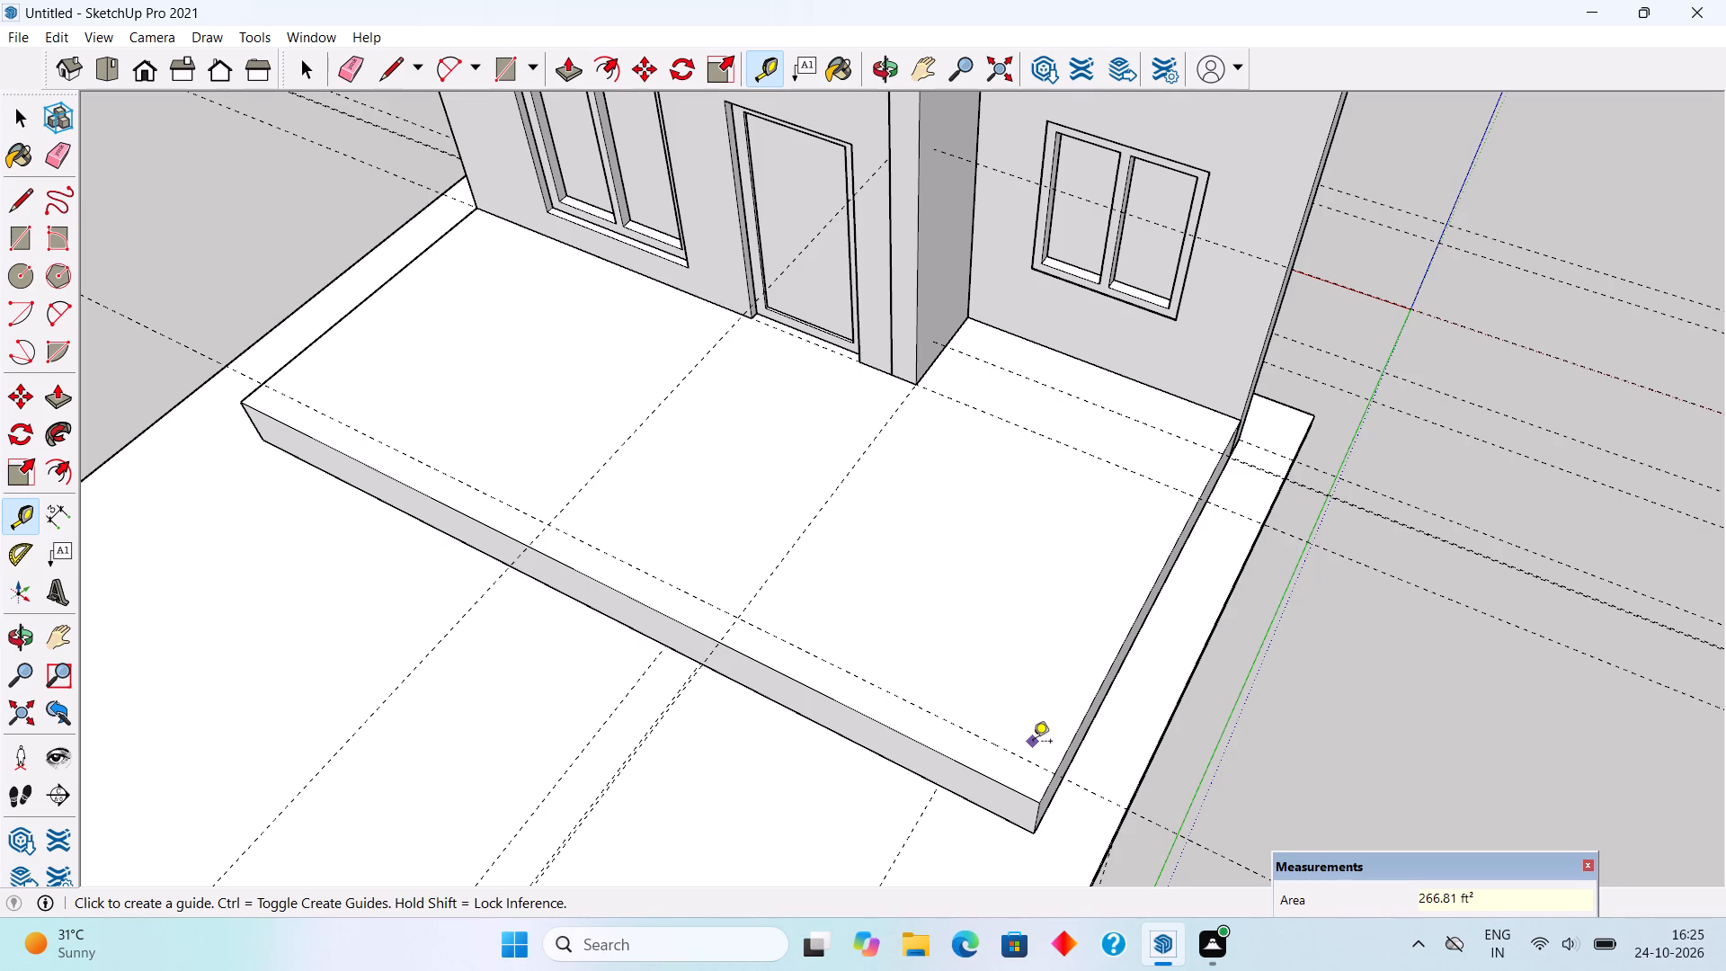
{"action": "left_click", "coordinate": [1110, 664]}
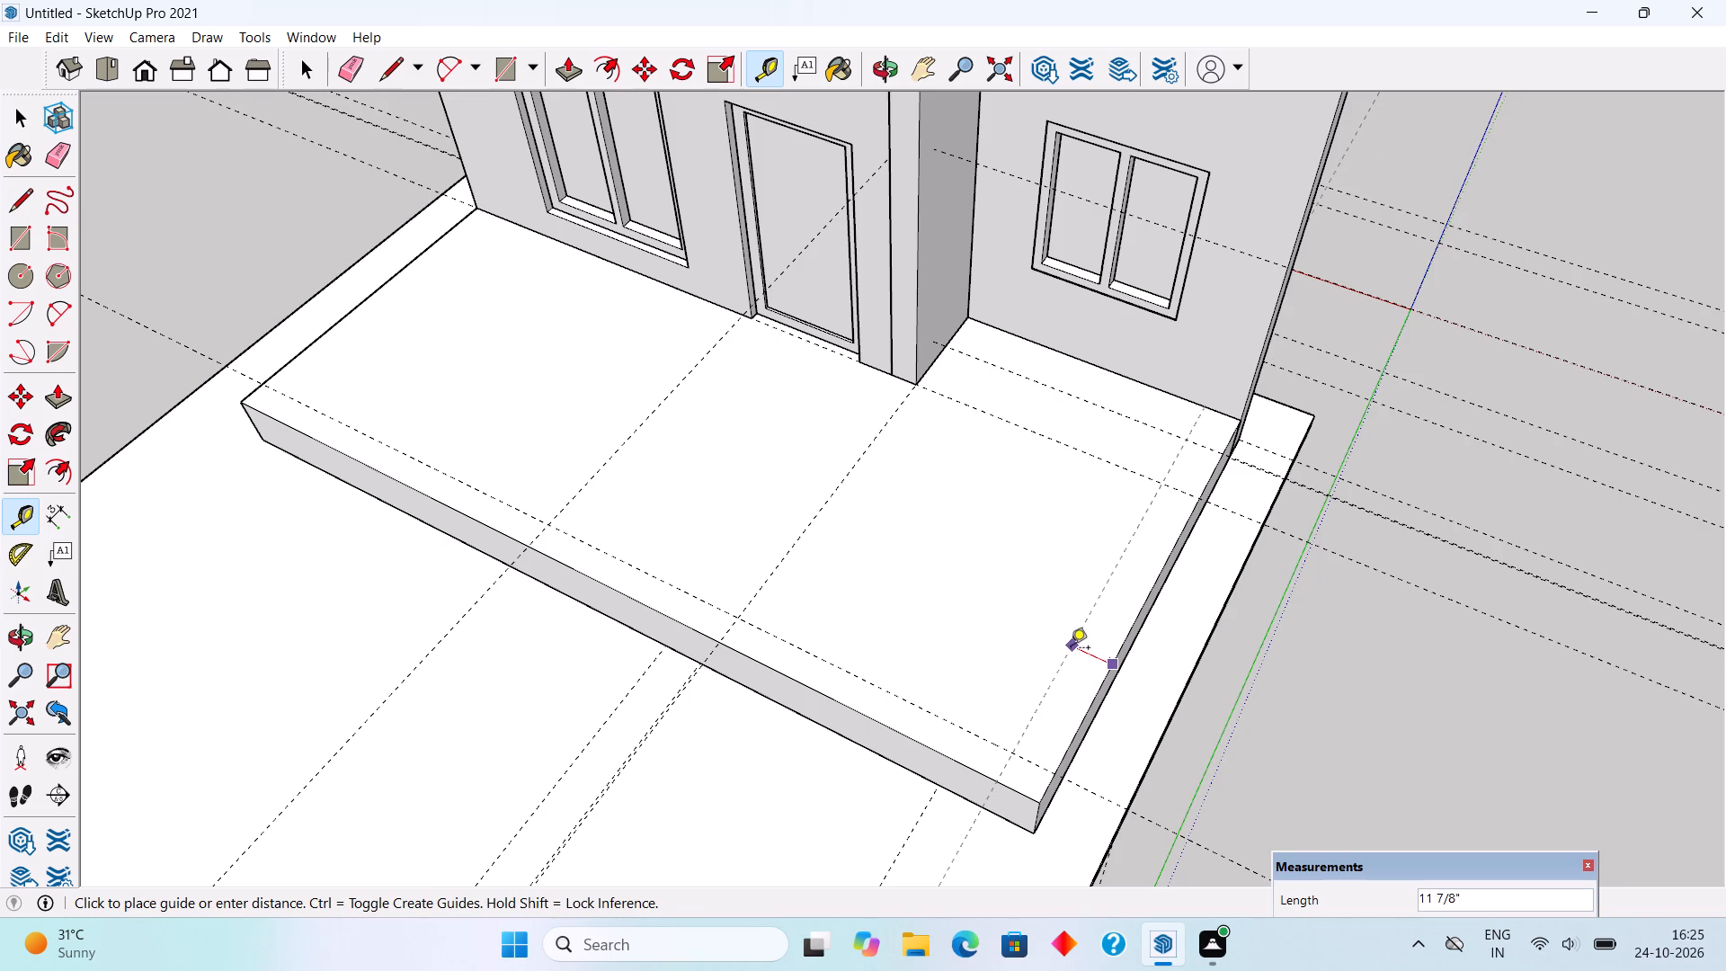
{"action": "type", "text": "9\""}
{"action": "key", "text": "Return"}
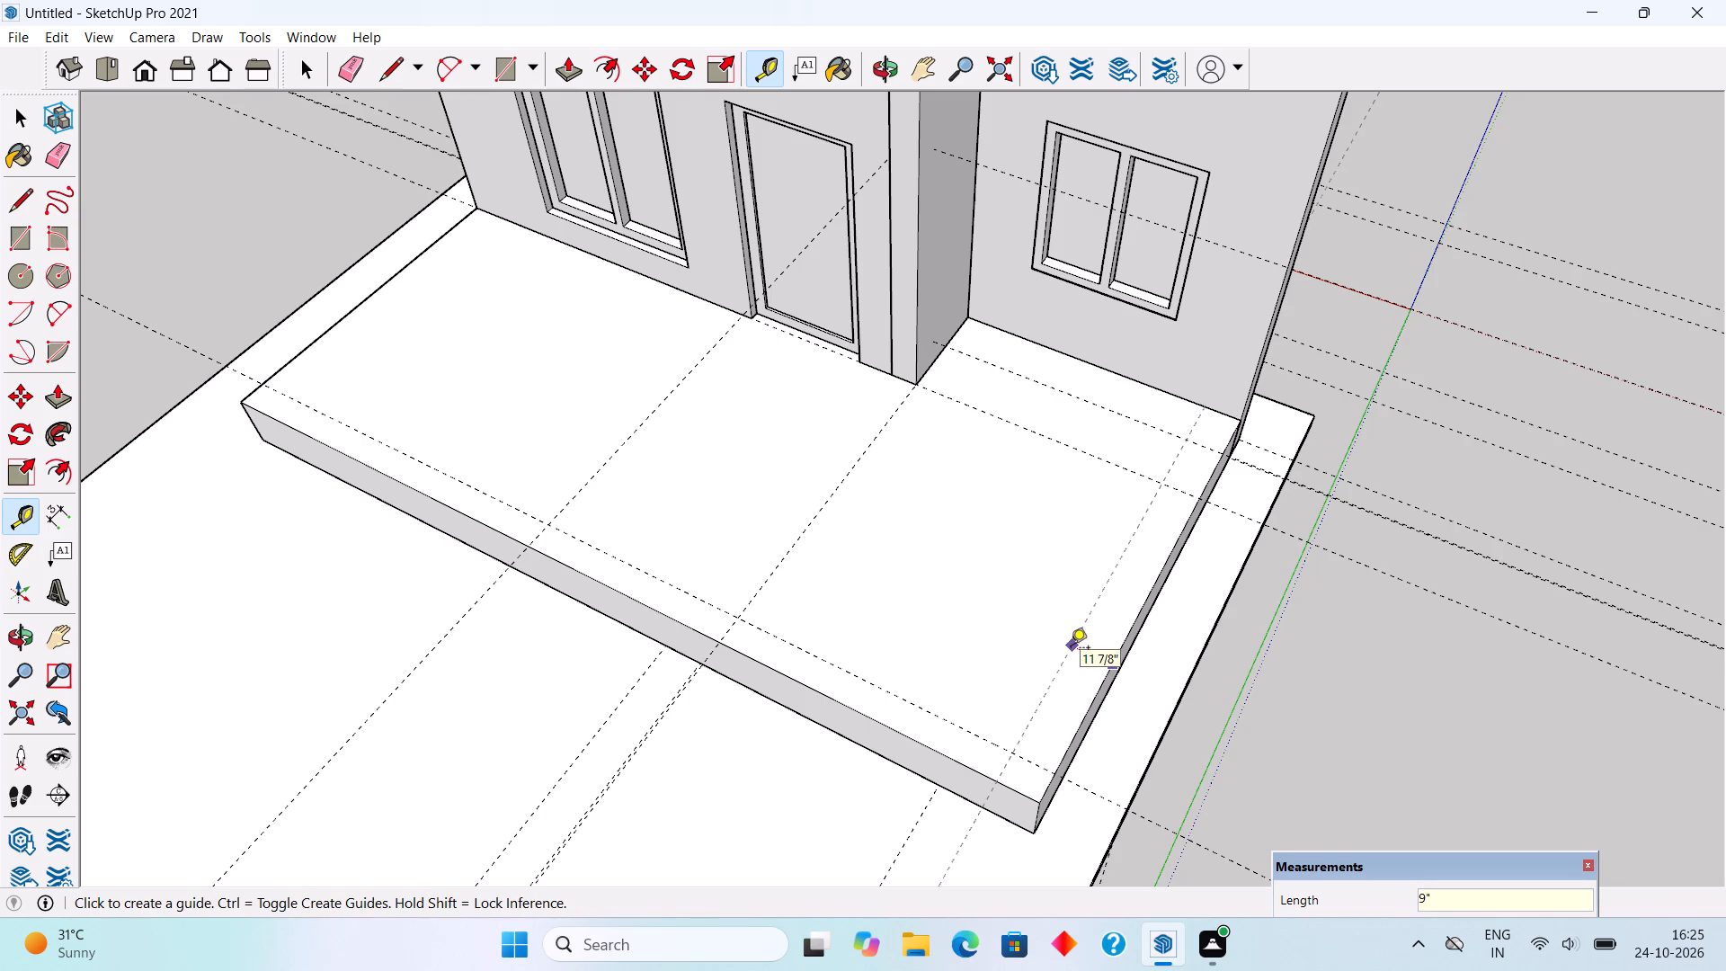
{"action": "left_click", "coordinate": [360, 305]}
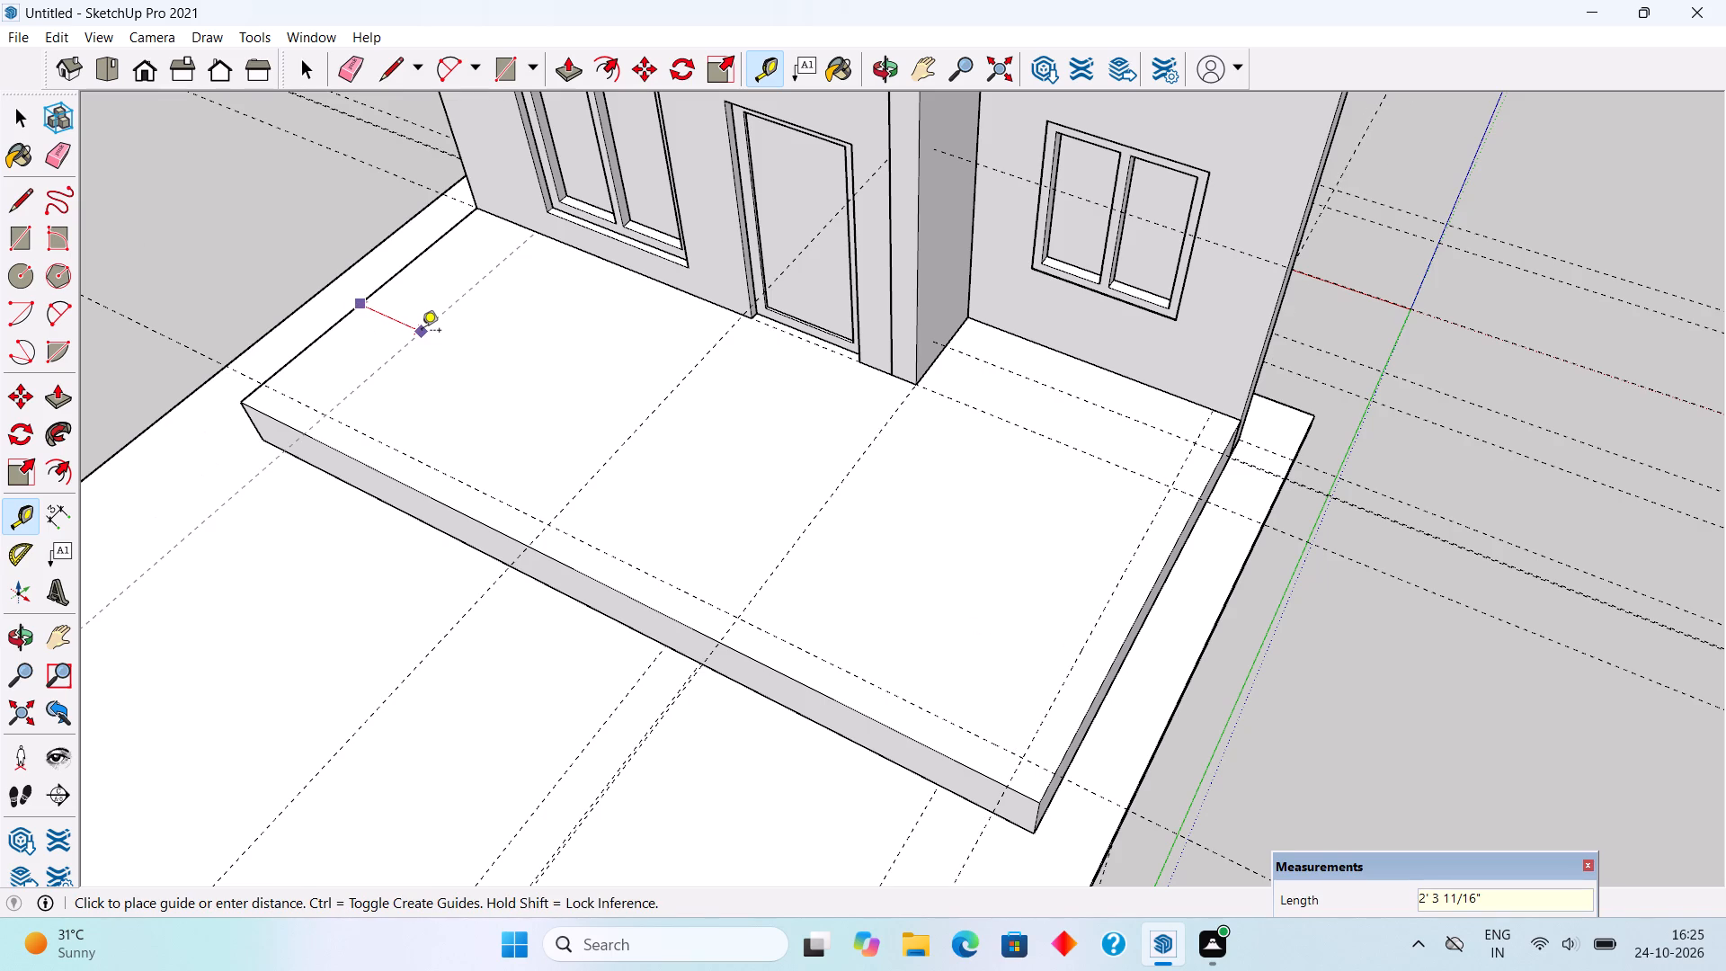
{"action": "type", "text": "9\""}
{"action": "key", "text": "Return"}
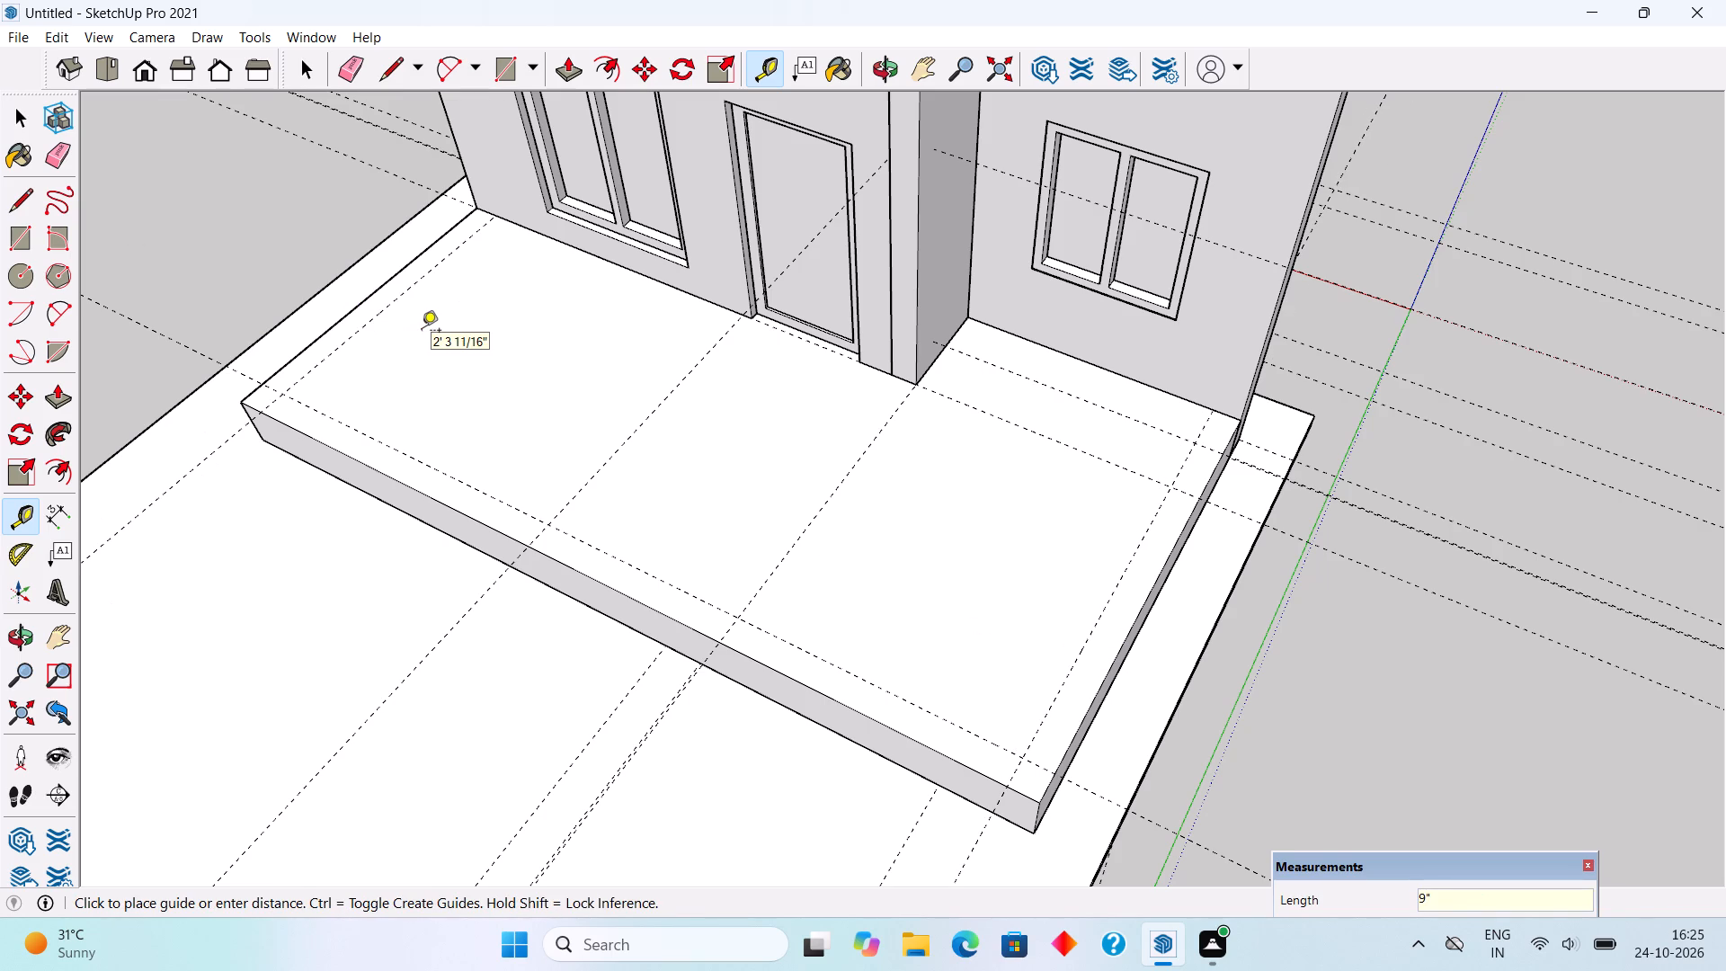
Draw a 9" by 12' 3" strip along the base edge beside the projecting front wall and raise it 10' as a side wall.
{"action": "key", "text": "r"}
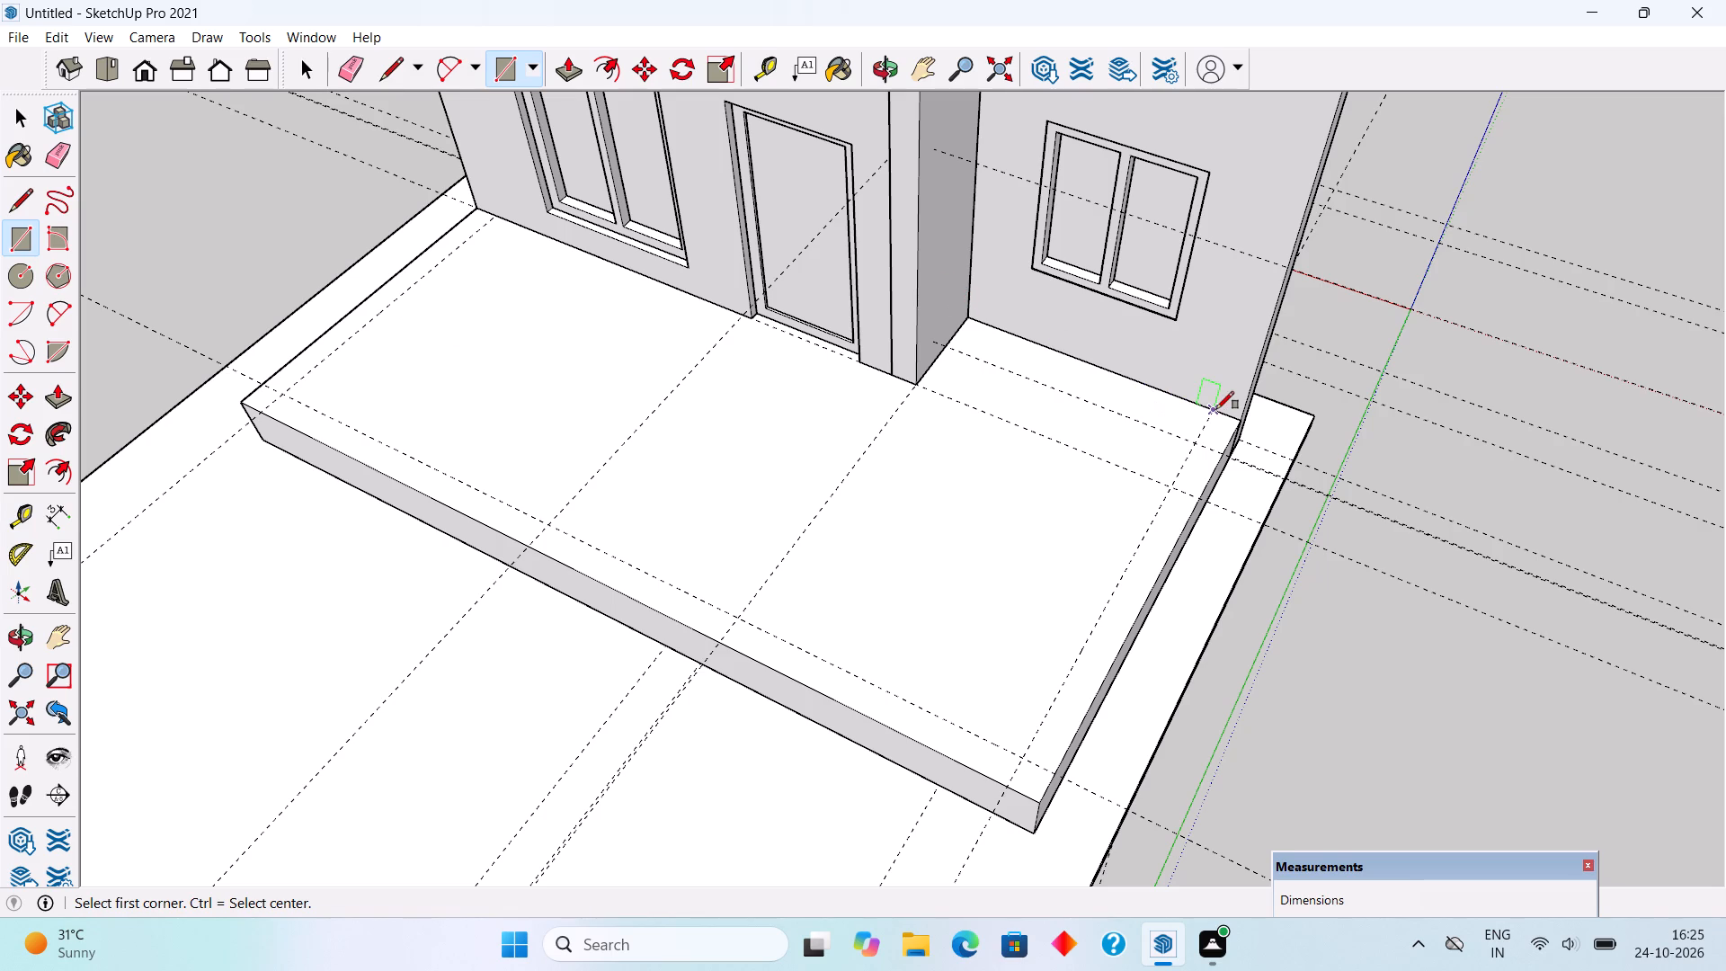
{"action": "left_click", "coordinate": [1217, 409]}
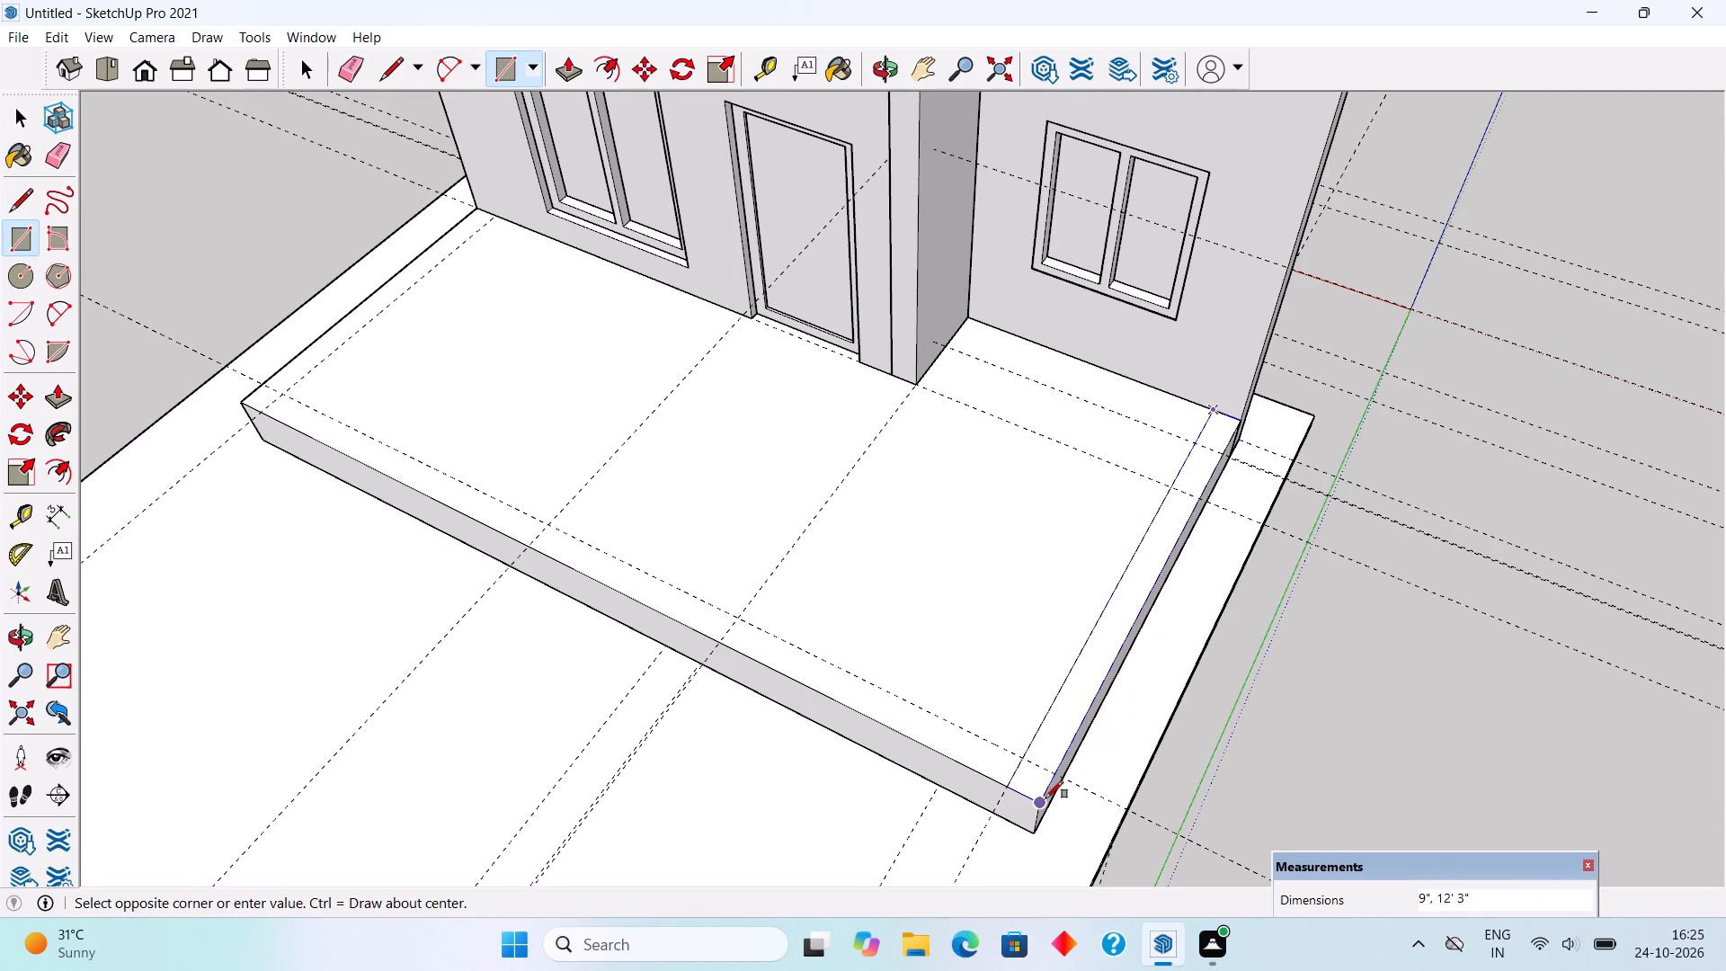
{"action": "left_click", "coordinate": [1045, 798]}
{"action": "key", "text": "p"}
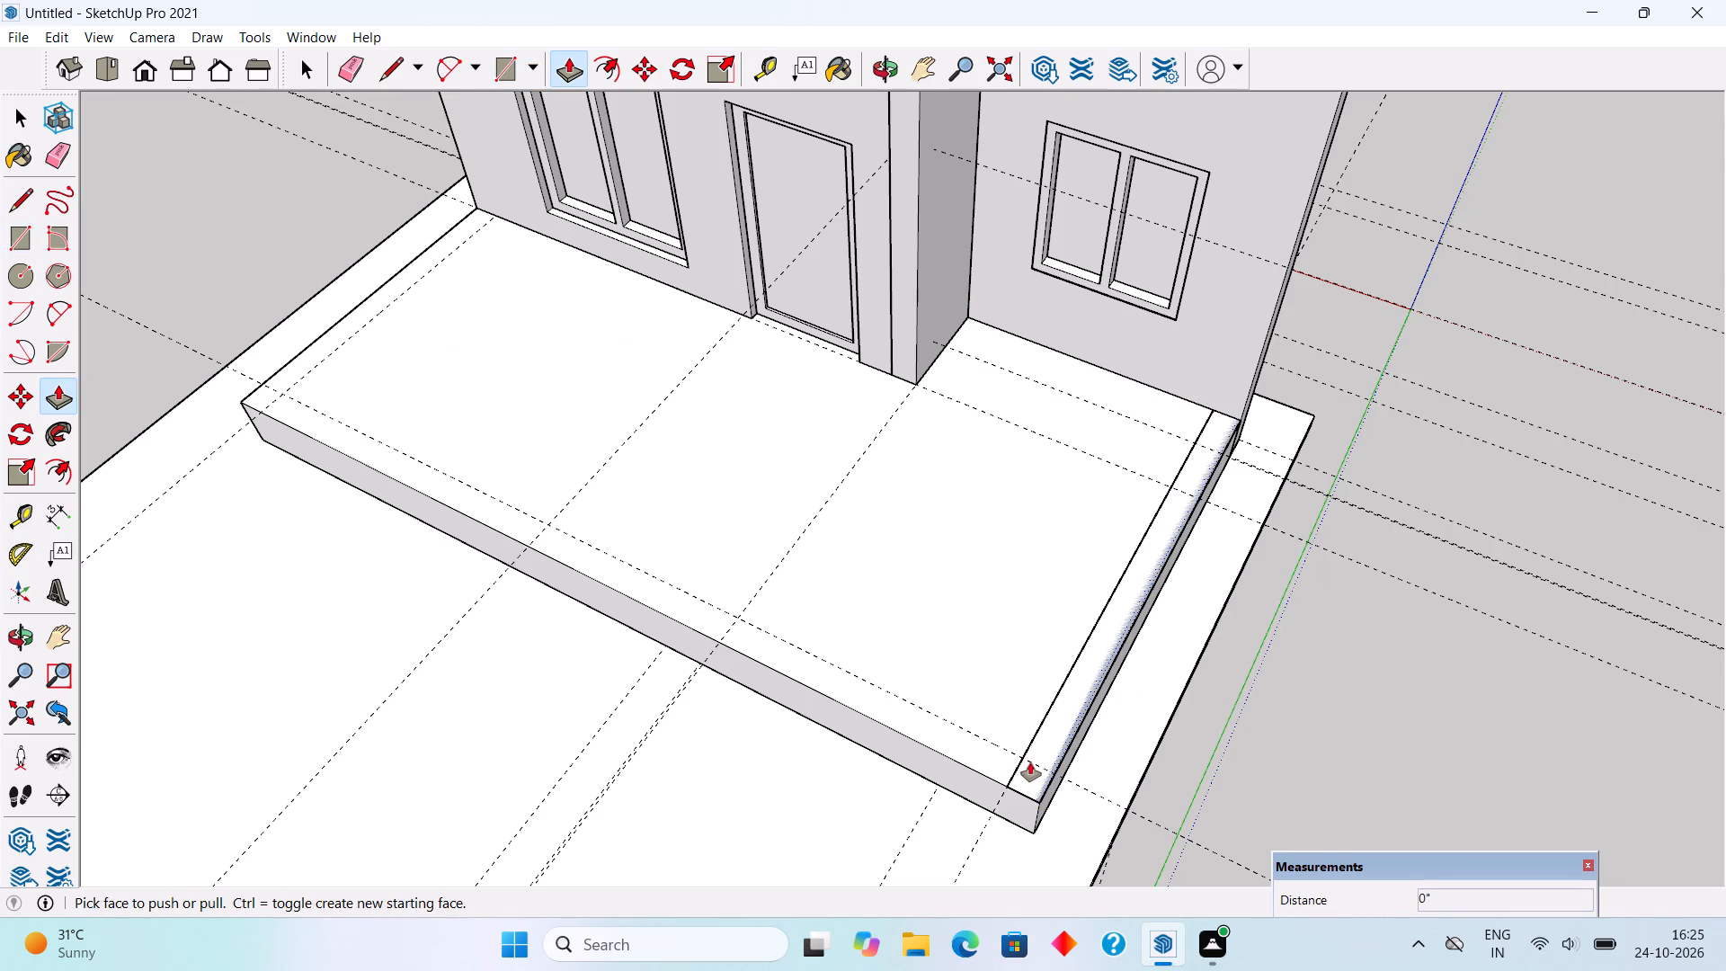
{"action": "left_click", "coordinate": [1030, 762]}
{"action": "scroll", "coordinate": [1010, 690], "scroll_direction": "down", "scroll_amount": 3}
{"action": "scroll", "coordinate": [1010, 690], "scroll_direction": "up", "scroll_amount": 1}
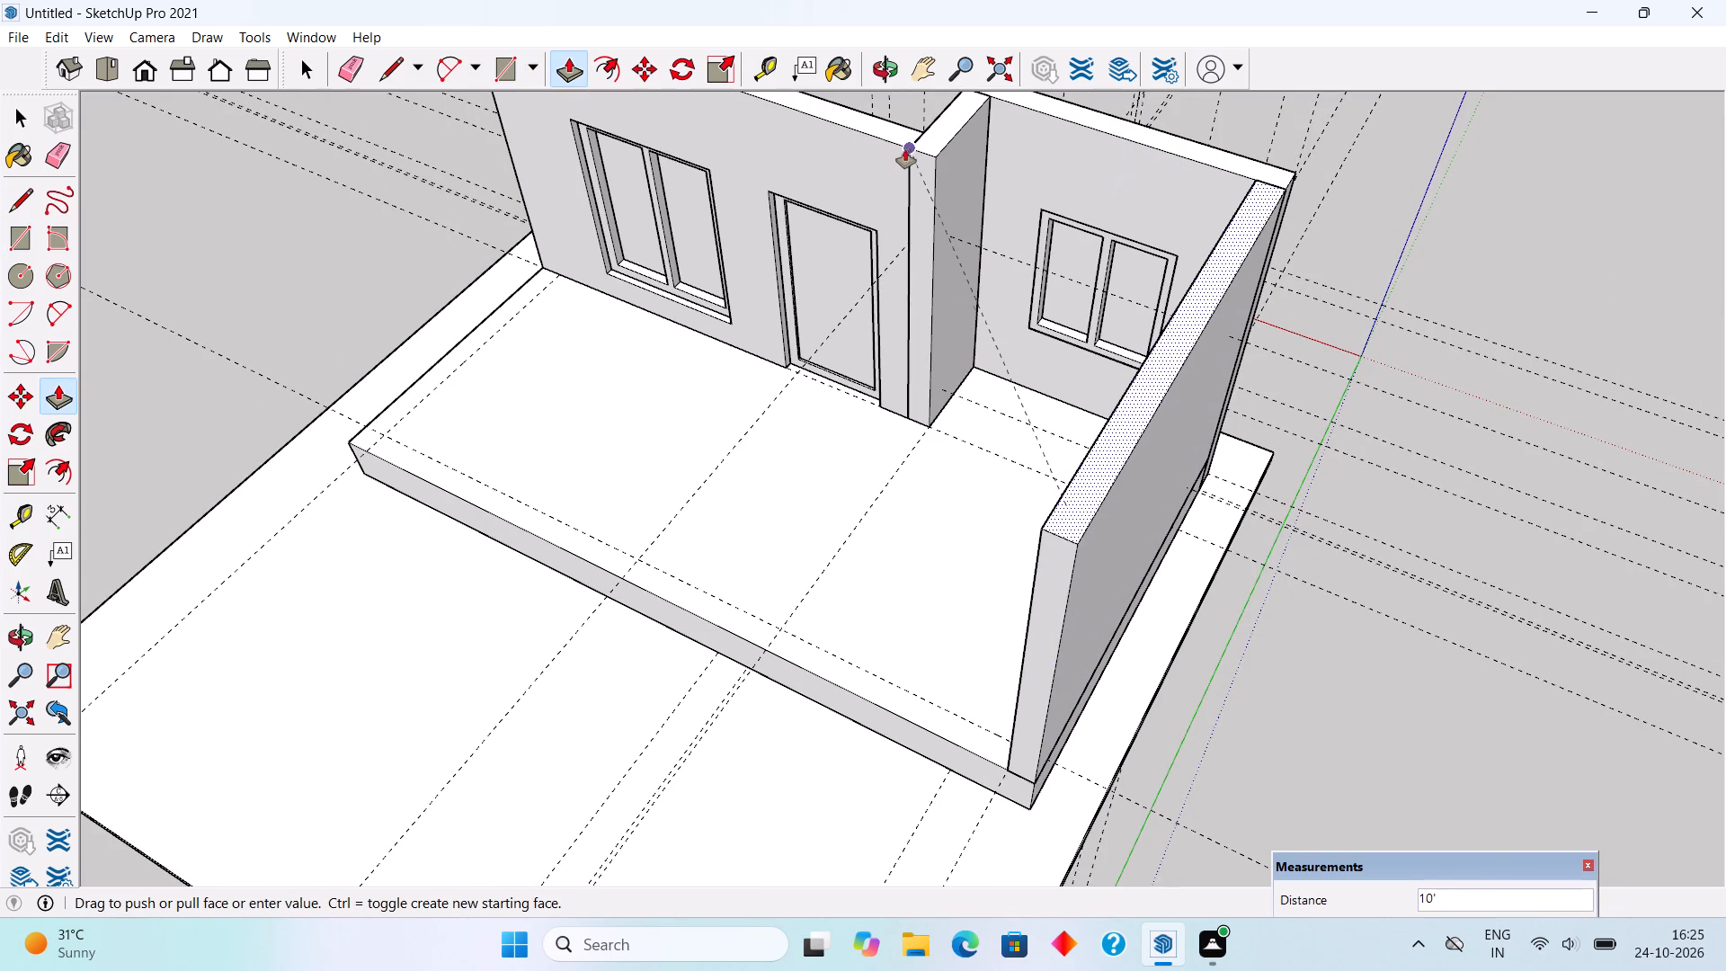
{"action": "left_click", "coordinate": [907, 148]}
{"action": "key", "text": "space"}
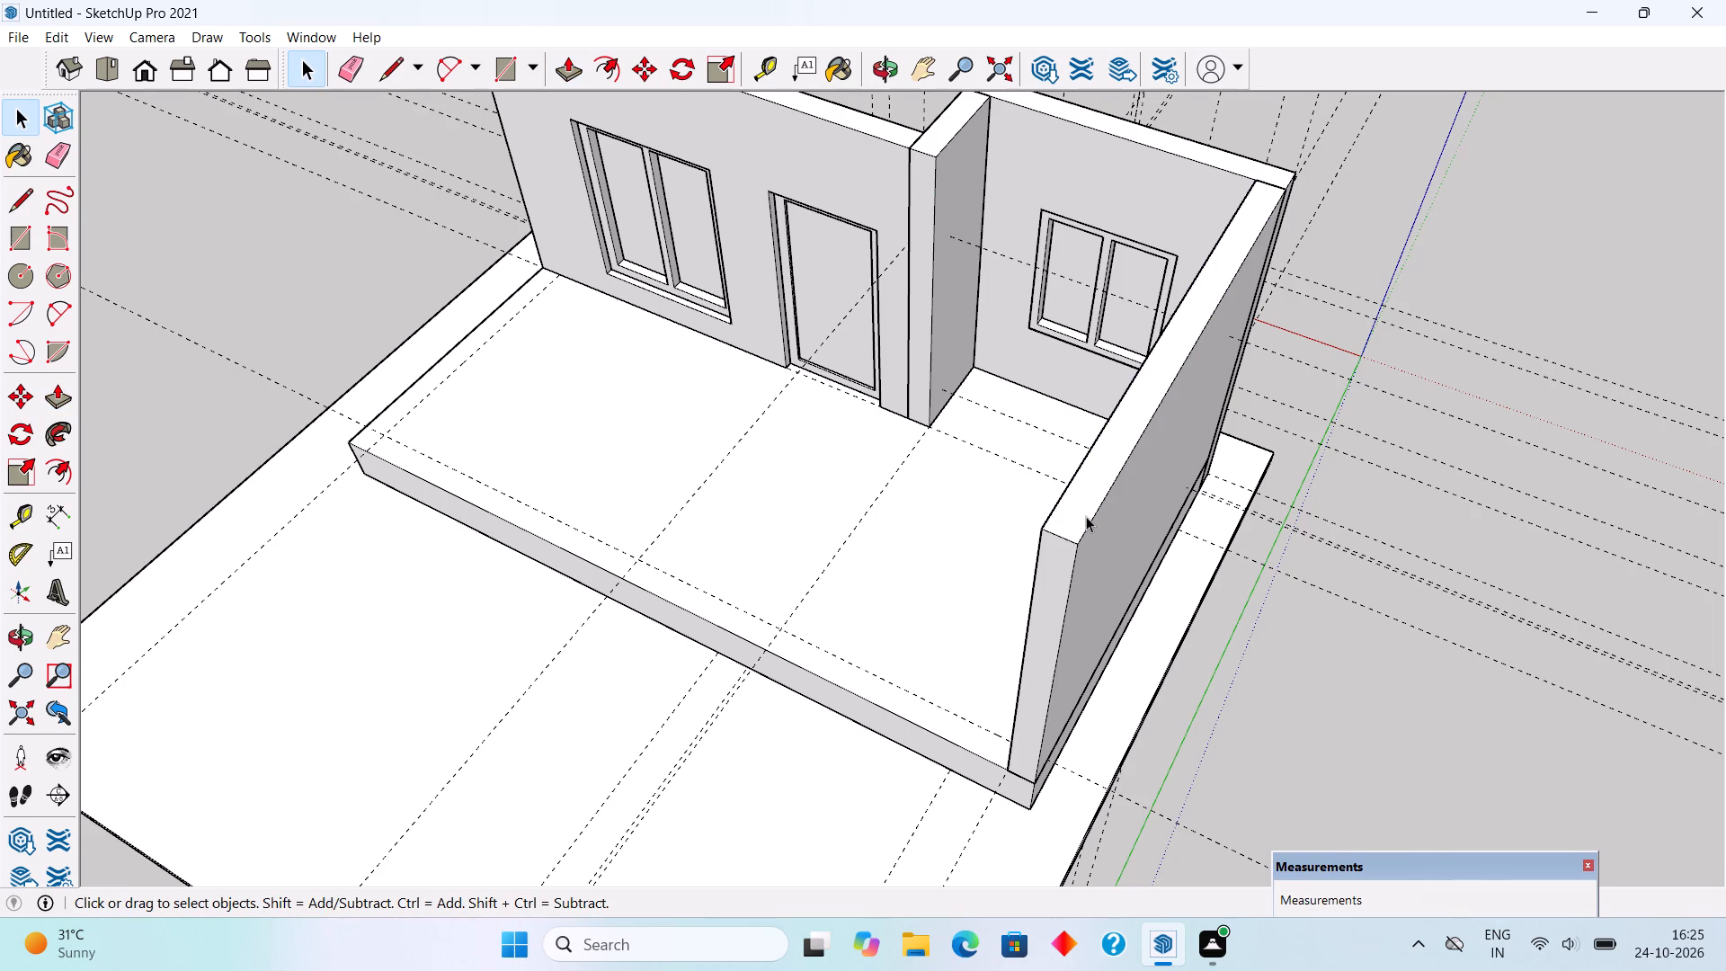
Make the new side wall into a group.
{"action": "triple_click", "coordinate": [1086, 516]}
{"action": "right_click", "coordinate": [1086, 517]}
{"action": "left_click", "coordinate": [1163, 700]}
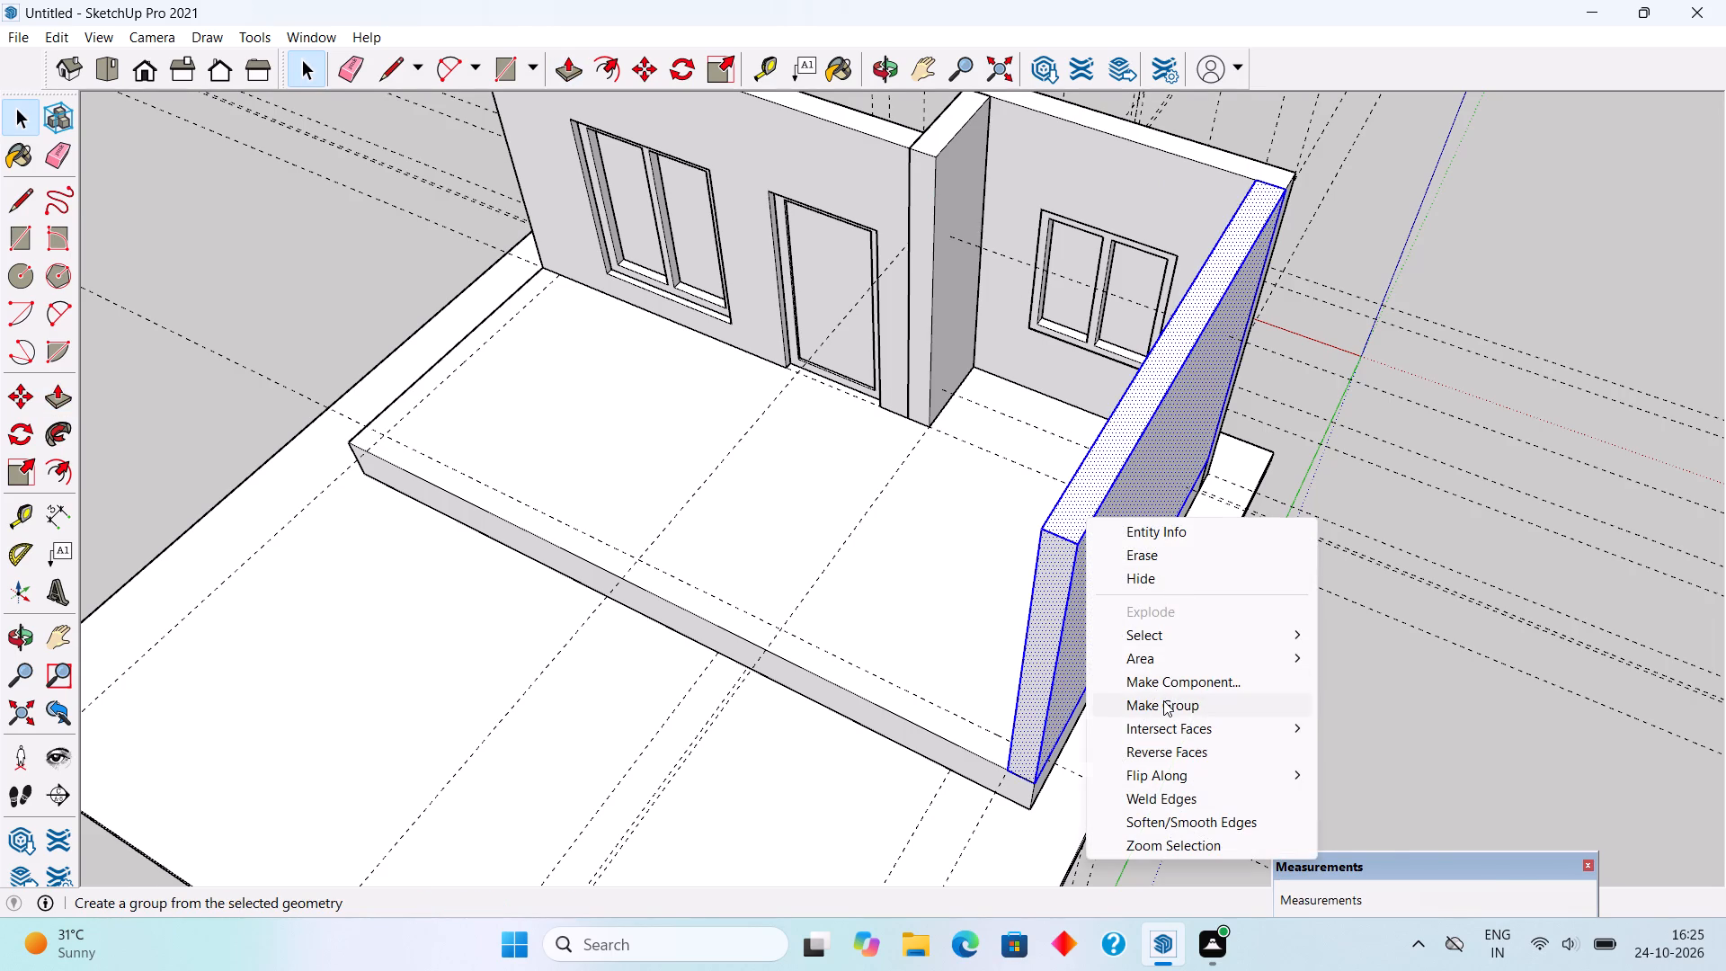
Draw a rear wall strip about 22' 5" by 9" along the base's rear edge and raise it to the side wall's top.
{"action": "scroll", "coordinate": [1083, 600], "scroll_direction": "down", "scroll_amount": 6}
{"action": "middle_click_drag", "start_coordinate": [777, 598], "coordinate": [1054, 745]}
{"action": "scroll", "coordinate": [1112, 751], "scroll_direction": "up", "scroll_amount": 3}
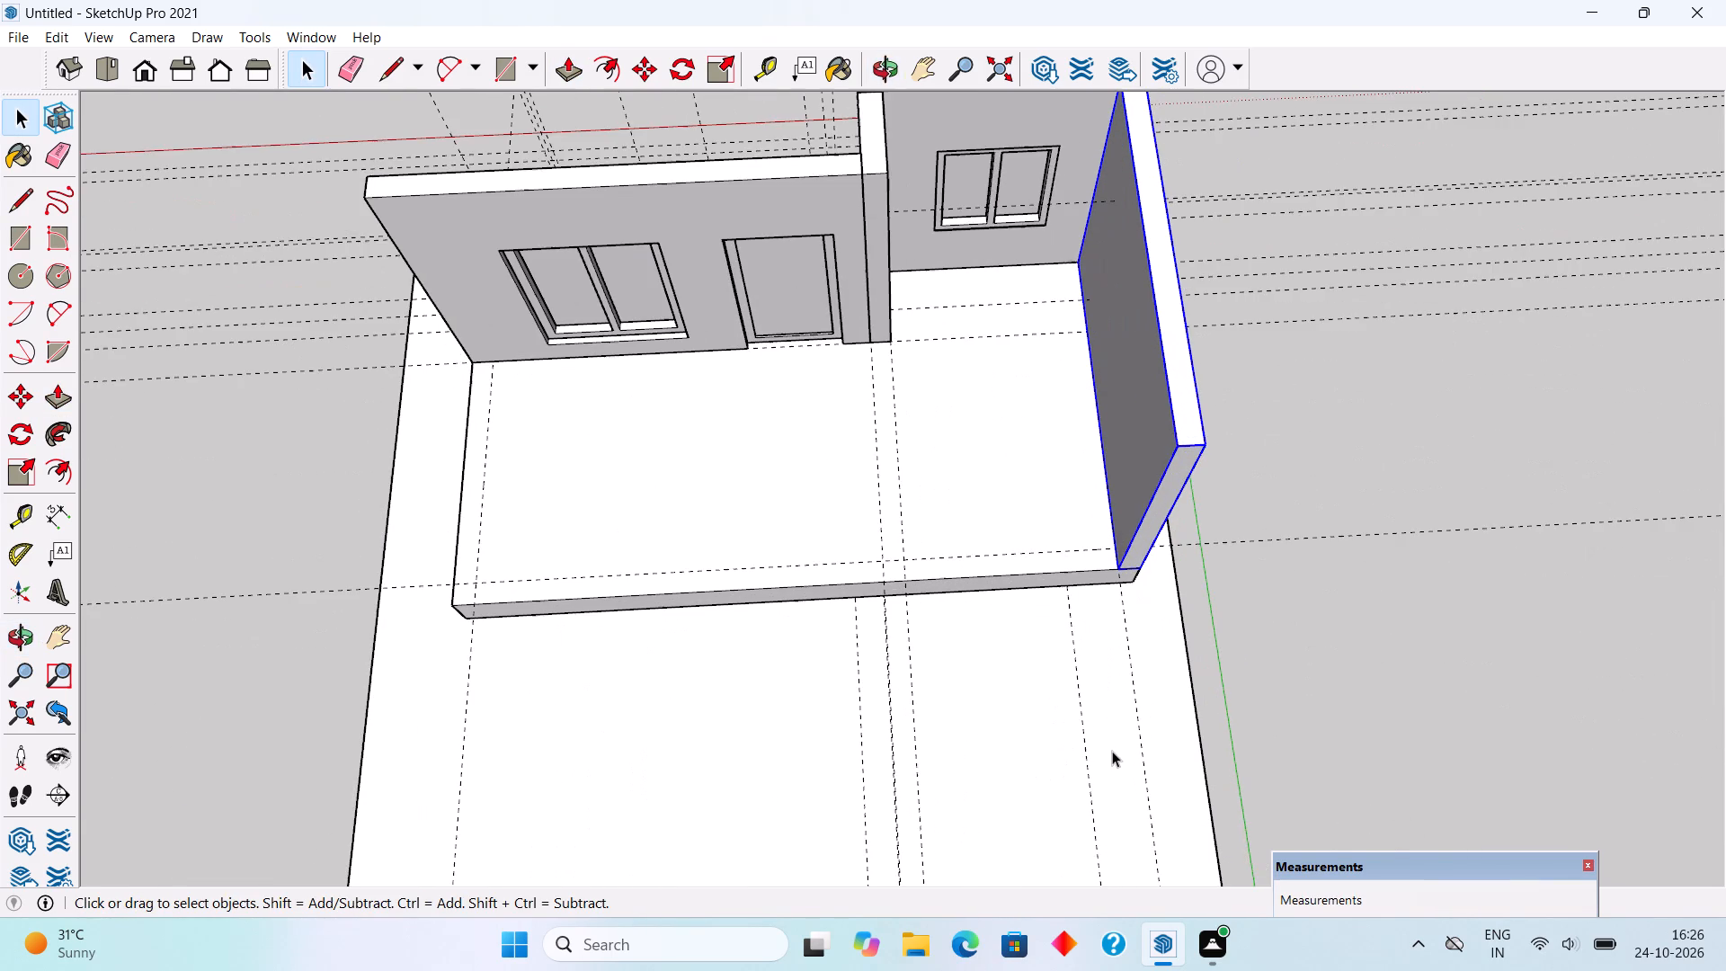
{"action": "scroll", "coordinate": [1112, 751], "scroll_direction": "up", "scroll_amount": 1}
{"action": "key", "text": "r"}
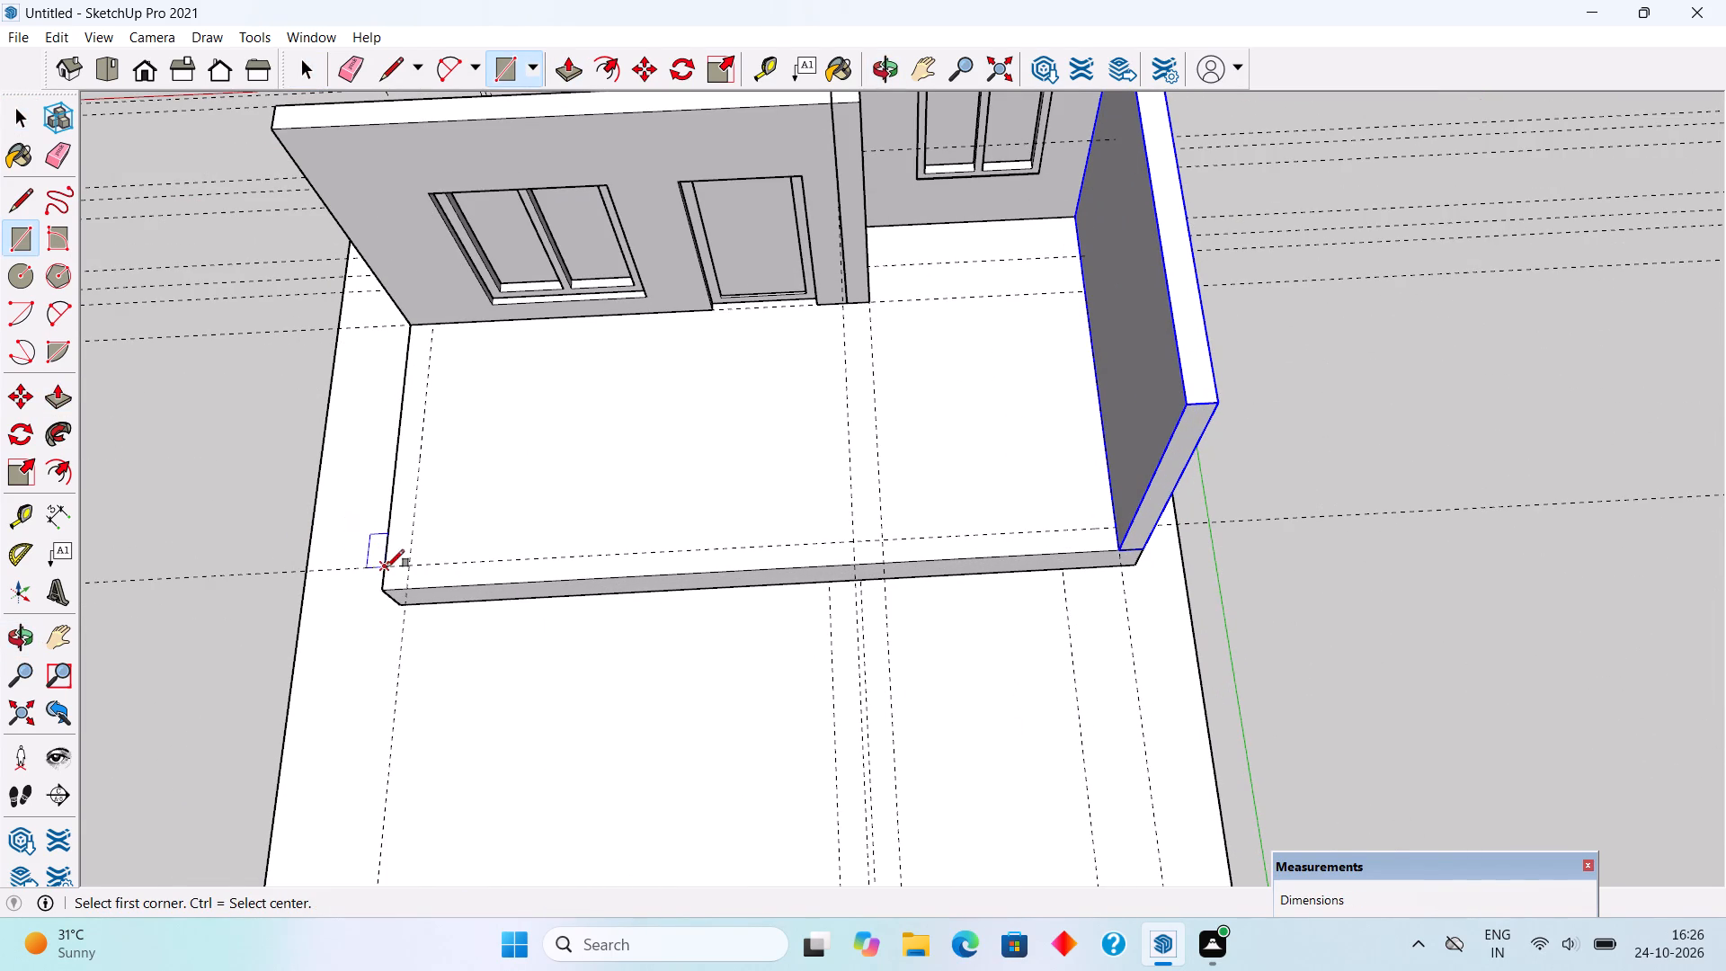
{"action": "left_click", "coordinate": [387, 567]}
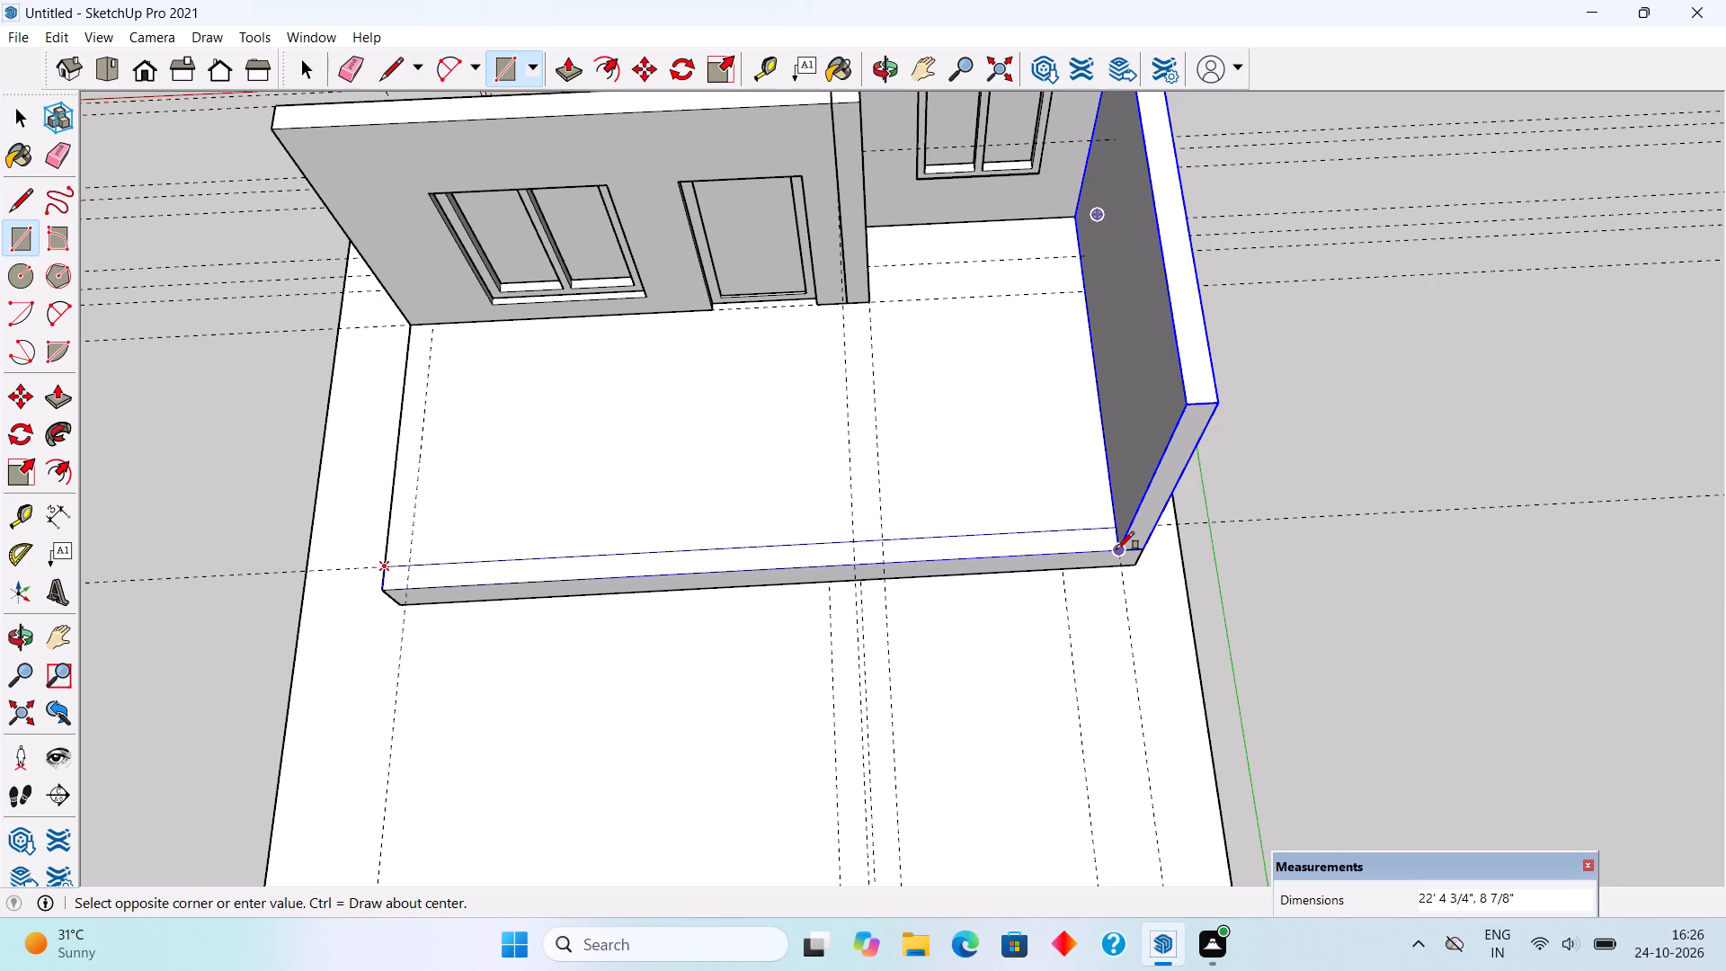
{"action": "left_click", "coordinate": [1117, 549]}
{"action": "key", "text": "p"}
{"action": "left_click", "coordinate": [1099, 543]}
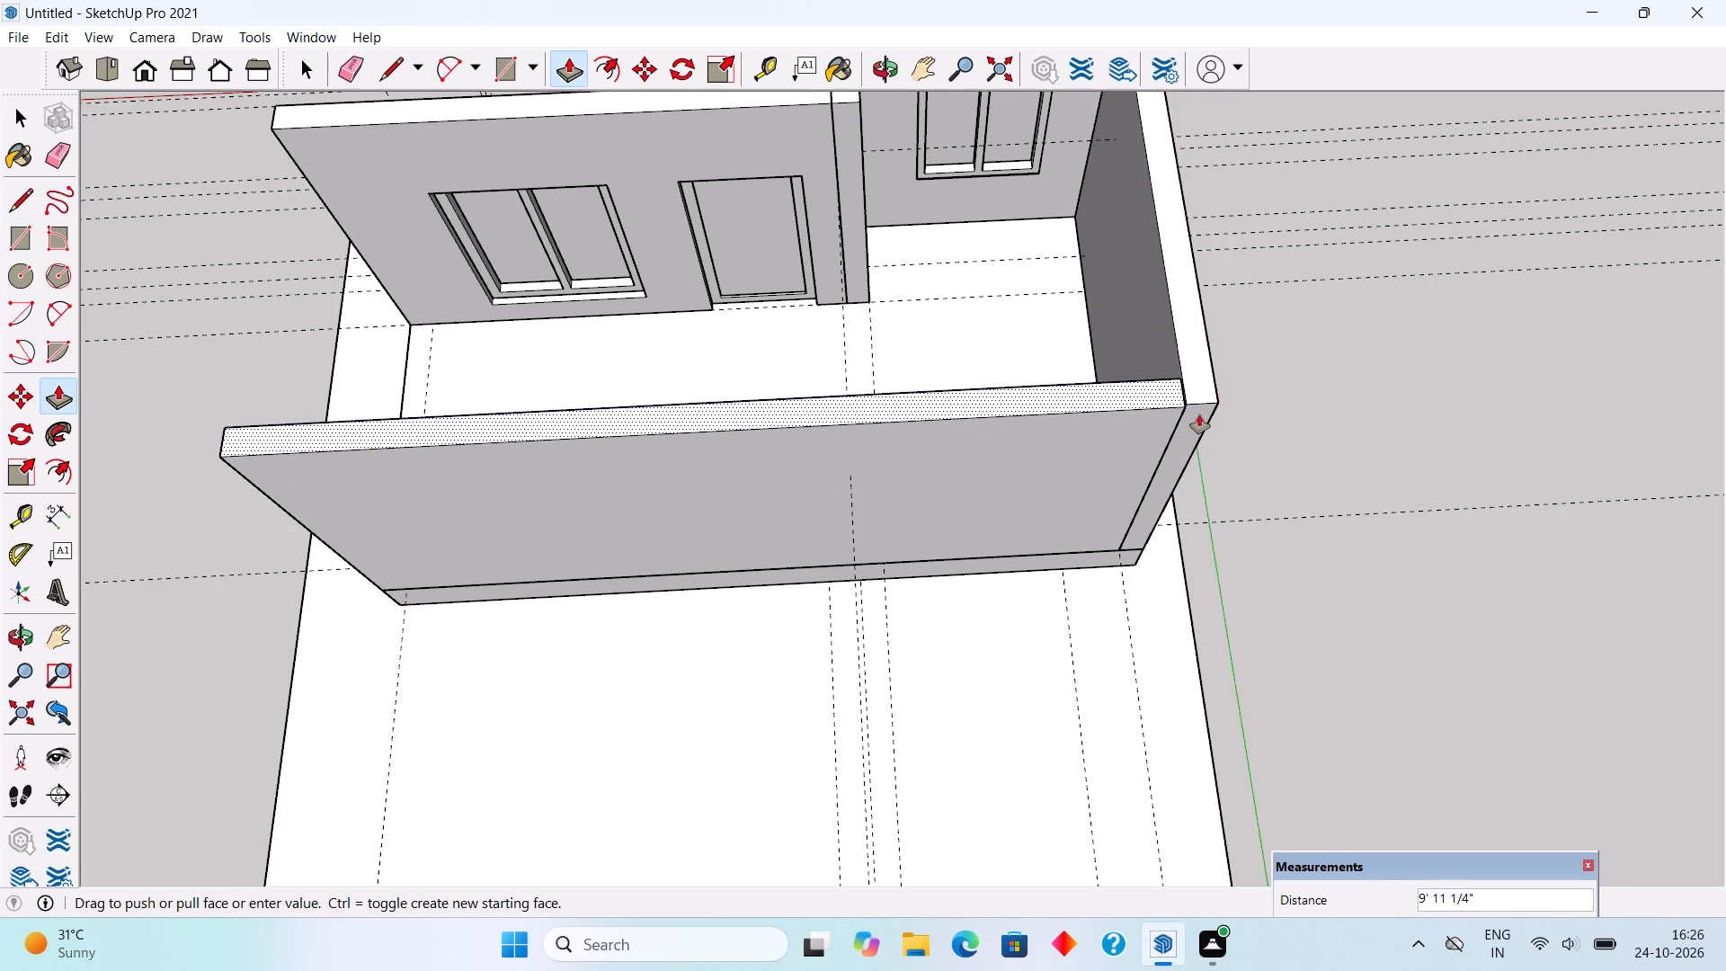
{"action": "left_click", "coordinate": [1203, 402]}
{"action": "key", "text": "space"}
Make the new rear wall into a group.
{"action": "triple_click", "coordinate": [1134, 452]}
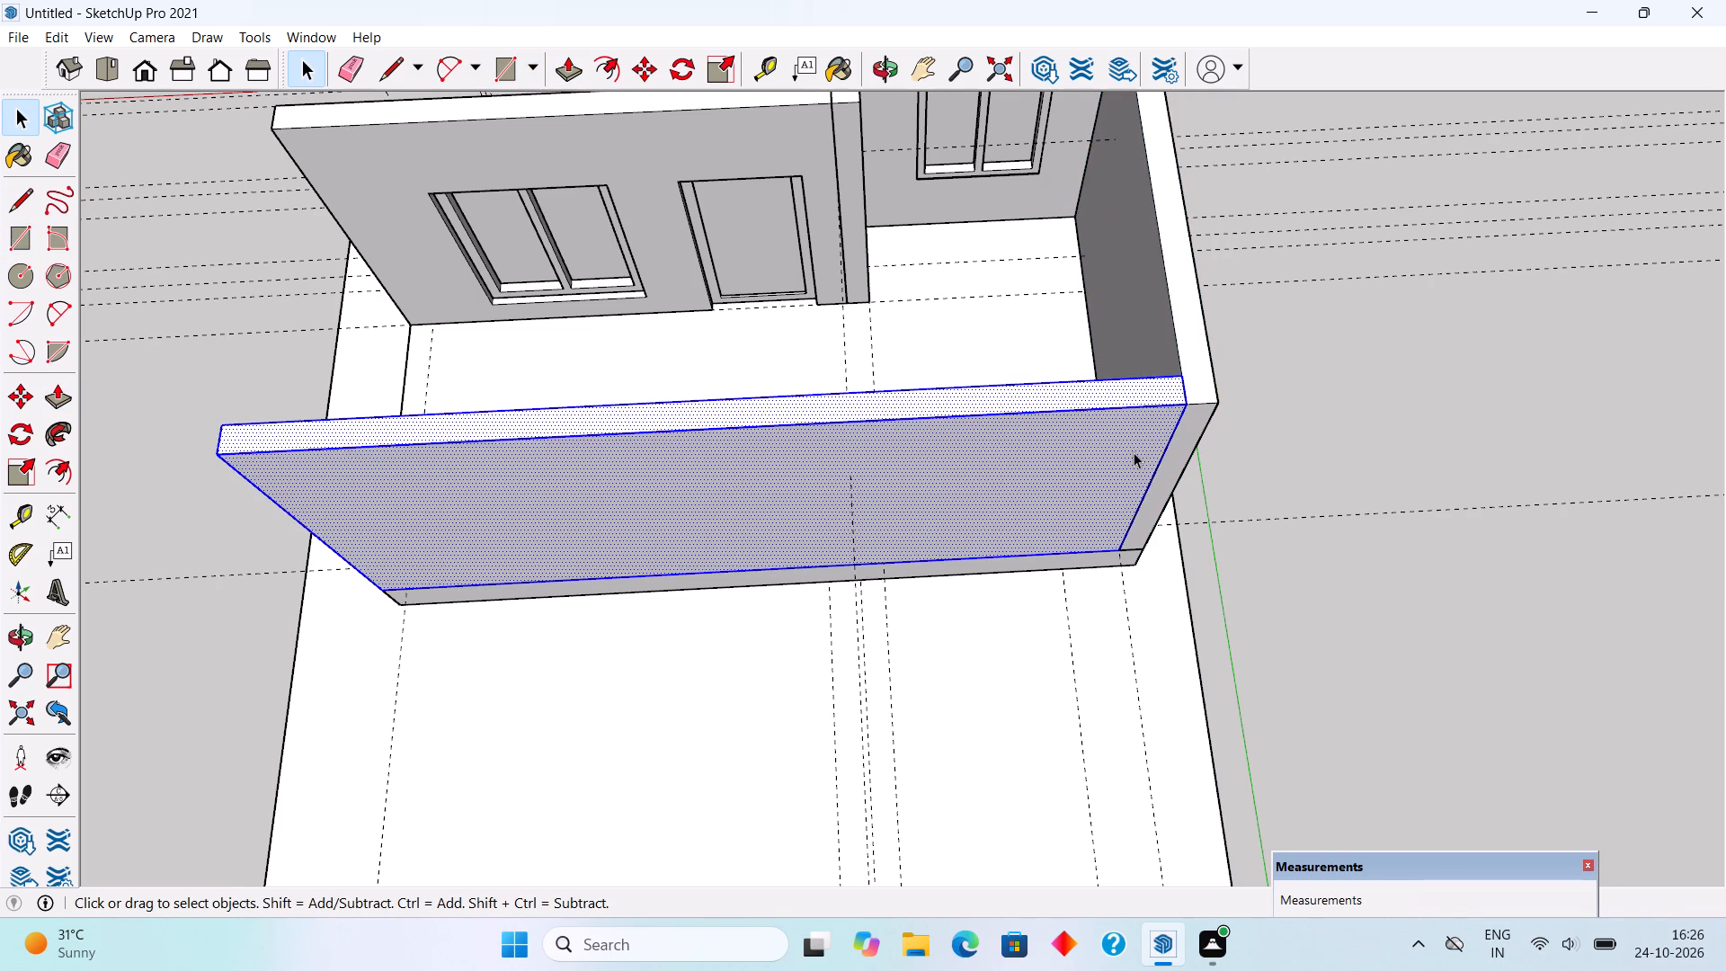
{"action": "right_click", "coordinate": [1134, 452]}
{"action": "left_click", "coordinate": [1195, 628]}
Draw a 9" by 8' 6" strip along the base edge between the front and rear walls and raise it to their tops.
{"action": "scroll", "coordinate": [1153, 596], "scroll_direction": "down", "scroll_amount": 6}
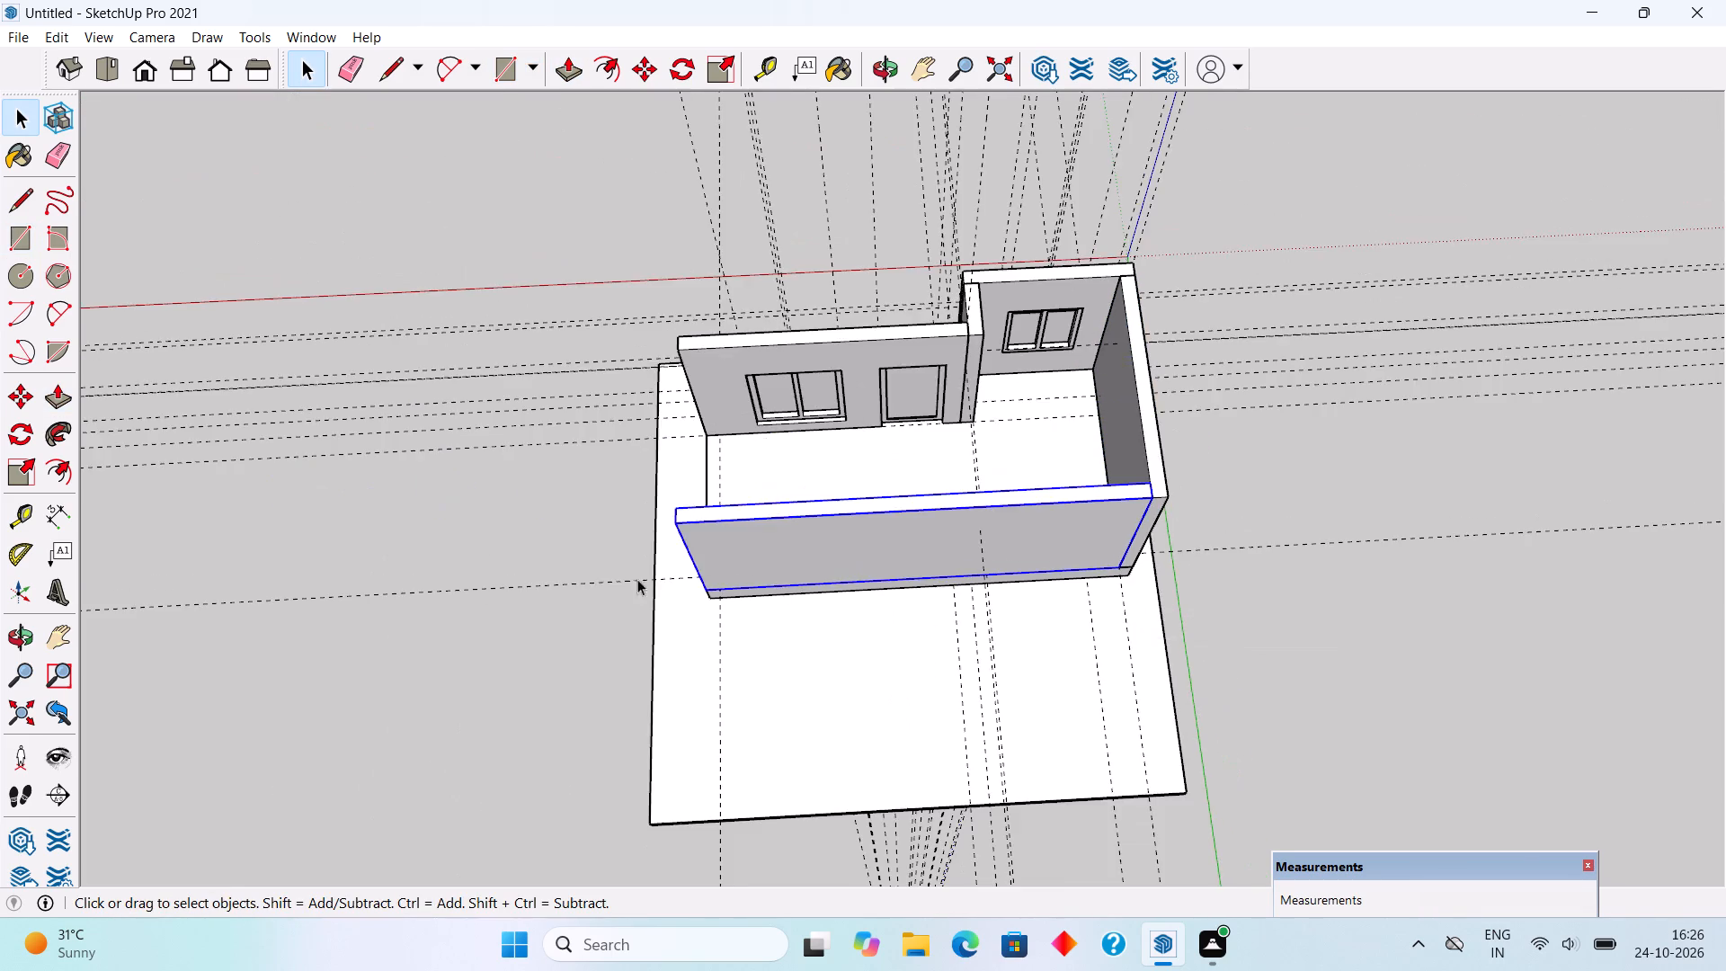
{"action": "middle_click_drag", "start_coordinate": [592, 572], "coordinate": [1194, 451]}
{"action": "scroll", "coordinate": [937, 806], "scroll_direction": "up", "scroll_amount": 11}
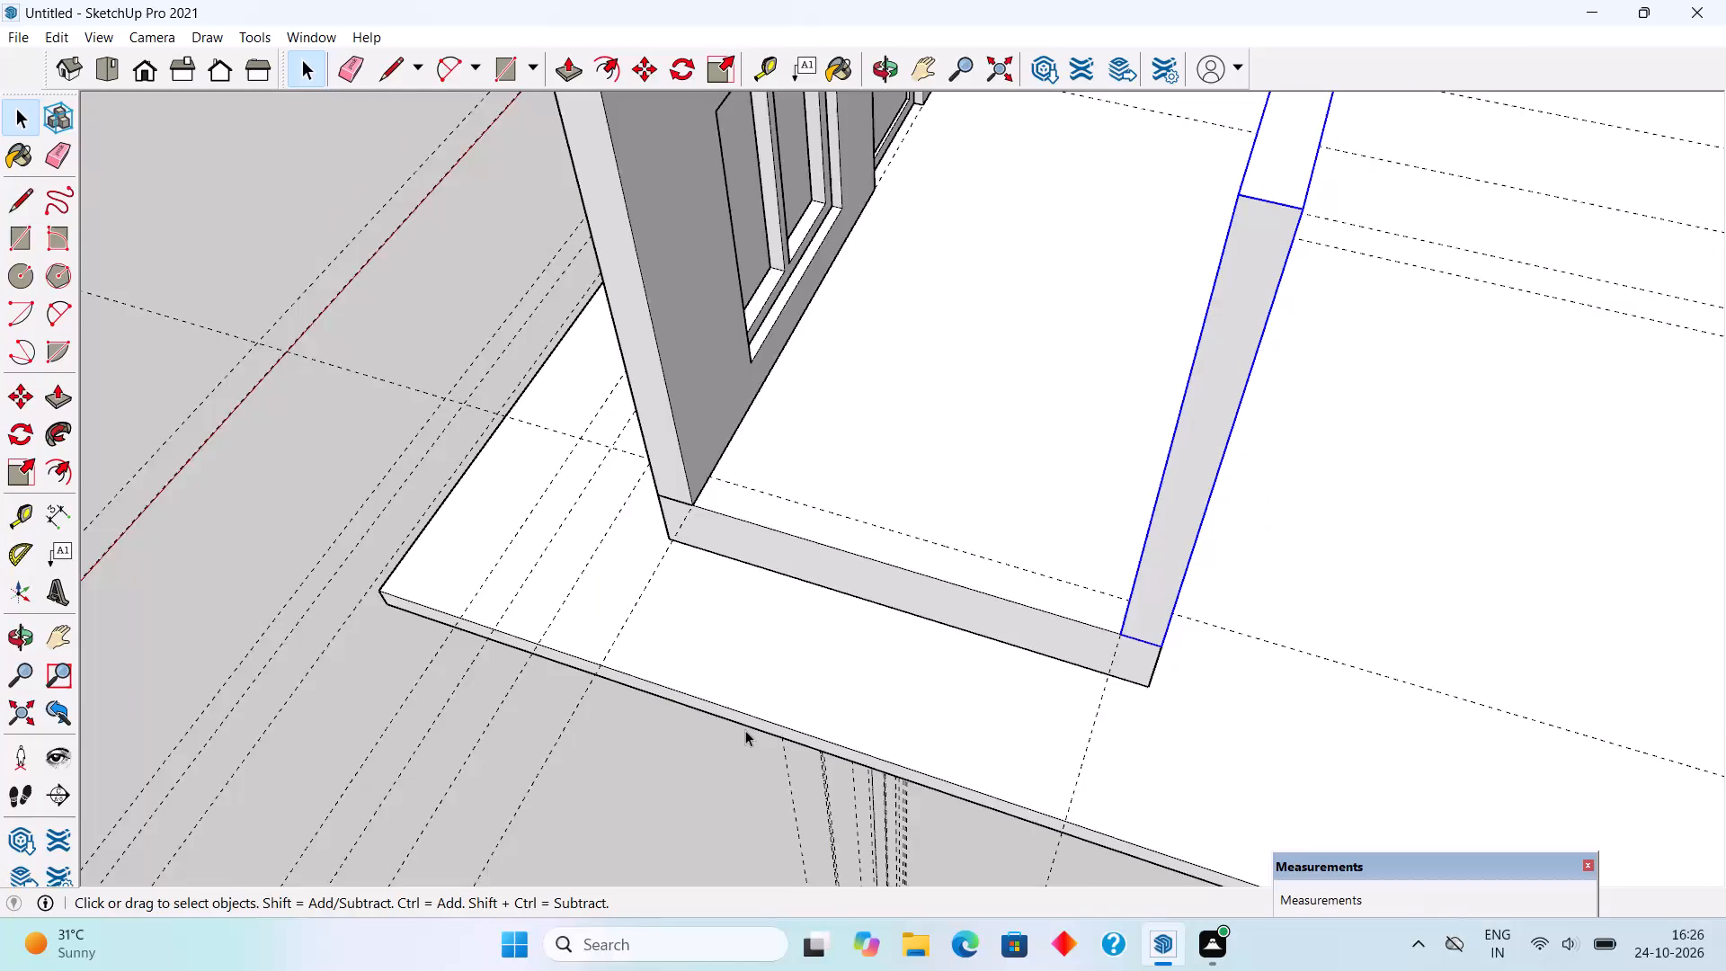
{"action": "scroll", "coordinate": [745, 730], "scroll_direction": "up", "scroll_amount": 1}
{"action": "key", "text": "r"}
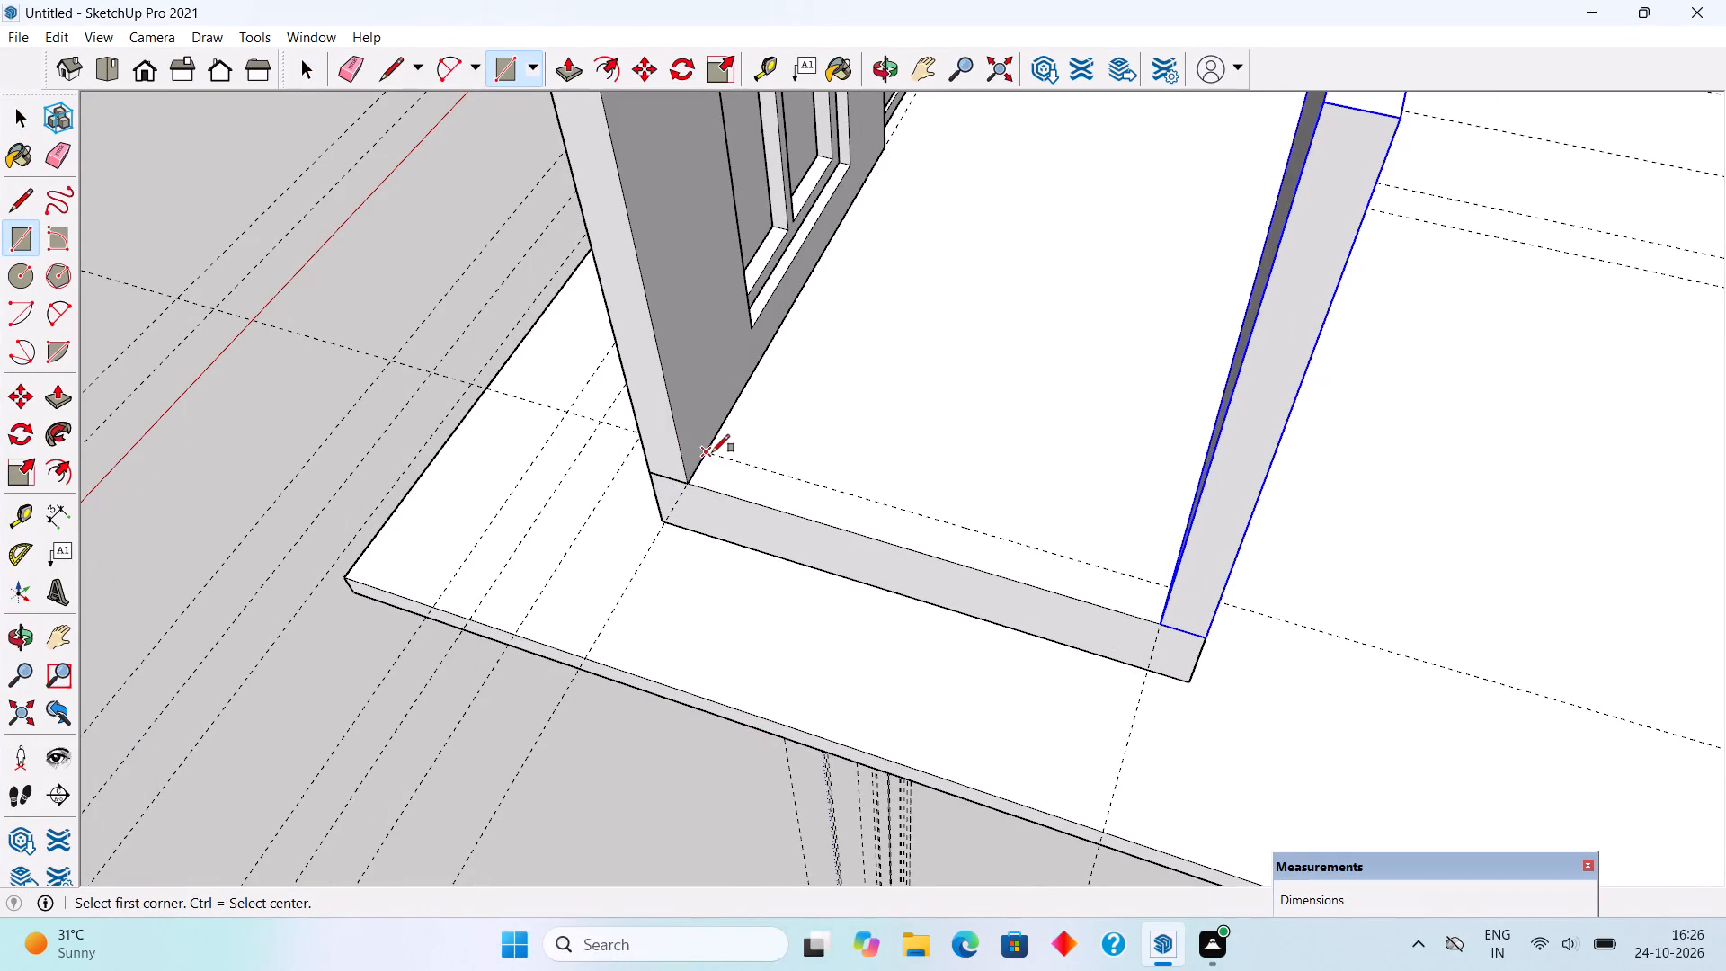
{"action": "left_click", "coordinate": [710, 452]}
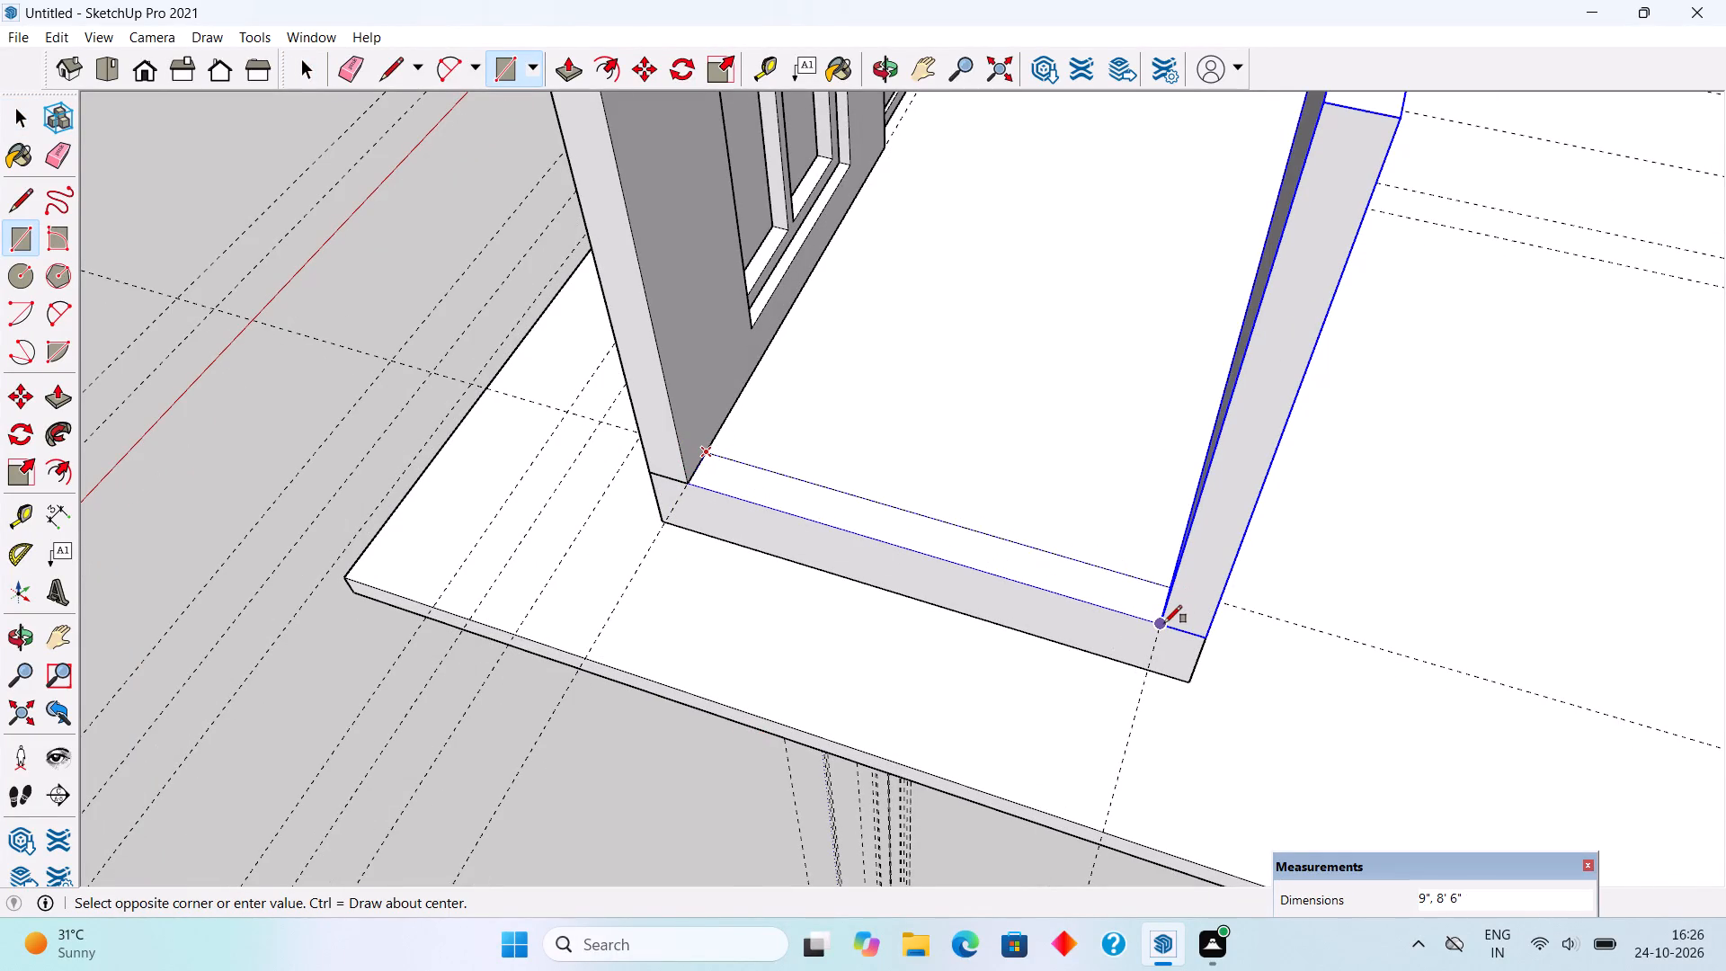
{"action": "left_click", "coordinate": [1164, 623]}
{"action": "key", "text": "p"}
{"action": "left_click", "coordinate": [1137, 605]}
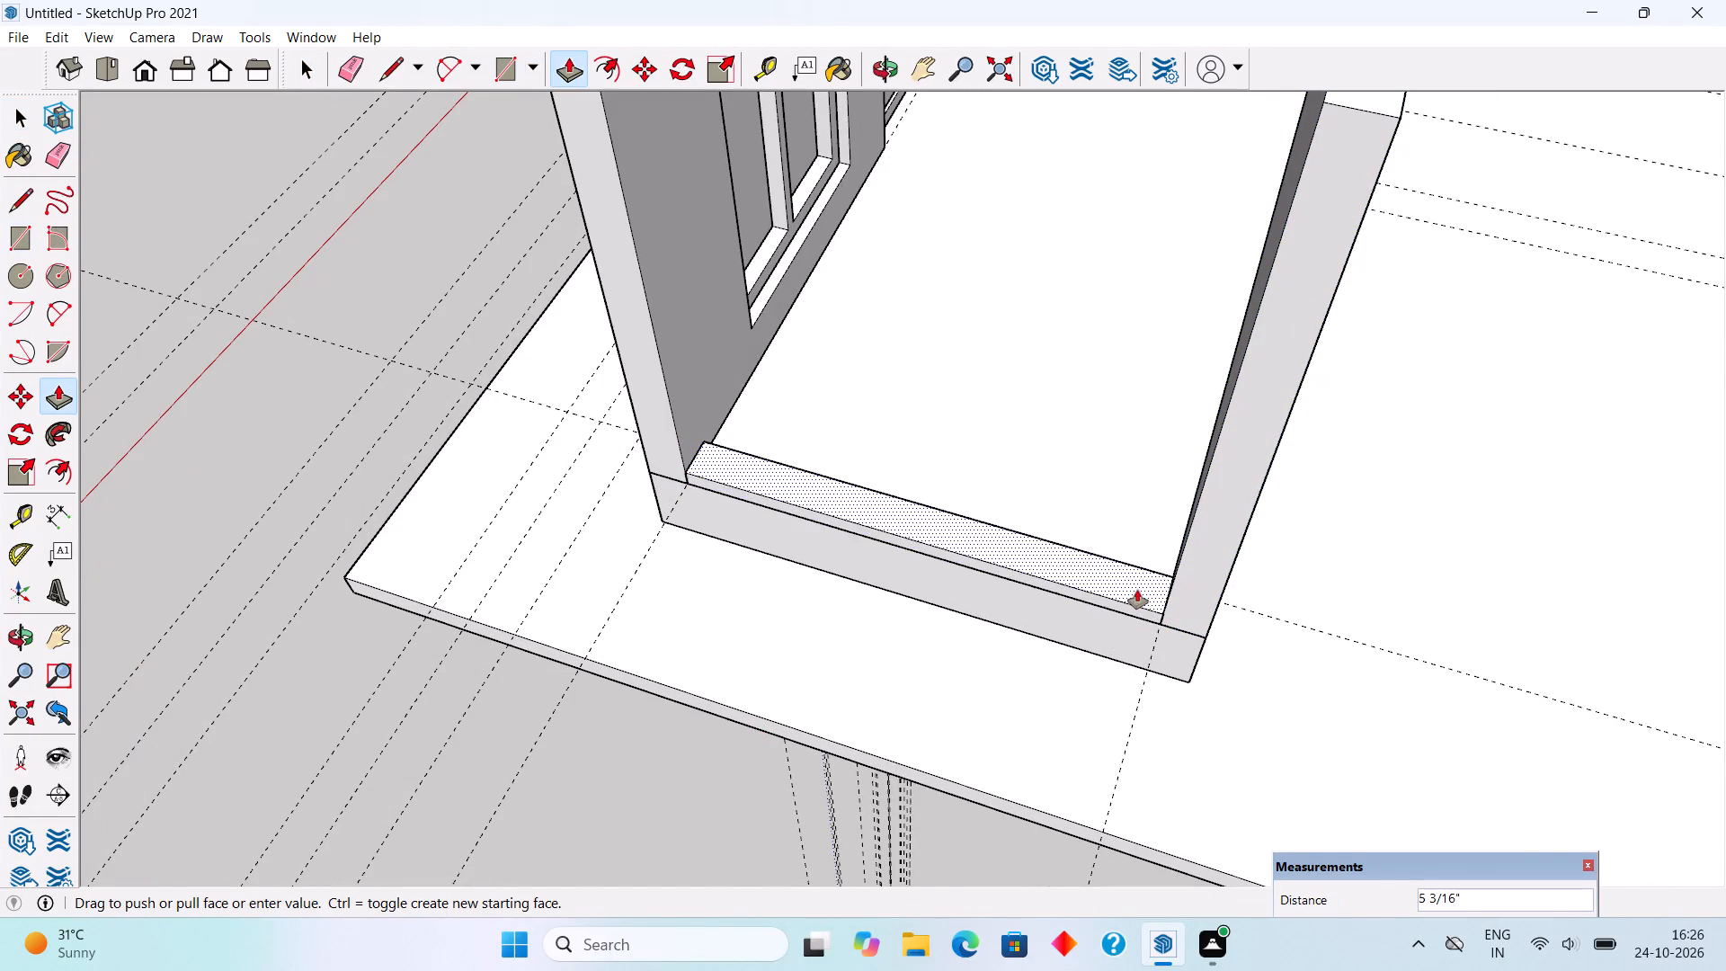
{"action": "scroll", "coordinate": [1137, 590], "scroll_direction": "down", "scroll_amount": 7}
{"action": "left_click", "coordinate": [1246, 372]}
{"action": "key", "text": "space"}
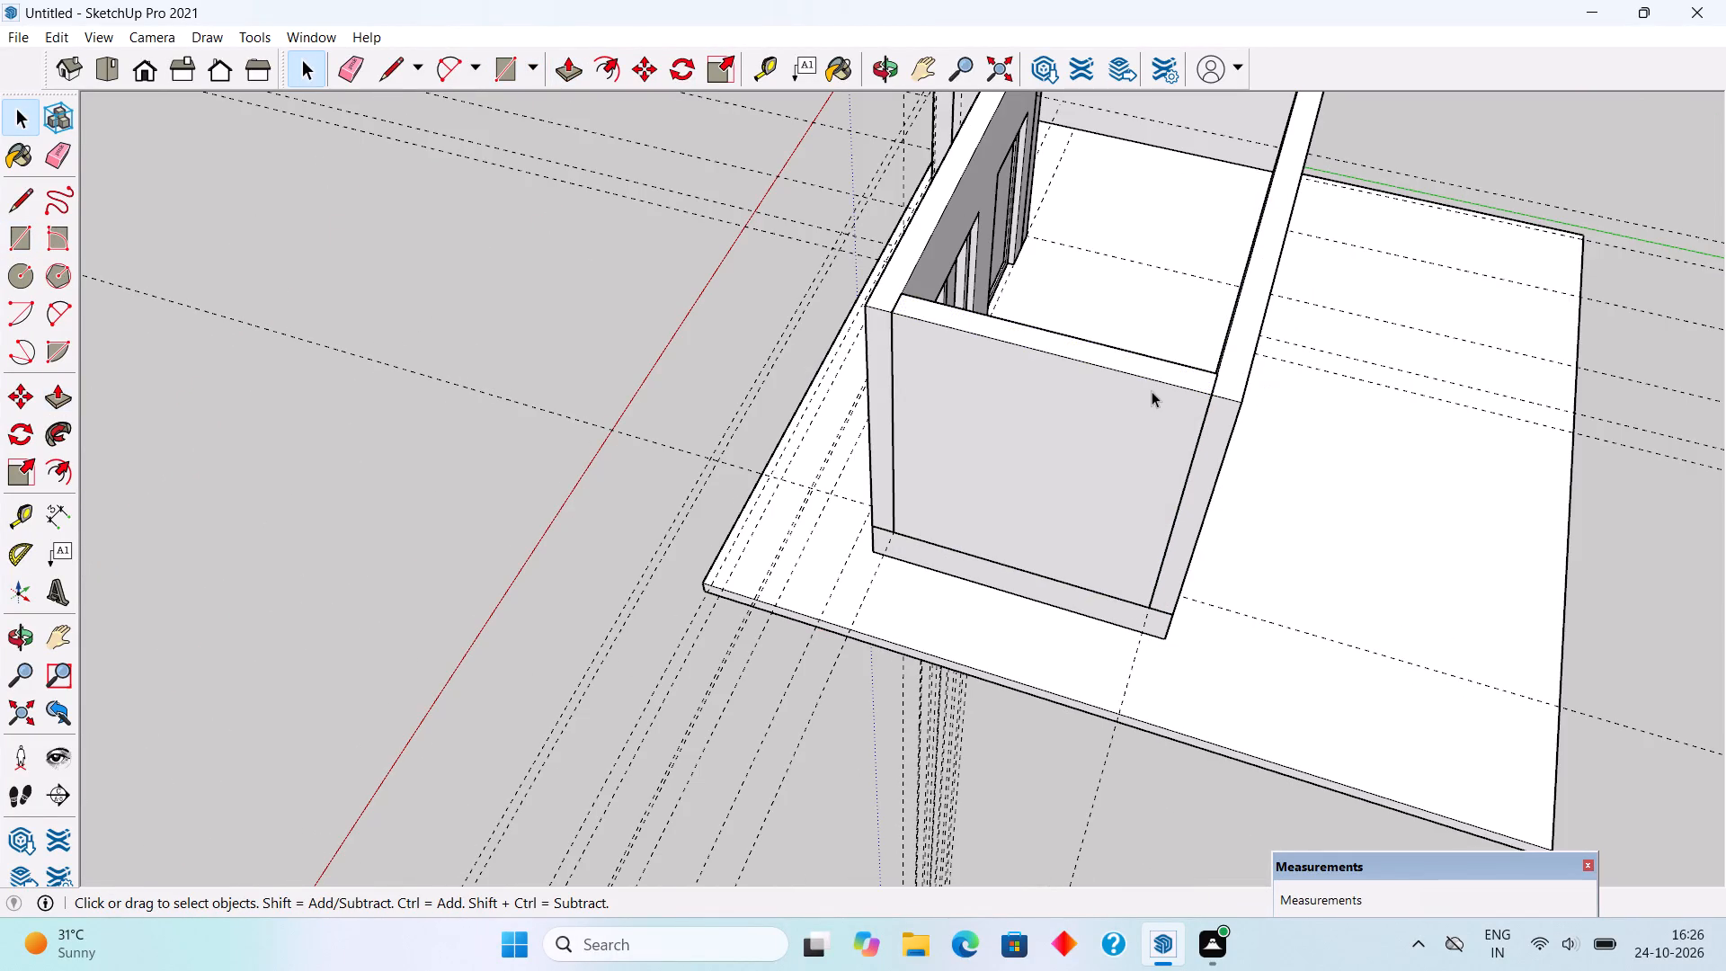
Make the new side wall closing the open end into a group.
{"action": "triple_click", "coordinate": [1152, 391]}
{"action": "right_click", "coordinate": [1151, 391]}
{"action": "left_click", "coordinate": [1248, 583]}
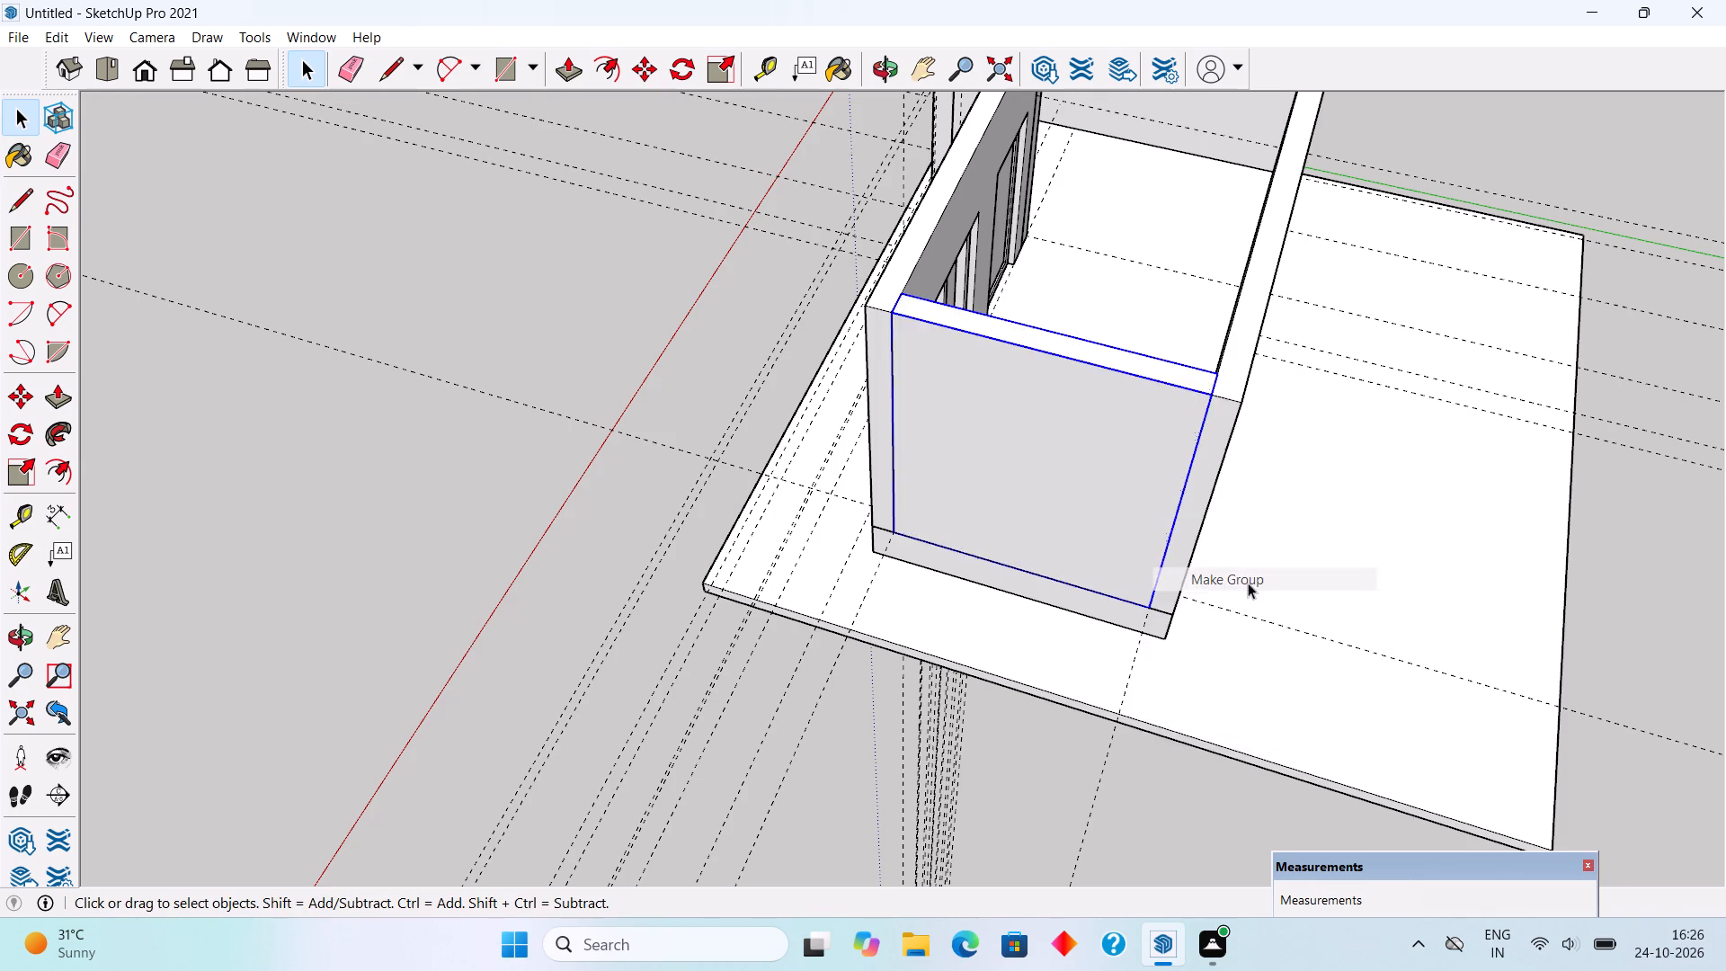
{"action": "scroll", "coordinate": [1248, 583], "scroll_direction": "down", "scroll_amount": 10}
{"action": "left_click", "coordinate": [1614, 307]}
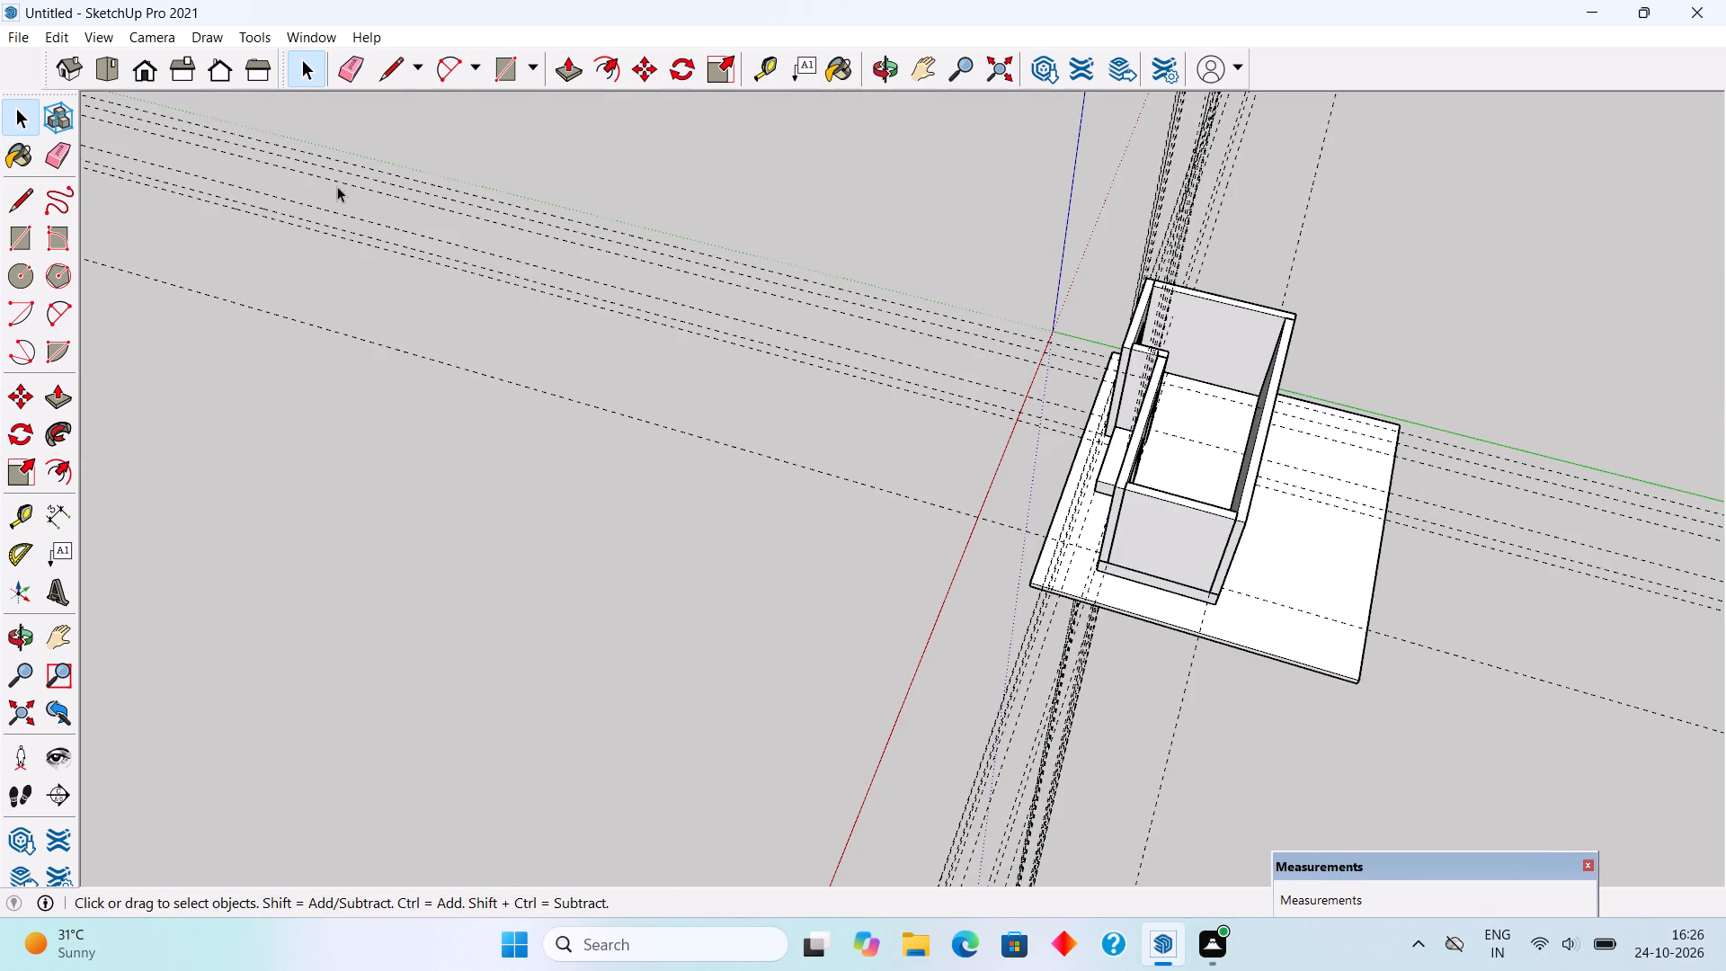
Draw a 23' 3" by 12' 3" roof rectangle across the wall tops and extrude it up 6" as a slab.
{"action": "middle_click_drag", "start_coordinate": [690, 385], "coordinate": [1401, 168]}
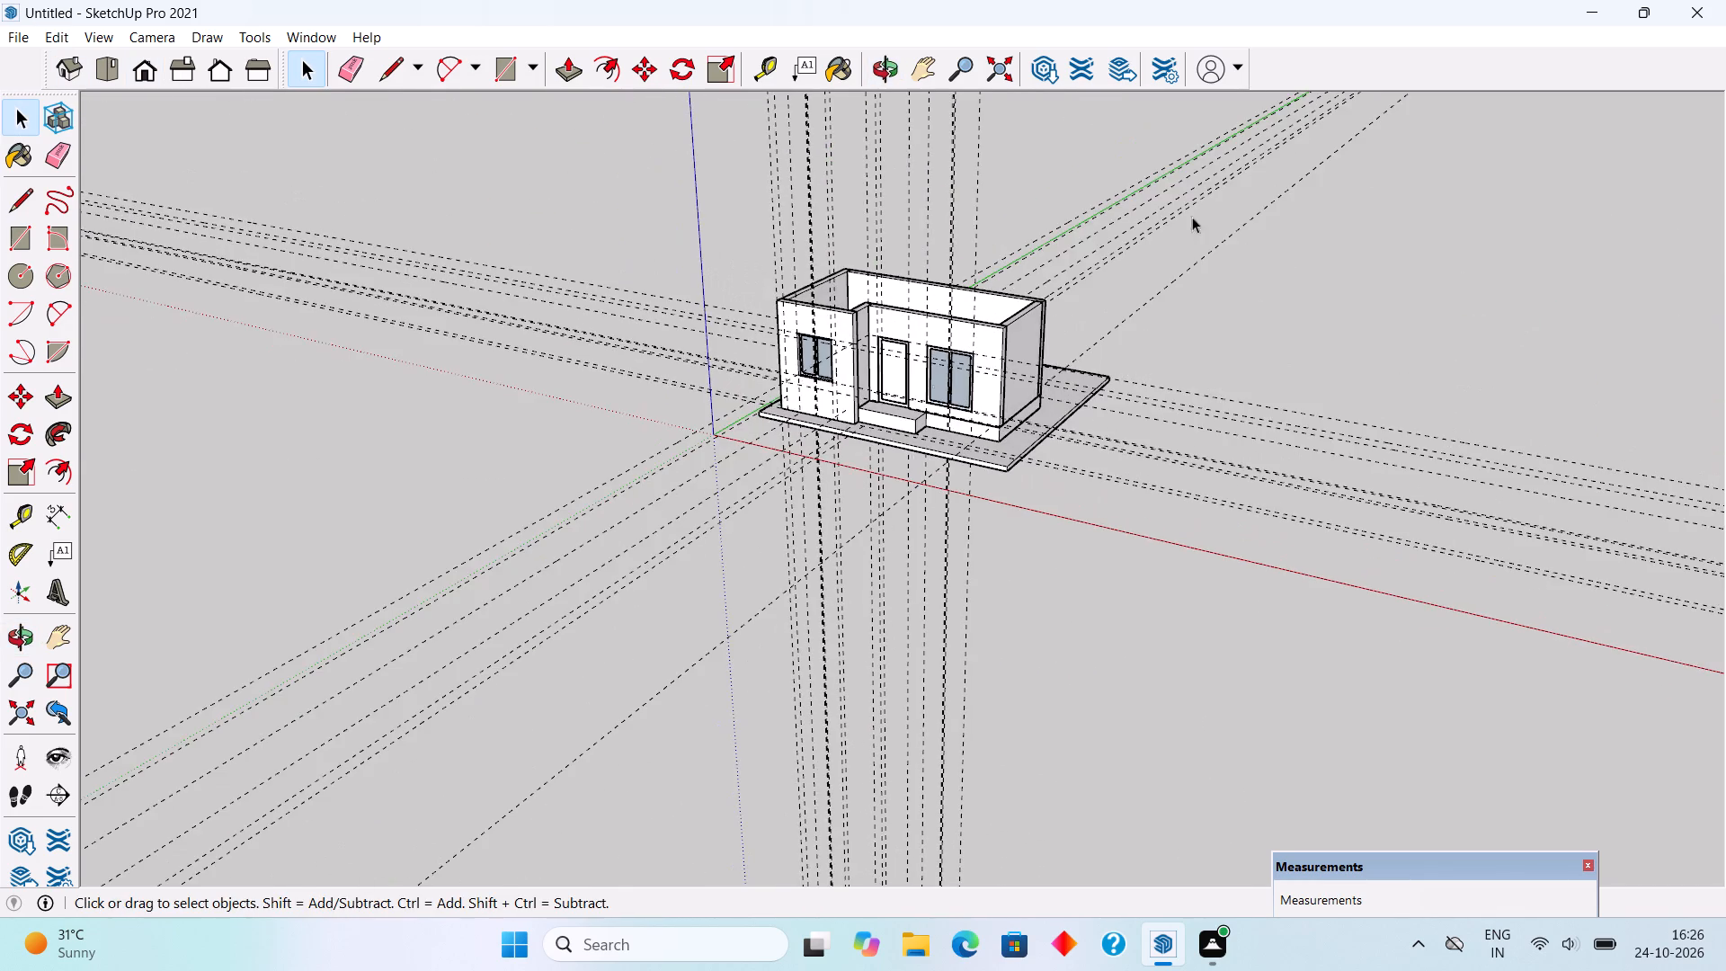
{"action": "middle_click_drag", "start_coordinate": [791, 561], "coordinate": [1038, 431]}
{"action": "scroll", "coordinate": [1038, 431], "scroll_direction": "up", "scroll_amount": 3}
{"action": "scroll", "coordinate": [907, 371], "scroll_direction": "up", "scroll_amount": 3}
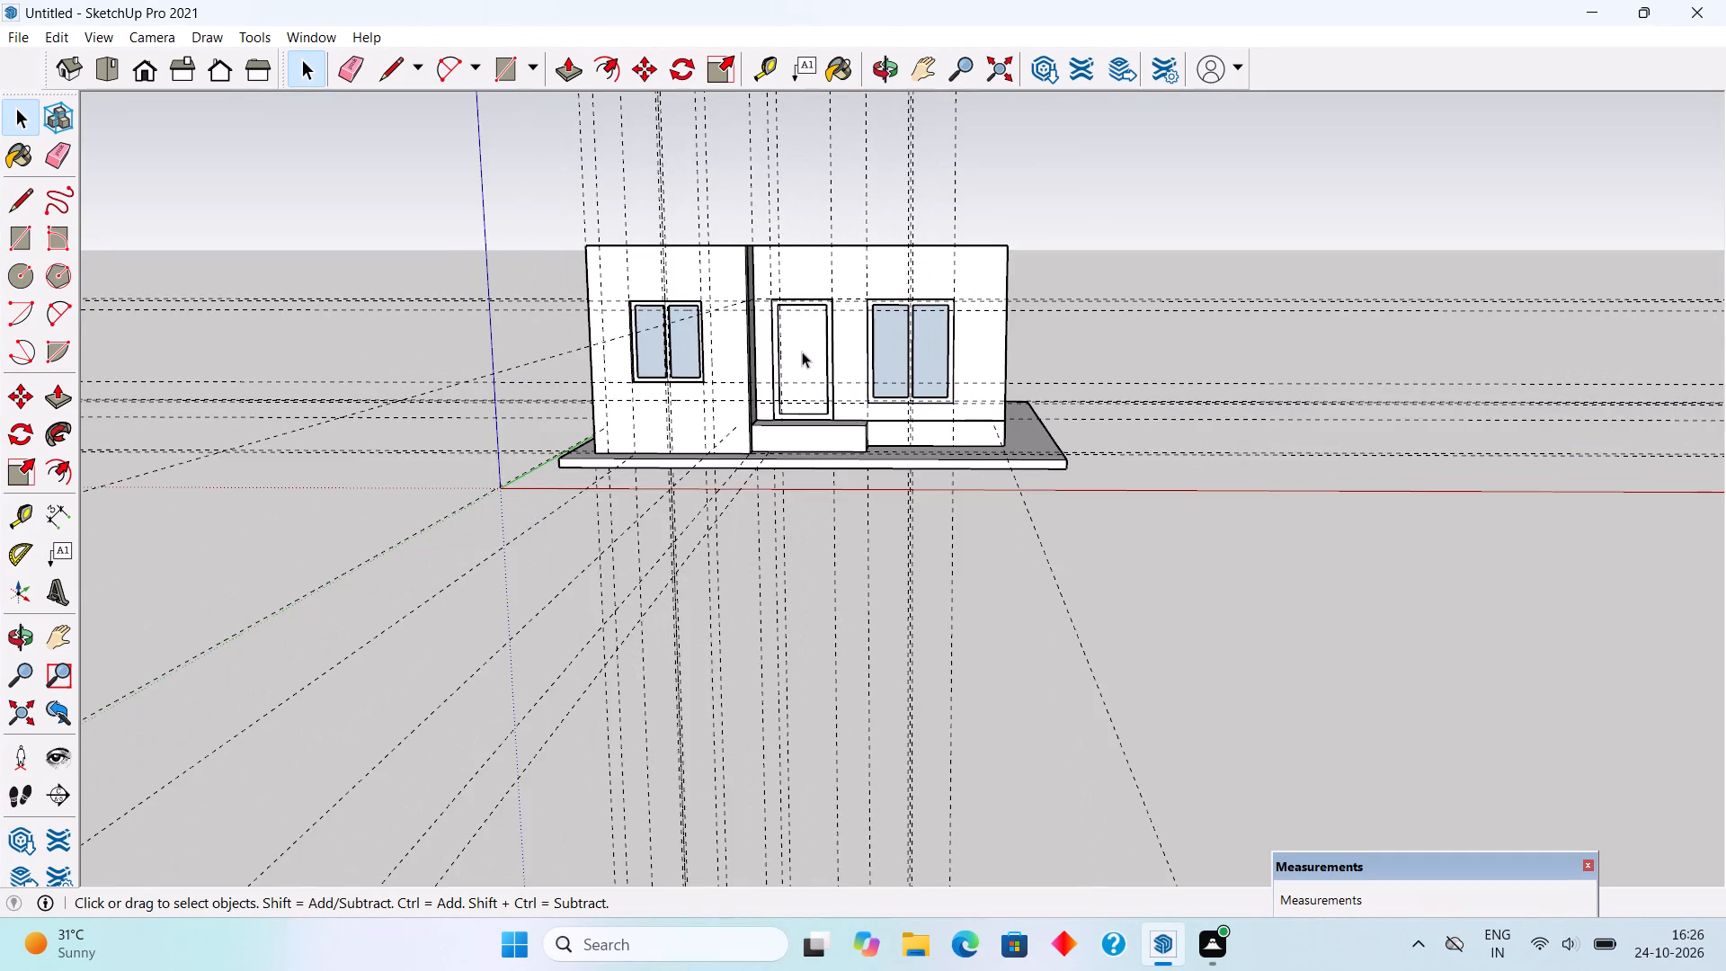
{"action": "scroll", "coordinate": [802, 352], "scroll_direction": "up", "scroll_amount": 4}
{"action": "middle_click_drag", "start_coordinate": [799, 362], "coordinate": [910, 771]}
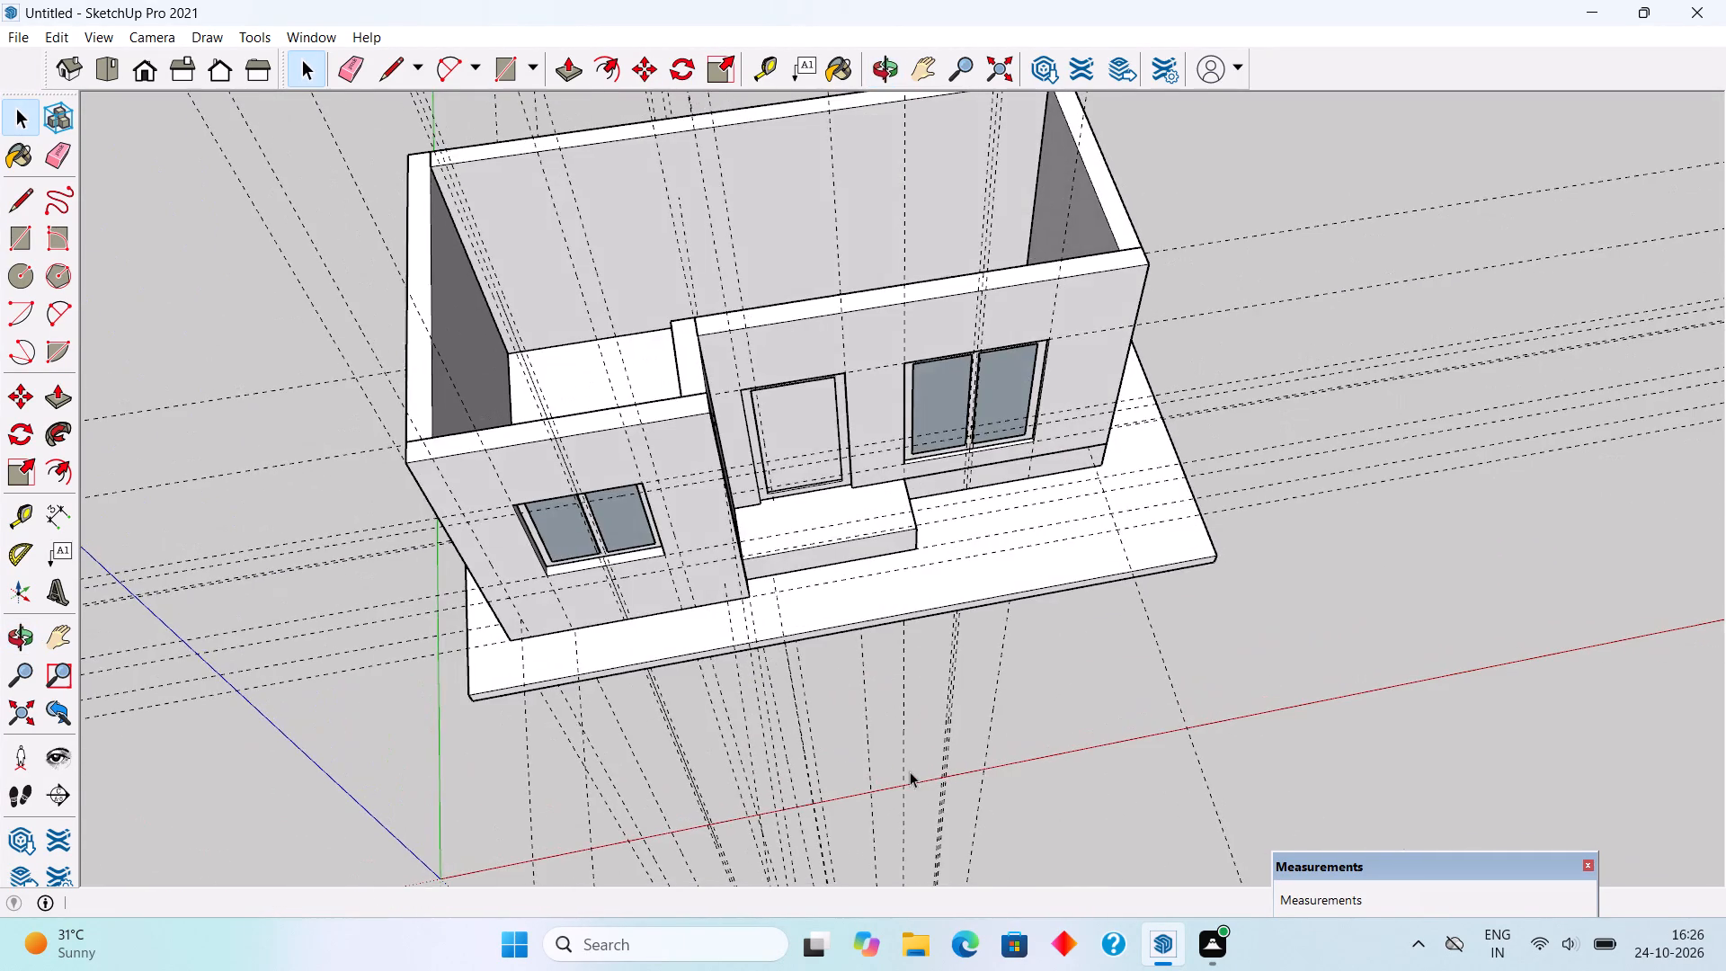
{"action": "scroll", "coordinate": [904, 762], "scroll_direction": "down", "scroll_amount": 3}
{"action": "middle_click_drag", "start_coordinate": [866, 574], "coordinate": [930, 686]}
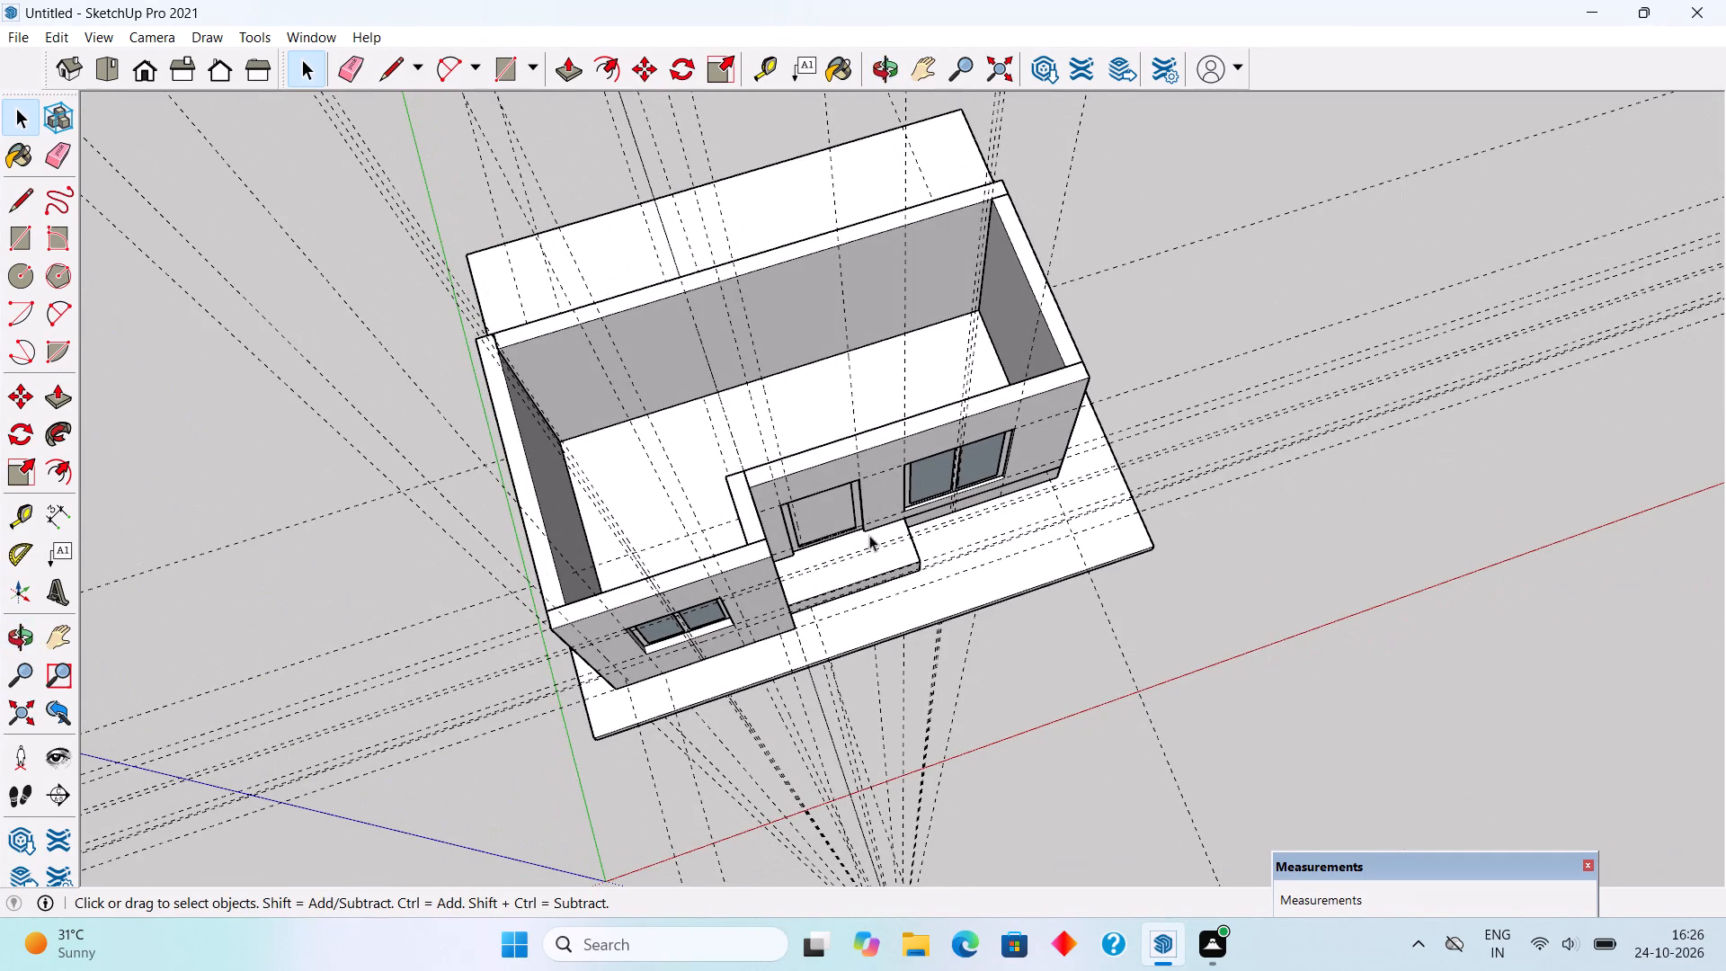
{"action": "key", "text": "r"}
{"action": "scroll", "coordinate": [1010, 185], "scroll_direction": "up", "scroll_amount": 2}
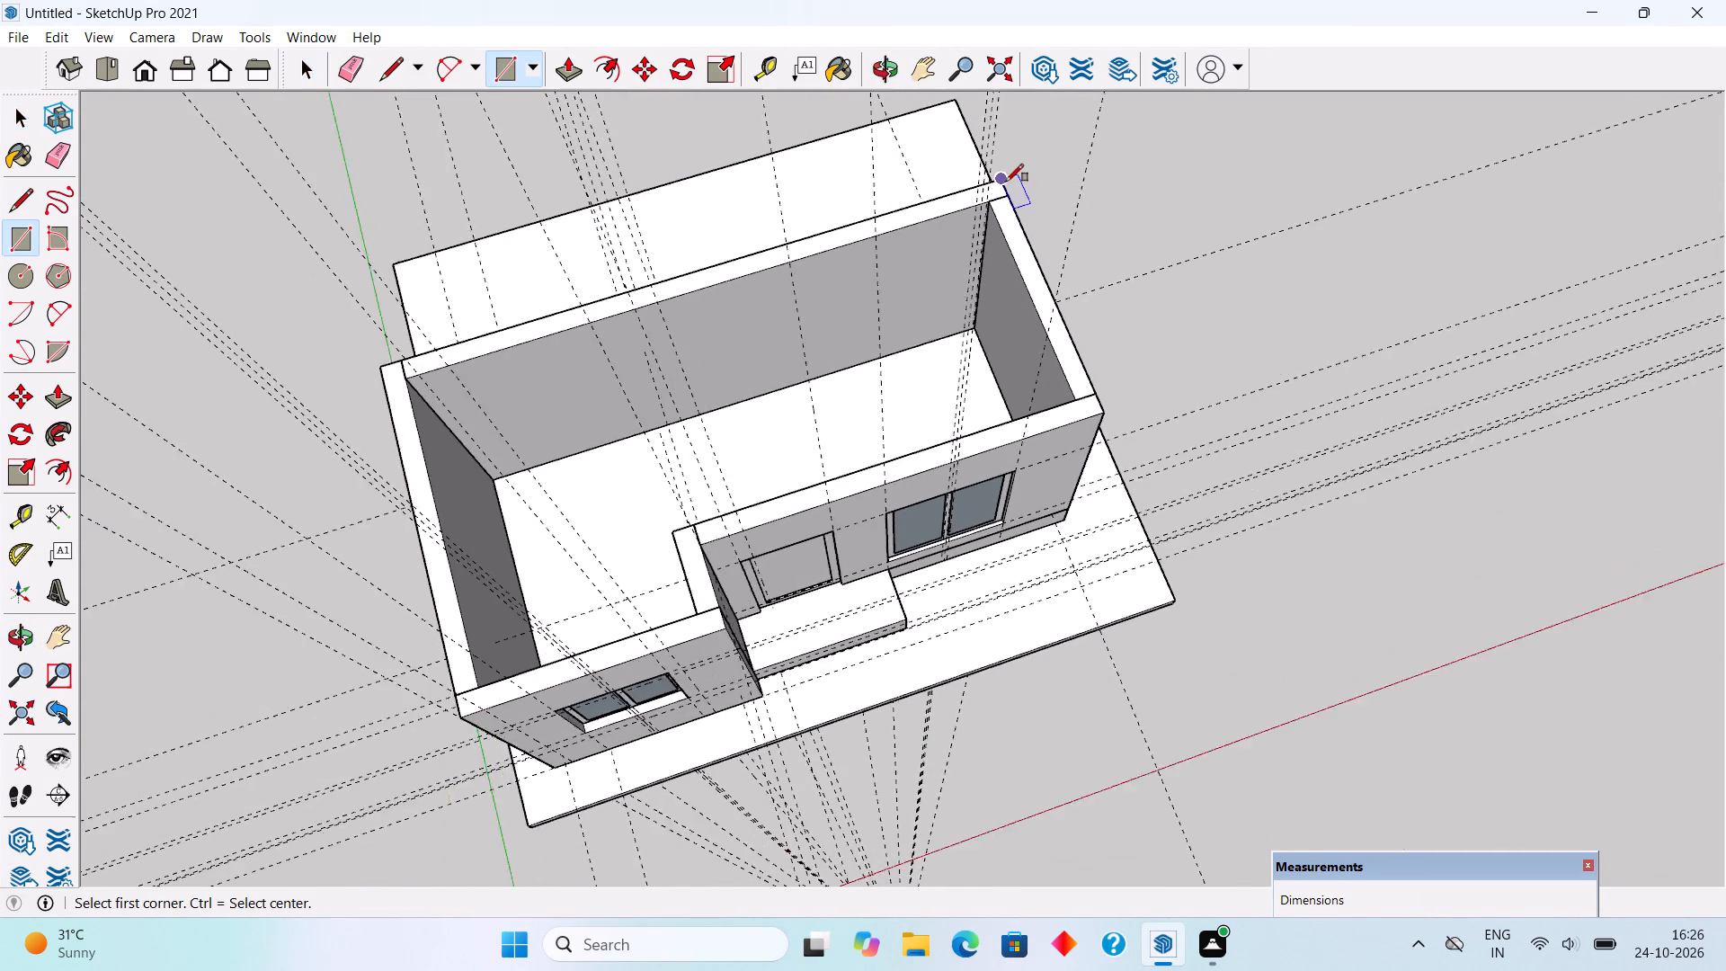
{"action": "scroll", "coordinate": [1006, 182], "scroll_direction": "up", "scroll_amount": 1}
{"action": "left_click", "coordinate": [997, 179]}
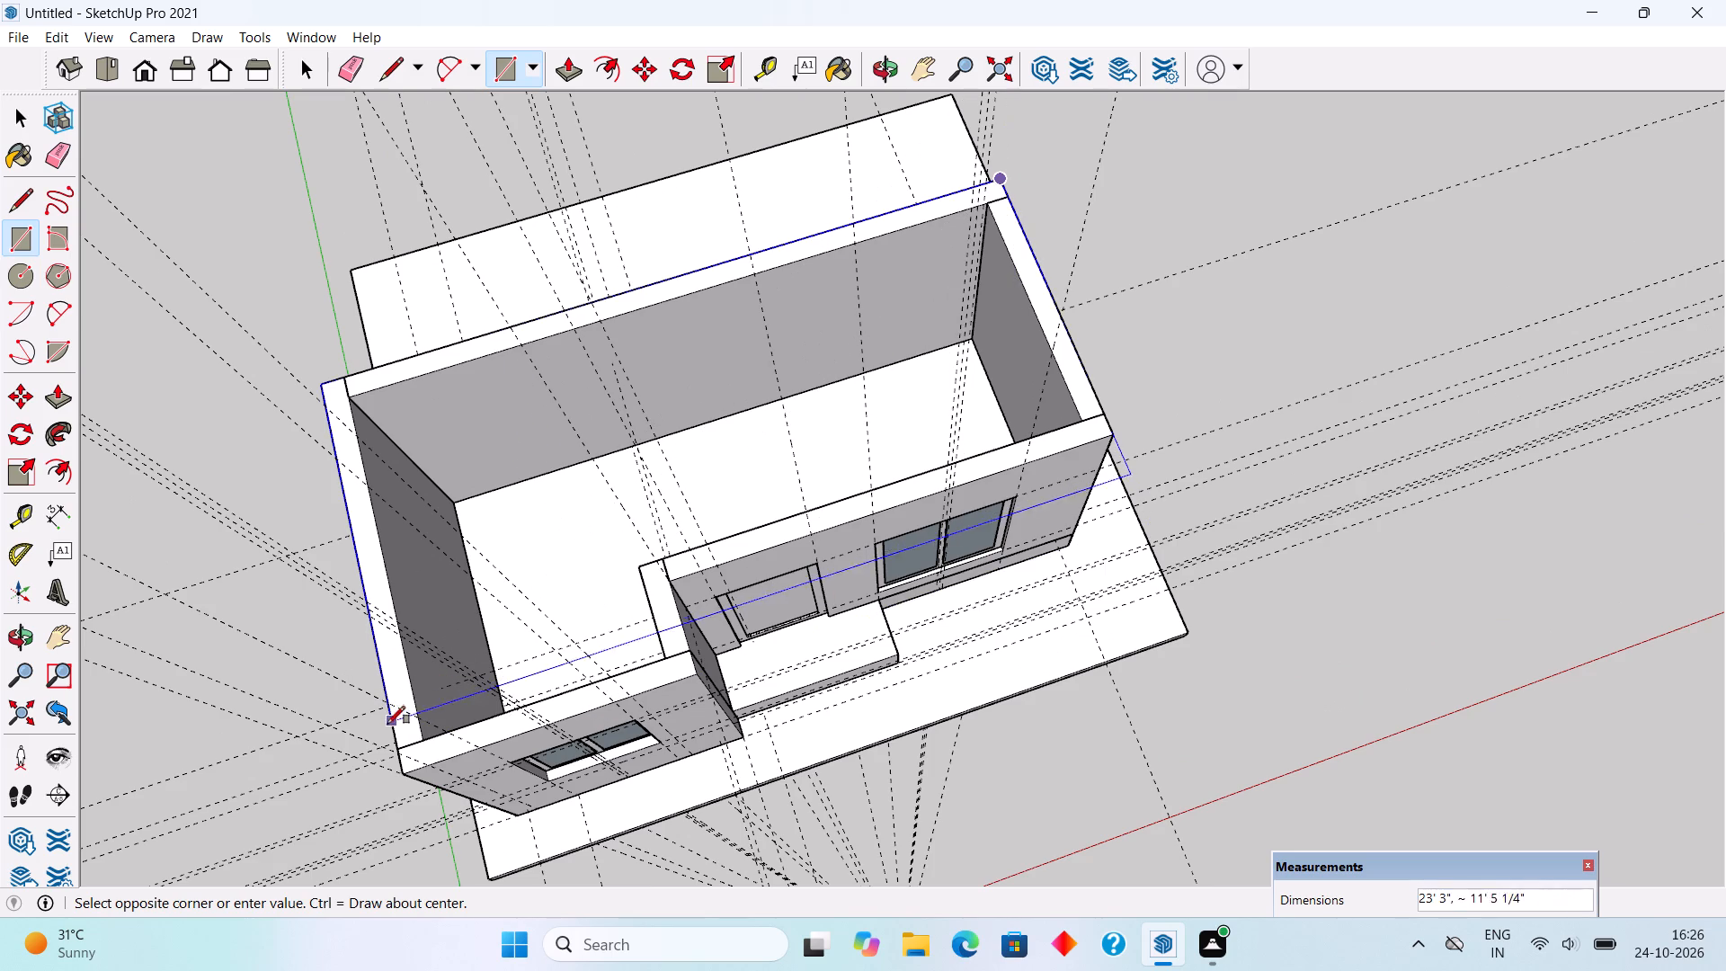
{"action": "left_click", "coordinate": [397, 744]}
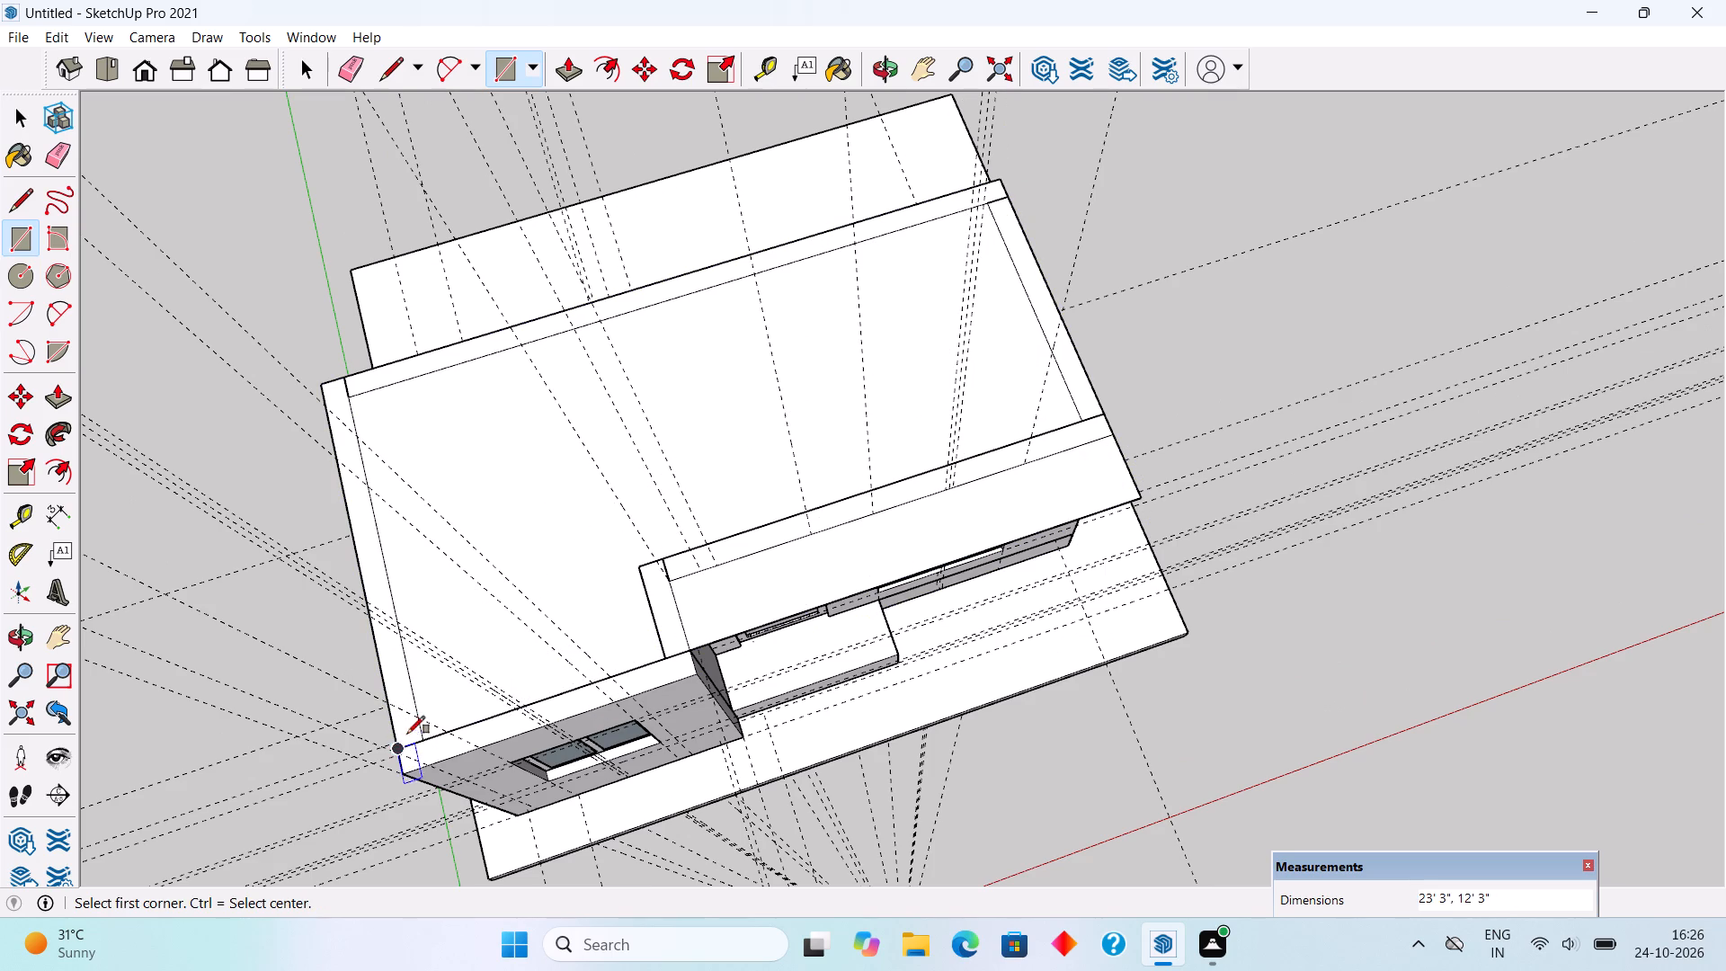
{"action": "key", "text": "p"}
{"action": "left_click", "coordinate": [530, 699]}
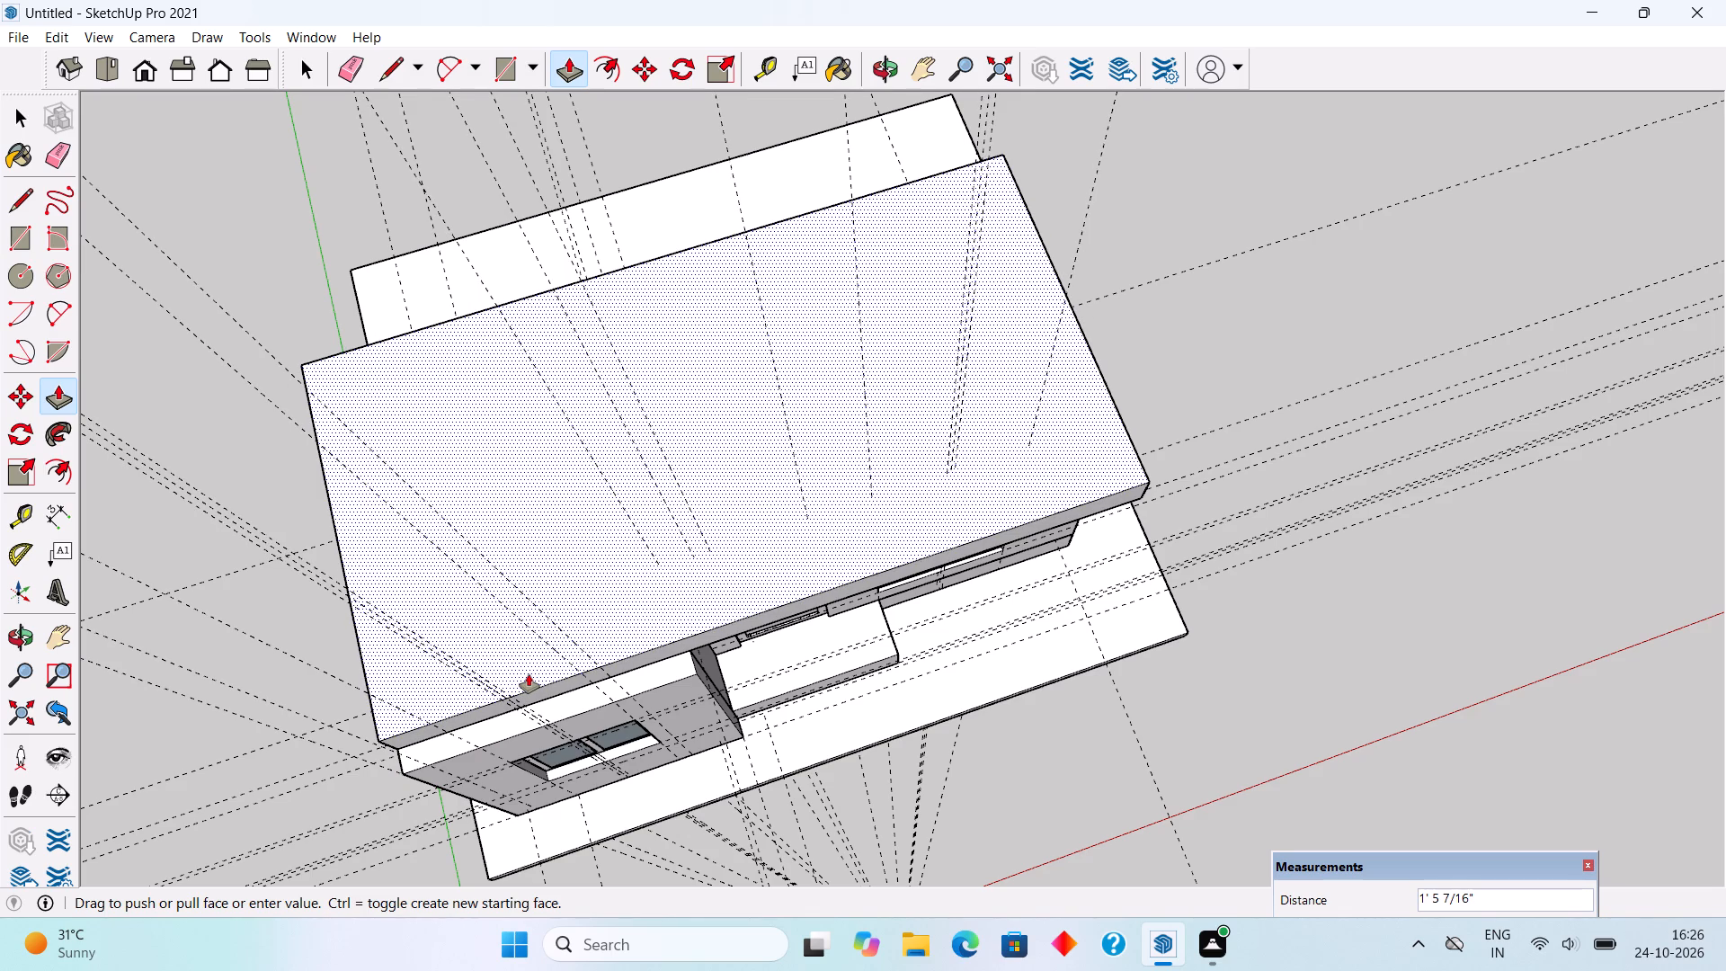
{"action": "type", "text": "6\""}
{"action": "key", "text": "Return"}
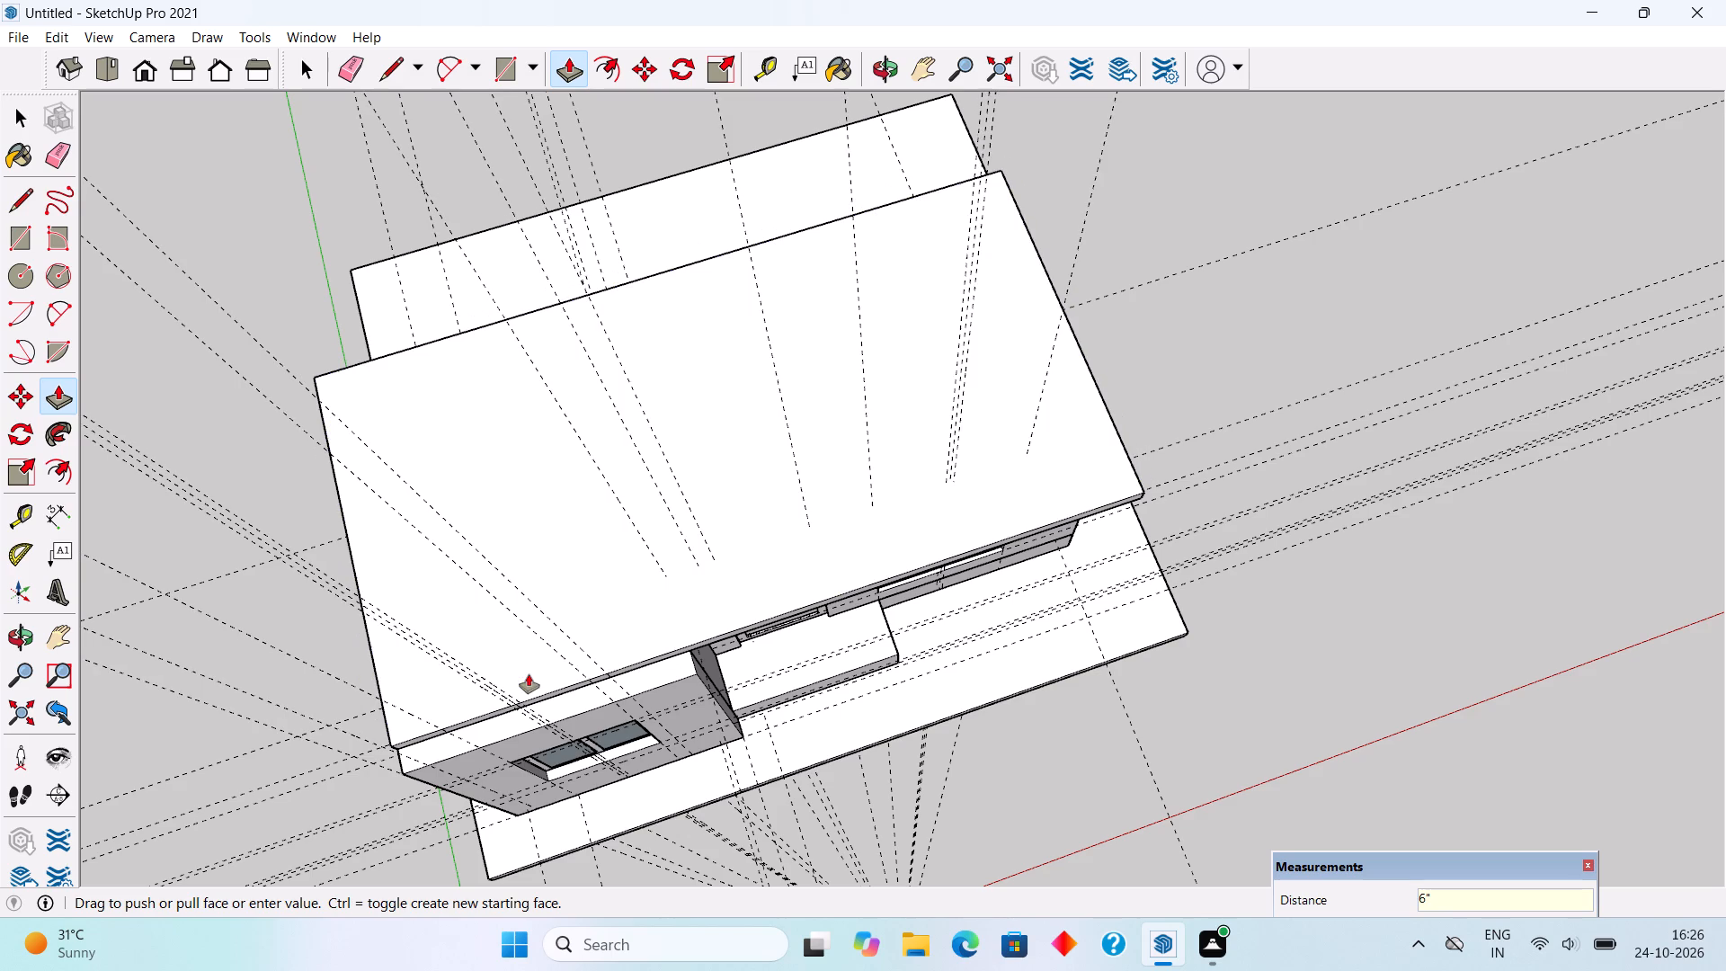
{"action": "key", "text": "space"}
Make the roof slab into a group.
{"action": "triple_click", "coordinate": [440, 672]}
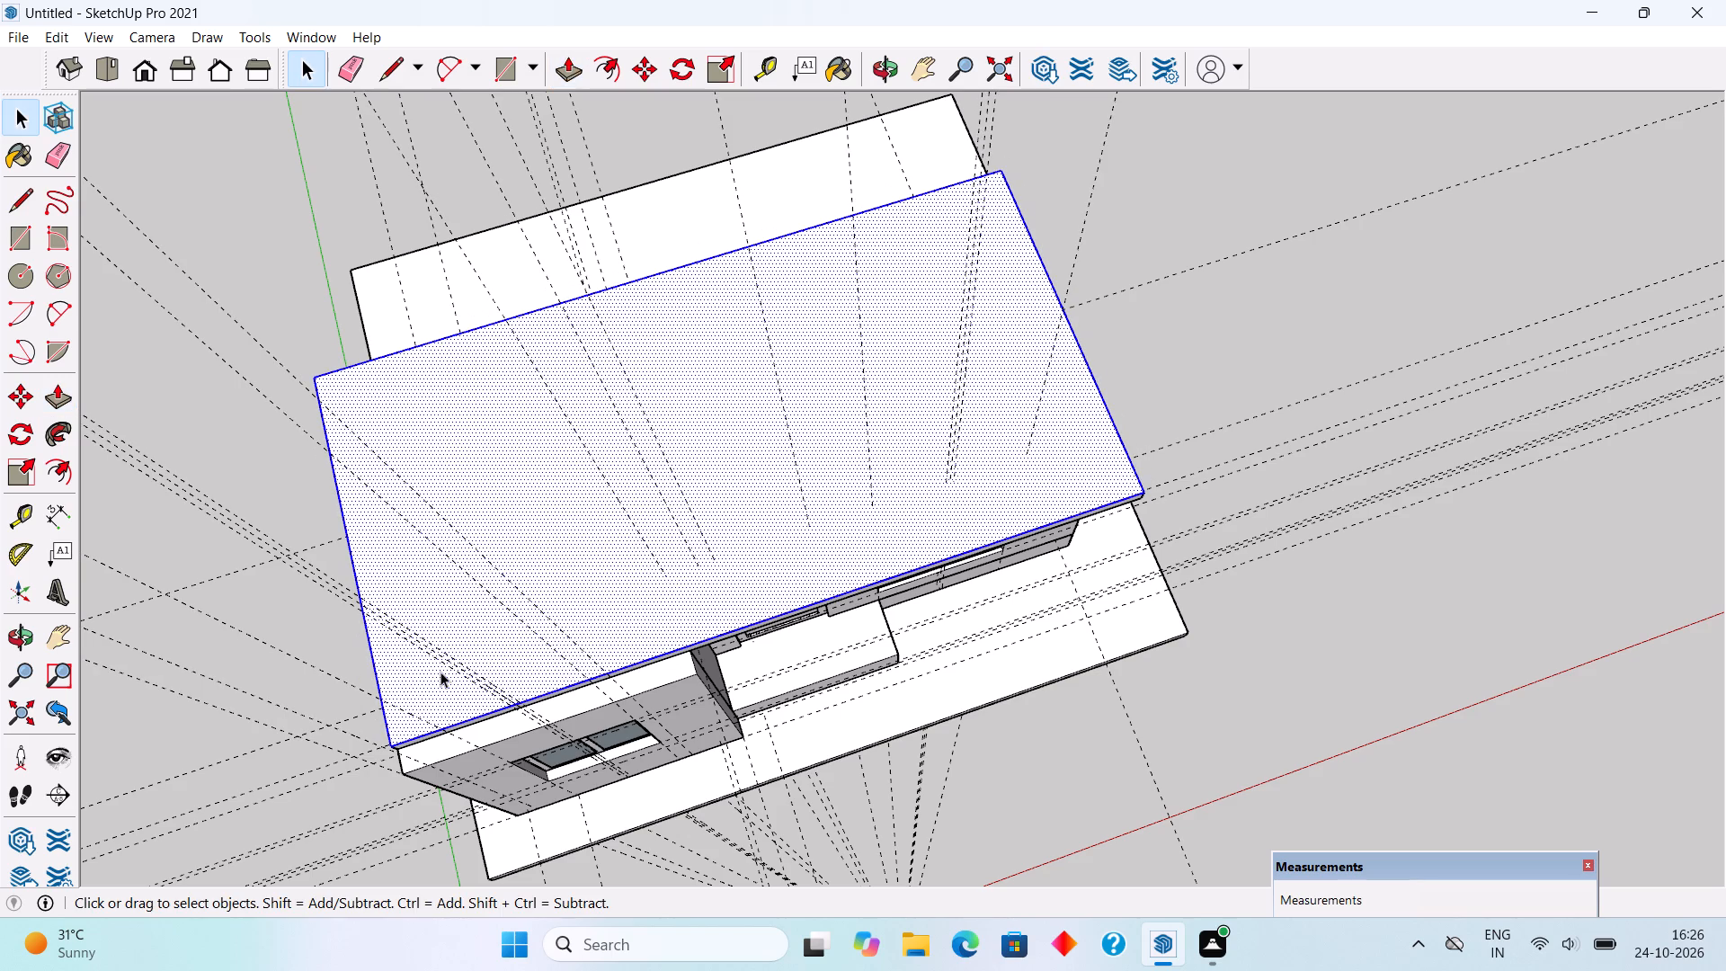
{"action": "right_click", "coordinate": [440, 672]}
{"action": "left_click", "coordinate": [495, 522]}
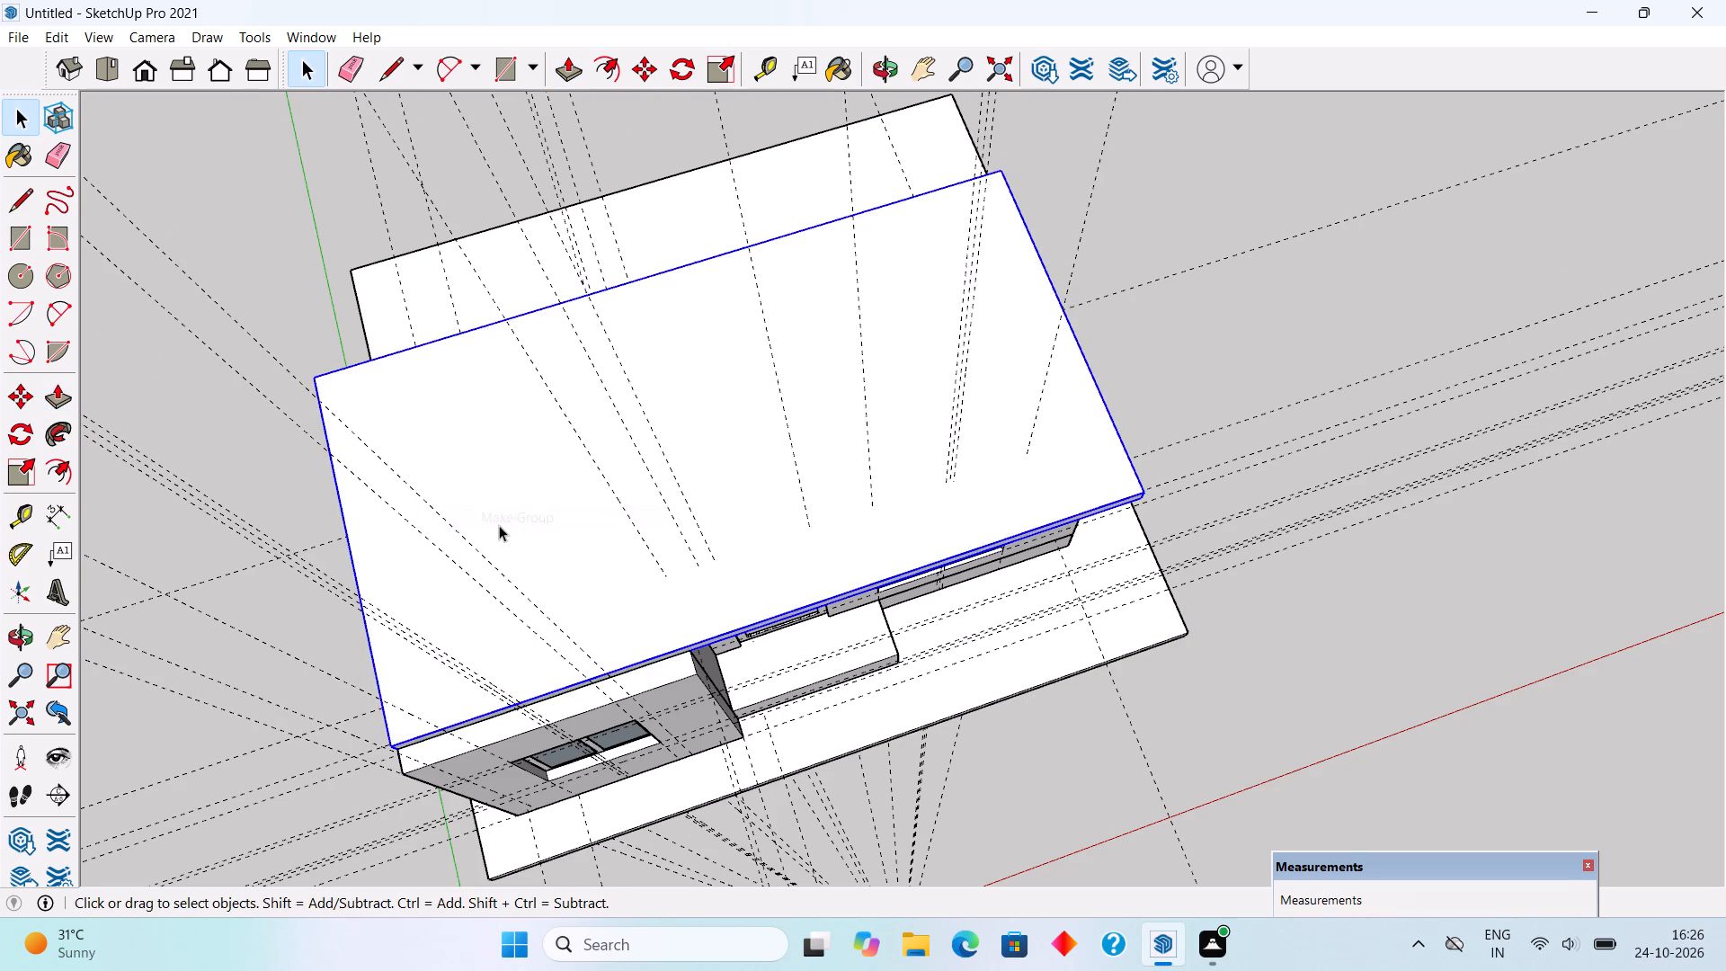
Delete all construction guides from the model.
{"action": "scroll", "coordinate": [499, 525], "scroll_direction": "down", "scroll_amount": 6}
{"action": "middle_click_drag", "start_coordinate": [537, 592], "coordinate": [510, 223]}
{"action": "middle_click_drag", "start_coordinate": [595, 645], "coordinate": [520, 489]}
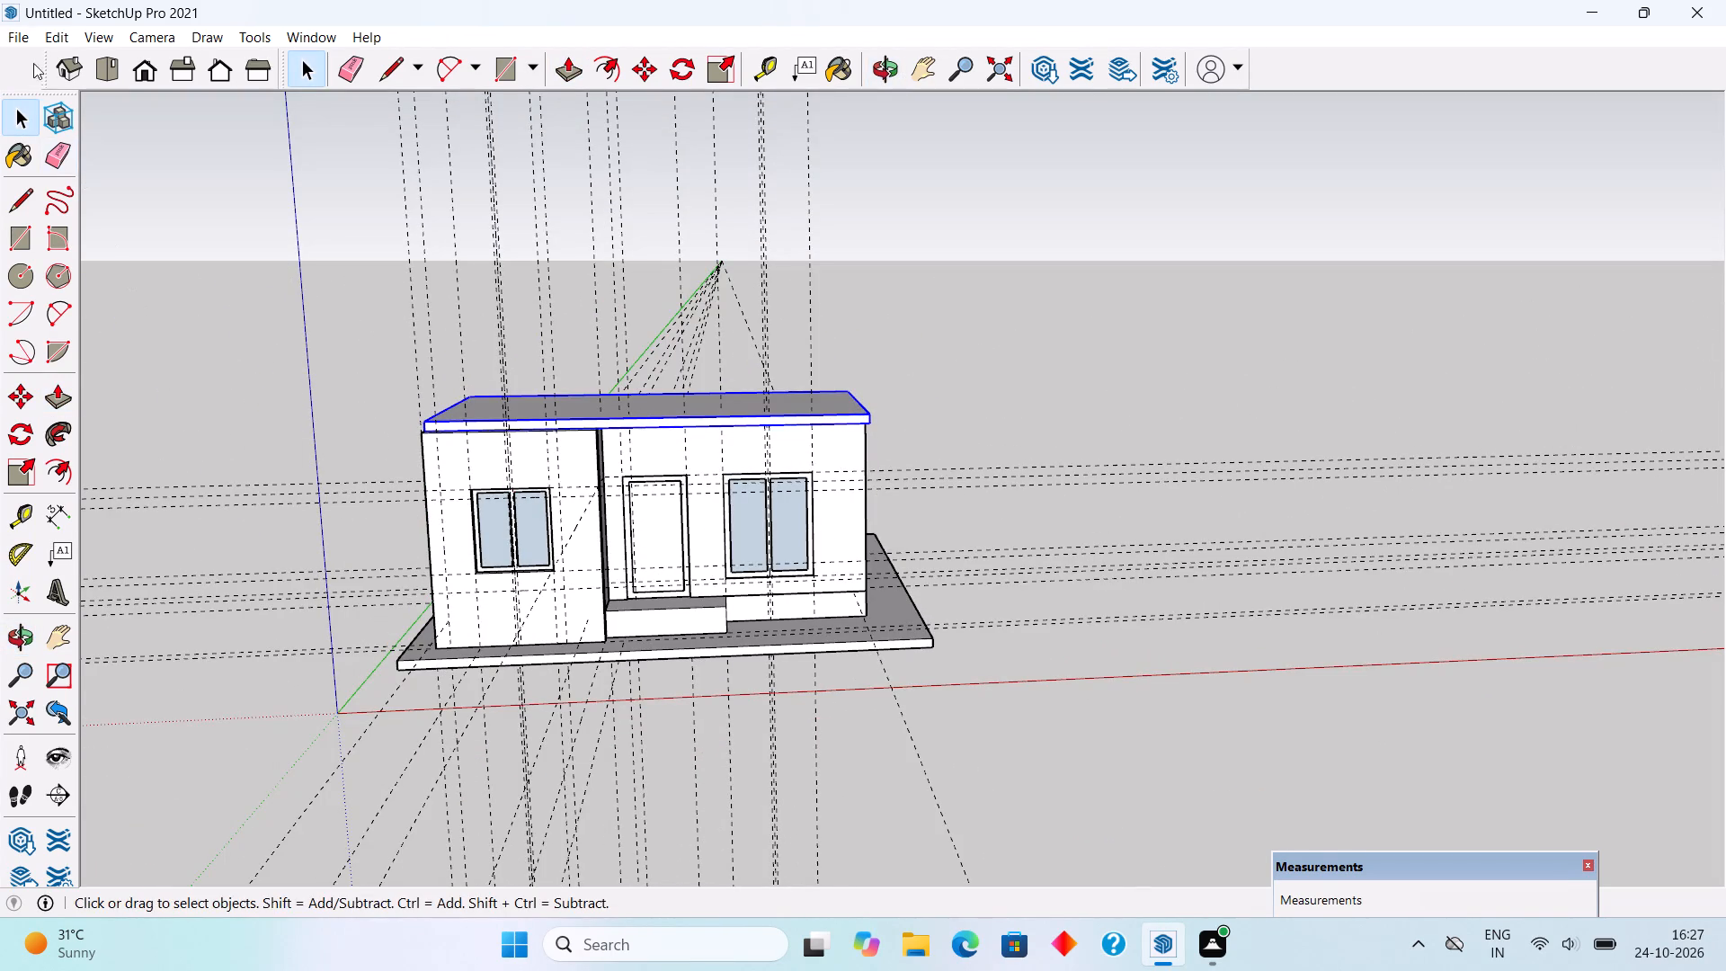
{"action": "left_click", "coordinate": [51, 27]}
{"action": "left_click", "coordinate": [191, 241]}
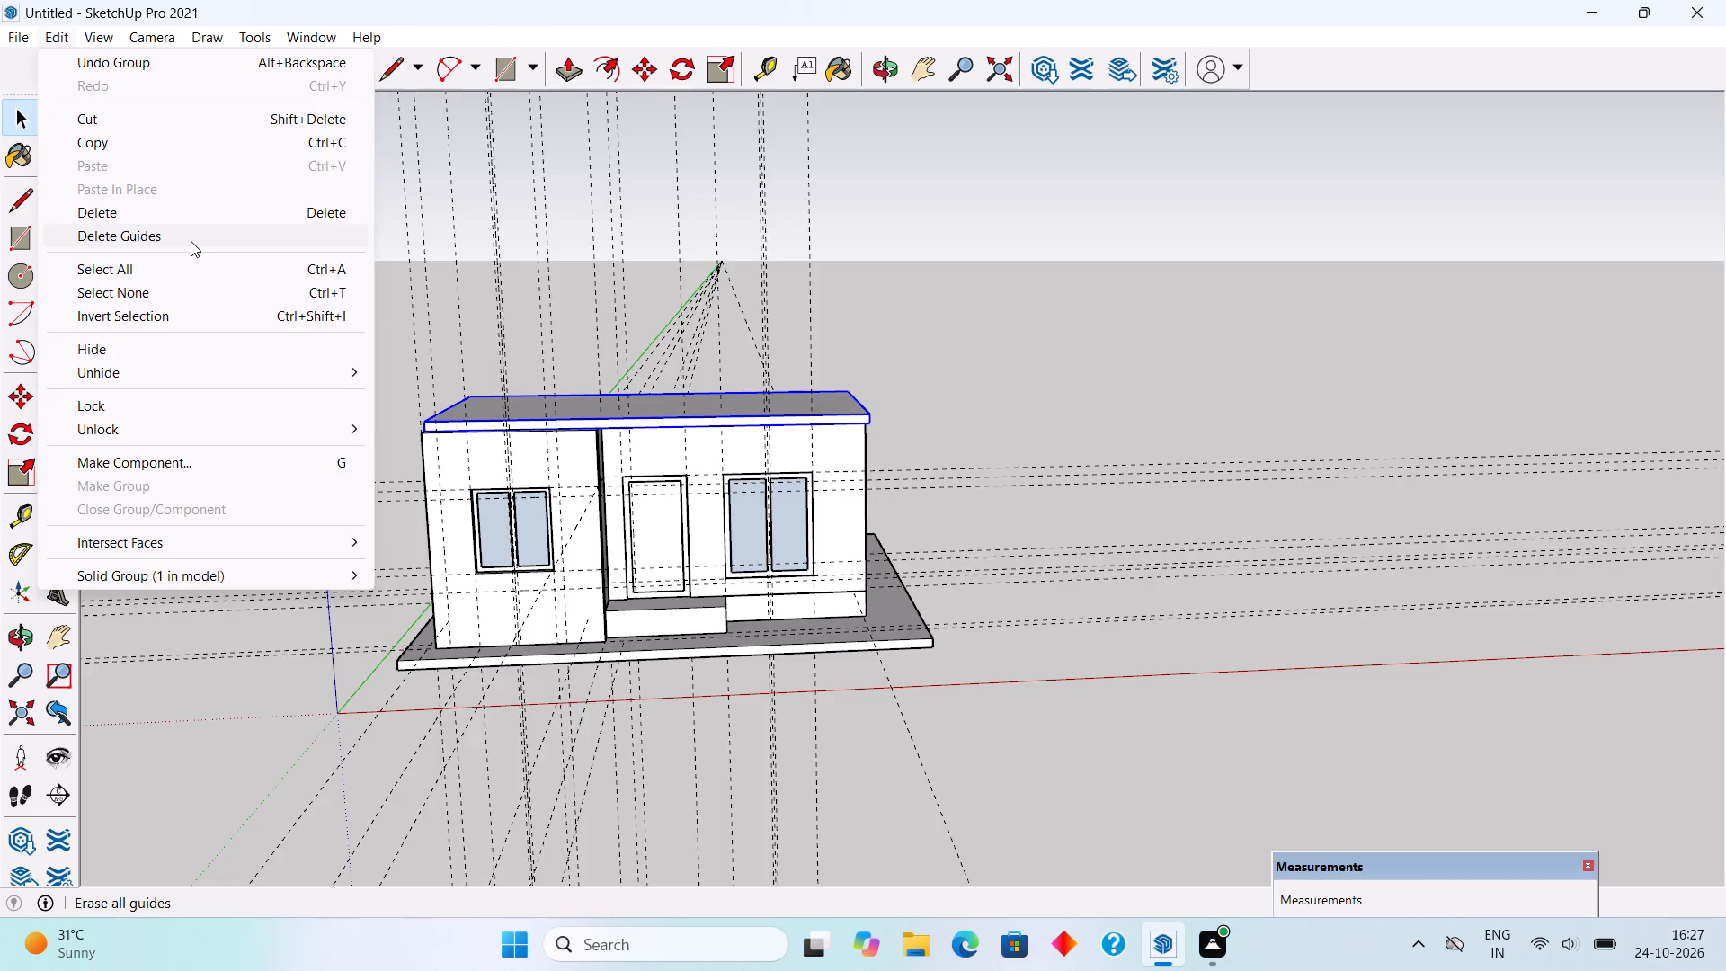
{"action": "scroll", "coordinate": [398, 521], "scroll_direction": "up", "scroll_amount": 2}
{"action": "left_click", "coordinate": [712, 345]}
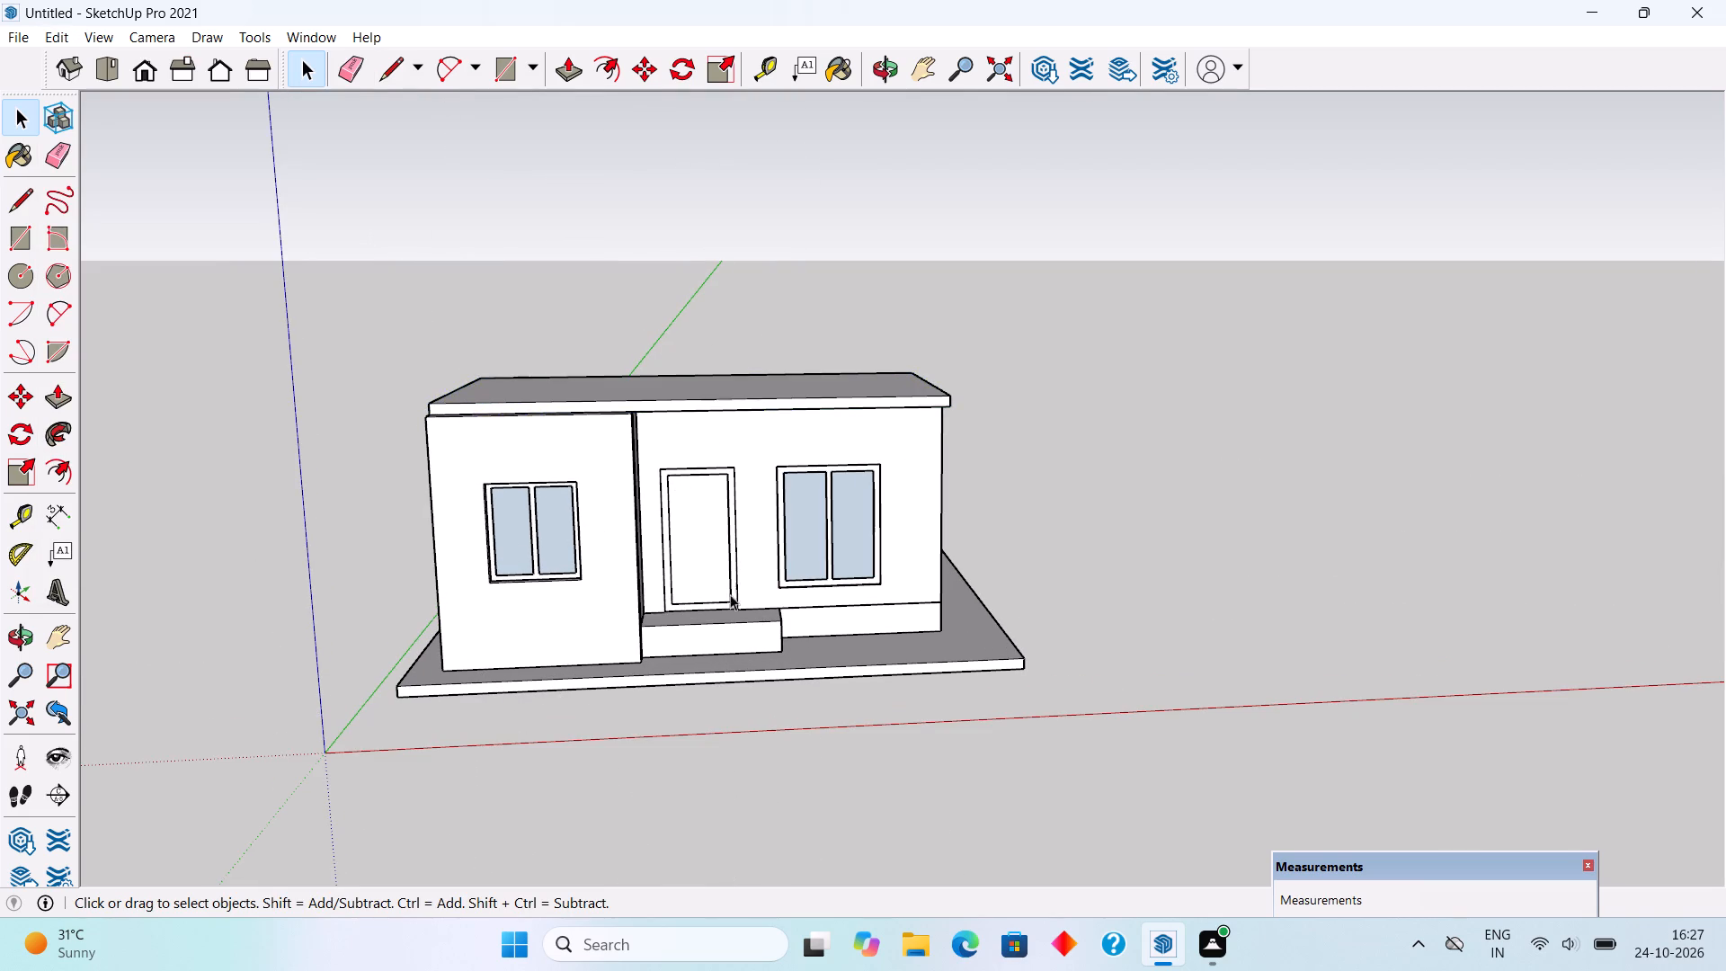
Examine the building's front facade, roof edge and entrance from several angles.
{"action": "middle_click_drag", "start_coordinate": [714, 590], "coordinate": [411, 526]}
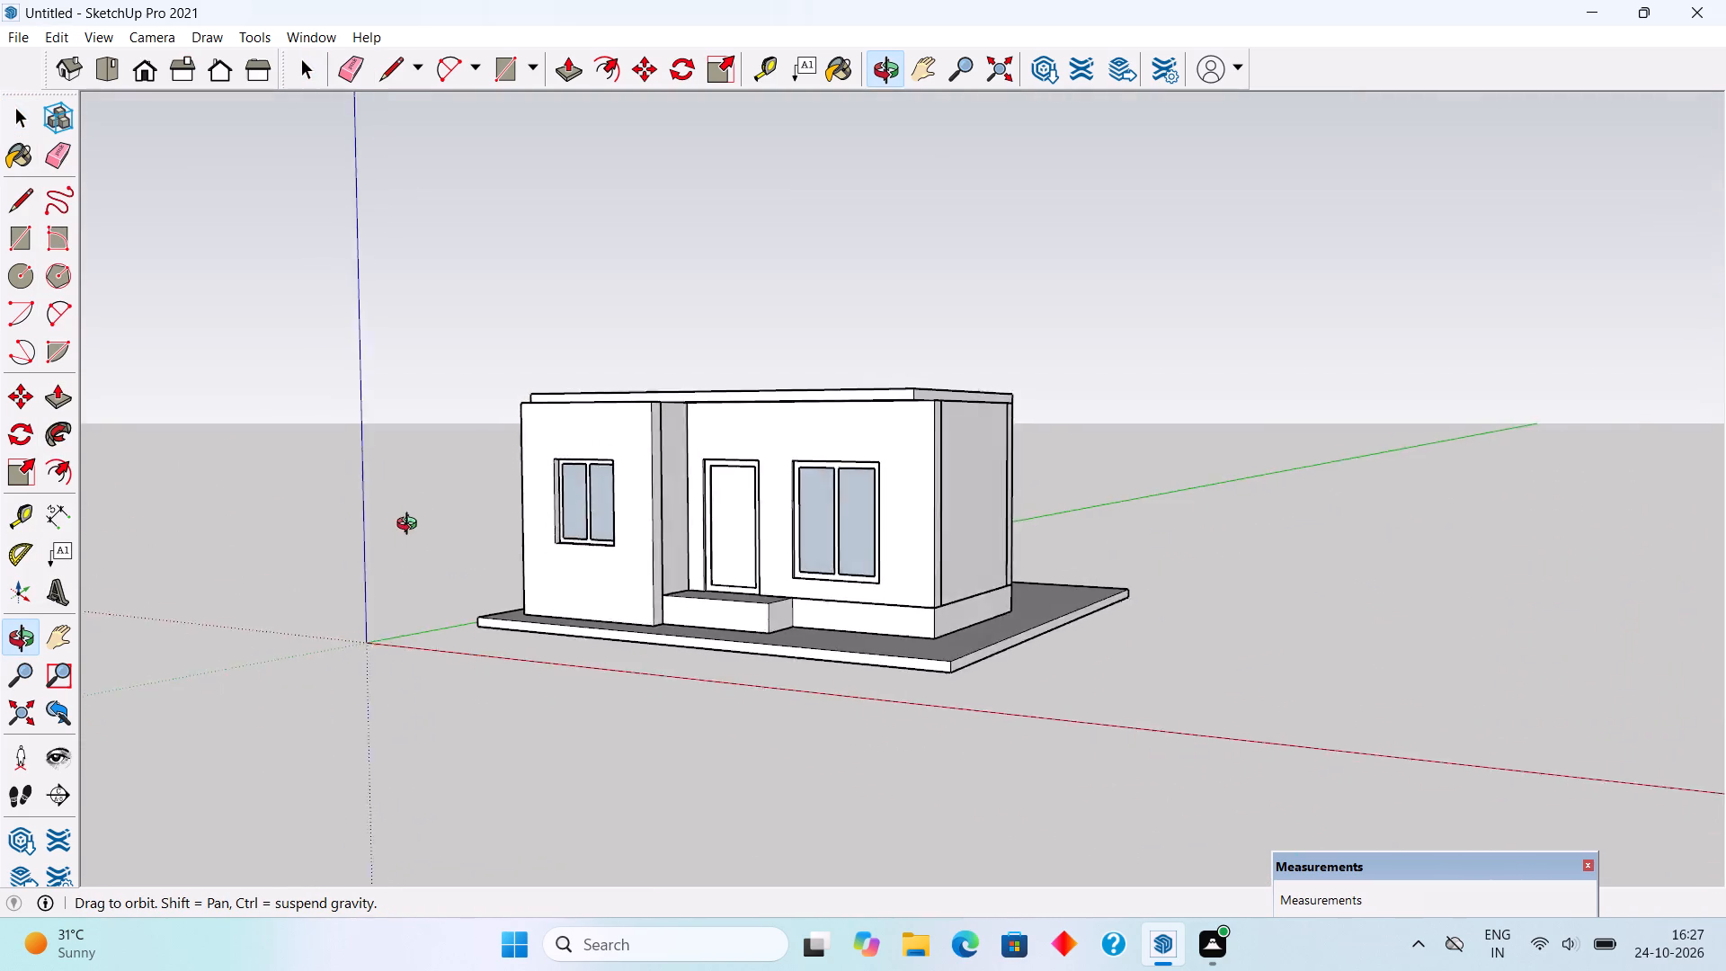
{"action": "middle_click_drag", "start_coordinate": [411, 526], "coordinate": [596, 491]}
{"action": "scroll", "coordinate": [724, 610], "scroll_direction": "up", "scroll_amount": 2}
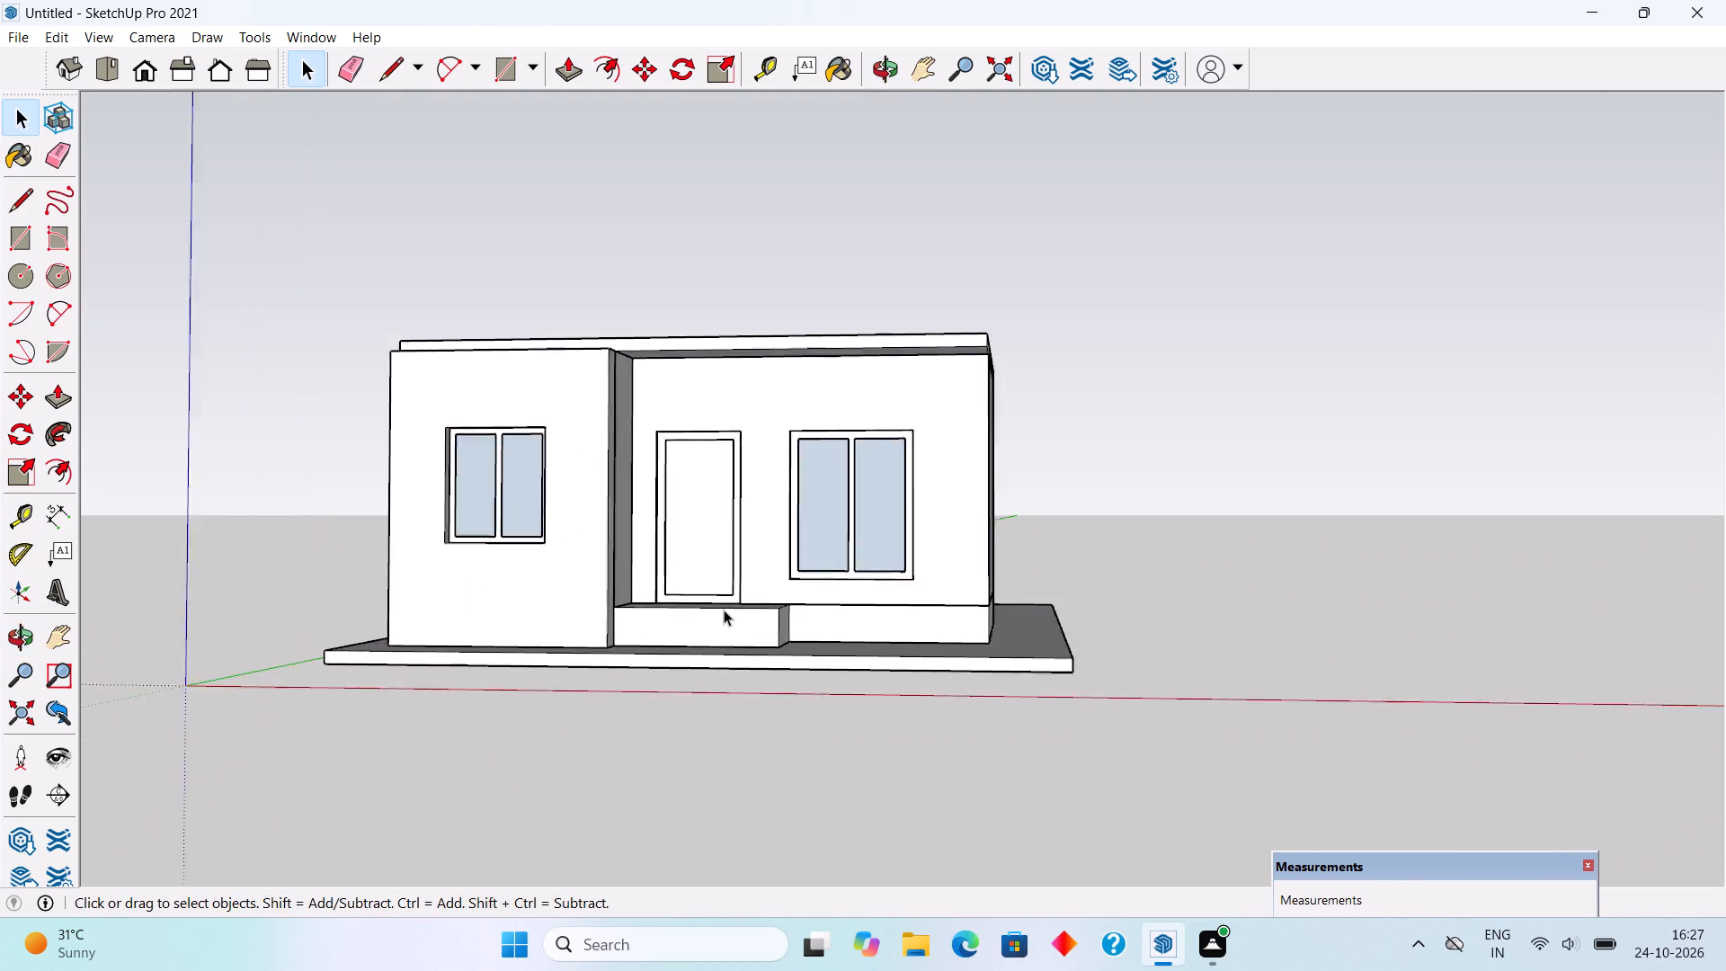
{"action": "scroll", "coordinate": [724, 610], "scroll_direction": "up", "scroll_amount": 3}
{"action": "middle_click_drag", "start_coordinate": [490, 566], "coordinate": [539, 751]}
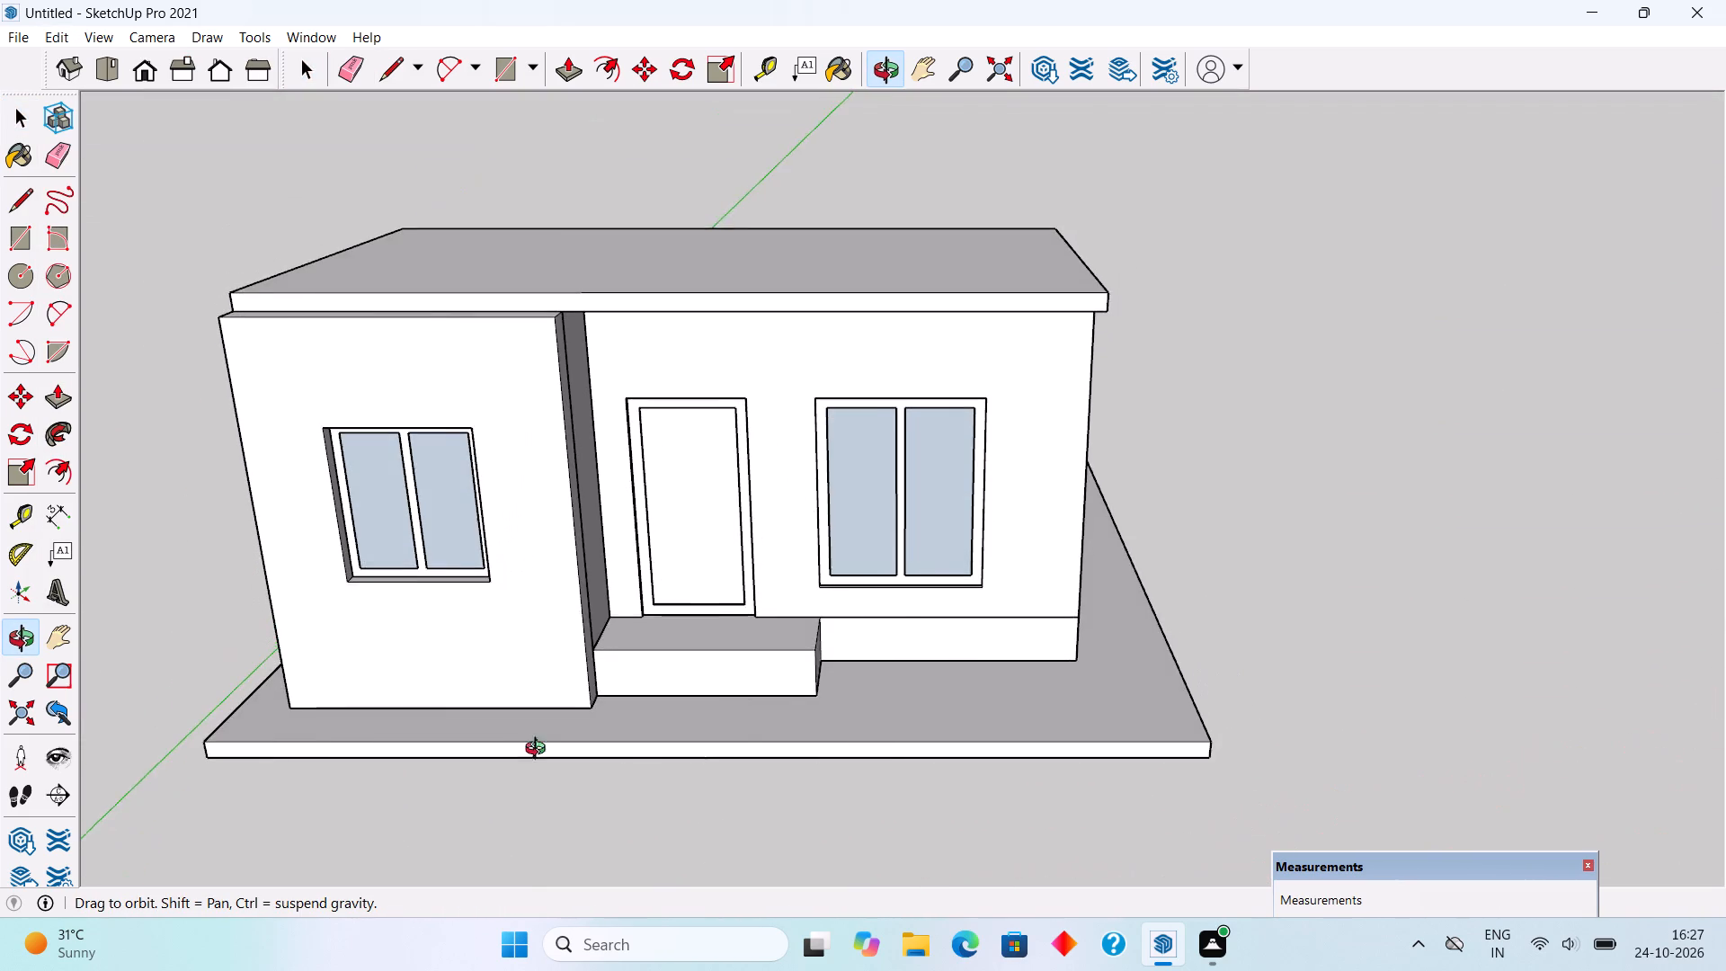
{"action": "middle_click_drag", "start_coordinate": [539, 751], "coordinate": [579, 762]}
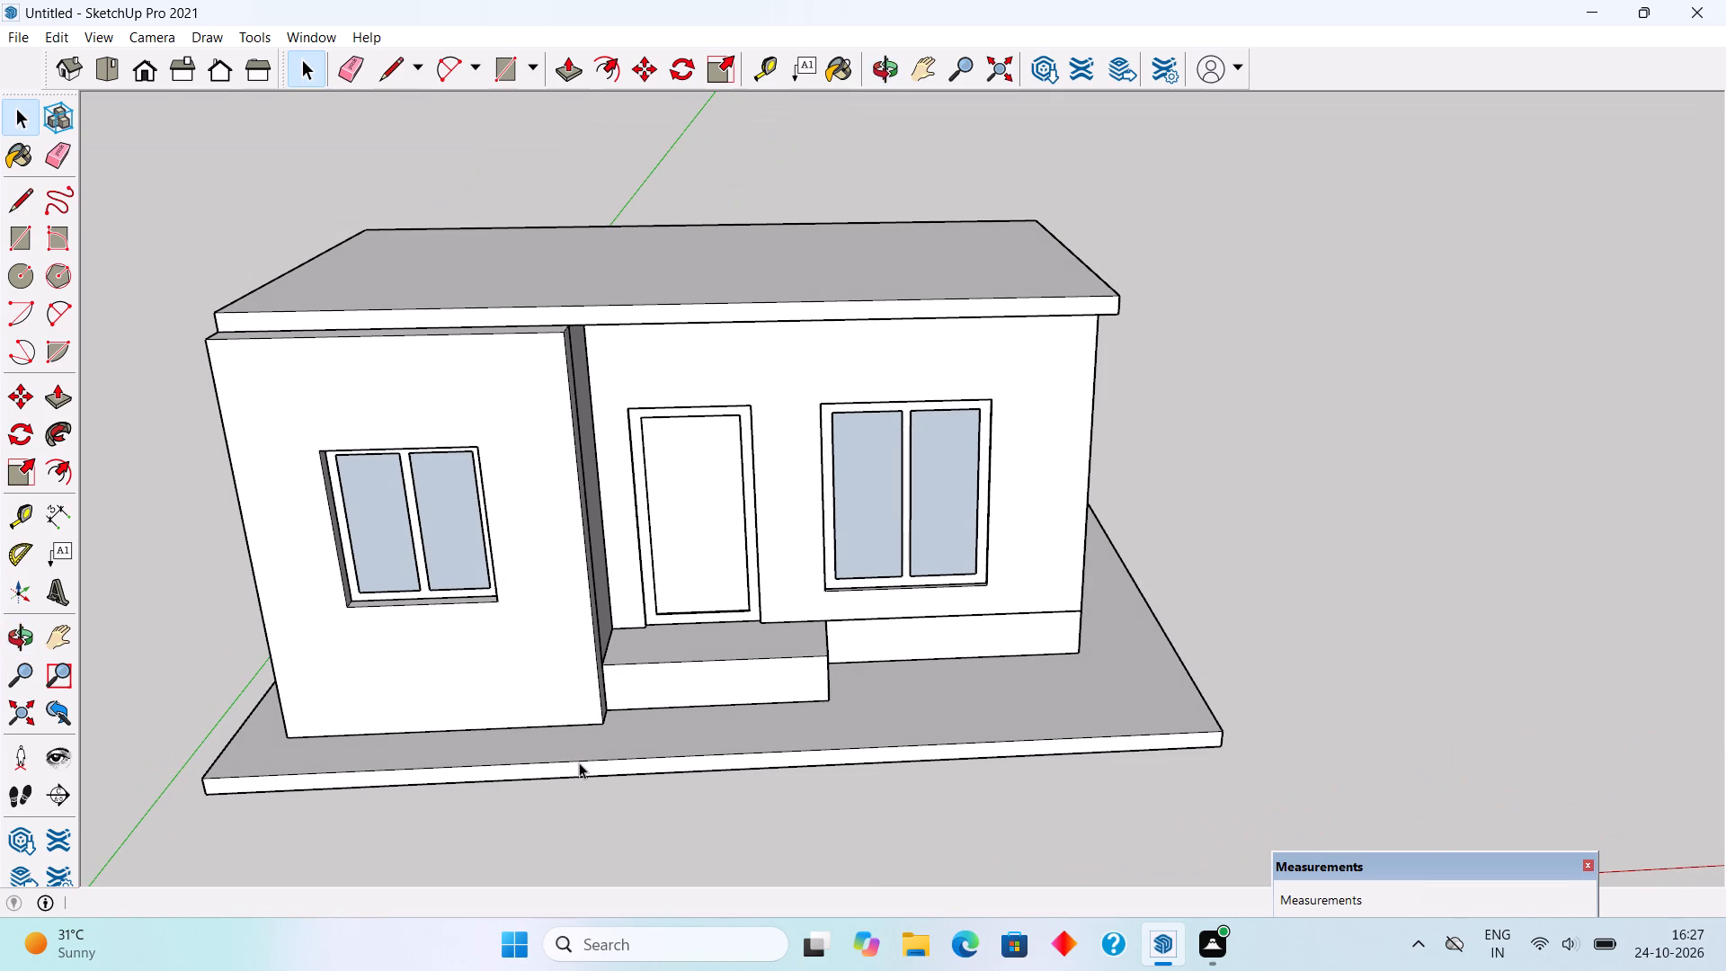
{"action": "scroll", "coordinate": [617, 766], "scroll_direction": "up", "scroll_amount": 2}
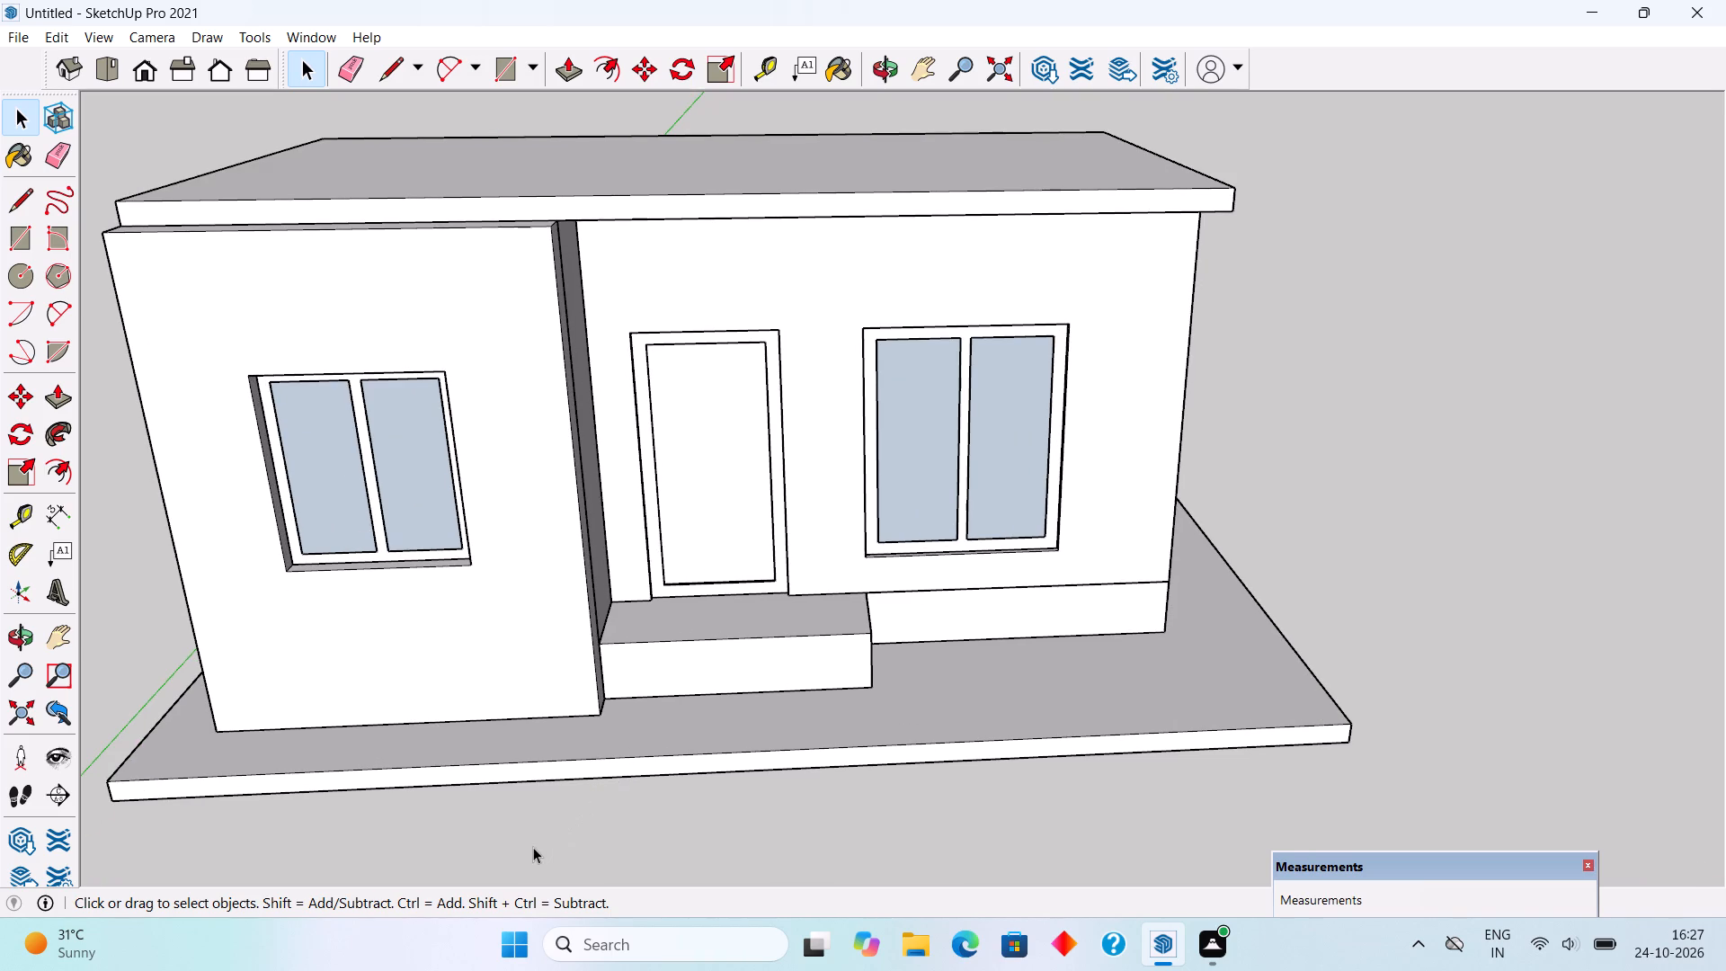
{"action": "middle_click_drag", "start_coordinate": [470, 794], "coordinate": [527, 911]}
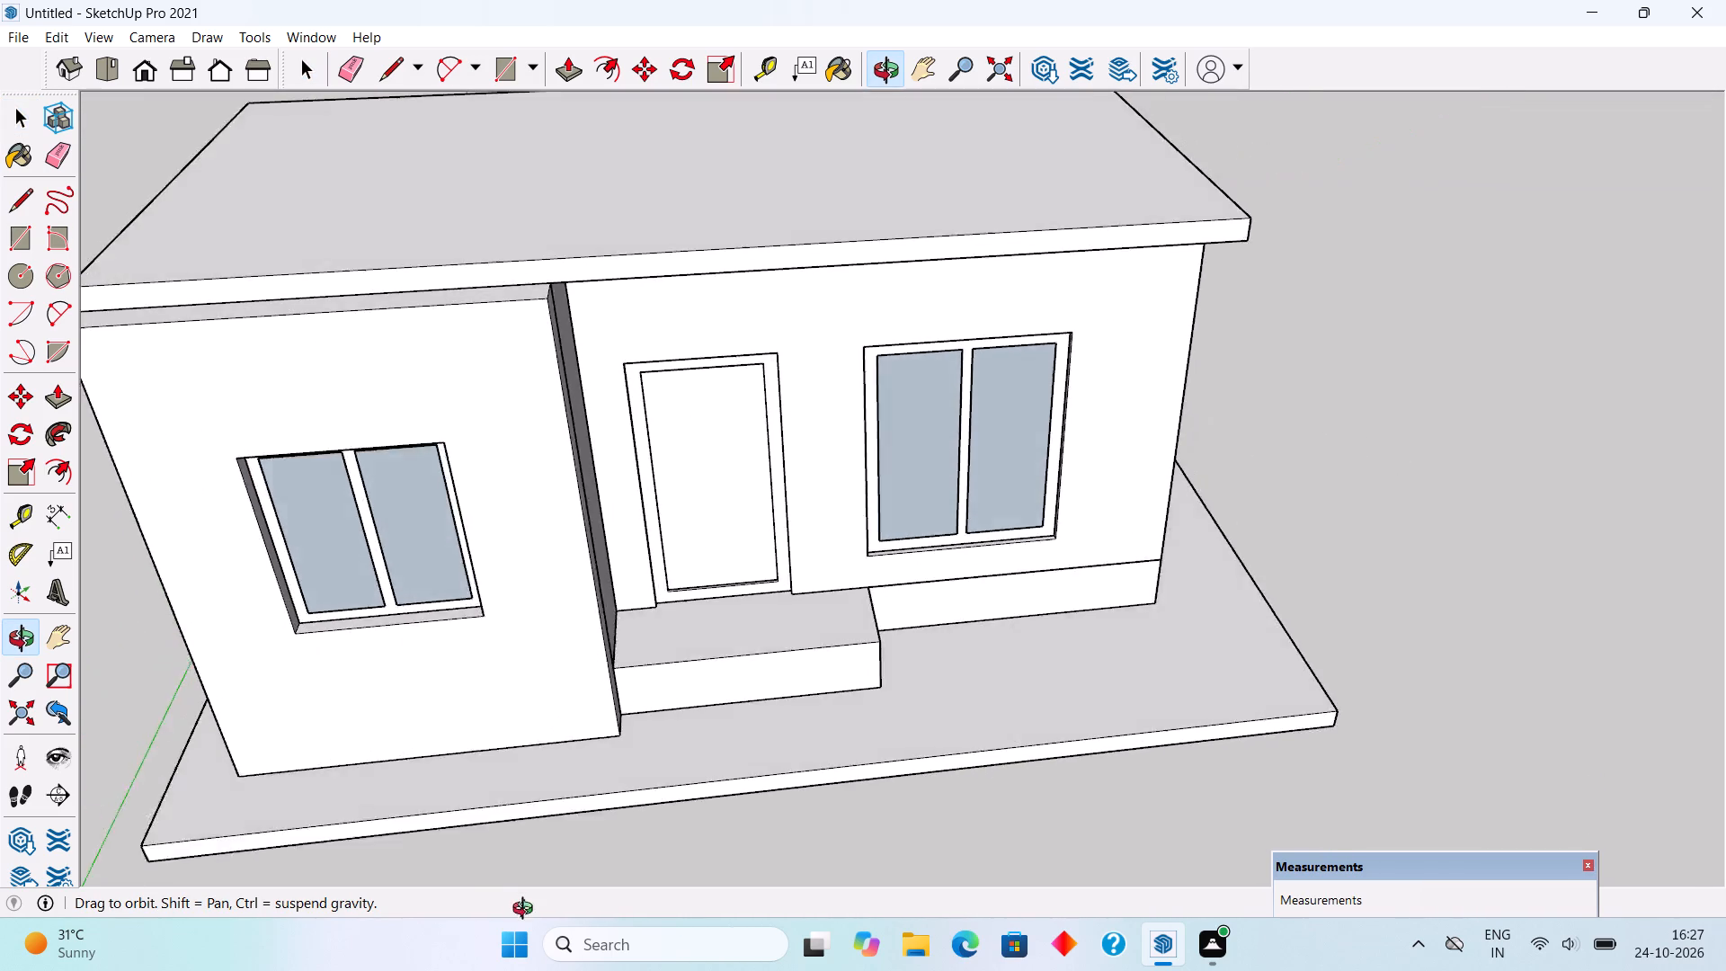
{"action": "middle_click_drag", "start_coordinate": [527, 911], "coordinate": [687, 772]}
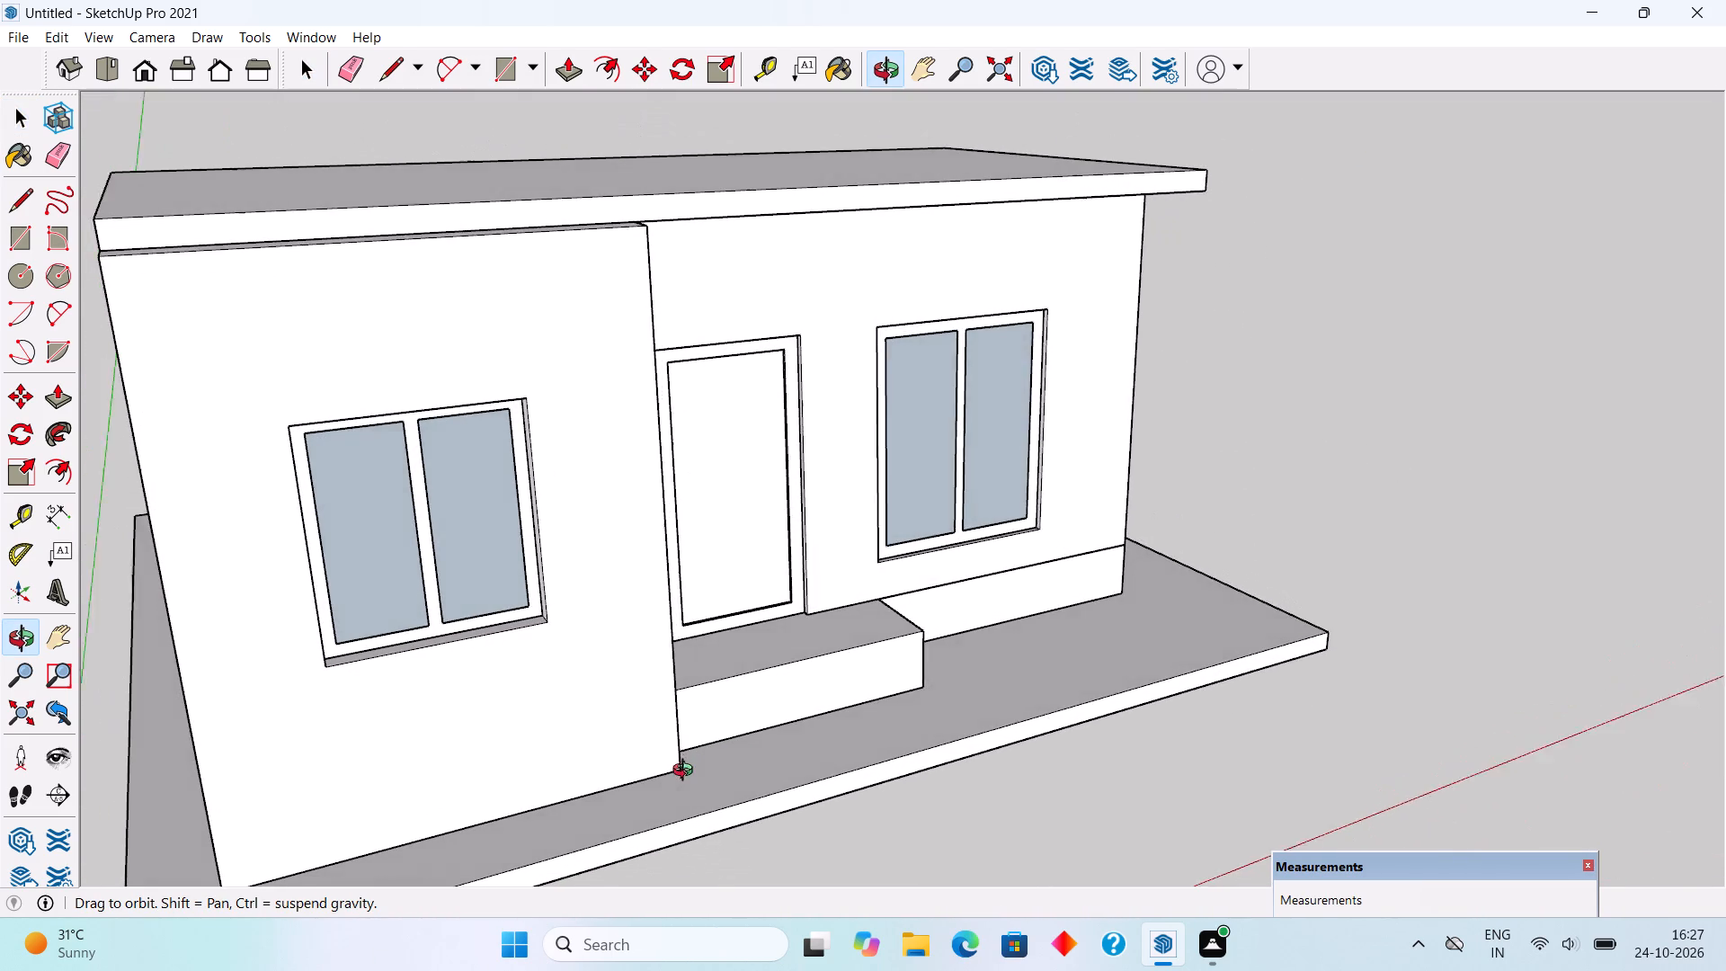
{"action": "middle_click_drag", "start_coordinate": [687, 772], "coordinate": [594, 815]}
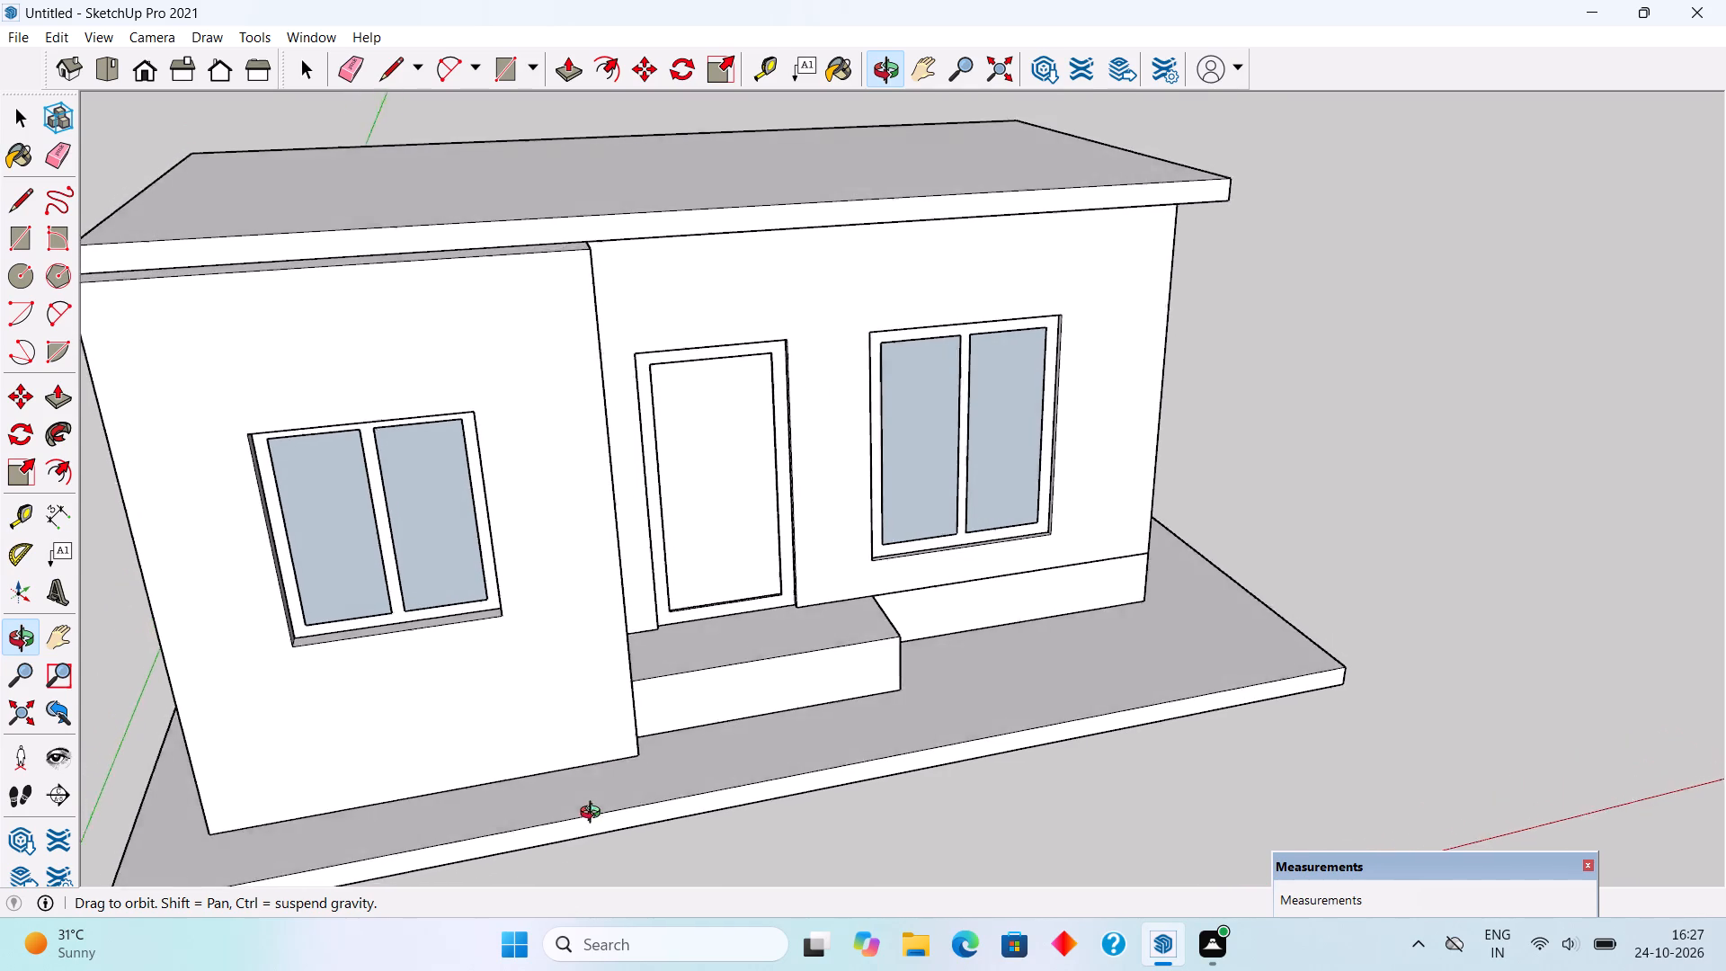
{"action": "middle_click_drag", "start_coordinate": [594, 815], "coordinate": [687, 862]}
{"action": "scroll", "coordinate": [686, 863], "scroll_direction": "down", "scroll_amount": 2}
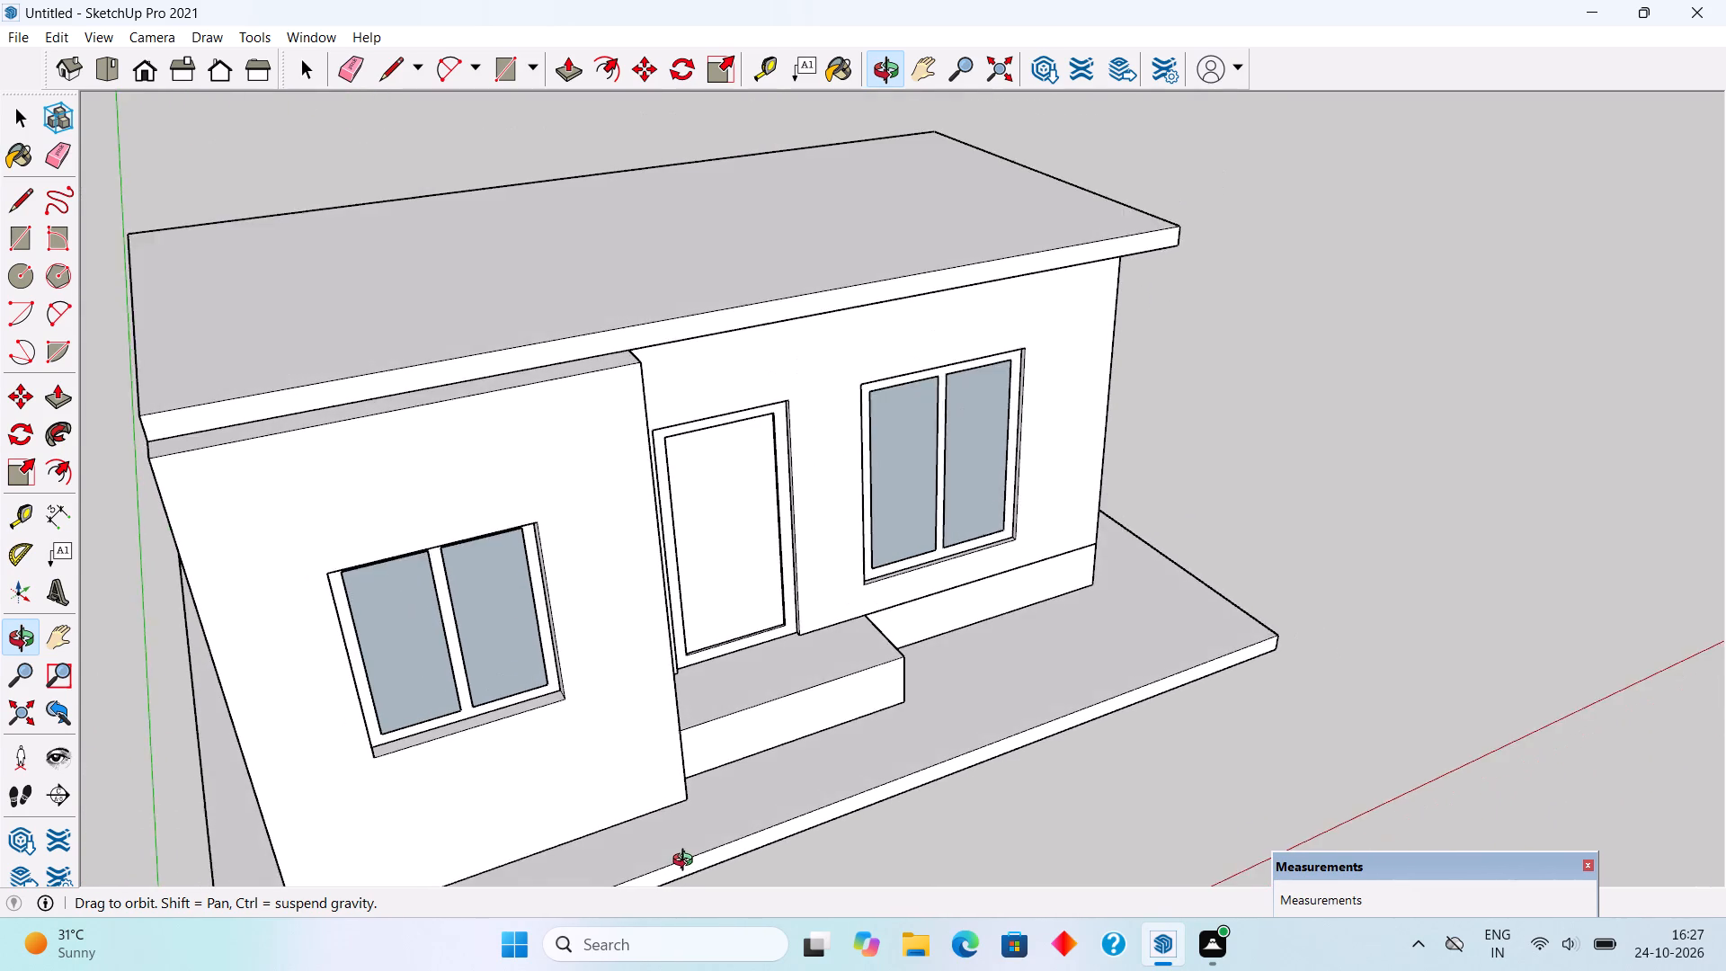
{"action": "middle_click_drag", "start_coordinate": [687, 862], "coordinate": [690, 857]}
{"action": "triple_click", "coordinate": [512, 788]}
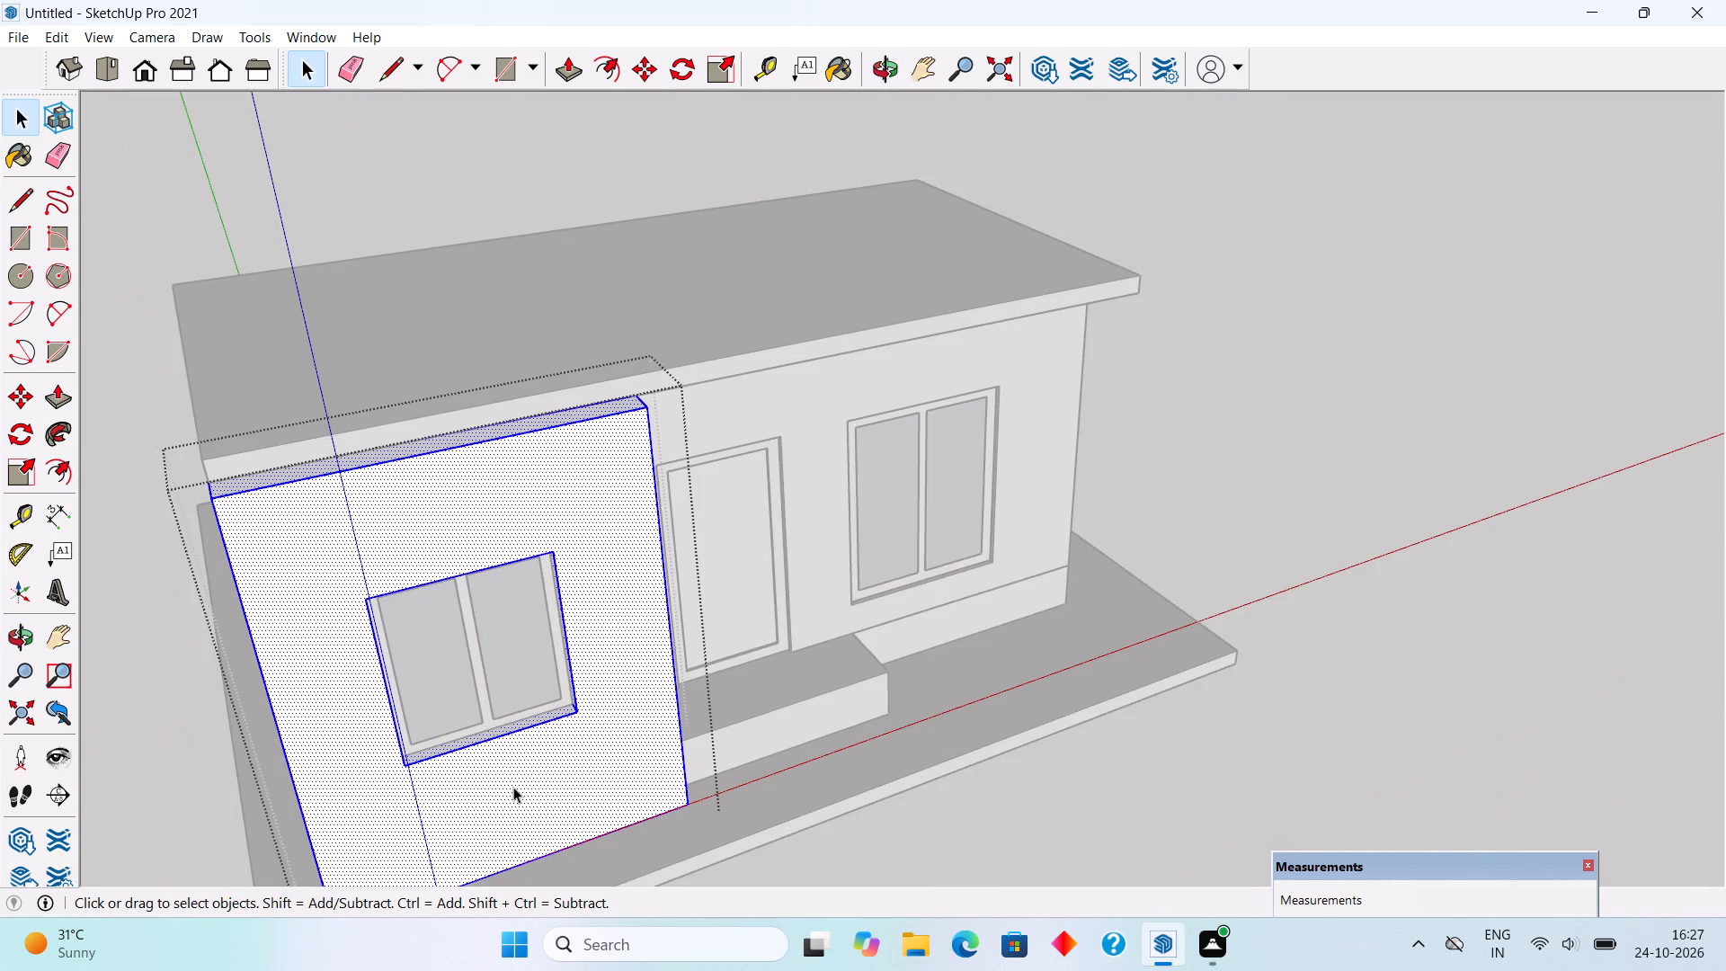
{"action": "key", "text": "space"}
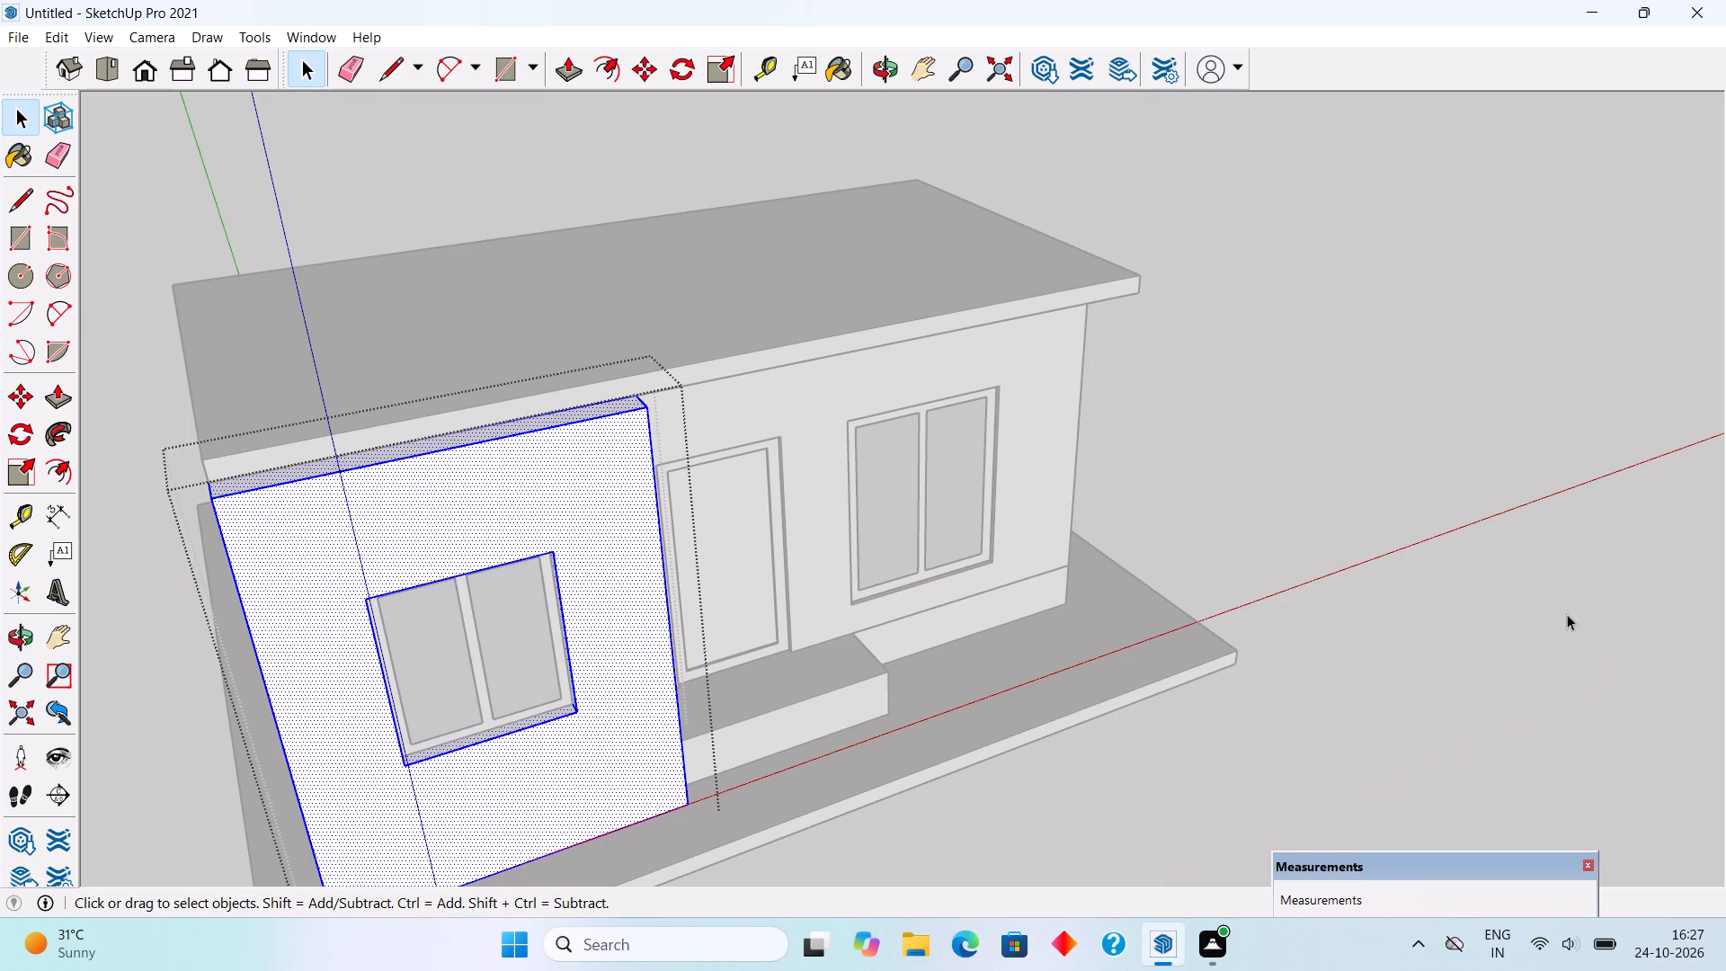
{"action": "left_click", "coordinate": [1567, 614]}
Push the front face of the grouped roof slab back 2' 3" to align with the recessed door wall.
{"action": "middle_click_drag", "start_coordinate": [1155, 356], "coordinate": [276, 205]}
{"action": "triple_click", "coordinate": [1062, 309]}
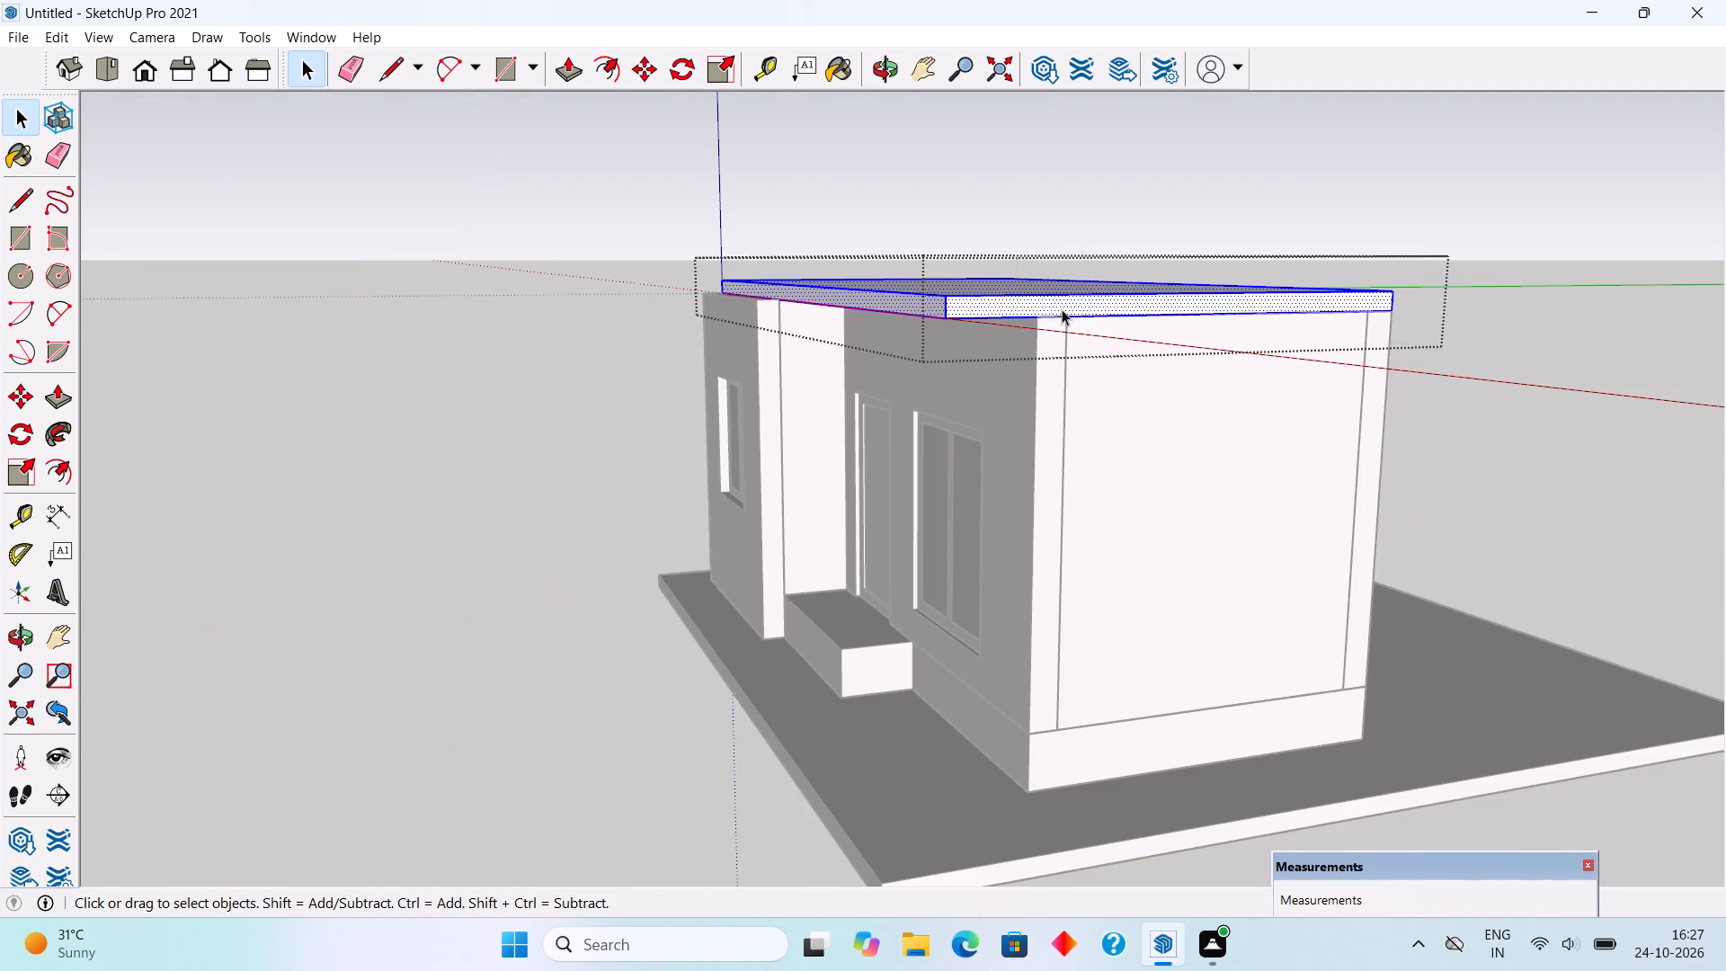
{"action": "key", "text": "p"}
{"action": "left_click", "coordinate": [867, 301]}
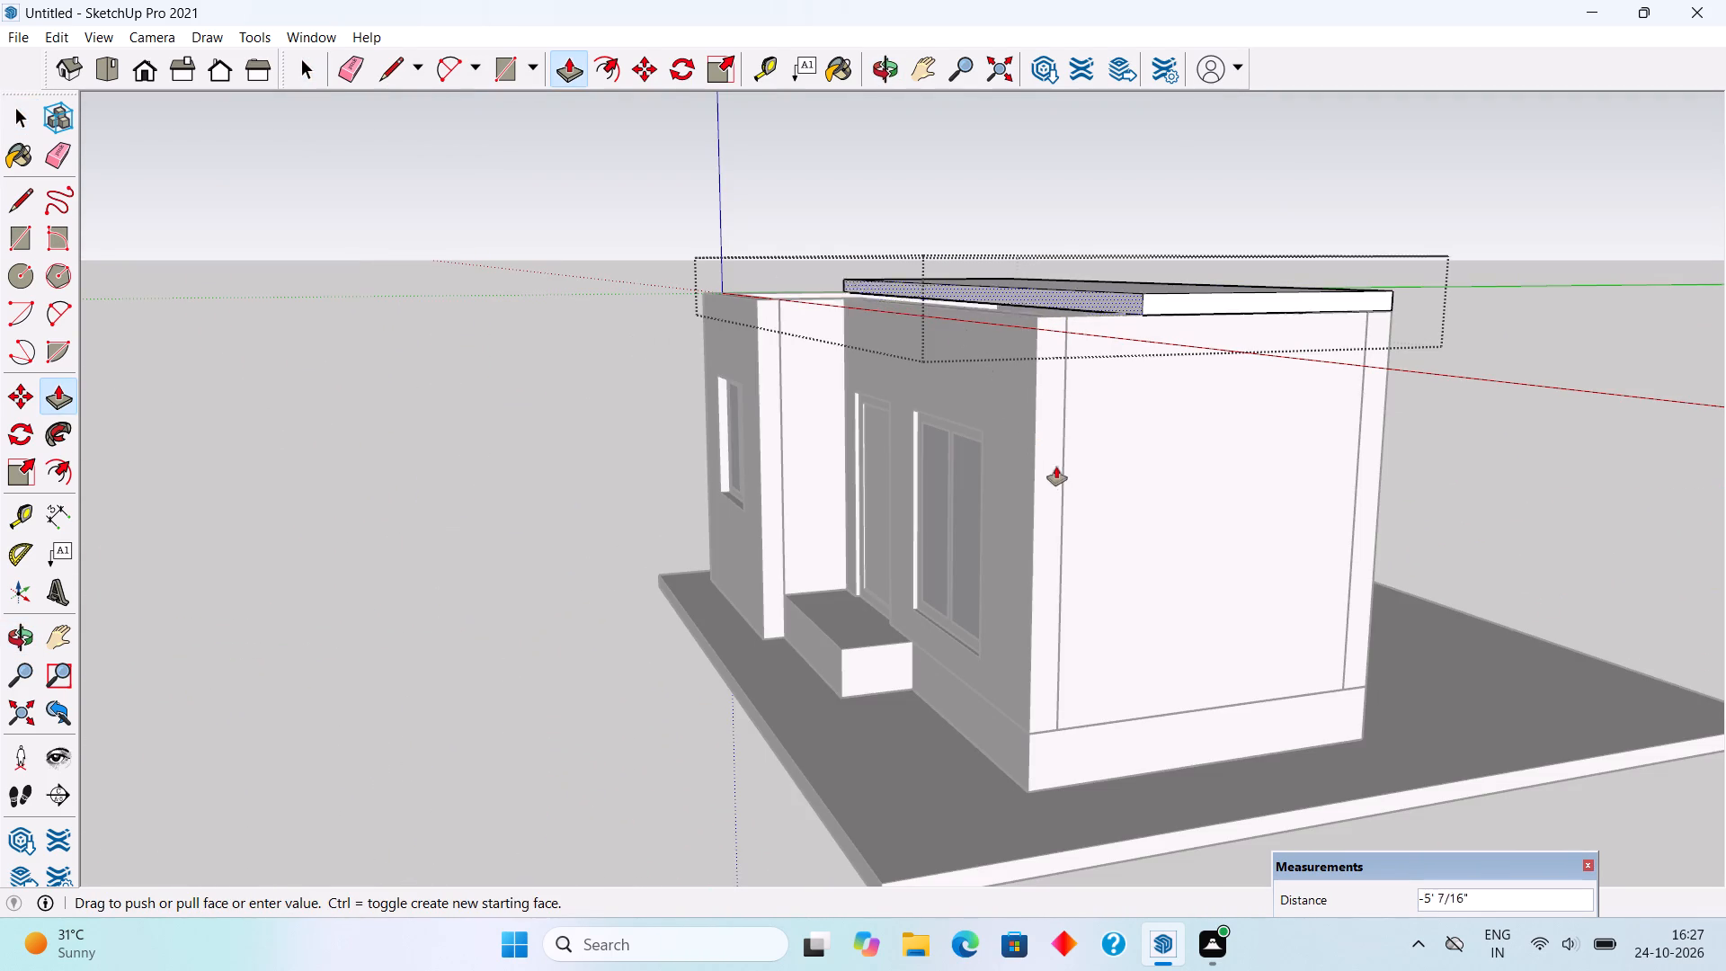
{"action": "left_click", "coordinate": [1038, 474]}
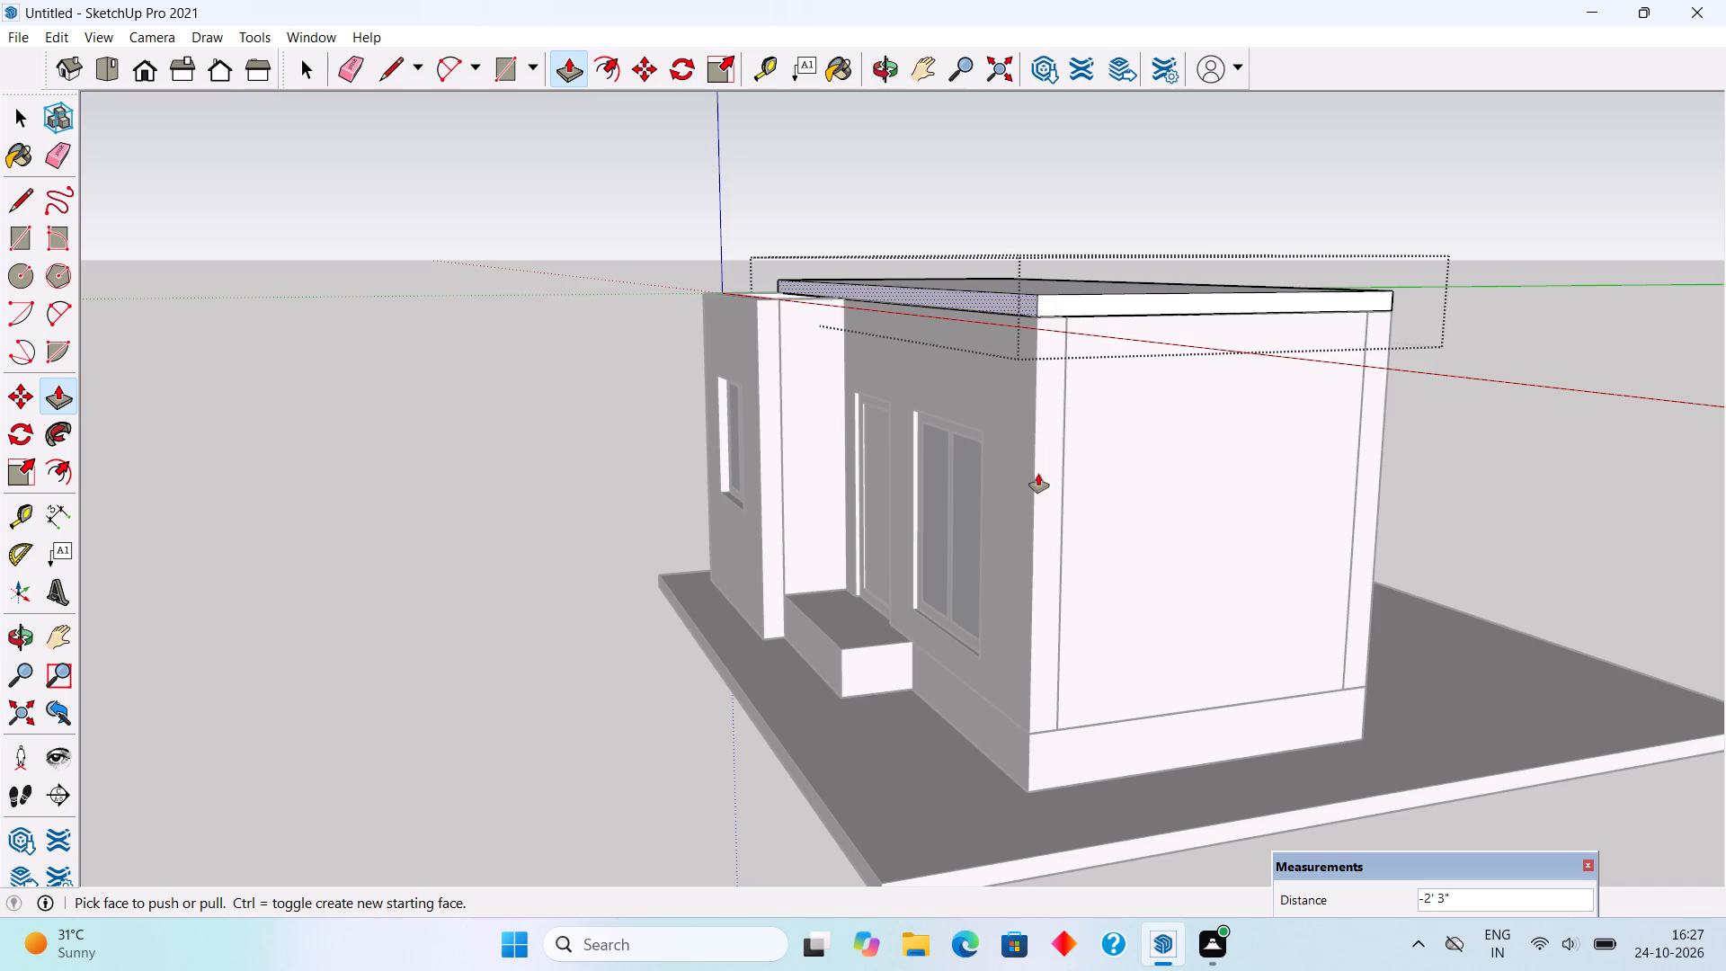
{"action": "key", "text": "space"}
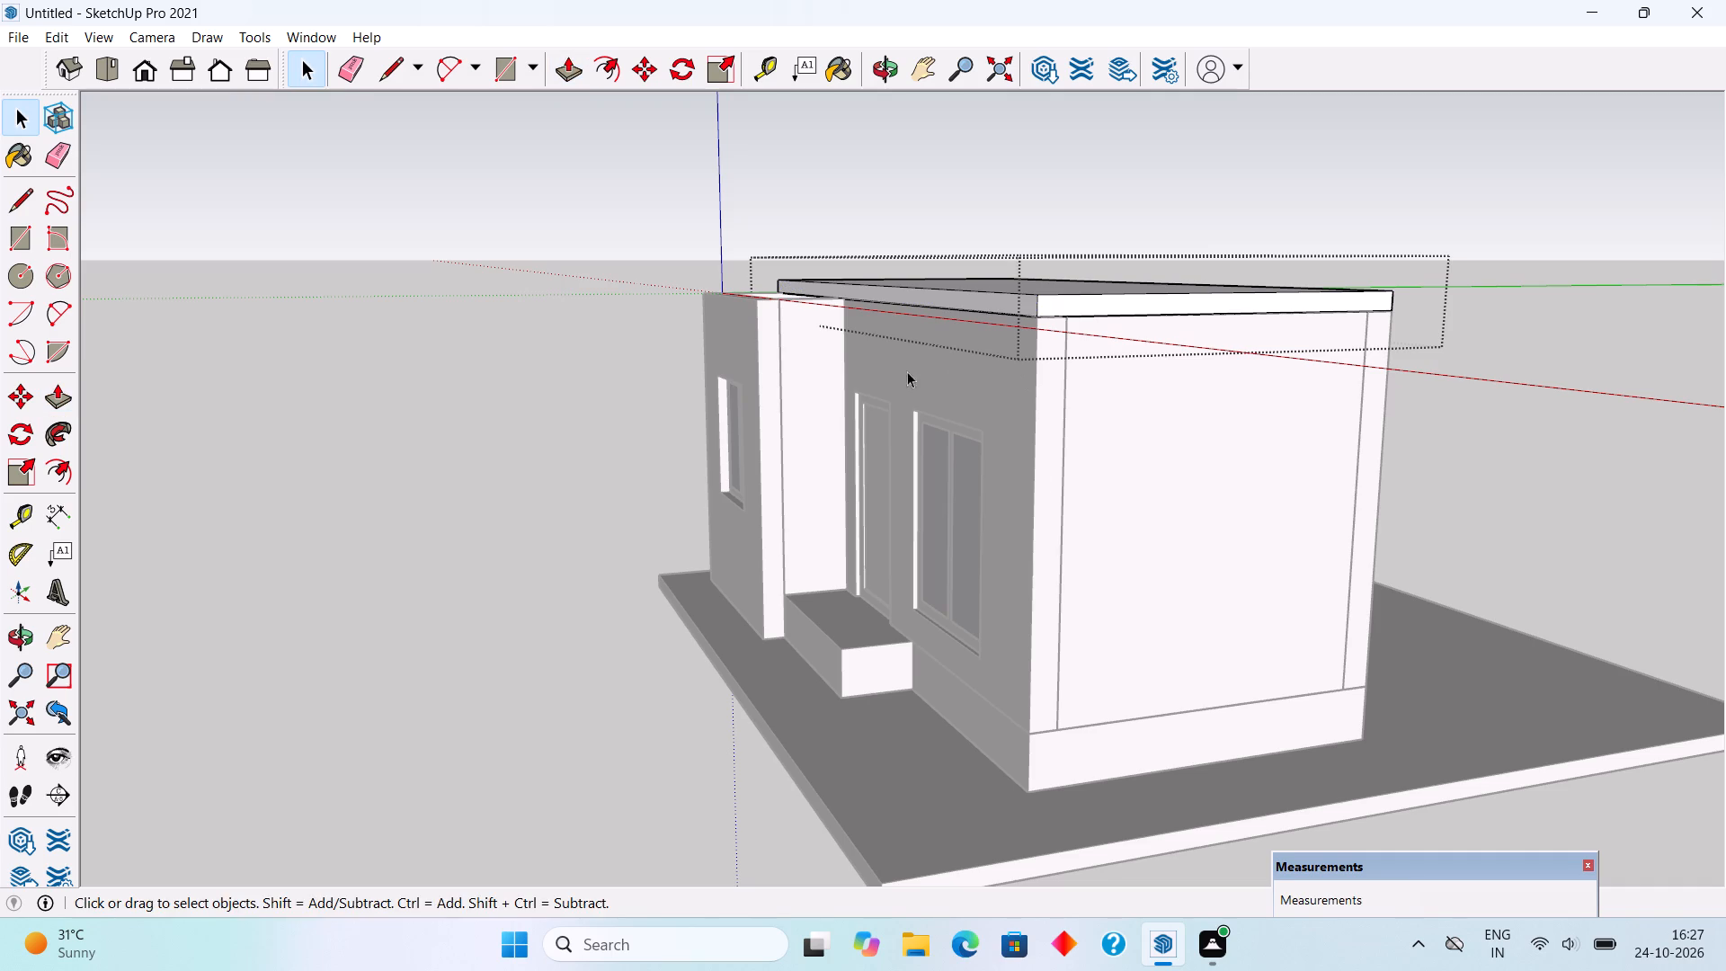
{"action": "left_click", "coordinate": [417, 375]}
Place a guide on the roof slab's top, 9" in from its front edge.
{"action": "middle_click_drag", "start_coordinate": [964, 330], "coordinate": [1209, 526]}
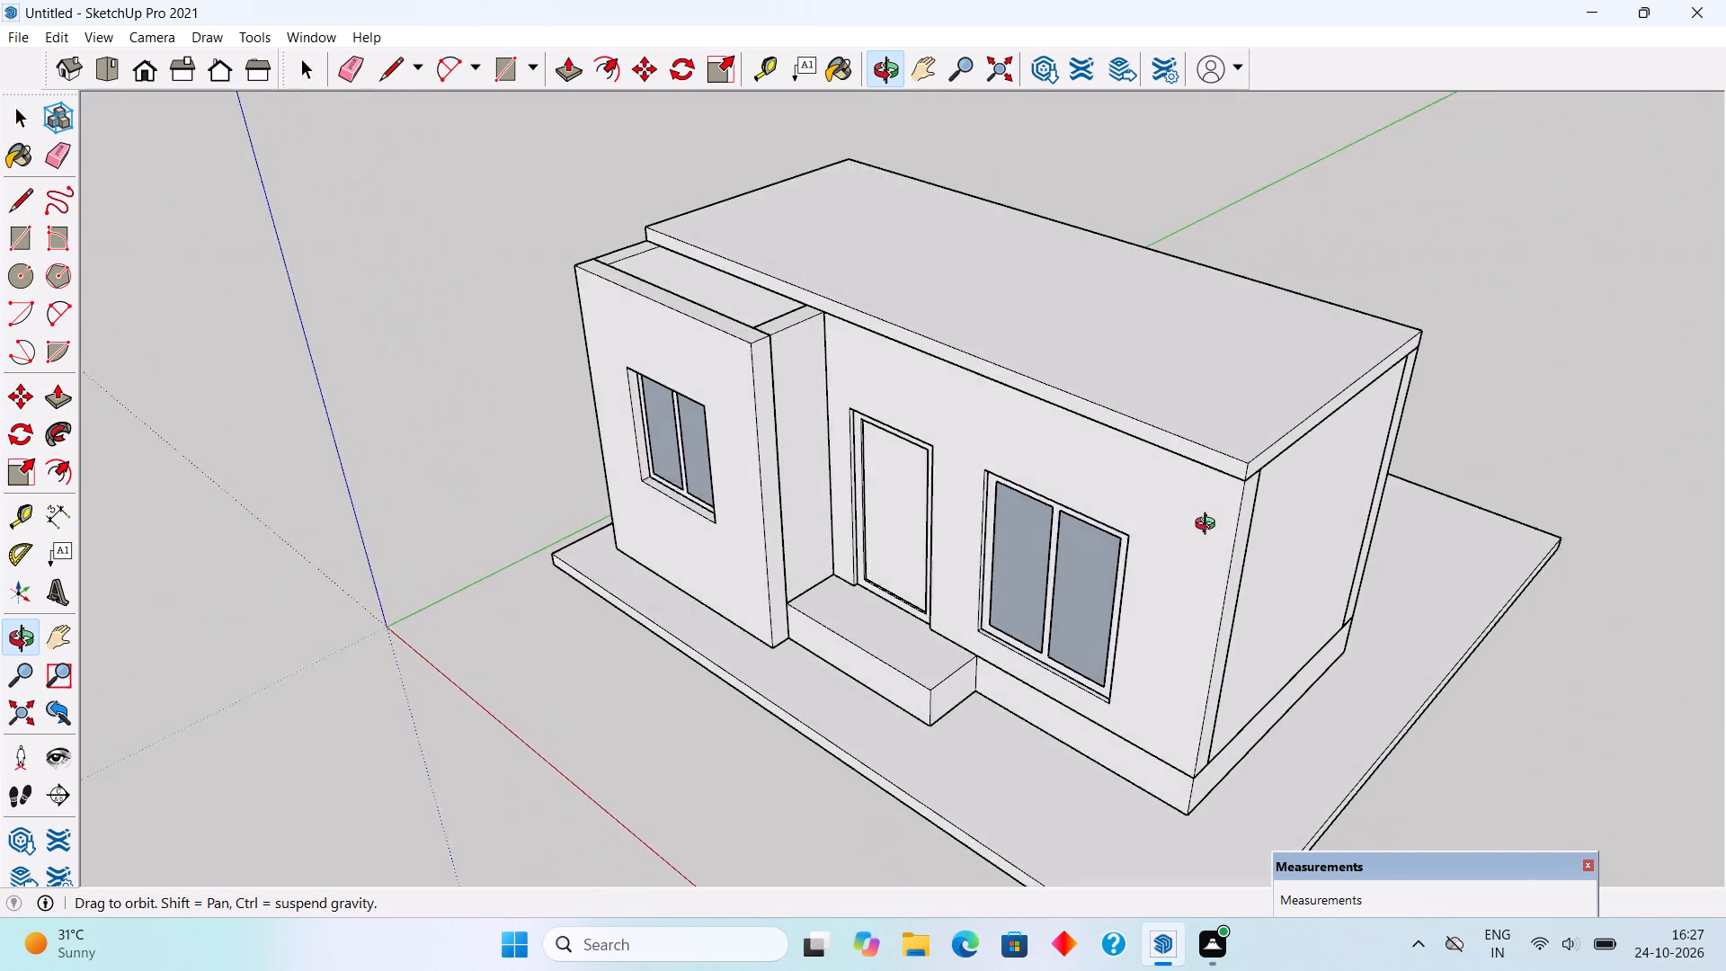
{"action": "middle_click_drag", "start_coordinate": [1209, 526], "coordinate": [1303, 436]}
{"action": "scroll", "coordinate": [1295, 387], "scroll_direction": "up", "scroll_amount": 11}
{"action": "middle_click_drag", "start_coordinate": [1272, 325], "coordinate": [1153, 233]}
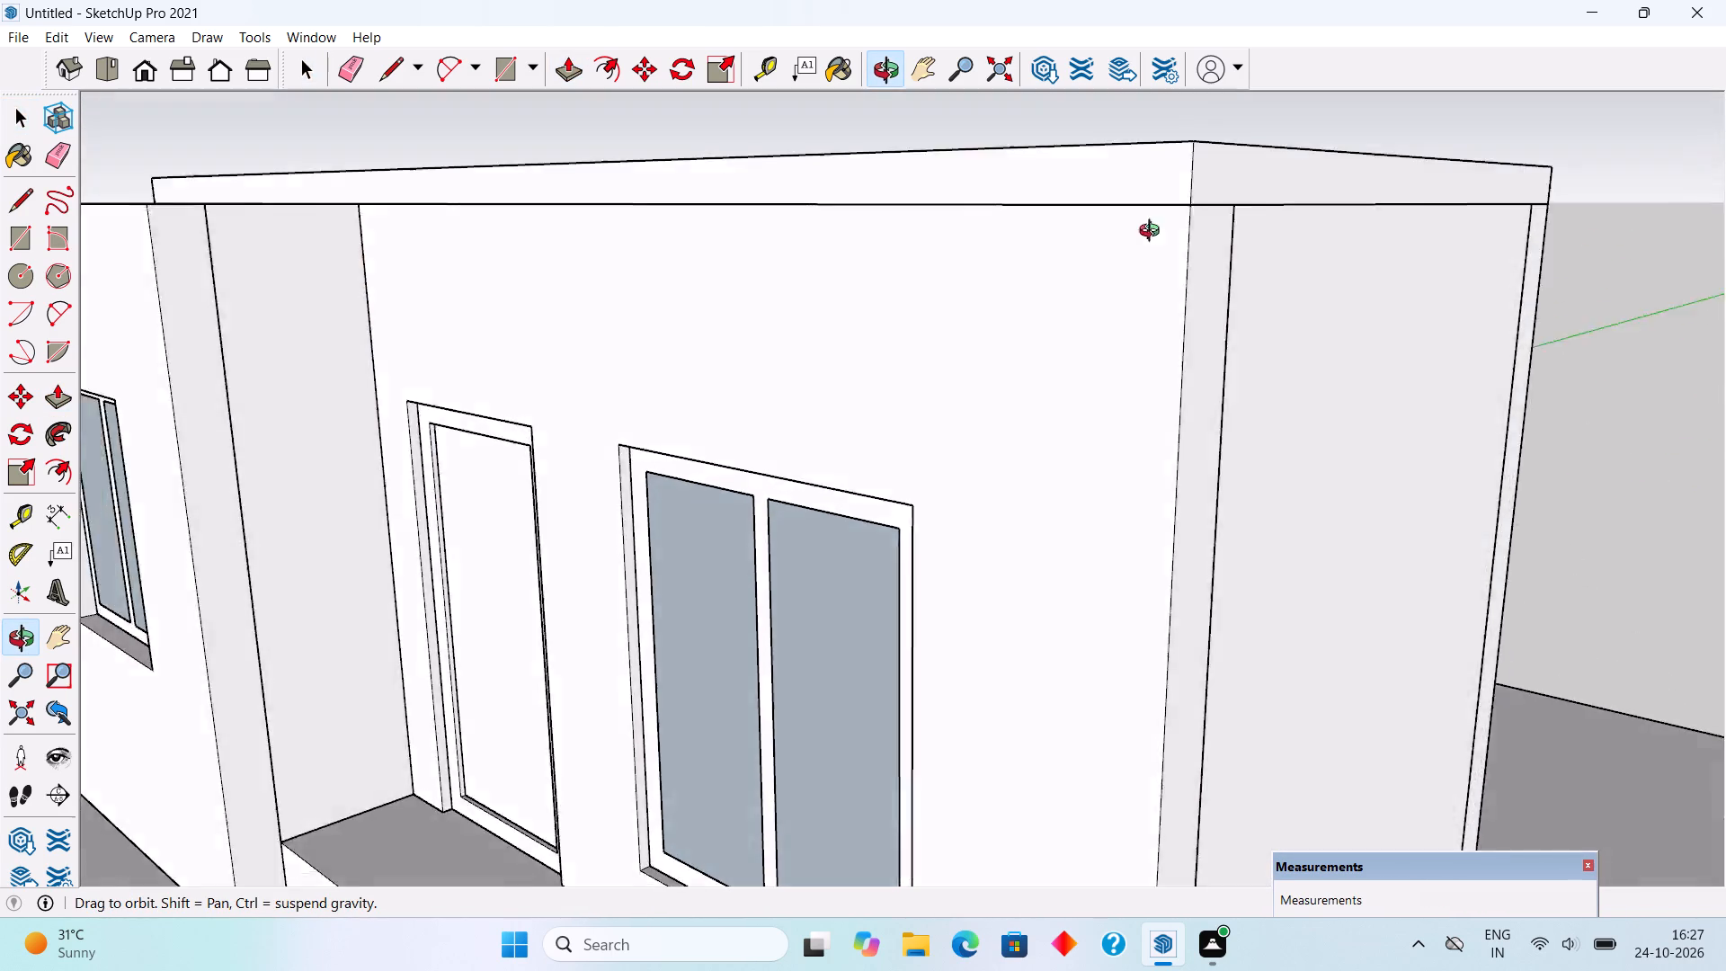
{"action": "middle_click_drag", "start_coordinate": [1153, 233], "coordinate": [1169, 726]}
{"action": "key", "text": "t"}
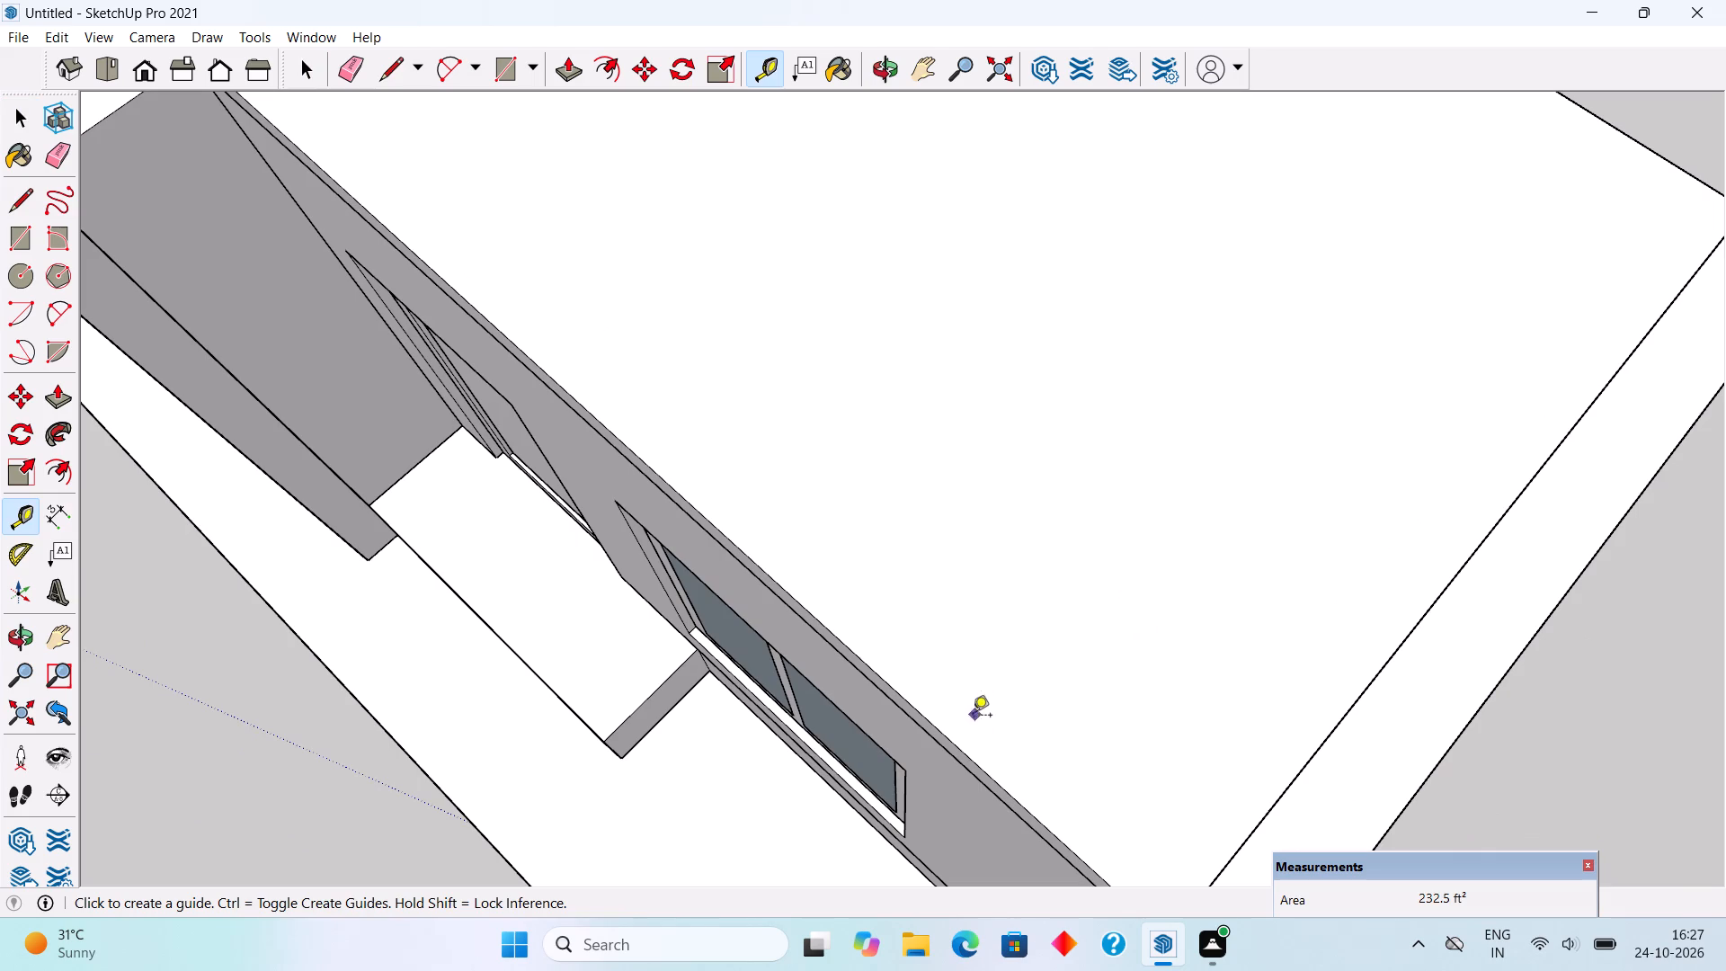
{"action": "left_click", "coordinate": [968, 757]}
{"action": "type", "text": "9\""}
{"action": "key", "text": "Return"}
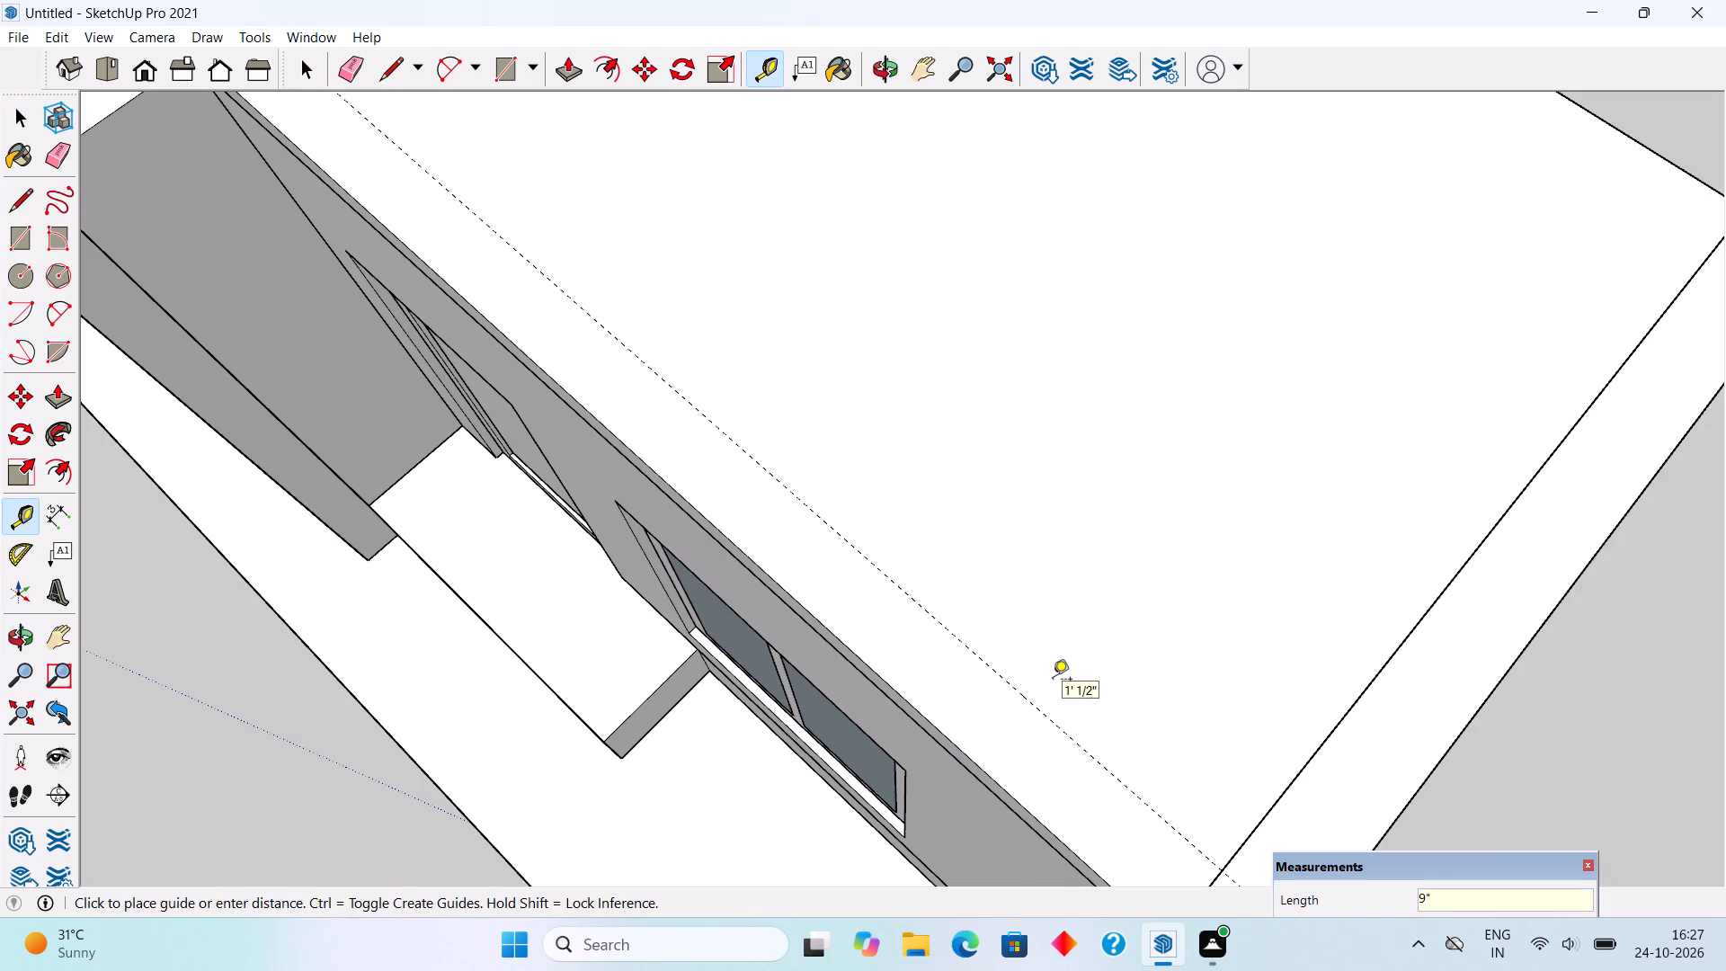
Place a guide parallel to the roof's short side edge, through the corner where the projecting room meets the door wall.
{"action": "scroll", "coordinate": [1054, 678], "scroll_direction": "down", "scroll_amount": 5}
{"action": "middle_click_drag", "start_coordinate": [739, 728], "coordinate": [1199, 591]}
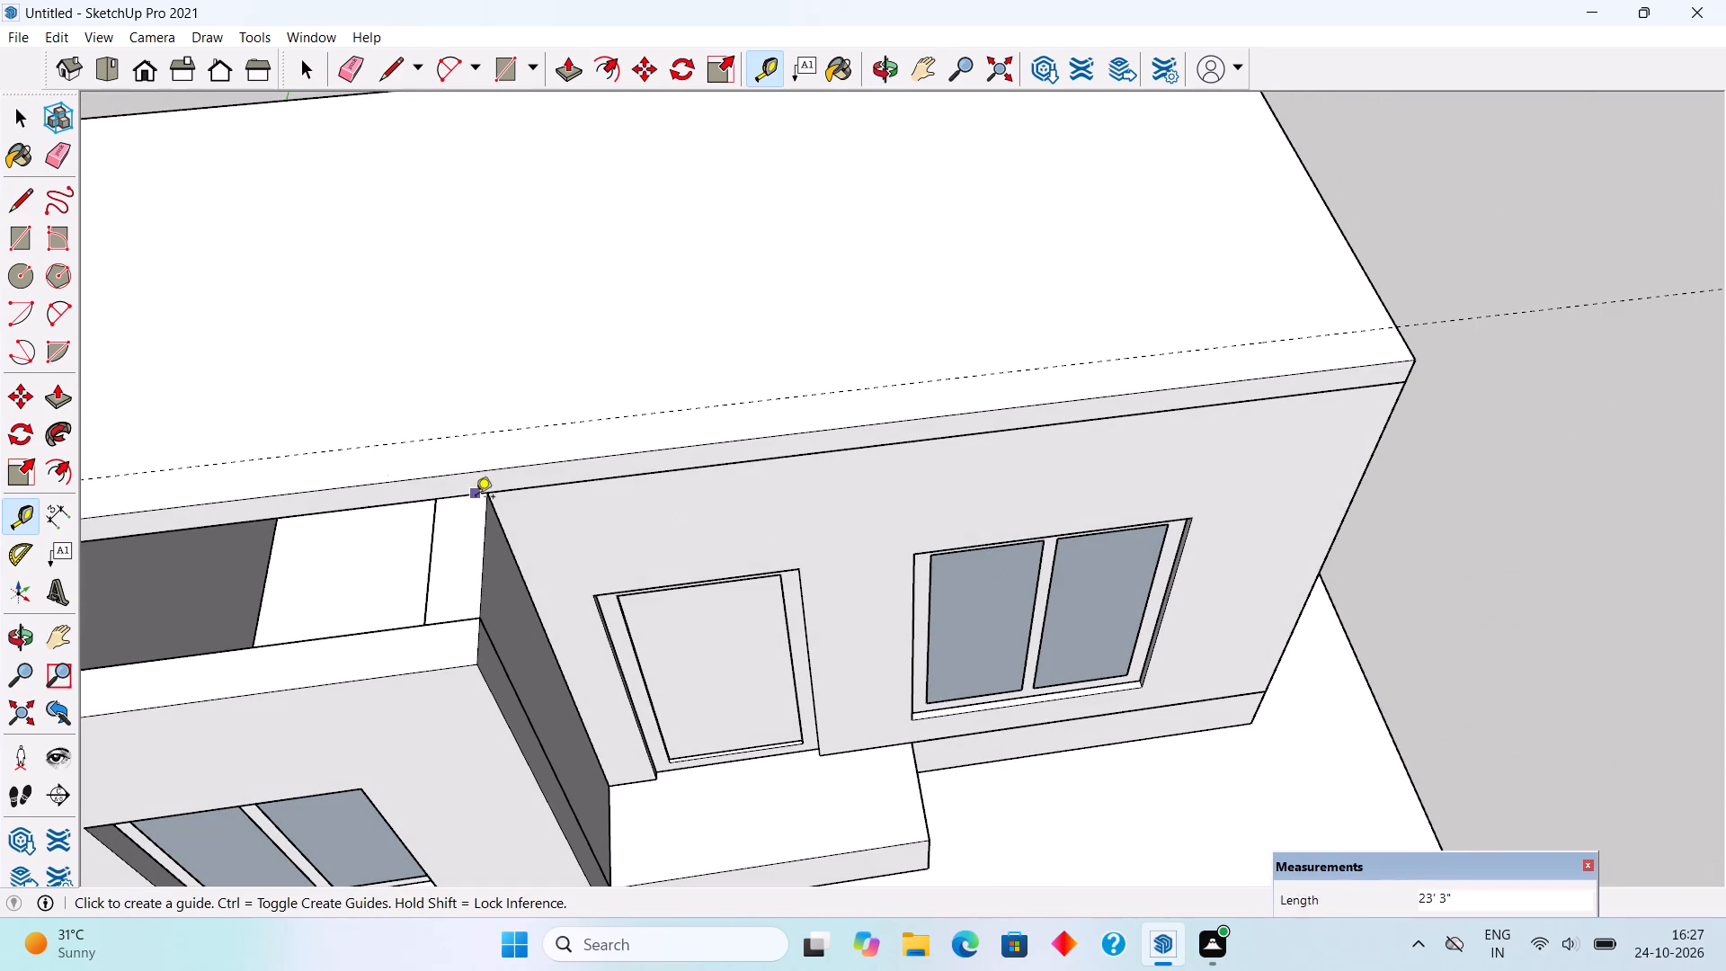
{"action": "middle_click_drag", "start_coordinate": [521, 529], "coordinate": [497, 444]}
{"action": "double_click", "coordinate": [496, 439]}
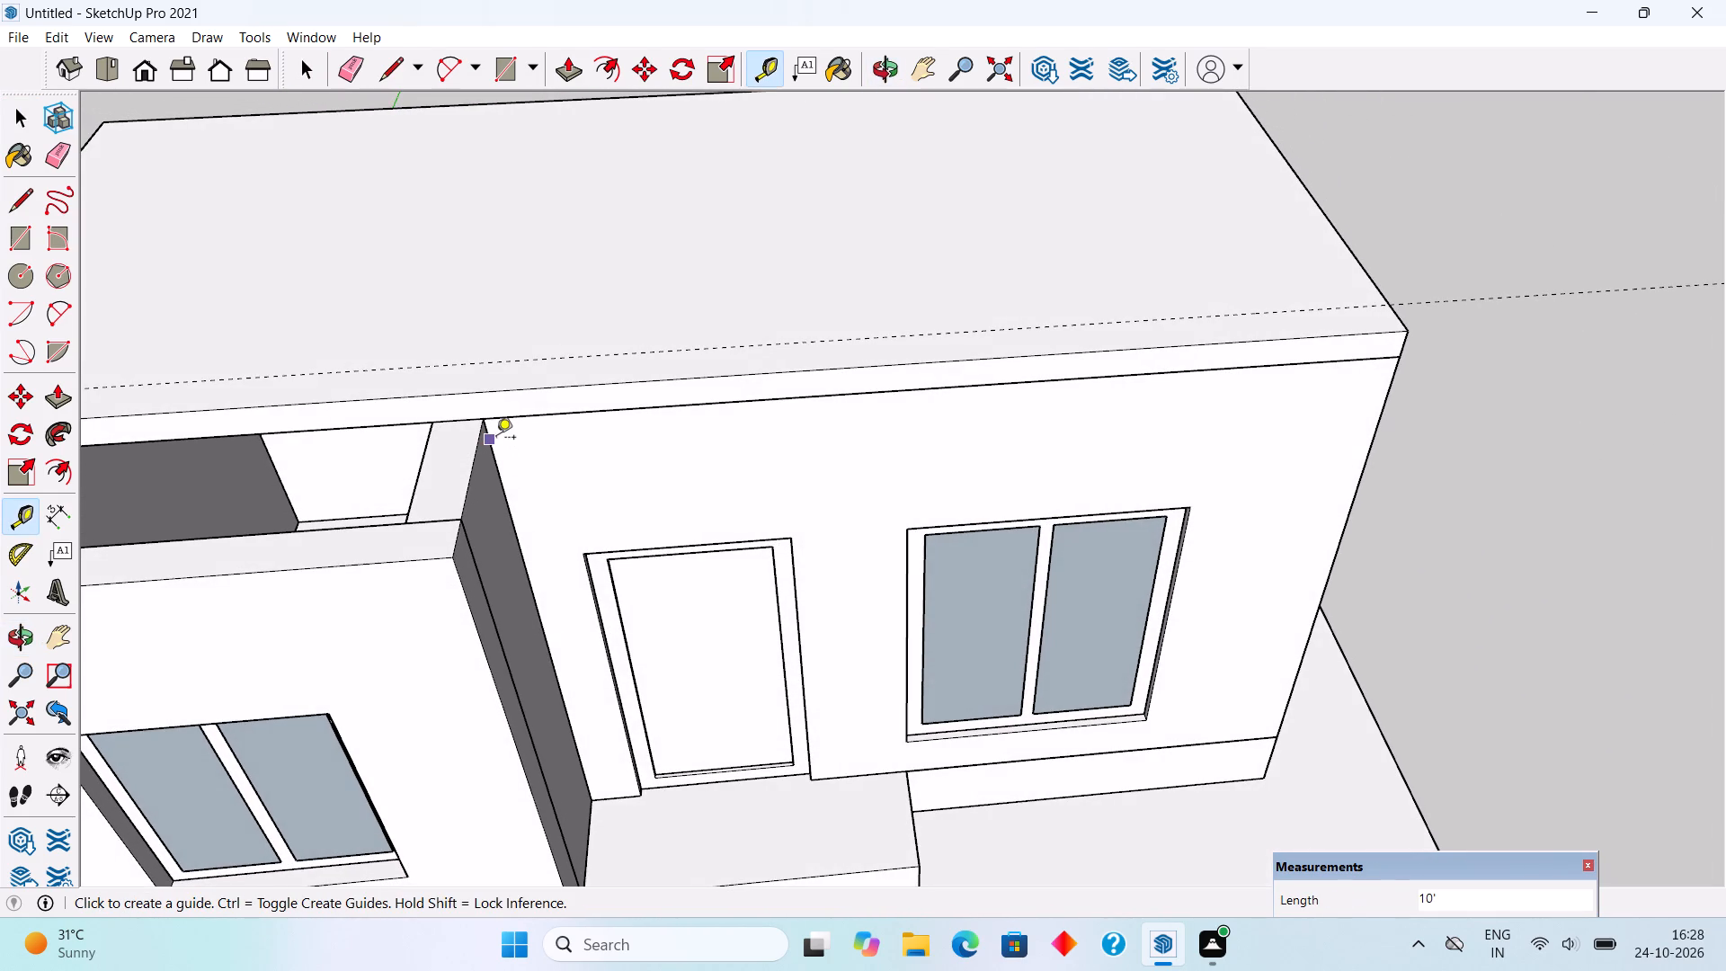
{"action": "middle_click_drag", "start_coordinate": [823, 422], "coordinate": [880, 702]}
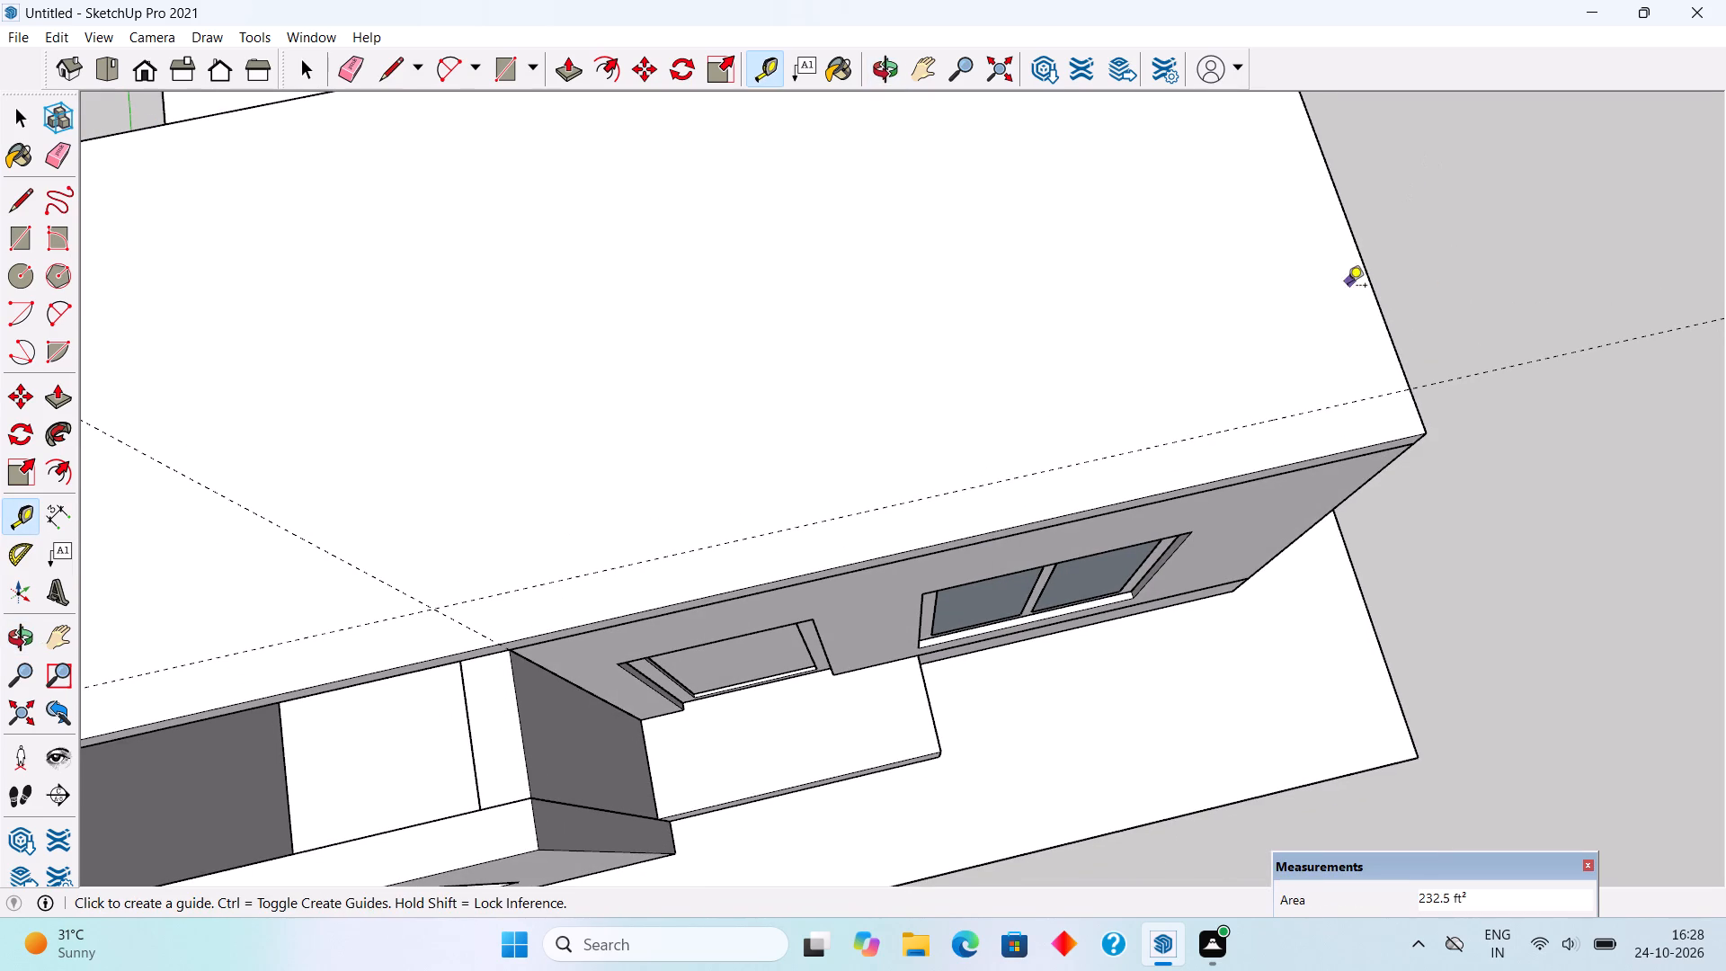
{"action": "left_click", "coordinate": [1366, 267]}
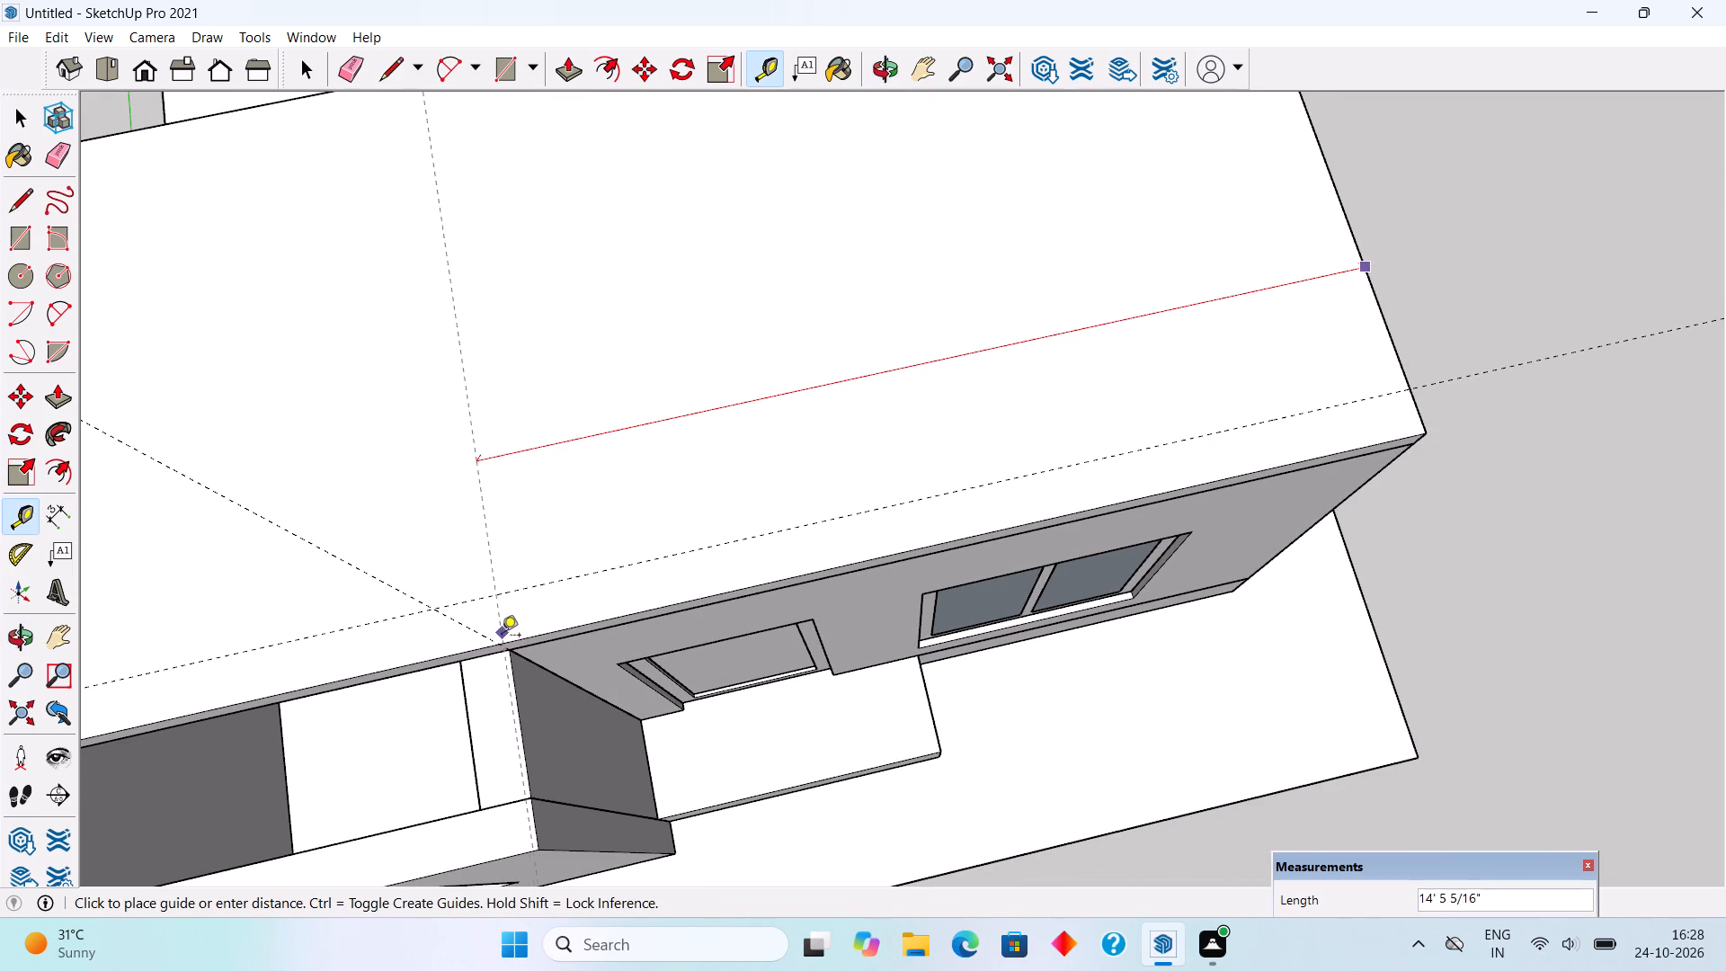
{"action": "left_click", "coordinate": [502, 641]}
{"action": "key", "text": "space"}
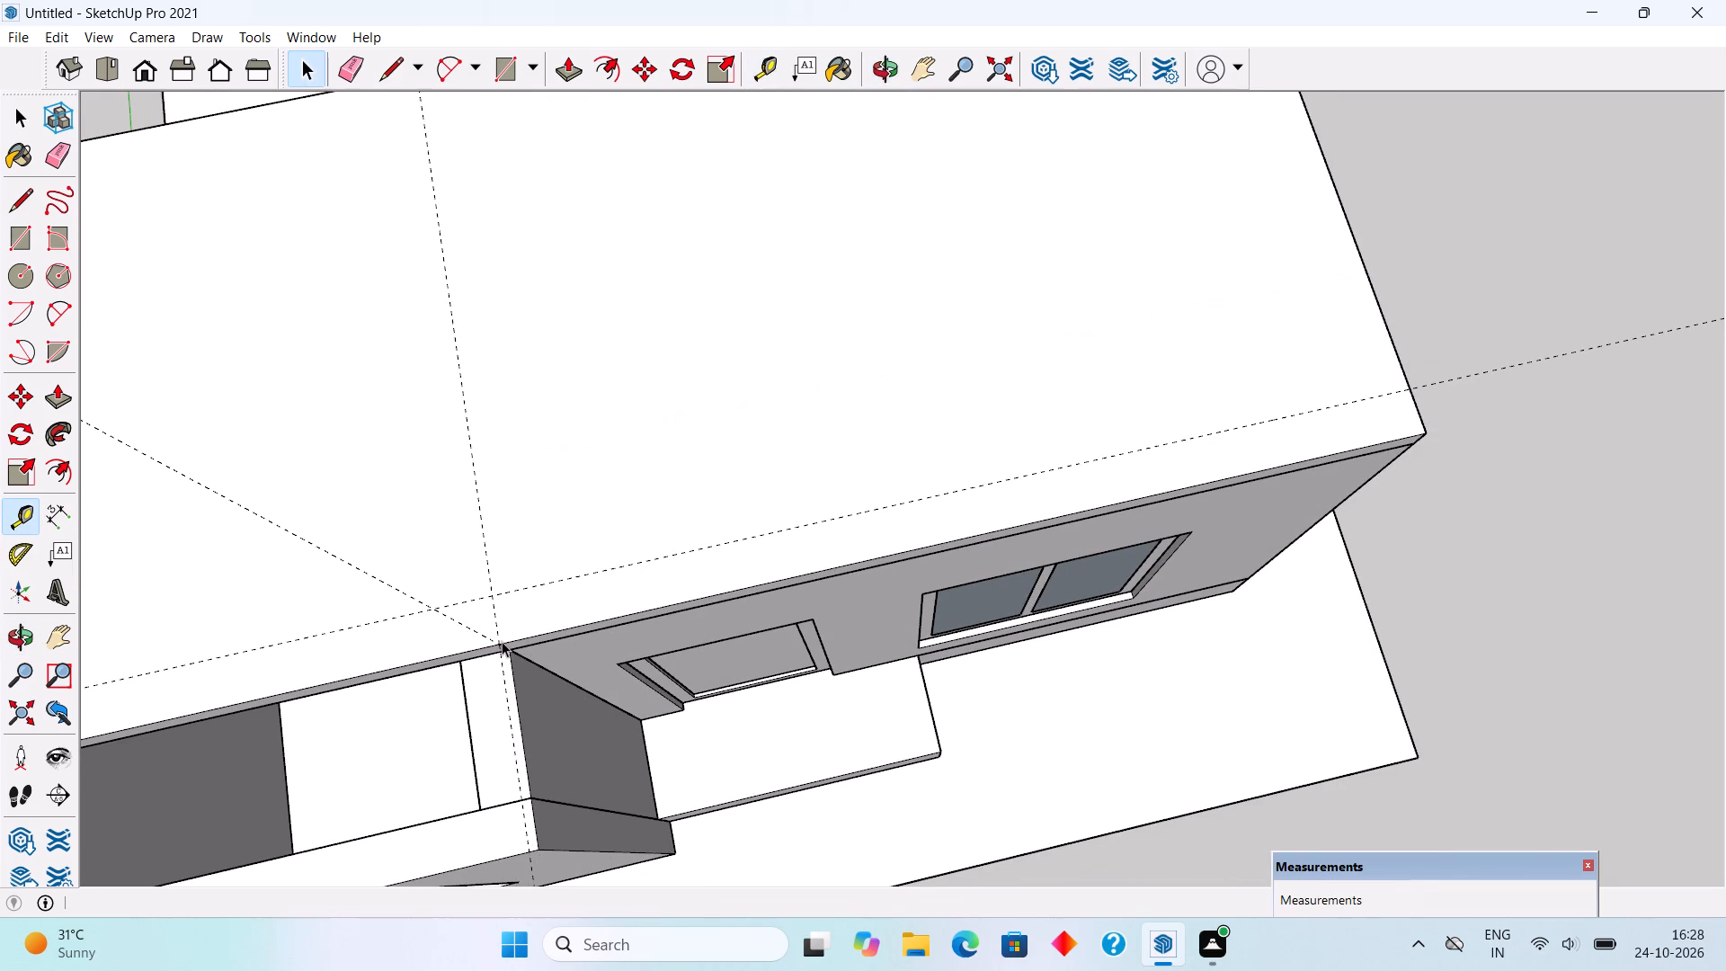
Draw a 14' 6" by 9" rectangle along the roof's front edge above the door wall and extrude it up 10'.
{"action": "key", "text": "r"}
{"action": "left_click", "coordinate": [495, 591]}
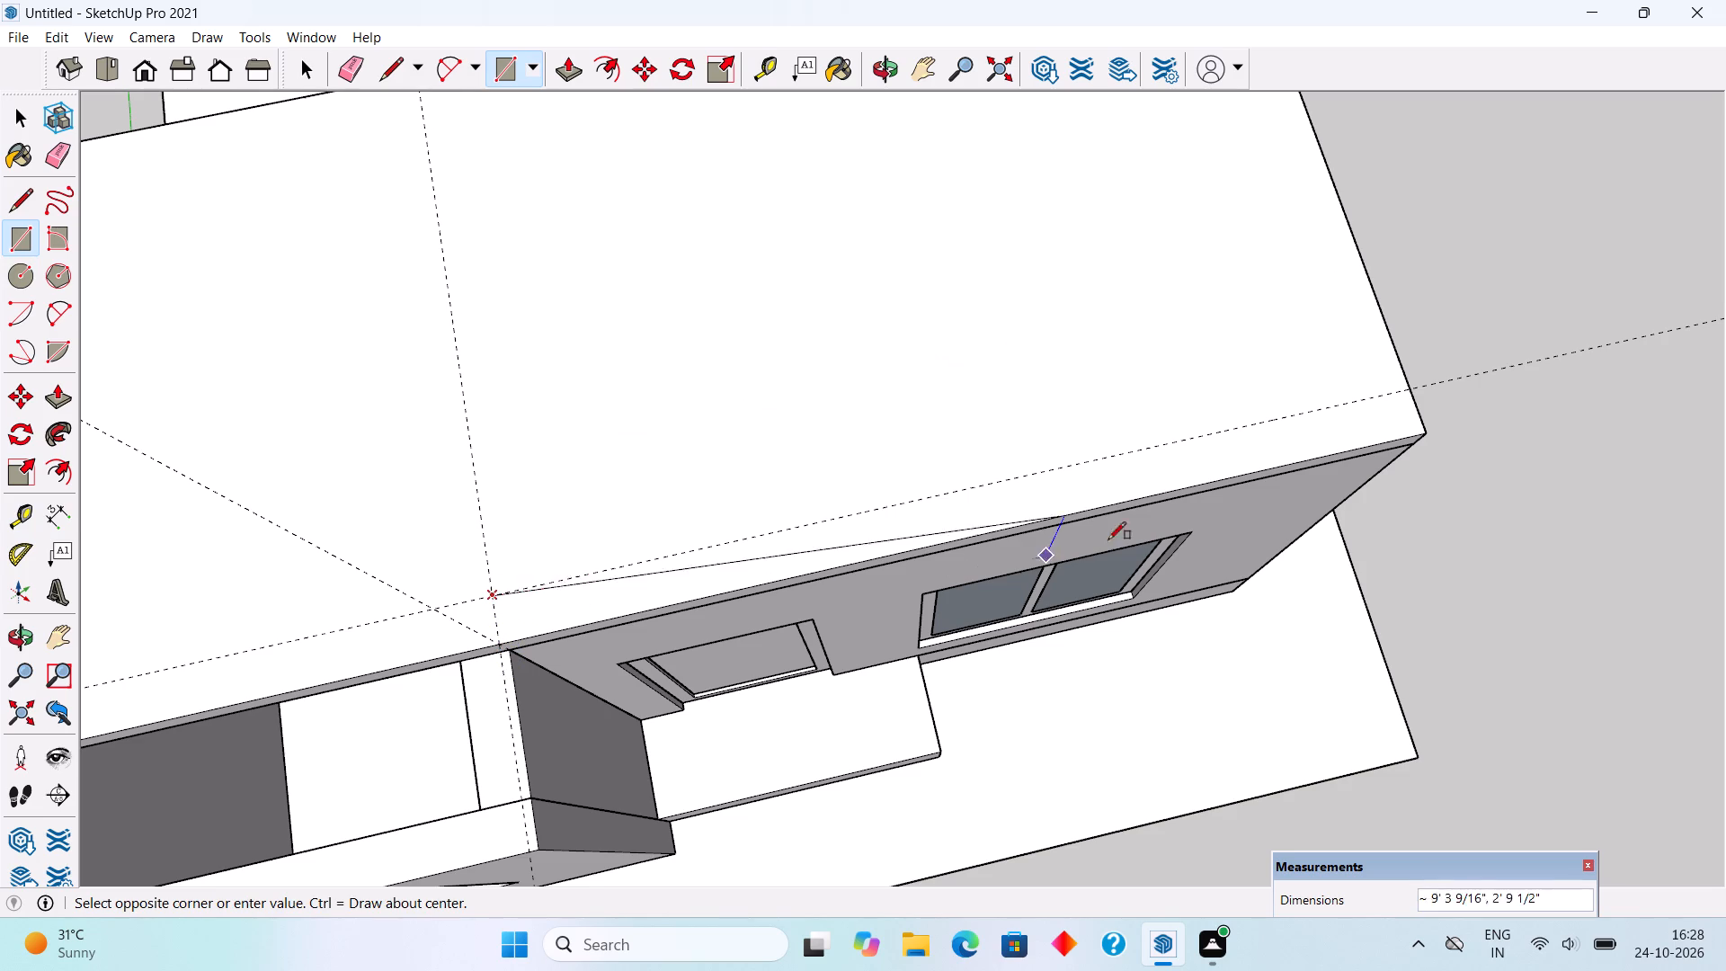
{"action": "left_click", "coordinate": [1421, 436]}
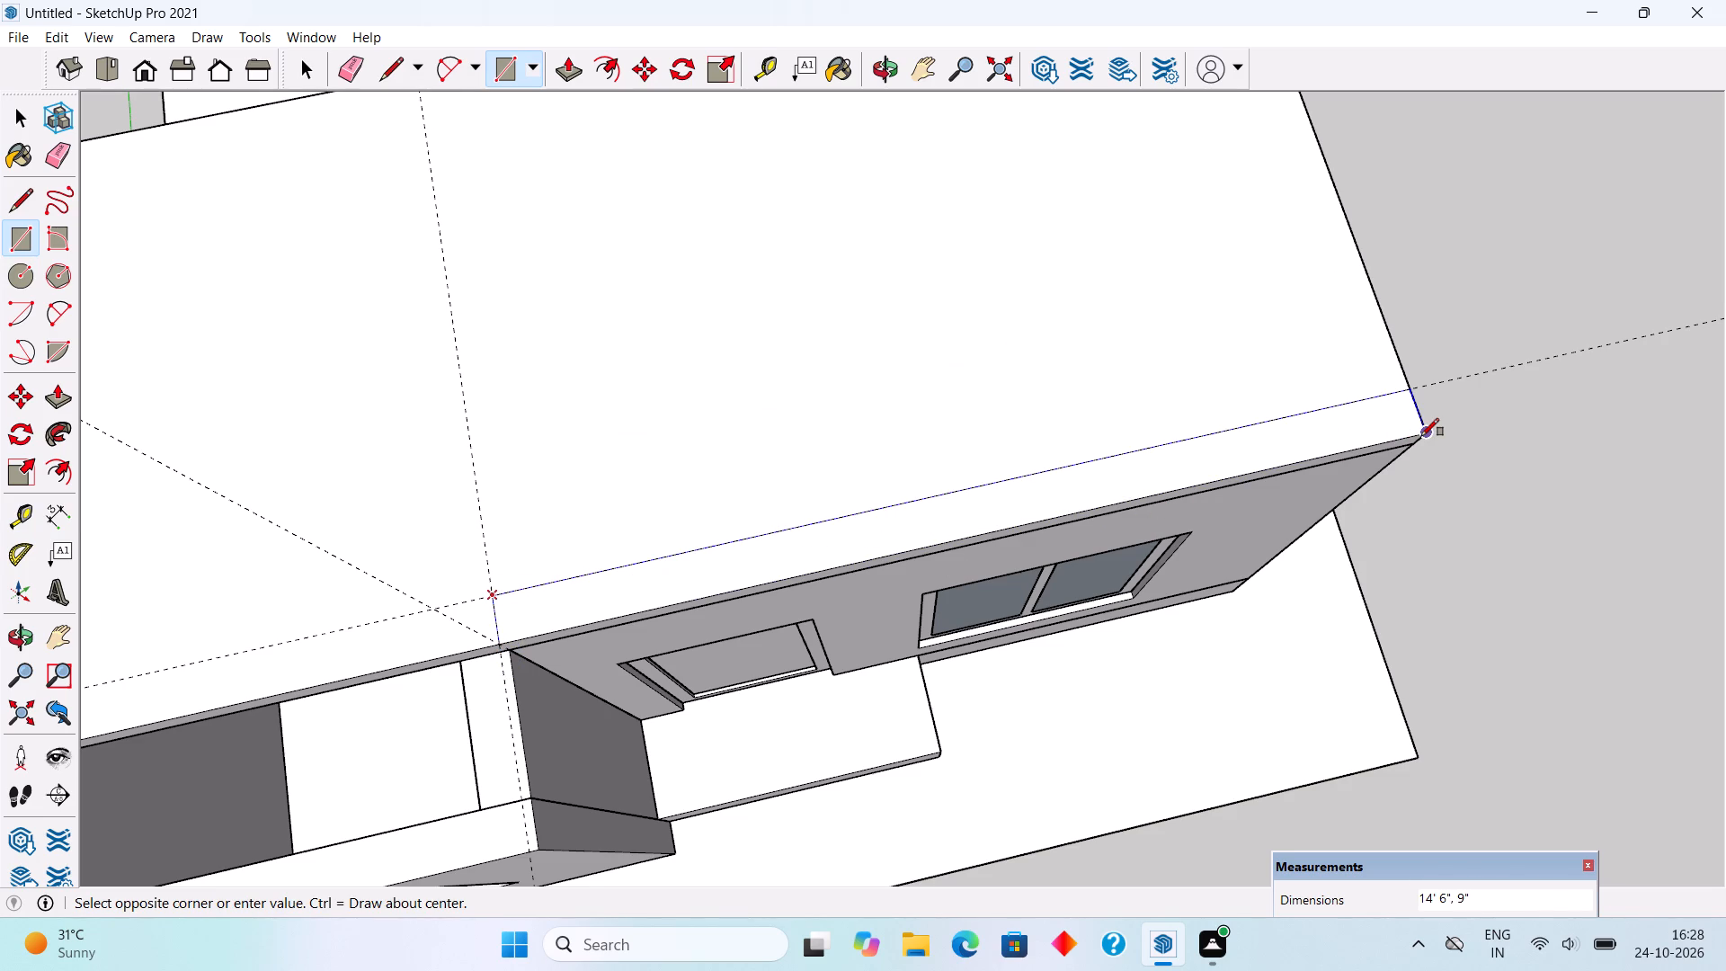
{"action": "key", "text": "p"}
{"action": "left_click", "coordinate": [1347, 429]}
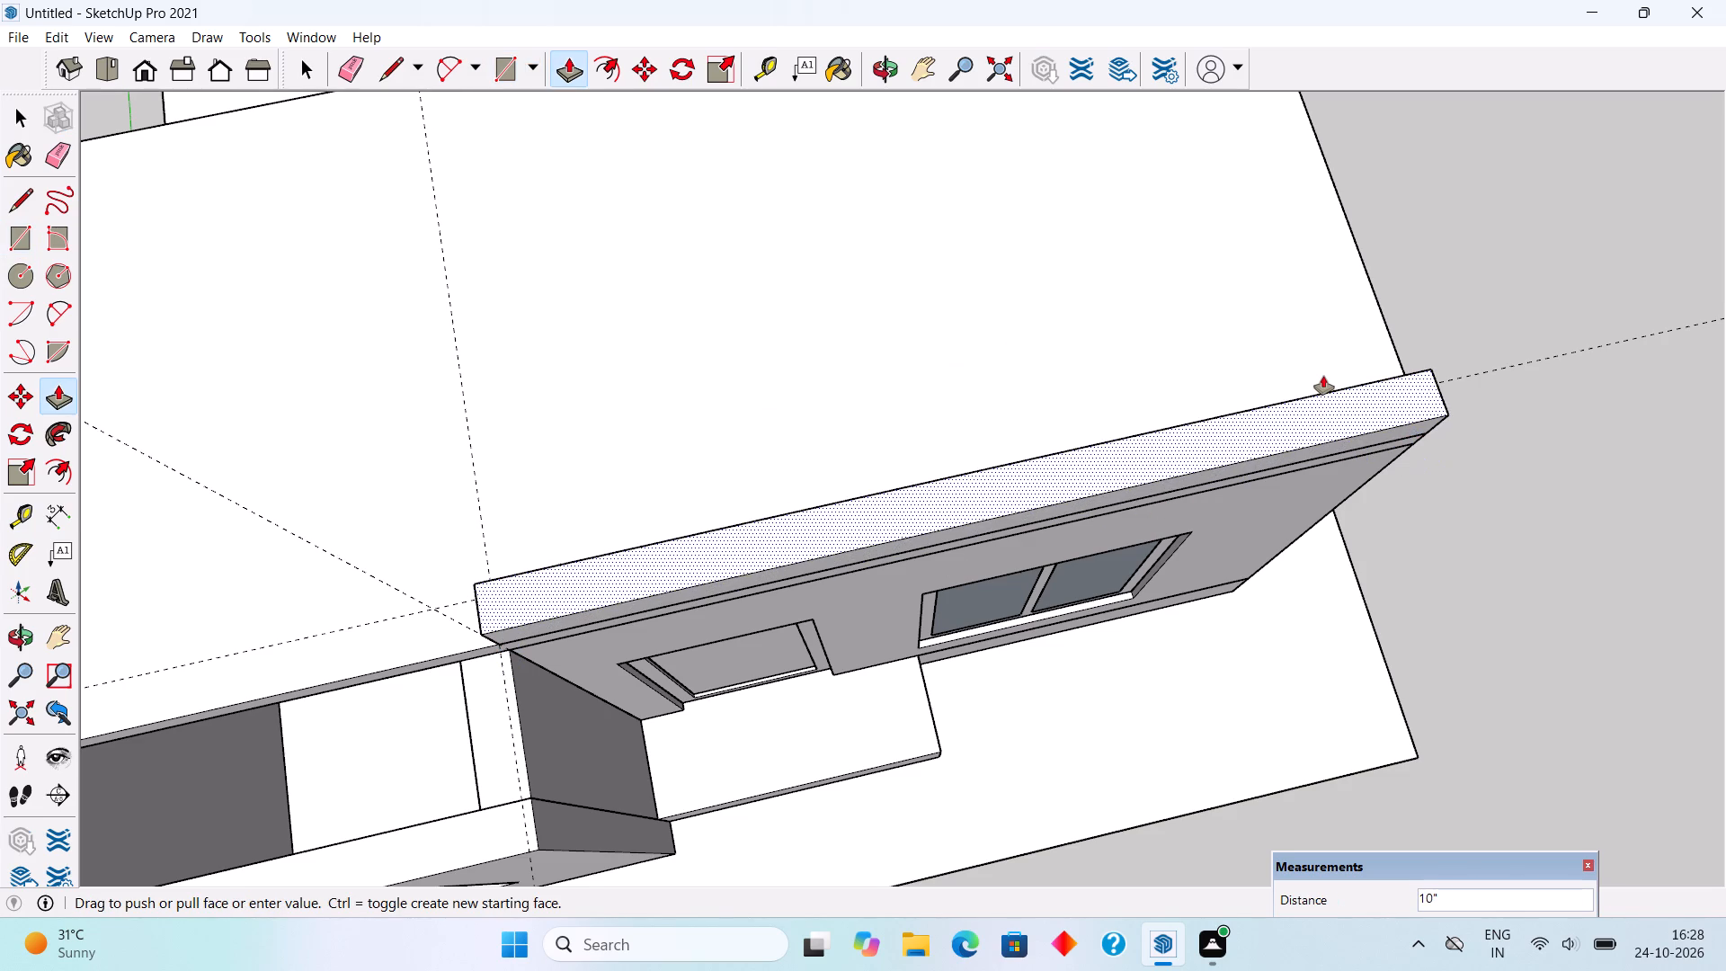
{"action": "type", "text": "10'"}
{"action": "key", "text": "Return"}
{"action": "key", "text": "space"}
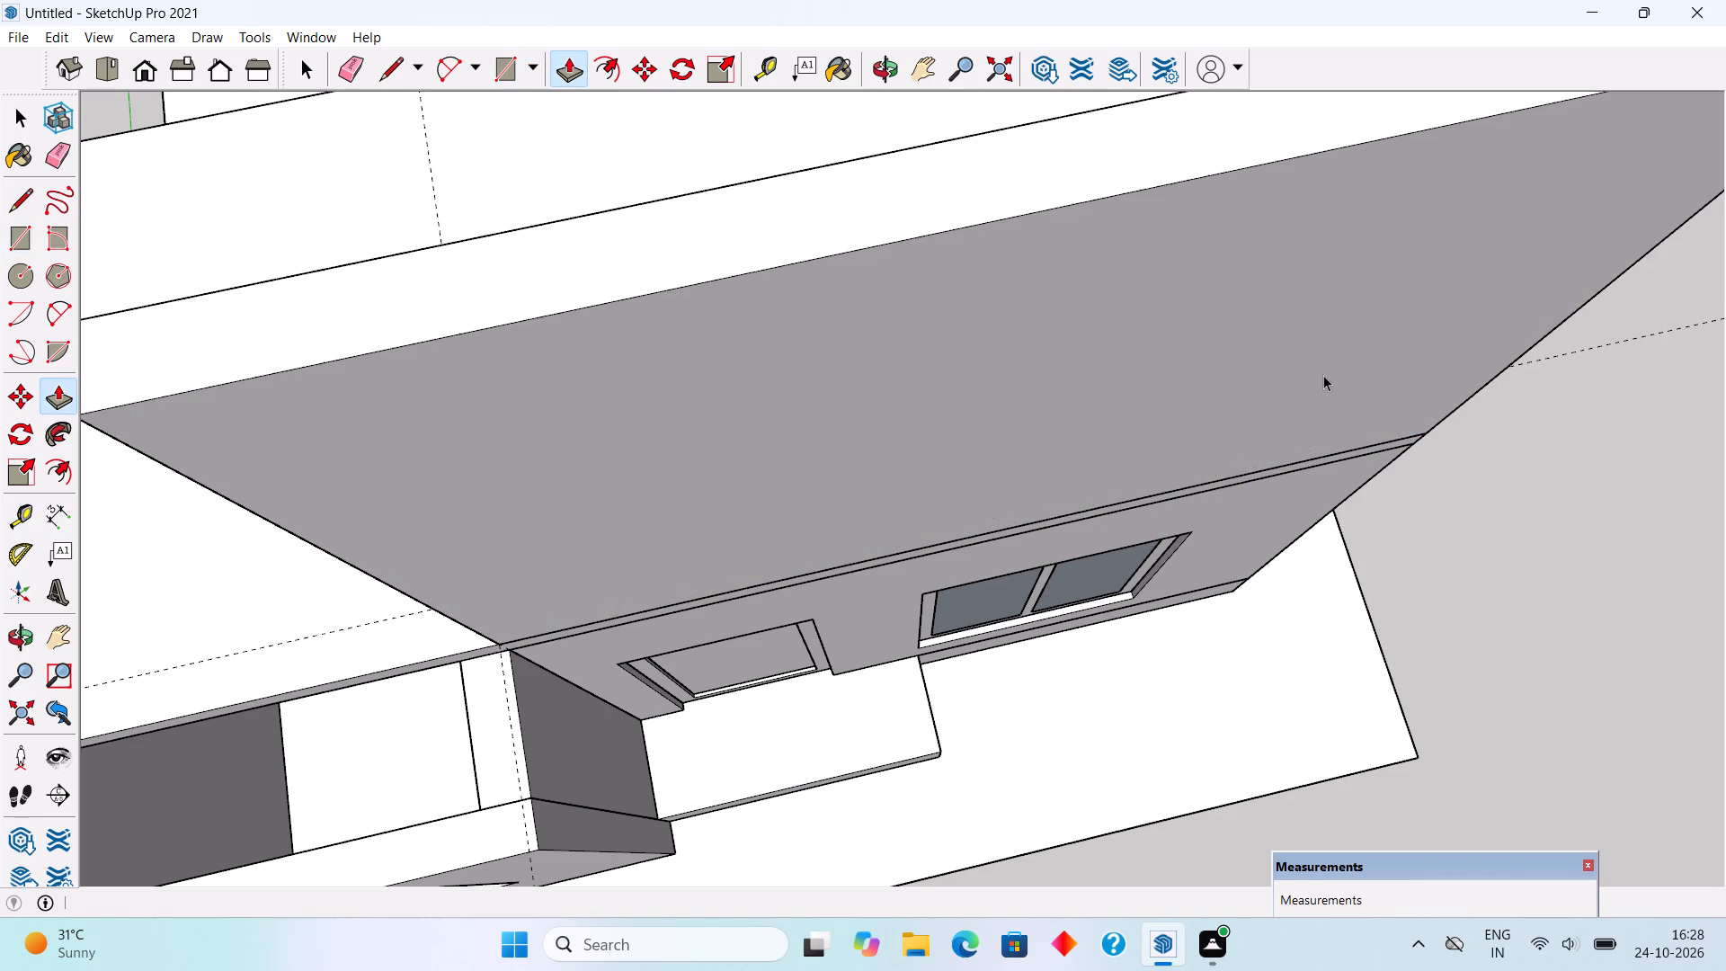
Make the new upper-storey front wall into a group.
{"action": "scroll", "coordinate": [1251, 420], "scroll_direction": "down", "scroll_amount": 10}
{"action": "middle_click_drag", "start_coordinate": [906, 527], "coordinate": [806, 264]}
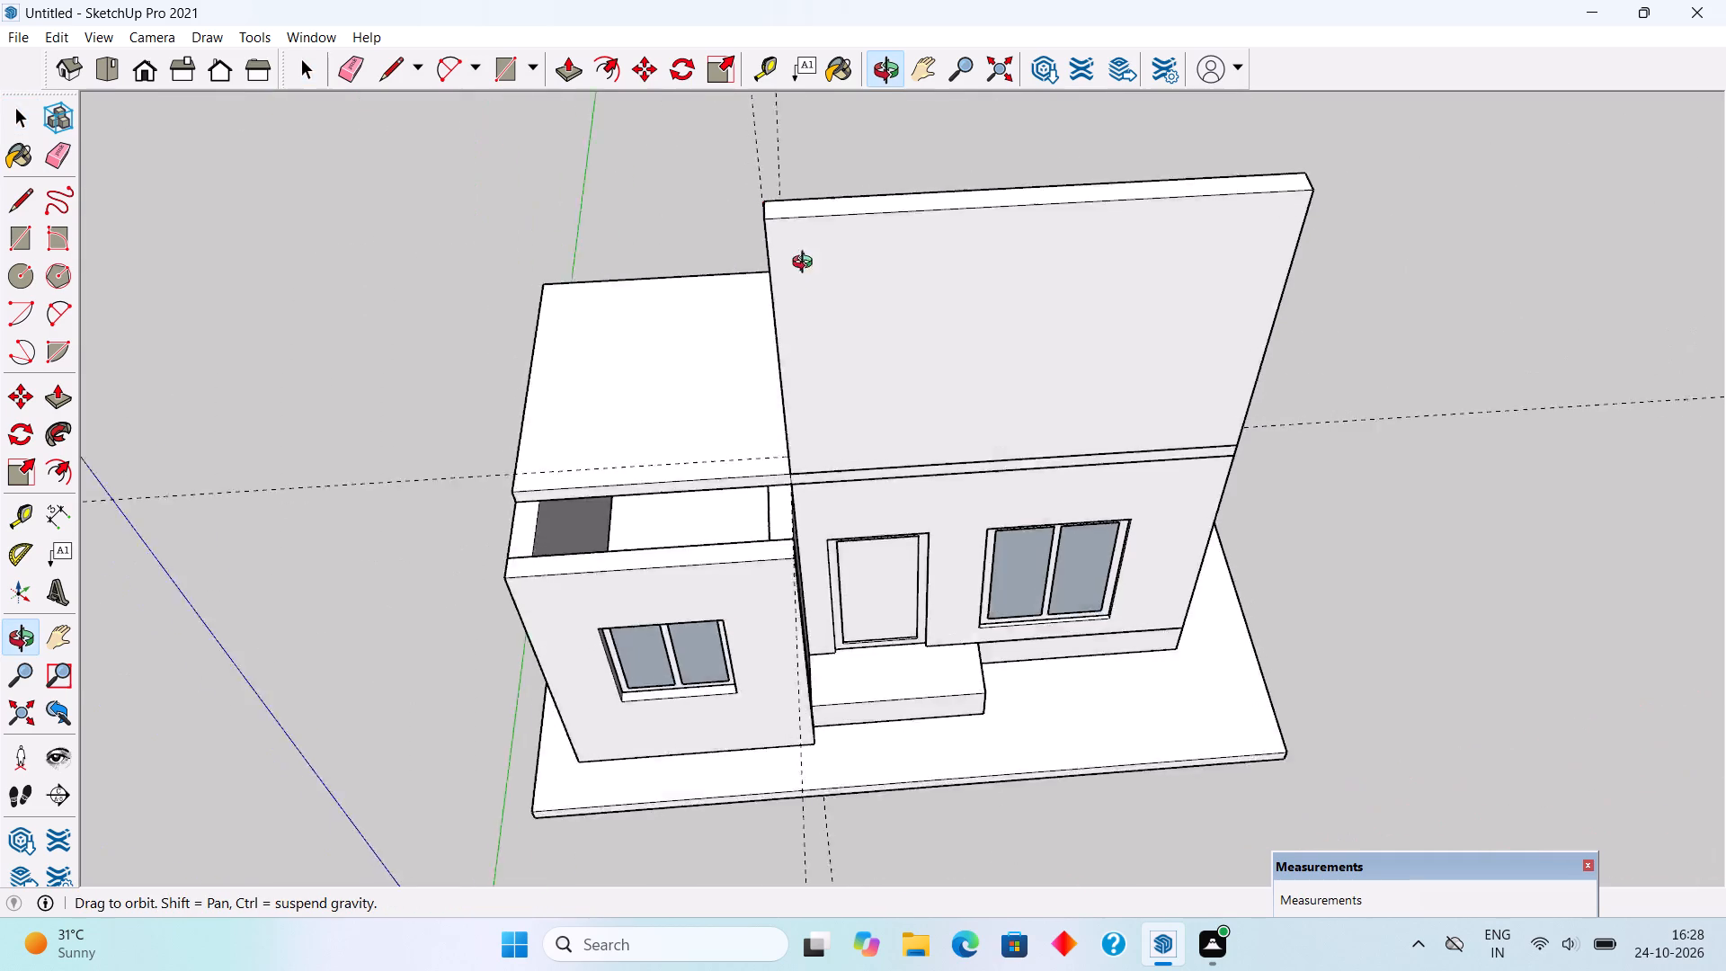
{"action": "middle_click_drag", "start_coordinate": [806, 264], "coordinate": [759, 188]}
{"action": "middle_click_drag", "start_coordinate": [947, 449], "coordinate": [890, 235]}
{"action": "triple_click", "coordinate": [910, 288]}
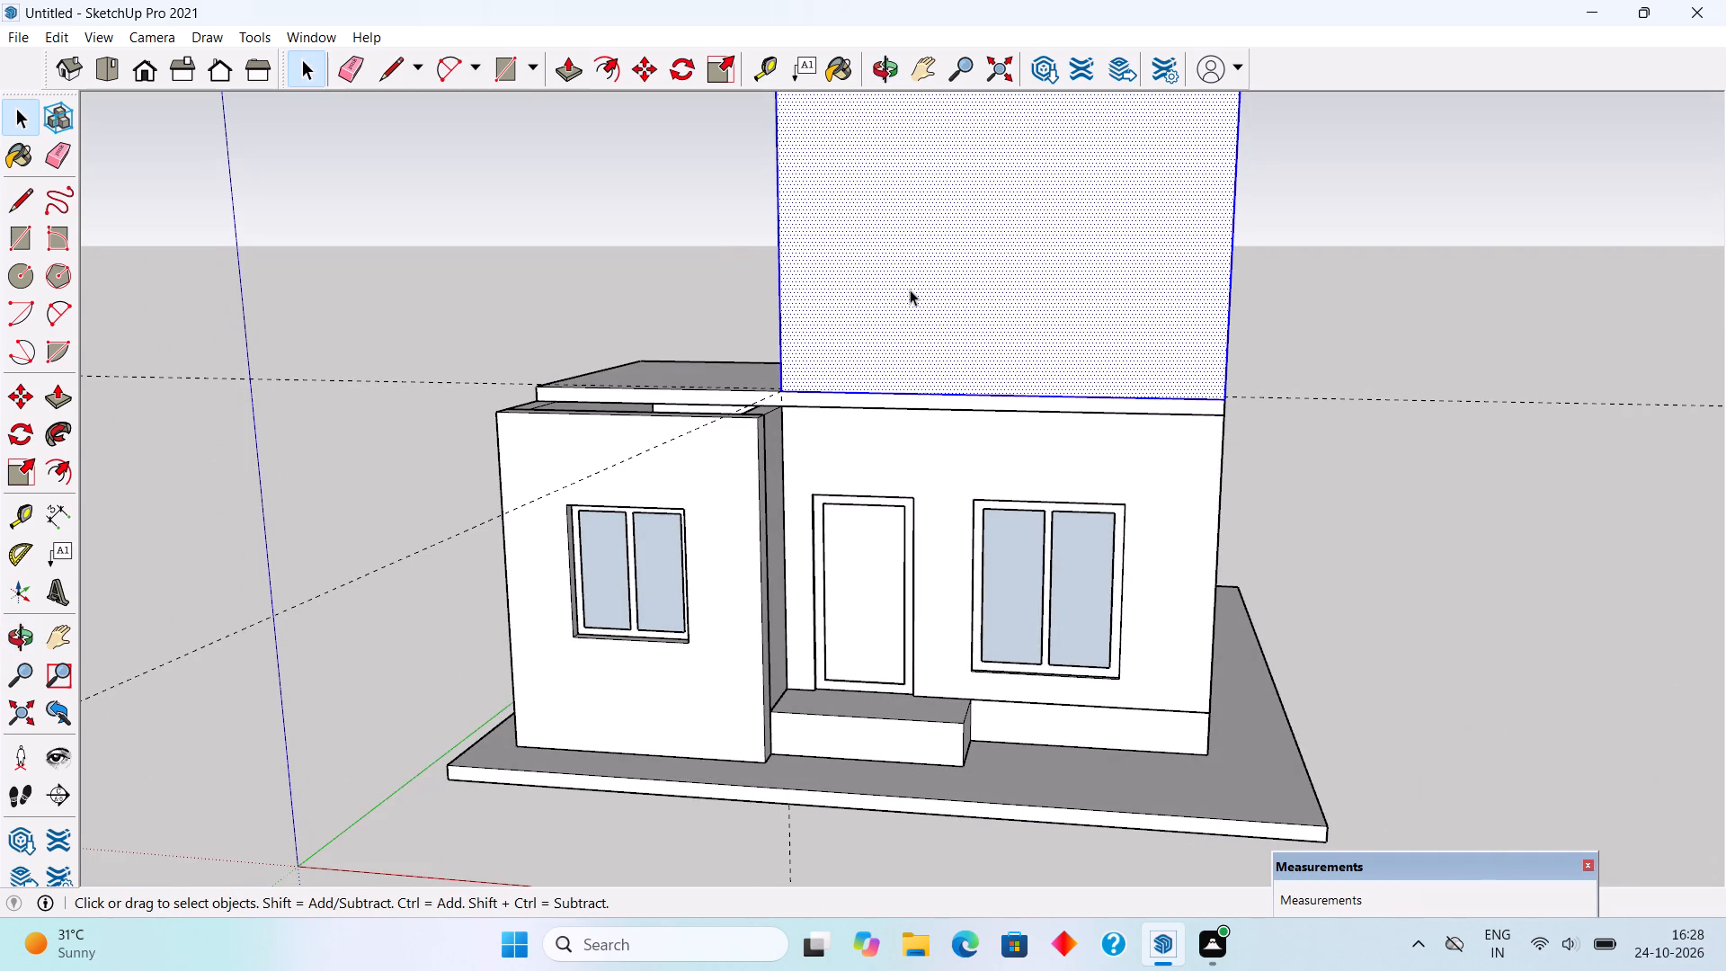
{"action": "right_click", "coordinate": [910, 290]}
{"action": "left_click", "coordinate": [996, 477]}
Place a horizontal guide on the front facade, 1' below the bottom edge of the upper wall.
{"action": "scroll", "coordinate": [994, 480], "scroll_direction": "down", "scroll_amount": 5}
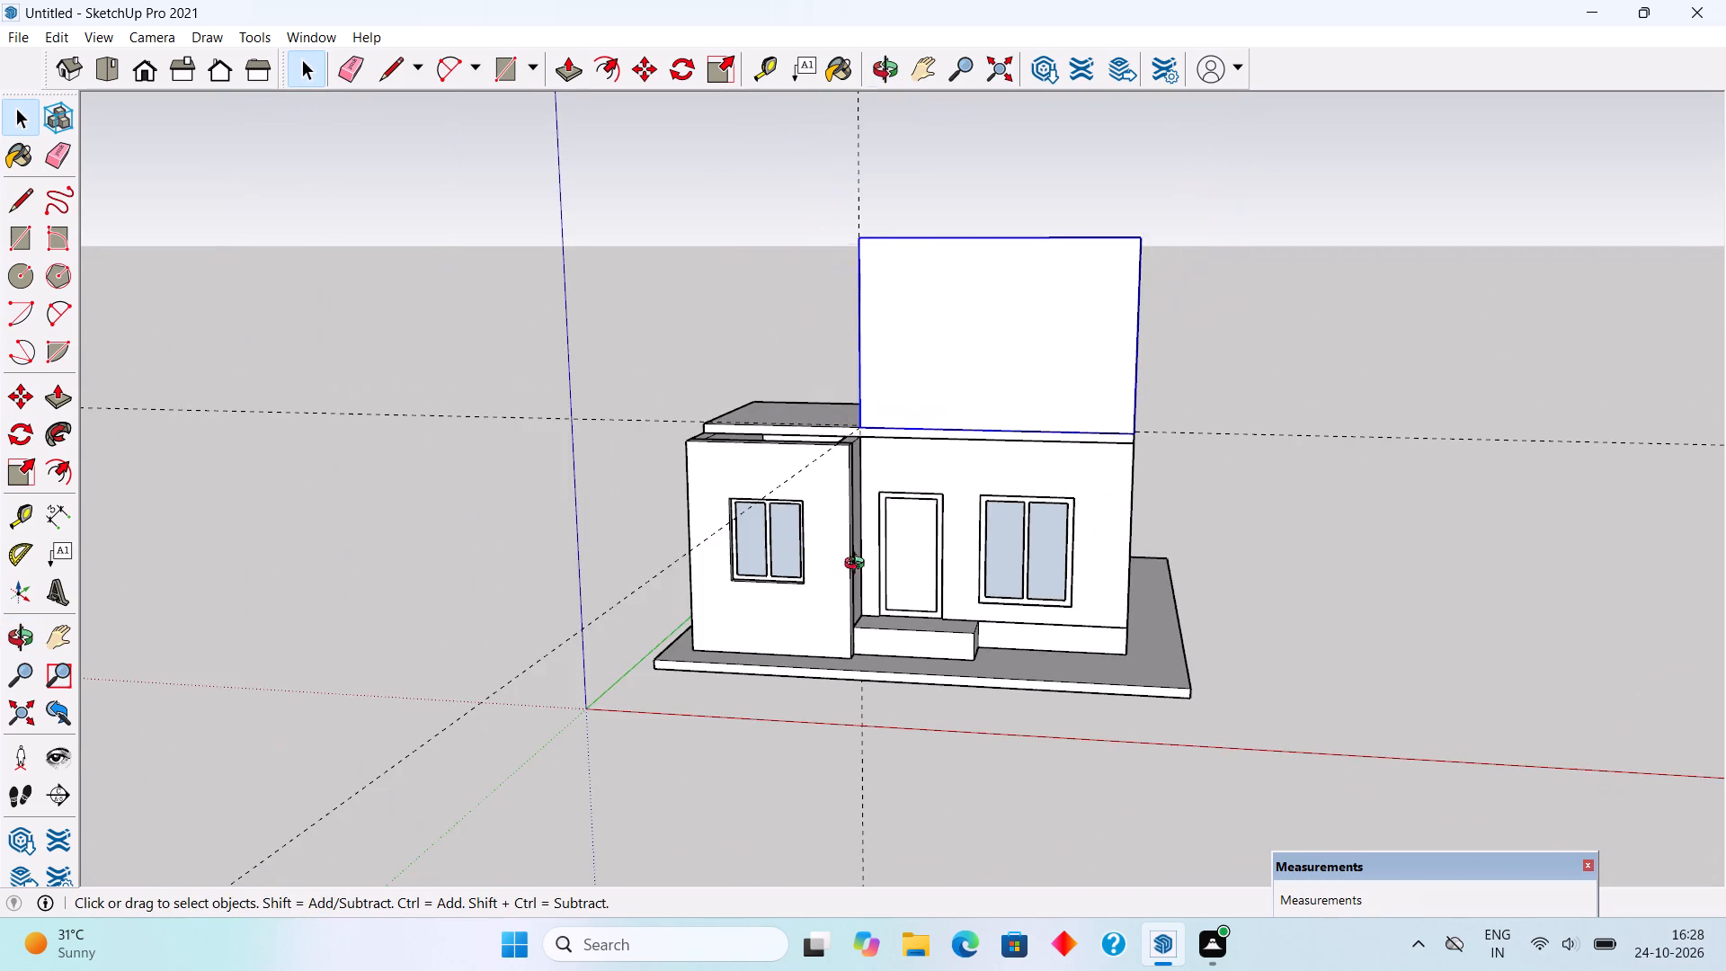
{"action": "middle_click_drag", "start_coordinate": [859, 566], "coordinate": [1109, 446]}
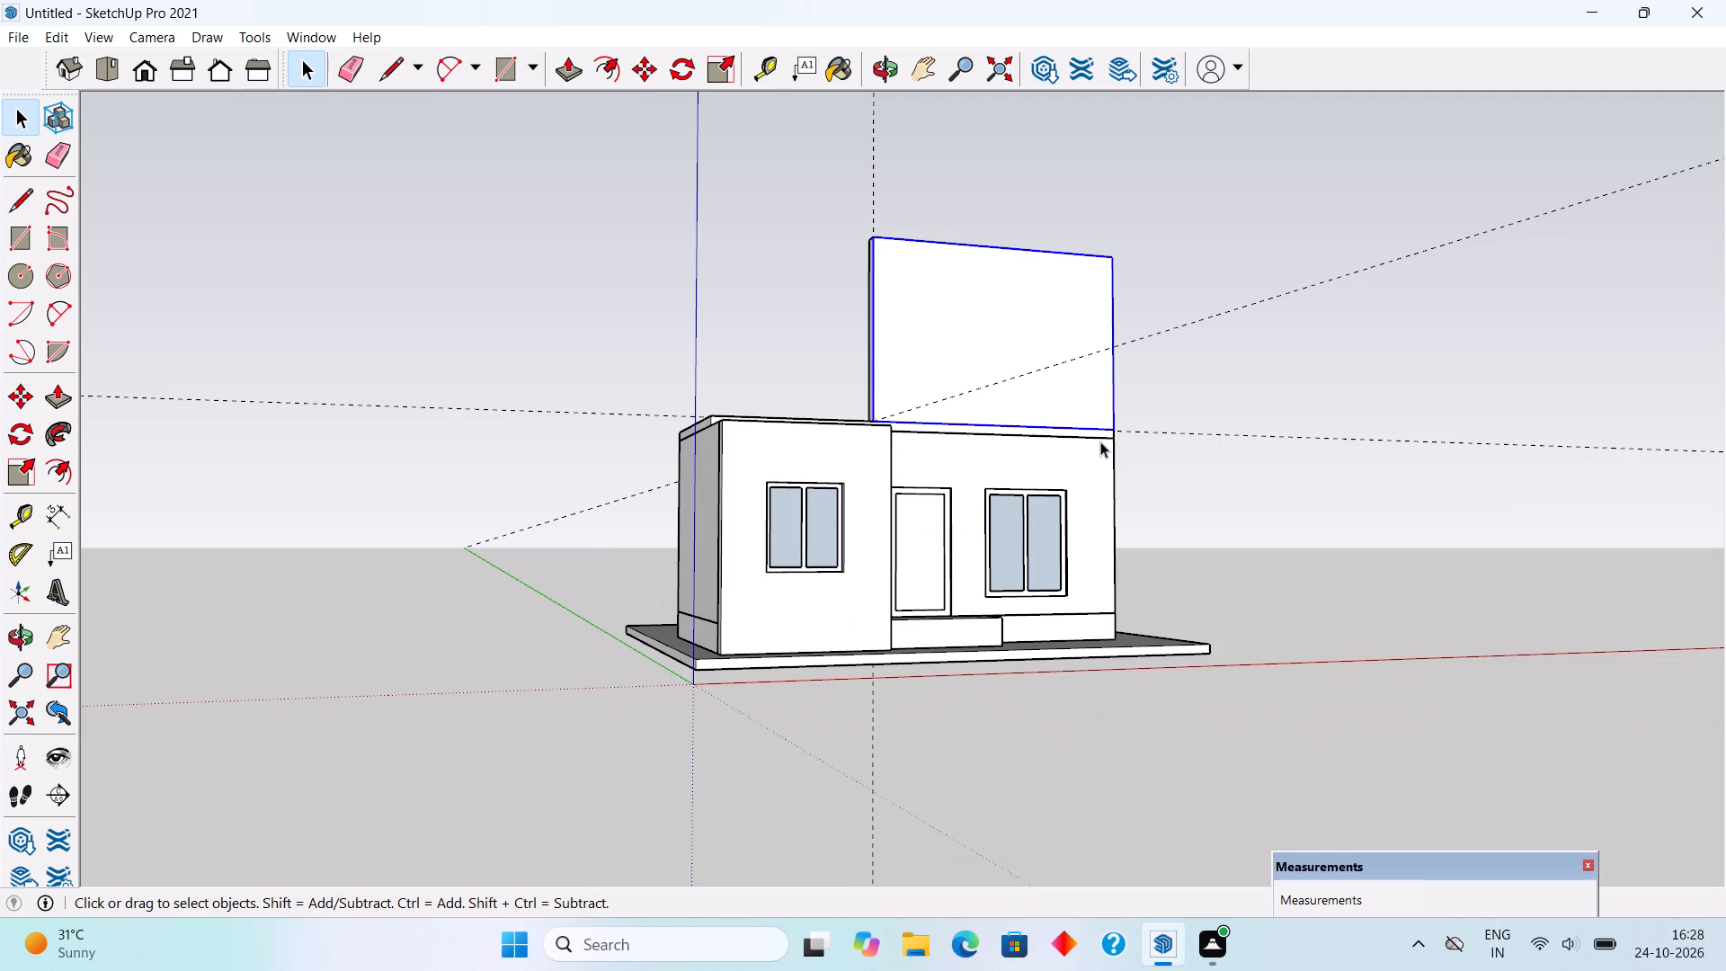
{"action": "scroll", "coordinate": [1094, 442], "scroll_direction": "up", "scroll_amount": 4}
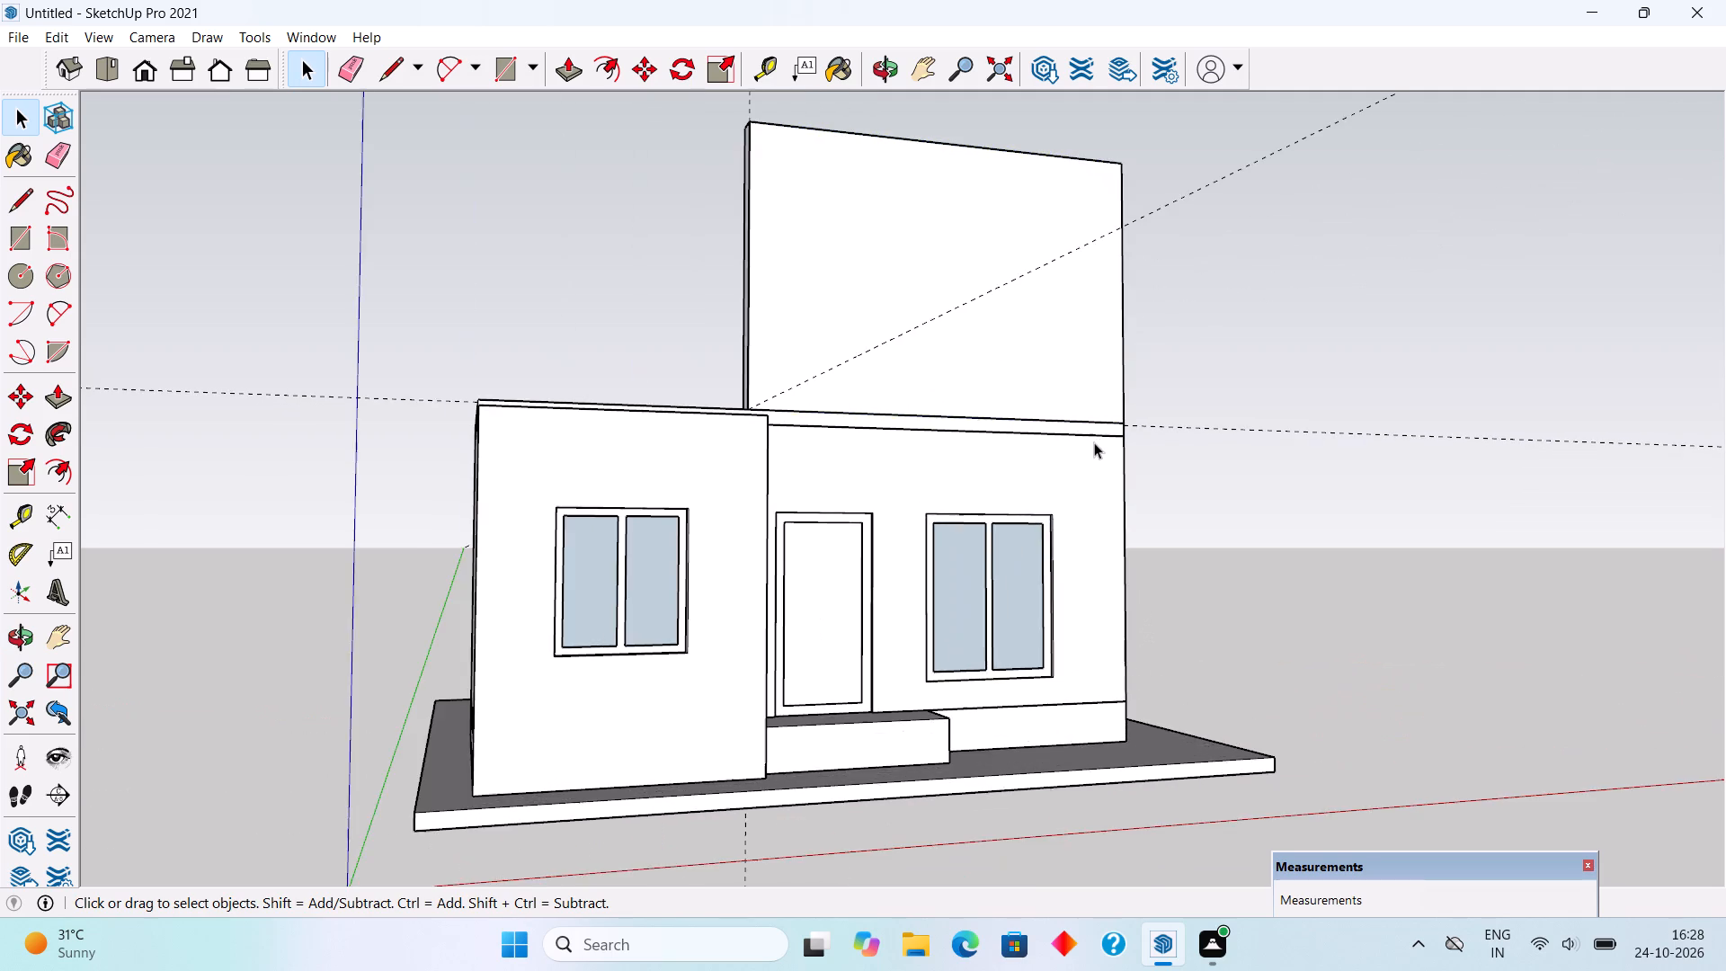
{"action": "scroll", "coordinate": [959, 436], "scroll_direction": "up", "scroll_amount": 2}
{"action": "scroll", "coordinate": [458, 495], "scroll_direction": "up", "scroll_amount": 1}
{"action": "middle_click_drag", "start_coordinate": [350, 509], "coordinate": [342, 509]}
{"action": "middle_click_drag", "start_coordinate": [209, 503], "coordinate": [4, 577]}
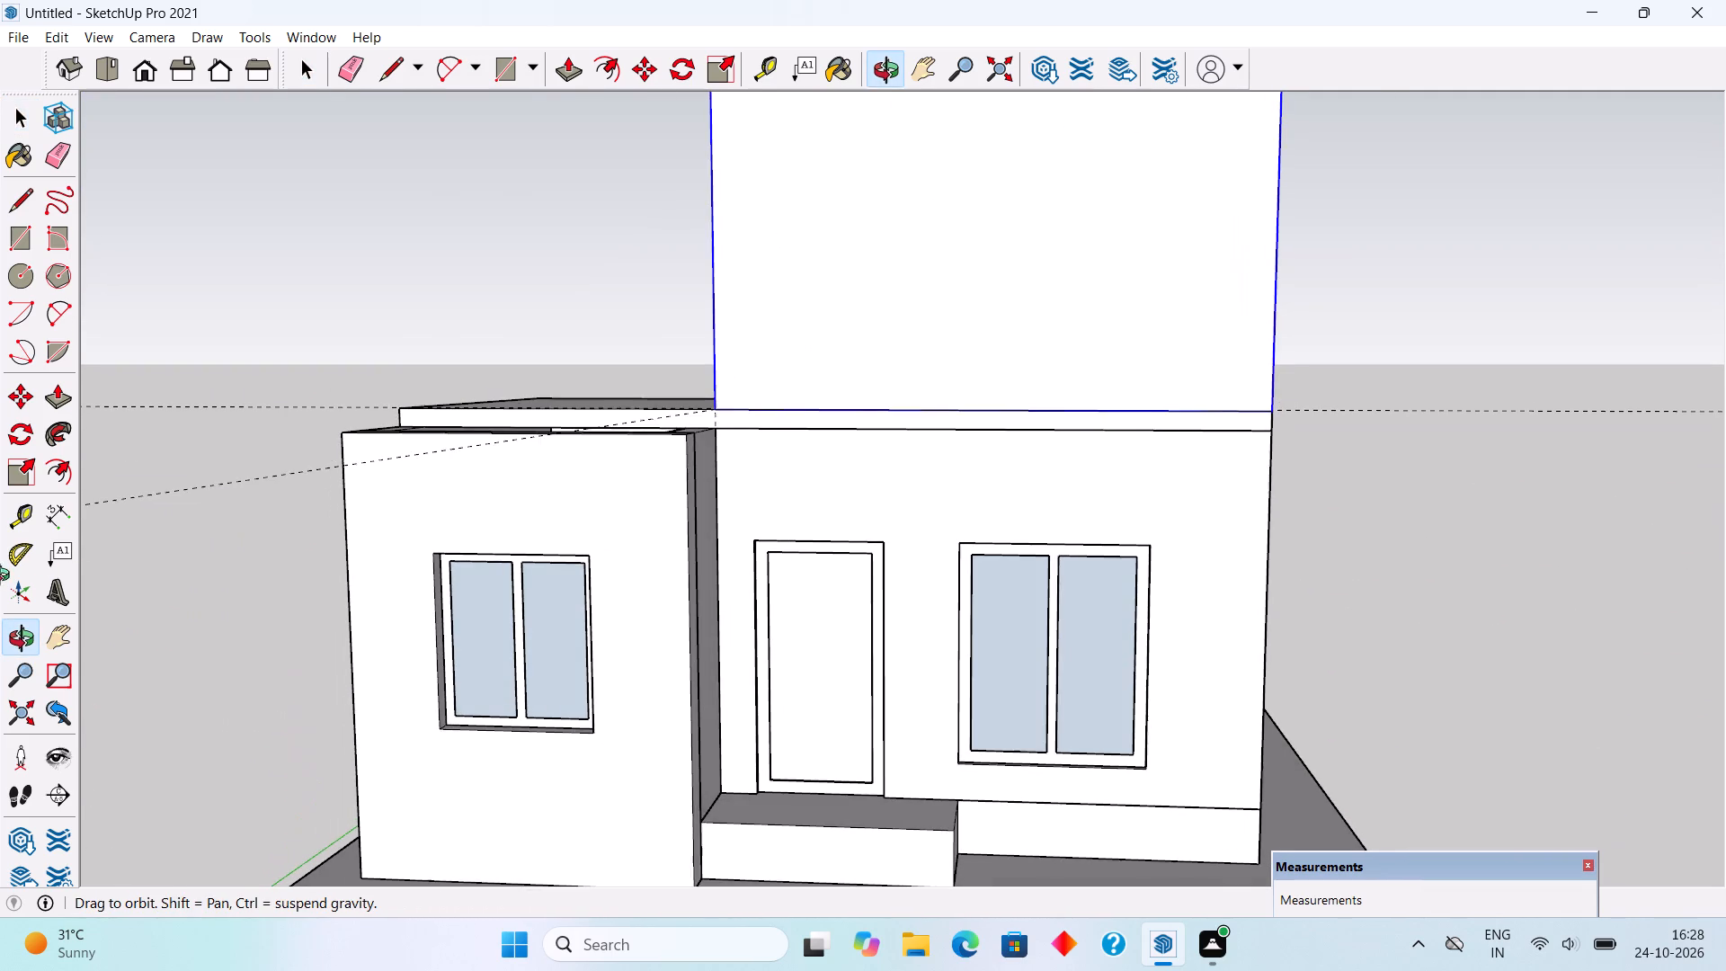
{"action": "middle_click_drag", "start_coordinate": [4, 577], "coordinate": [3, 577]}
{"action": "middle_click_drag", "start_coordinate": [1178, 551], "coordinate": [1282, 558]}
{"action": "scroll", "coordinate": [1454, 418], "scroll_direction": "up", "scroll_amount": 3}
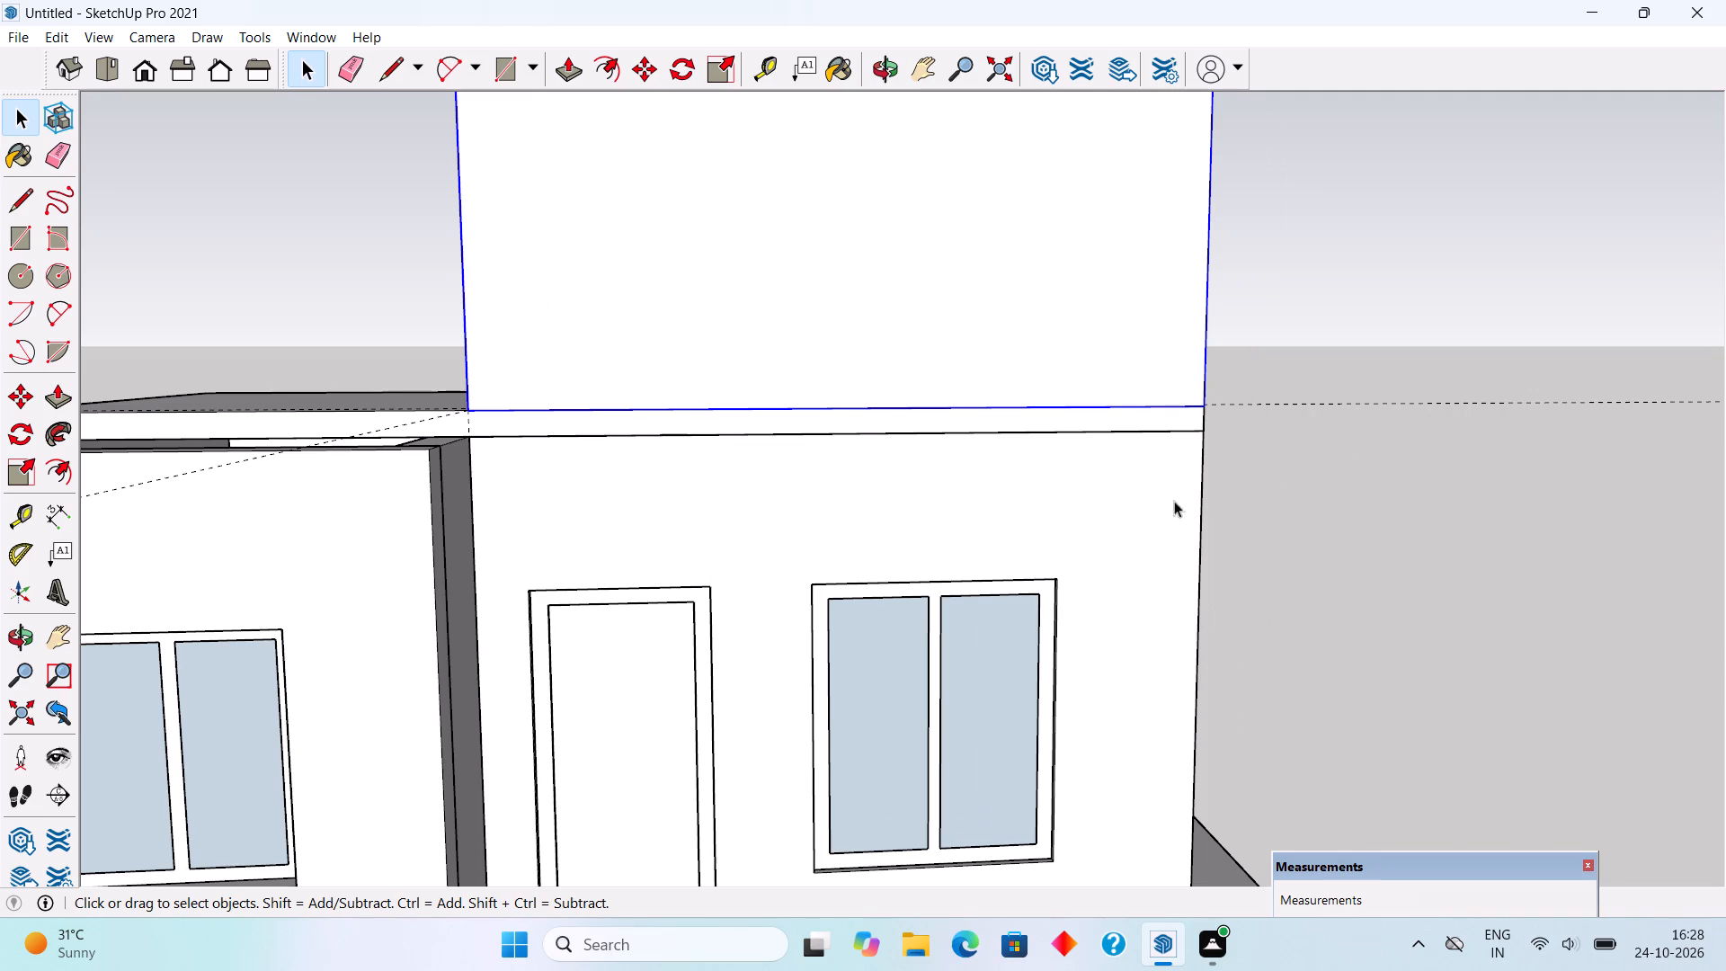
{"action": "key", "text": "t"}
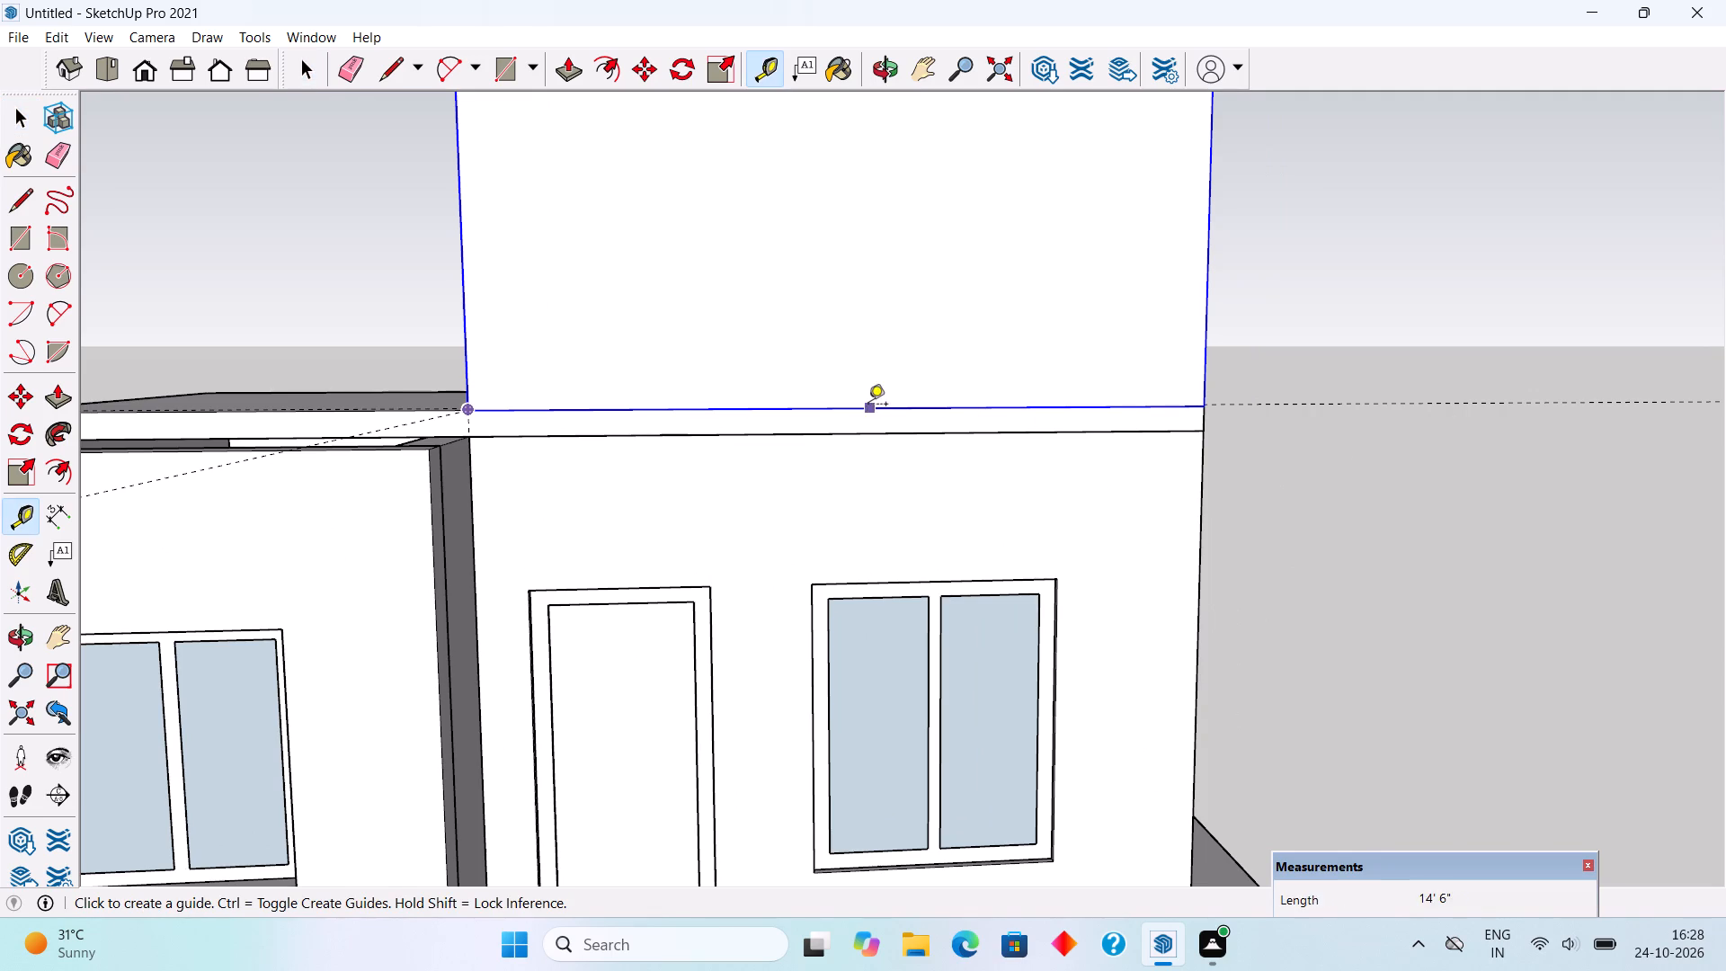
{"action": "left_click", "coordinate": [875, 413]}
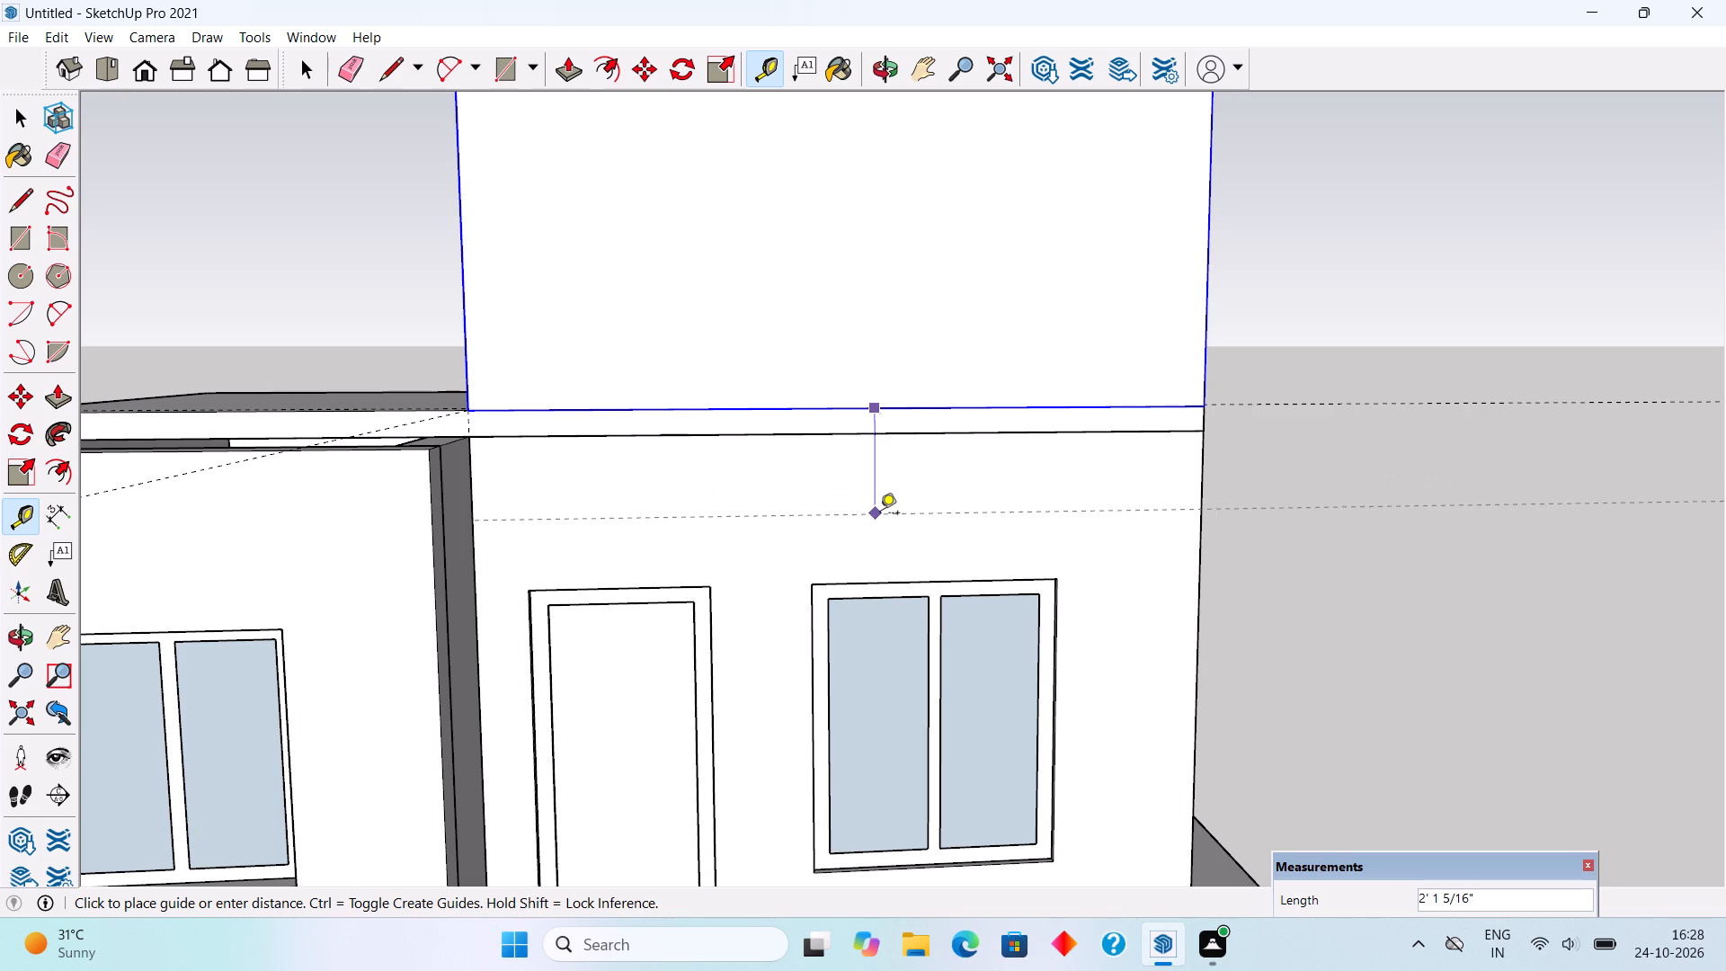
{"action": "type", "text": "1'"}
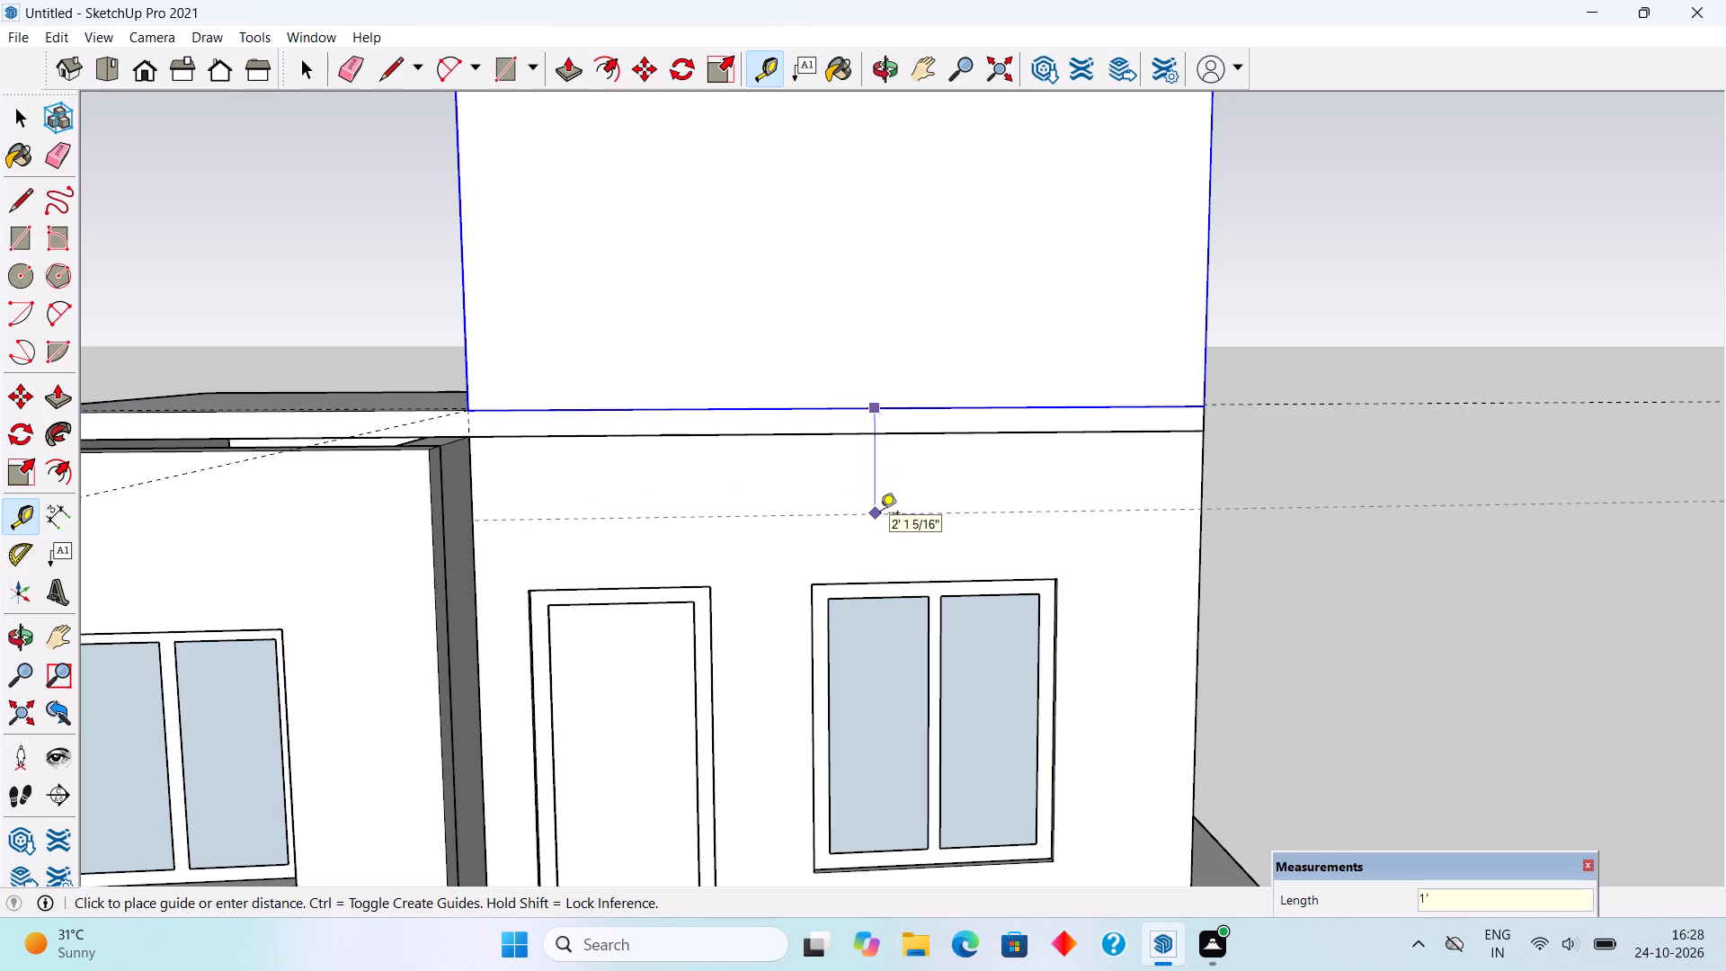
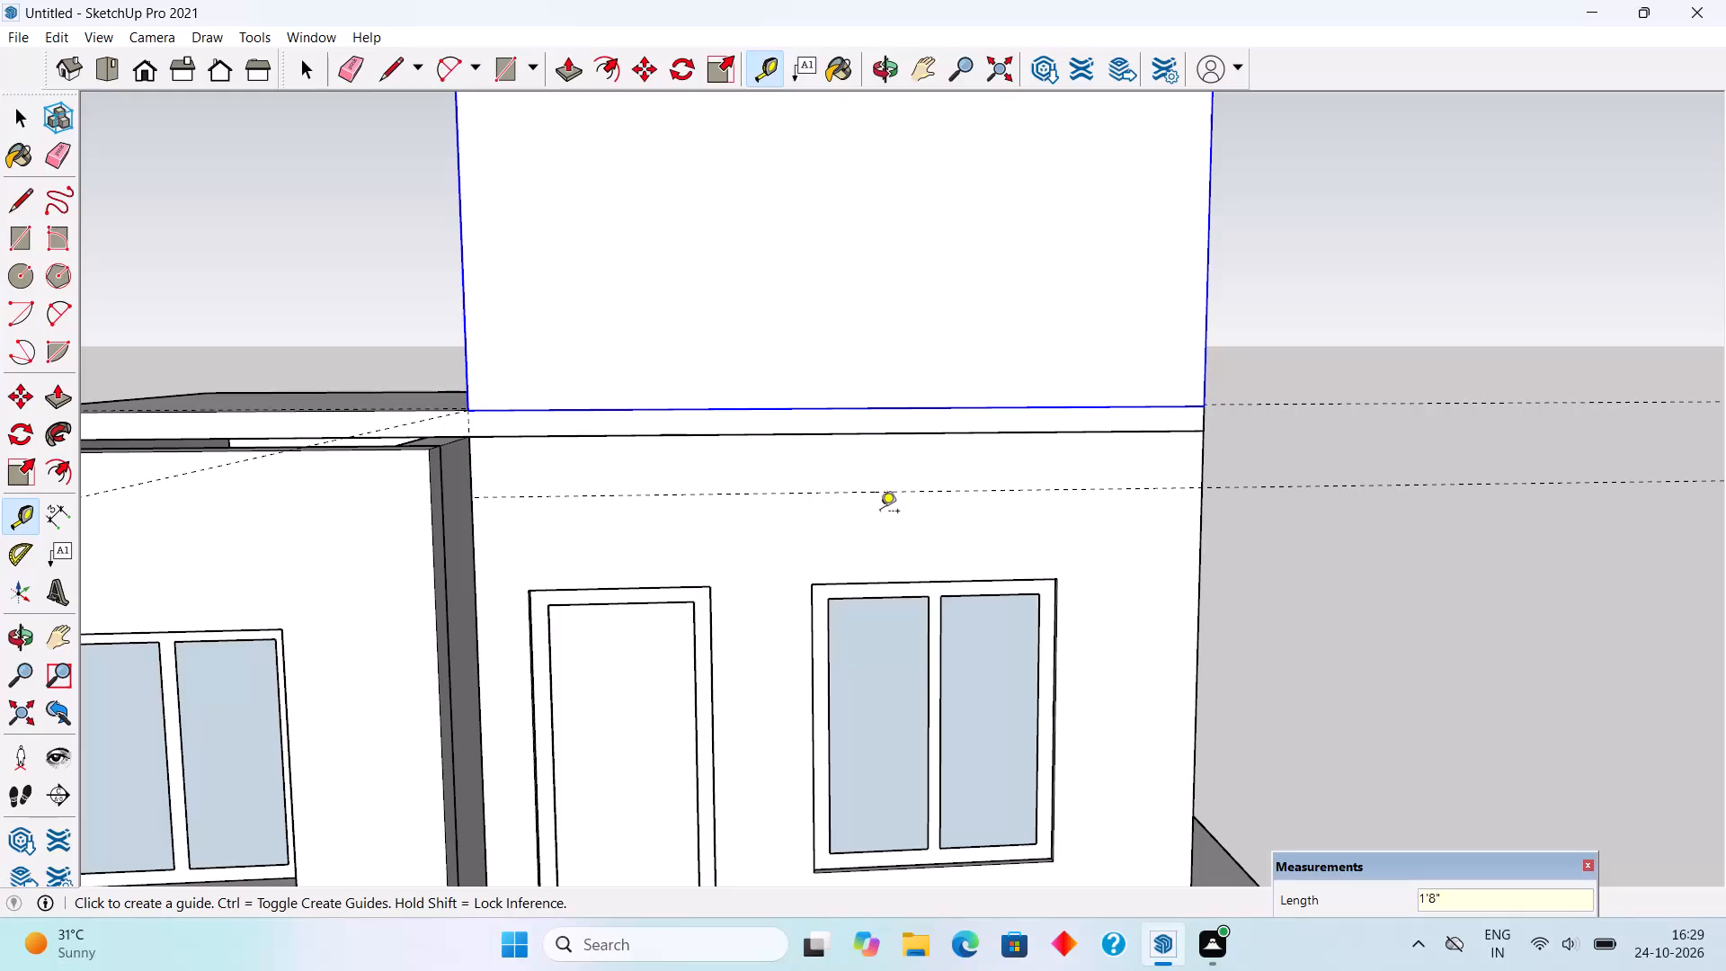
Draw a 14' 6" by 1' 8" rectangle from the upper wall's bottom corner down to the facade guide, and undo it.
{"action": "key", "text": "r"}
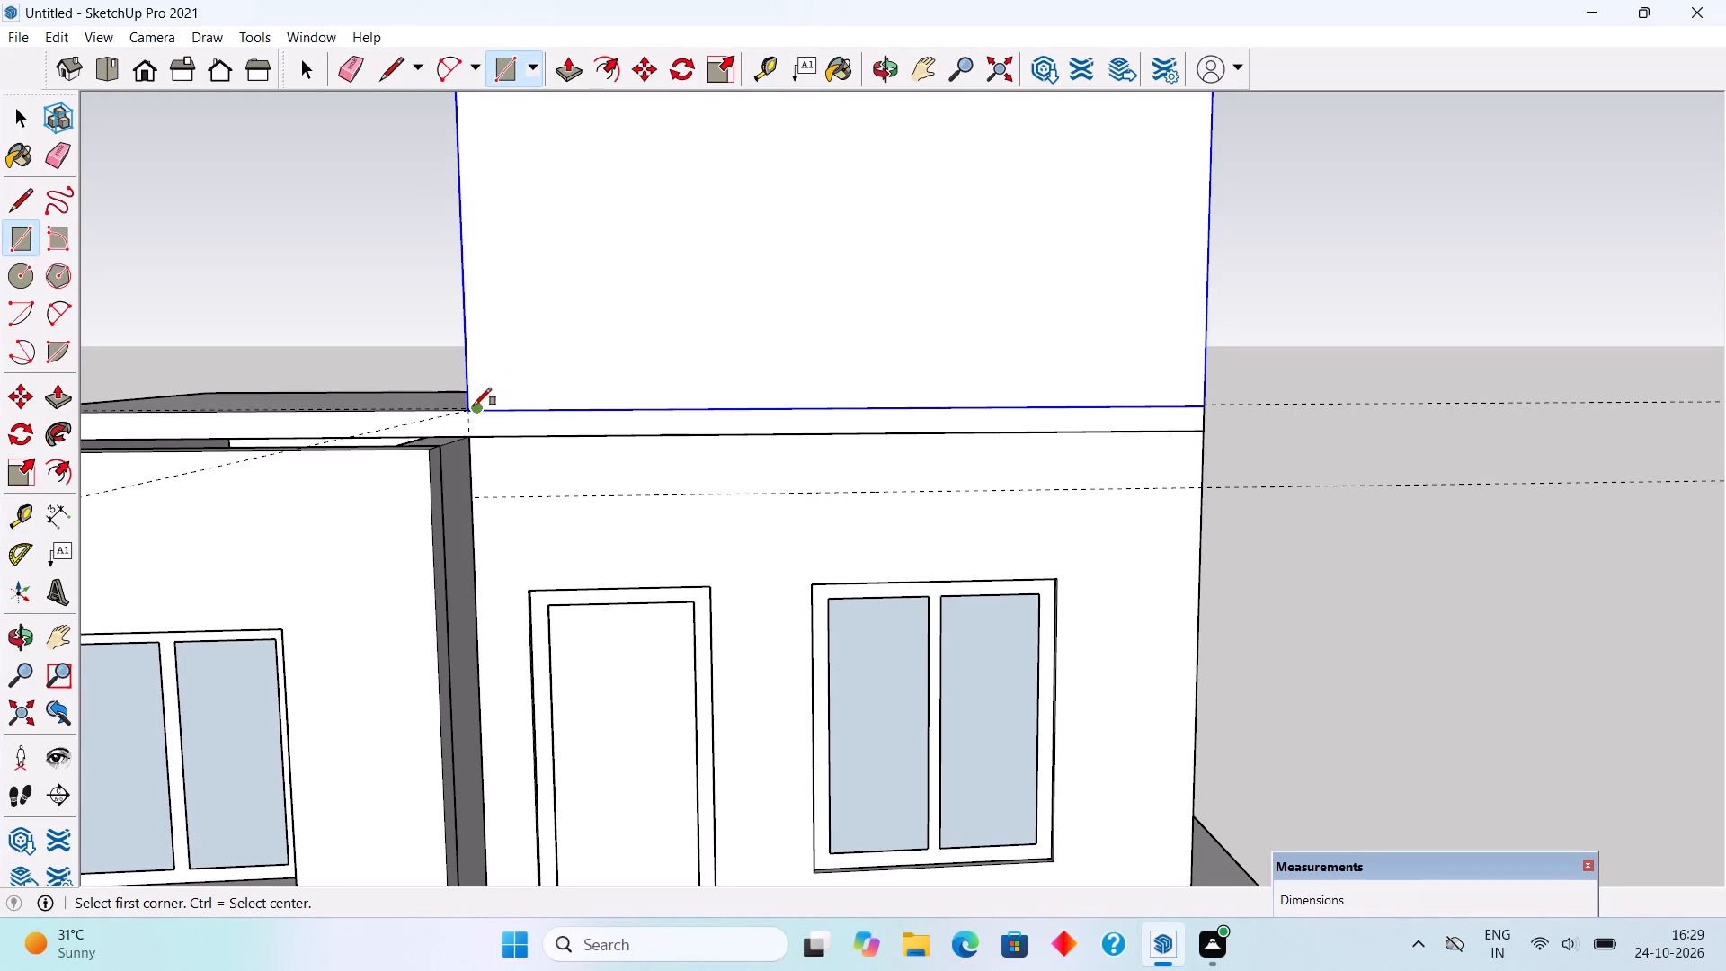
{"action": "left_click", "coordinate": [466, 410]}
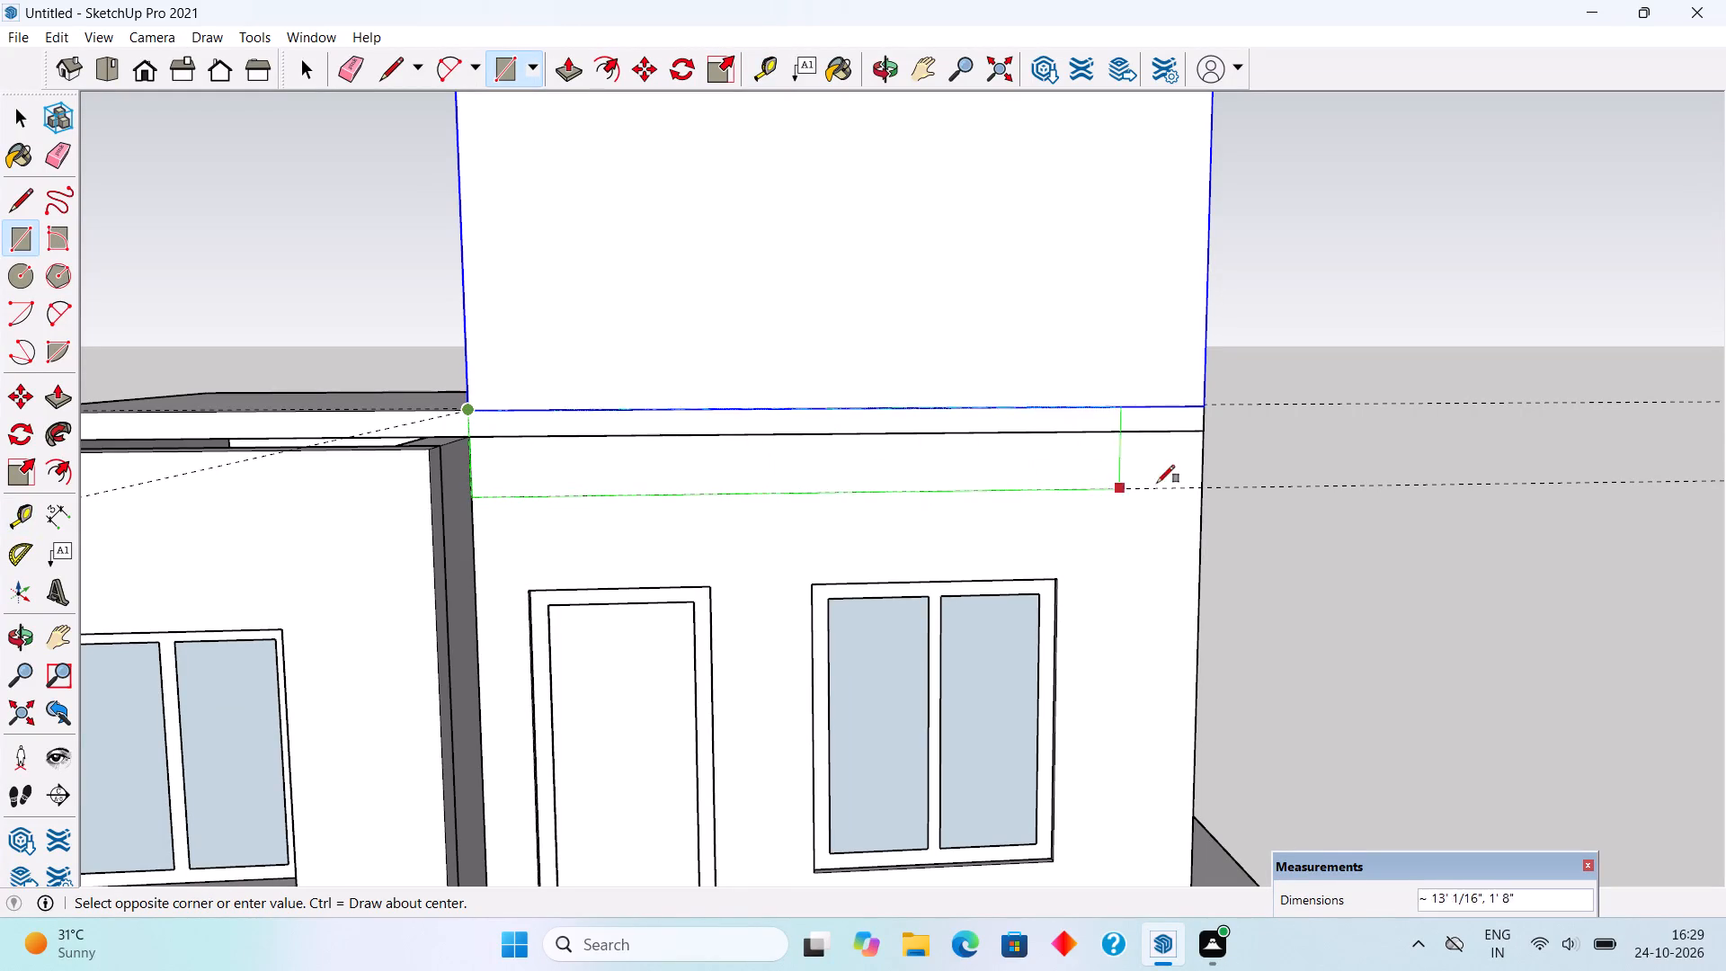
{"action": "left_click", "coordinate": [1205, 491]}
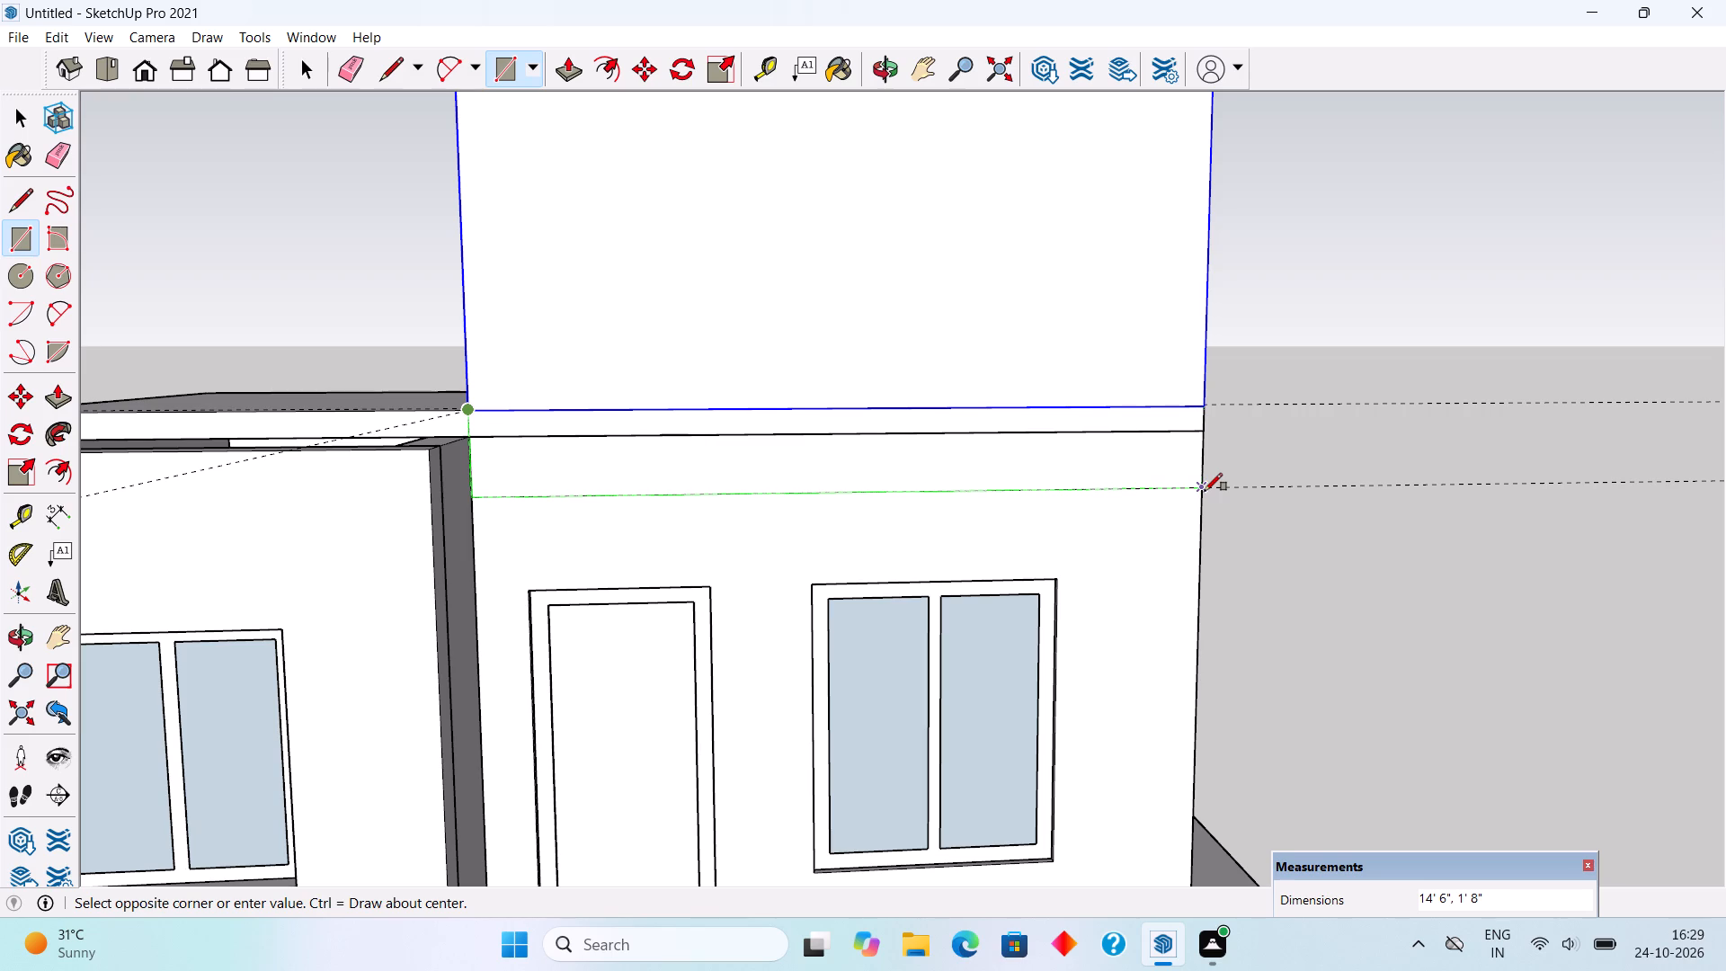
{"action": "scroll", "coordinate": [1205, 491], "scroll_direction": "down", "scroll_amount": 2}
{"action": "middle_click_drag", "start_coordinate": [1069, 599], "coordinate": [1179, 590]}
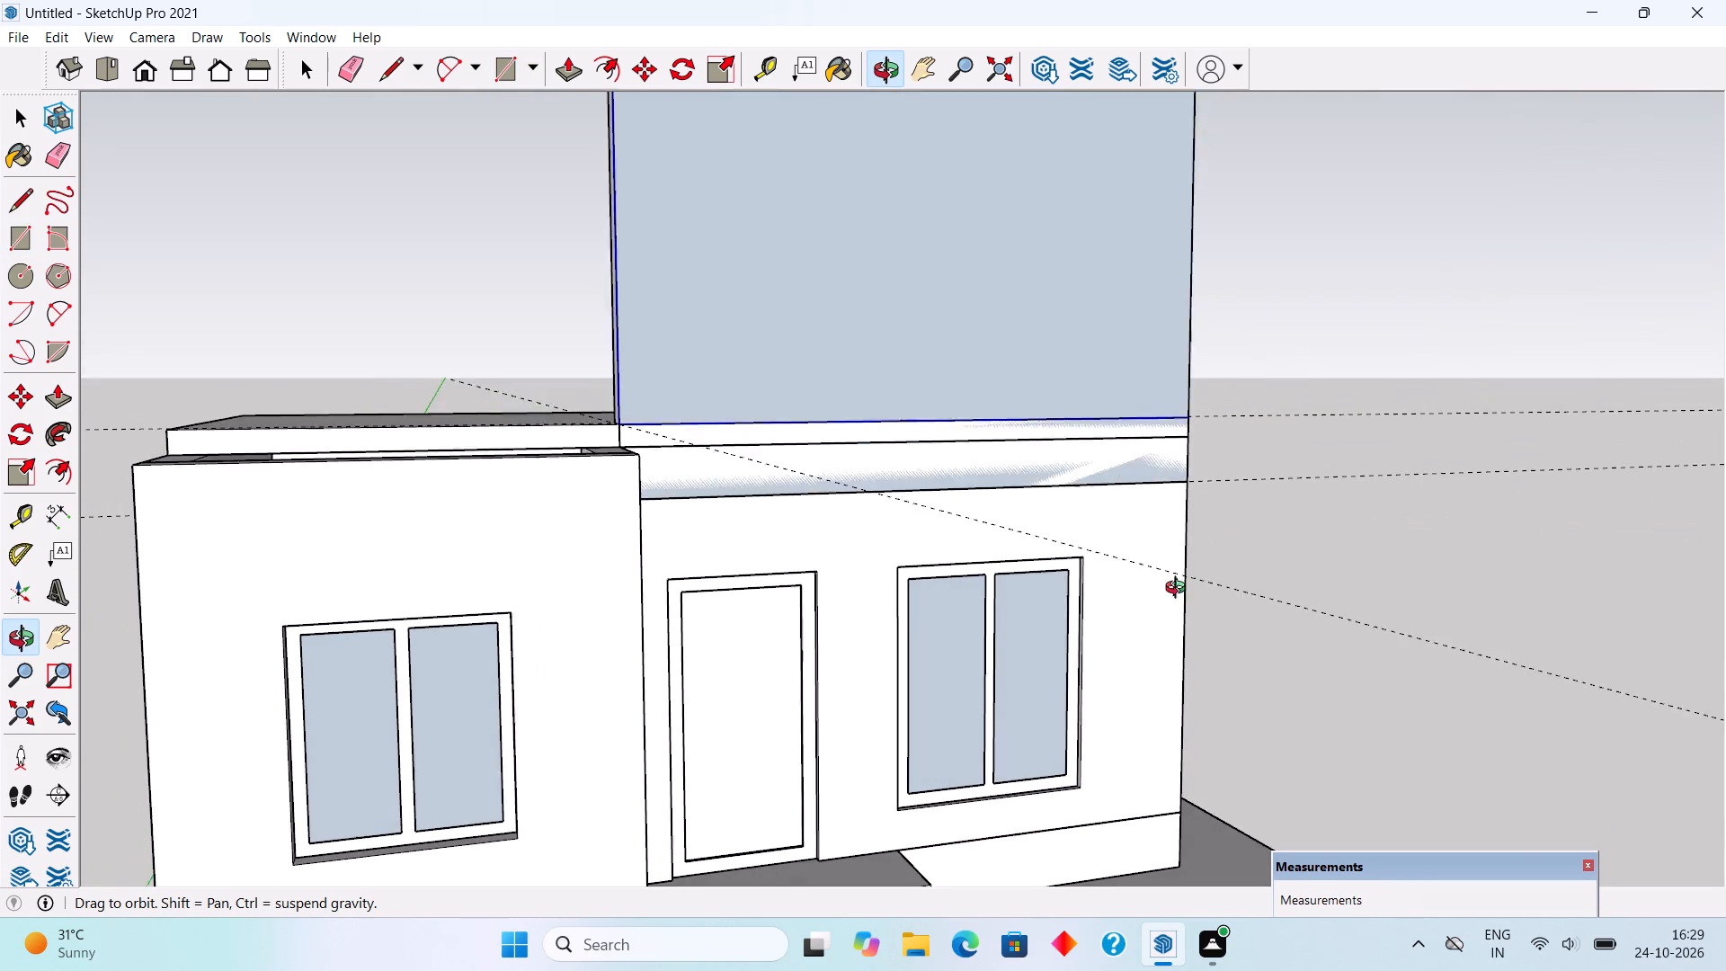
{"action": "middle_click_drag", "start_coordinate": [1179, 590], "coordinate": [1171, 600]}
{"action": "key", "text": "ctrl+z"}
Examine the front wall face and the roof slab edge around the guide below the upper wall.
{"action": "middle_click_drag", "start_coordinate": [876, 607], "coordinate": [694, 647]}
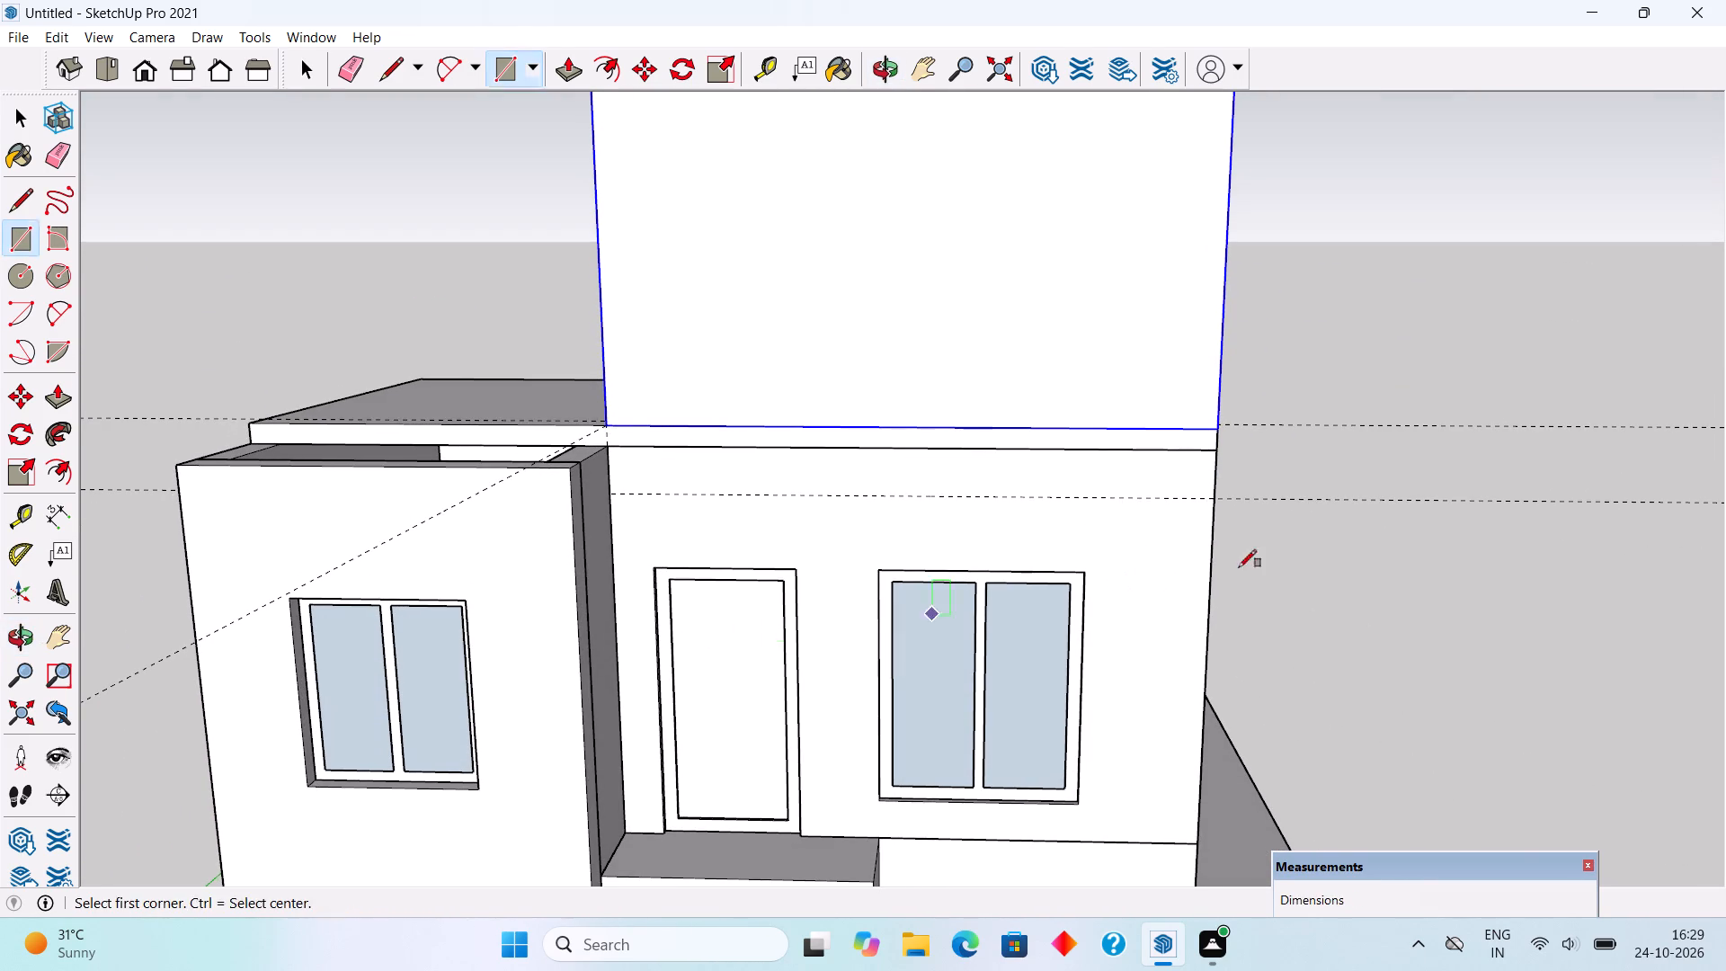
{"action": "key", "text": "space"}
{"action": "left_click", "coordinate": [1364, 345]}
{"action": "scroll", "coordinate": [1166, 507], "scroll_direction": "up", "scroll_amount": 4}
{"action": "left_click", "coordinate": [1034, 473]}
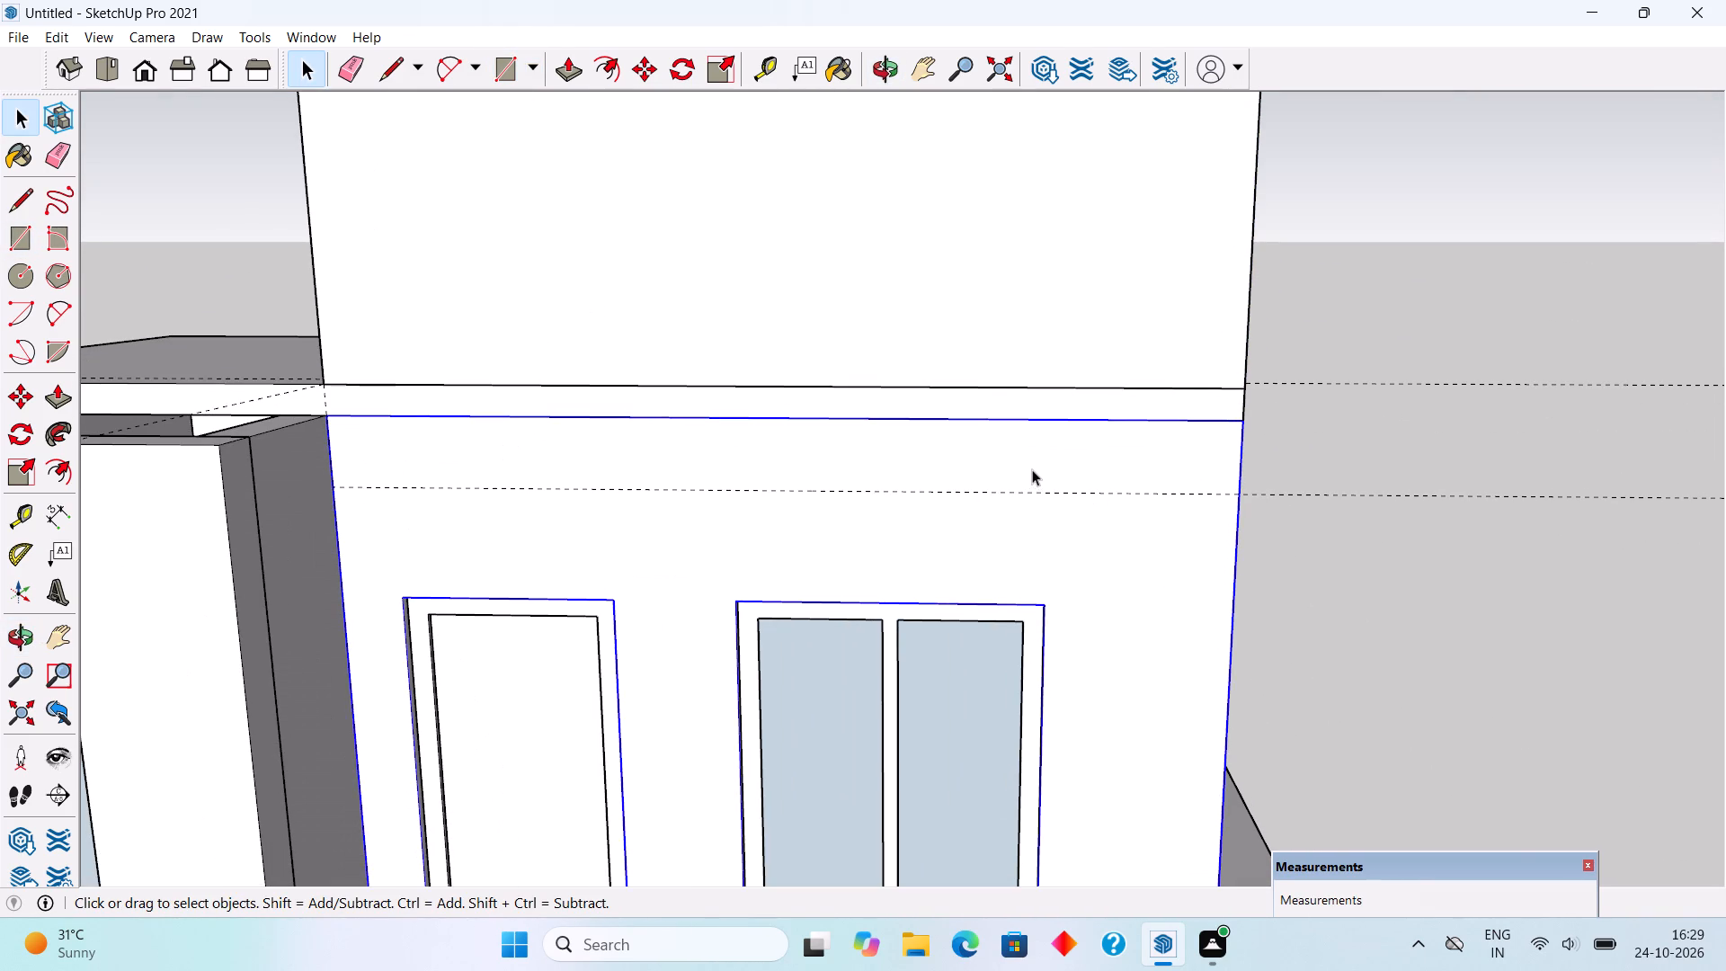
{"action": "middle_click_drag", "start_coordinate": [1130, 472], "coordinate": [1263, 454]}
{"action": "left_click", "coordinate": [1340, 395]}
{"action": "middle_click_drag", "start_coordinate": [1214, 401], "coordinate": [797, 444]}
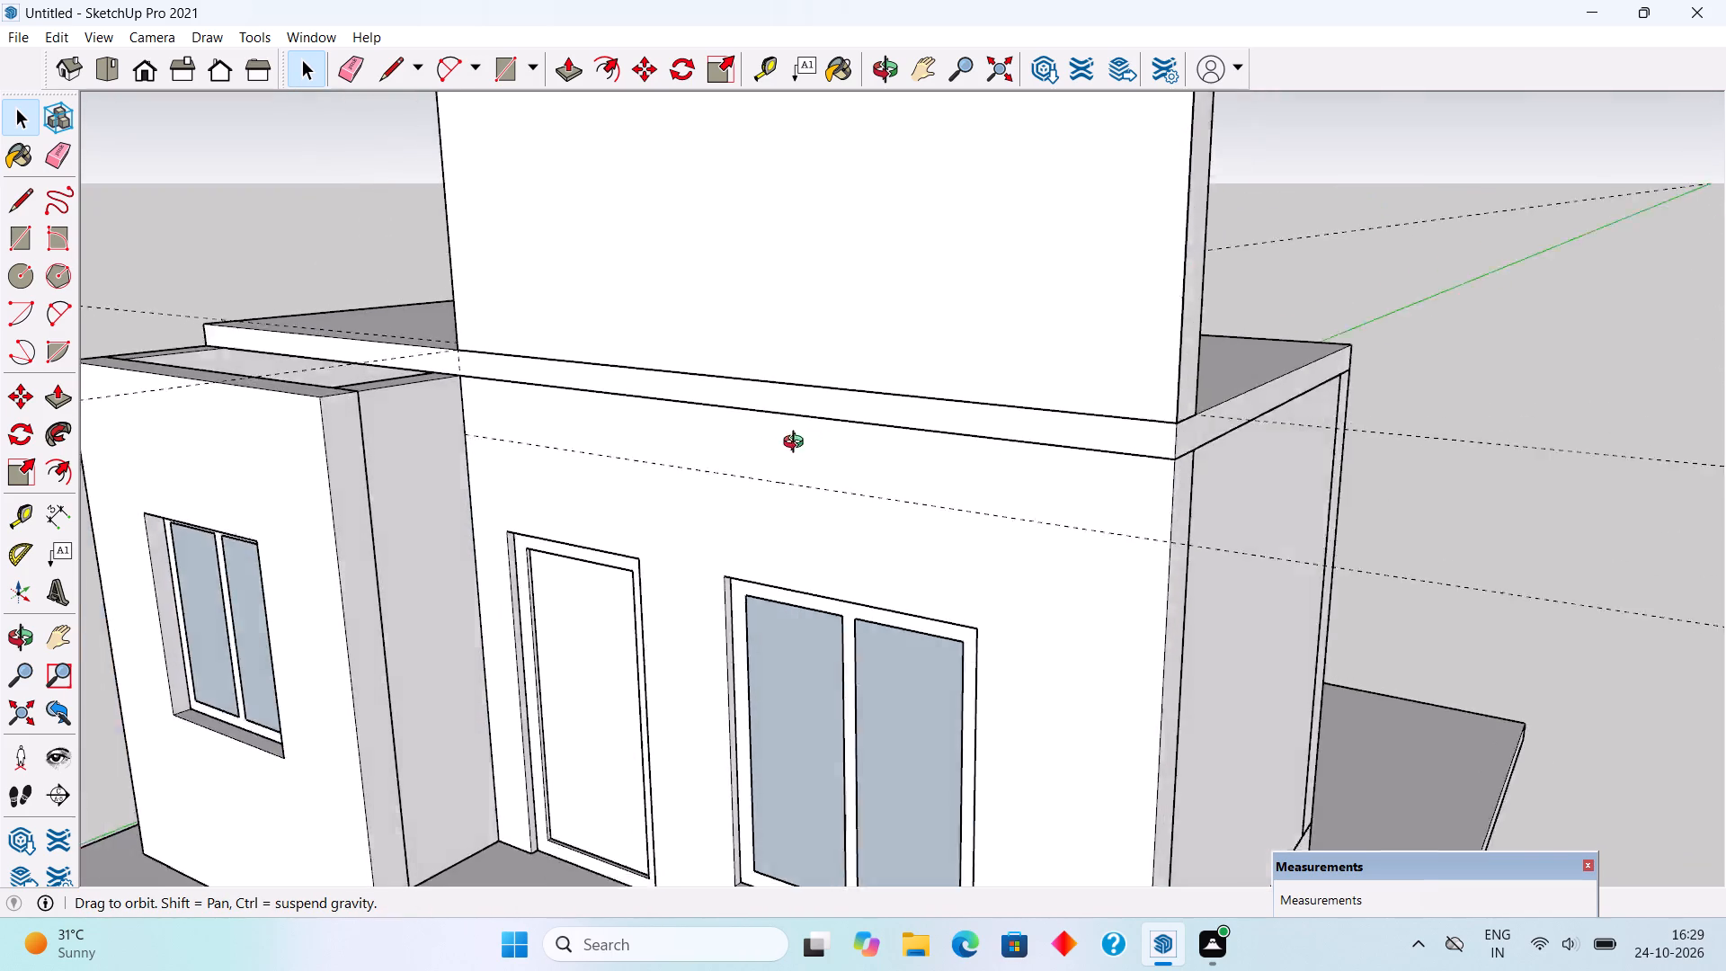
{"action": "middle_click_drag", "start_coordinate": [797, 444], "coordinate": [771, 493]}
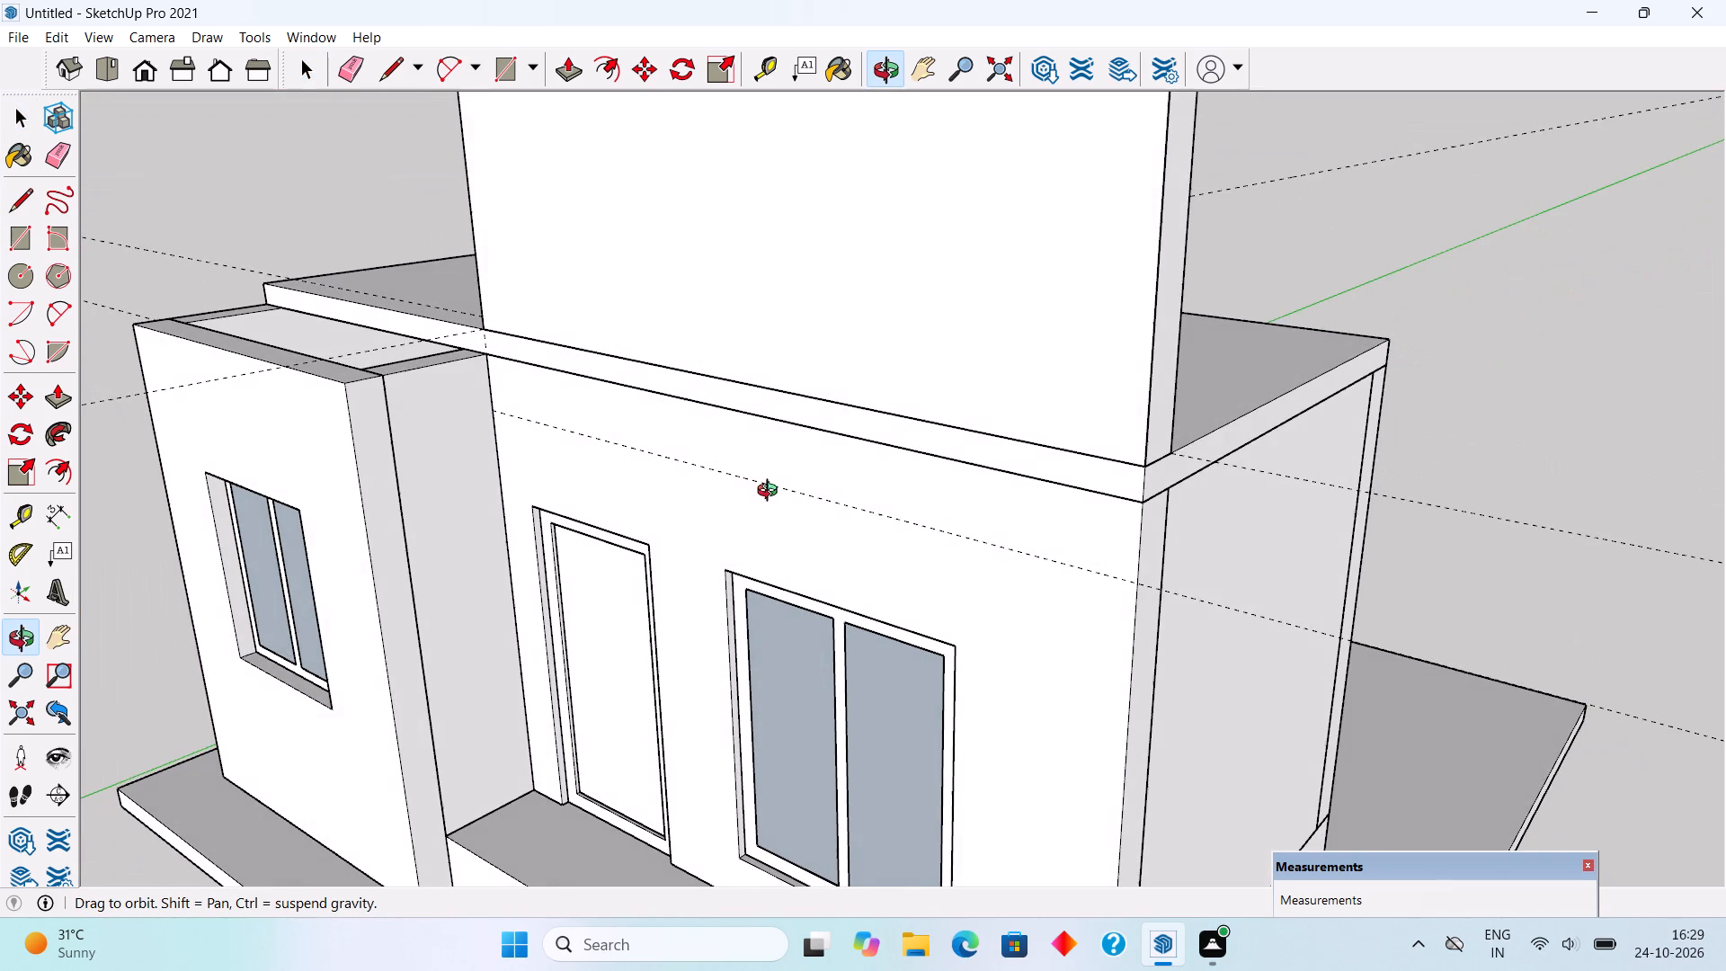
{"action": "middle_click_drag", "start_coordinate": [771, 493], "coordinate": [801, 496]}
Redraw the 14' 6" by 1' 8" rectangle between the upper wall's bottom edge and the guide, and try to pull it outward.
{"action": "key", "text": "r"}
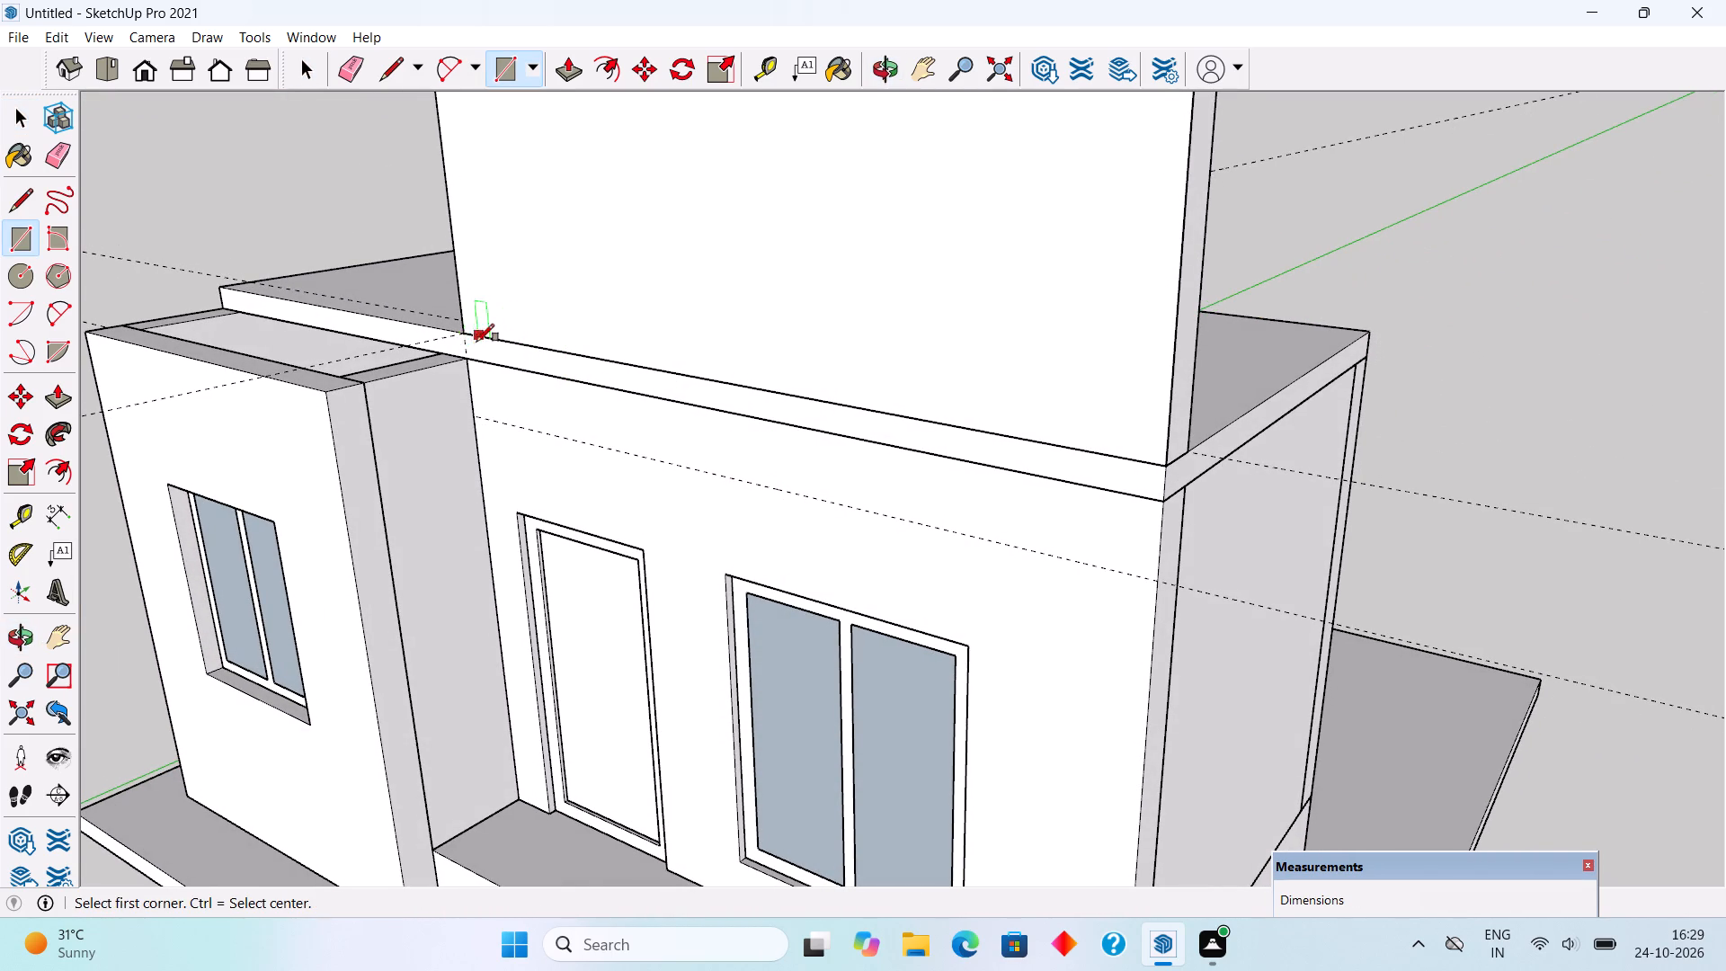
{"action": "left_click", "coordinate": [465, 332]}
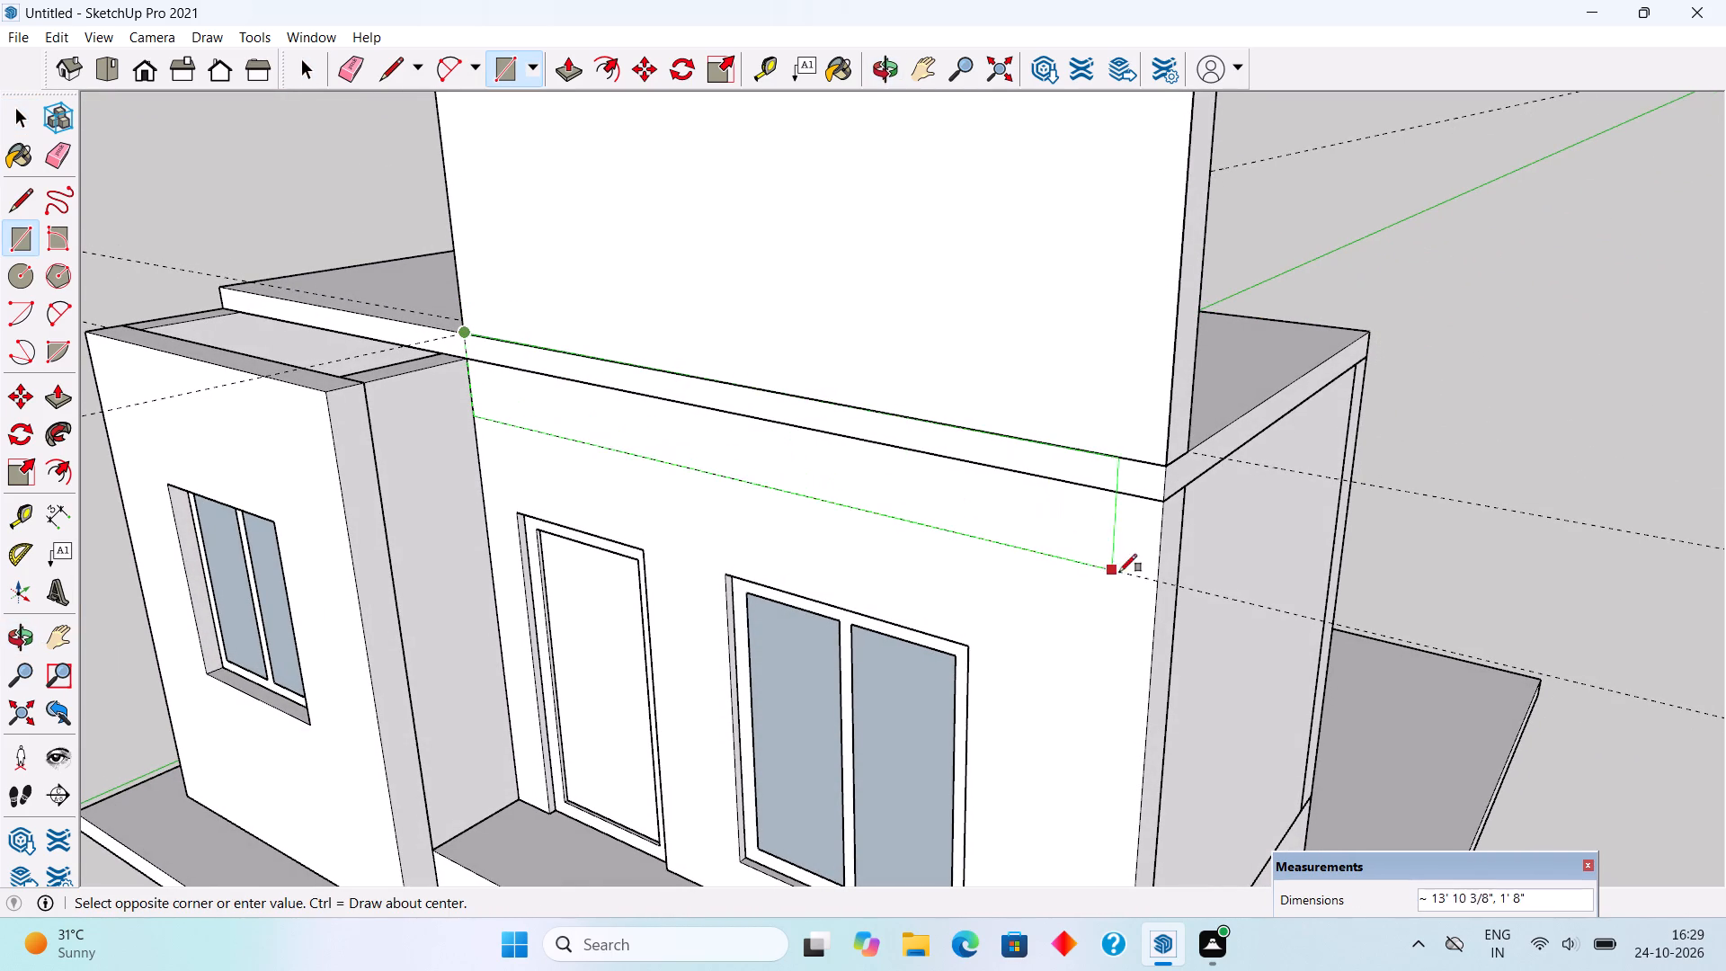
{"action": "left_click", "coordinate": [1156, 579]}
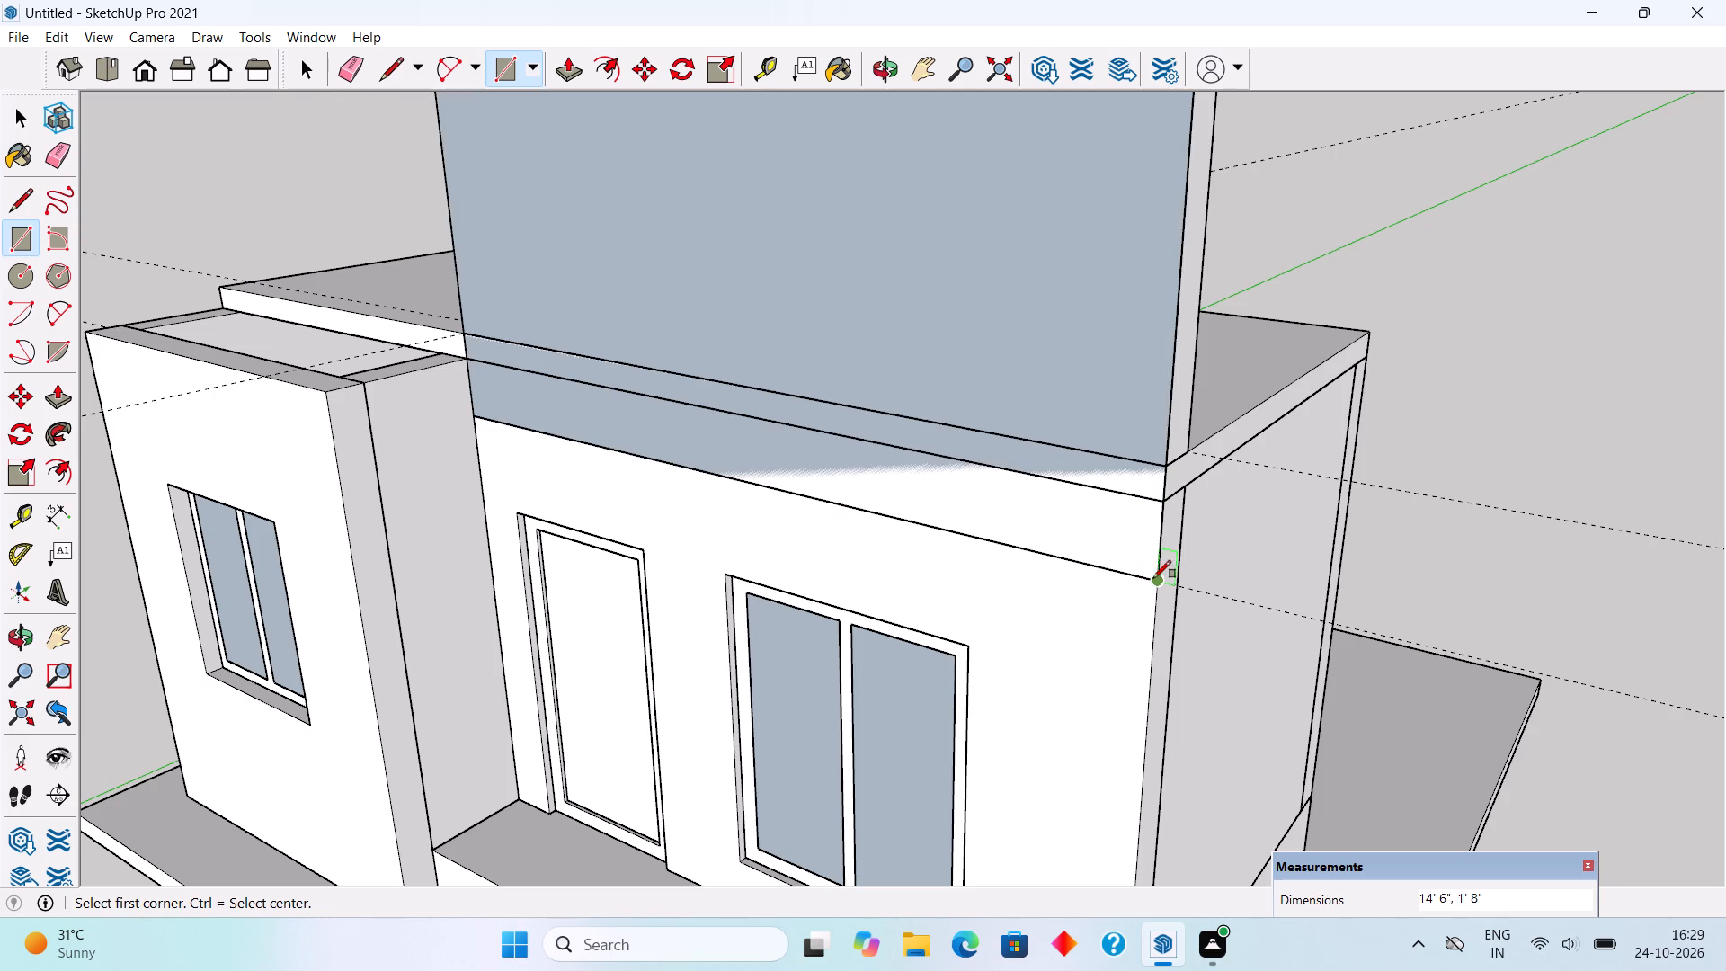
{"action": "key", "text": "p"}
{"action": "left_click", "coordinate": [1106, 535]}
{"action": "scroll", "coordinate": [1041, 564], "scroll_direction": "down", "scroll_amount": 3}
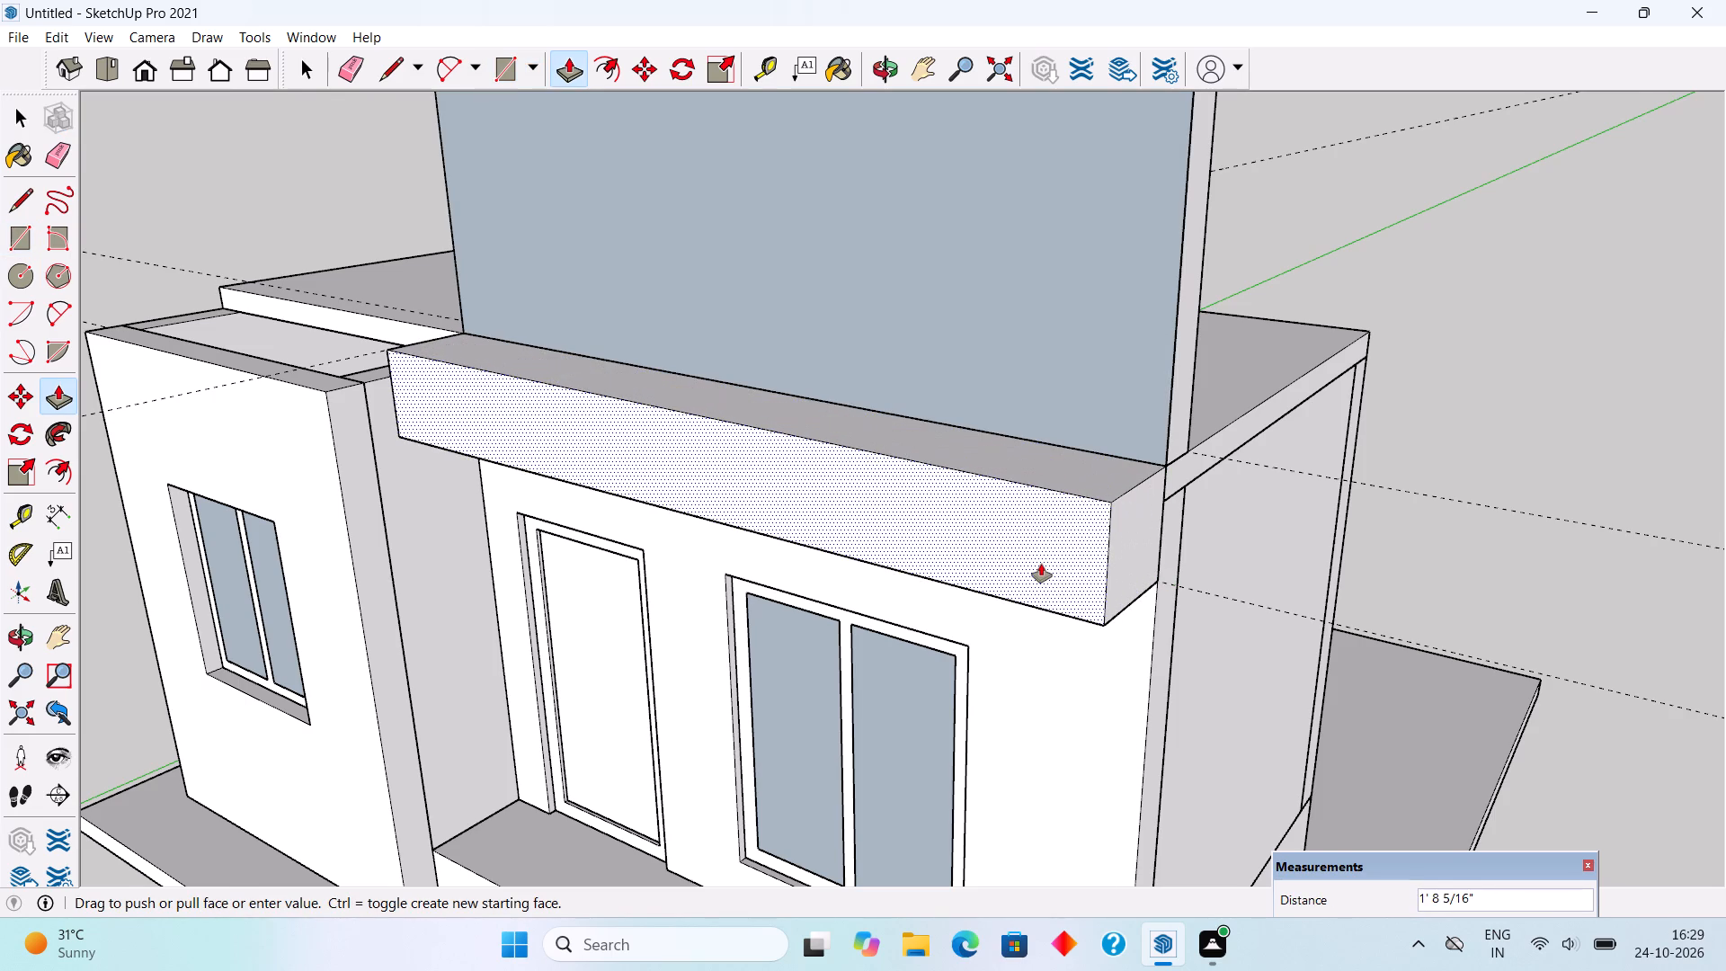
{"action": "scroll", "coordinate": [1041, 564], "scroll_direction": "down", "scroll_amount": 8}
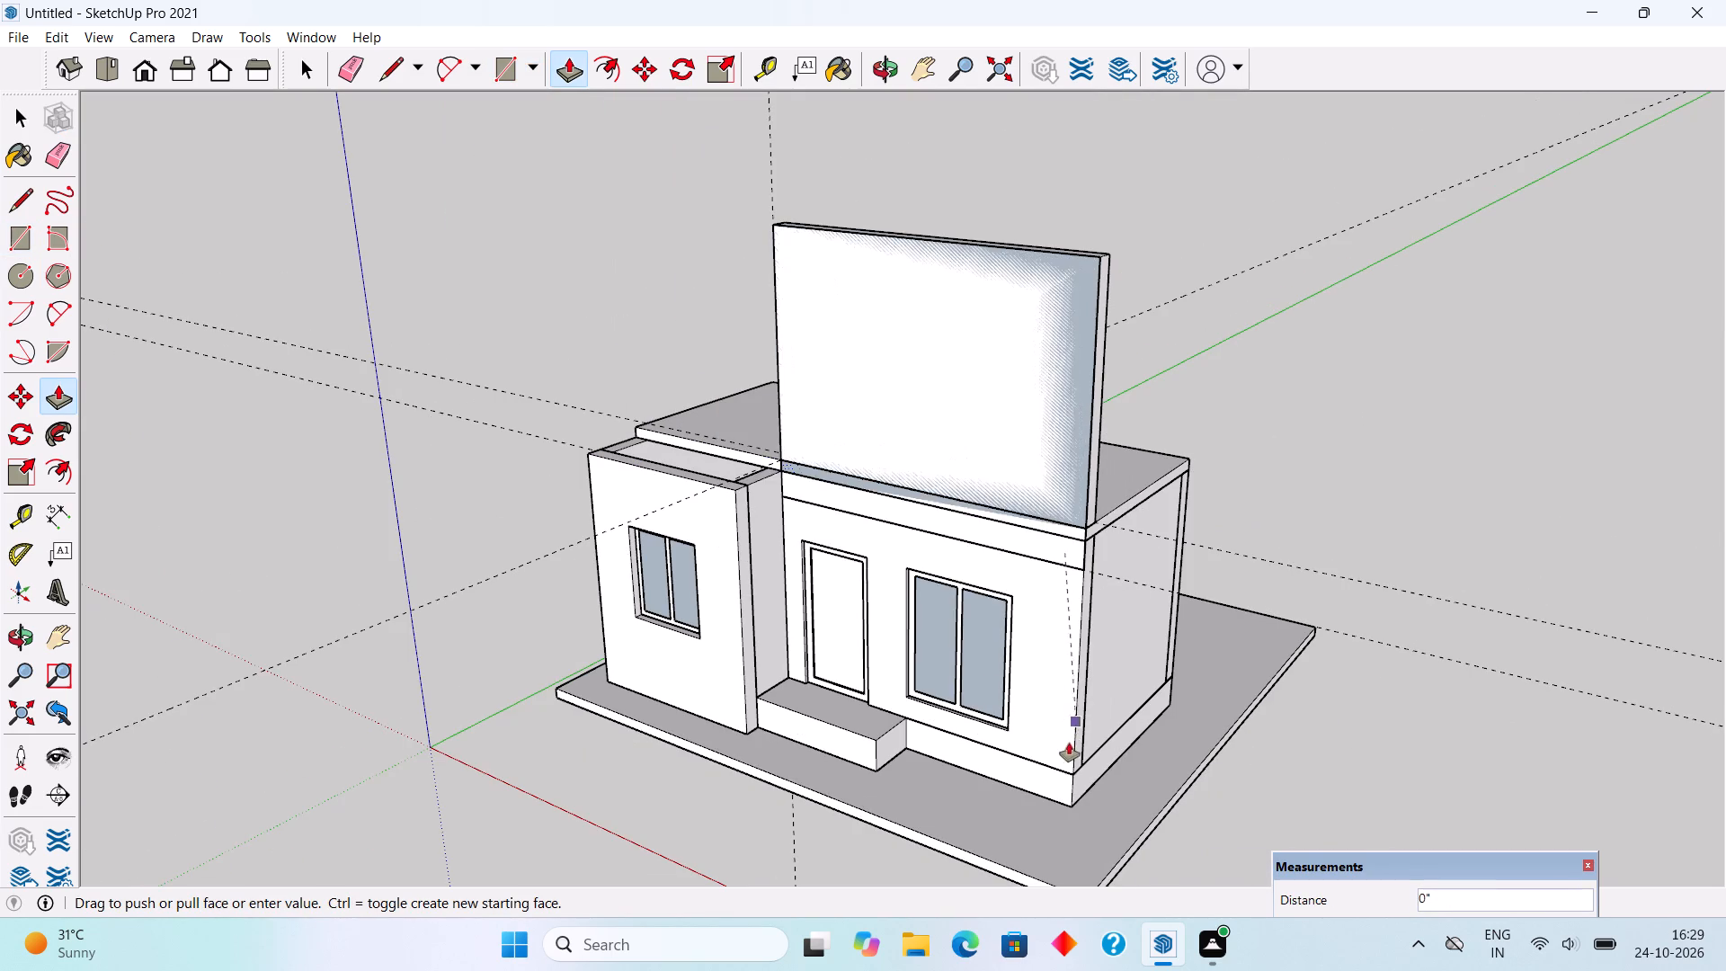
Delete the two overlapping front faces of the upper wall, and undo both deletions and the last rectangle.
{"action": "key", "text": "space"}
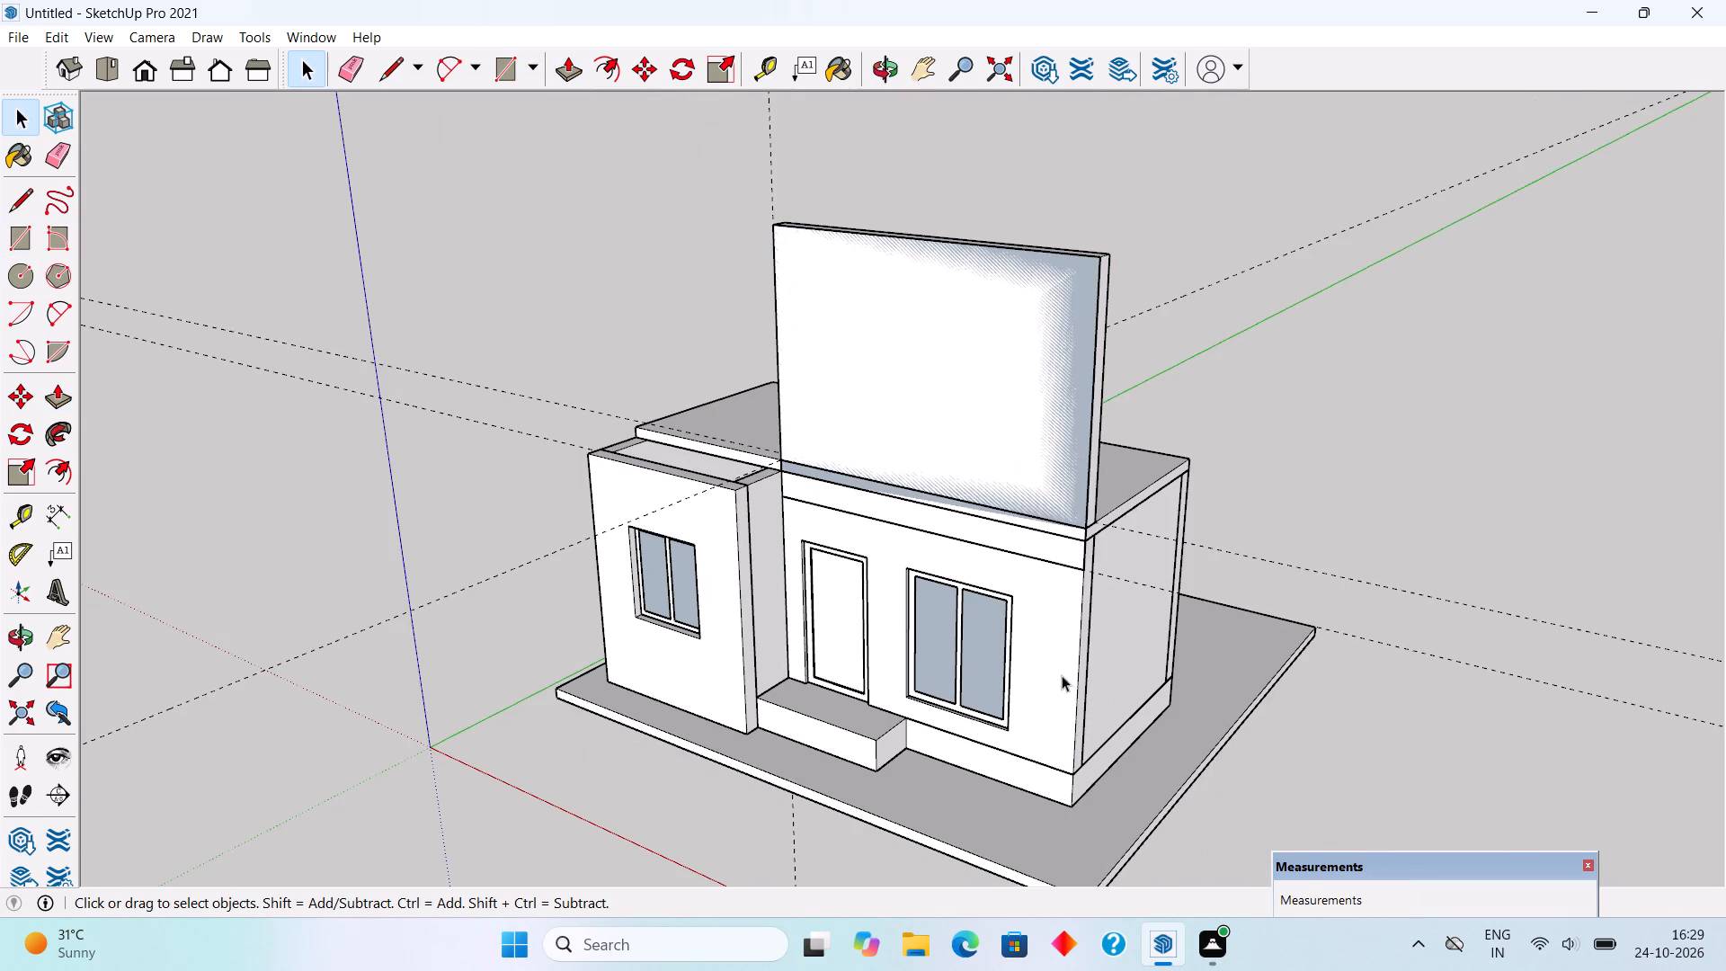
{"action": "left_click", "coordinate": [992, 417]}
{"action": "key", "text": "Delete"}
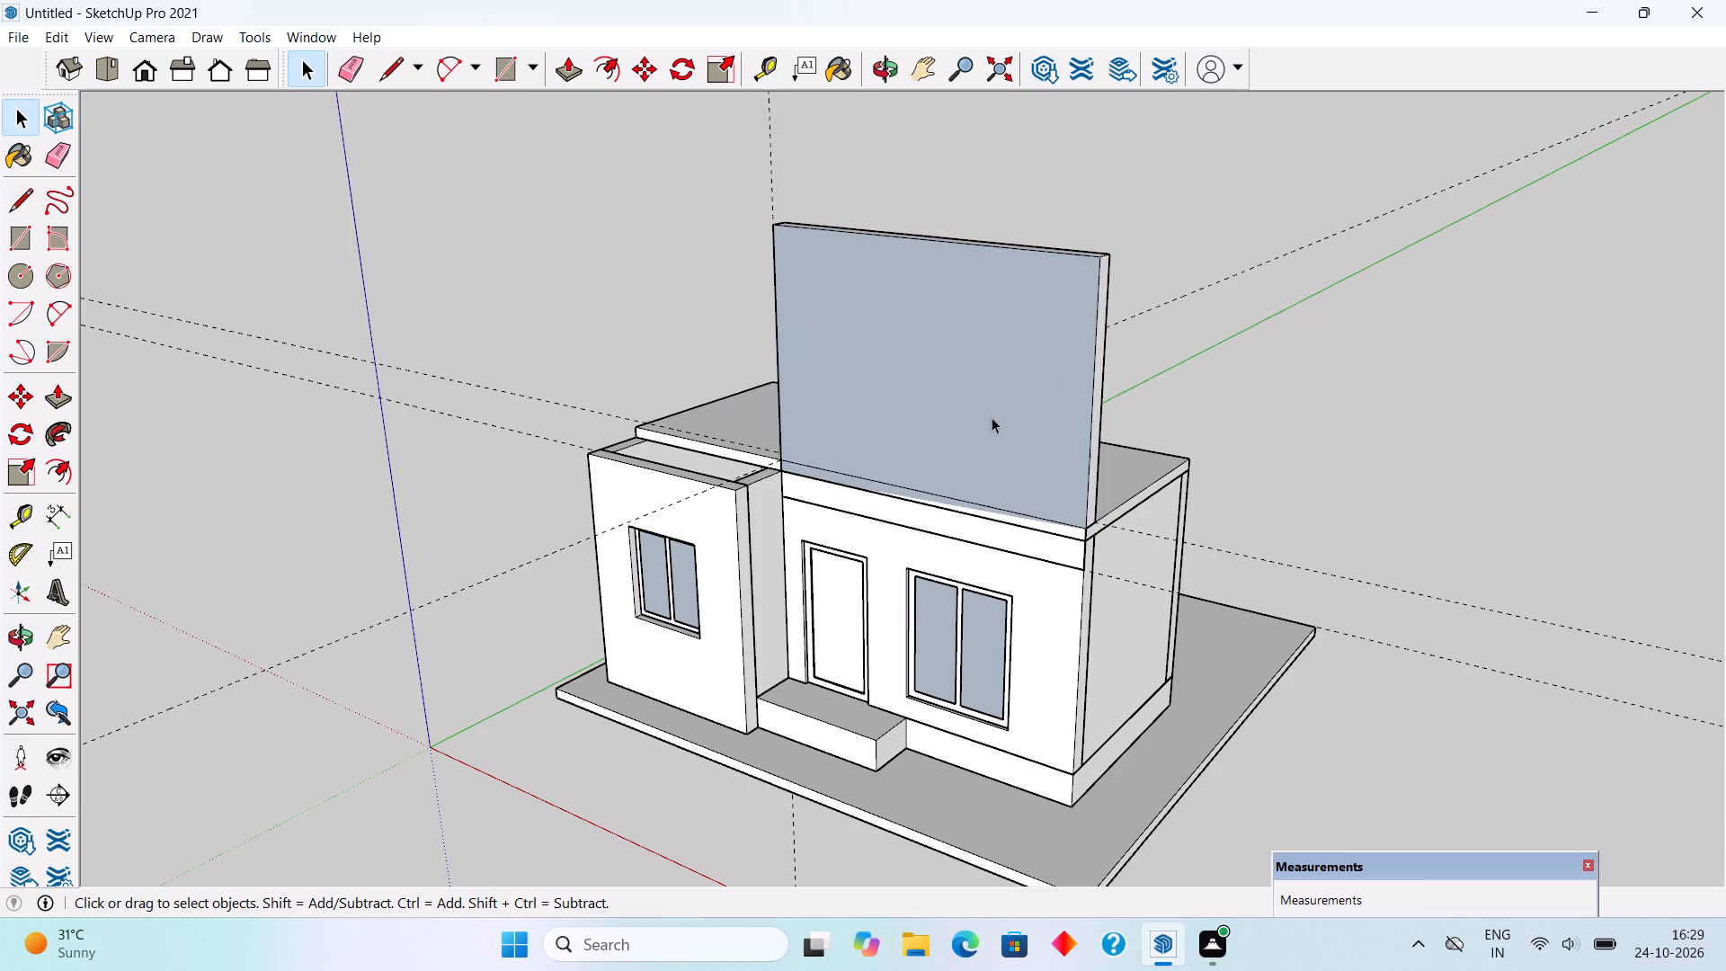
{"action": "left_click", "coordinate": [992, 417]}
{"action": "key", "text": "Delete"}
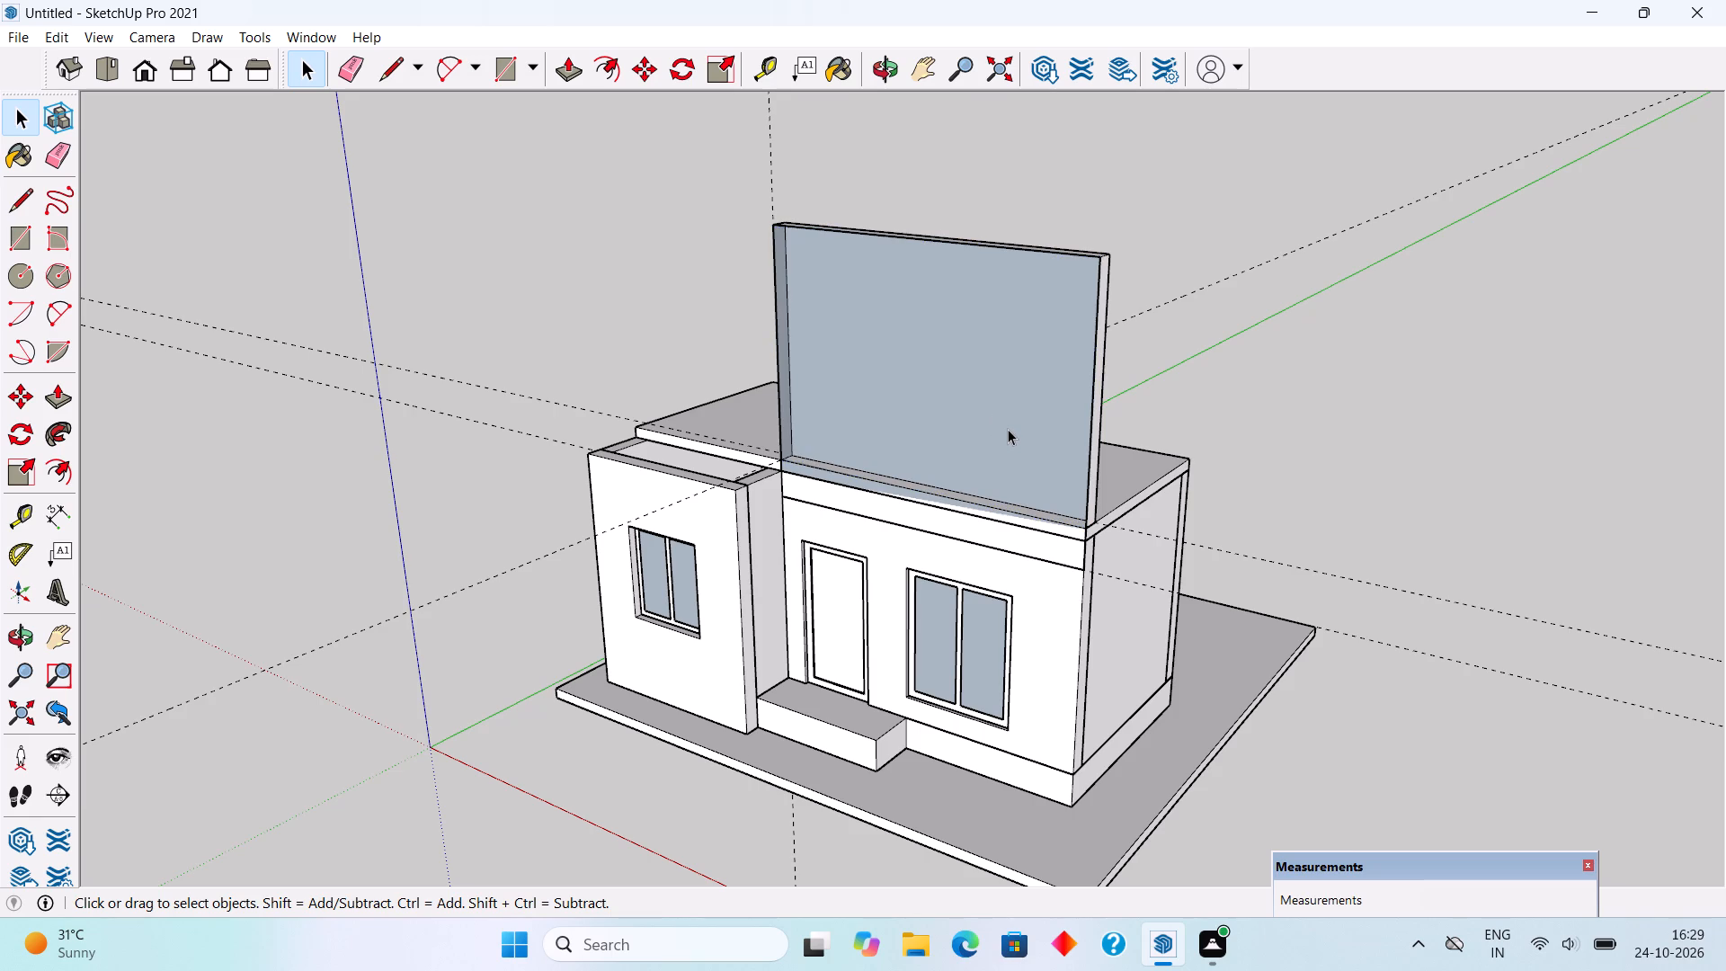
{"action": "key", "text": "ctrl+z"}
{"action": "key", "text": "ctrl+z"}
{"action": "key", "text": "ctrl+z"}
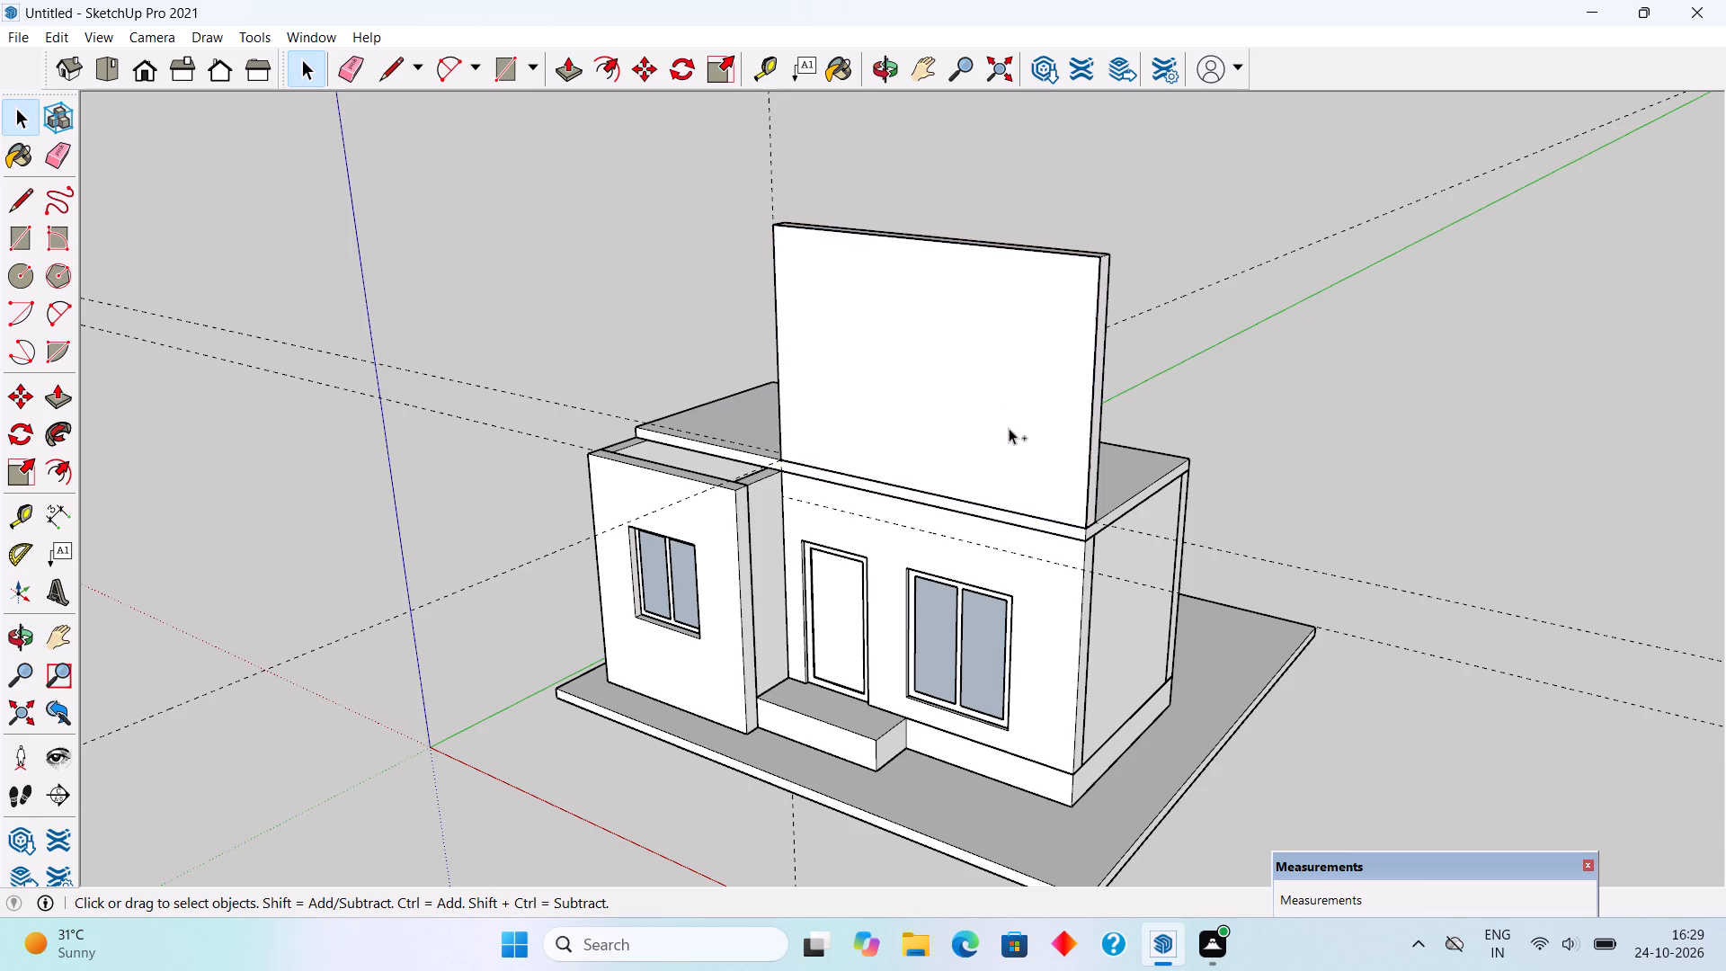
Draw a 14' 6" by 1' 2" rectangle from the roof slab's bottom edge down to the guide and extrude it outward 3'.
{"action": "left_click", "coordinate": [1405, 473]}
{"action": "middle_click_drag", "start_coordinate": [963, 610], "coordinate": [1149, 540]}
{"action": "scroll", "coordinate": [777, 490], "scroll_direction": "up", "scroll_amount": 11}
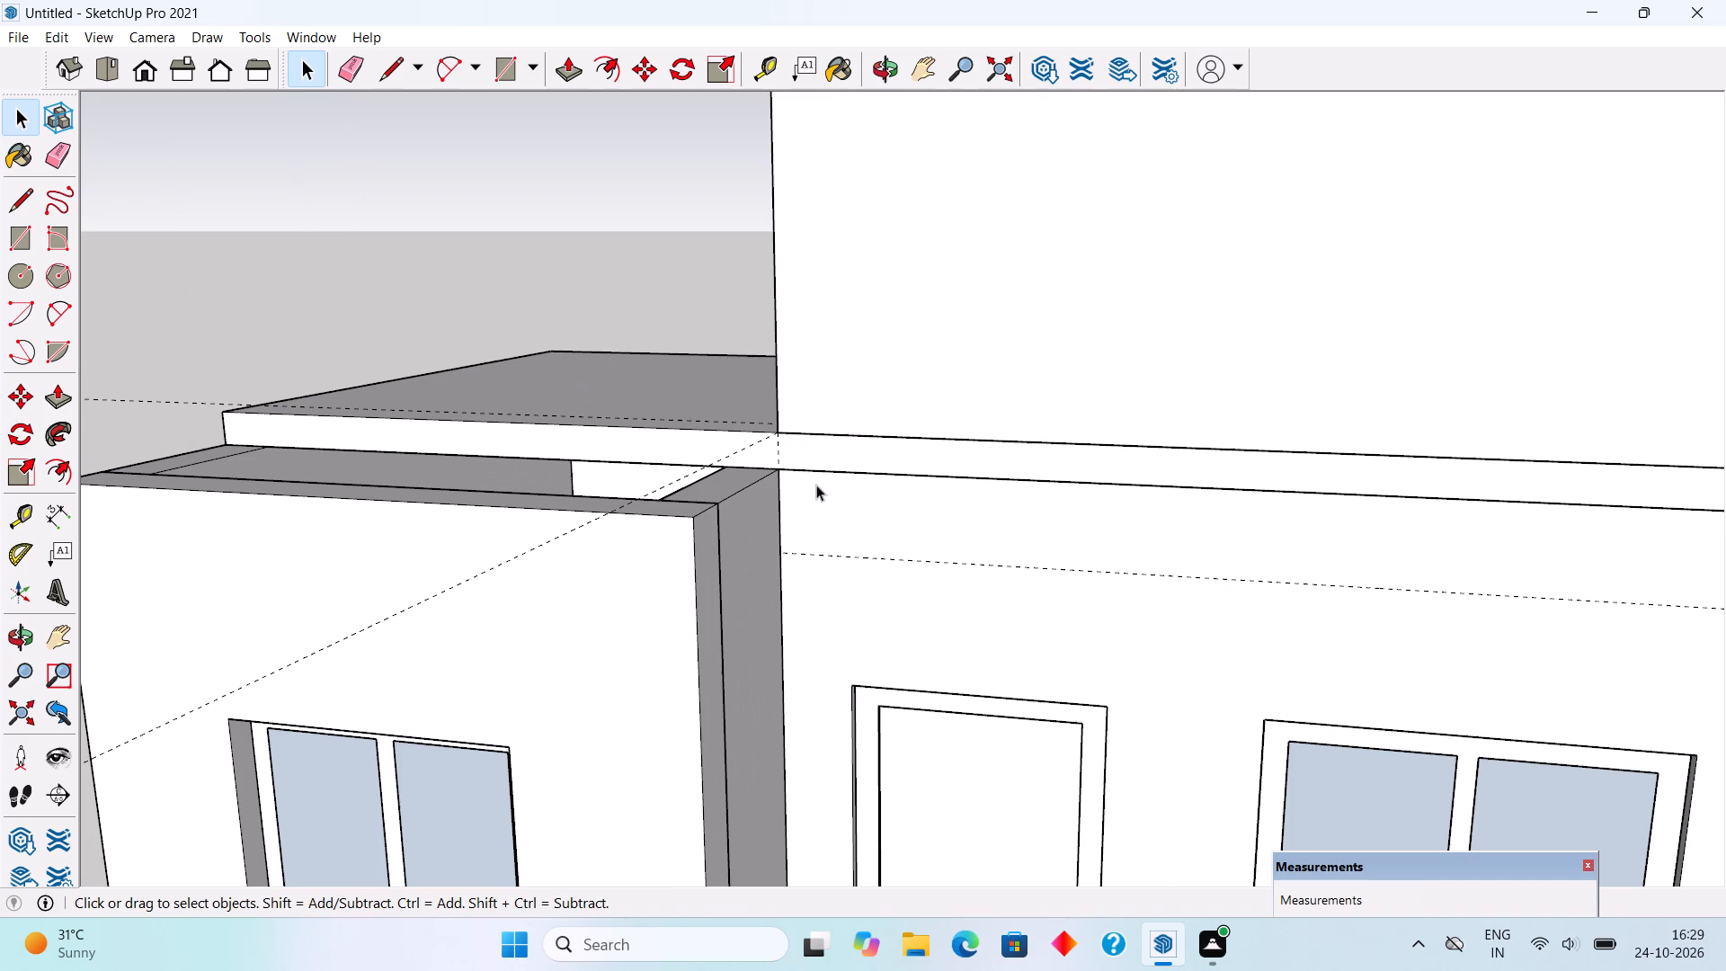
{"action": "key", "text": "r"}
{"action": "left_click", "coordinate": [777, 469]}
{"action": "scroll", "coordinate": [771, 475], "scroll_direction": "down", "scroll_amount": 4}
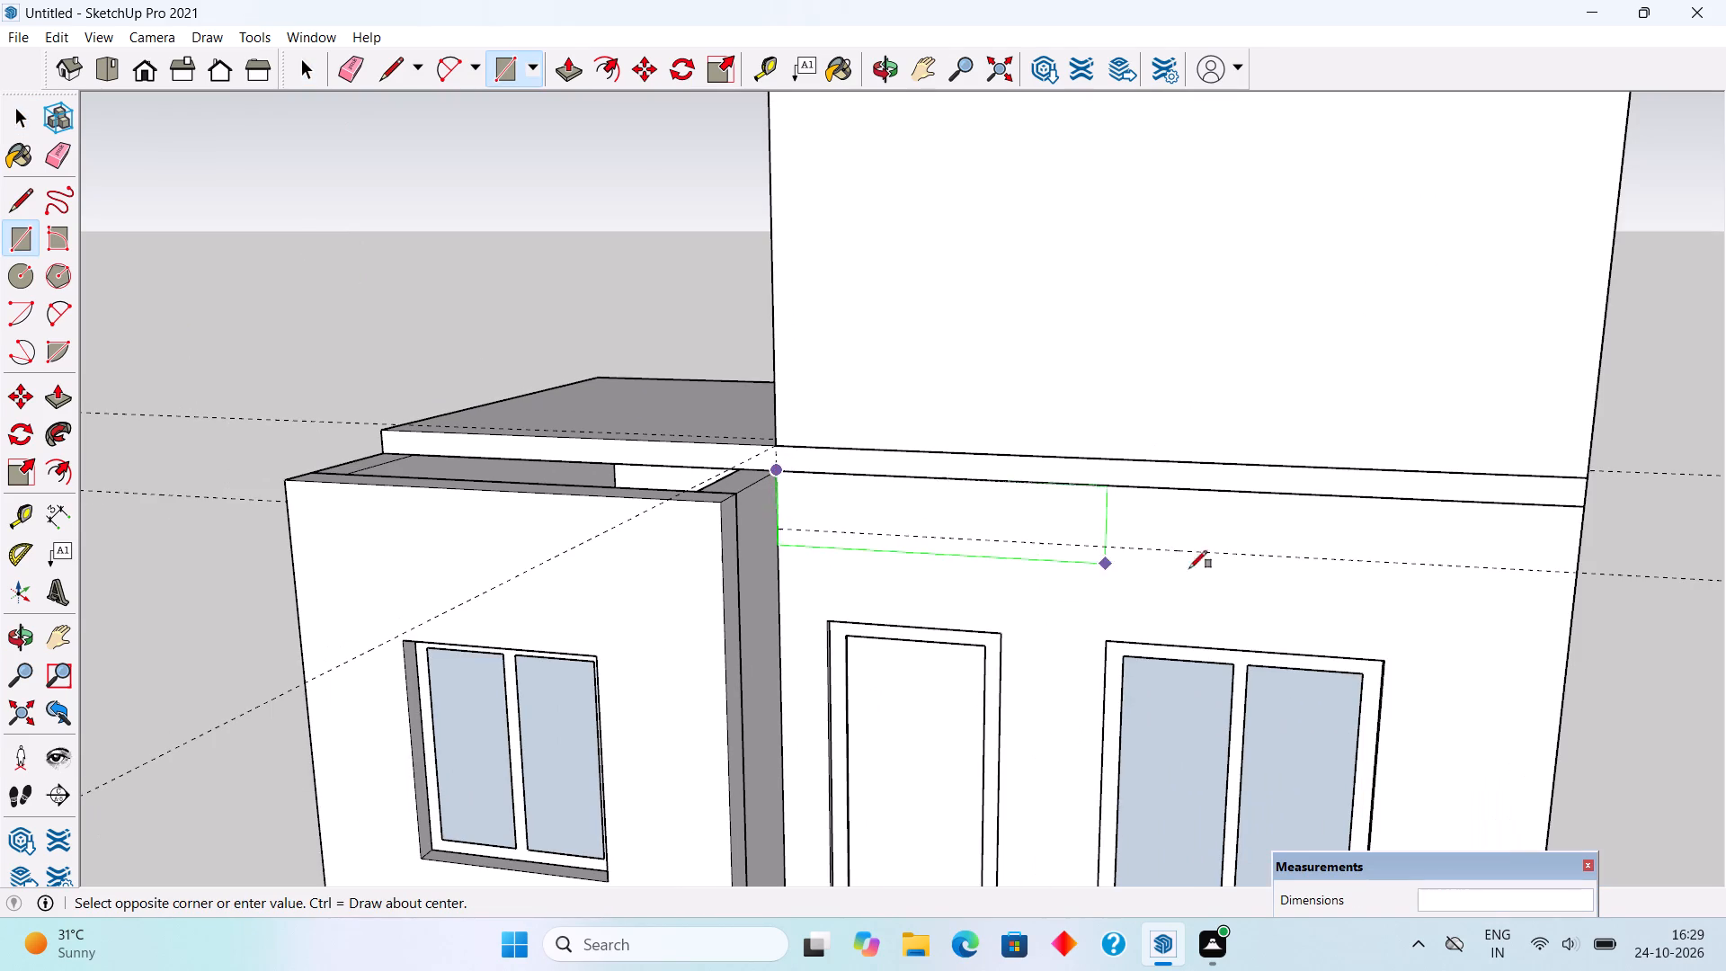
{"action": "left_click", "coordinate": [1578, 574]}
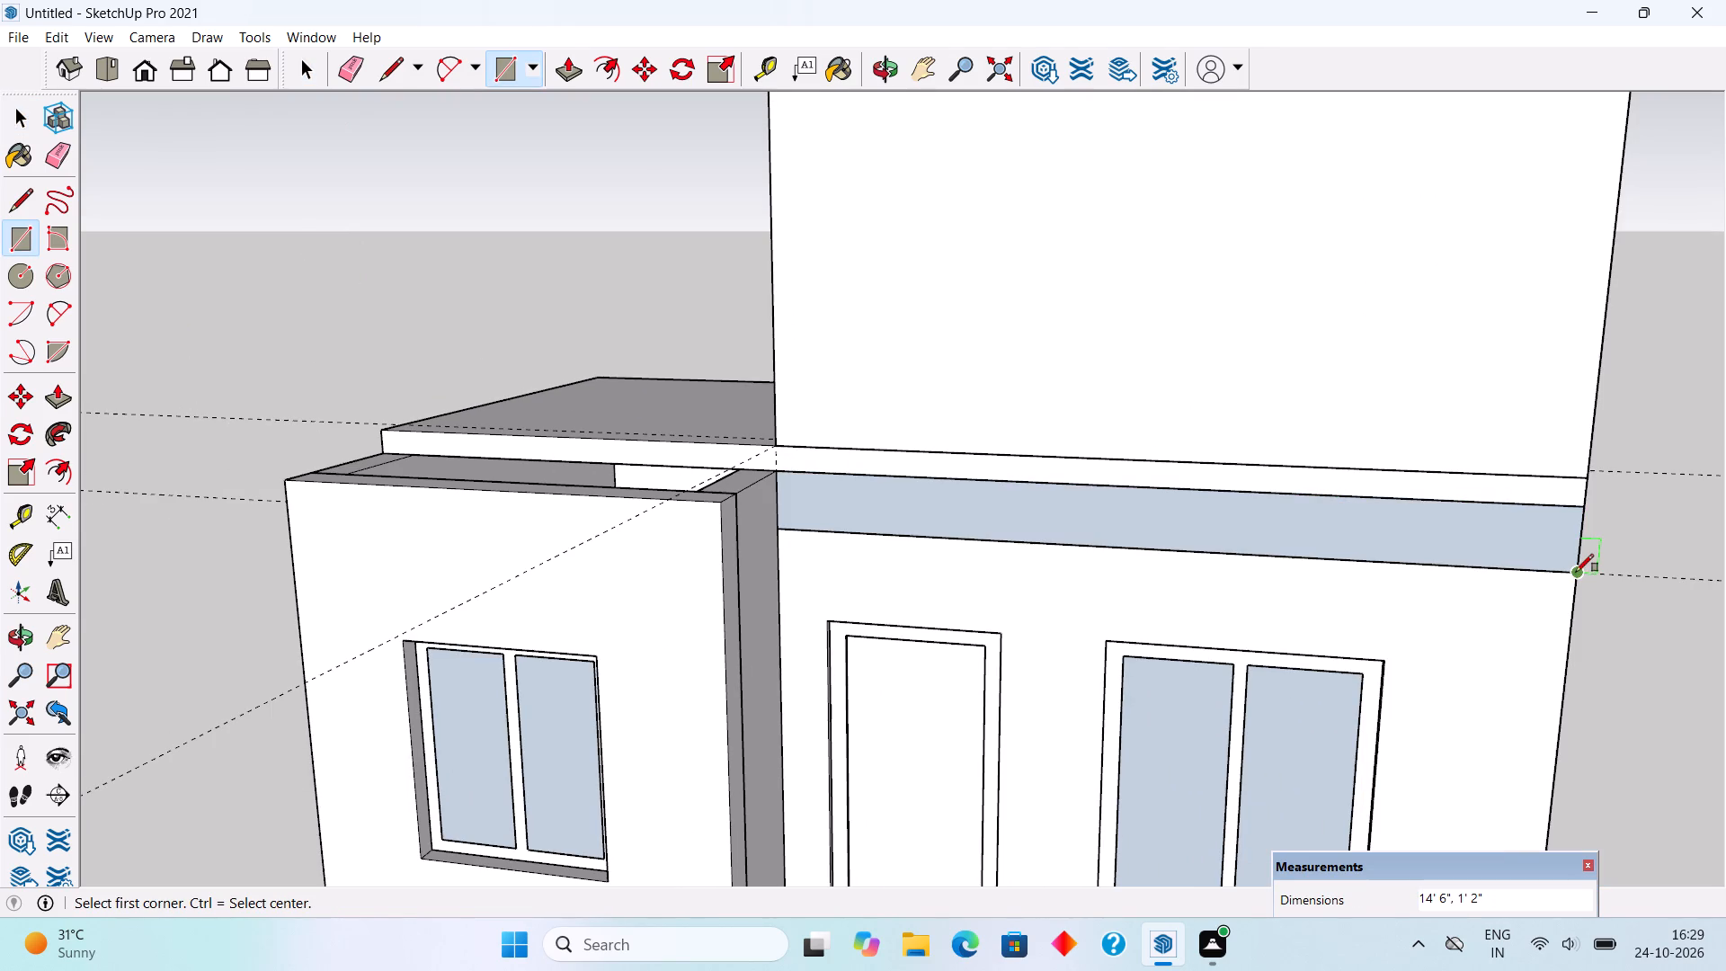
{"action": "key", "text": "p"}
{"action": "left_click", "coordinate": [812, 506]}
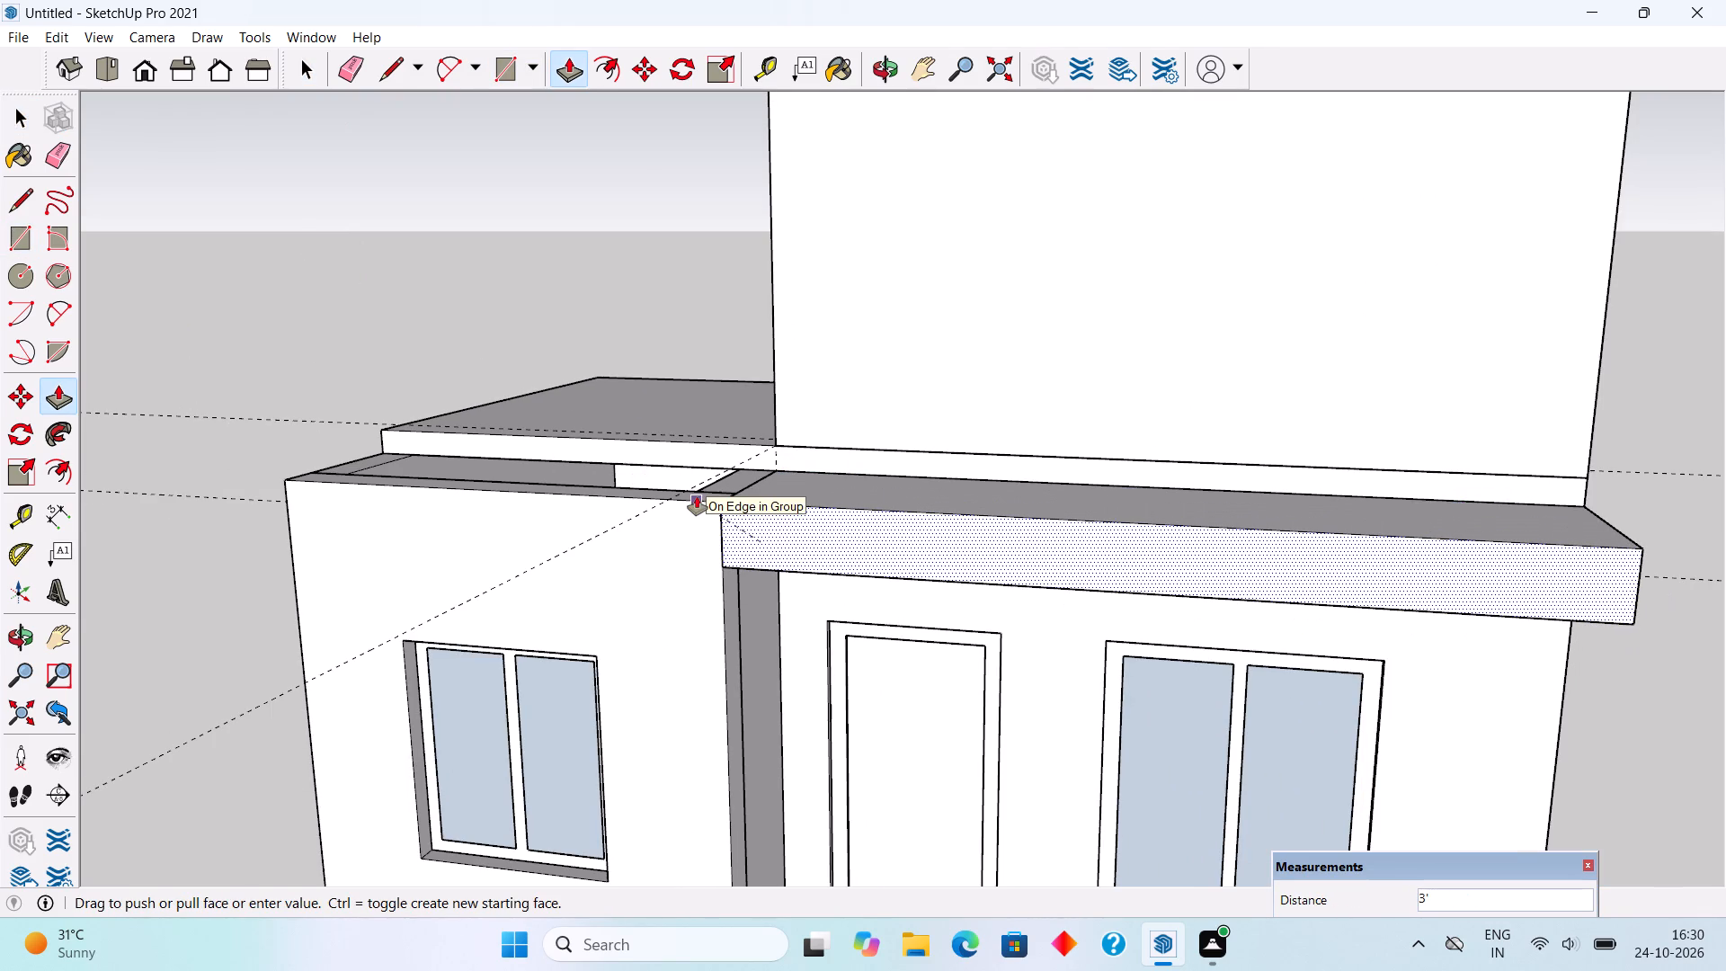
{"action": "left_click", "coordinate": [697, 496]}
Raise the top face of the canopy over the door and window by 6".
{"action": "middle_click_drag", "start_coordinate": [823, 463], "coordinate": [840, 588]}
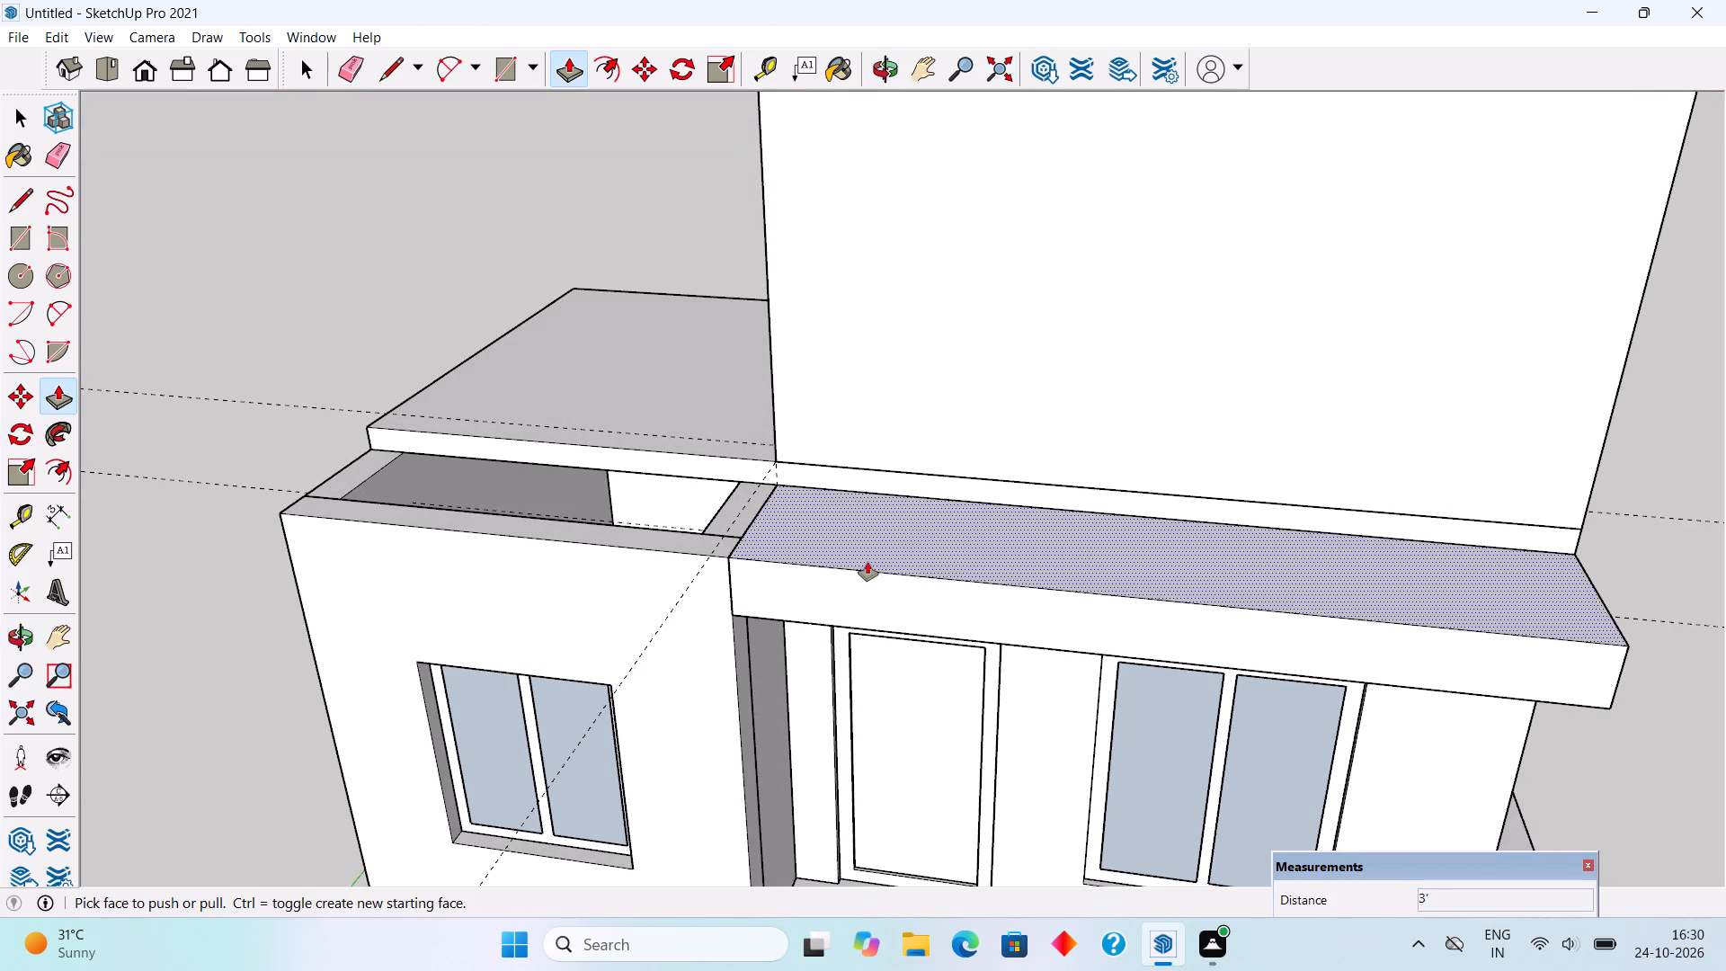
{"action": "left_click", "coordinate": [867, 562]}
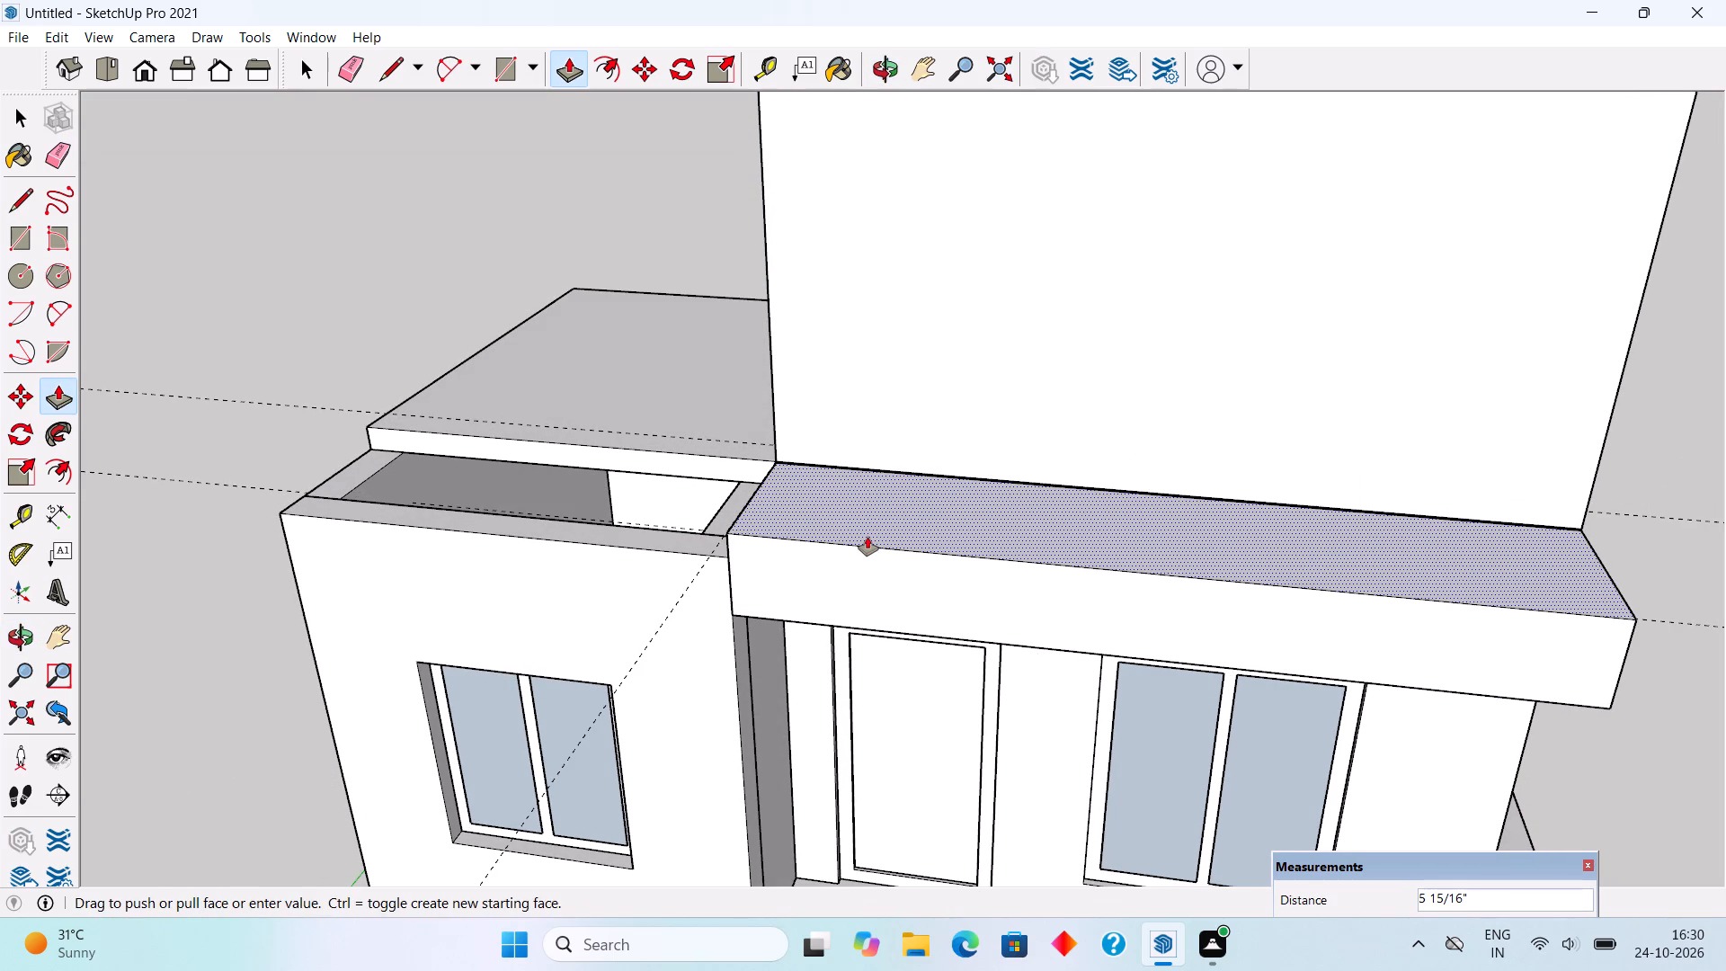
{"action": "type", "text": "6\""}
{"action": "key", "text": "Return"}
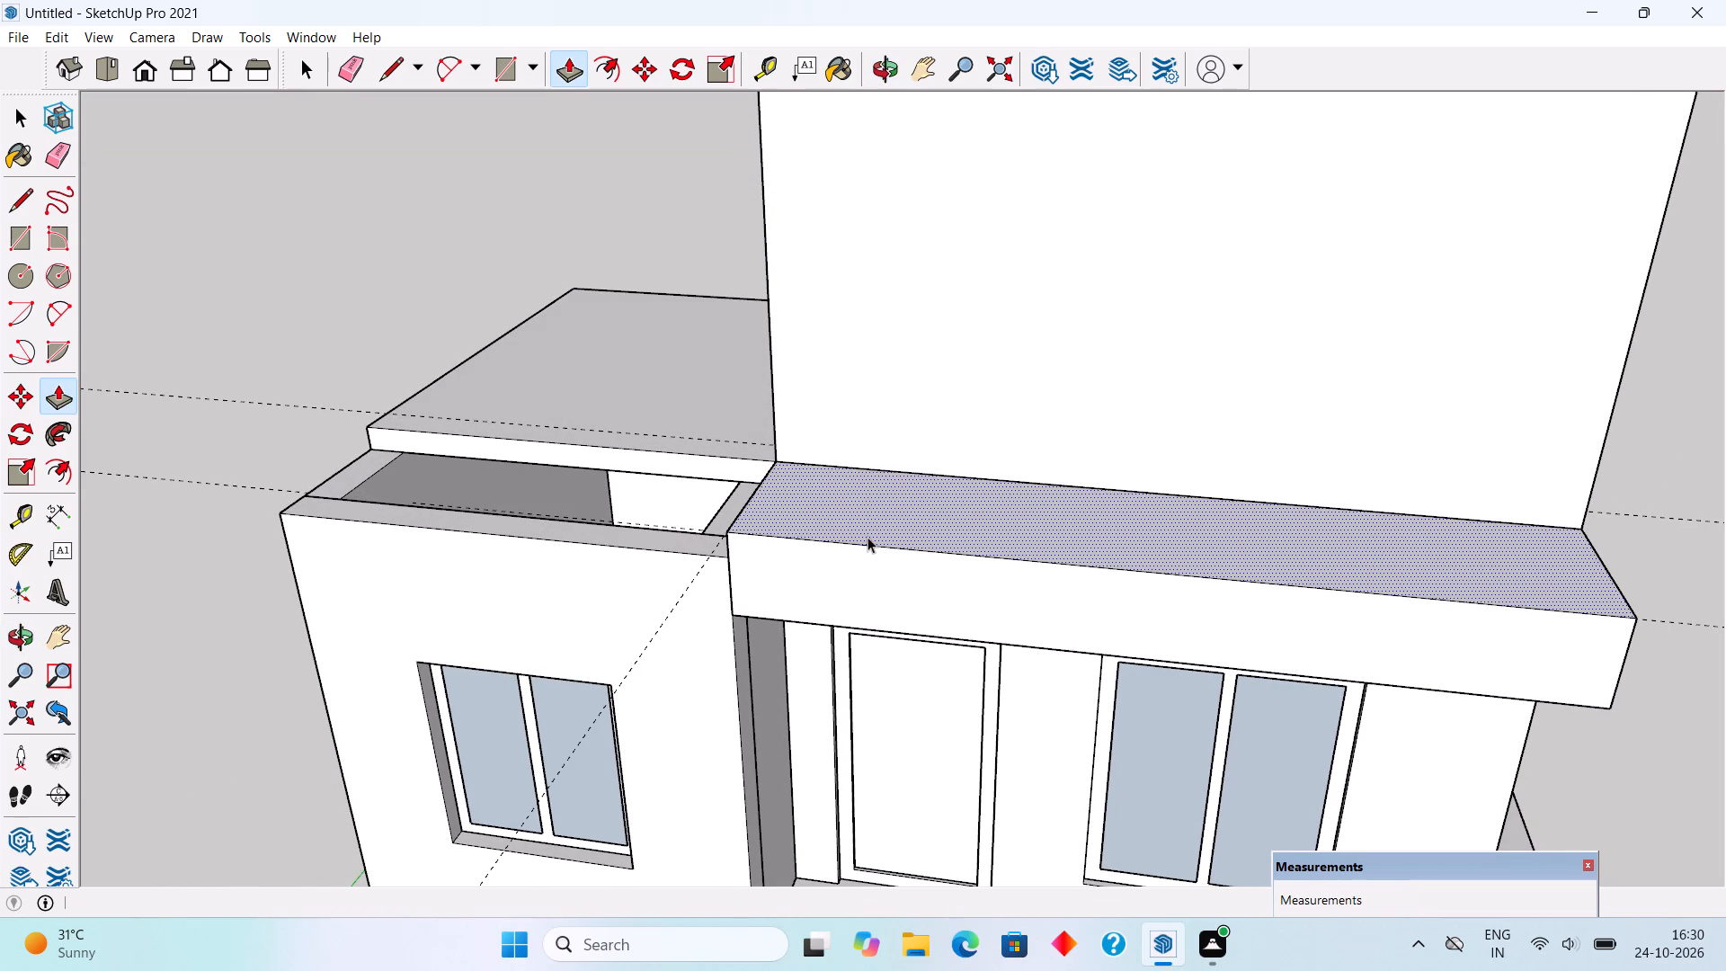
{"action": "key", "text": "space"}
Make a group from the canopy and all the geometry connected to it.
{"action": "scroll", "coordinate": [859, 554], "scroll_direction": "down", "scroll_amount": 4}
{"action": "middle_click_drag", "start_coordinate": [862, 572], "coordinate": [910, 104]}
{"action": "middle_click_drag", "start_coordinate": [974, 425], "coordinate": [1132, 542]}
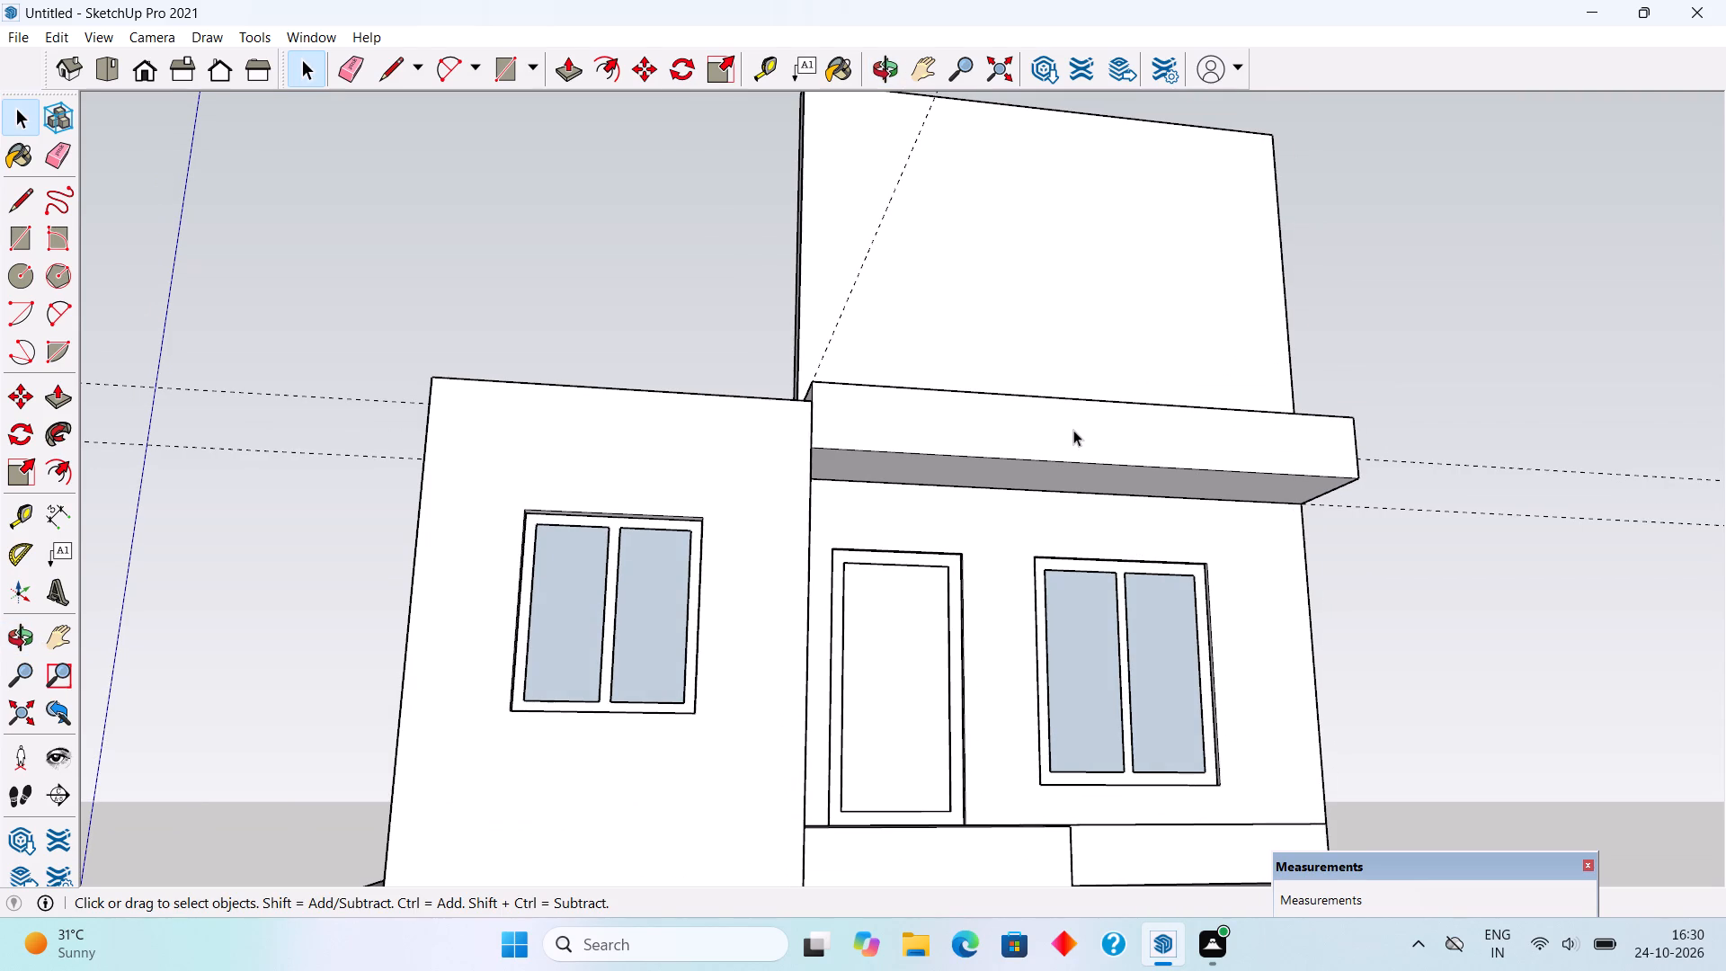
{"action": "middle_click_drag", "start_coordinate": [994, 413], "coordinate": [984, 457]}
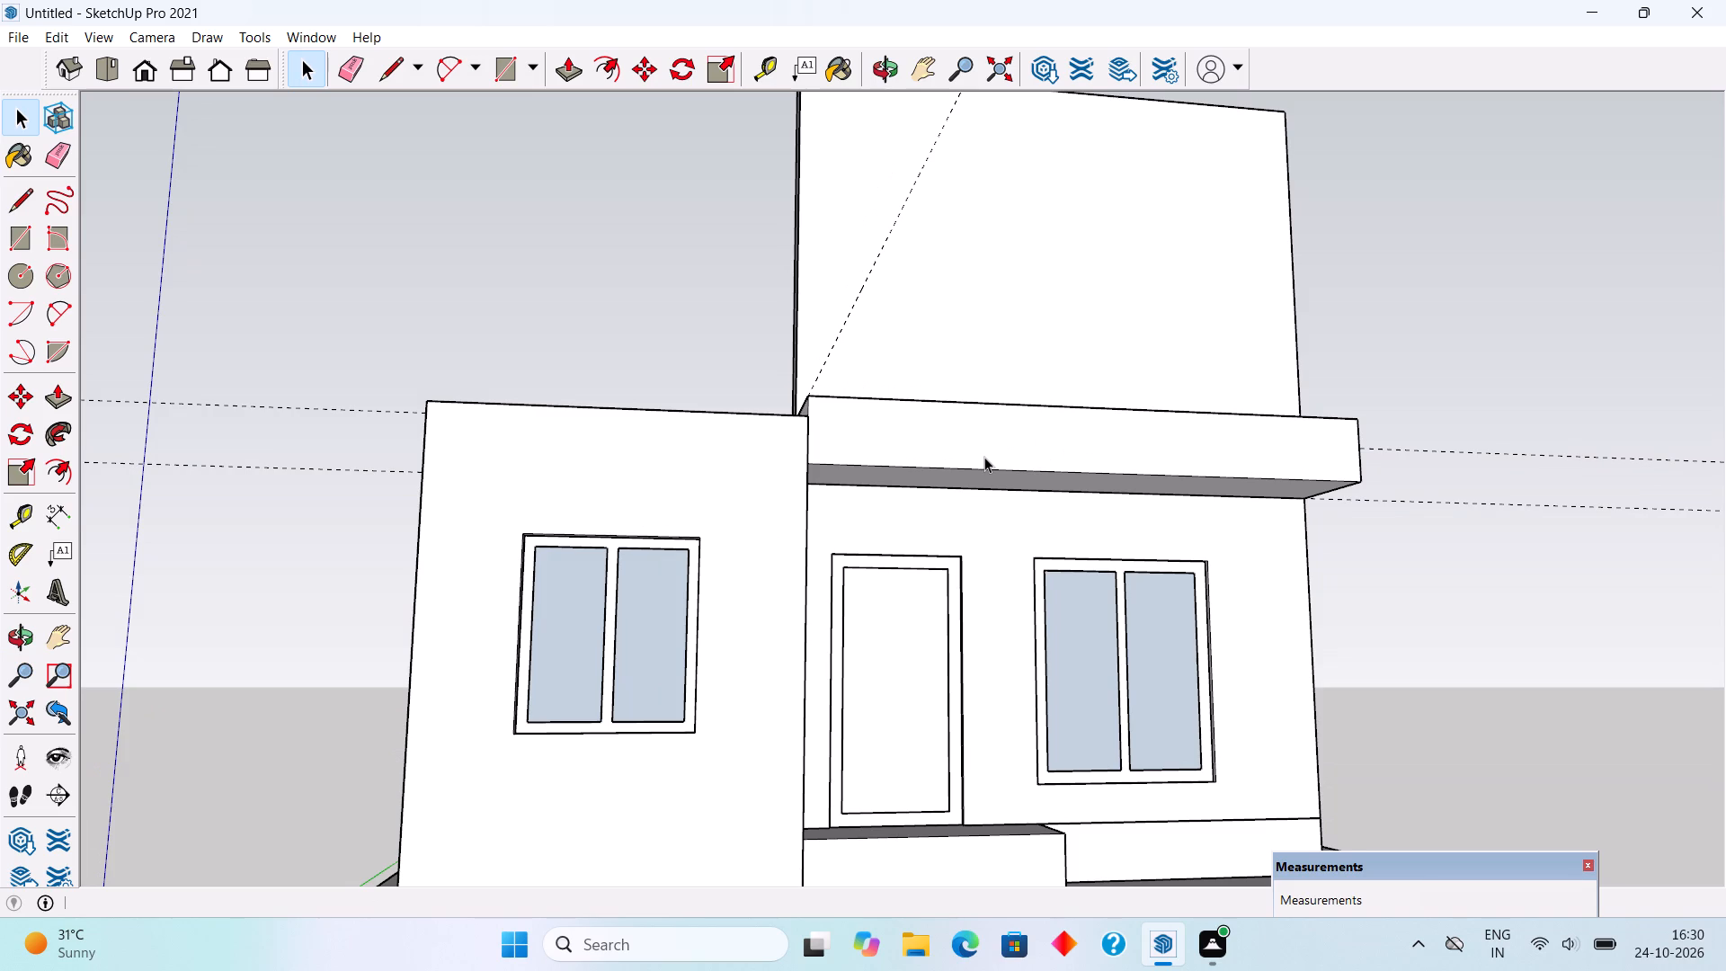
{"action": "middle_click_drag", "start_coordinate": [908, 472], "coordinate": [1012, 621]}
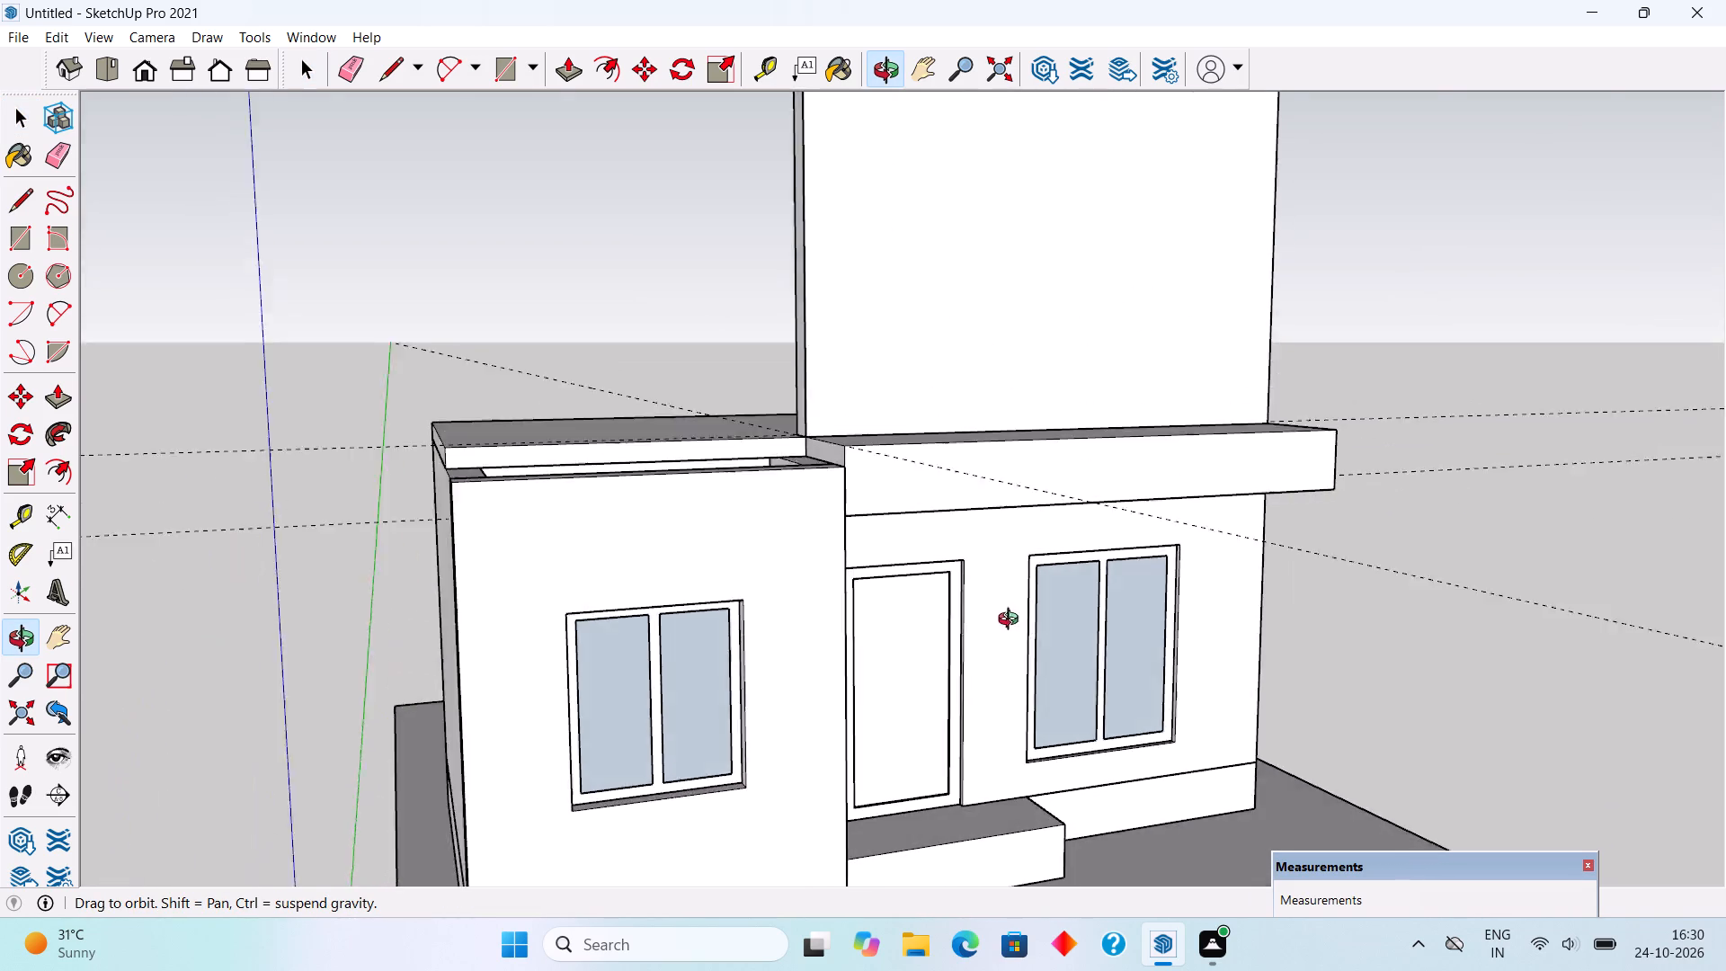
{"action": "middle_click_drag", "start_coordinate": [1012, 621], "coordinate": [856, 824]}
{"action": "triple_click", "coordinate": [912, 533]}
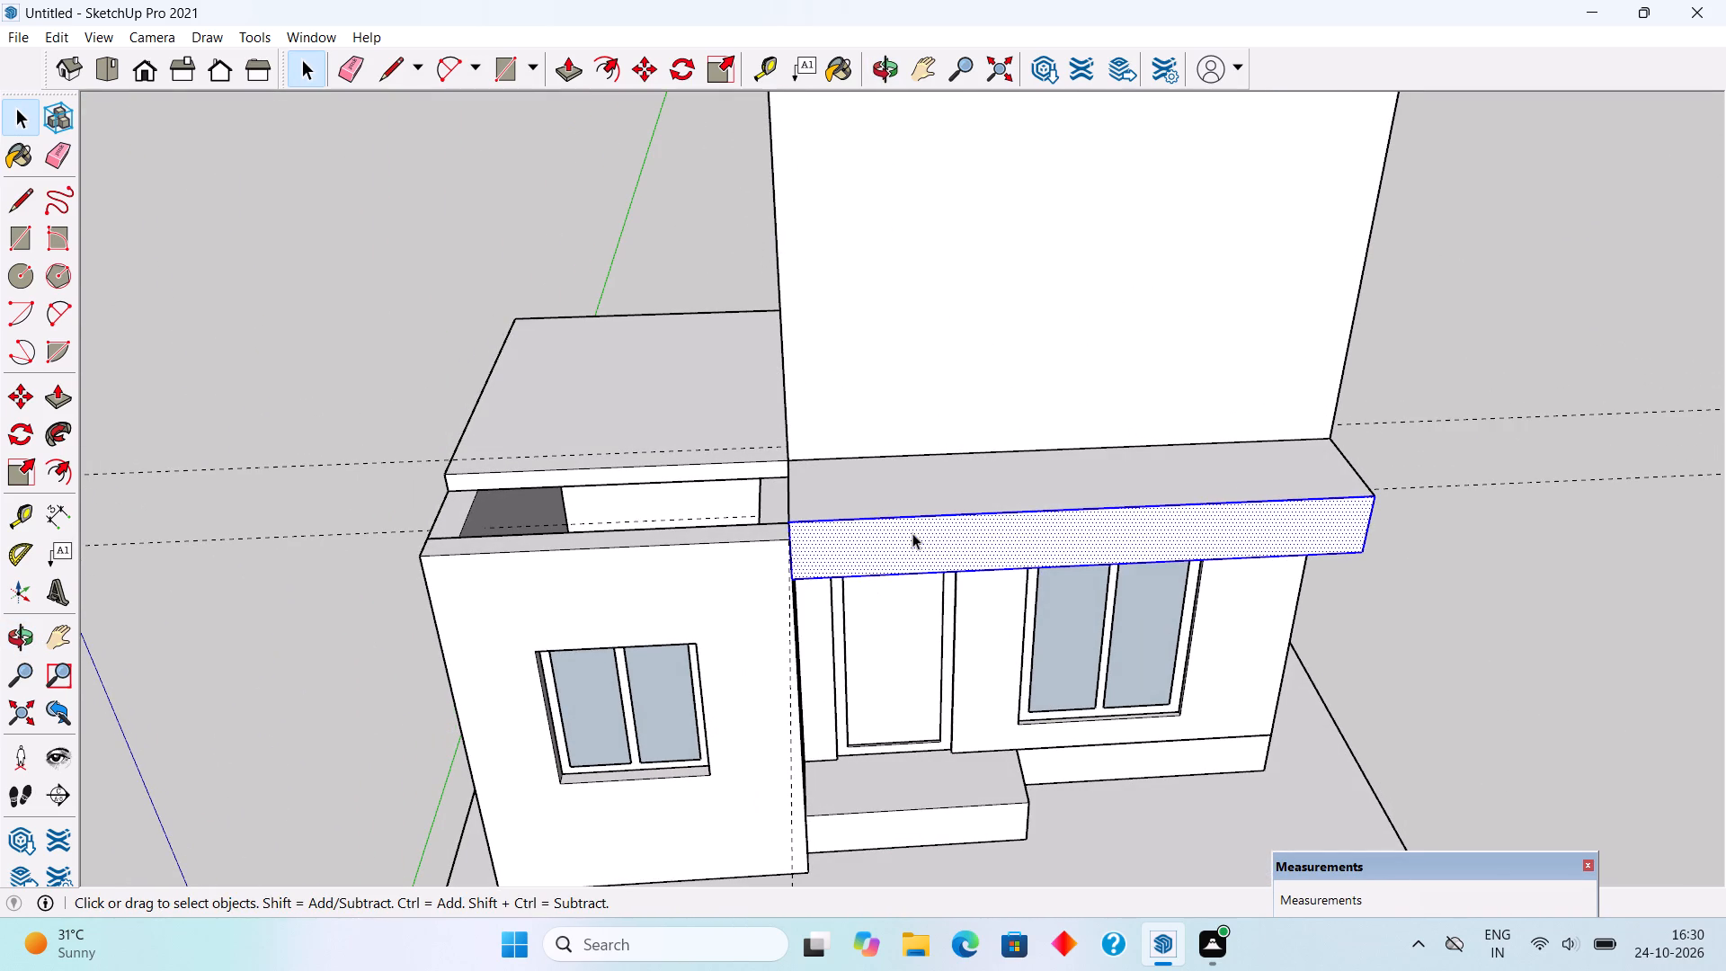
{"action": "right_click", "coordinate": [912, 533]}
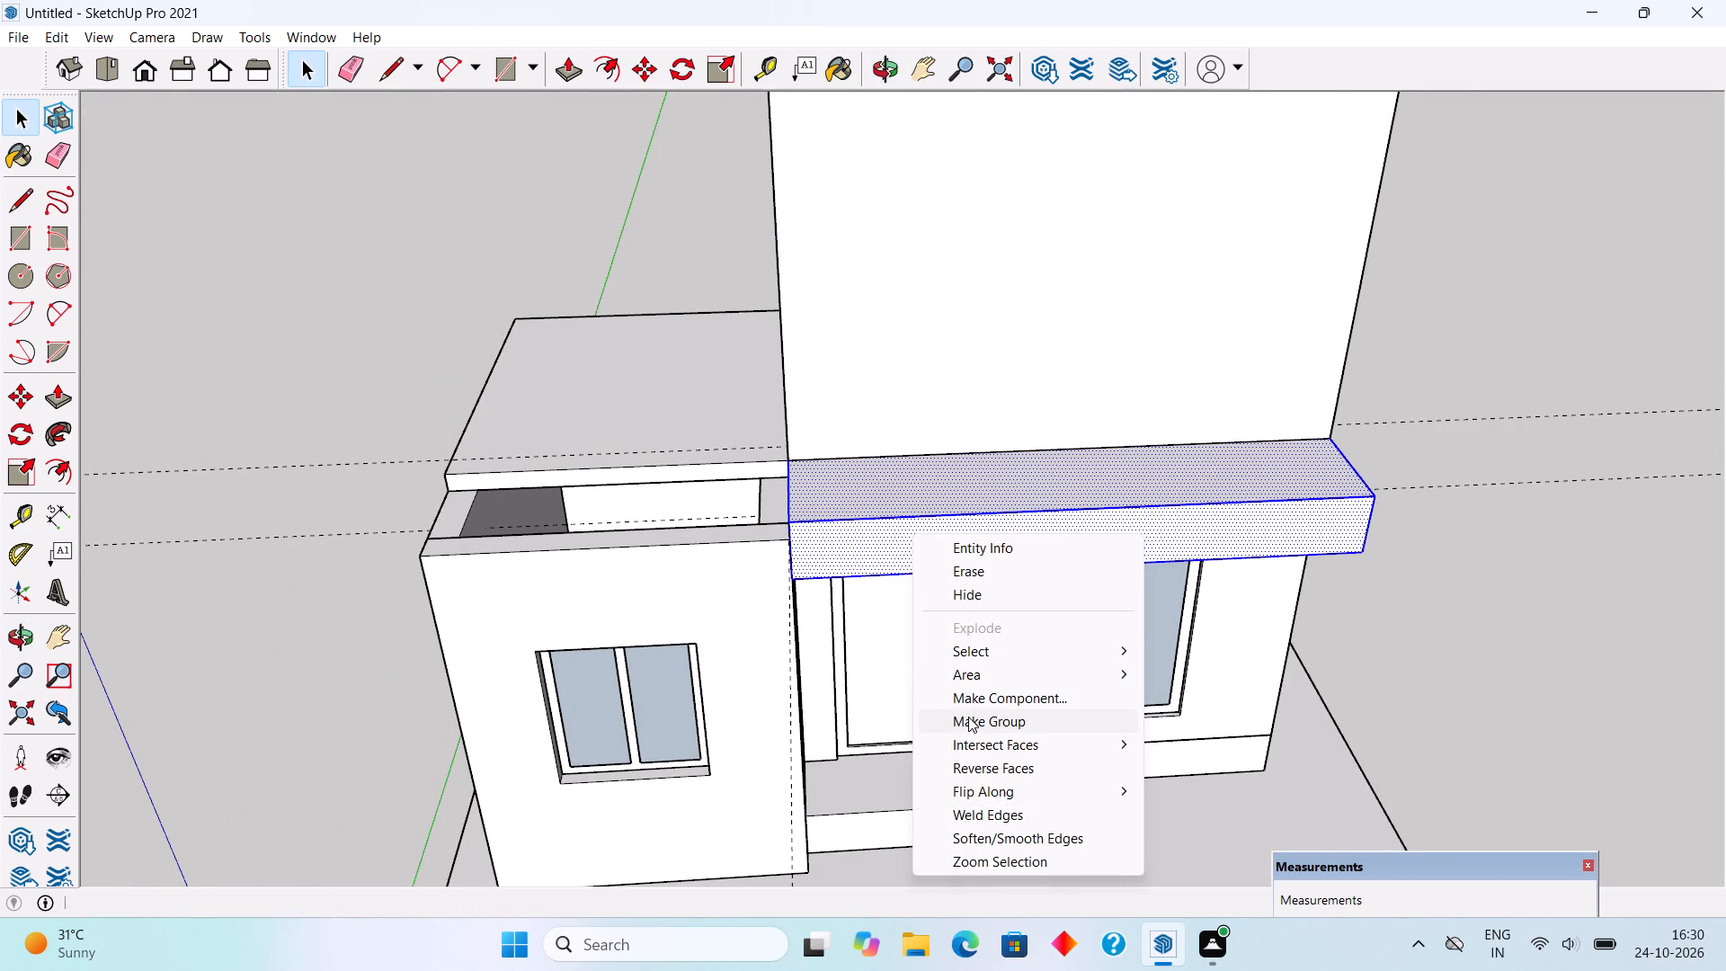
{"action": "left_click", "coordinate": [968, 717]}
Inspect the new group from the front, side and back, and delete it together with the upper wall it contains.
{"action": "scroll", "coordinate": [856, 677], "scroll_direction": "down", "scroll_amount": 5}
{"action": "left_click", "coordinate": [1268, 437]}
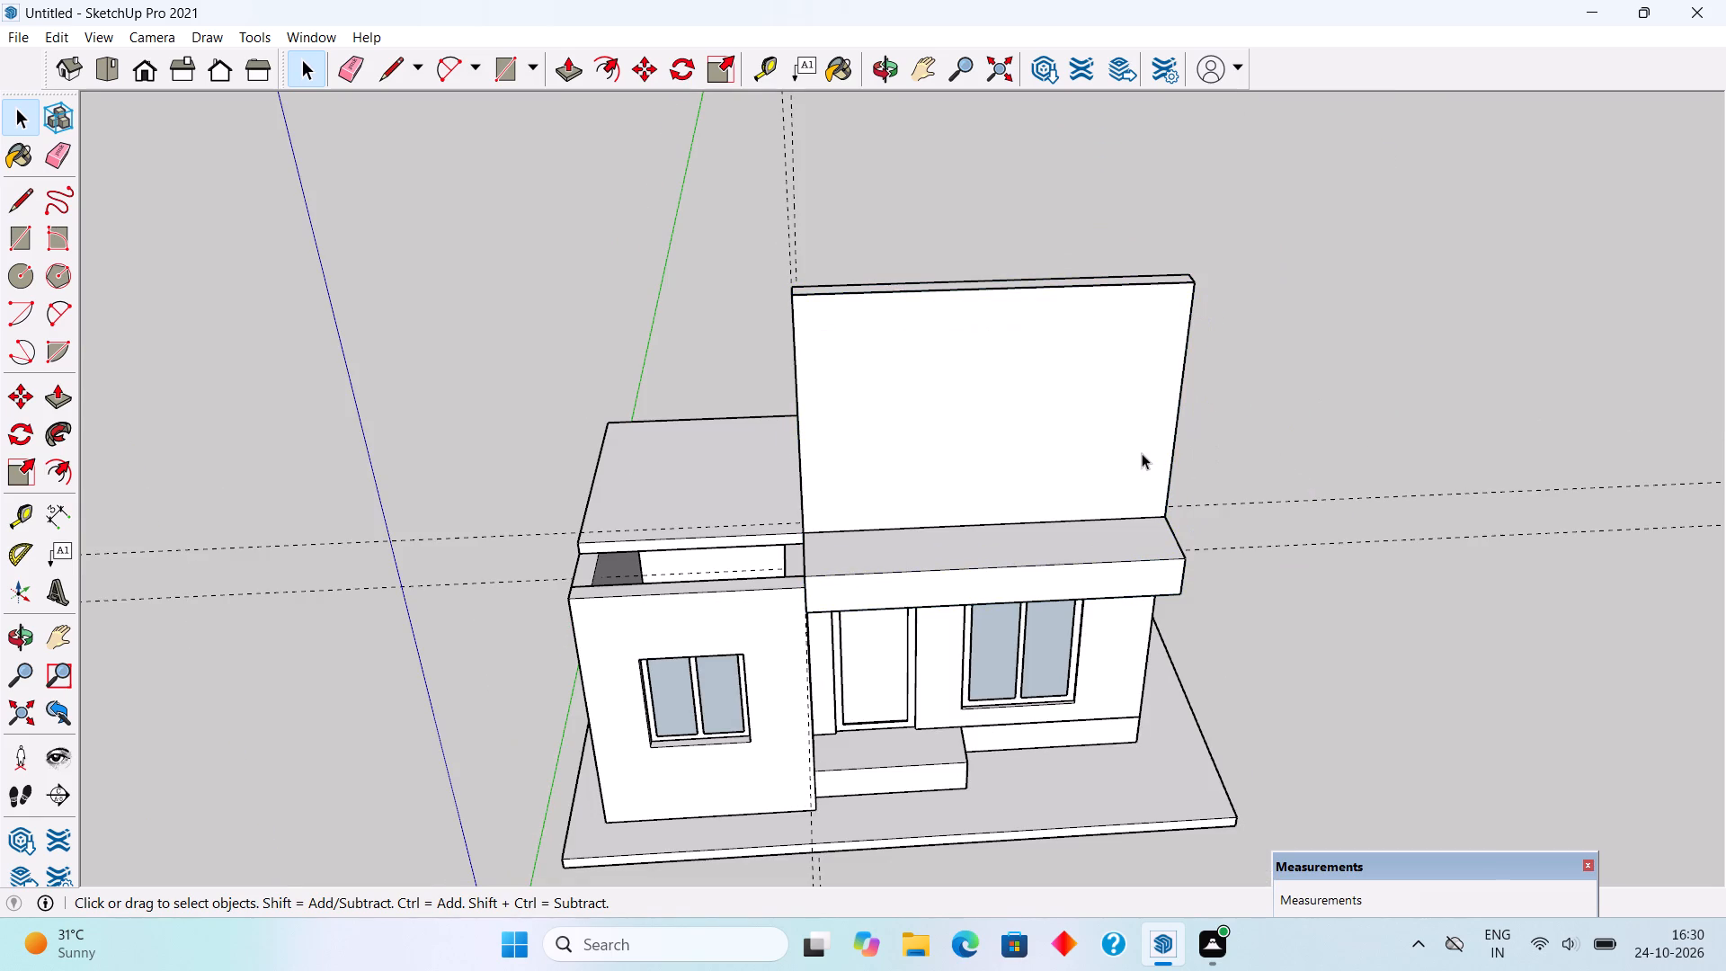
{"action": "middle_click_drag", "start_coordinate": [1139, 453], "coordinate": [1058, 453]}
{"action": "left_click", "coordinate": [991, 588]}
{"action": "middle_click_drag", "start_coordinate": [1006, 619], "coordinate": [1226, 660]}
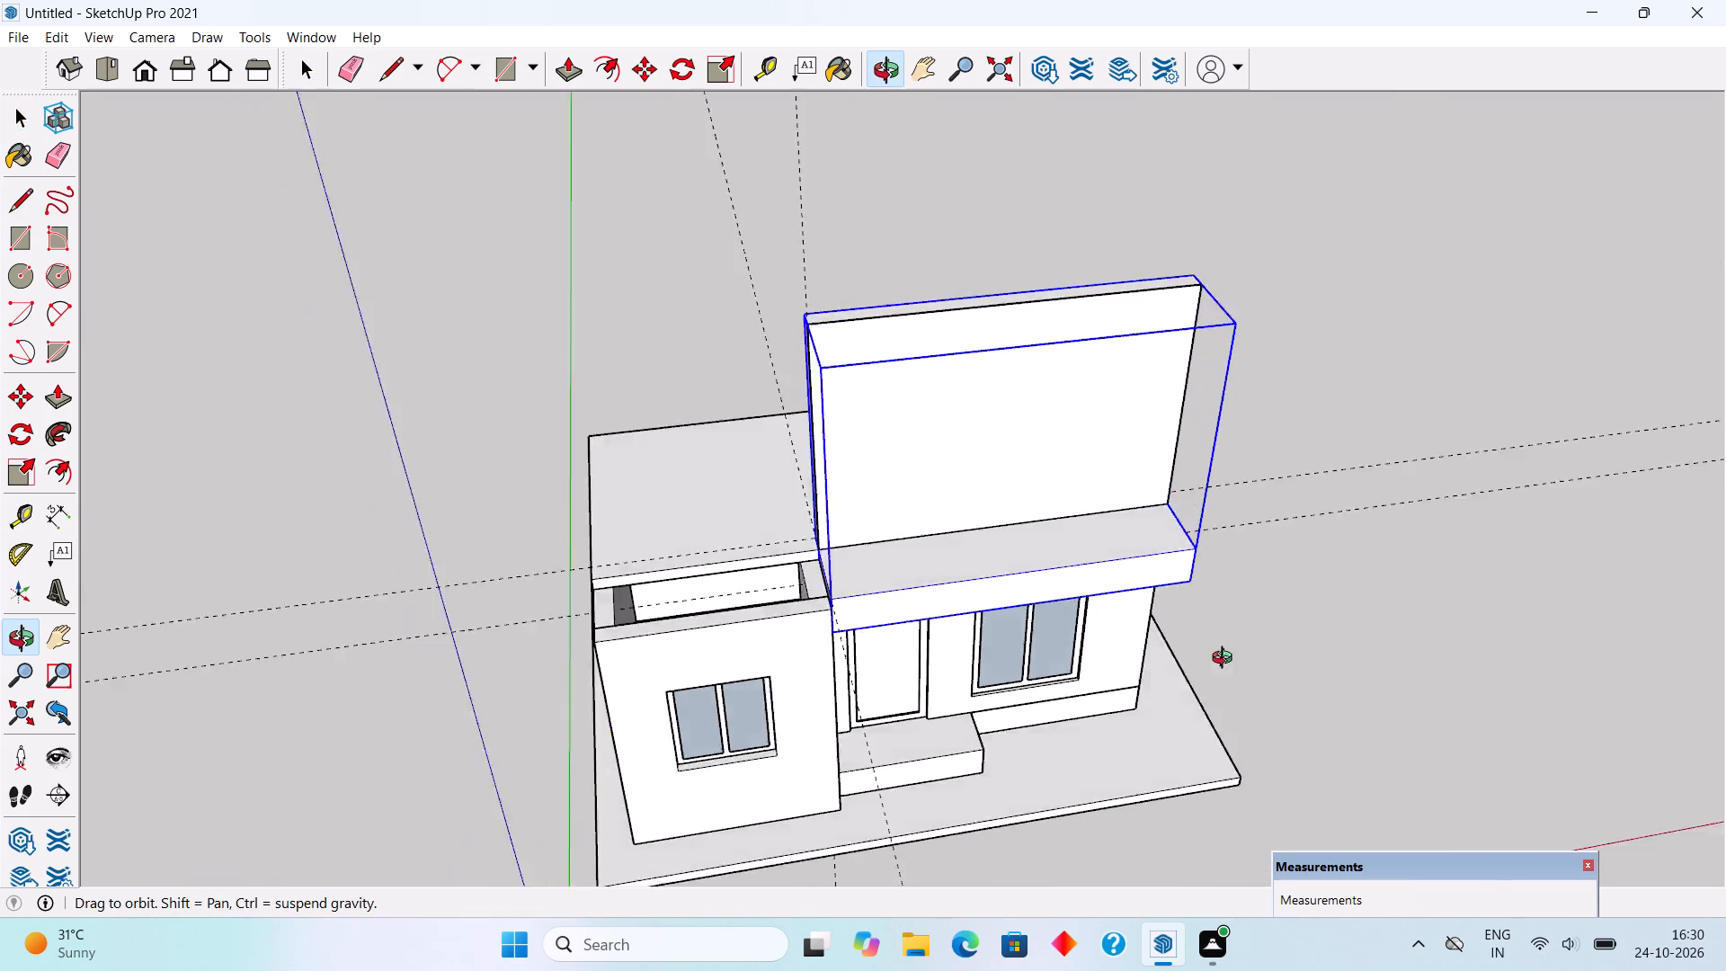
{"action": "middle_click_drag", "start_coordinate": [1226, 660], "coordinate": [1653, 524]}
{"action": "middle_click_drag", "start_coordinate": [1150, 517], "coordinate": [1197, 447]}
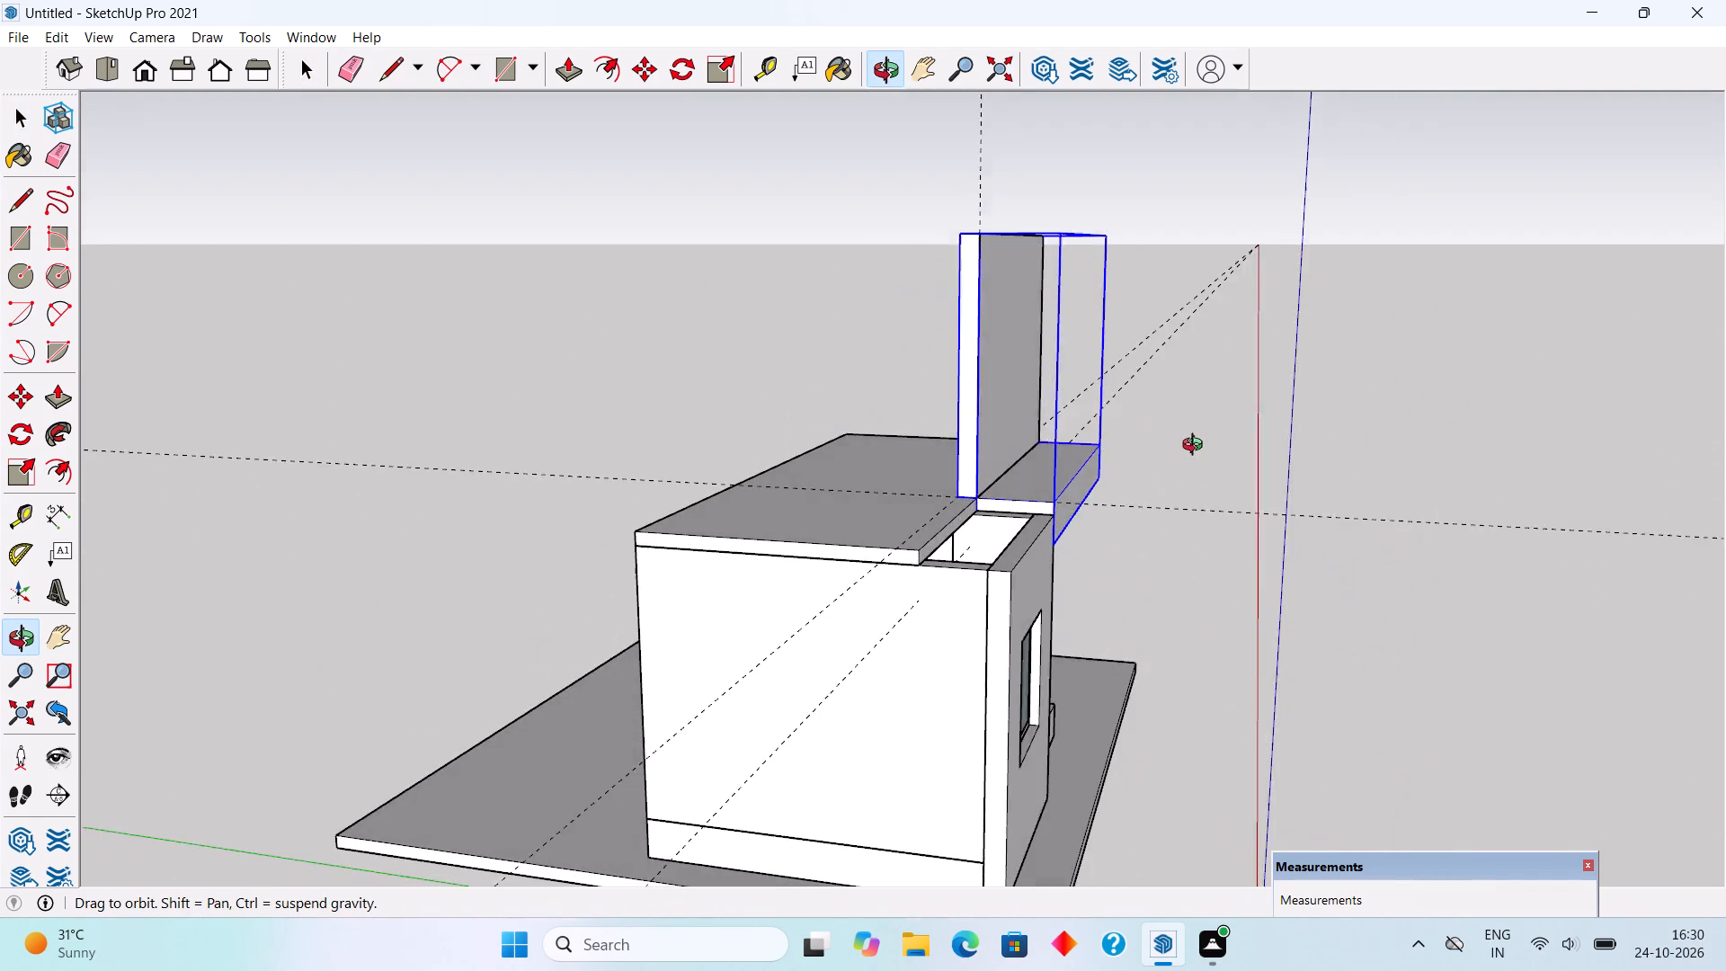
{"action": "middle_click_drag", "start_coordinate": [1197, 447], "coordinate": [1201, 576]}
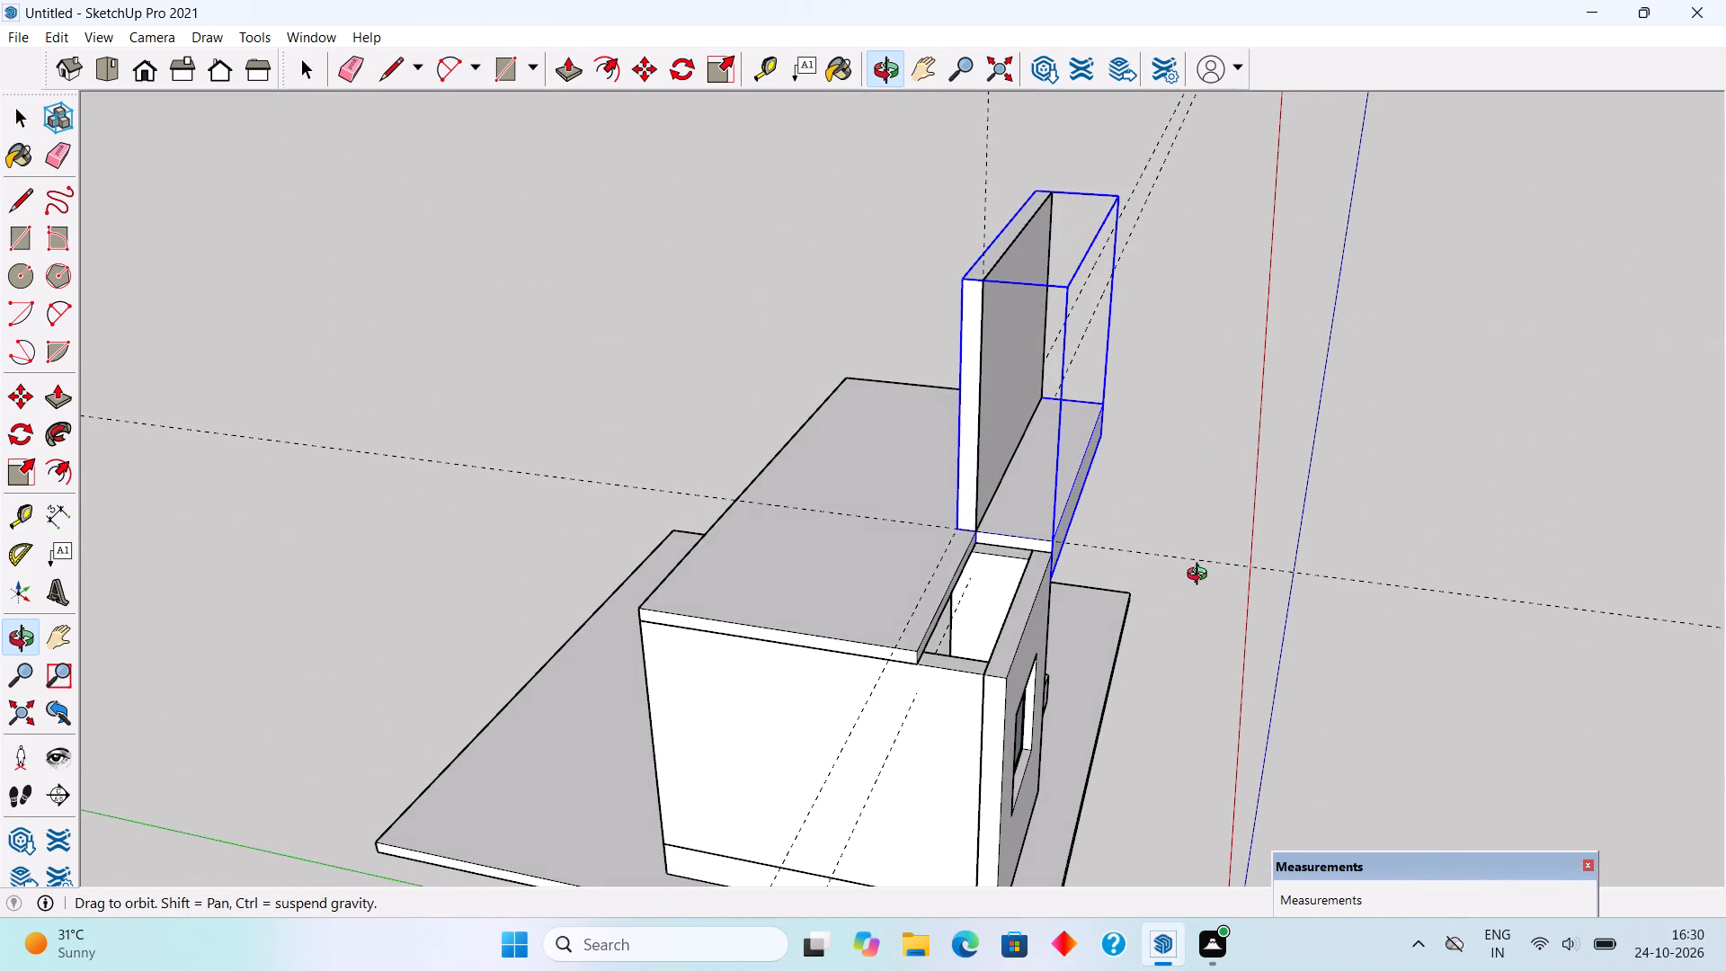
{"action": "middle_click_drag", "start_coordinate": [1201, 576], "coordinate": [1711, 697]}
{"action": "key", "text": "Delete"}
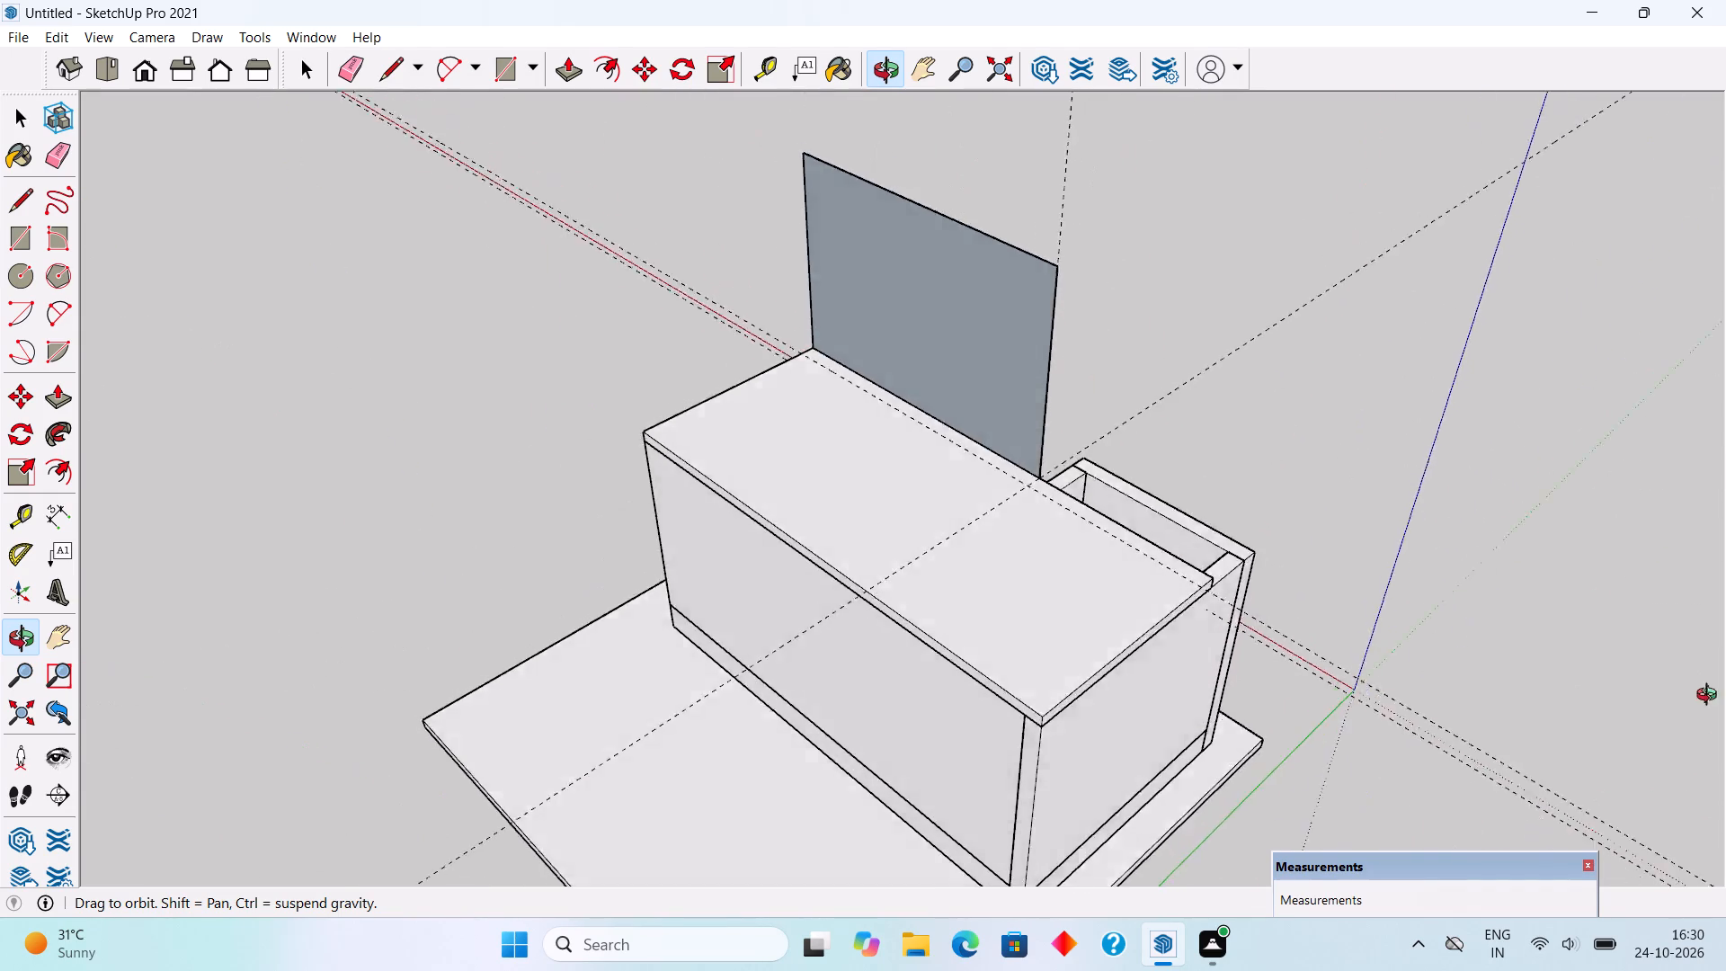
Undo the deletion, the grouping, the canopy's 6" raise and its 3' extrusion, back to the flat canopy rectangle.
{"action": "middle_click_drag", "start_coordinate": [1711, 697], "coordinate": [1187, 747]}
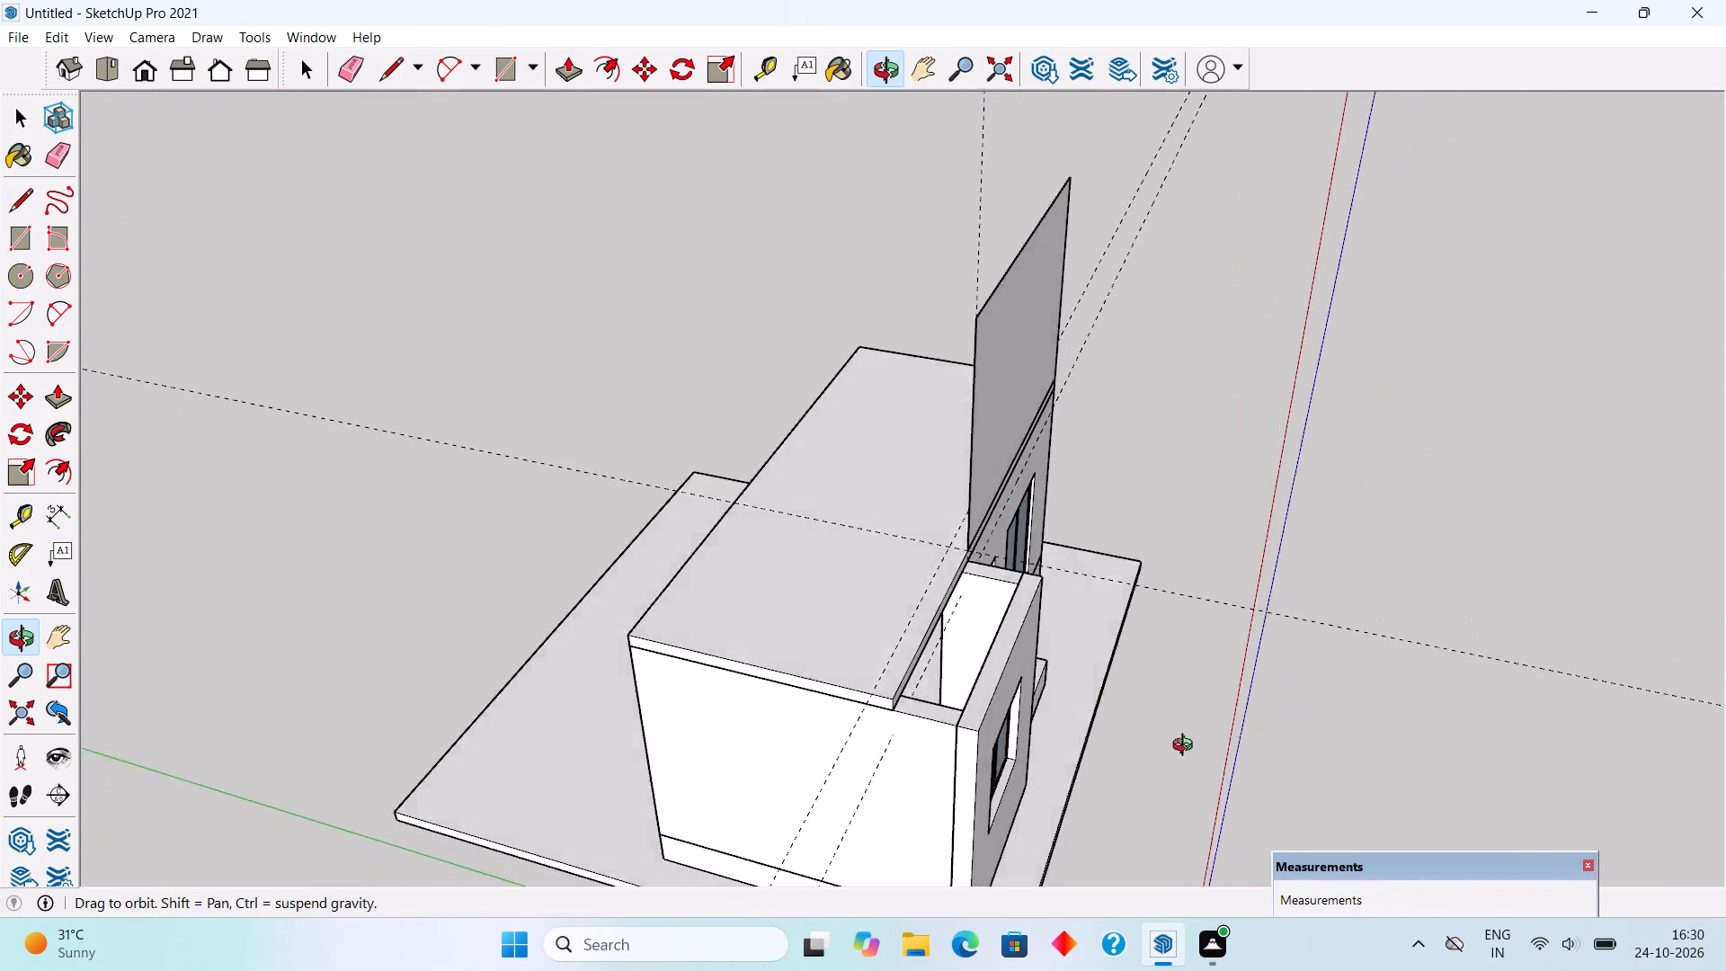
{"action": "middle_click_drag", "start_coordinate": [1187, 747], "coordinate": [1223, 768]}
{"action": "key", "text": "ctrl+z"}
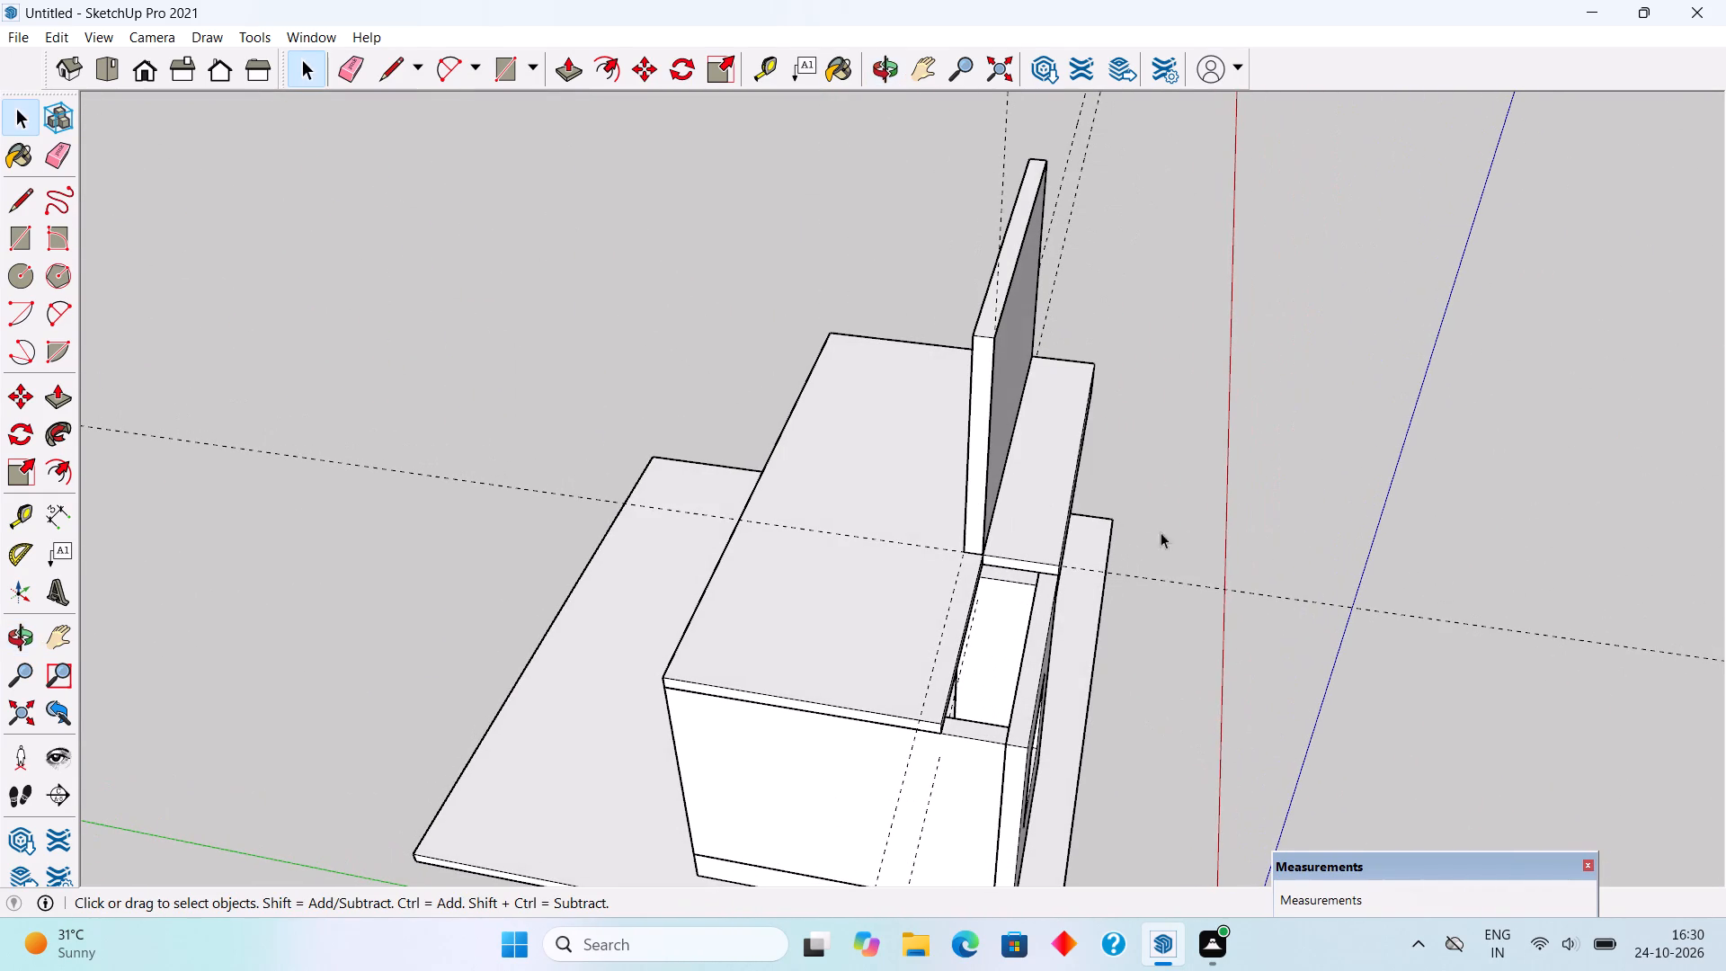
{"action": "key", "text": "ctrl+z"}
{"action": "key", "text": "ctrl+z"}
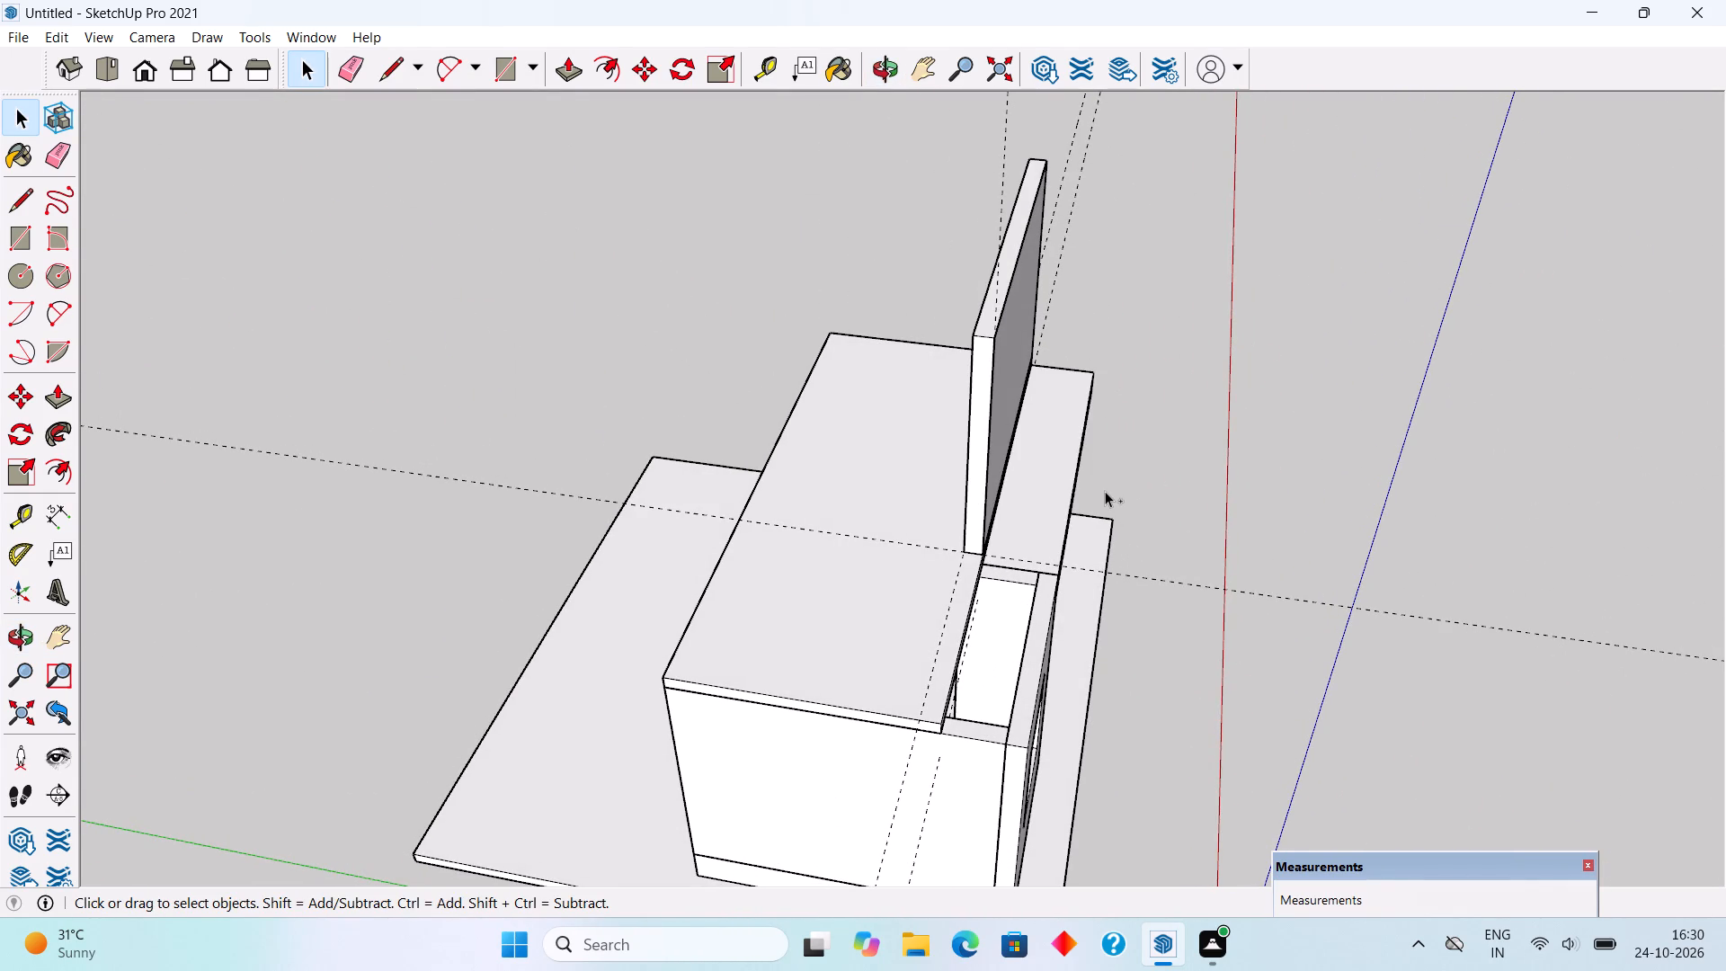
{"action": "key", "text": "ctrl+z"}
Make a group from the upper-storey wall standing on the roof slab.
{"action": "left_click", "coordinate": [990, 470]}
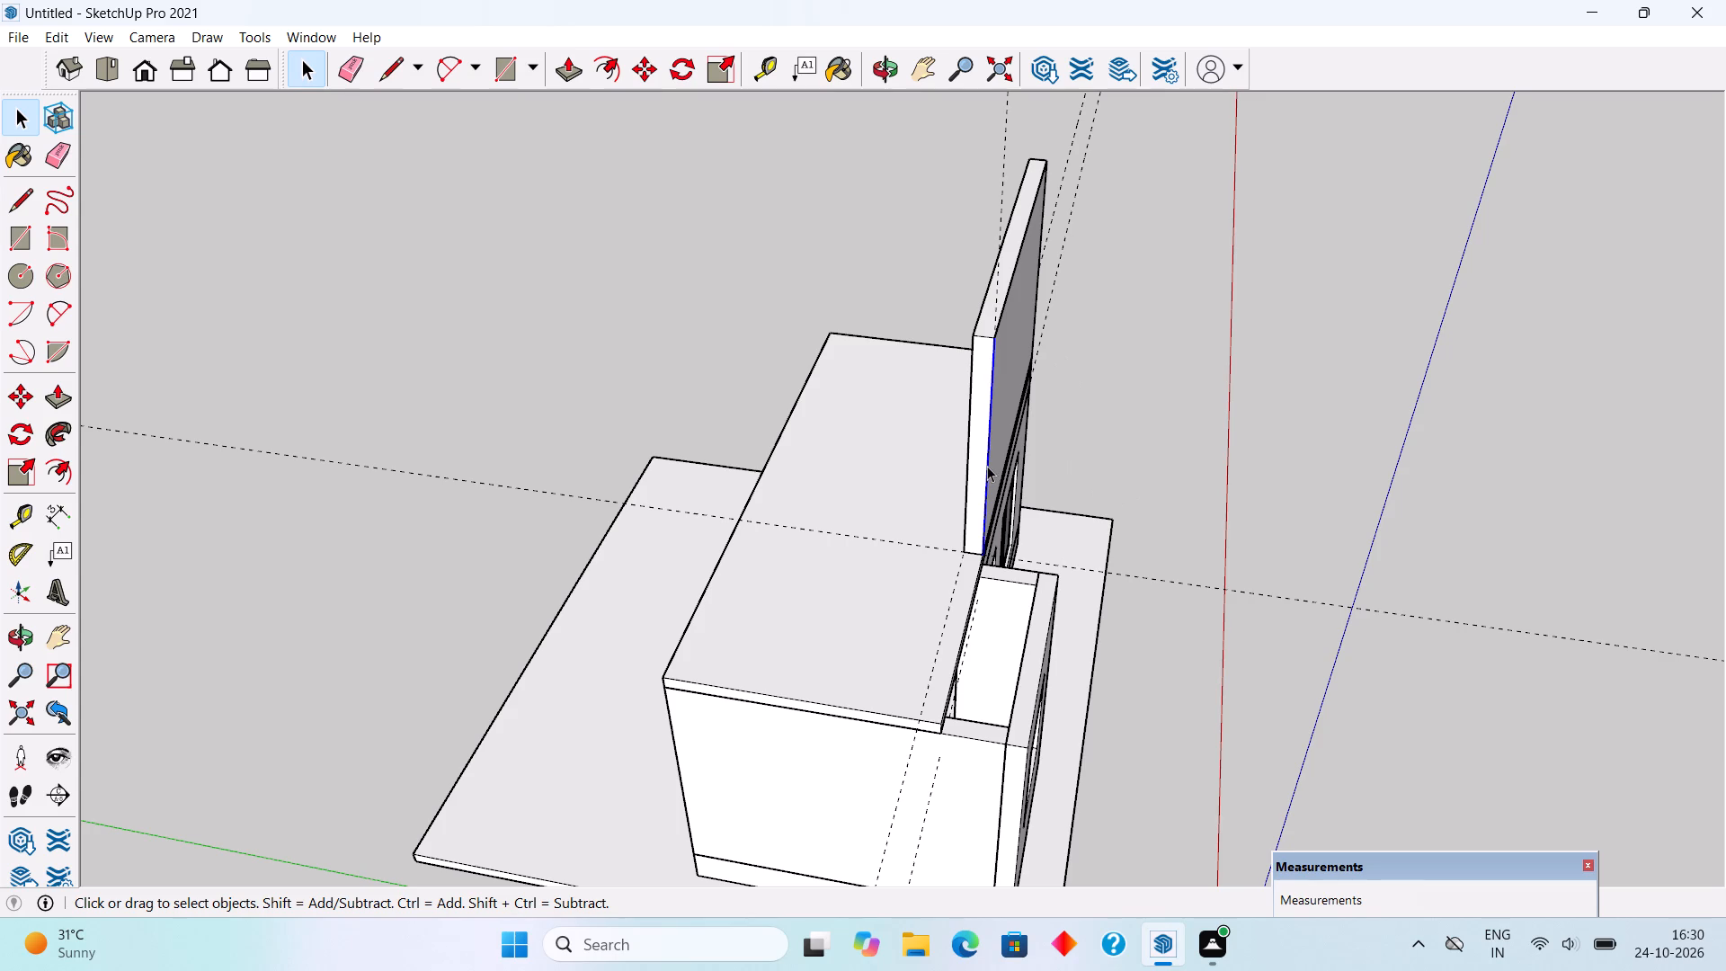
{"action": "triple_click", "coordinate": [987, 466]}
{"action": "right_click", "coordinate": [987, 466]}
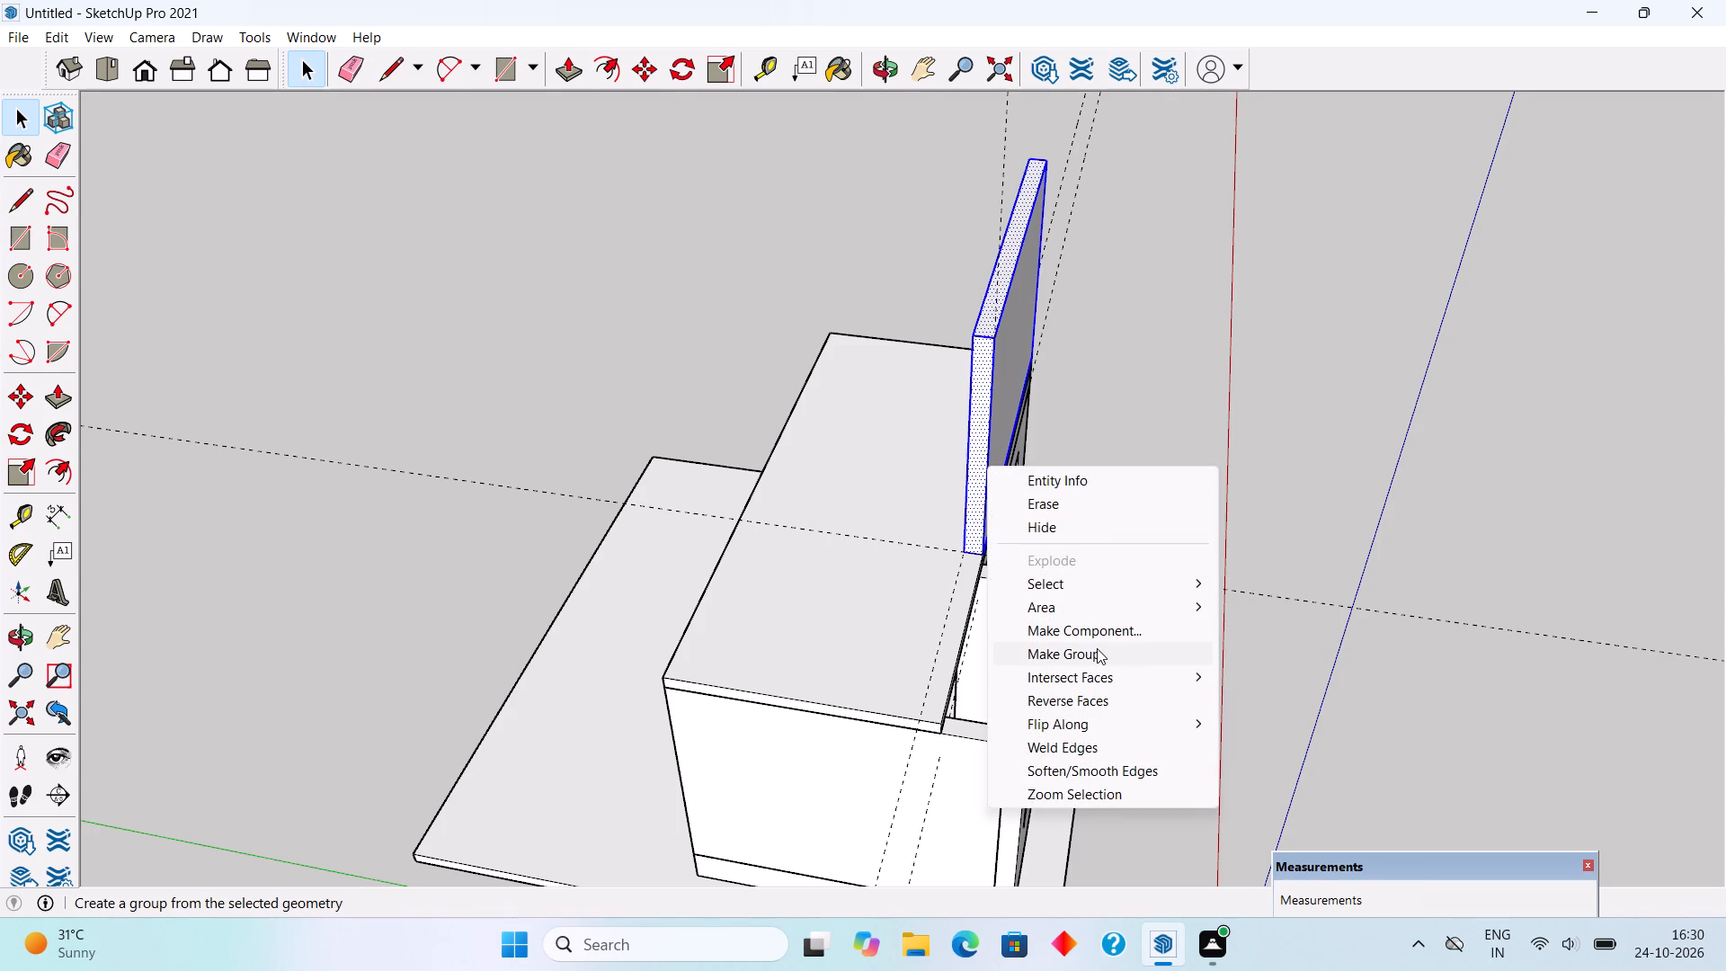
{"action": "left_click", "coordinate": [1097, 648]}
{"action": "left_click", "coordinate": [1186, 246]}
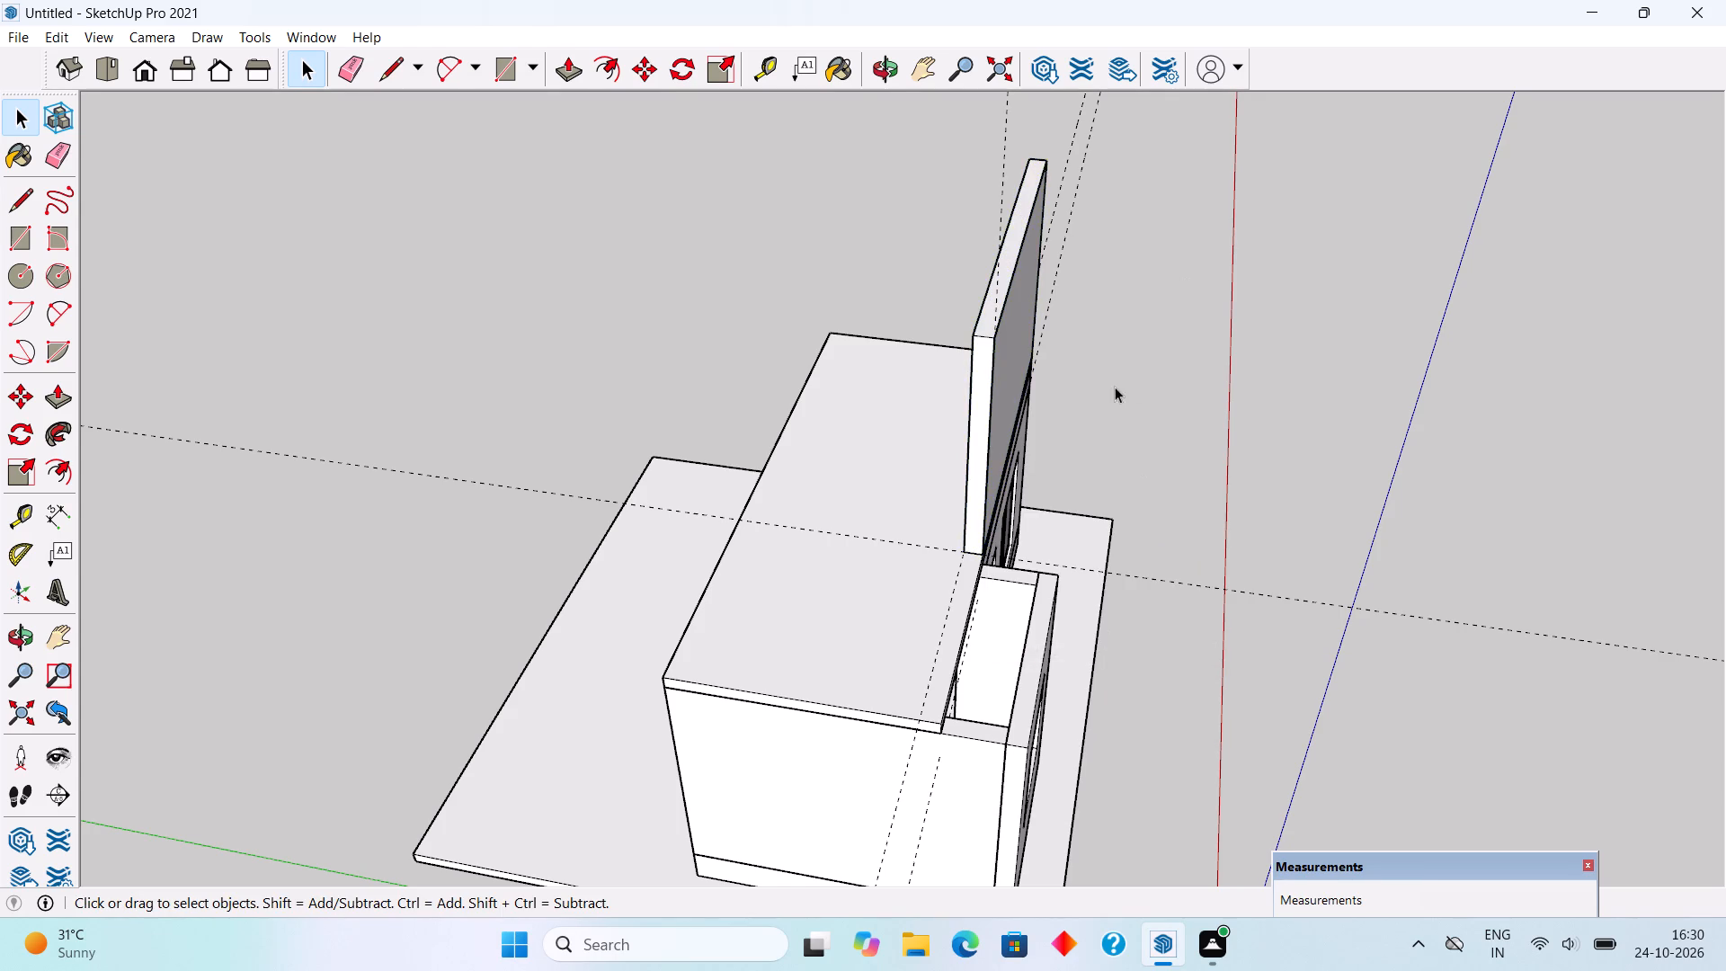
Delete the upper-storey wall group and the separate front face group left standing on the roof slab.
{"action": "middle_click_drag", "start_coordinate": [952, 372], "coordinate": [807, 325]}
{"action": "left_click", "coordinate": [1036, 376]}
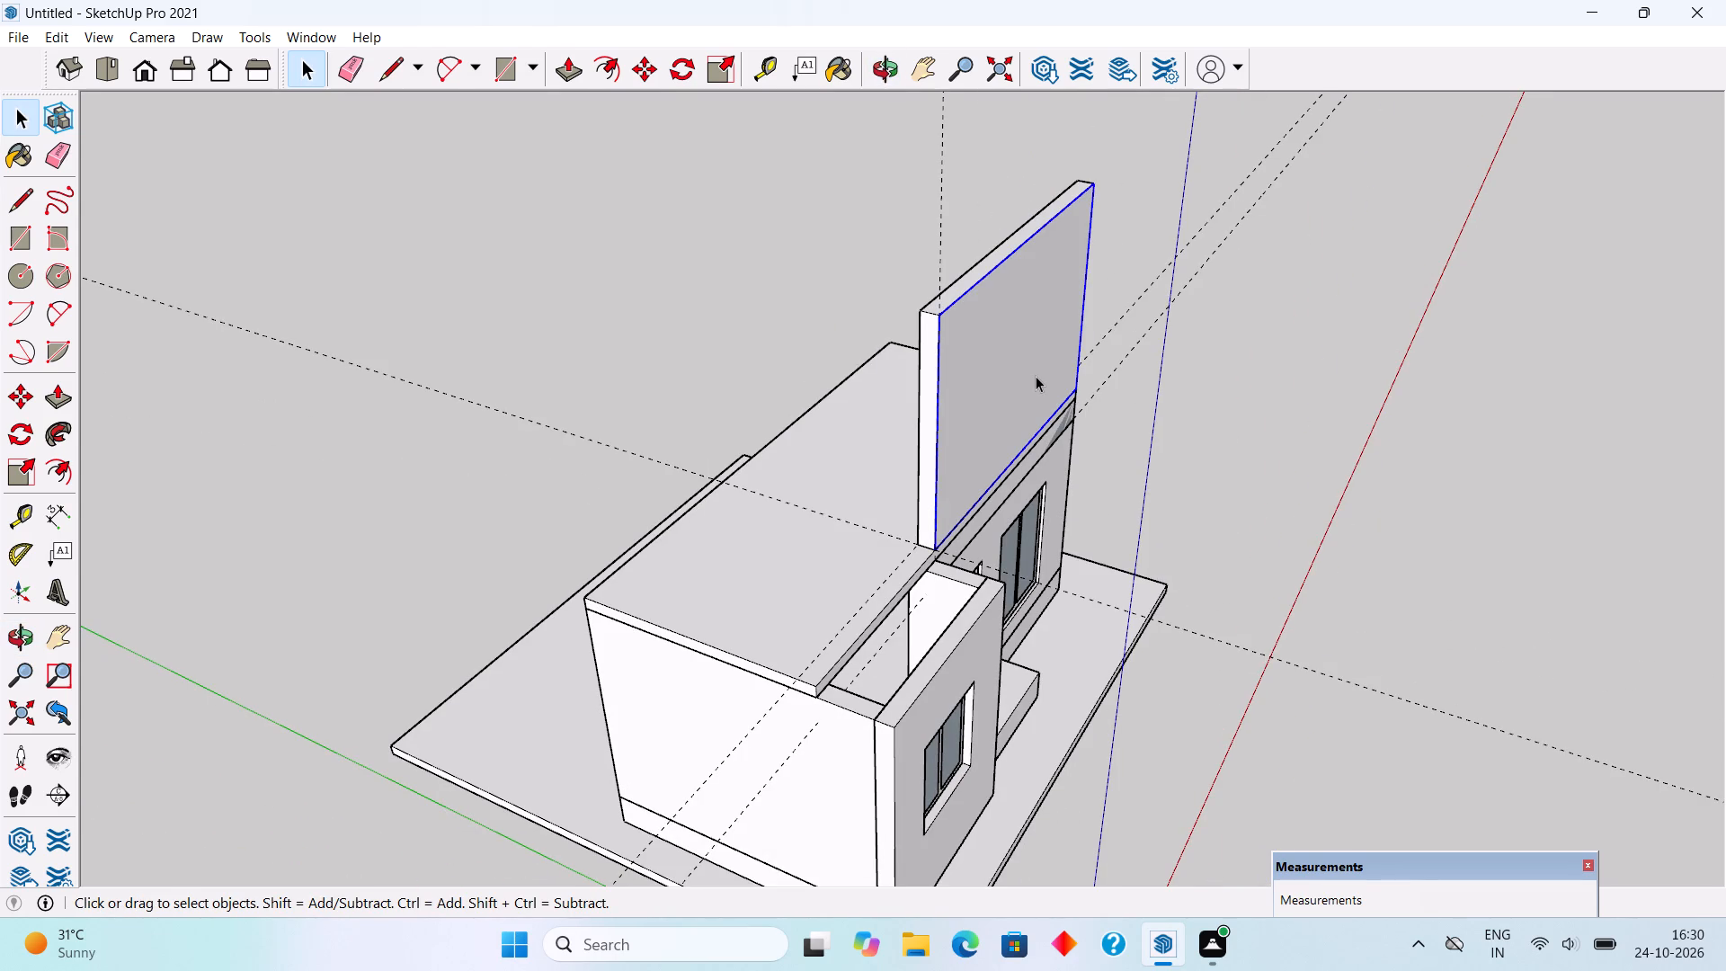
{"action": "triple_click", "coordinate": [1009, 362]}
{"action": "left_click", "coordinate": [1009, 362]}
{"action": "left_click", "coordinate": [1298, 443]}
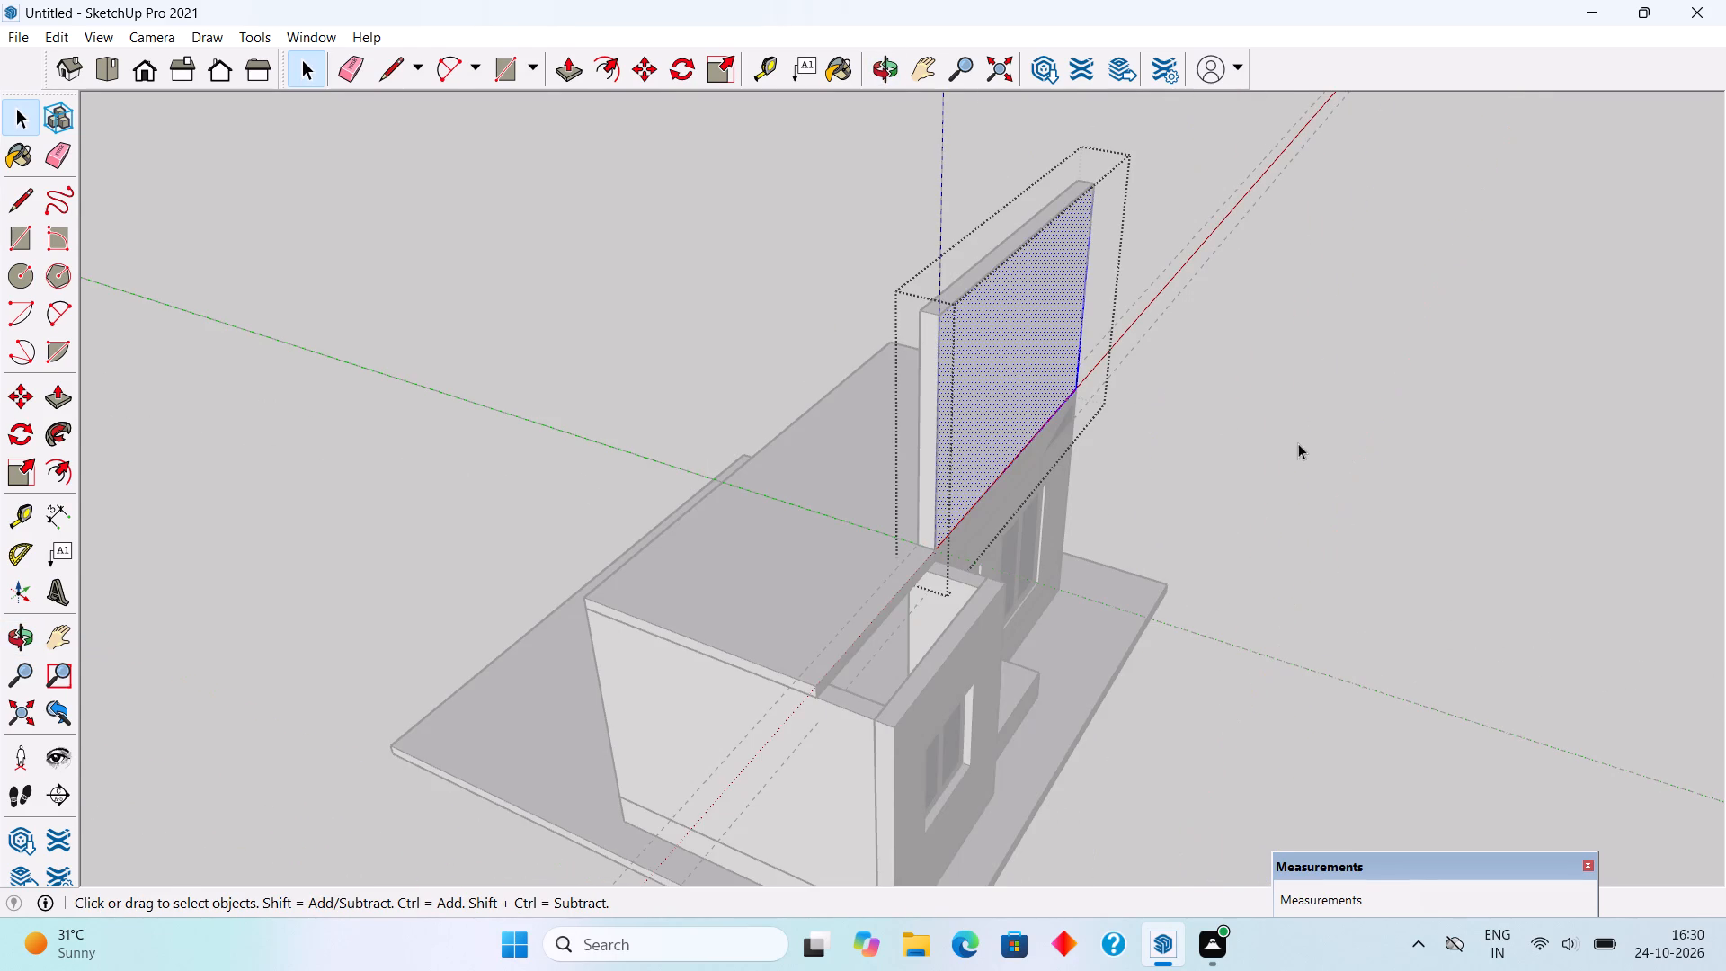
{"action": "key", "text": "space"}
{"action": "left_click", "coordinate": [928, 361]}
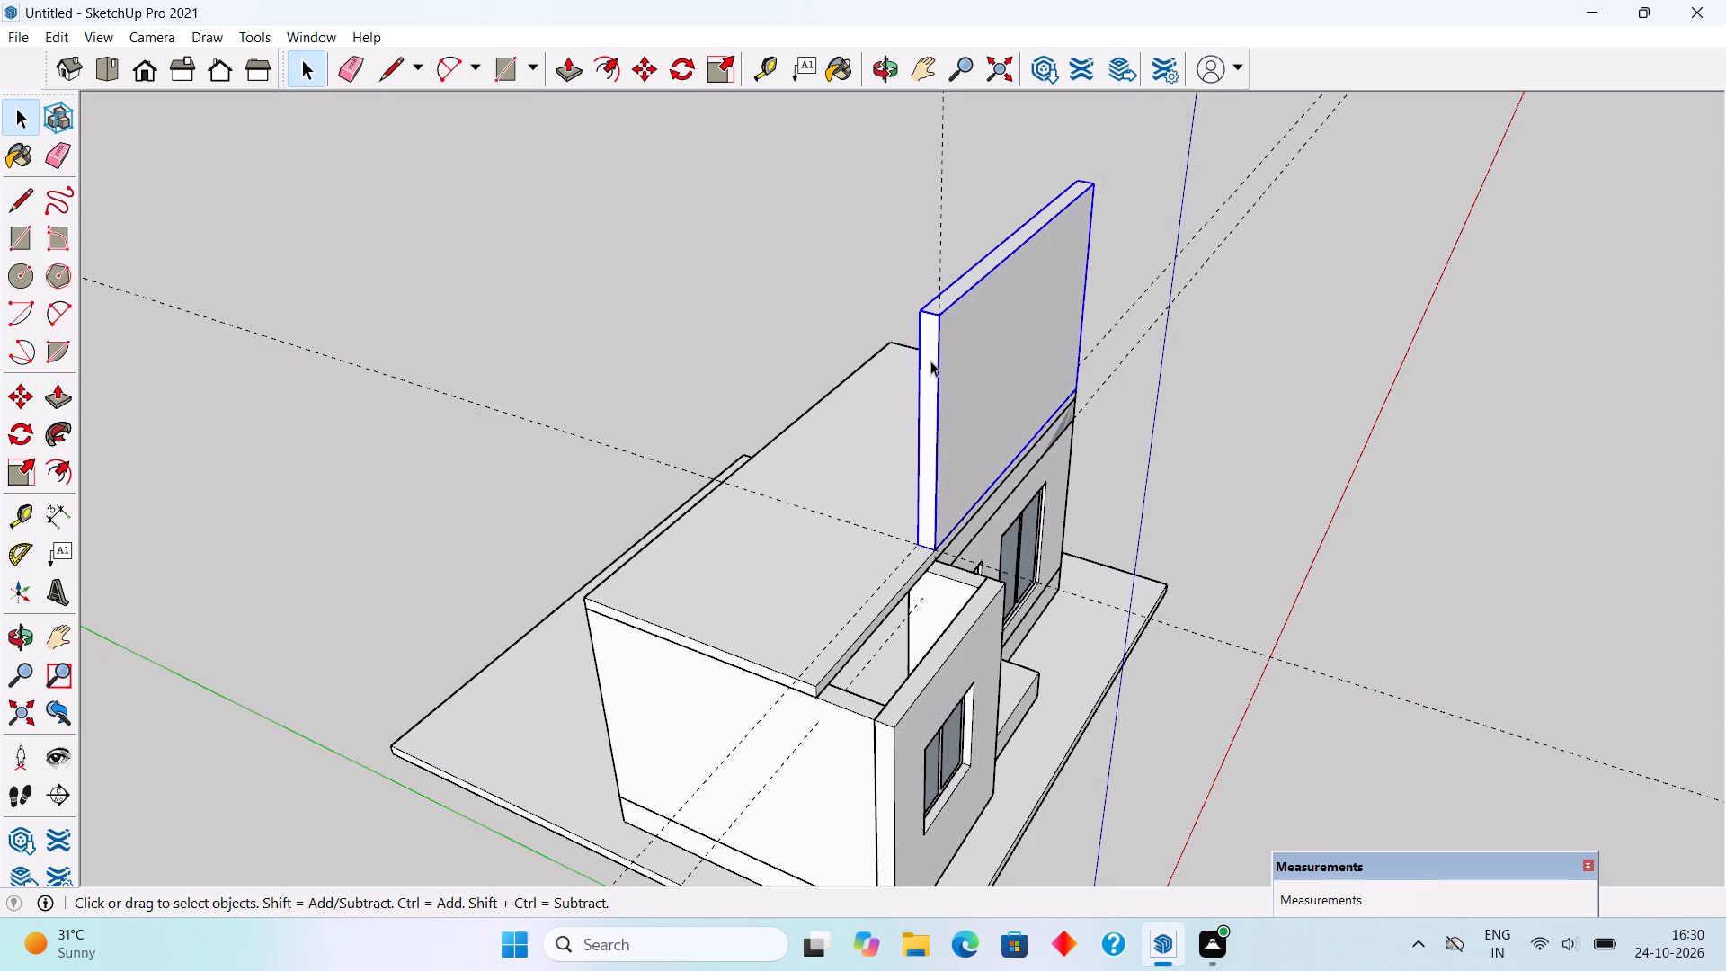
{"action": "key", "text": "Delete"}
{"action": "left_click", "coordinate": [997, 394]}
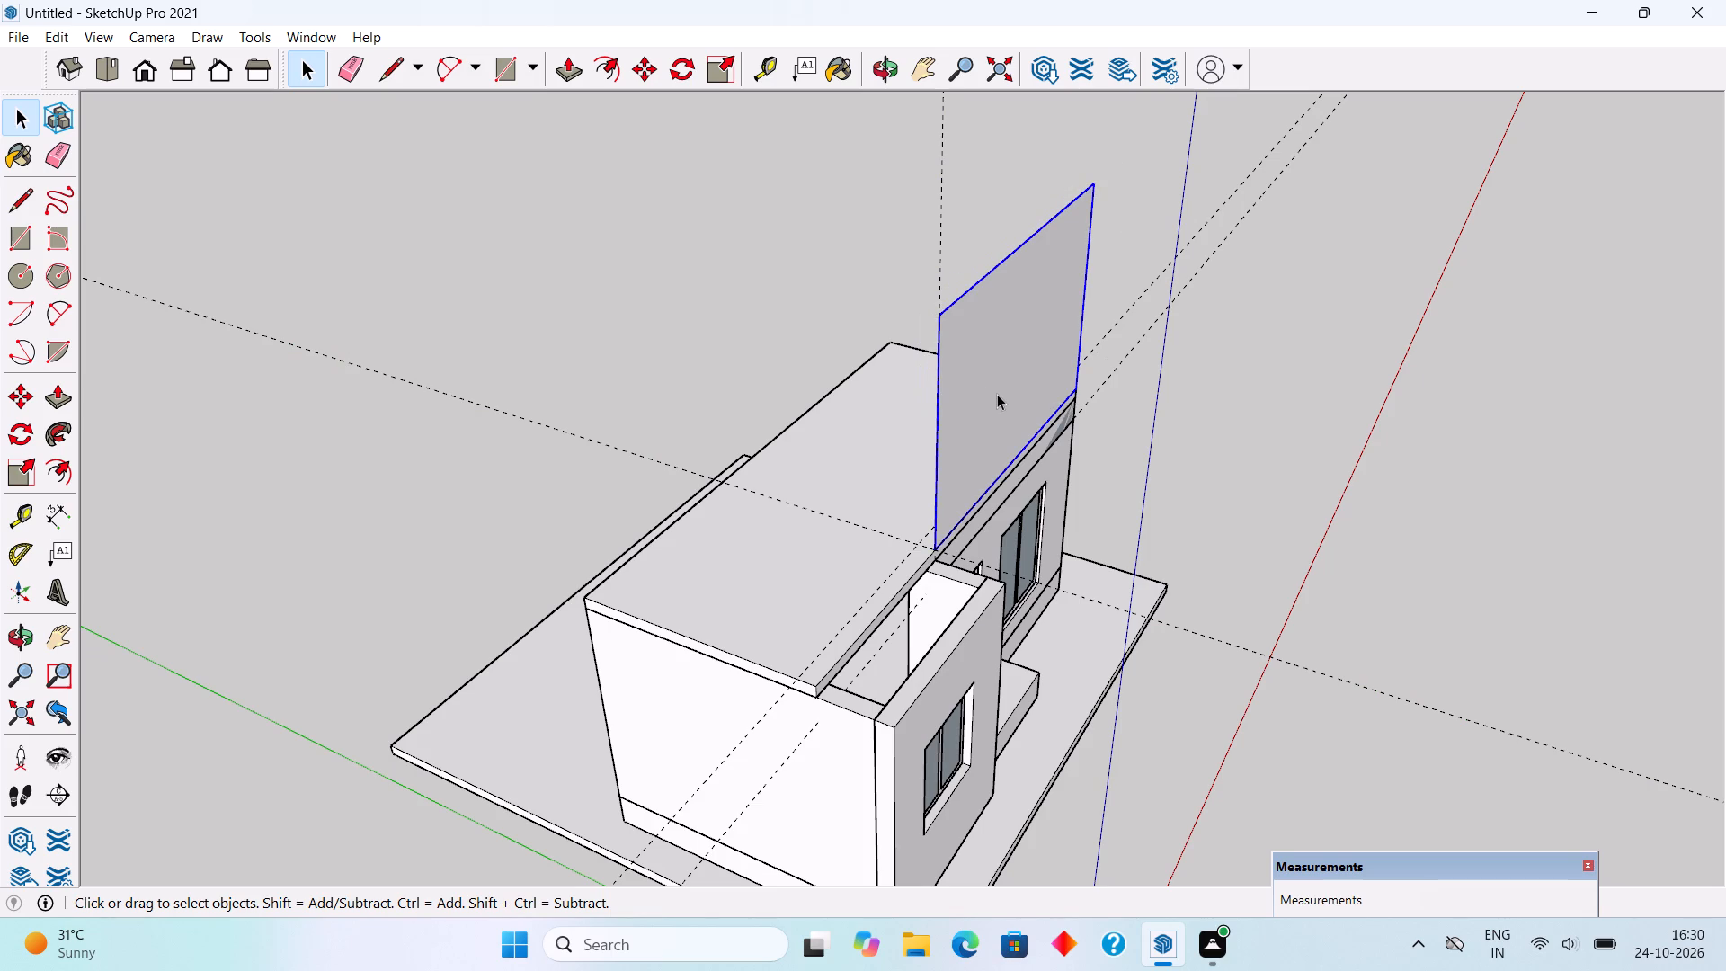
{"action": "key", "text": "Delete"}
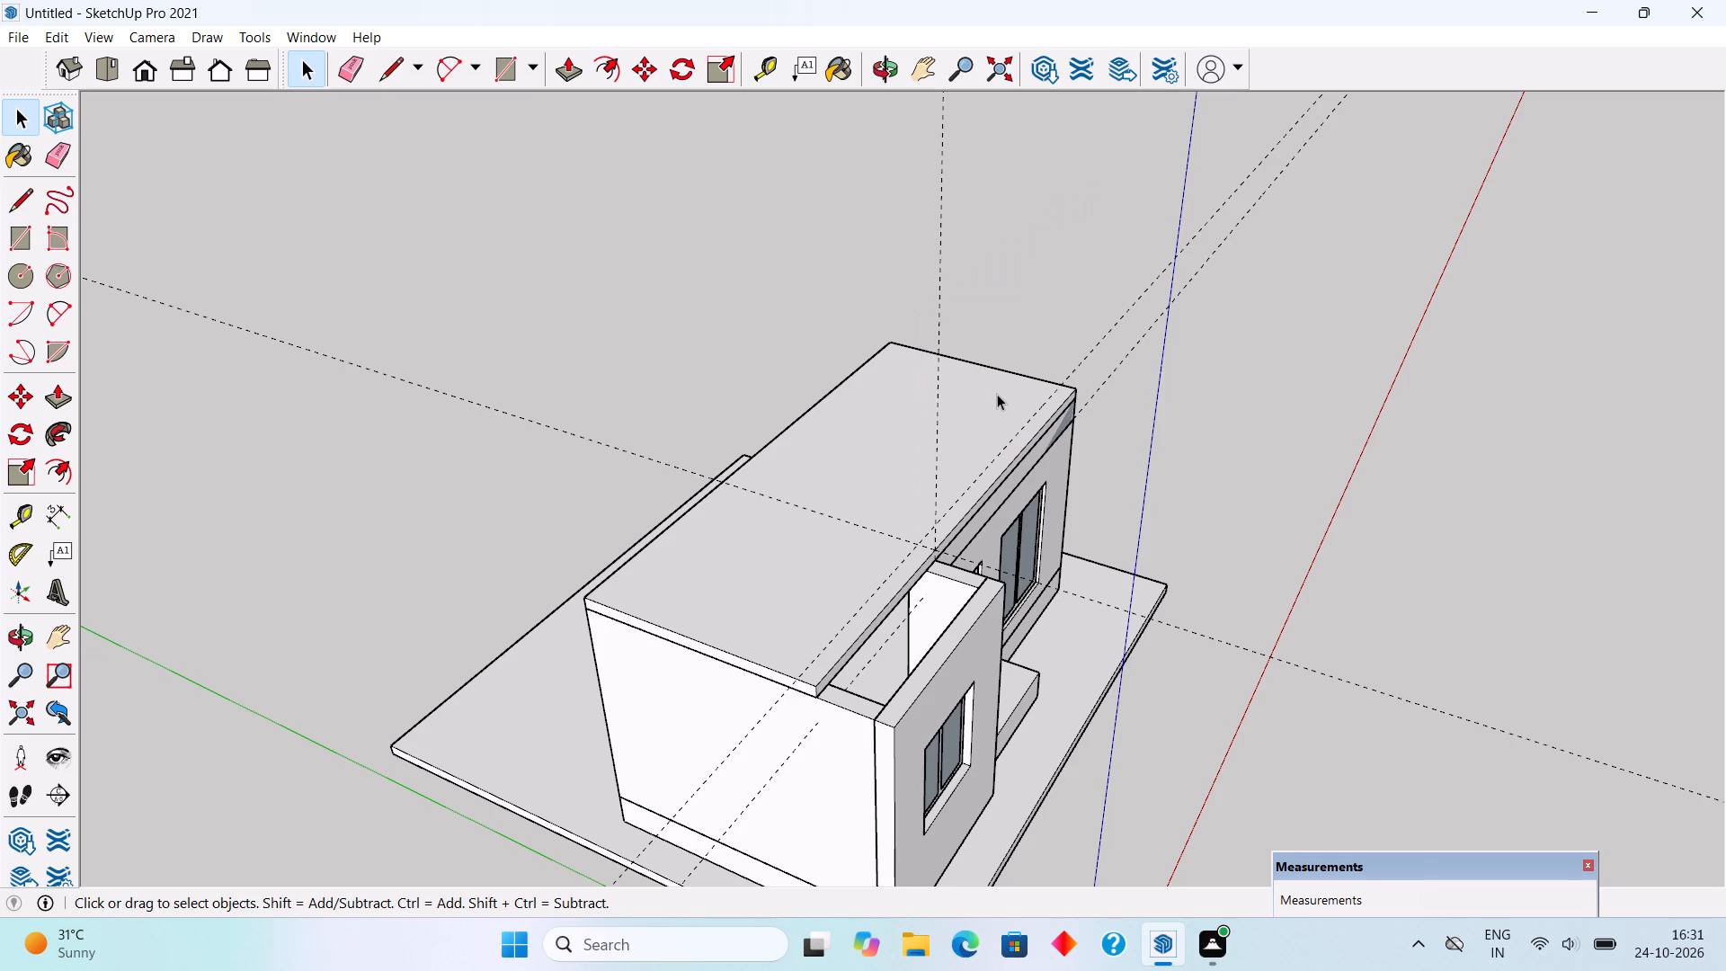
Extrude the canopy rectangle above the door and window outward 3', flush with the corner of the projecting room's wall.
{"action": "middle_click_drag", "start_coordinate": [1010, 498], "coordinate": [963, 602]}
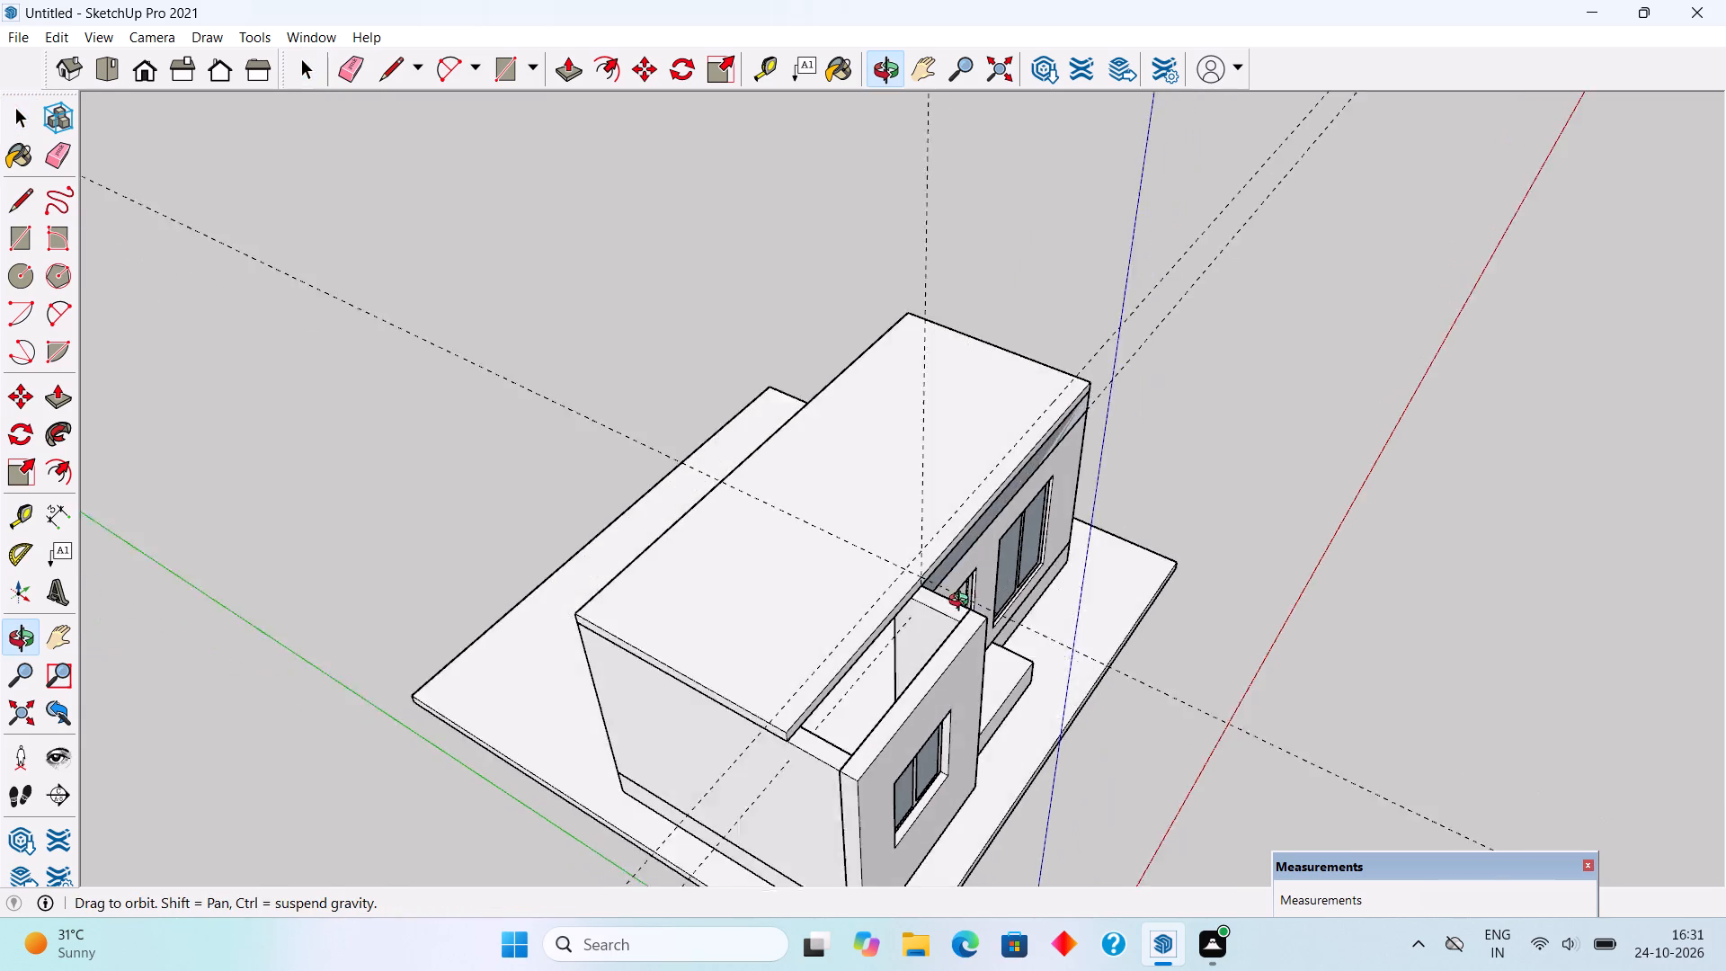
{"action": "middle_click_drag", "start_coordinate": [963, 602], "coordinate": [939, 683]}
{"action": "scroll", "coordinate": [939, 622], "scroll_direction": "up", "scroll_amount": 4}
{"action": "scroll", "coordinate": [1235, 216], "scroll_direction": "up", "scroll_amount": 3}
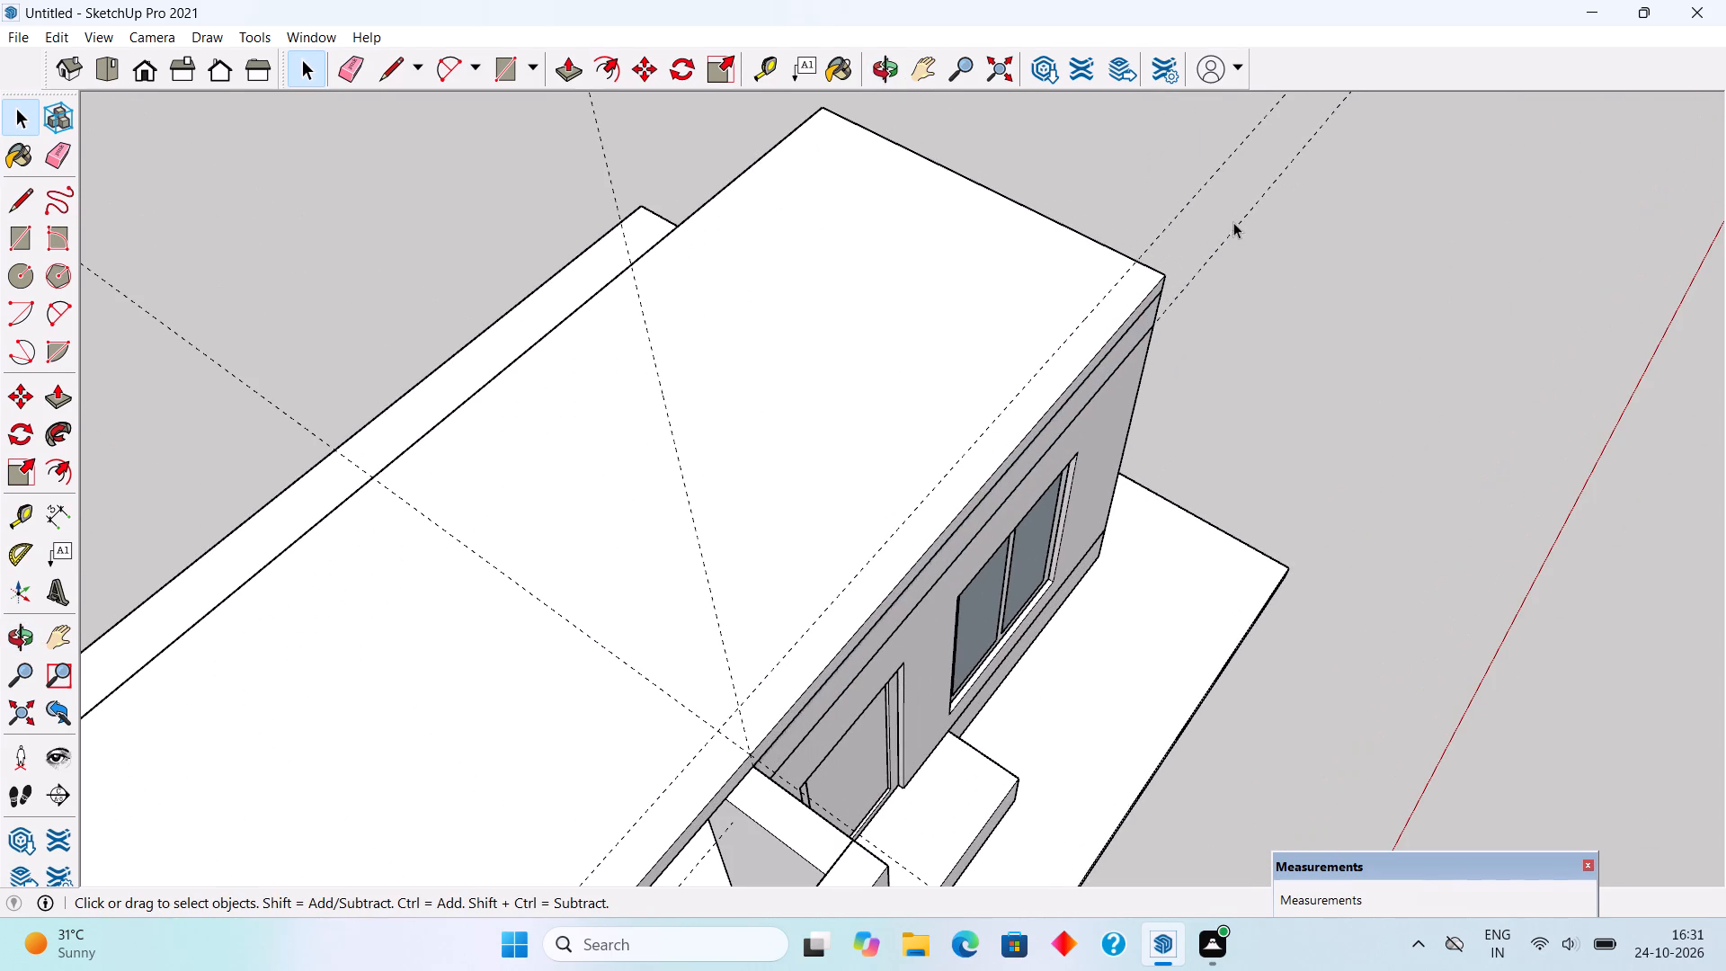
{"action": "middle_click_drag", "start_coordinate": [882, 448], "coordinate": [622, 161]}
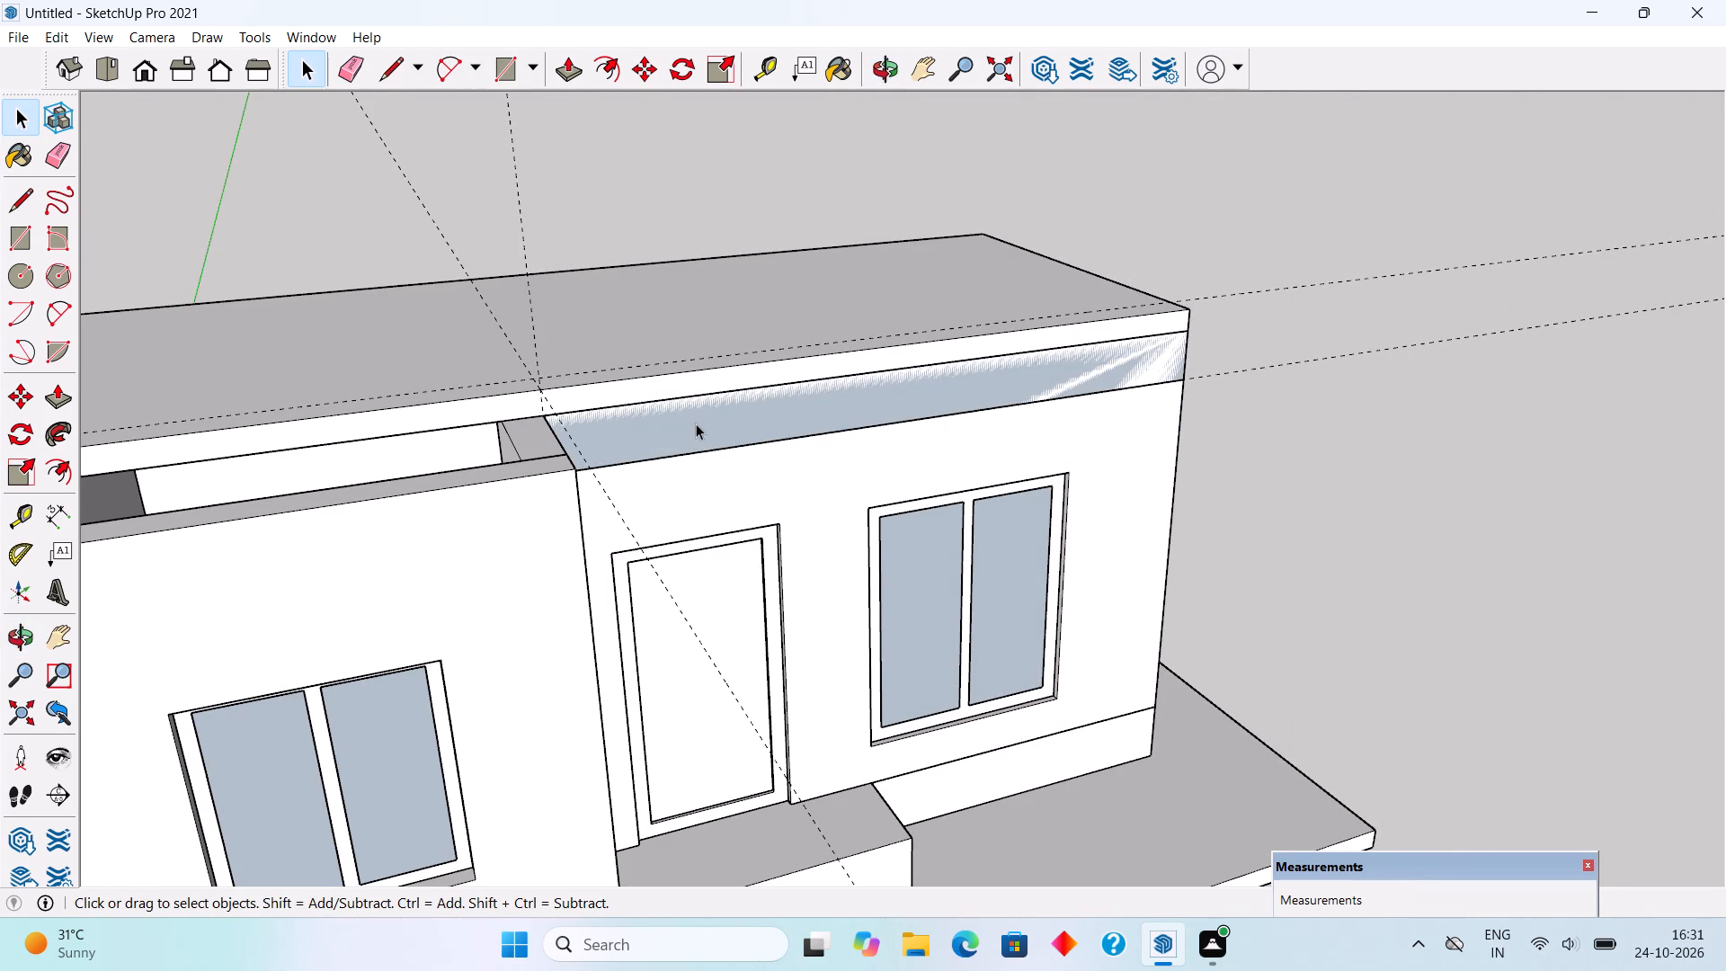
{"action": "key", "text": "p"}
{"action": "left_click", "coordinate": [672, 436]}
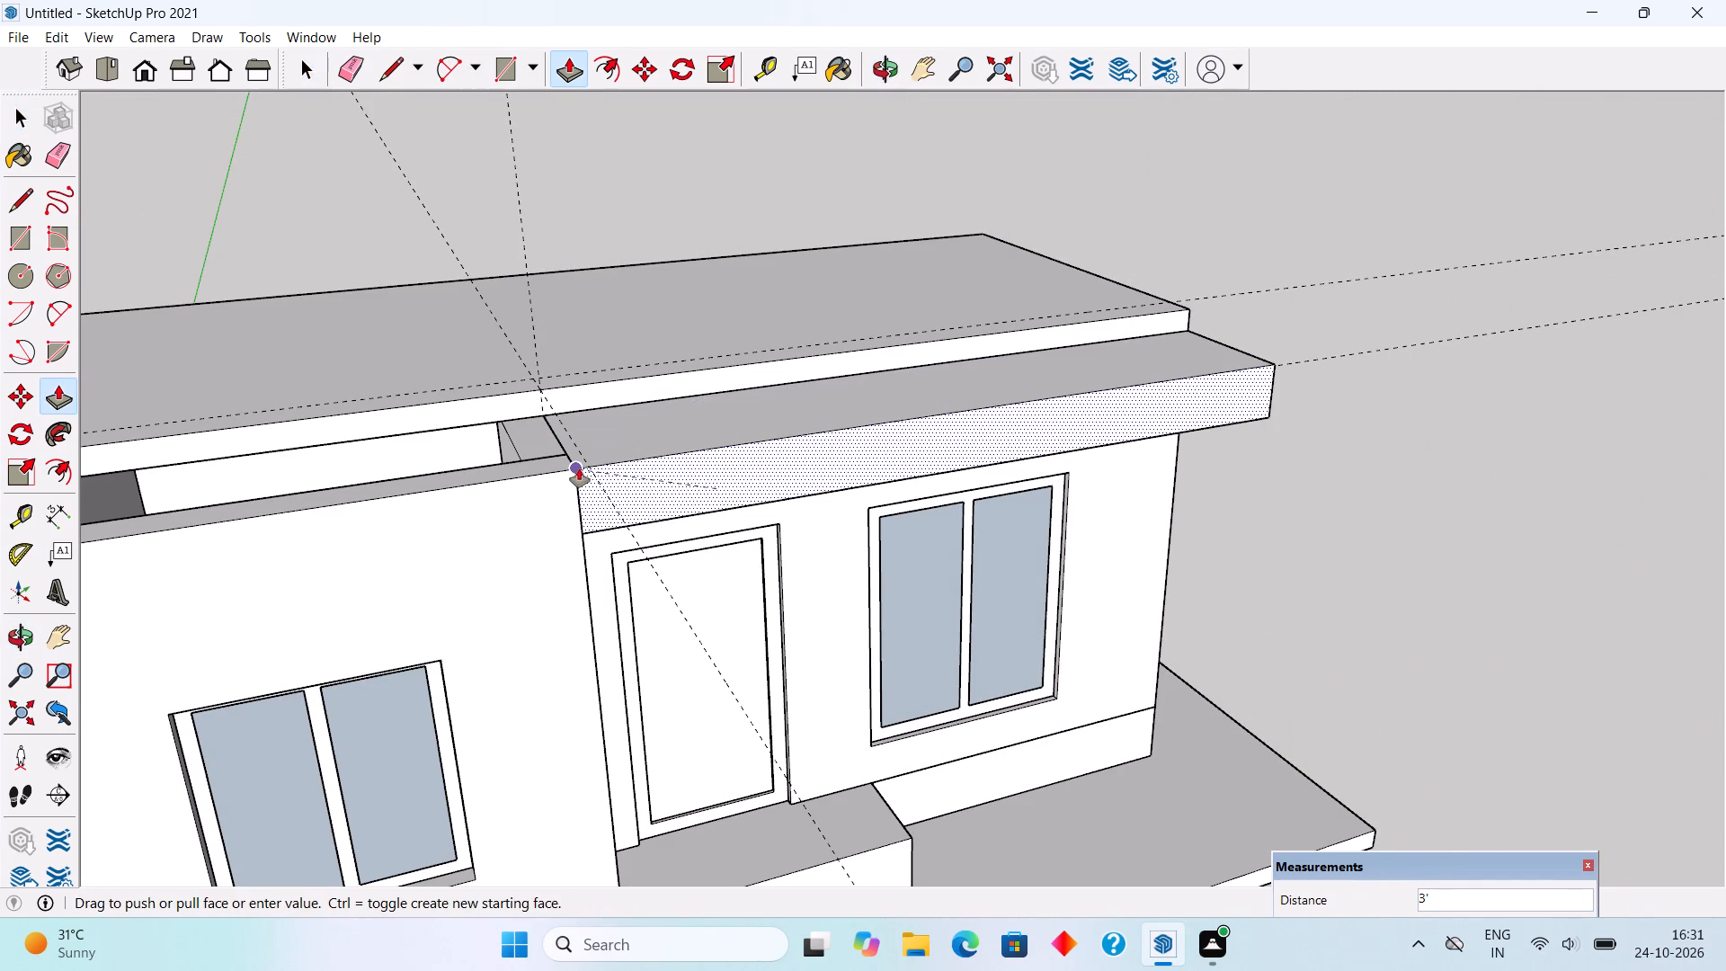
{"action": "left_click", "coordinate": [579, 468]}
Raise the top face of the canopy by 6".
{"action": "left_click", "coordinate": [625, 441]}
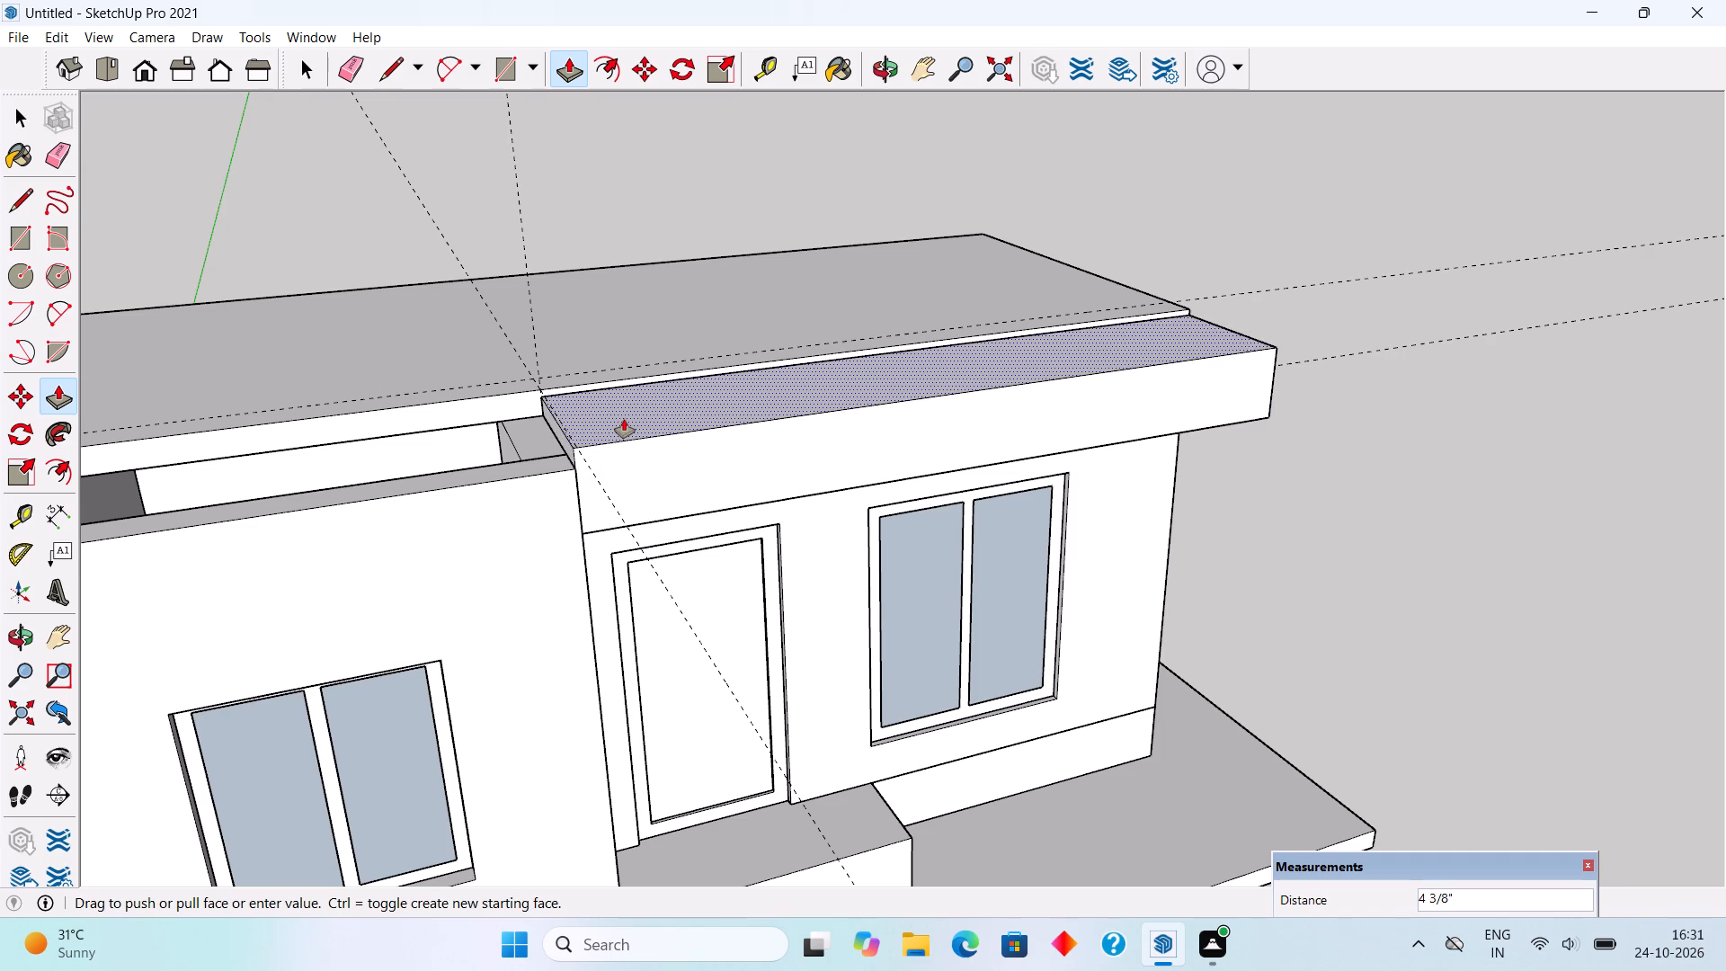
{"action": "type", "text": "6\""}
{"action": "key", "text": "Return"}
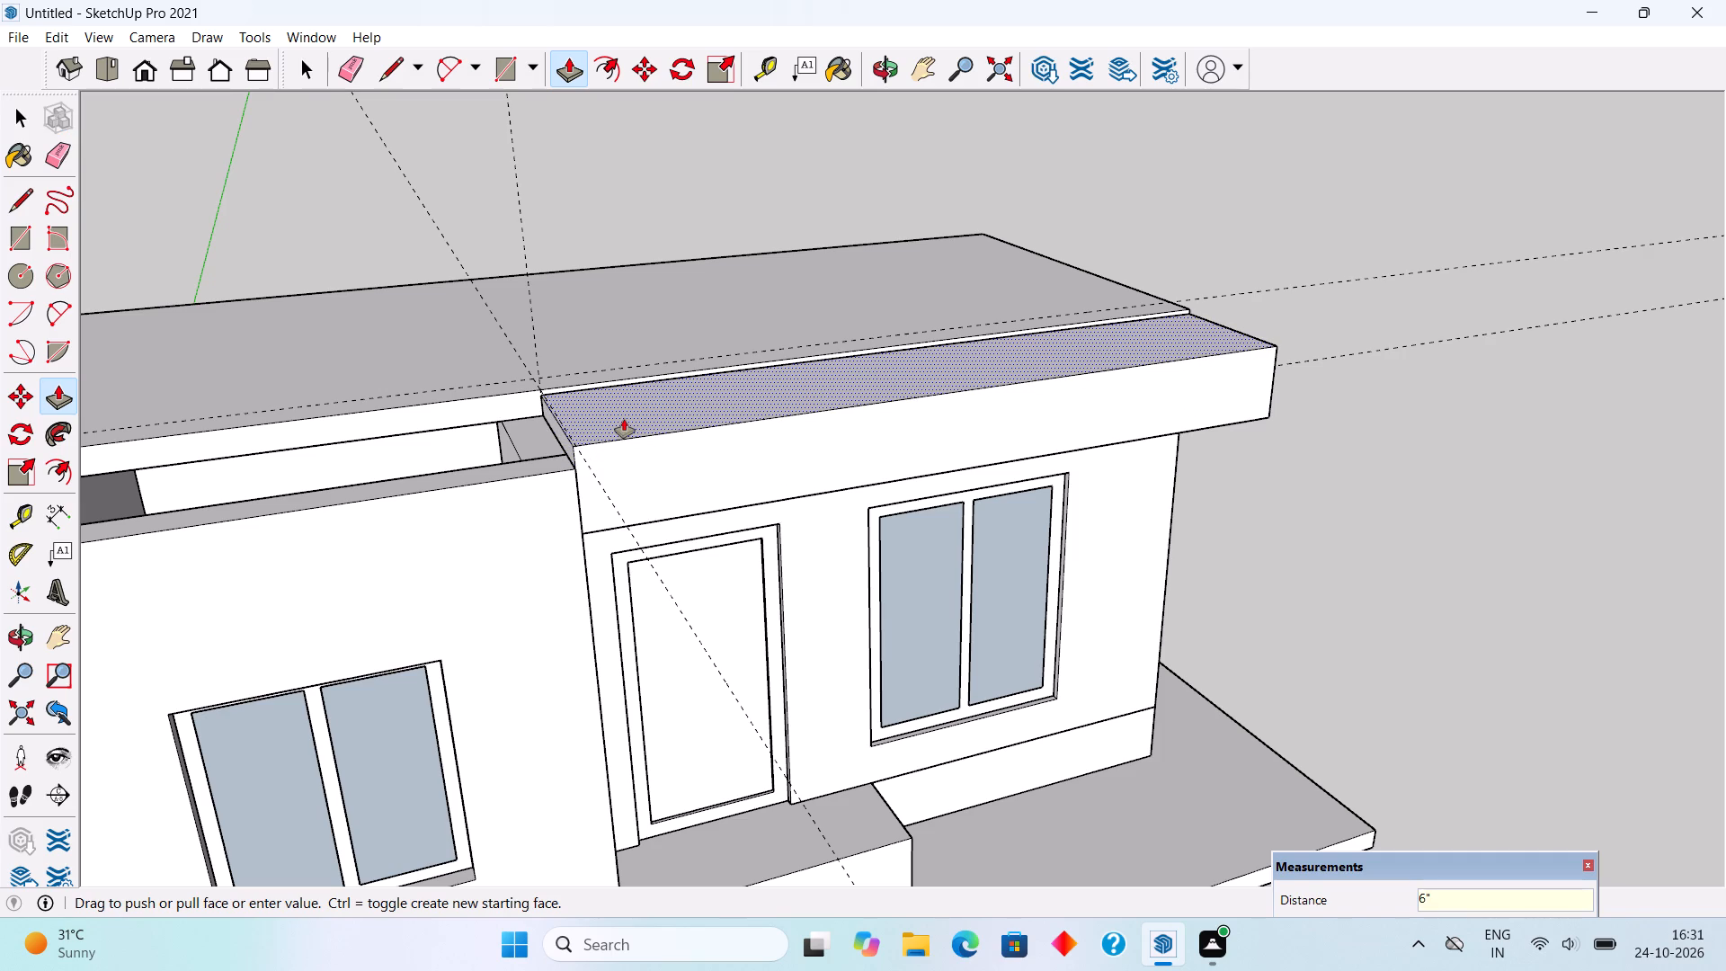
Make a group from the whole canopy.
{"action": "key", "text": "space"}
{"action": "triple_click", "coordinate": [716, 455]}
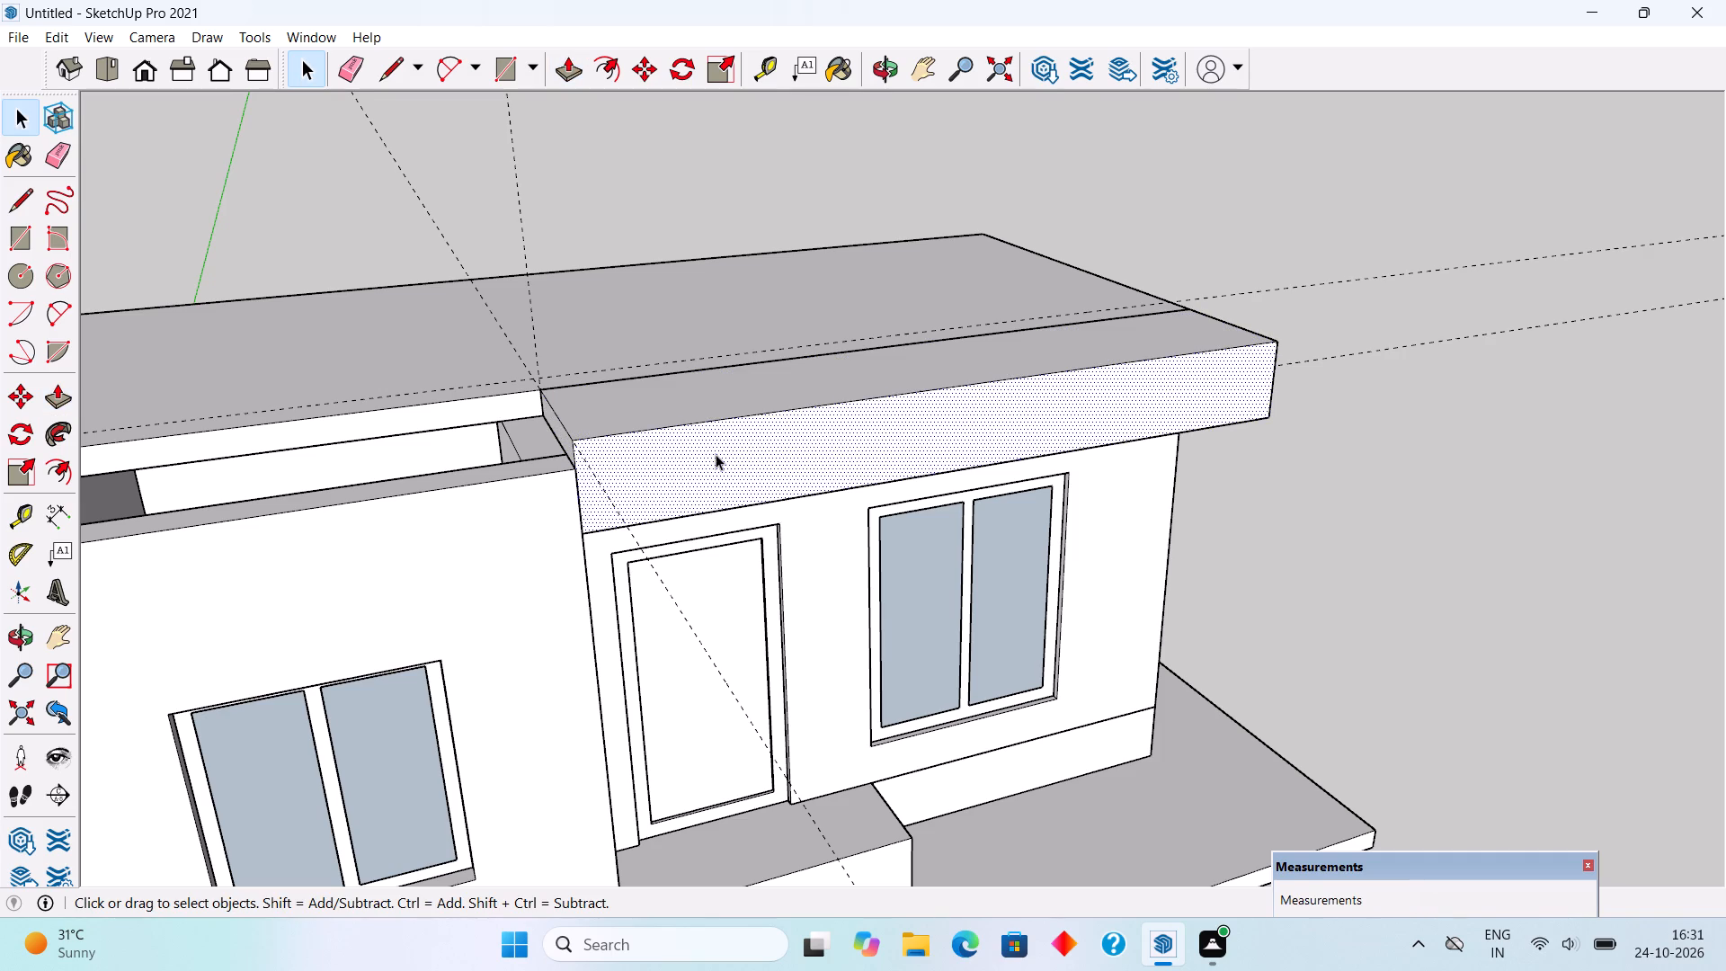
{"action": "right_click", "coordinate": [716, 454]}
{"action": "left_click", "coordinate": [773, 642]}
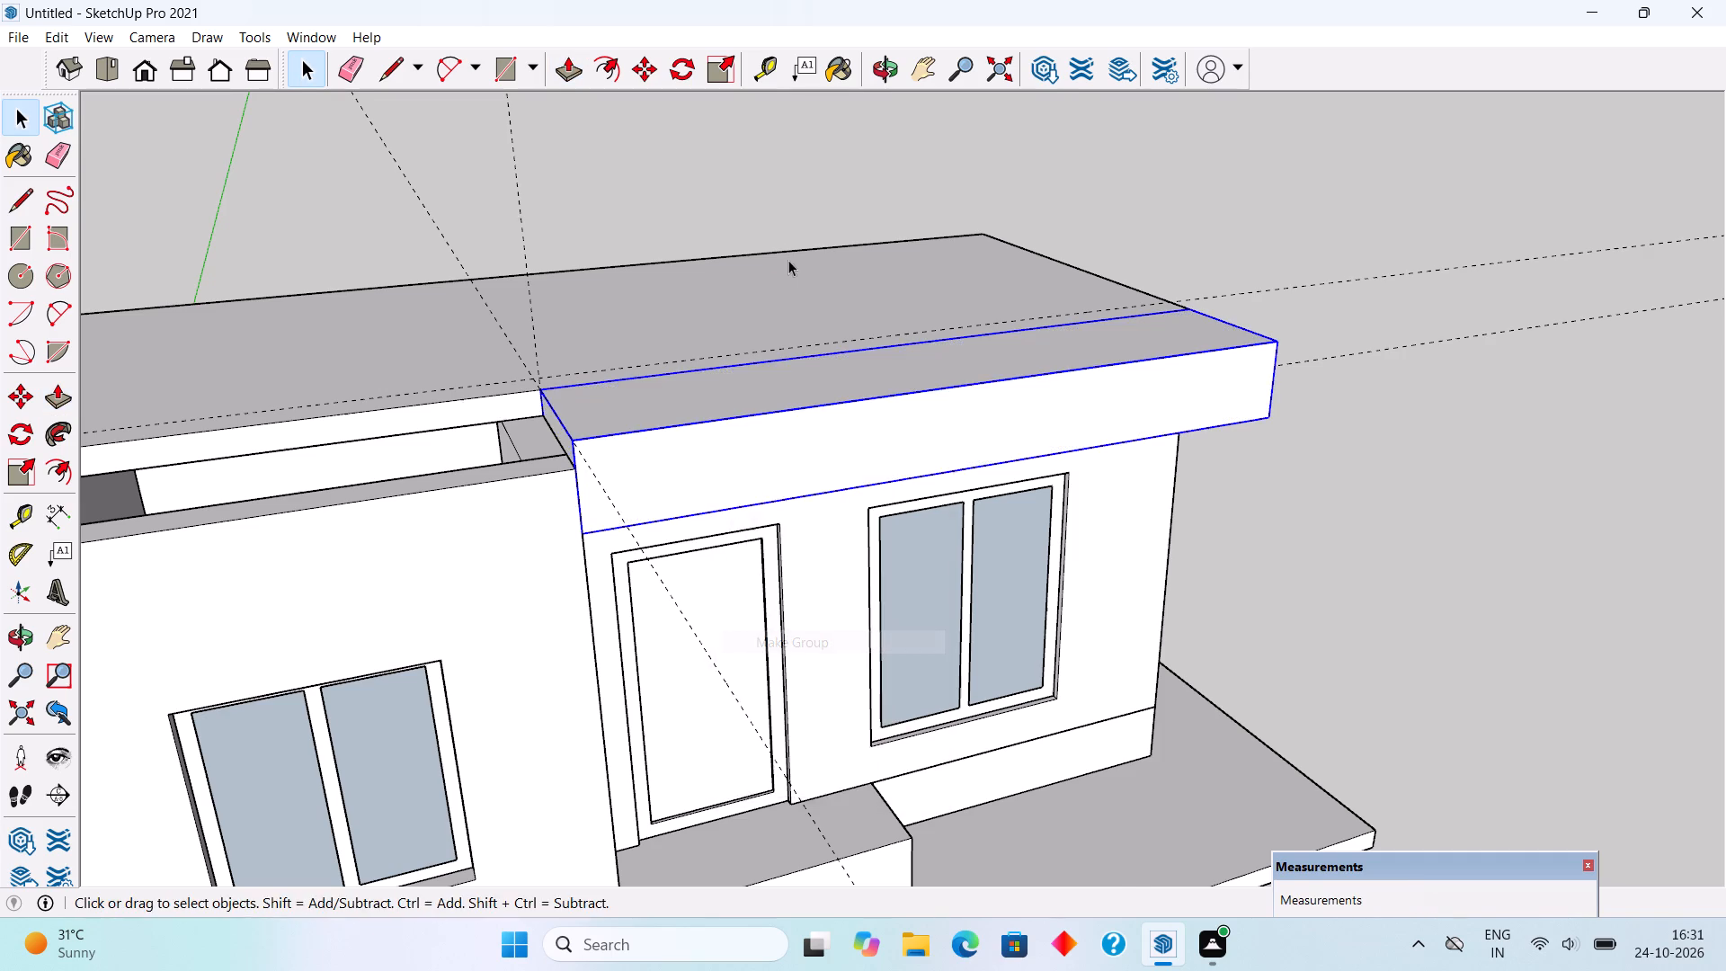
Draw a 14' 6" by 9" rectangle on the roof slab between the guide and the slab edge along the canopy.
{"action": "middle_click_drag", "start_coordinate": [788, 259], "coordinate": [723, 622]}
{"action": "scroll", "coordinate": [537, 572], "scroll_direction": "up", "scroll_amount": 6}
{"action": "middle_click_drag", "start_coordinate": [889, 475], "coordinate": [767, 531]}
{"action": "scroll", "coordinate": [767, 531], "scroll_direction": "down", "scroll_amount": 2}
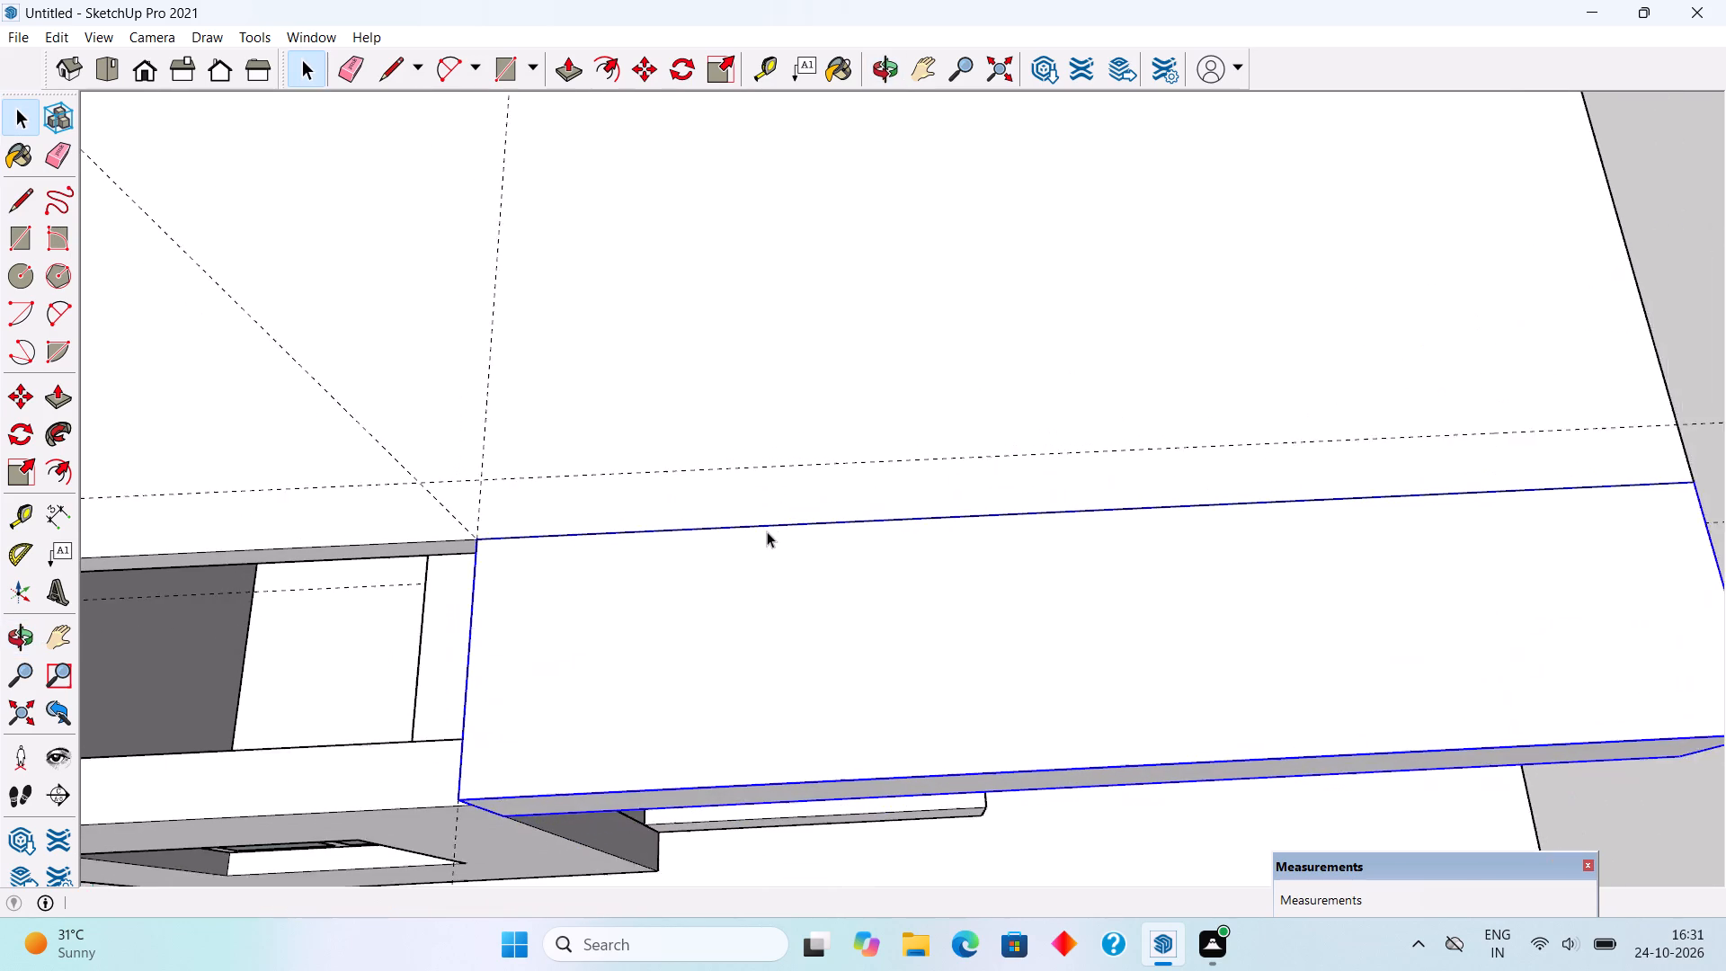
{"action": "left_click", "coordinate": [1725, 316]}
{"action": "left_click", "coordinate": [1692, 327]}
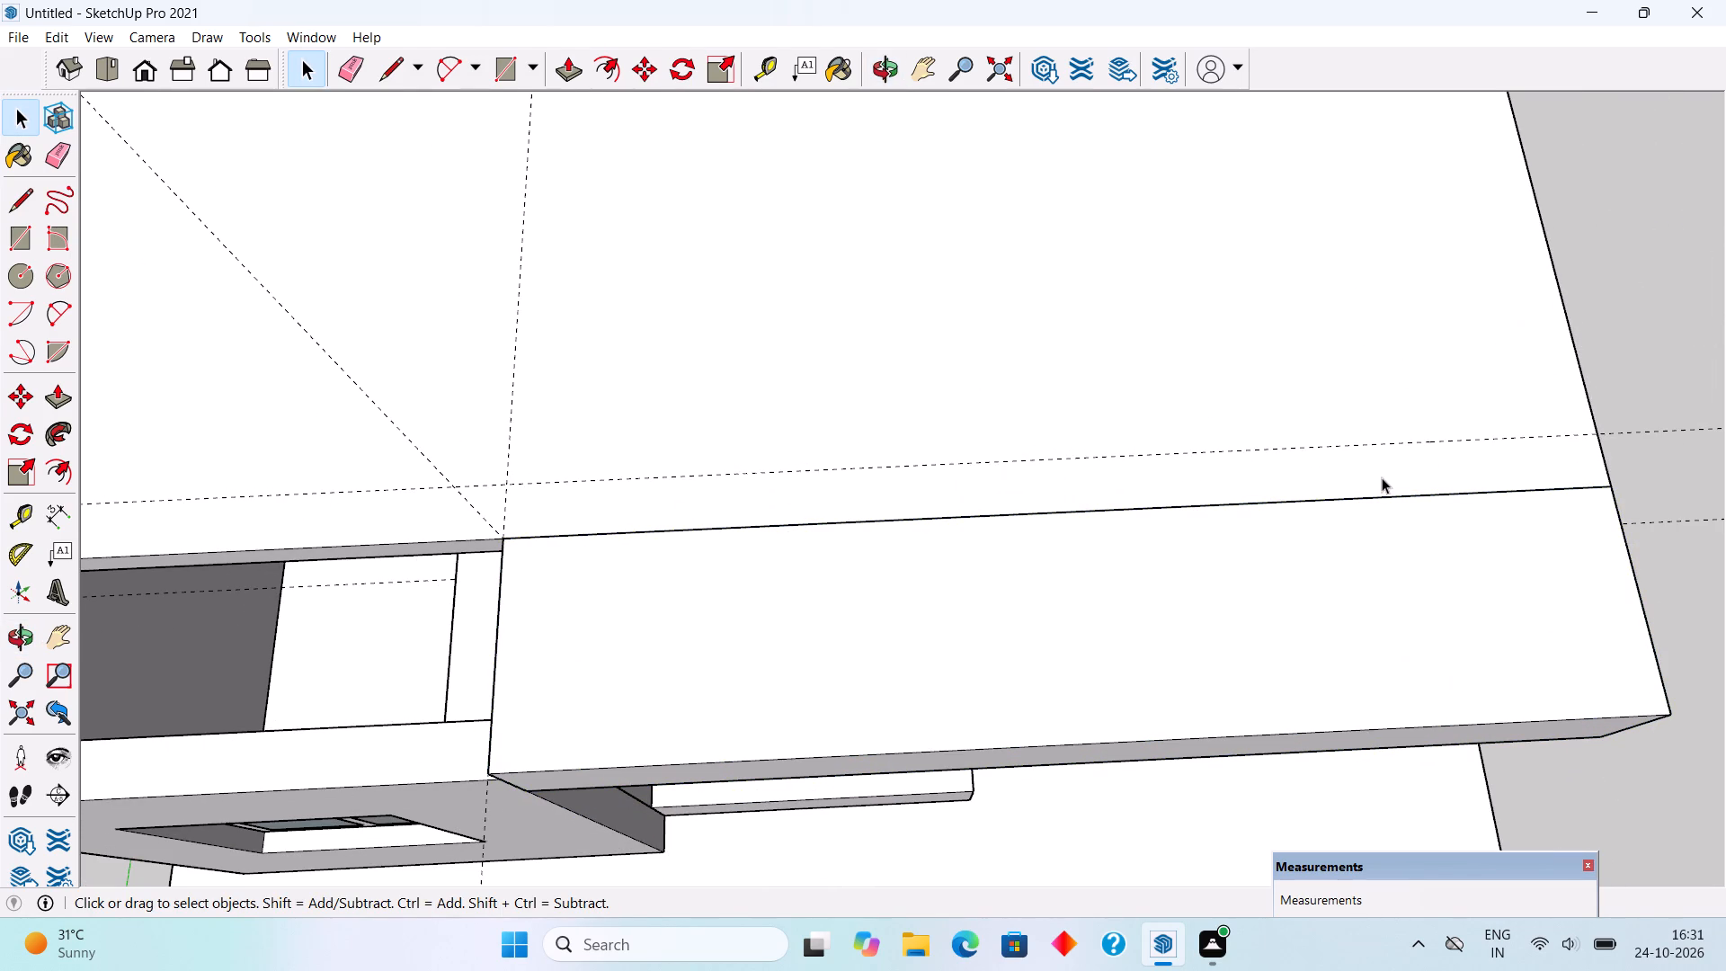
{"action": "key", "text": "r"}
{"action": "left_click", "coordinate": [512, 481]}
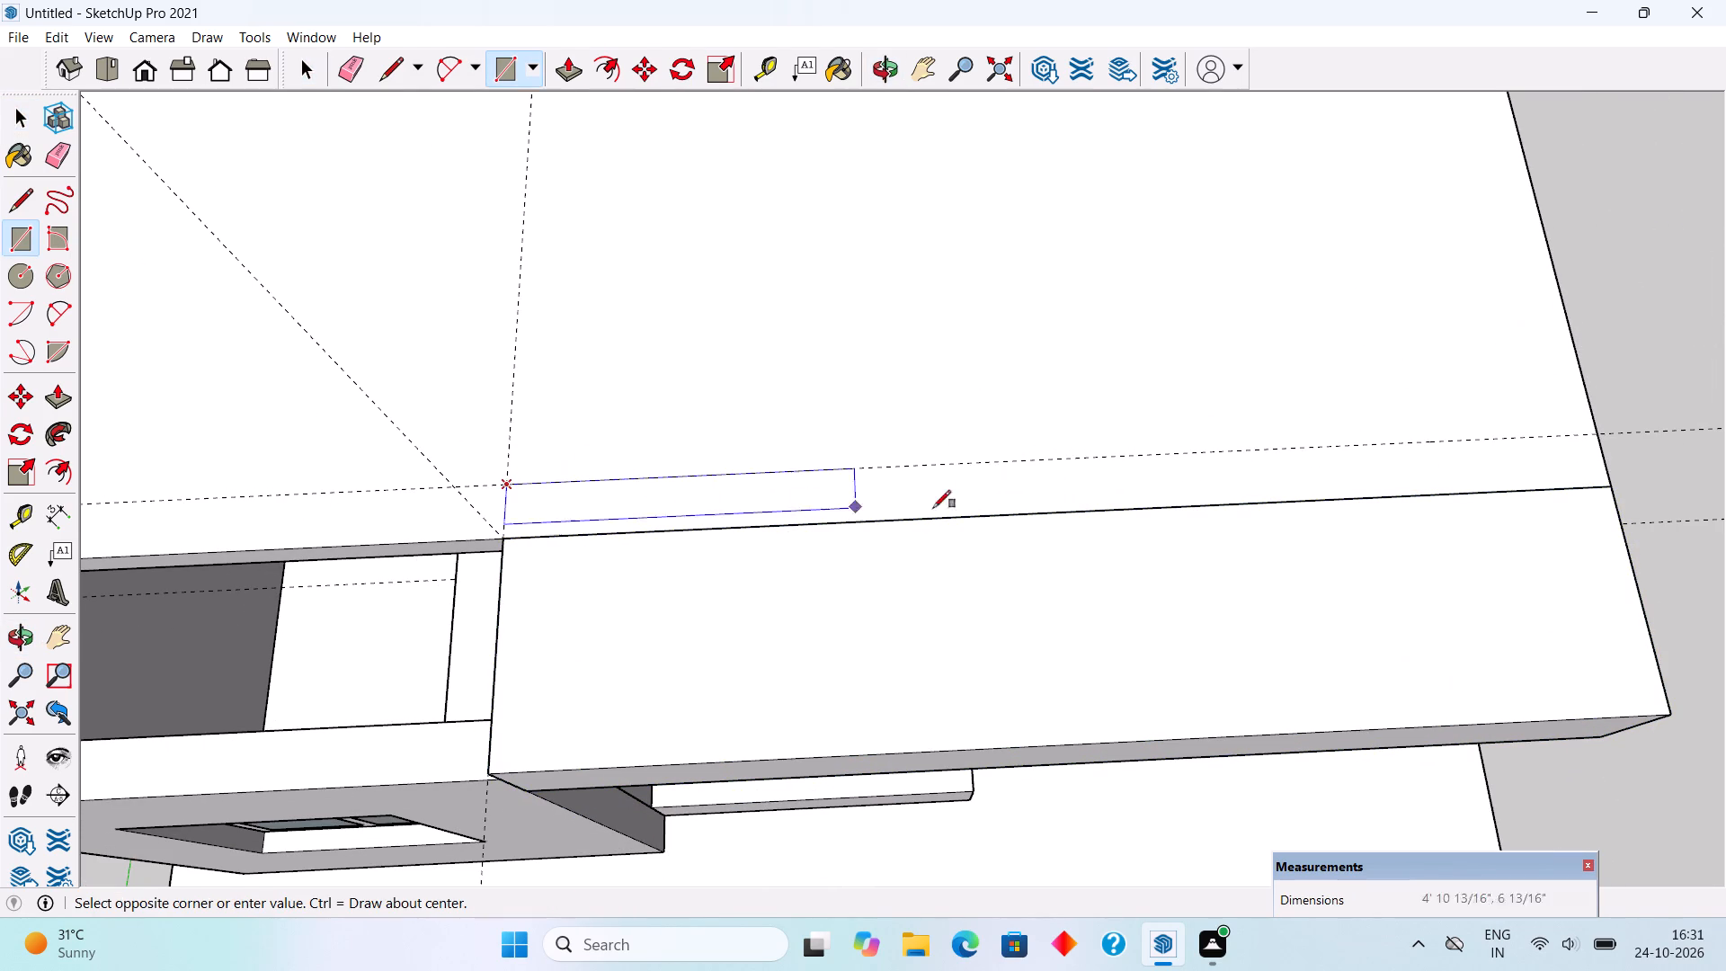
{"action": "left_click", "coordinate": [1615, 483]}
Extrude the 9" wide strip on the roof slab upward 10' as the upper-storey wall.
{"action": "key", "text": "p"}
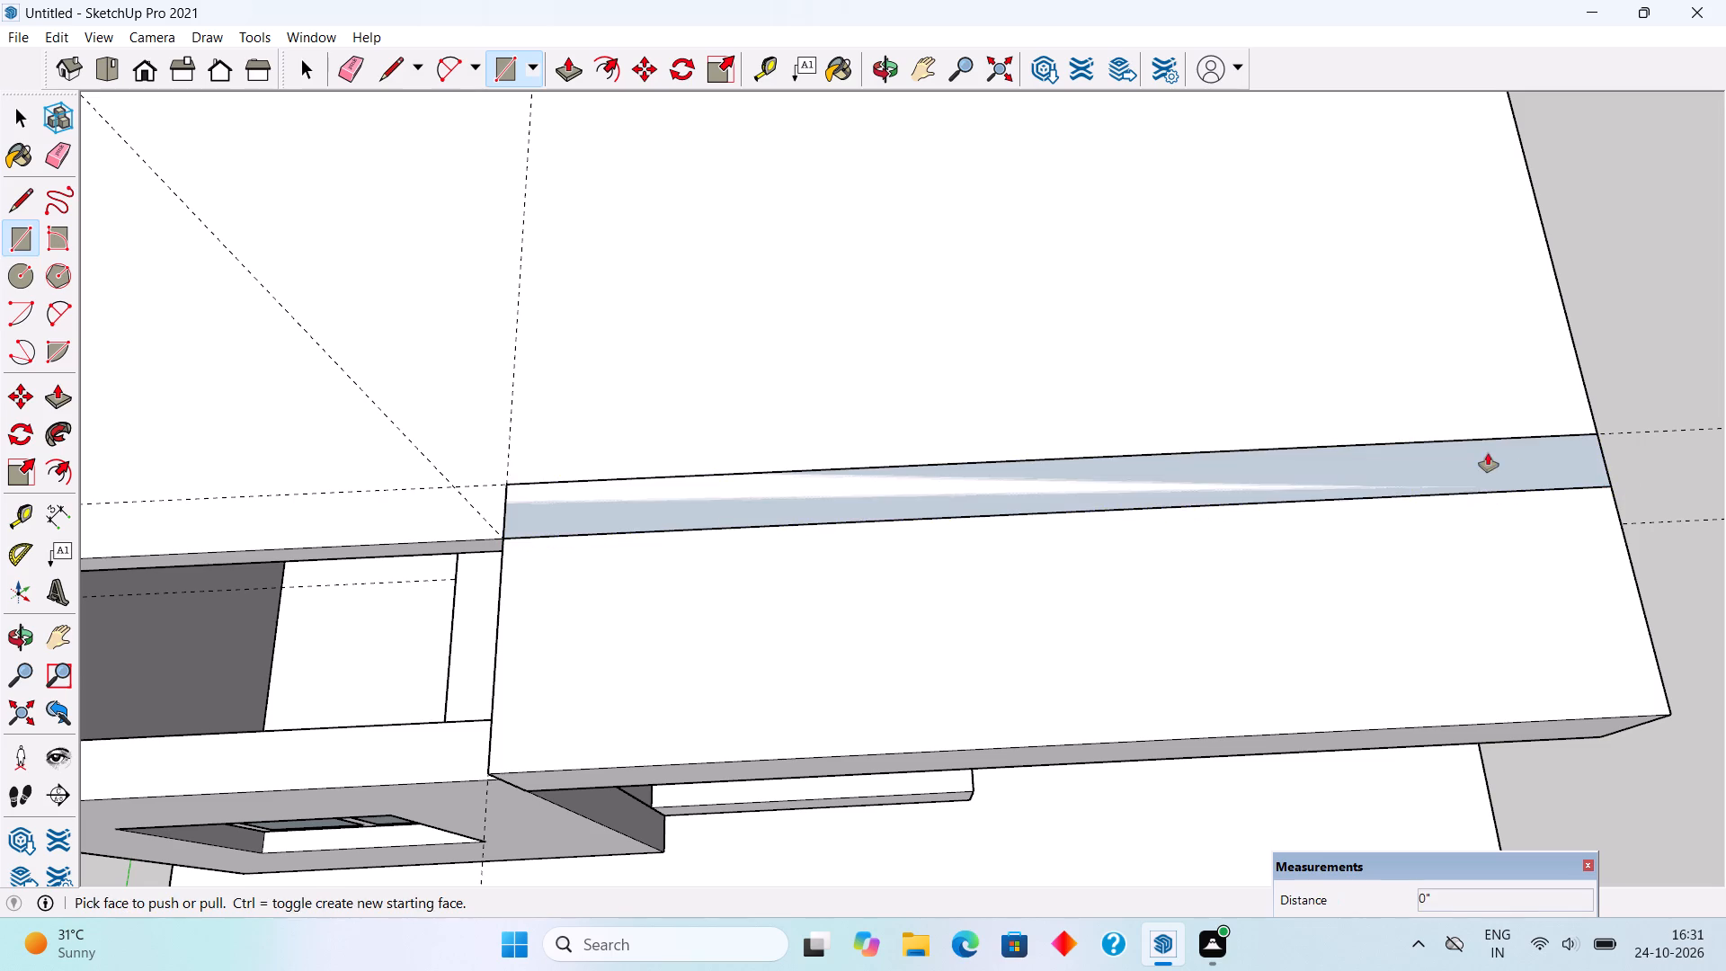
{"action": "left_click", "coordinate": [1488, 453]}
{"action": "type", "text": "10'"}
{"action": "key", "text": "Return"}
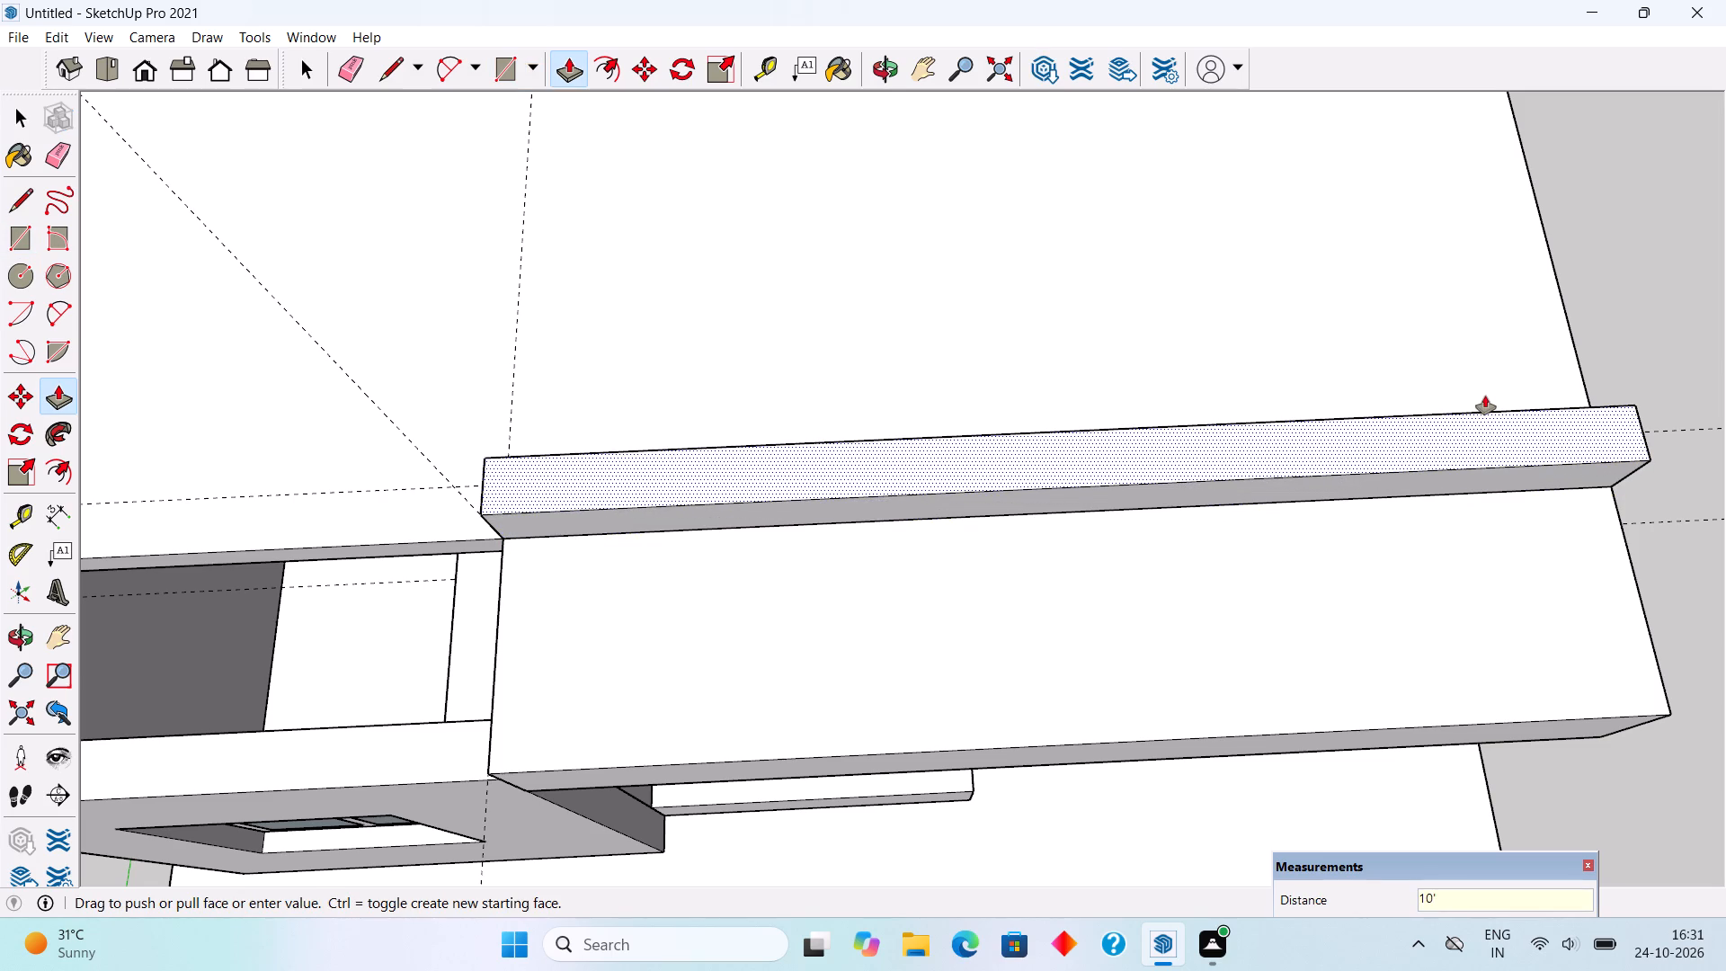
Make a group from the new upper-storey wall and clear the selection.
{"action": "key", "text": "space"}
{"action": "triple_click", "coordinate": [1468, 403]}
{"action": "right_click", "coordinate": [1468, 403]}
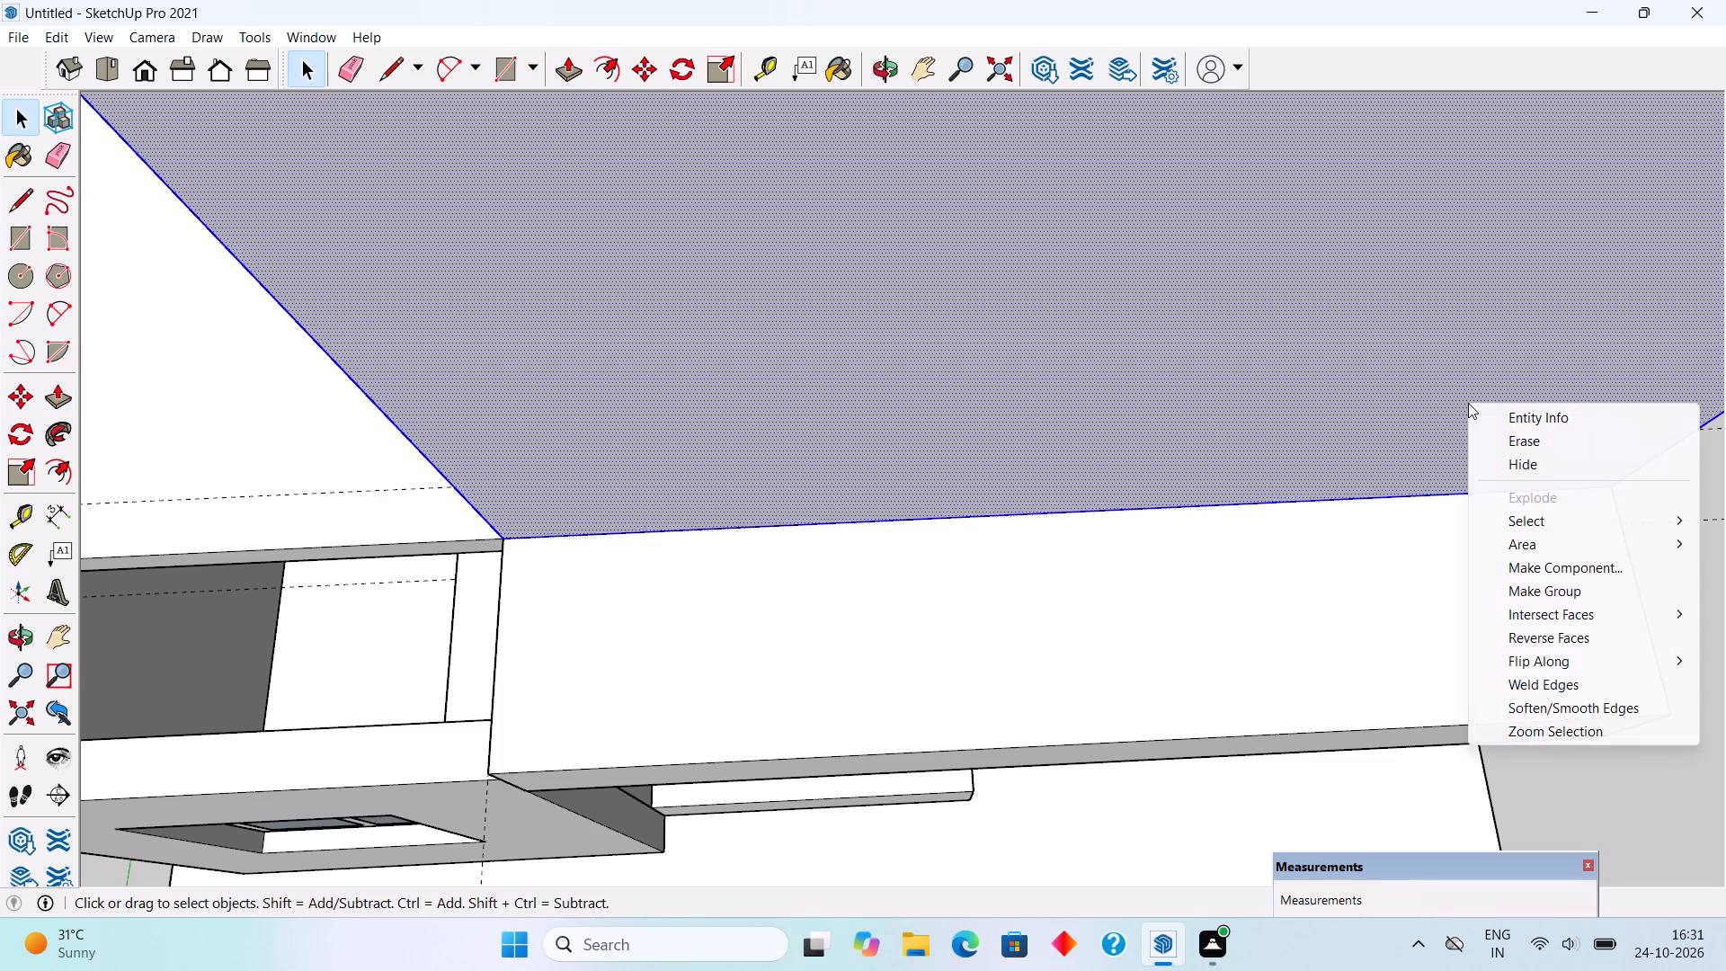
{"action": "scroll", "coordinate": [431, 476], "scroll_direction": "down", "scroll_amount": 6}
{"action": "scroll", "coordinate": [511, 464], "scroll_direction": "down", "scroll_amount": 4}
{"action": "scroll", "coordinate": [608, 505], "scroll_direction": "down", "scroll_amount": 4}
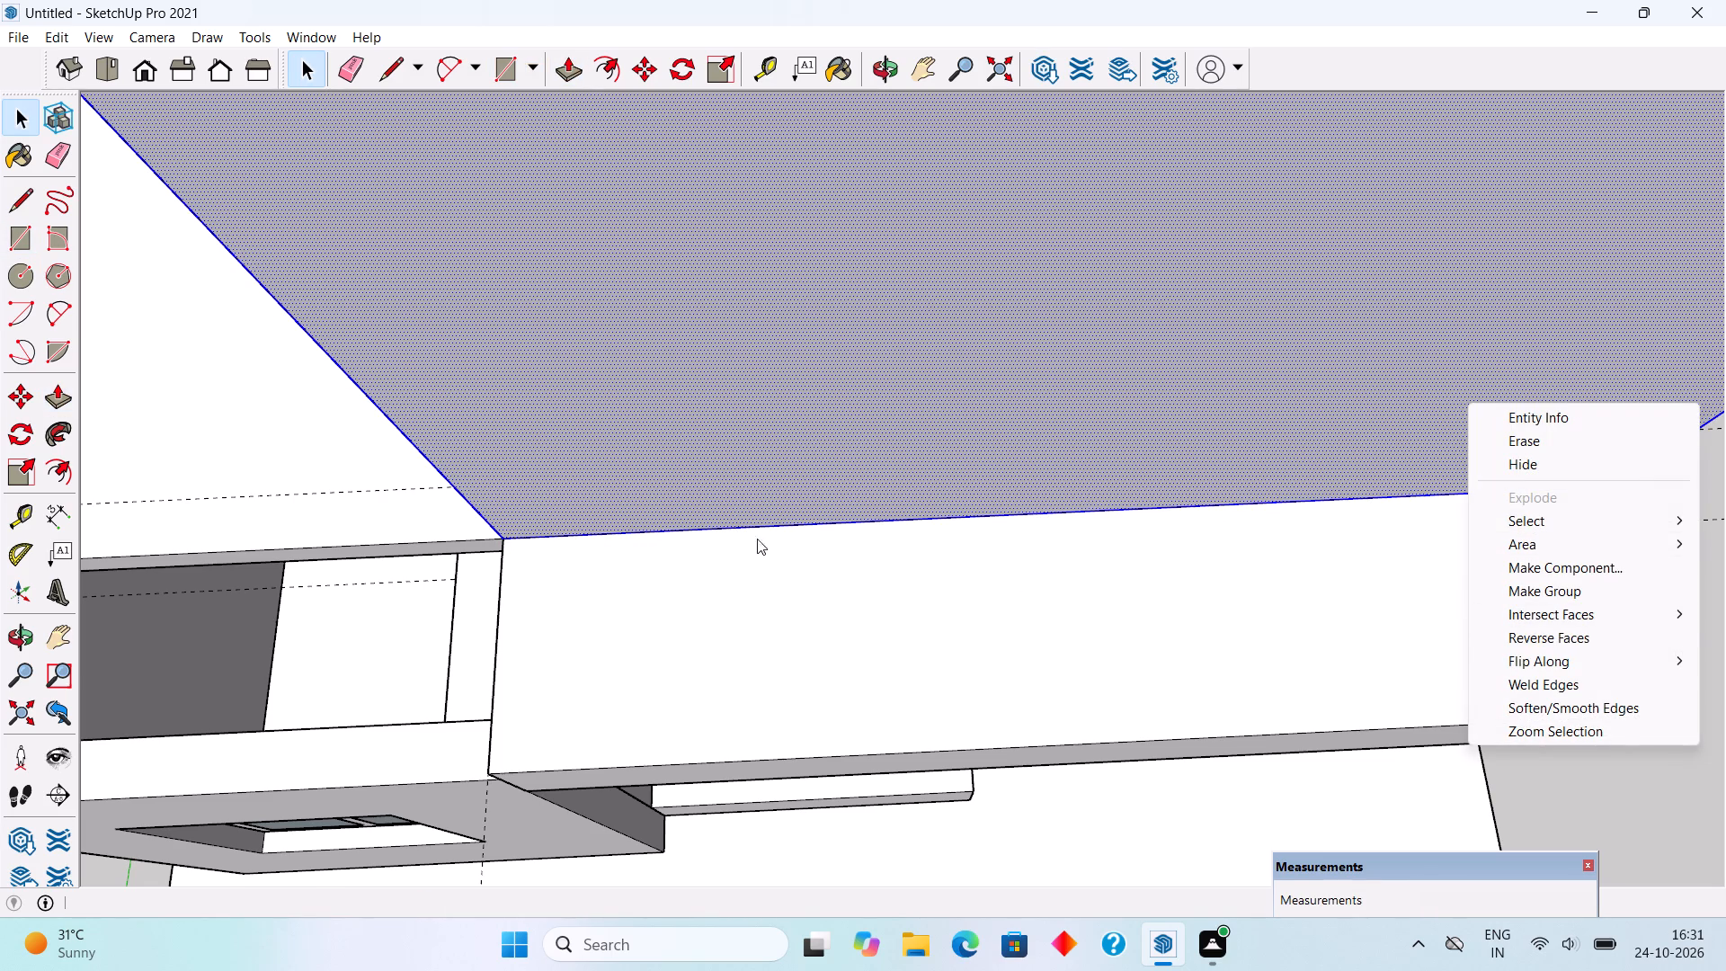
{"action": "left_click", "coordinate": [1537, 594]}
{"action": "middle_click_drag", "start_coordinate": [1078, 532], "coordinate": [1615, 582]}
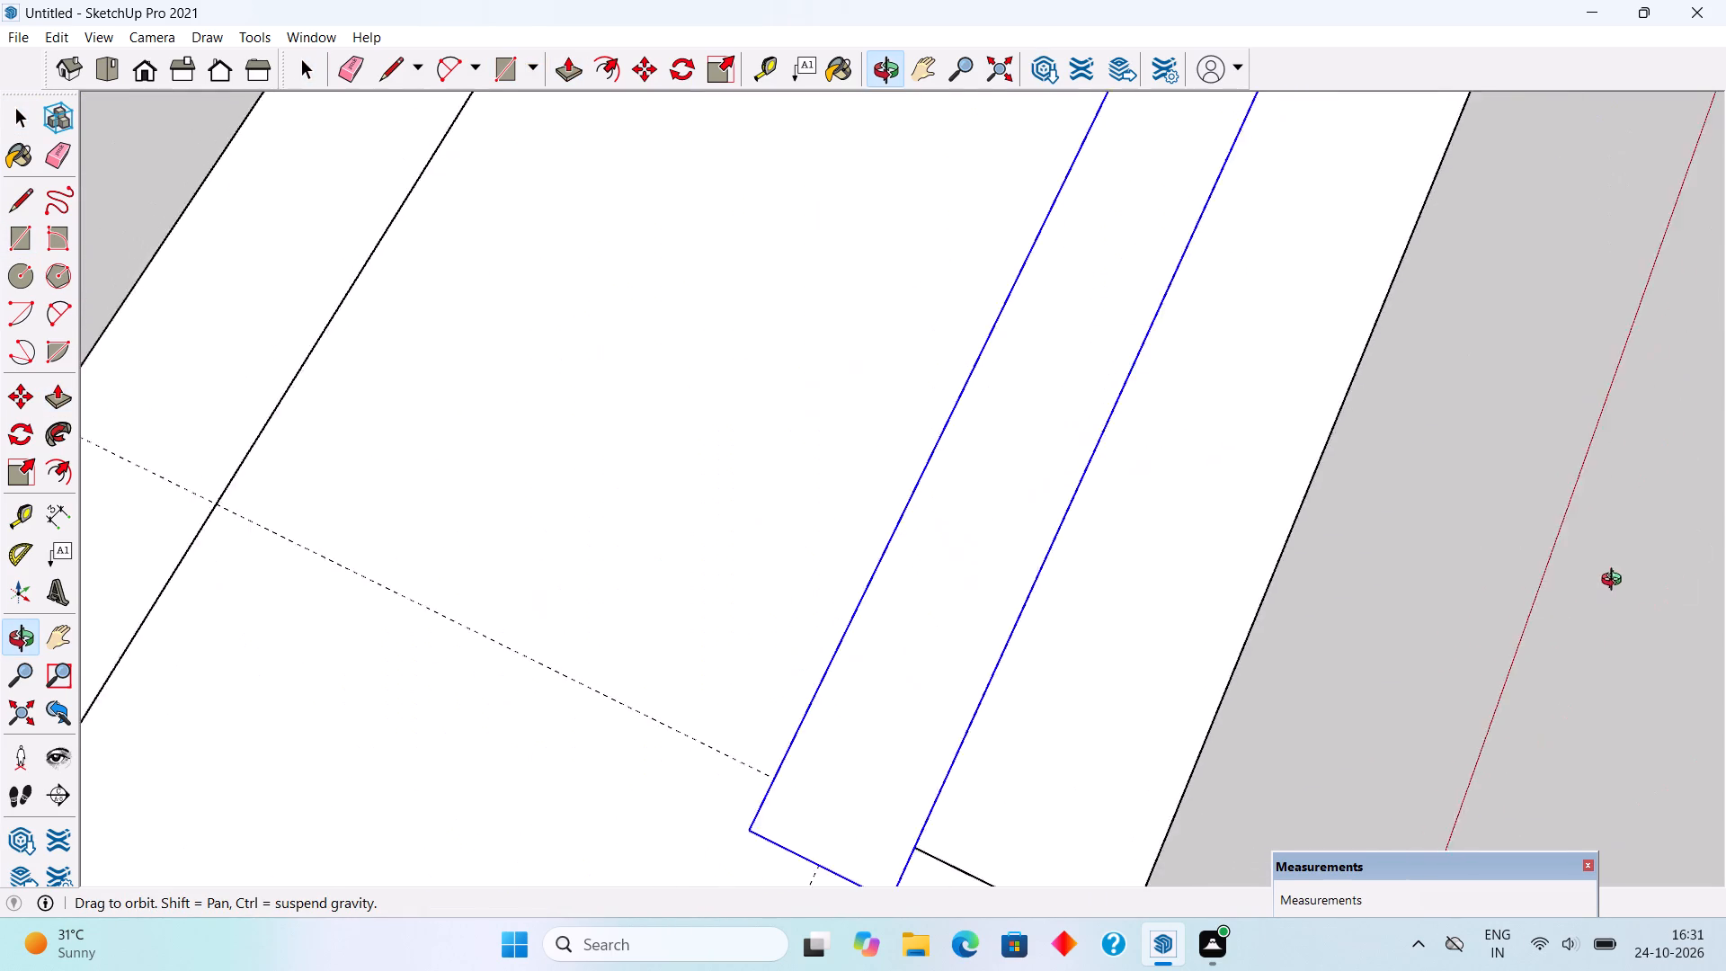
{"action": "middle_click_drag", "start_coordinate": [1615, 582], "coordinate": [1000, 402]}
{"action": "scroll", "coordinate": [1000, 402], "scroll_direction": "down", "scroll_amount": 9}
{"action": "left_click", "coordinate": [1436, 370]}
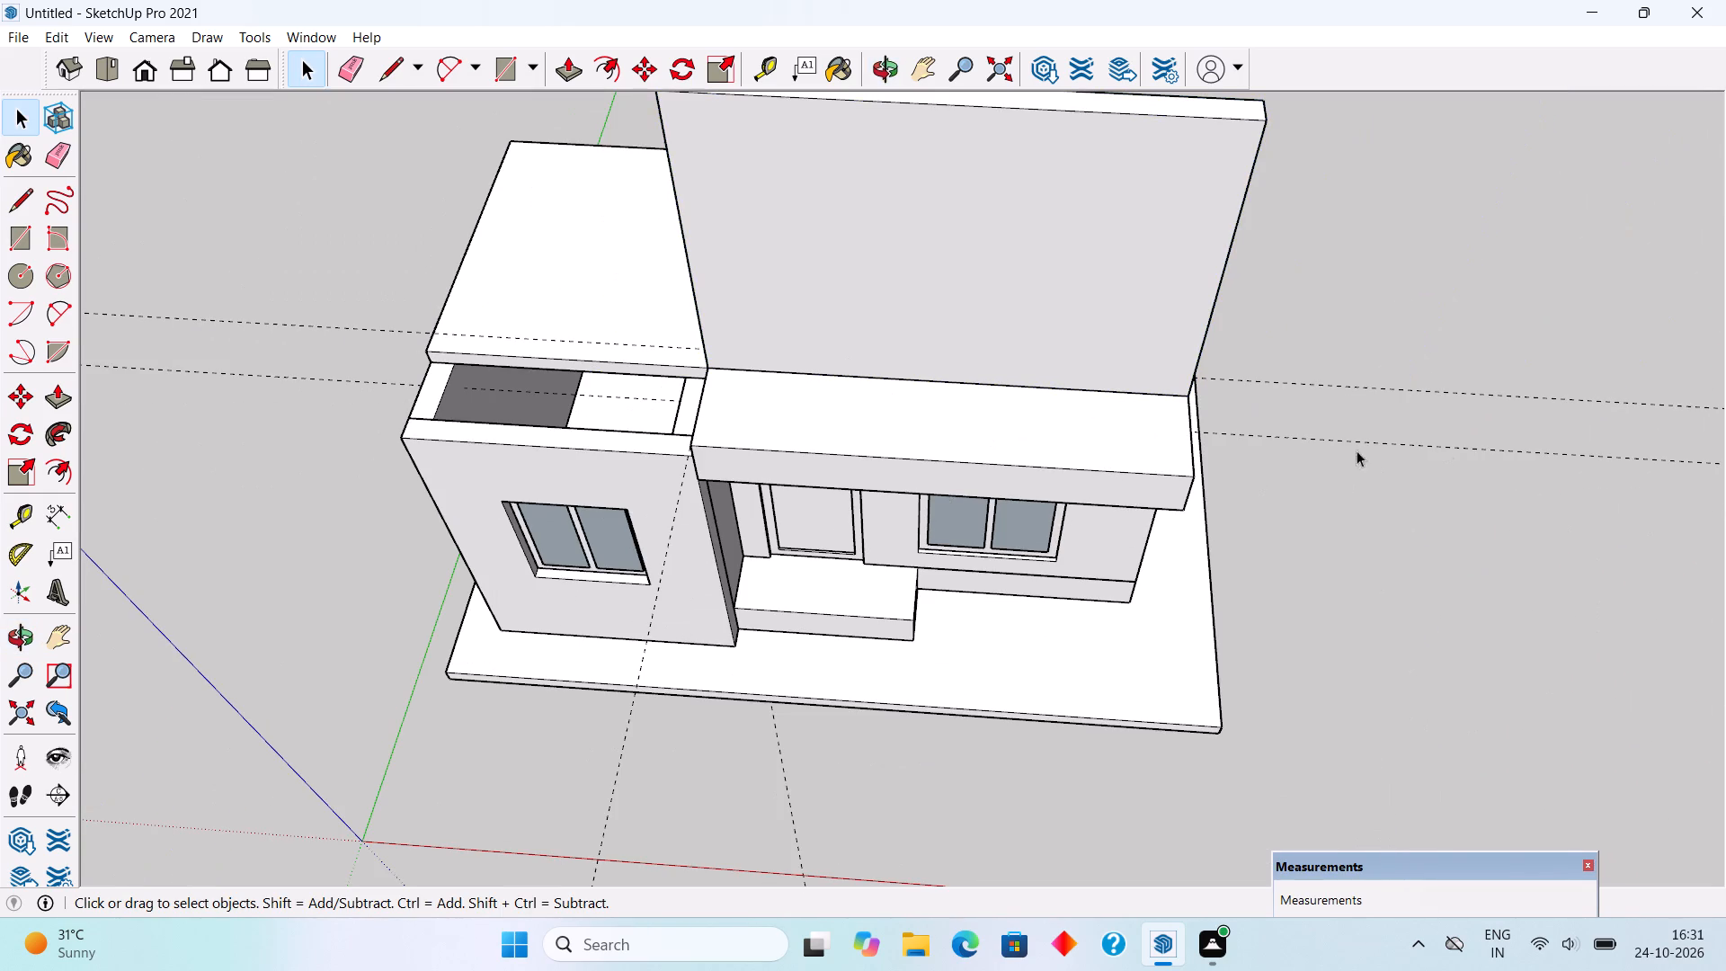
Place vertical guides along both side edges of the window and of the door frame beneath the canopy.
{"action": "middle_click_drag", "start_coordinate": [1196, 607], "coordinate": [1146, 405]}
{"action": "scroll", "coordinate": [1143, 402], "scroll_direction": "down", "scroll_amount": 2}
{"action": "scroll", "coordinate": [1030, 602], "scroll_direction": "down", "scroll_amount": 3}
{"action": "middle_click_drag", "start_coordinate": [1052, 647], "coordinate": [1126, 360]}
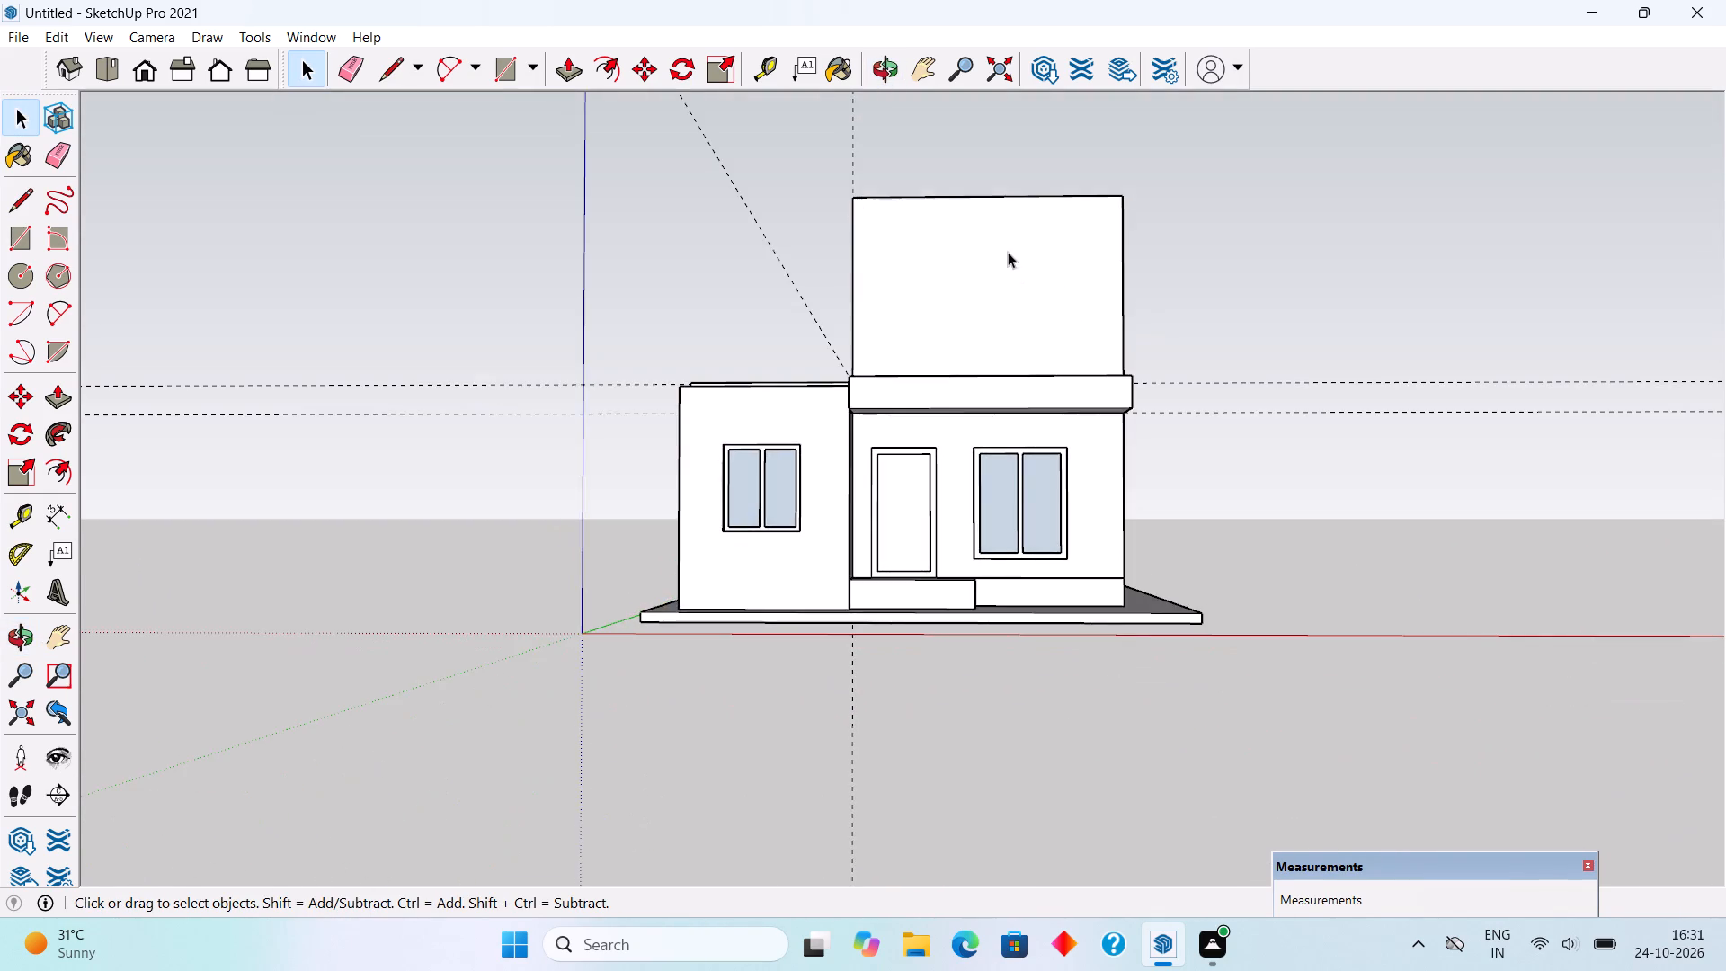
{"action": "scroll", "coordinate": [1007, 244], "scroll_direction": "up", "scroll_amount": 6}
{"action": "middle_click_drag", "start_coordinate": [1063, 381], "coordinate": [1056, 459]}
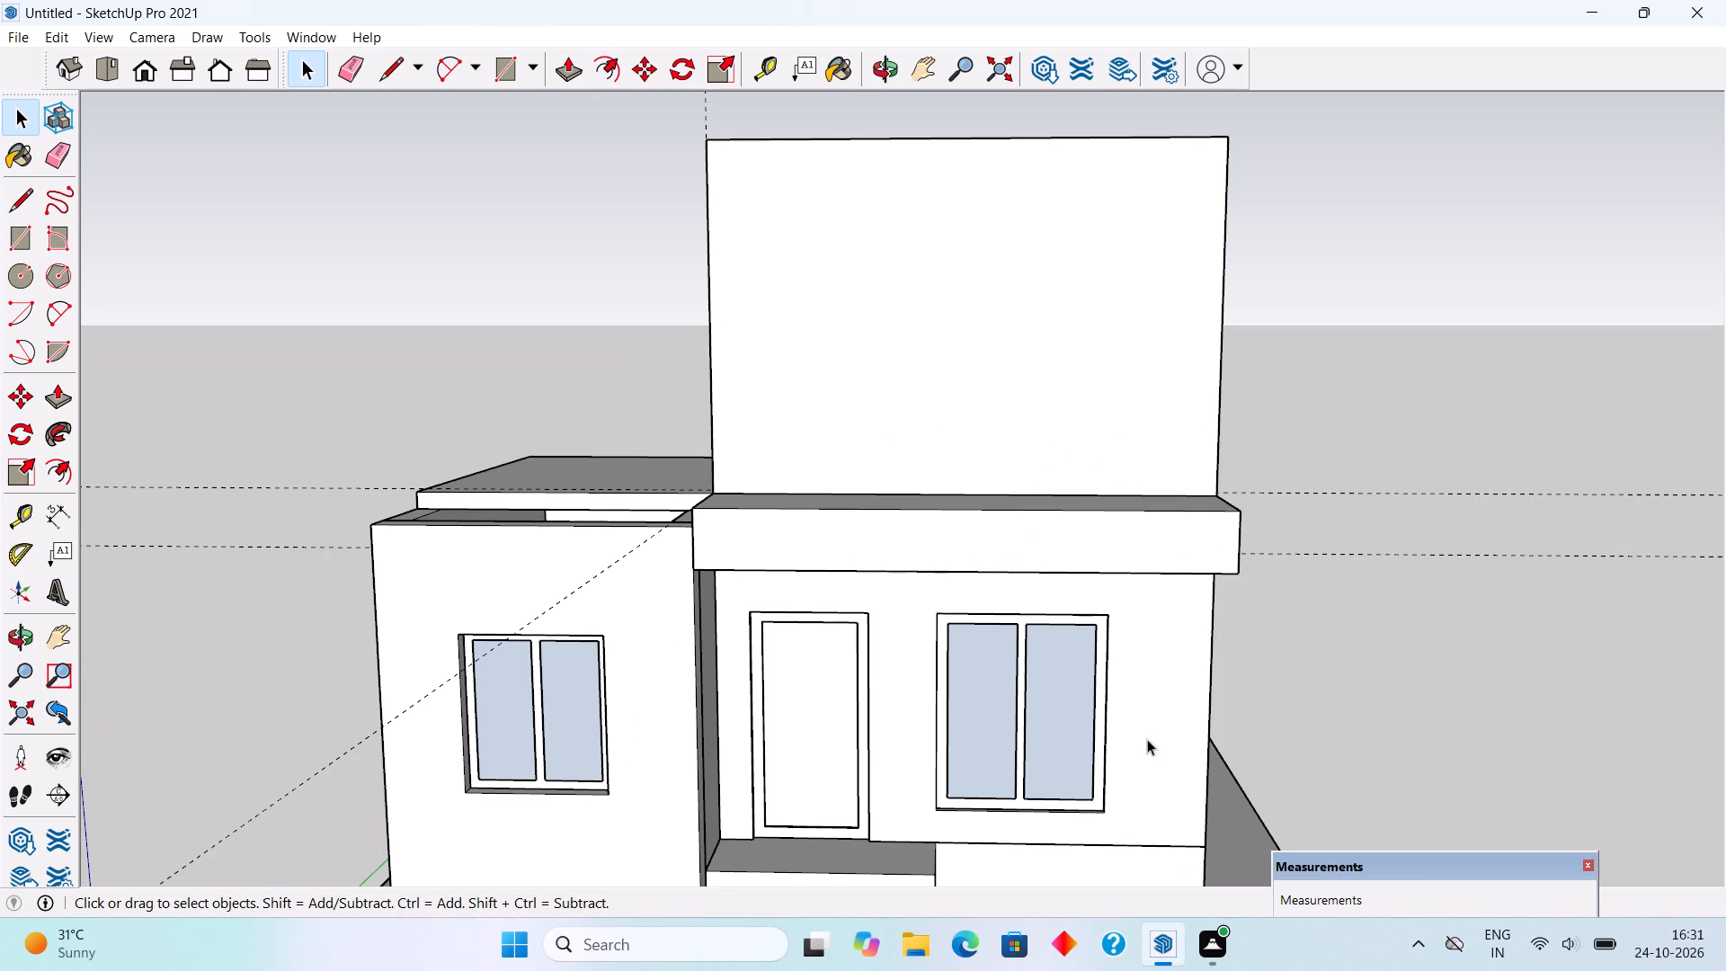
{"action": "middle_click_drag", "start_coordinate": [1160, 730], "coordinate": [1179, 719]}
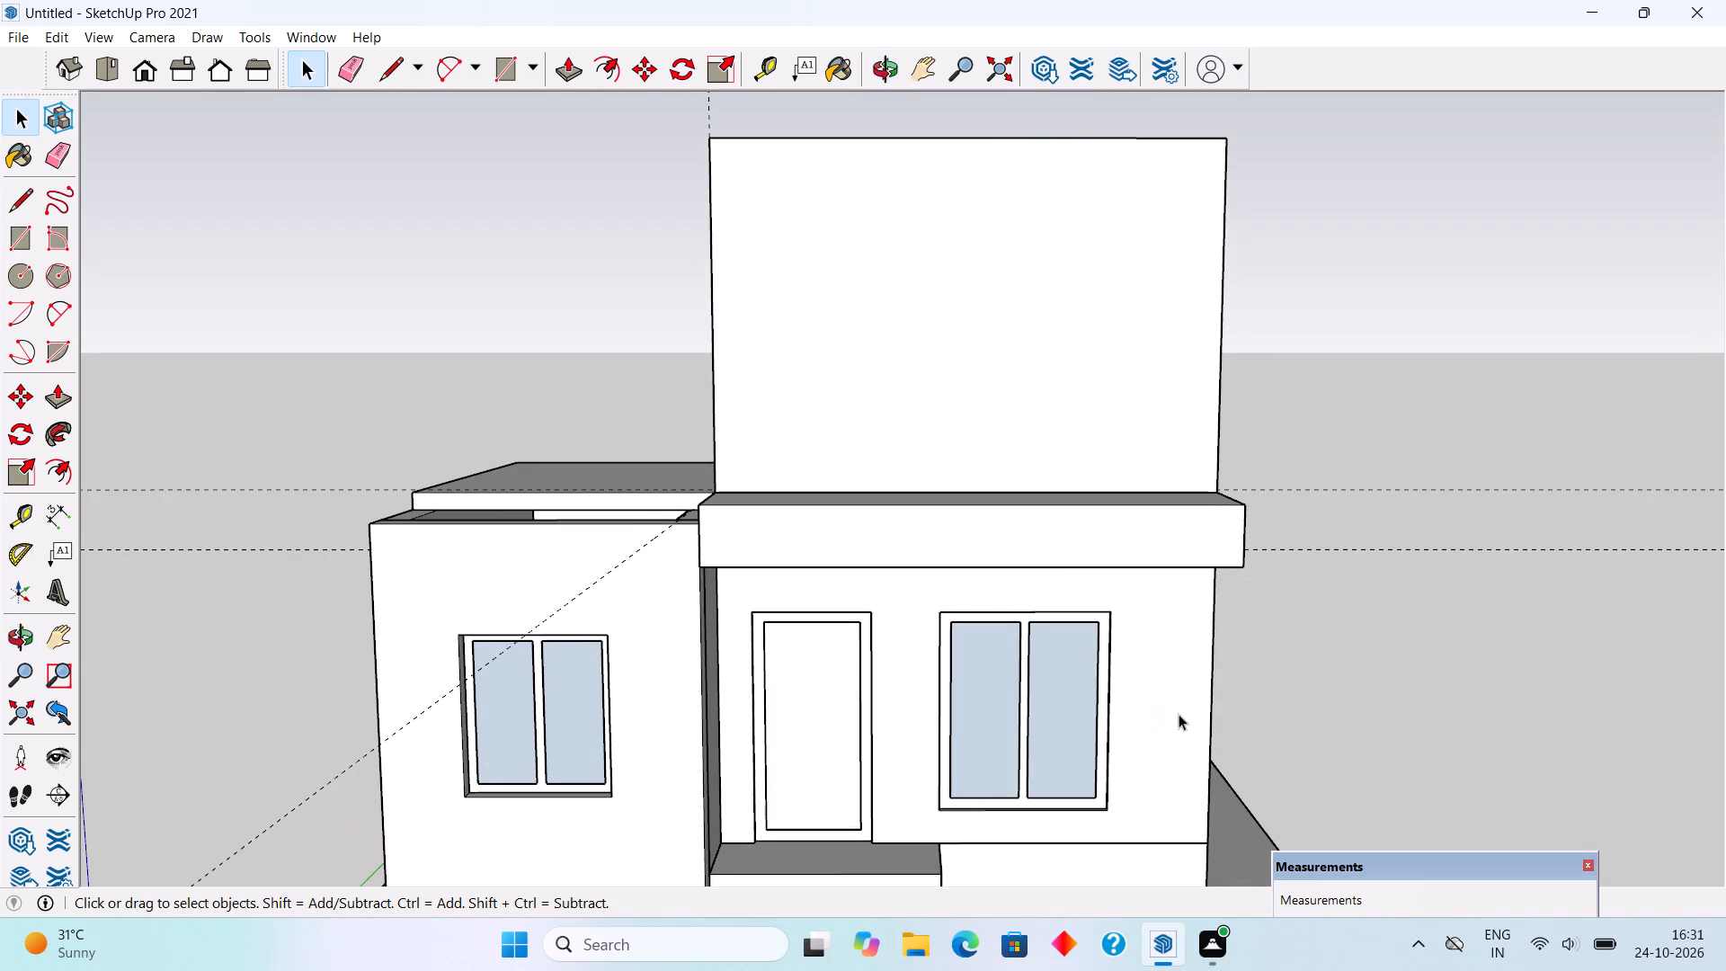
{"action": "scroll", "coordinate": [1176, 712], "scroll_direction": "up", "scroll_amount": 2}
{"action": "key", "text": "t"}
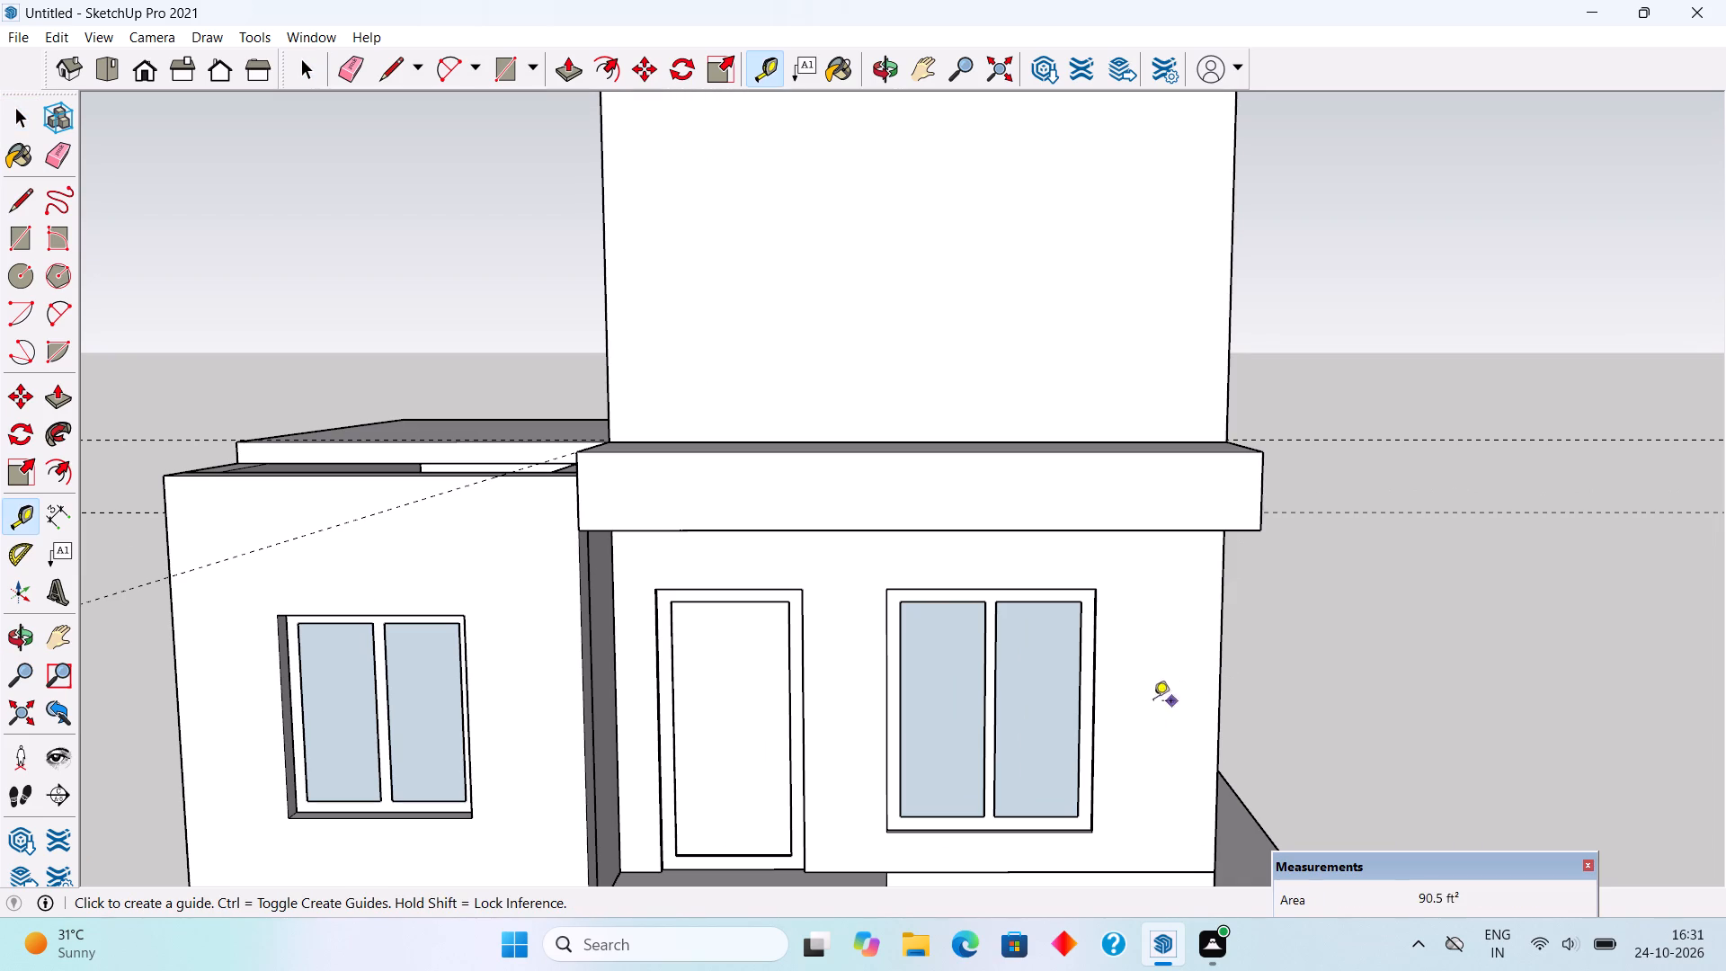
{"action": "double_click", "coordinate": [1095, 688]}
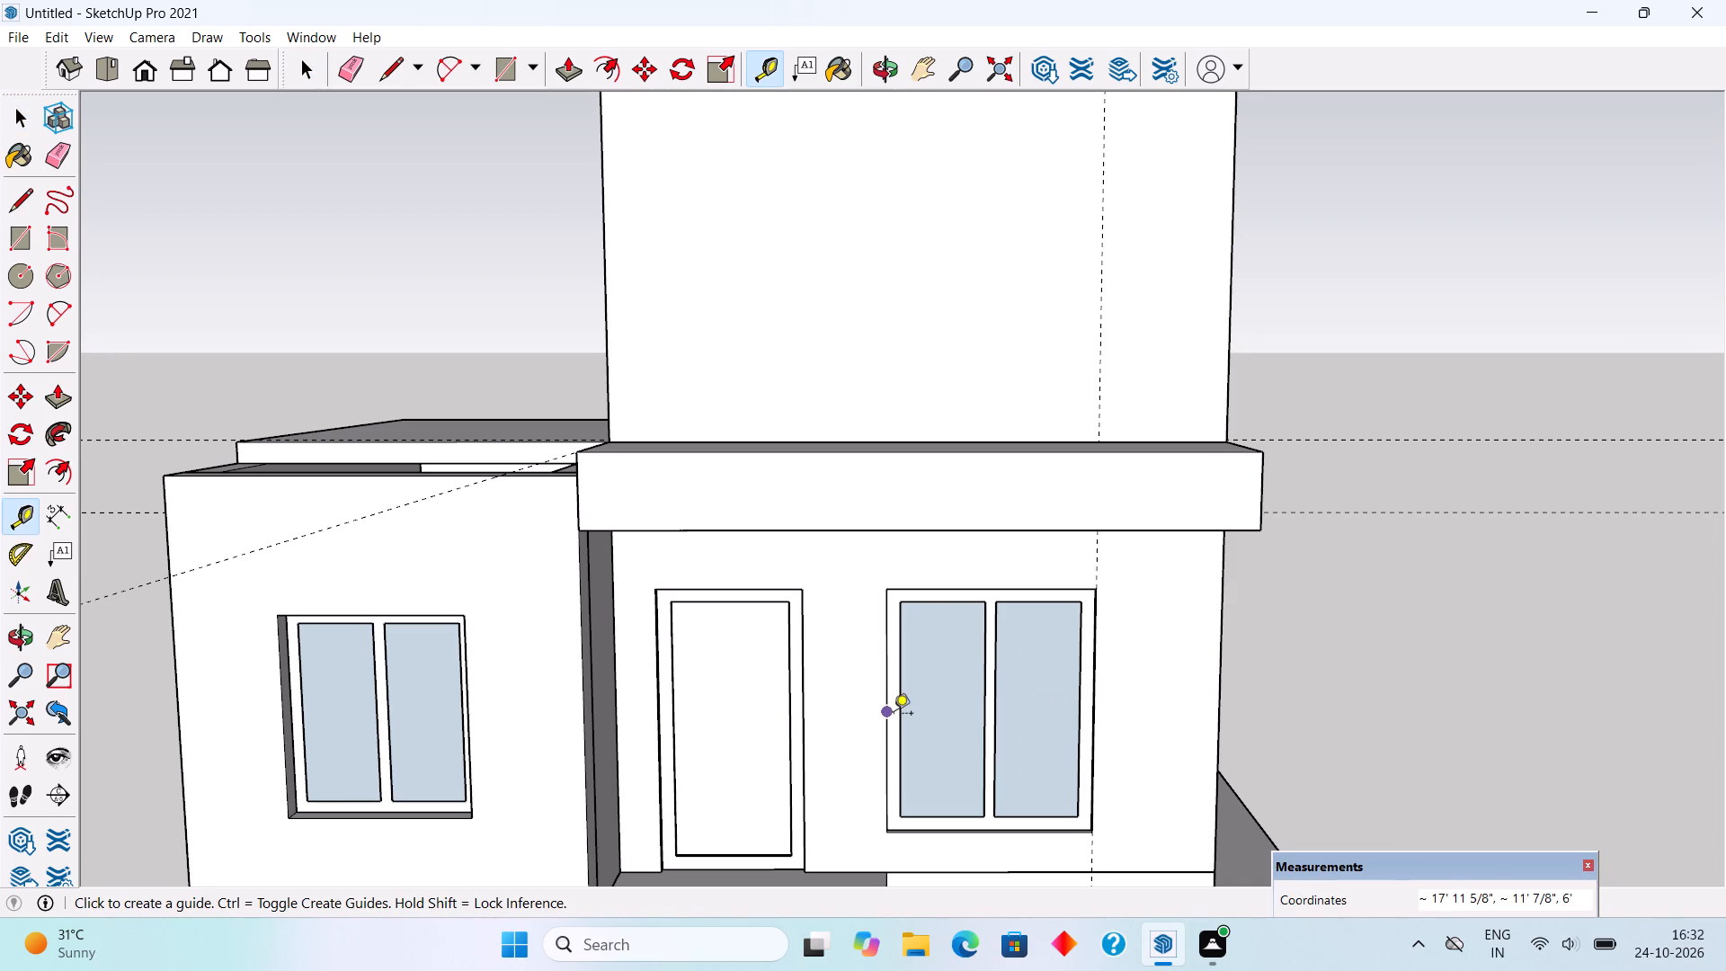
{"action": "left_click", "coordinate": [882, 717]}
{"action": "left_click", "coordinate": [882, 717]}
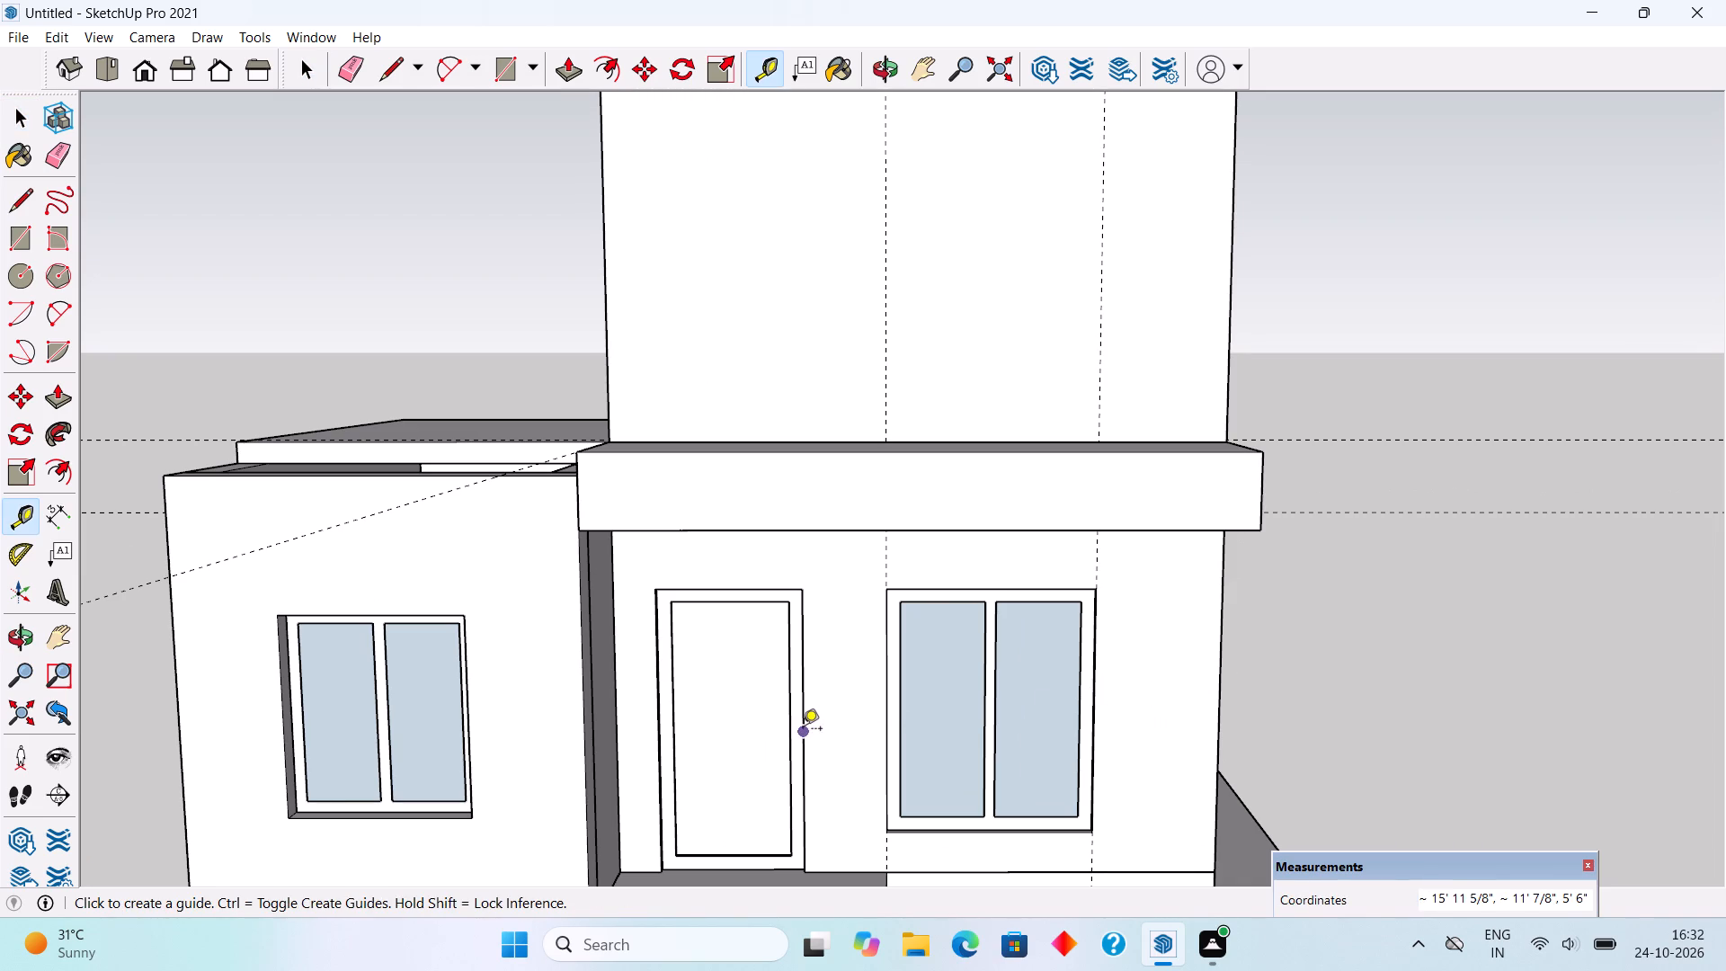
{"action": "double_click", "coordinate": [803, 730]}
{"action": "double_click", "coordinate": [655, 685]}
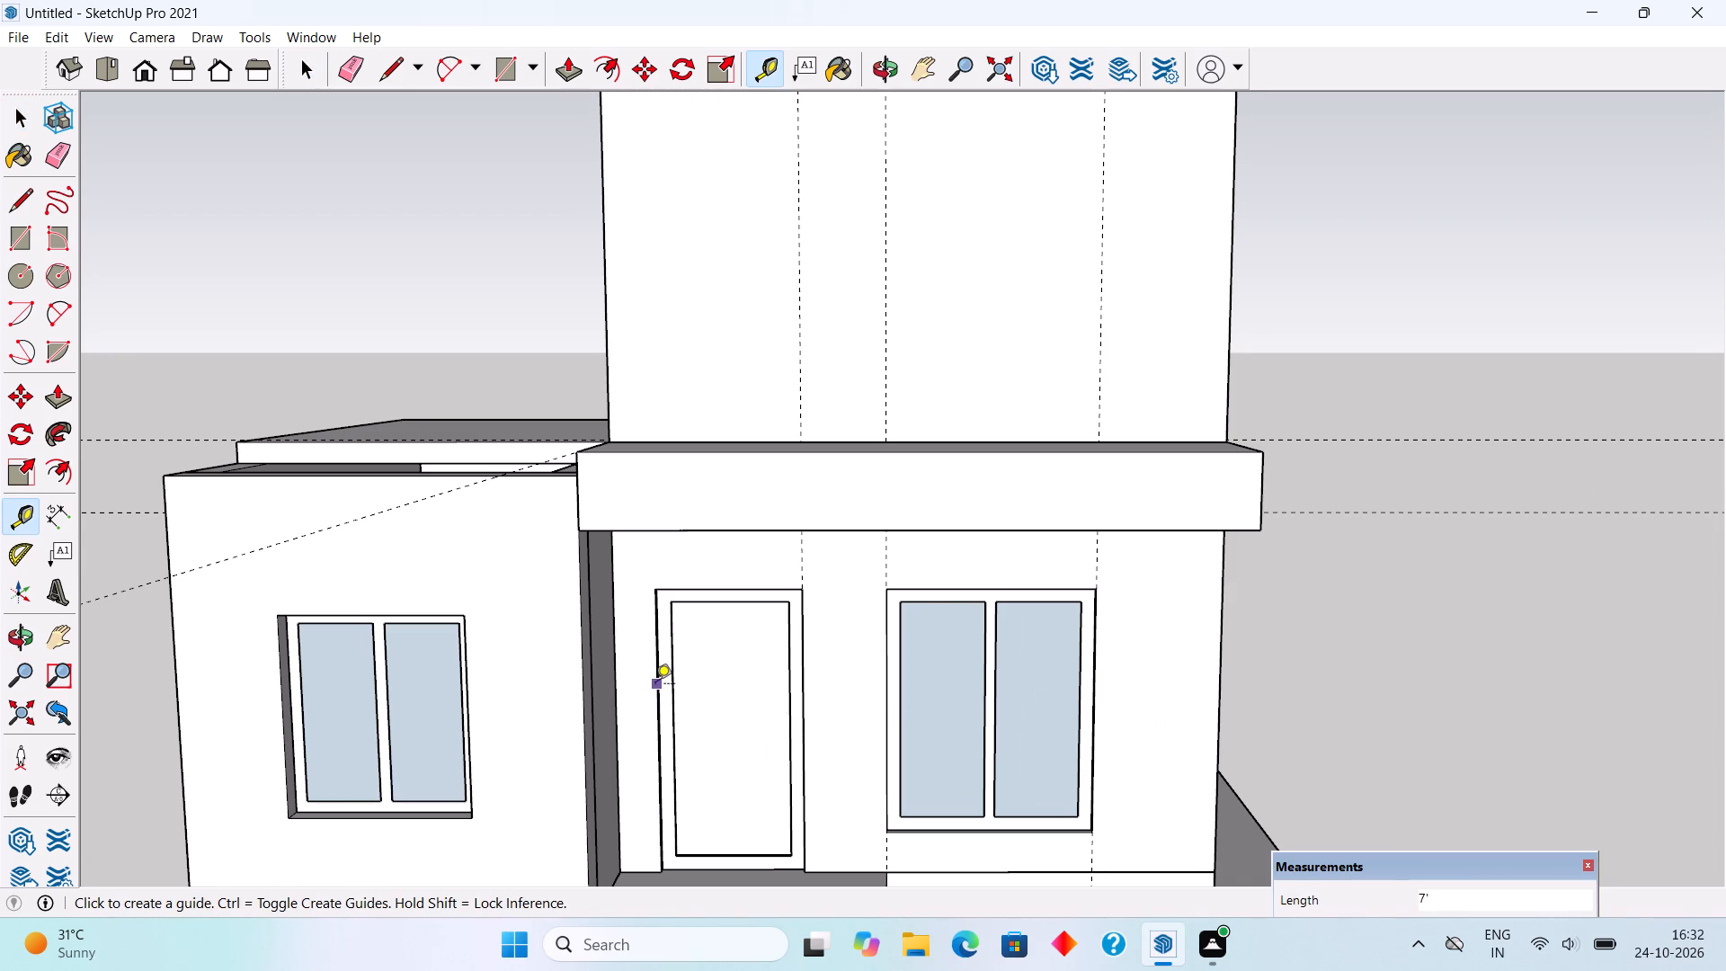
Place vertical guides on the upper-storey wall 2' to the right of the door's left-edge guide and 9" to the right of its right-edge guide.
{"action": "middle_click_drag", "start_coordinate": [675, 699], "coordinate": [723, 723]}
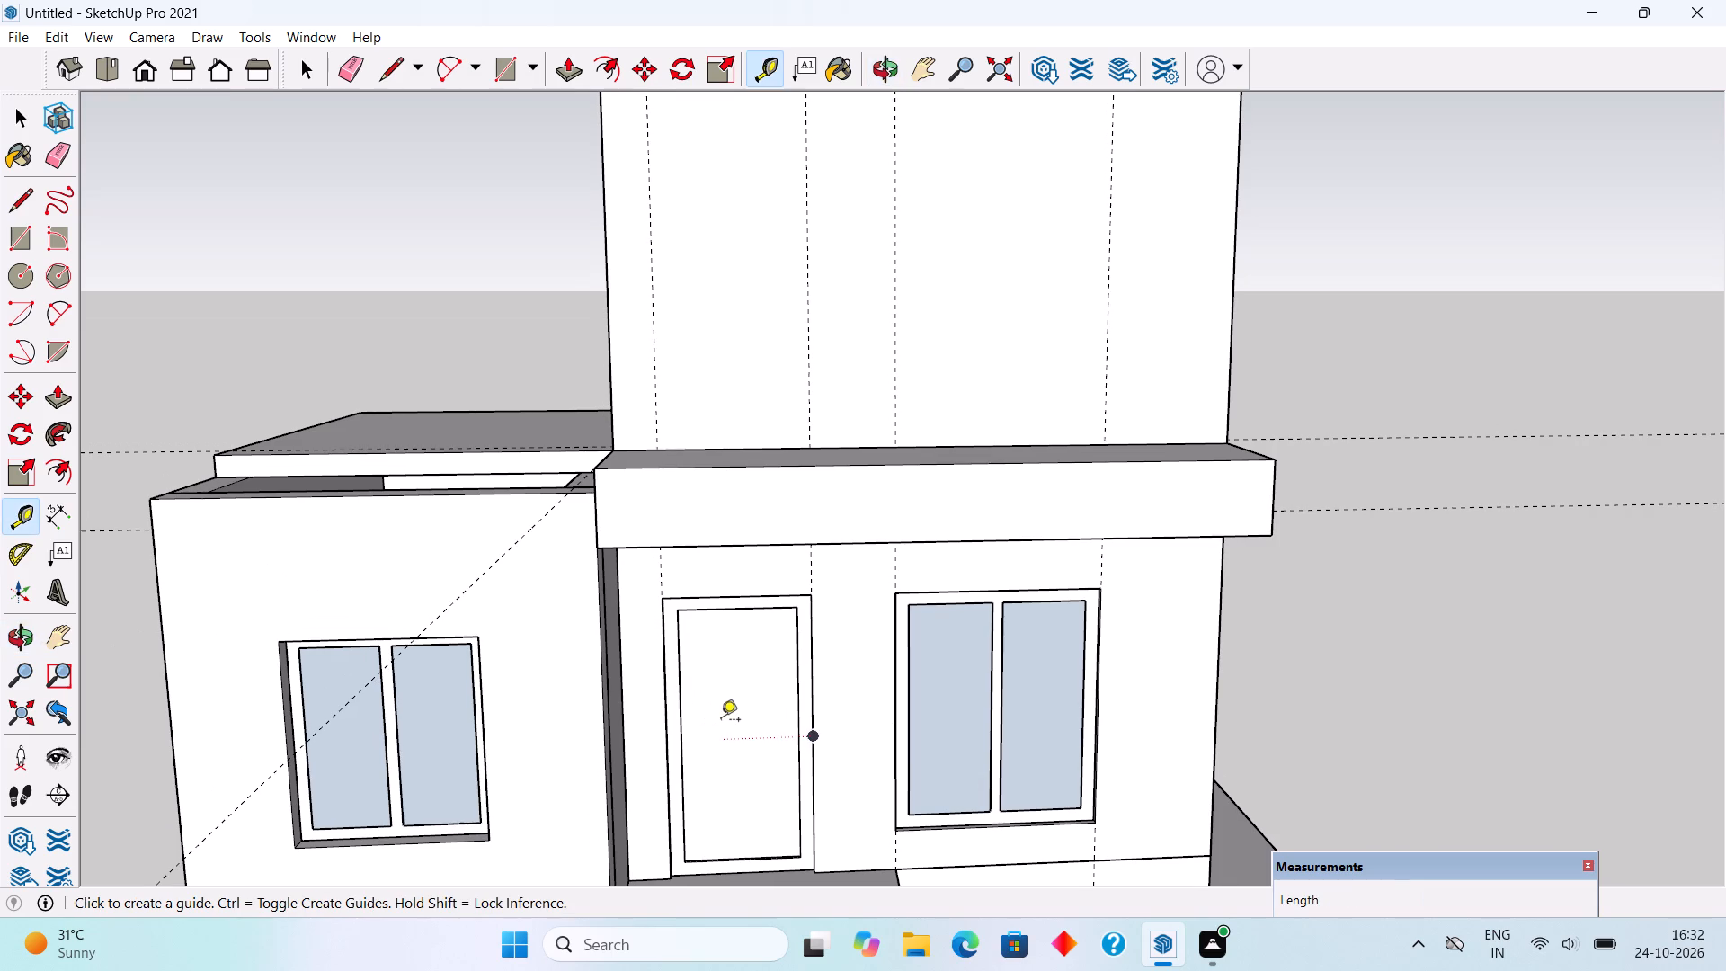
{"action": "left_click", "coordinate": [652, 333]}
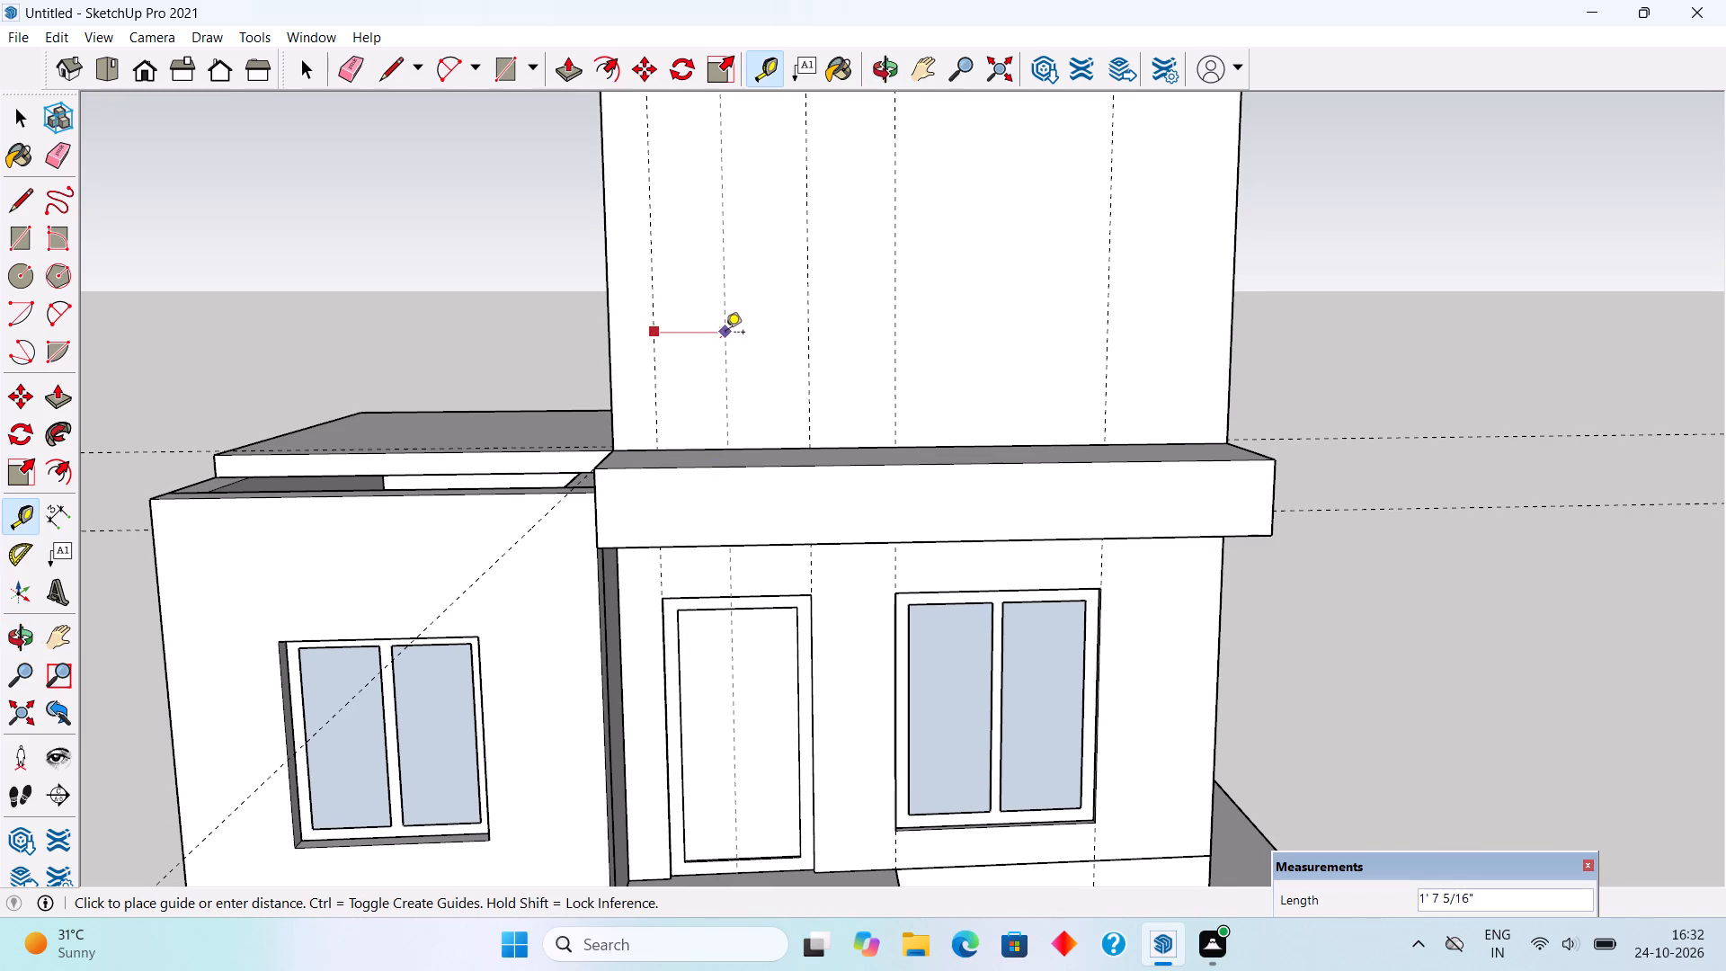
{"action": "type", "text": "2'"}
{"action": "key", "text": "Return"}
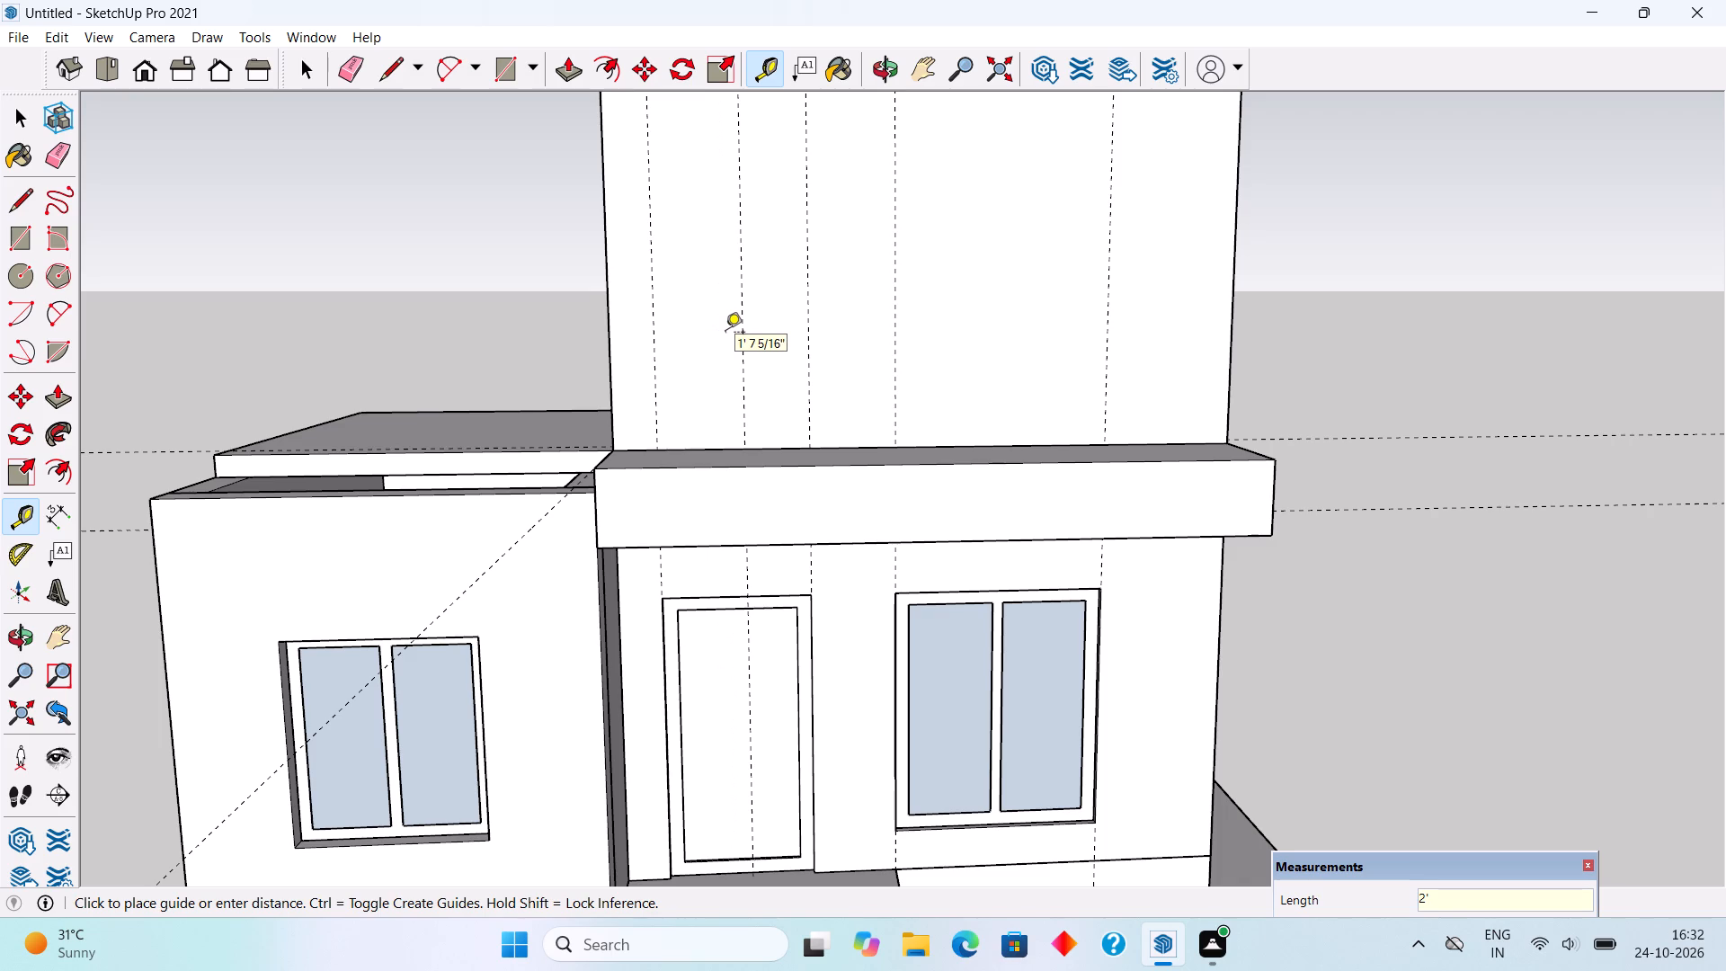
{"action": "left_click", "coordinate": [805, 364]}
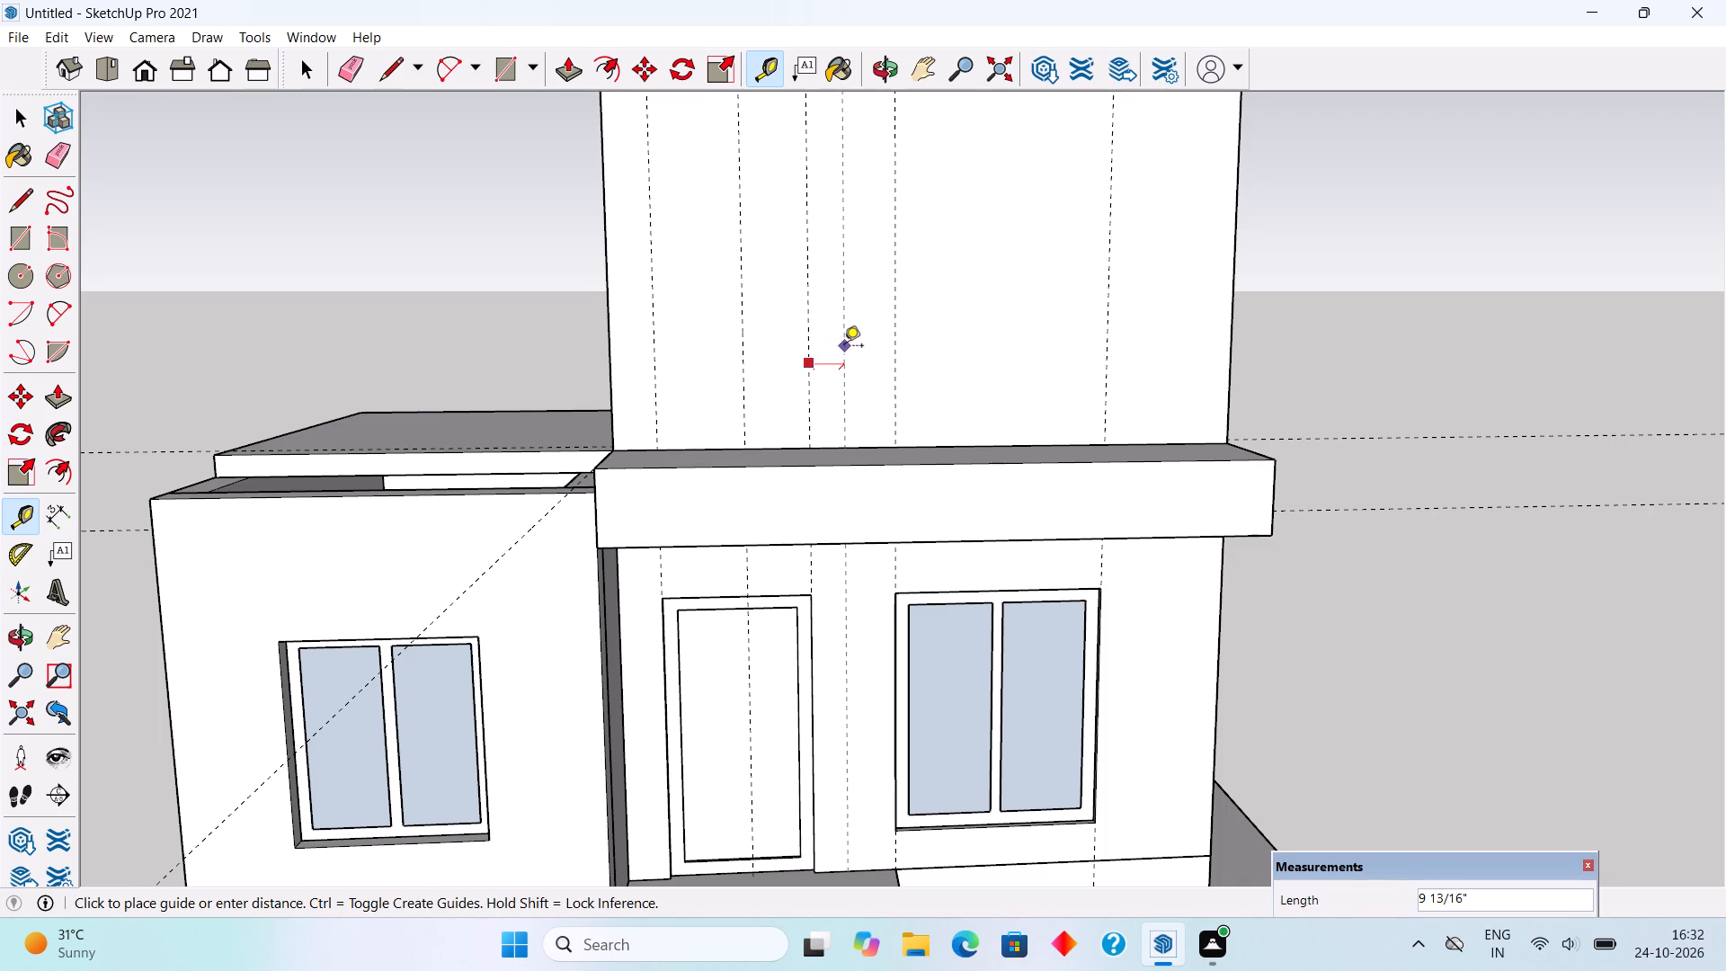
{"action": "type", "text": "9\""}
{"action": "key", "text": "Return"}
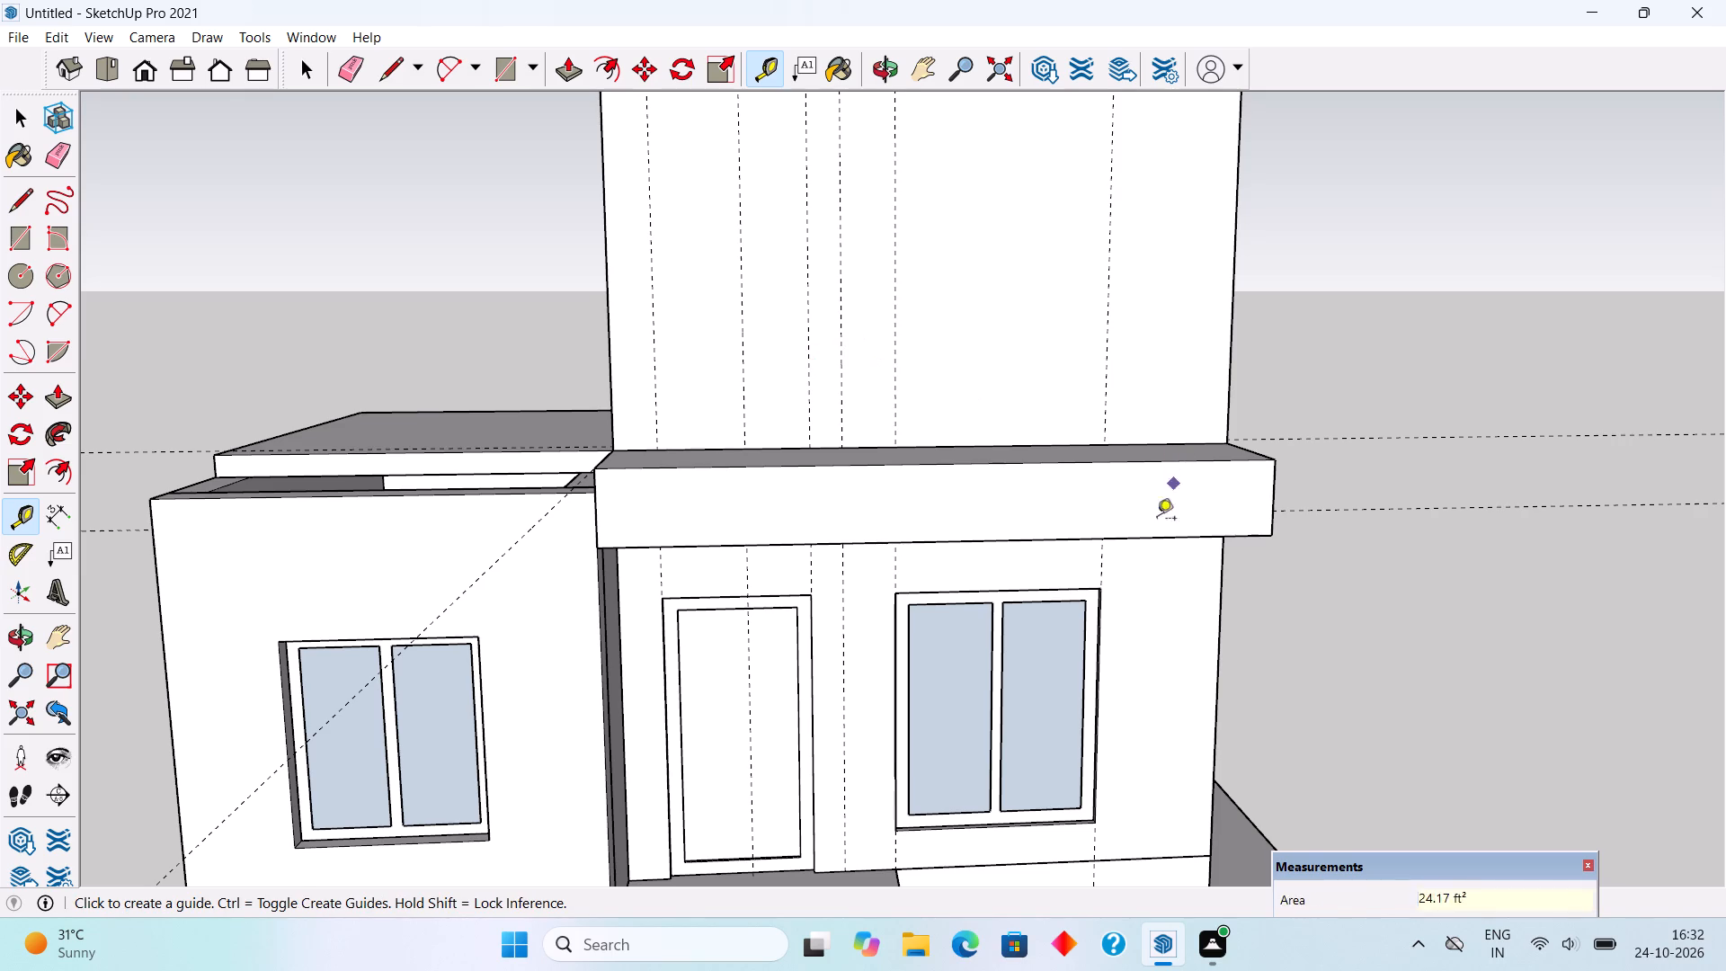
Measure the width of the window frame's right side member from the glass edge to the outer edge.
{"action": "double_click", "coordinate": [1088, 635]}
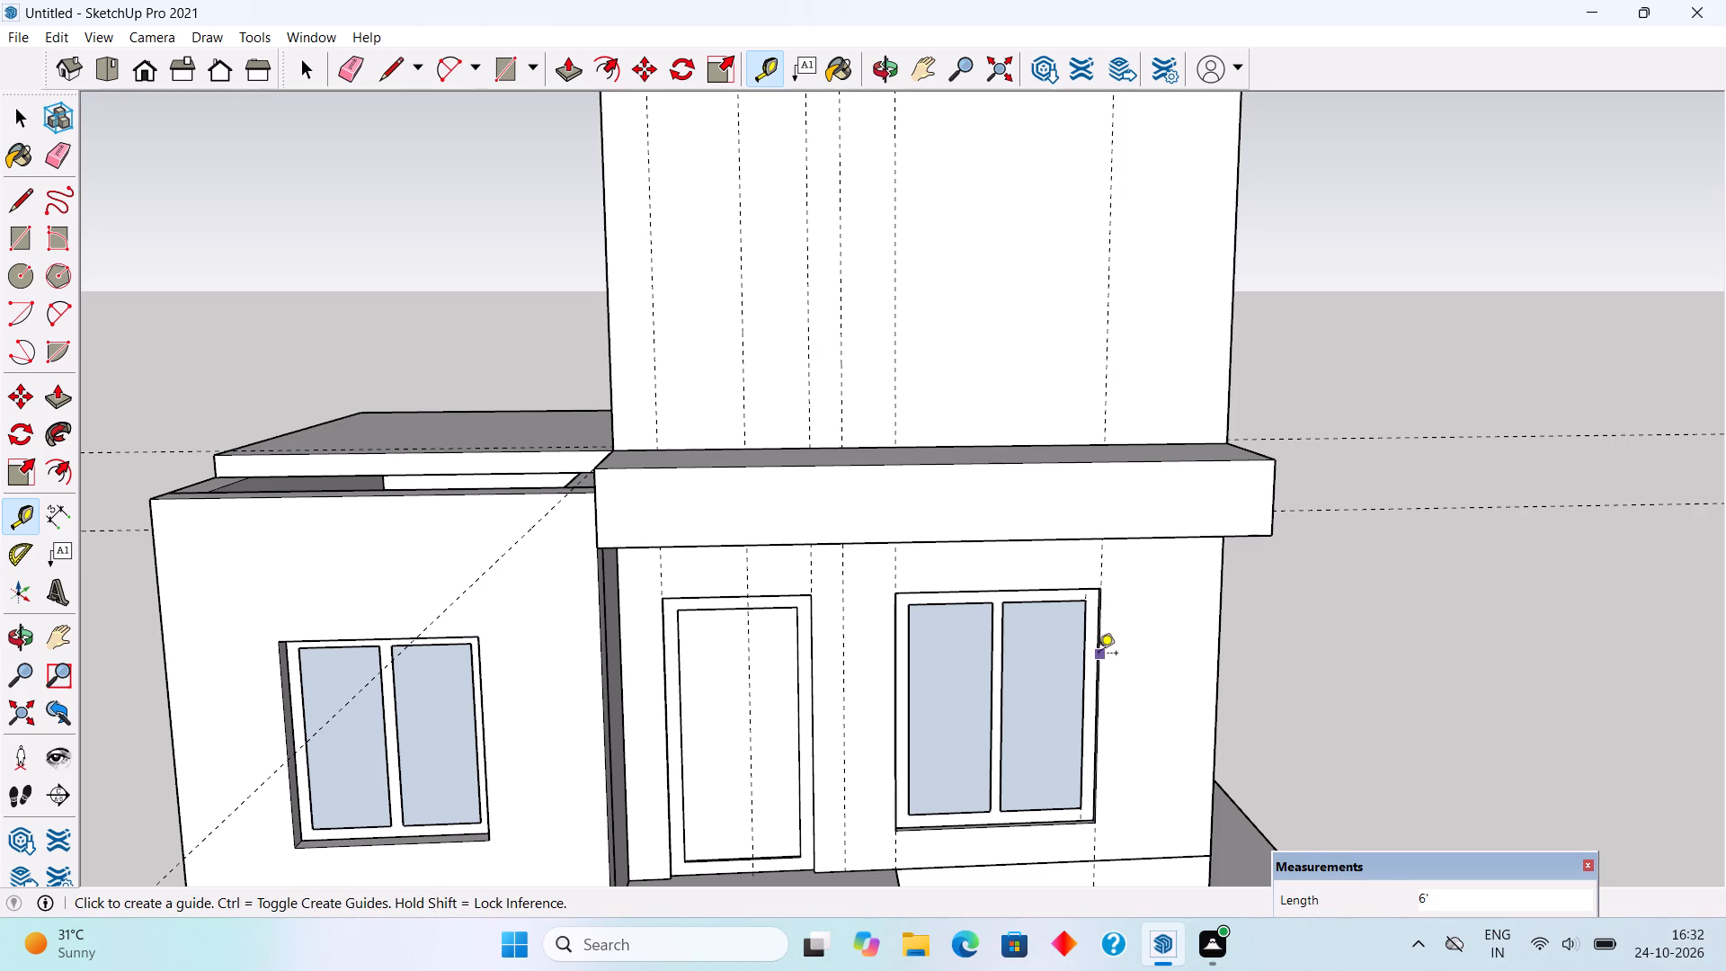
{"action": "left_click", "coordinate": [1090, 659]}
{"action": "scroll", "coordinate": [1090, 657], "scroll_direction": "up", "scroll_amount": 4}
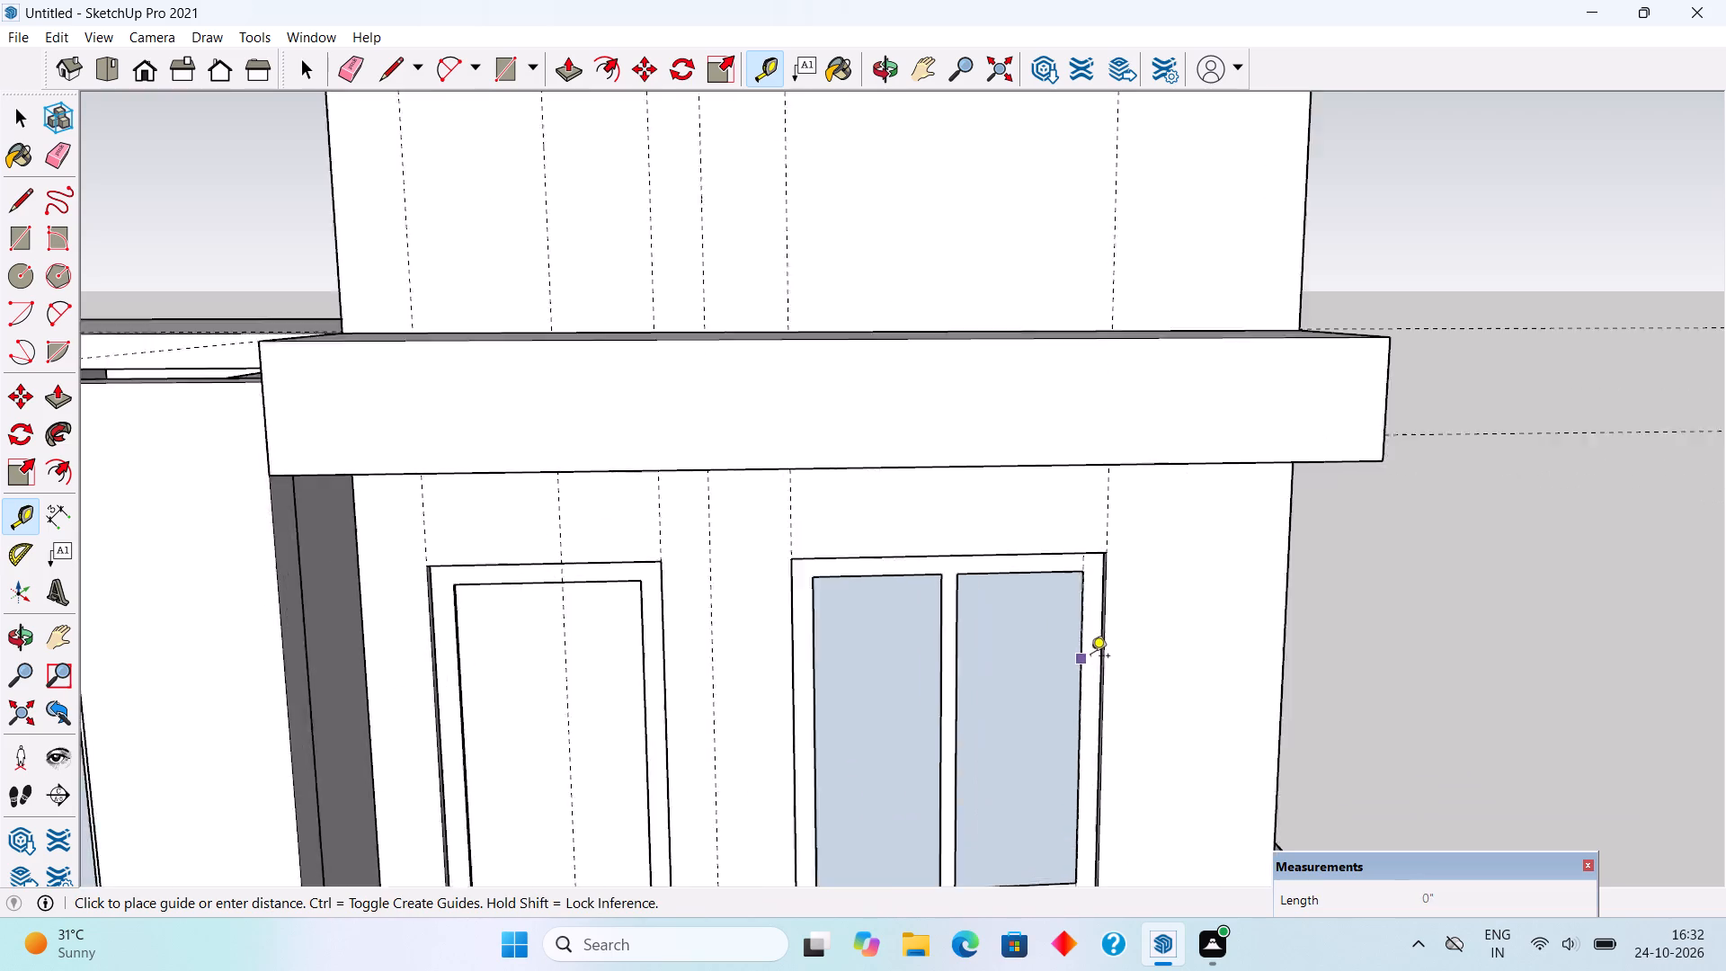
{"action": "scroll", "coordinate": [1090, 657], "scroll_direction": "up", "scroll_amount": 7}
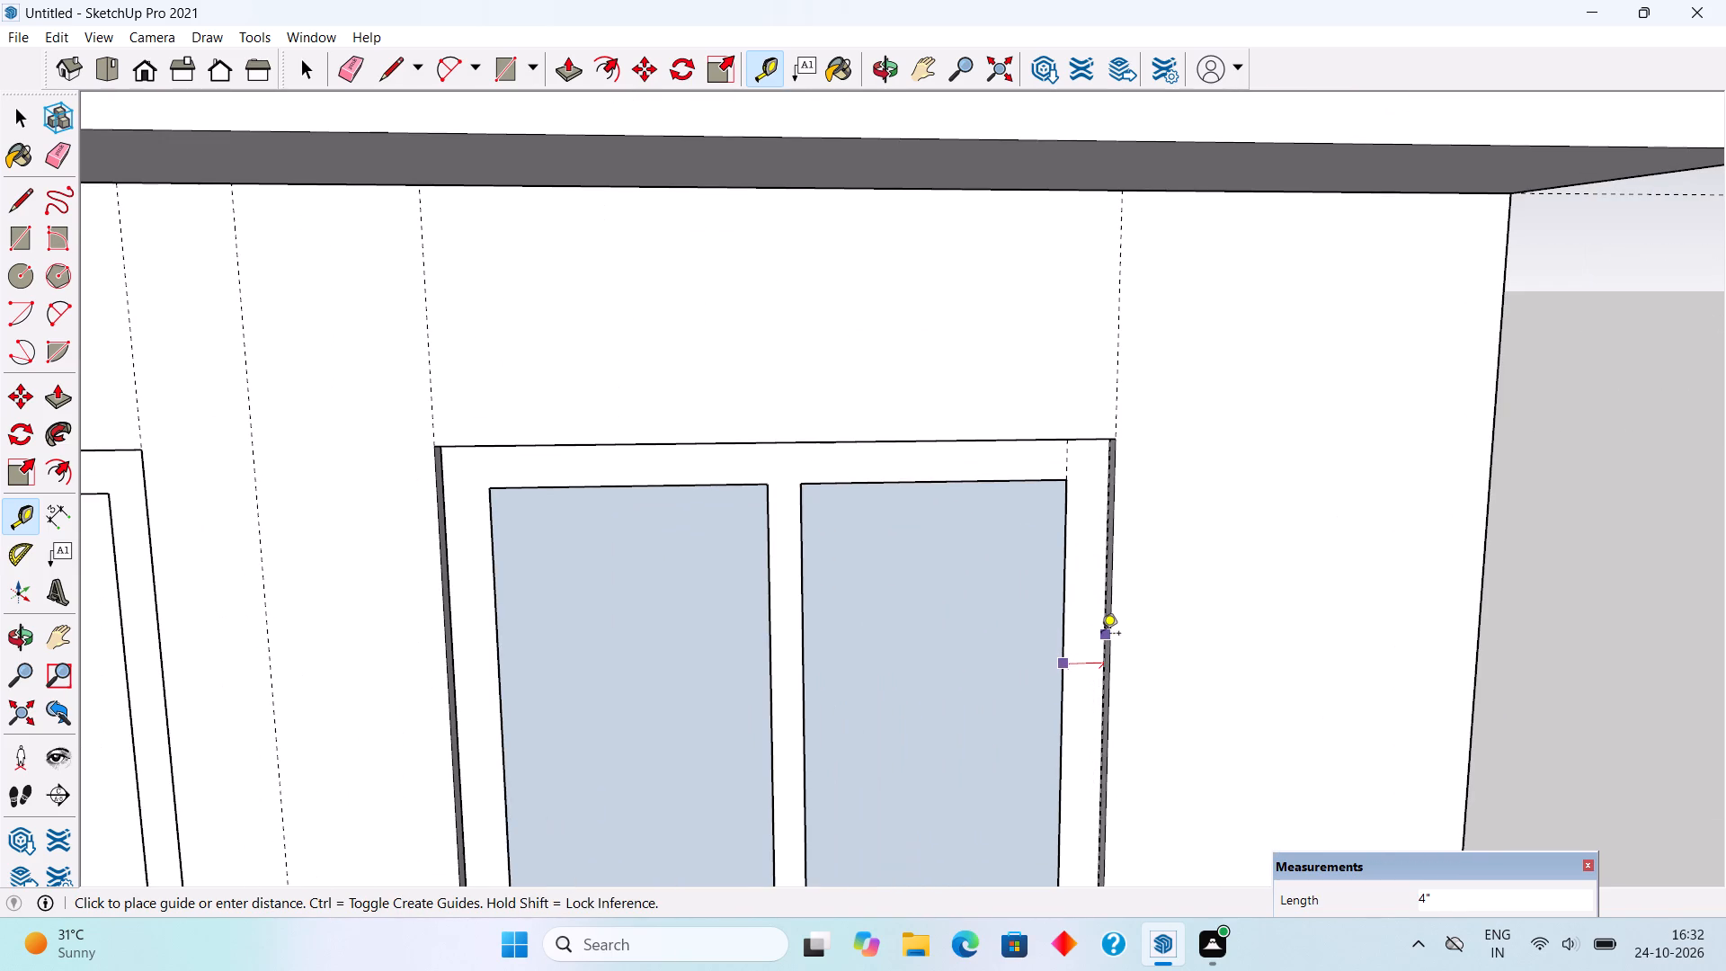
{"action": "key", "text": "space"}
Place a vertical guide on the upper-storey wall 4" inward from the window's right-edge guide.
{"action": "scroll", "coordinate": [1101, 635], "scroll_direction": "down", "scroll_amount": 13}
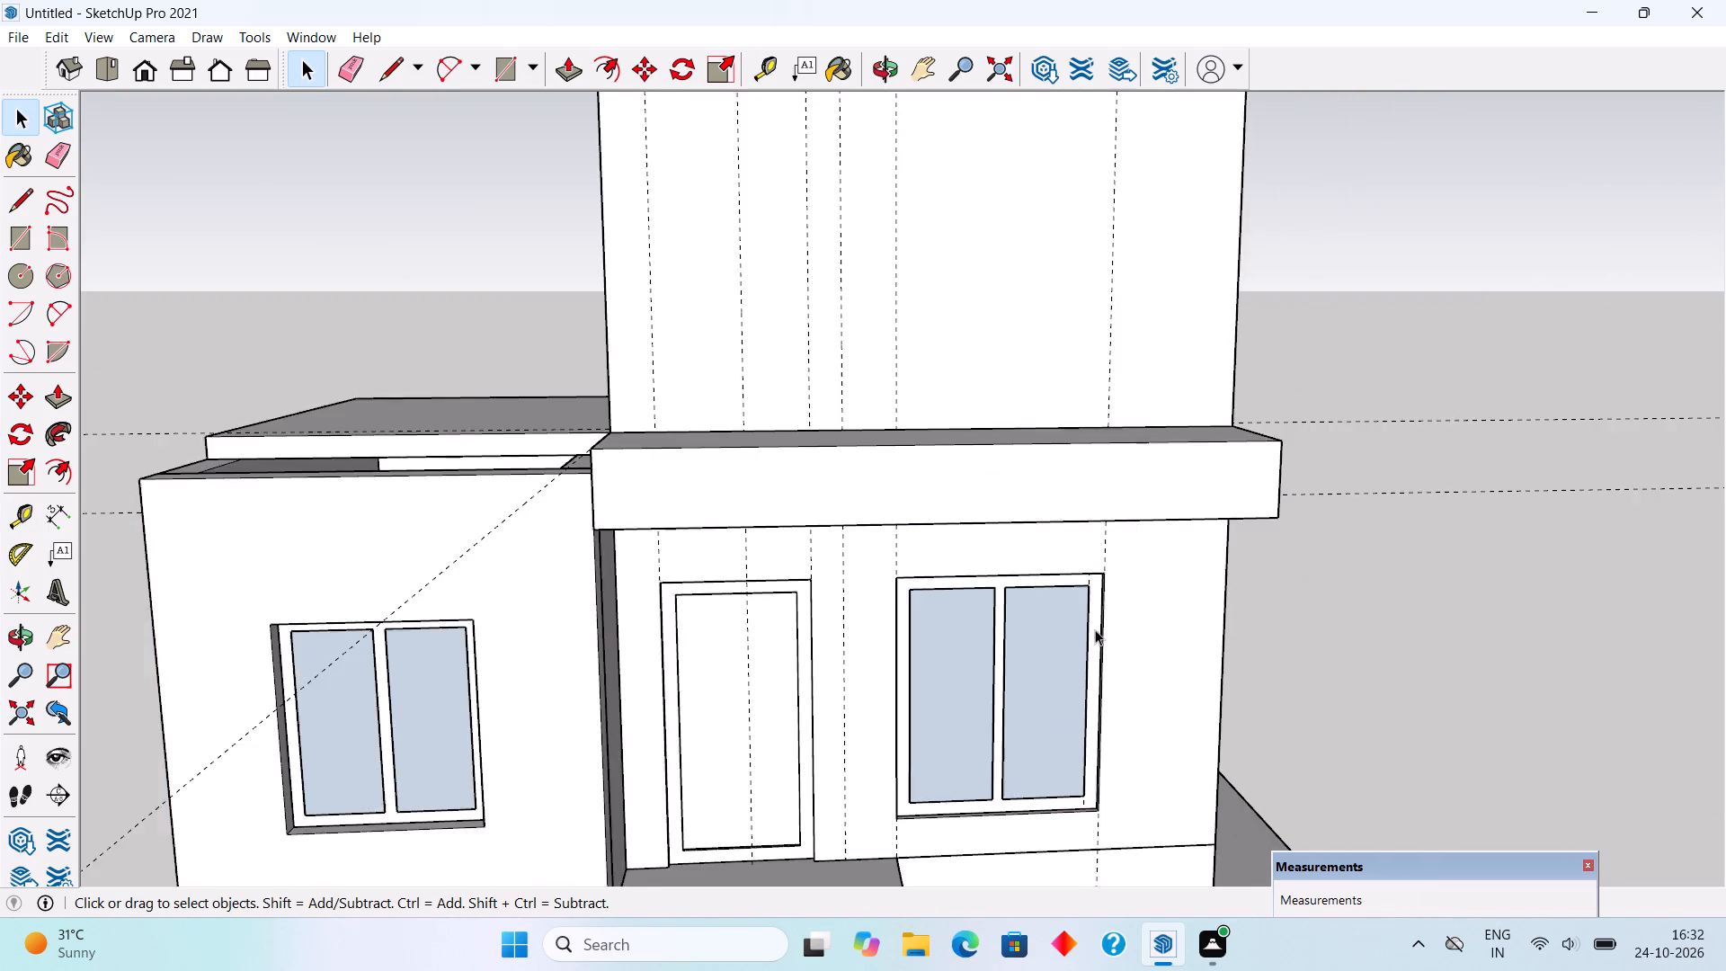
{"action": "scroll", "coordinate": [1095, 629], "scroll_direction": "down", "scroll_amount": 3}
{"action": "key", "text": "t"}
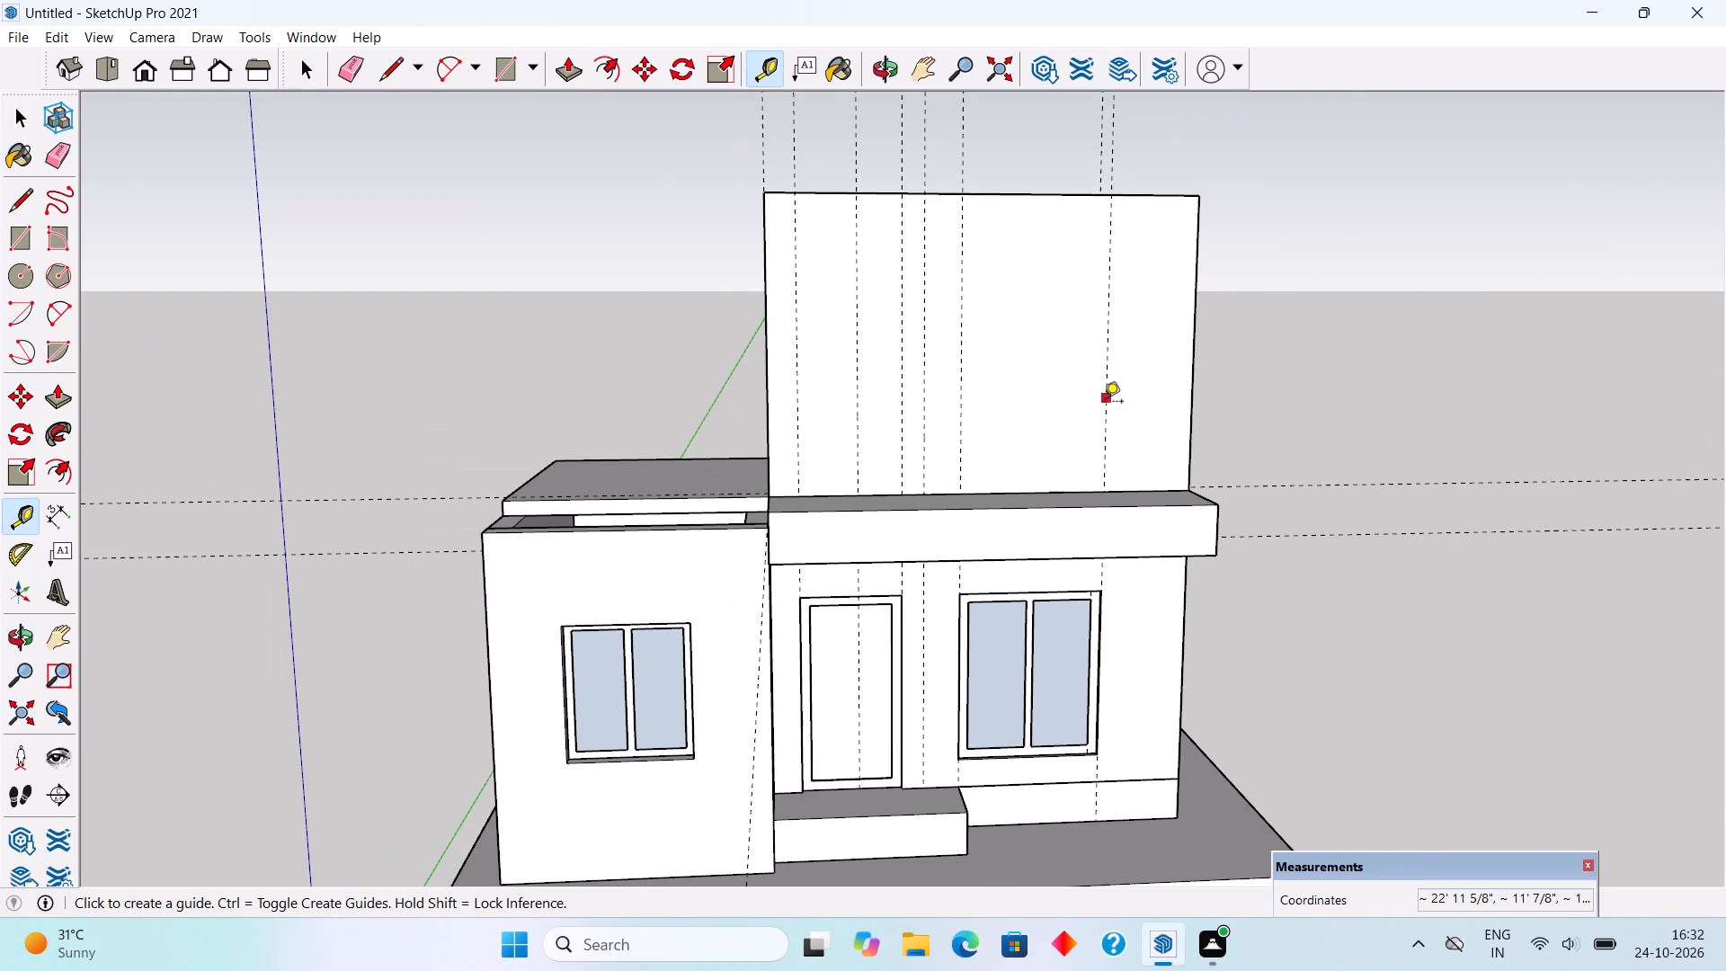
{"action": "left_click", "coordinate": [1108, 411]}
{"action": "type", "text": "4\""}
{"action": "key", "text": "Return"}
Delete the vertical guides at the window's right and left outer edges and at the door frame's right edge.
{"action": "key", "text": "space"}
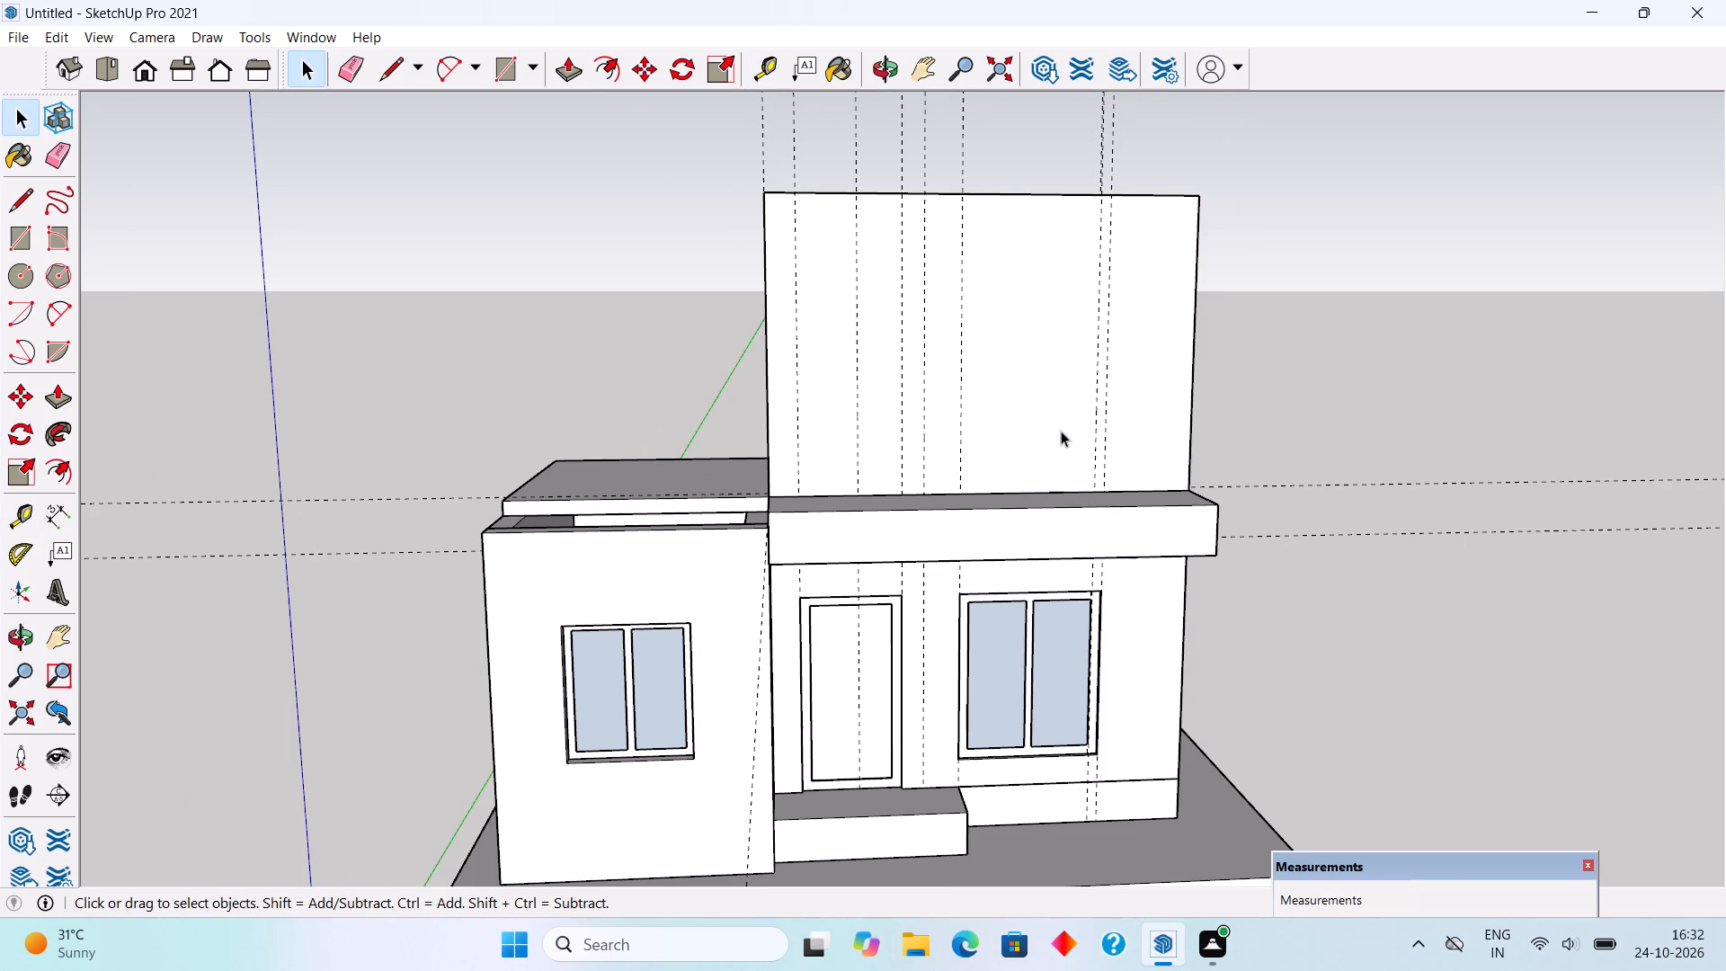
{"action": "left_click", "coordinate": [1106, 446]}
{"action": "key", "text": "Delete"}
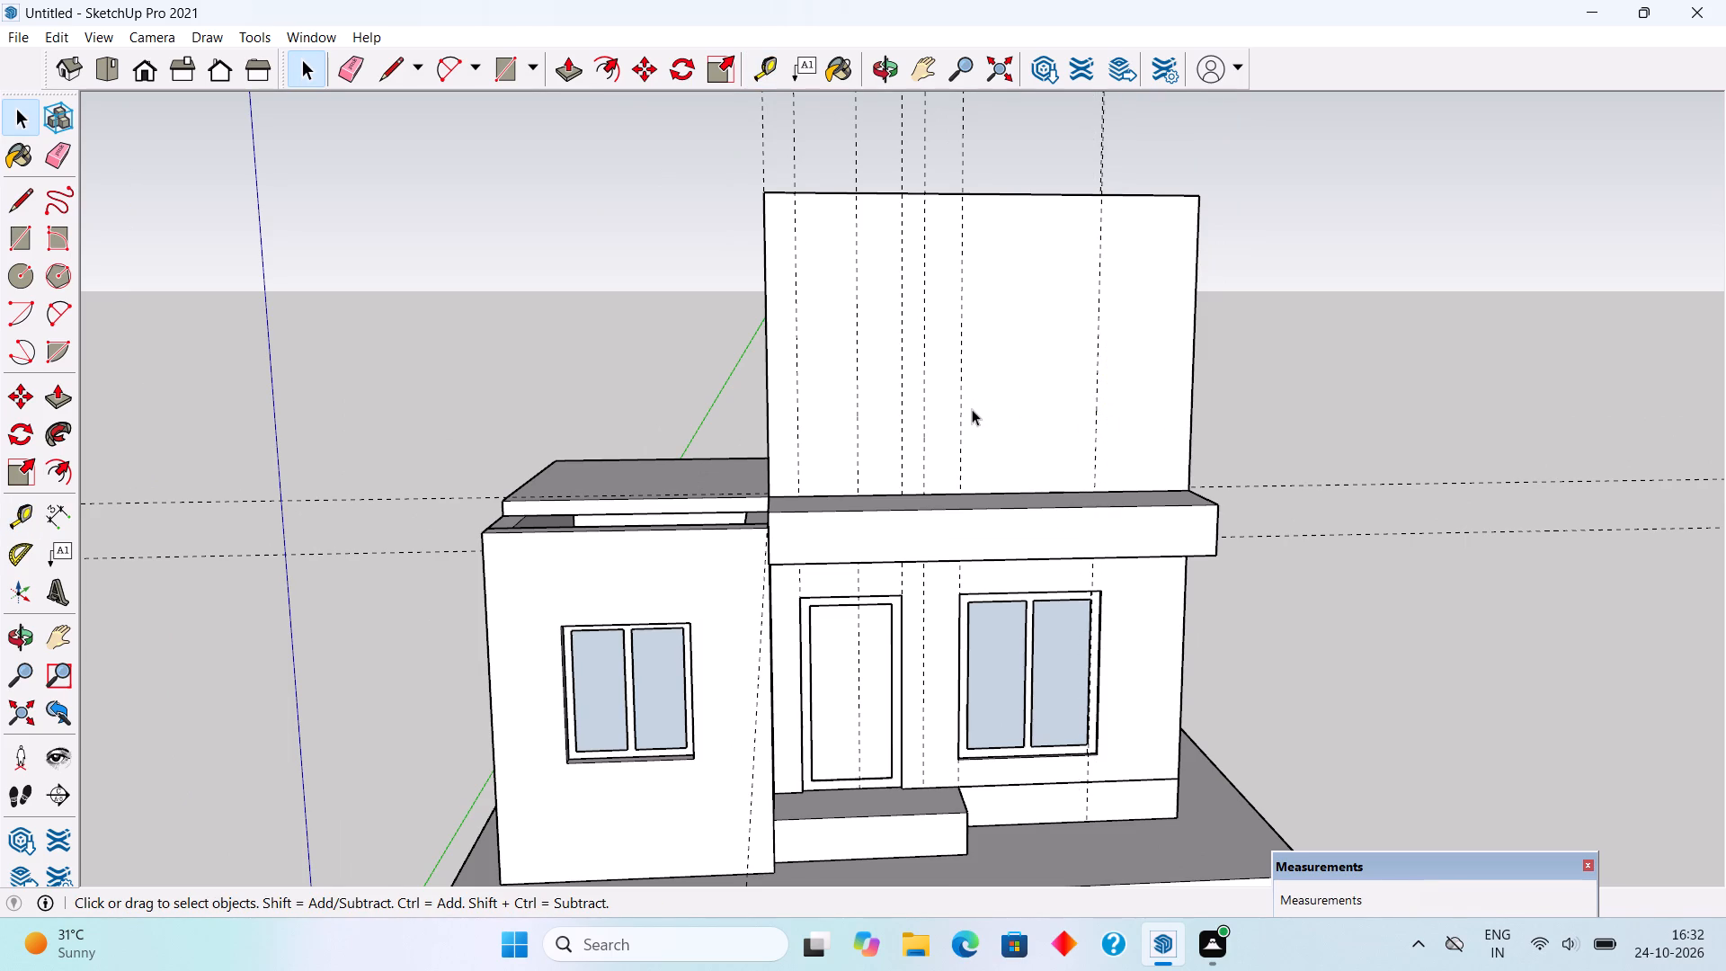
{"action": "left_click", "coordinate": [963, 428]}
{"action": "key", "text": "Delete"}
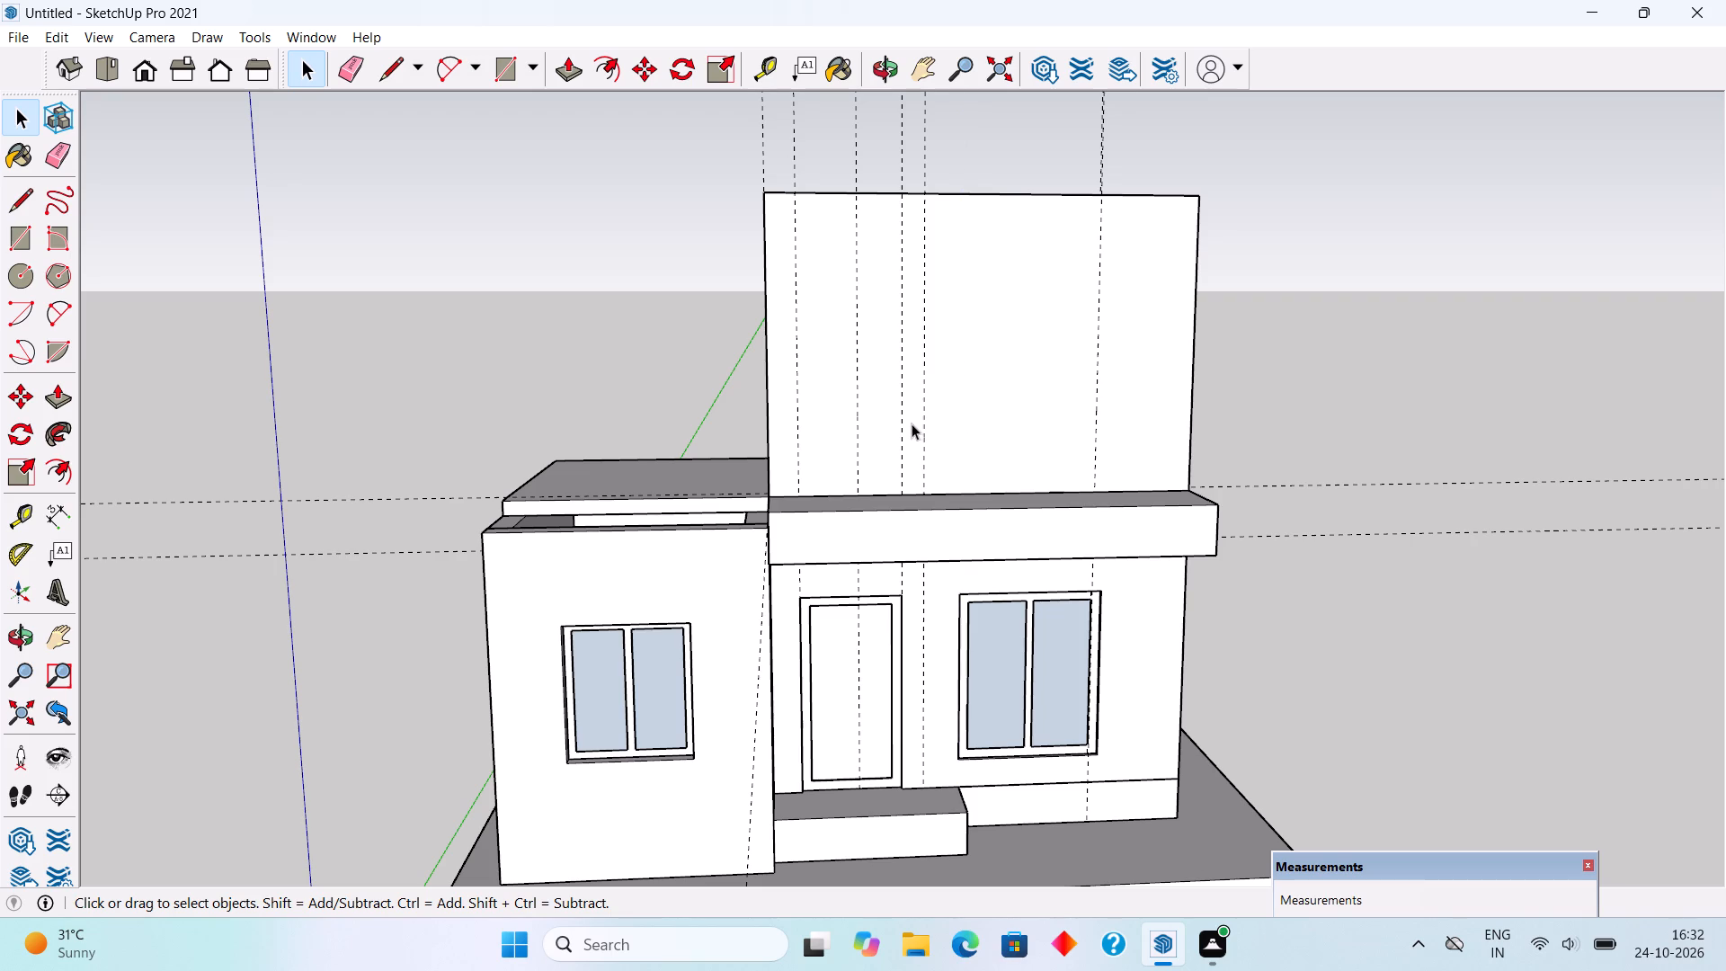
{"action": "left_click", "coordinate": [903, 437]}
{"action": "key", "text": "Delete"}
Place horizontal guides on the upper-storey wall 3' above its base and another 4' above that guide.
{"action": "key", "text": "t"}
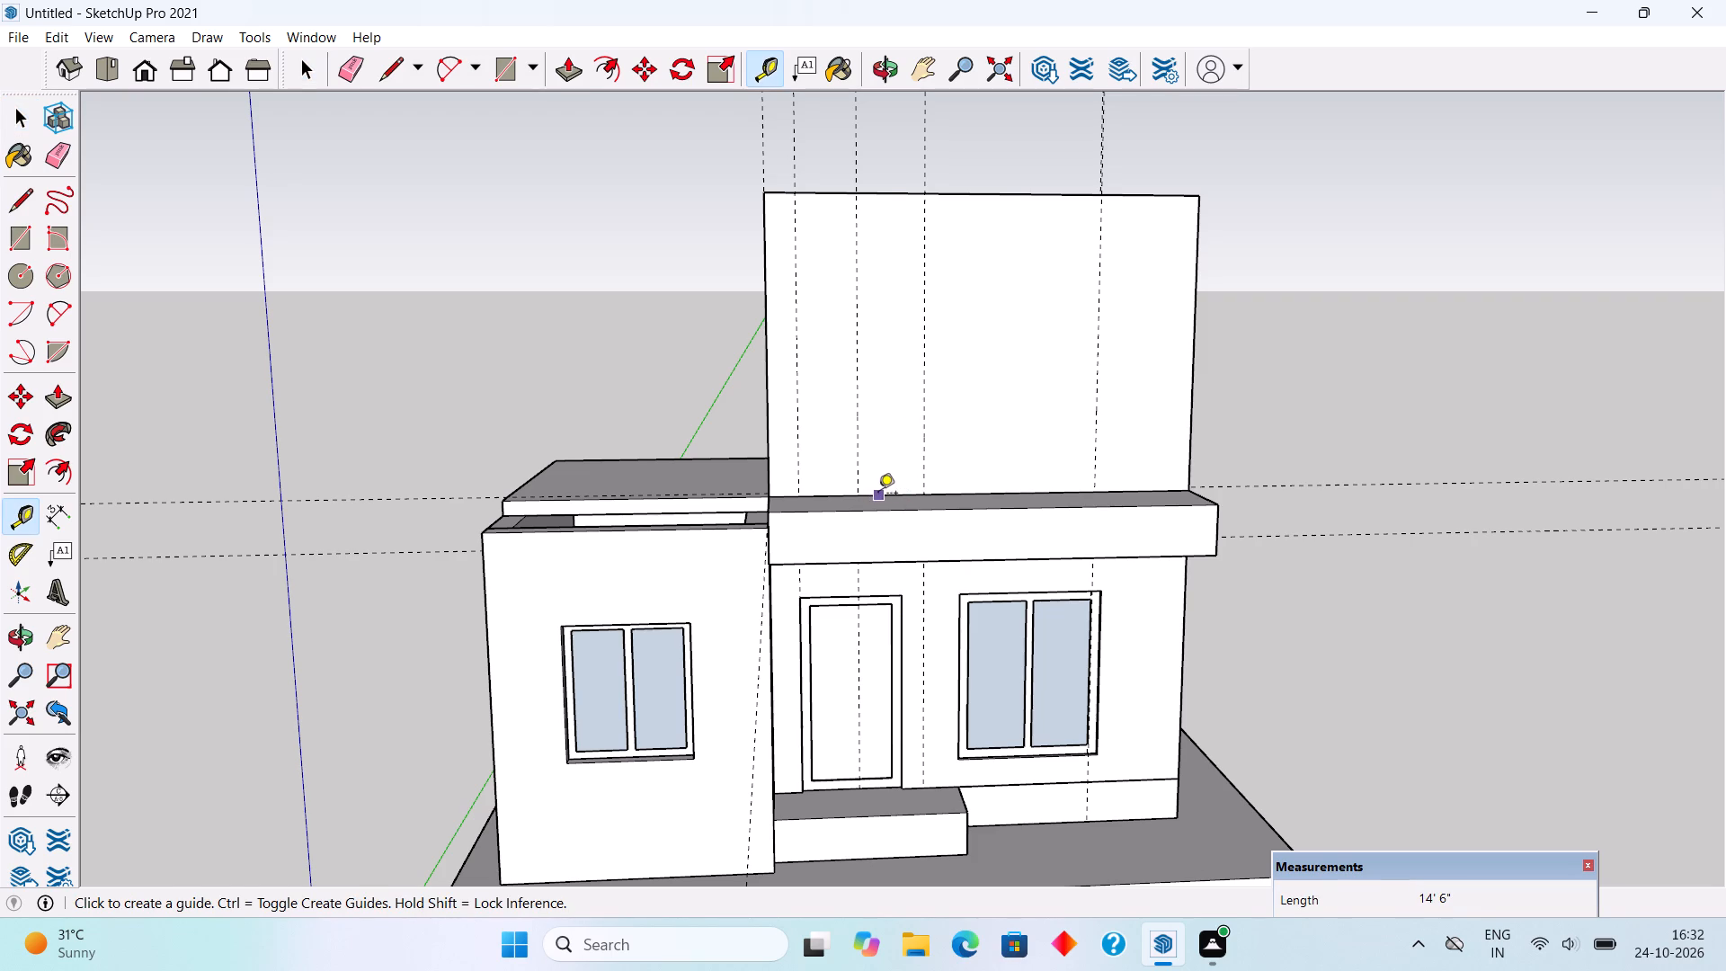
{"action": "left_click", "coordinate": [878, 494]}
{"action": "type", "text": "3'"}
{"action": "key", "text": "Return"}
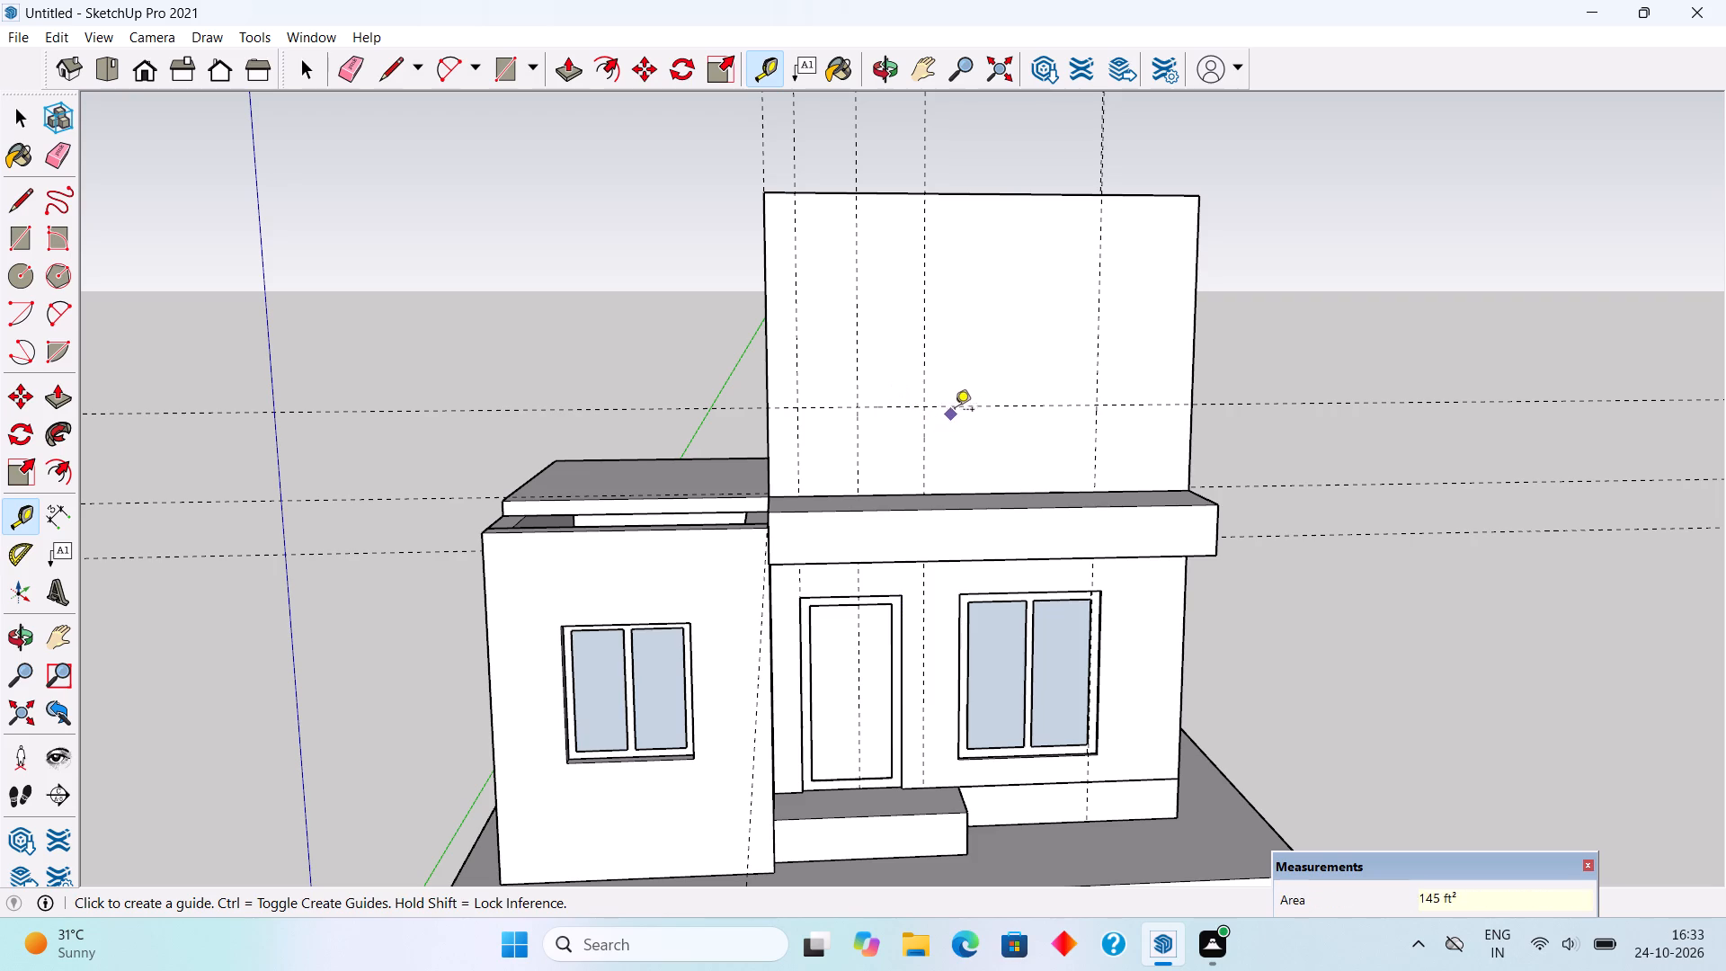
{"action": "left_click", "coordinate": [976, 402]}
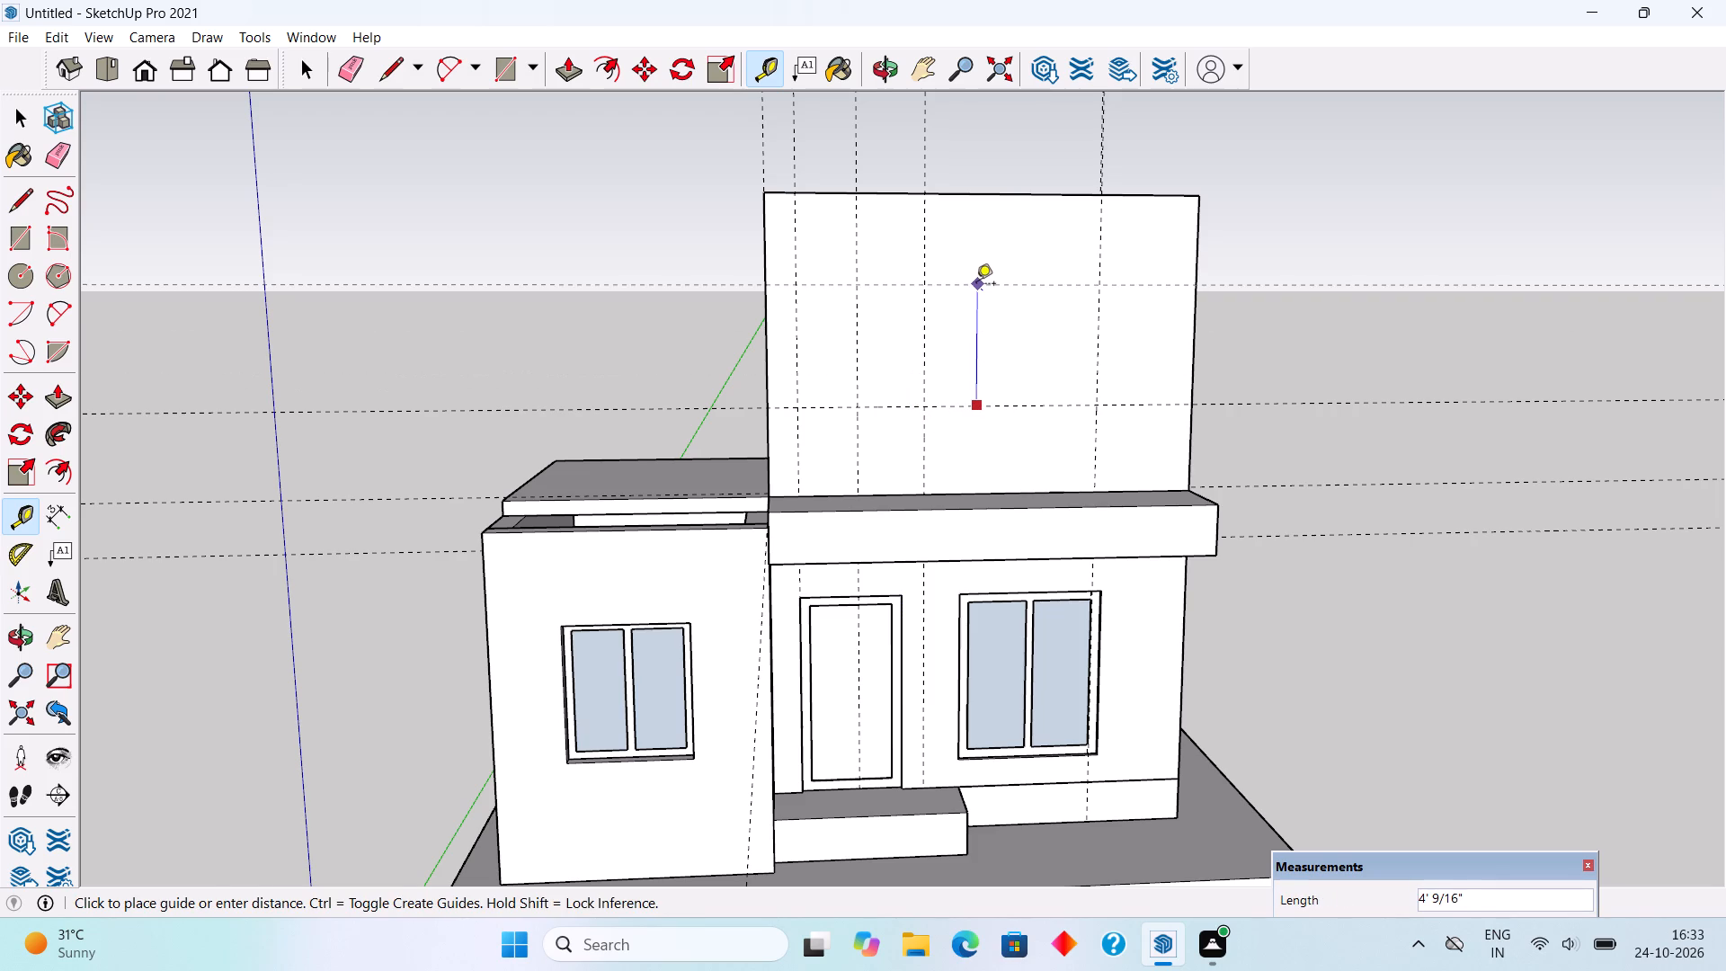
{"action": "type", "text": "4'"}
{"action": "key", "text": "Return"}
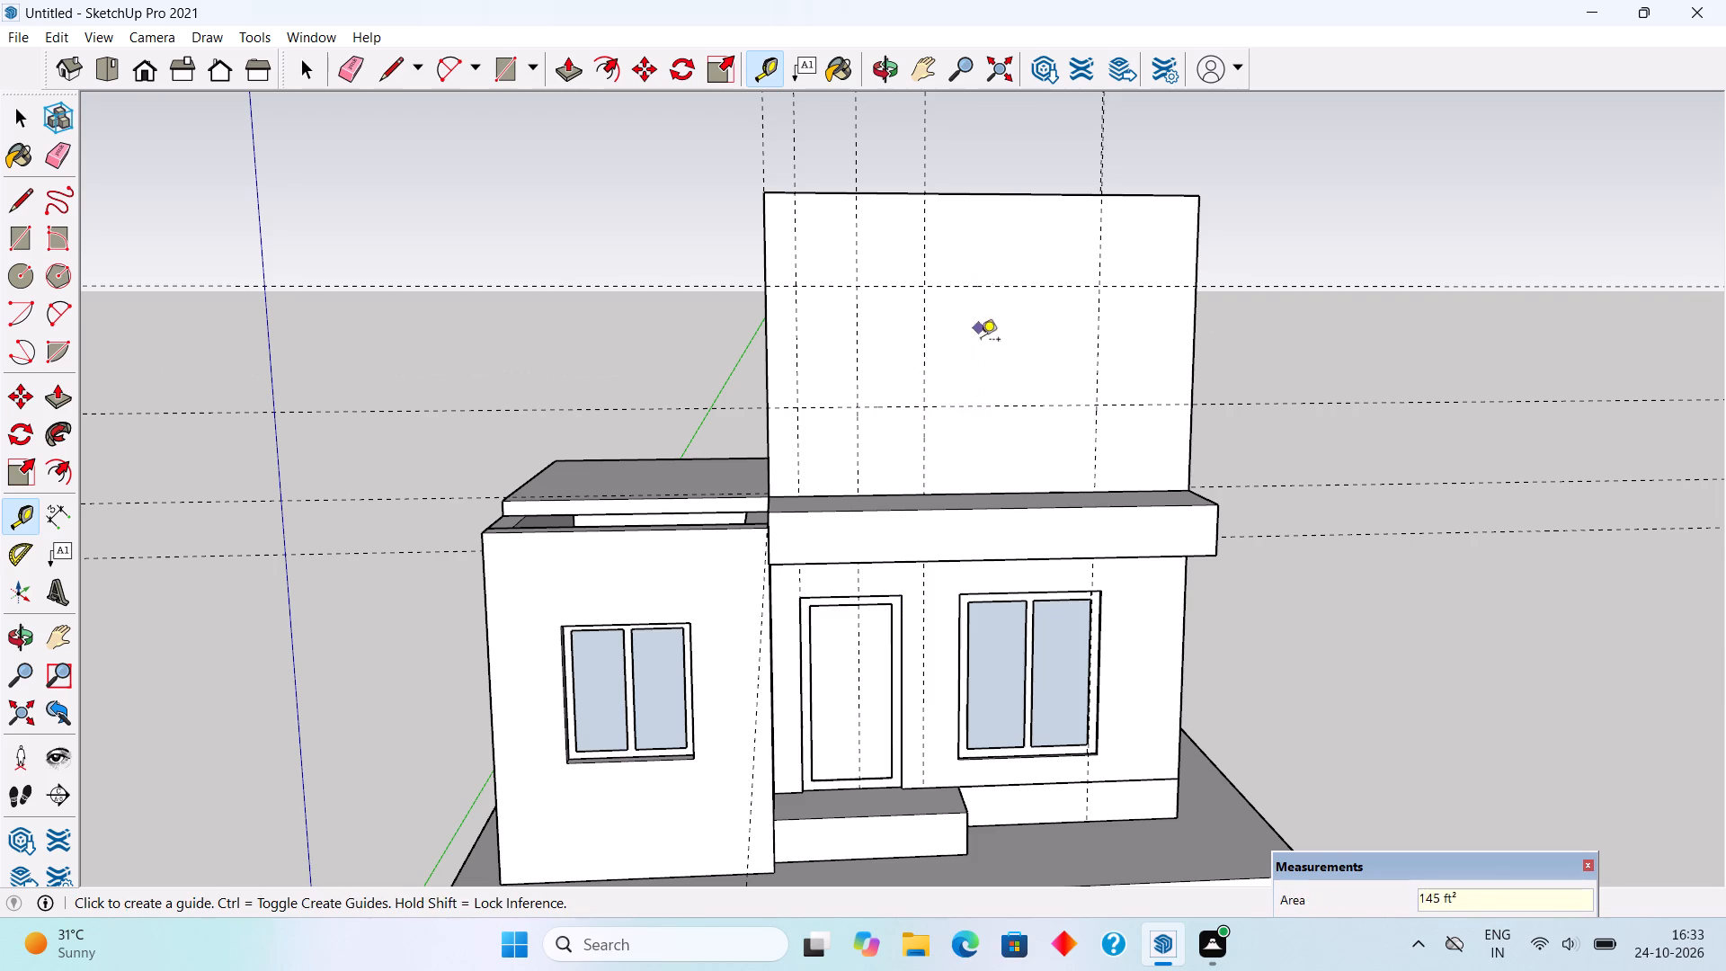
Inside the upper-storey wall group, draw a 5' 11" by 7' opening down to the base and a 2' by 4' window rectangle between the guides.
{"action": "key", "text": "space"}
{"action": "triple_click", "coordinate": [998, 399]}
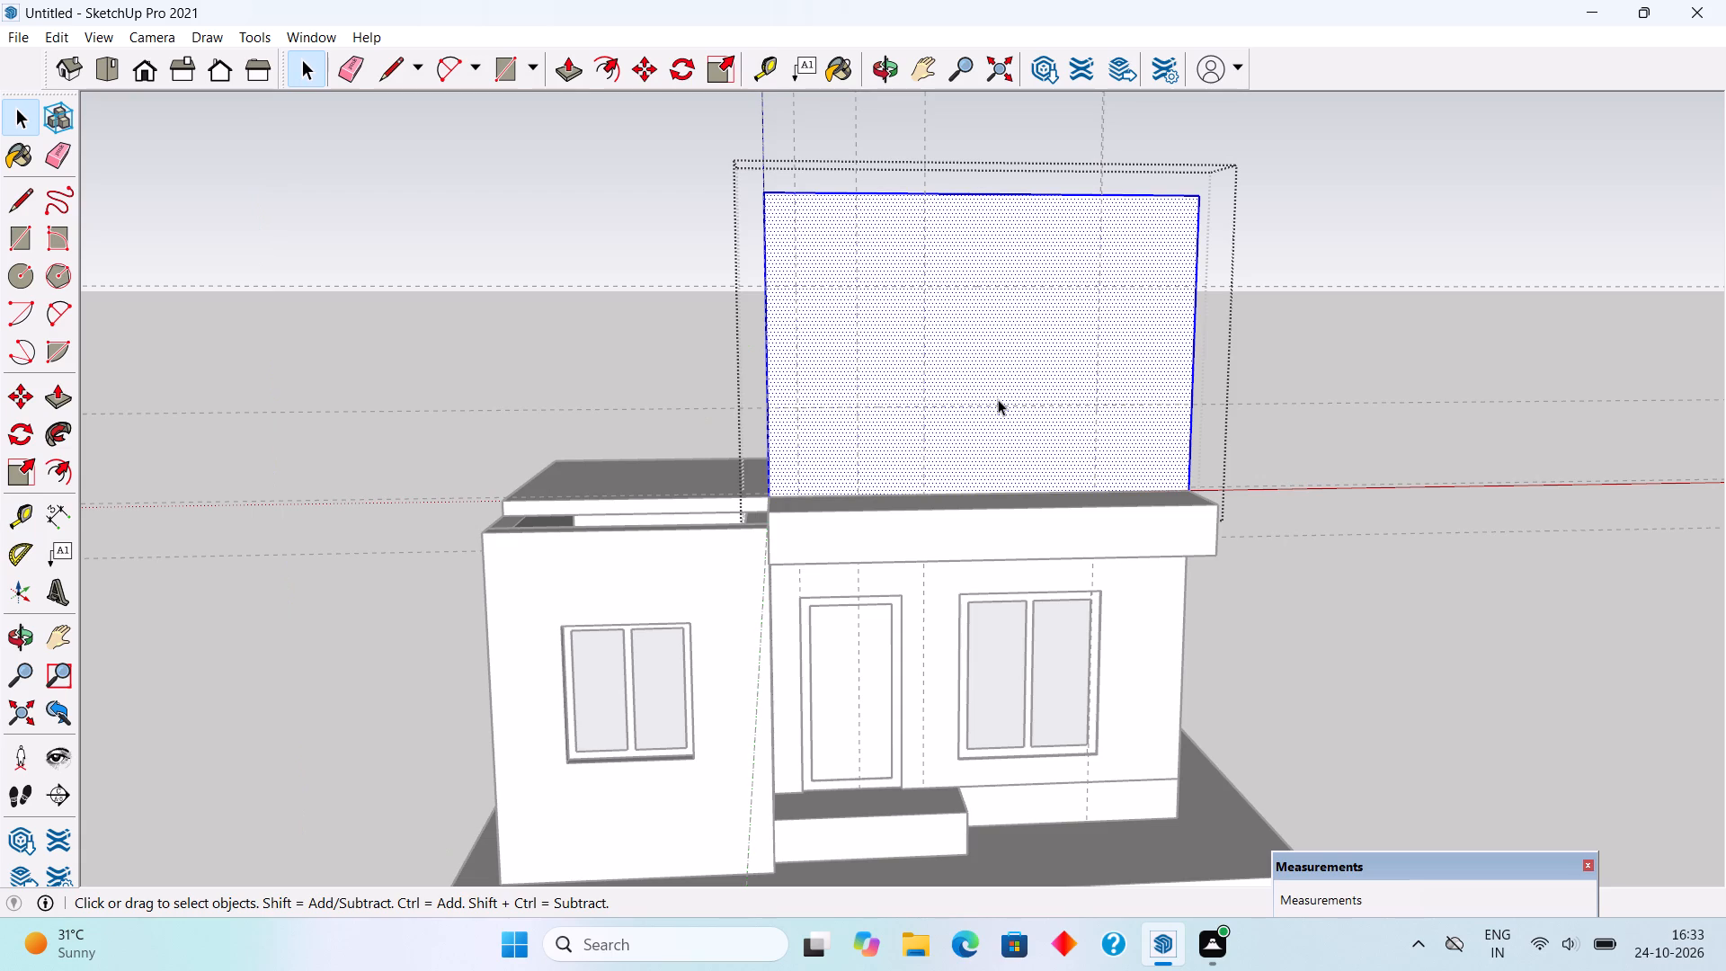
{"action": "key", "text": "r"}
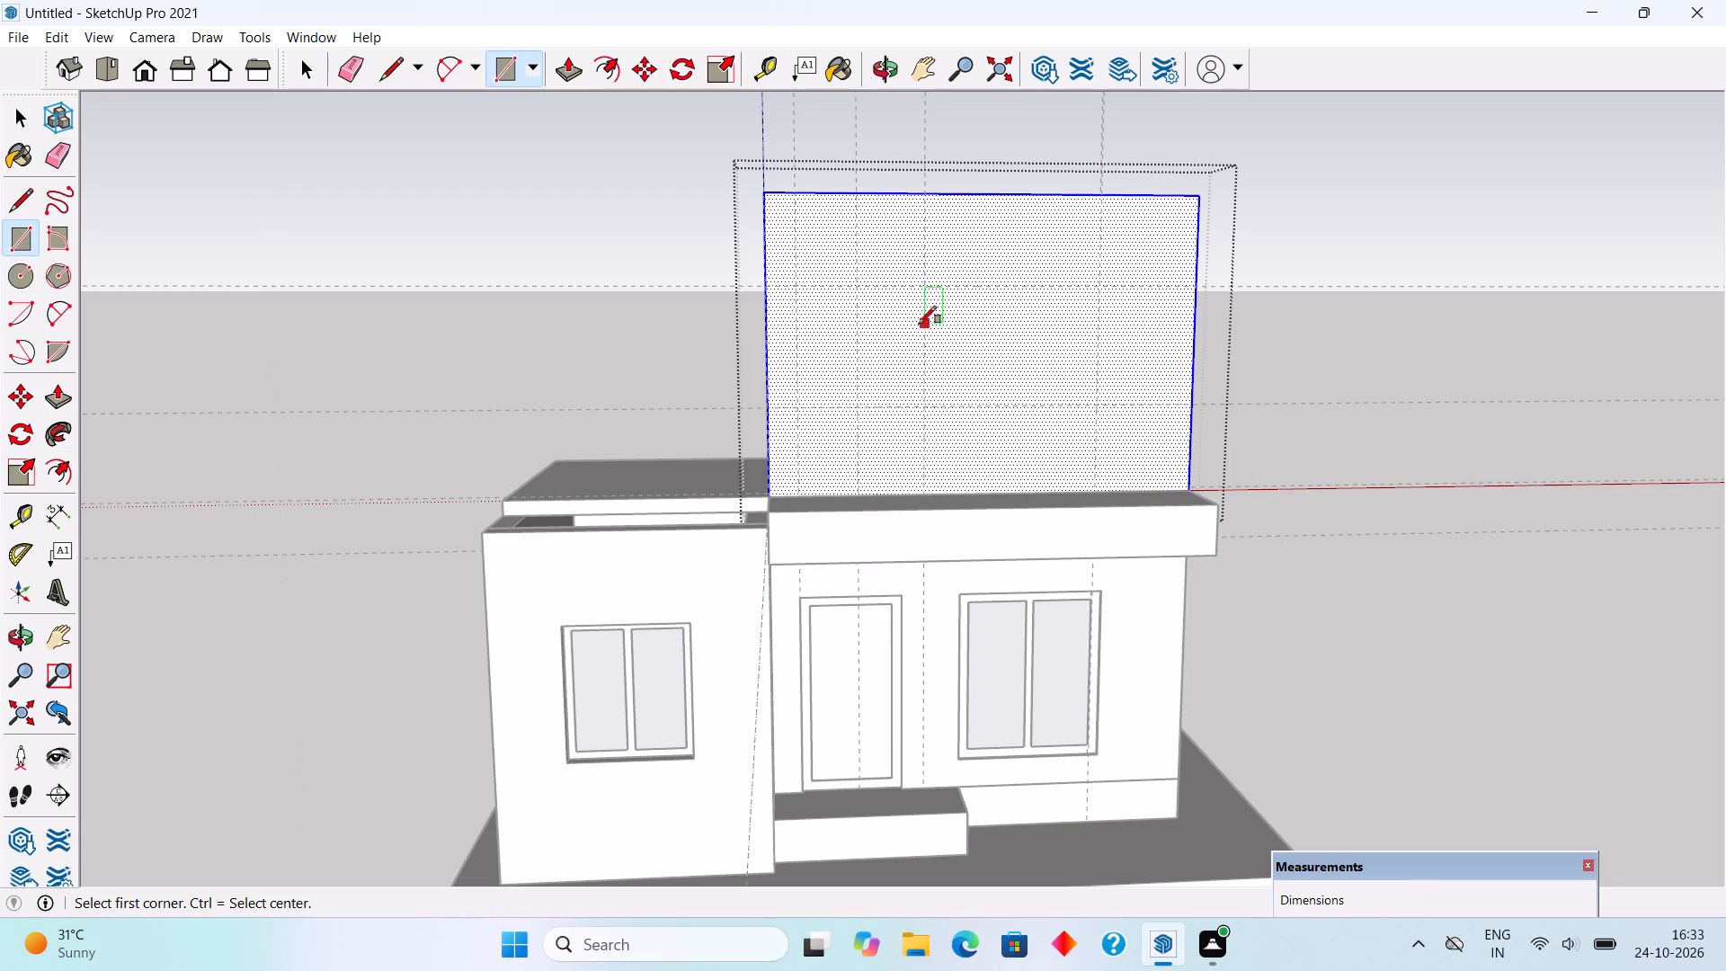
{"action": "left_click", "coordinate": [926, 287]}
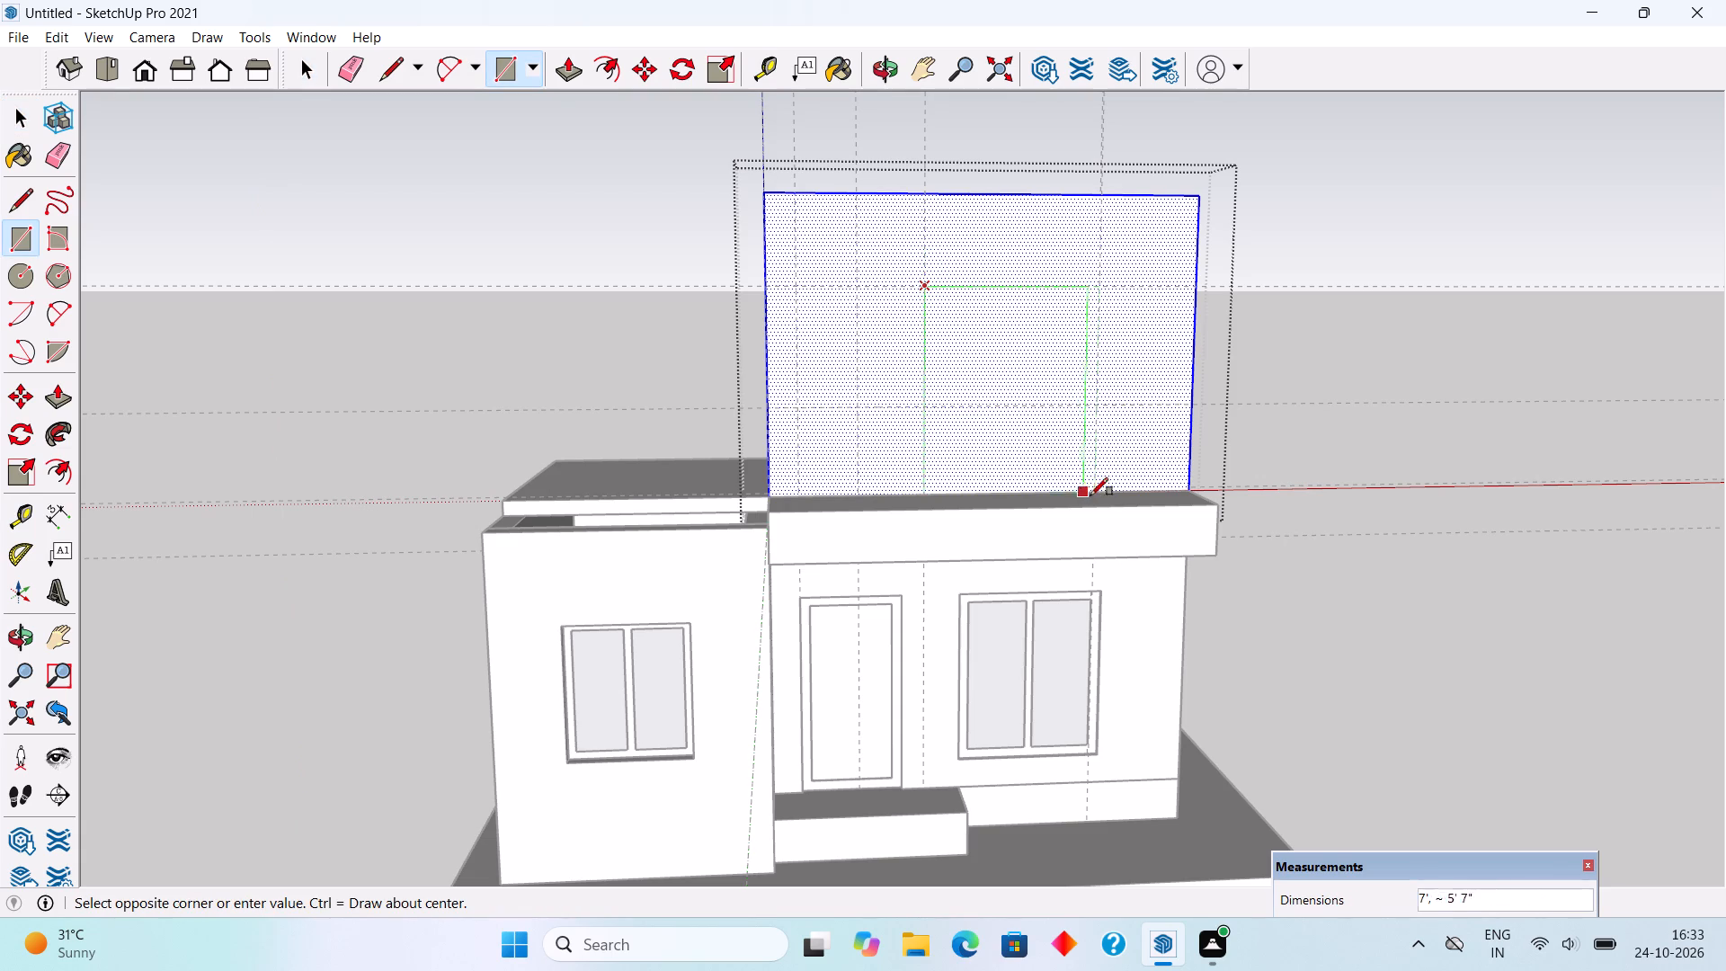
{"action": "left_click", "coordinate": [1092, 494]}
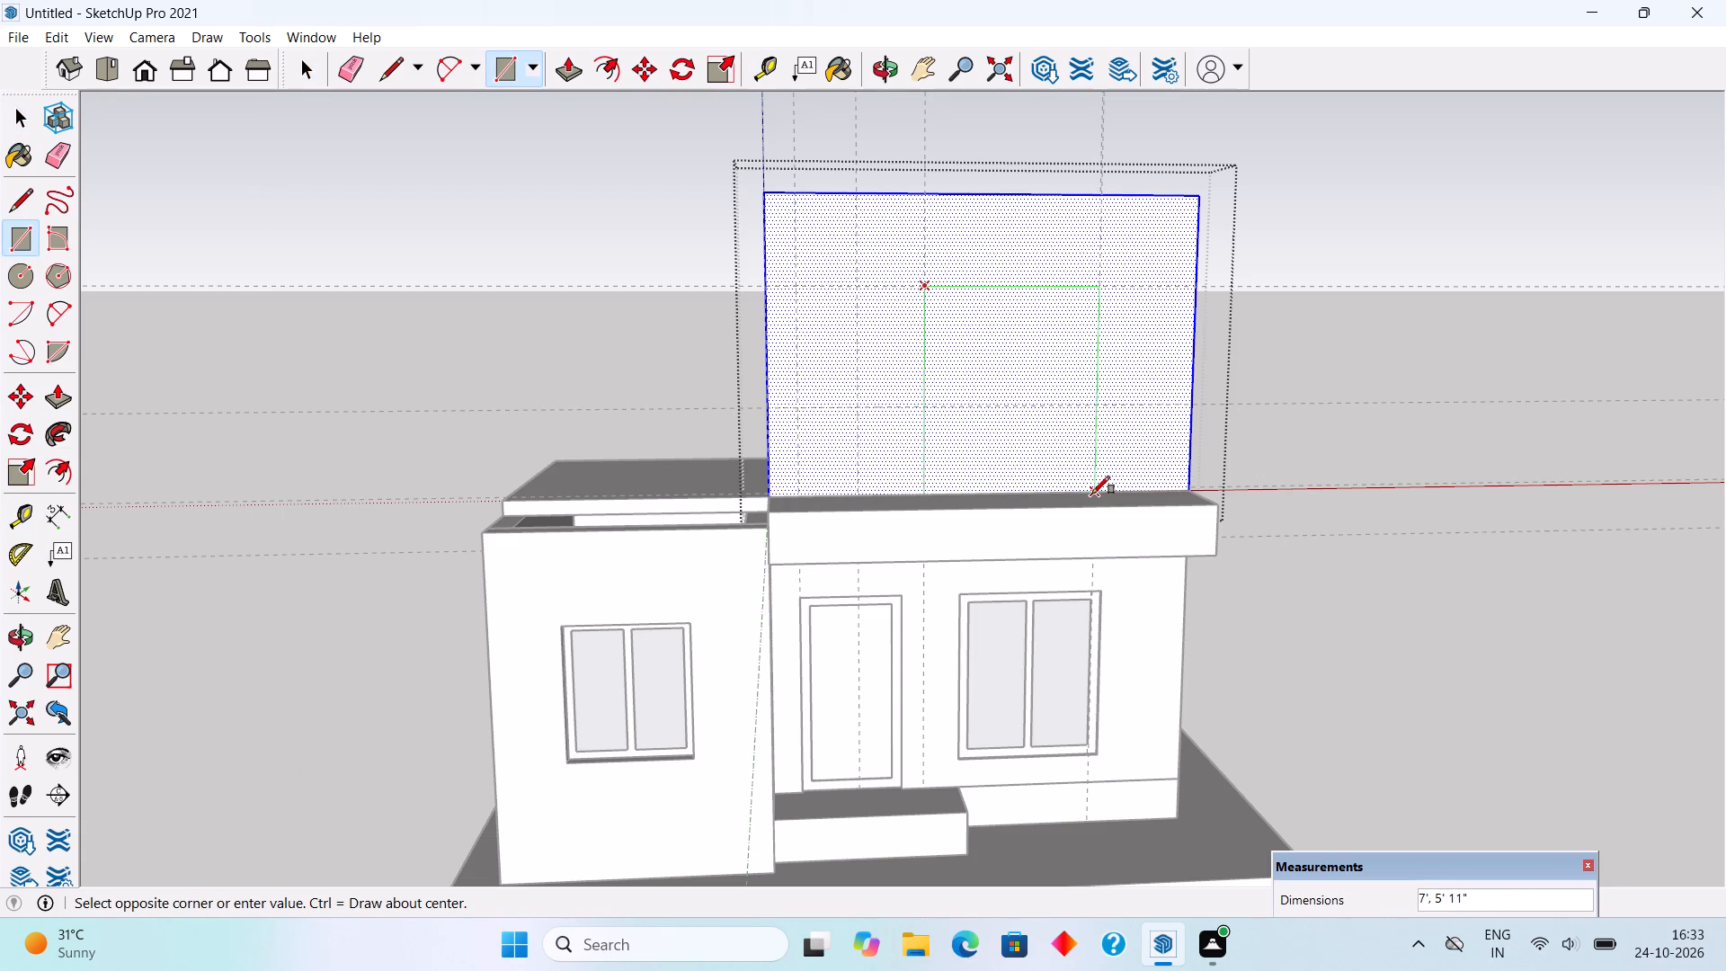
{"action": "left_click", "coordinate": [797, 284]}
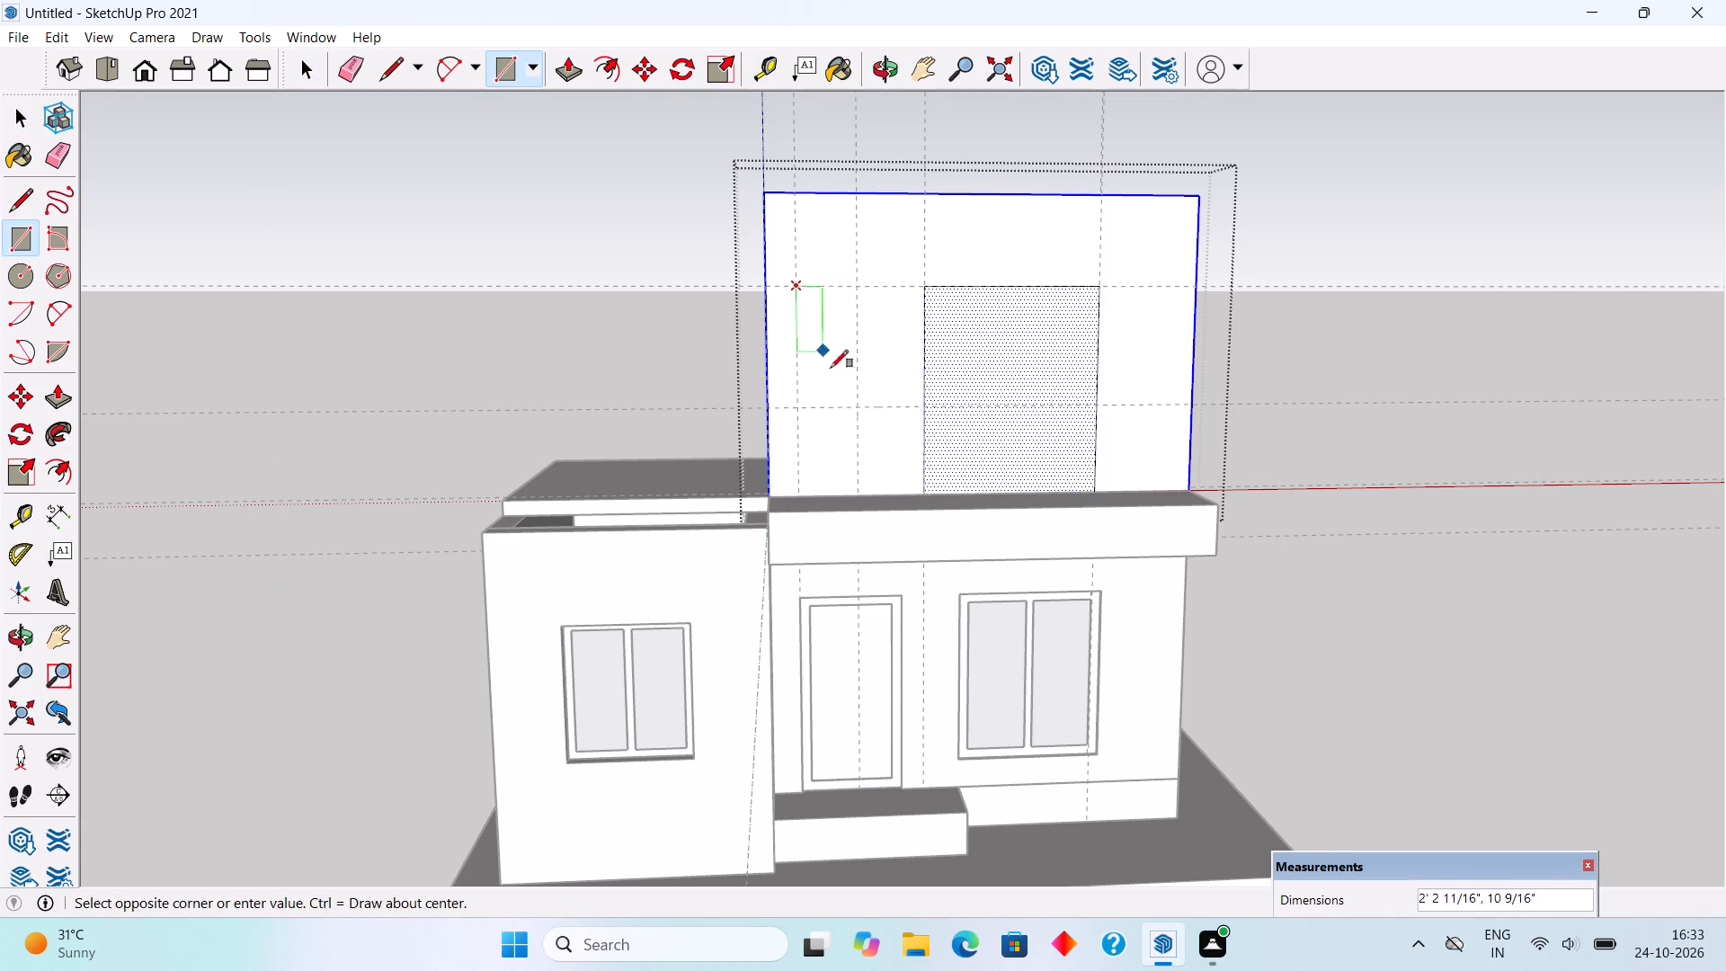
{"action": "left_click", "coordinate": [855, 403]}
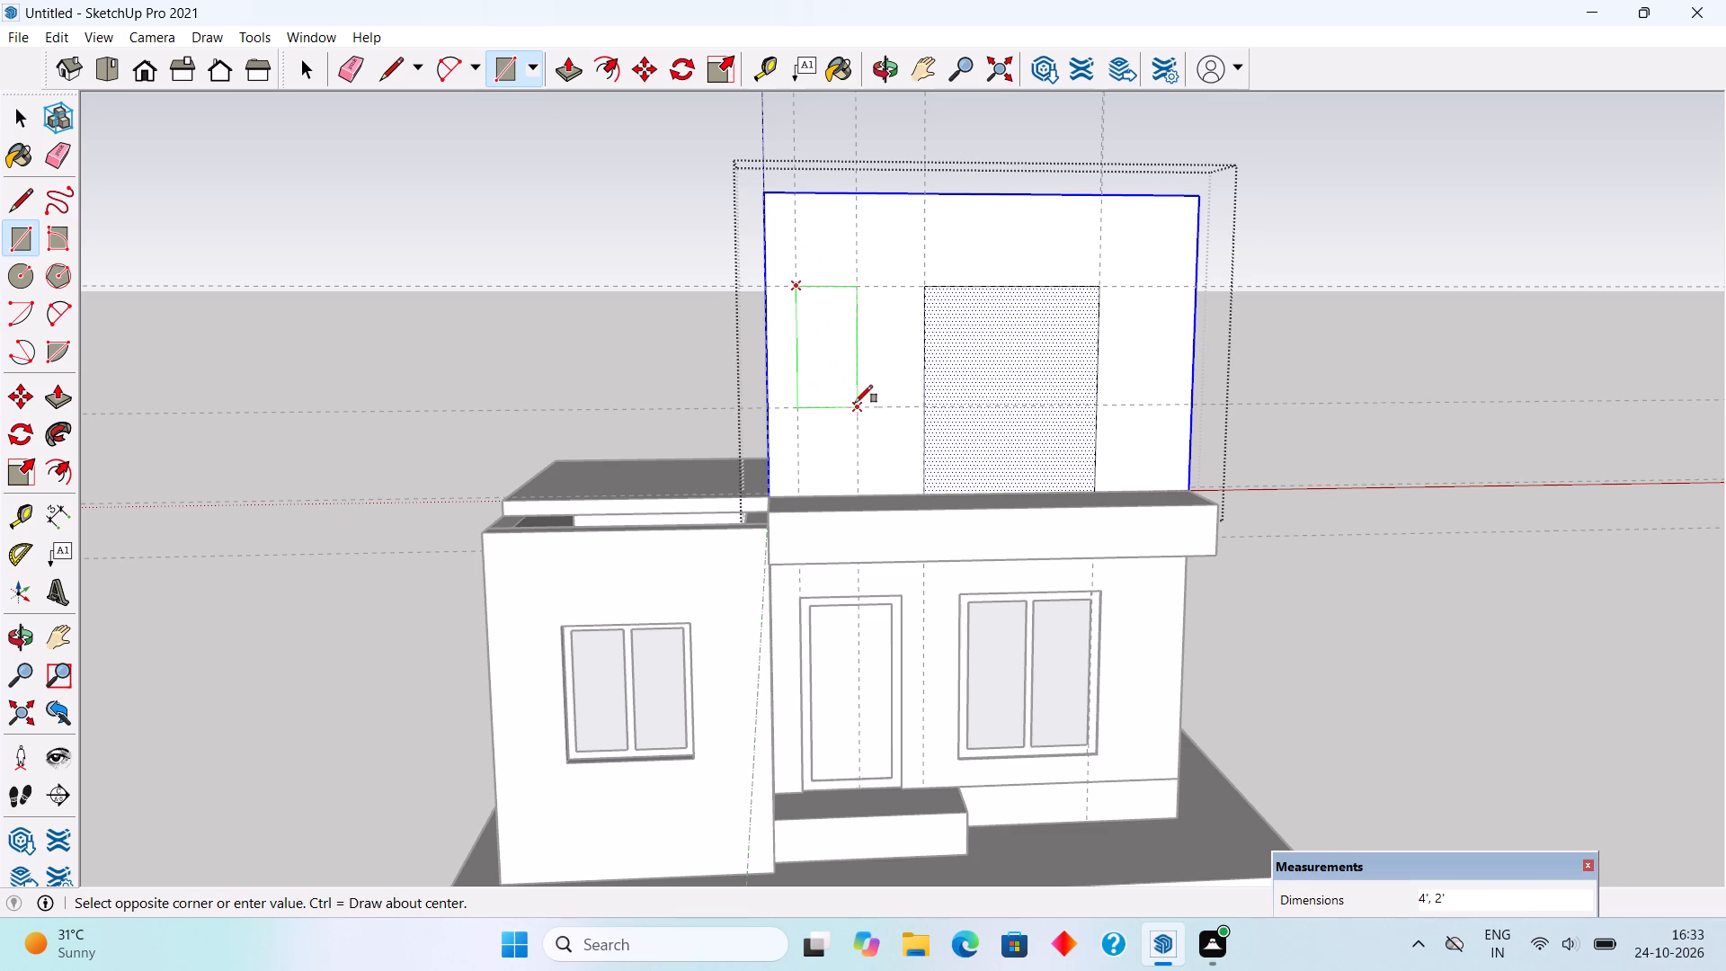
Push both rectangles 9" through the upper-storey wall to cut the openings, and close the wall group.
{"action": "key", "text": "space"}
{"action": "scroll", "coordinate": [1005, 154], "scroll_direction": "up", "scroll_amount": 5}
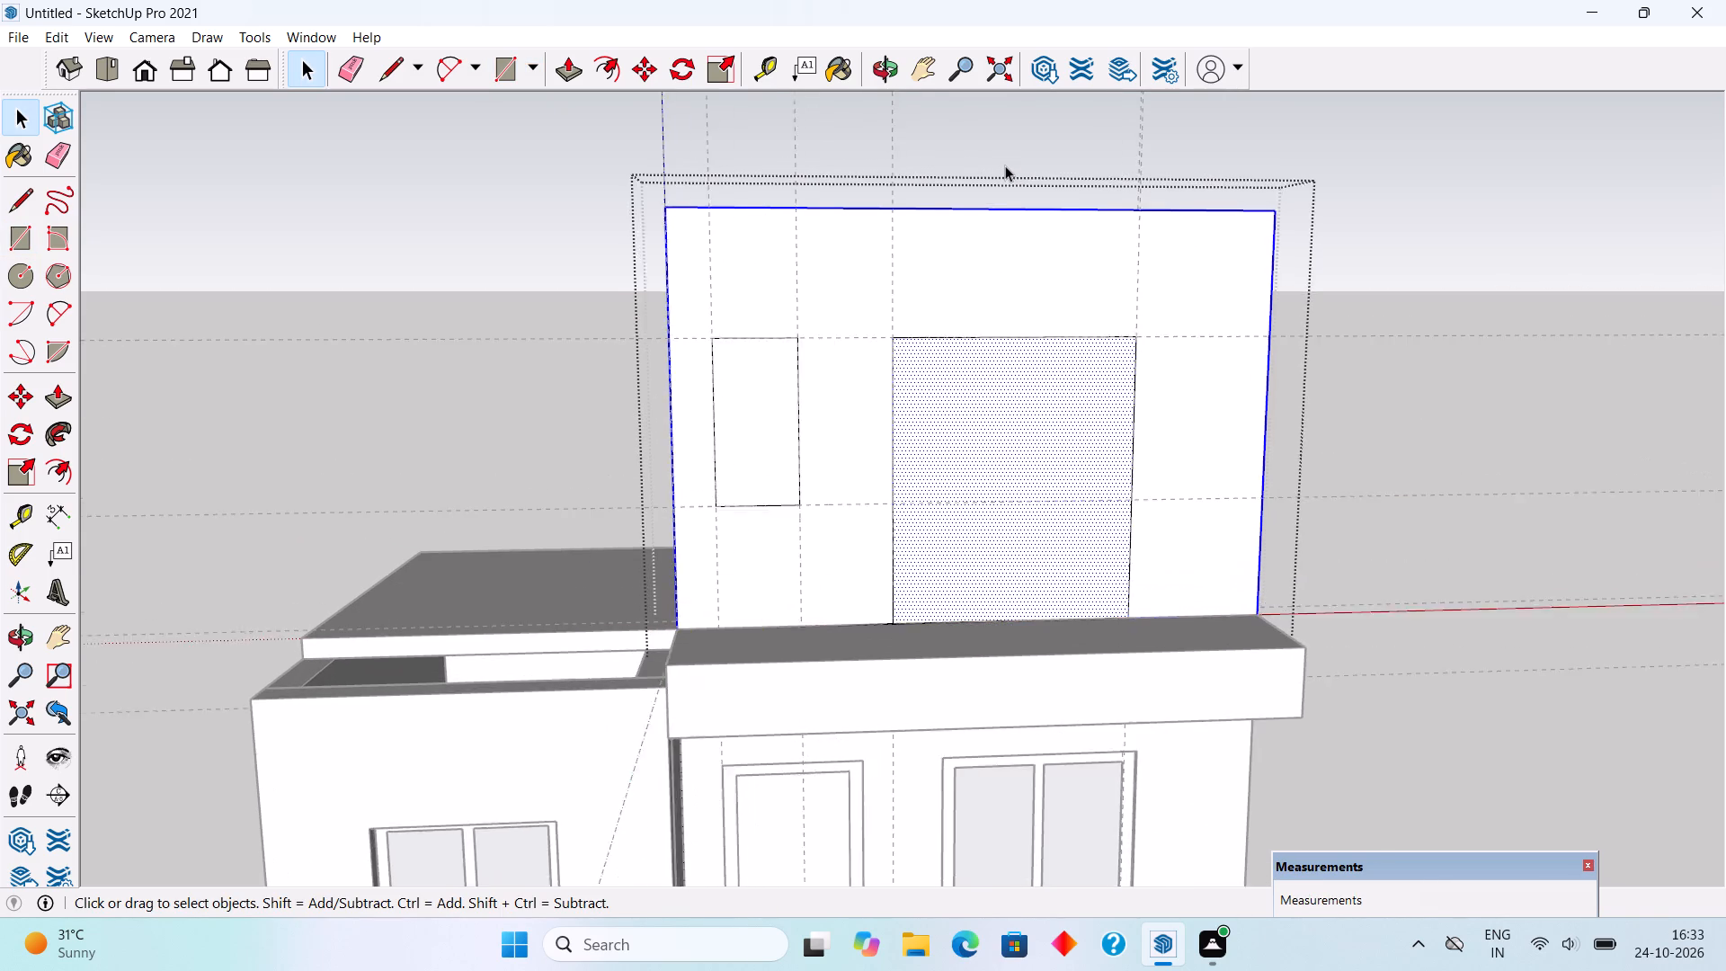
{"action": "scroll", "coordinate": [1005, 165], "scroll_direction": "up", "scroll_amount": 2}
{"action": "key", "text": "p"}
{"action": "left_click_drag", "start_coordinate": [1061, 561], "coordinate": [1022, 441]}
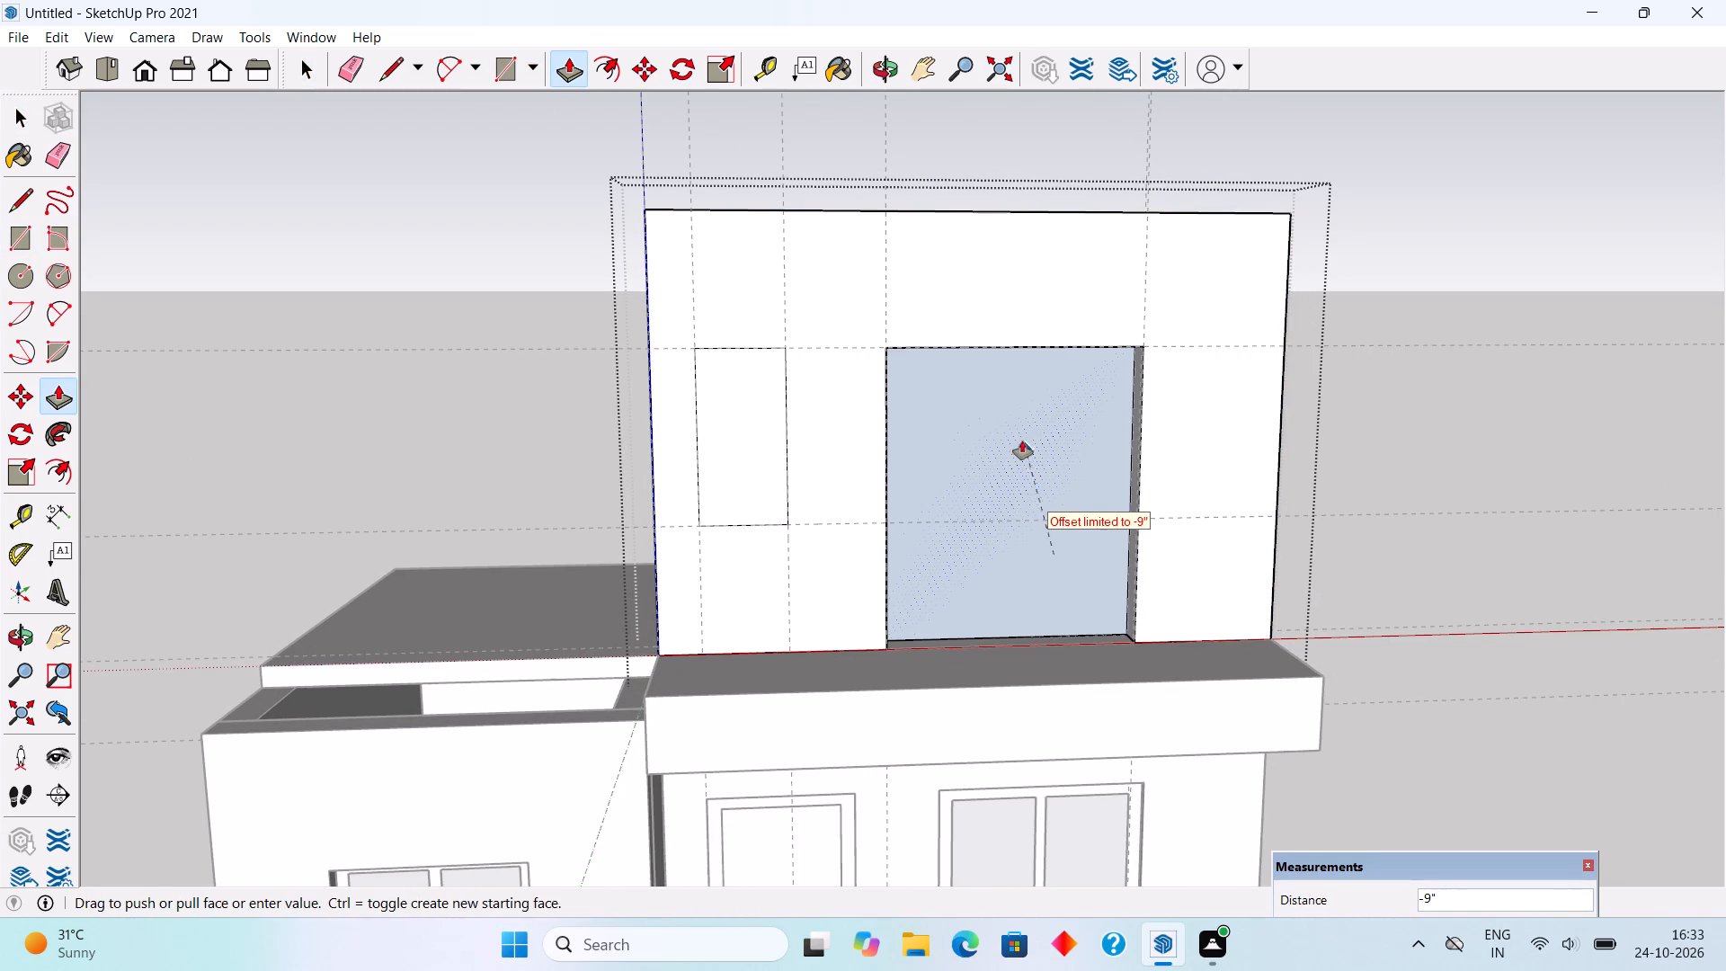
{"action": "left_click_drag", "start_coordinate": [1022, 441], "coordinate": [1019, 431]}
{"action": "left_click_drag", "start_coordinate": [741, 465], "coordinate": [752, 393]}
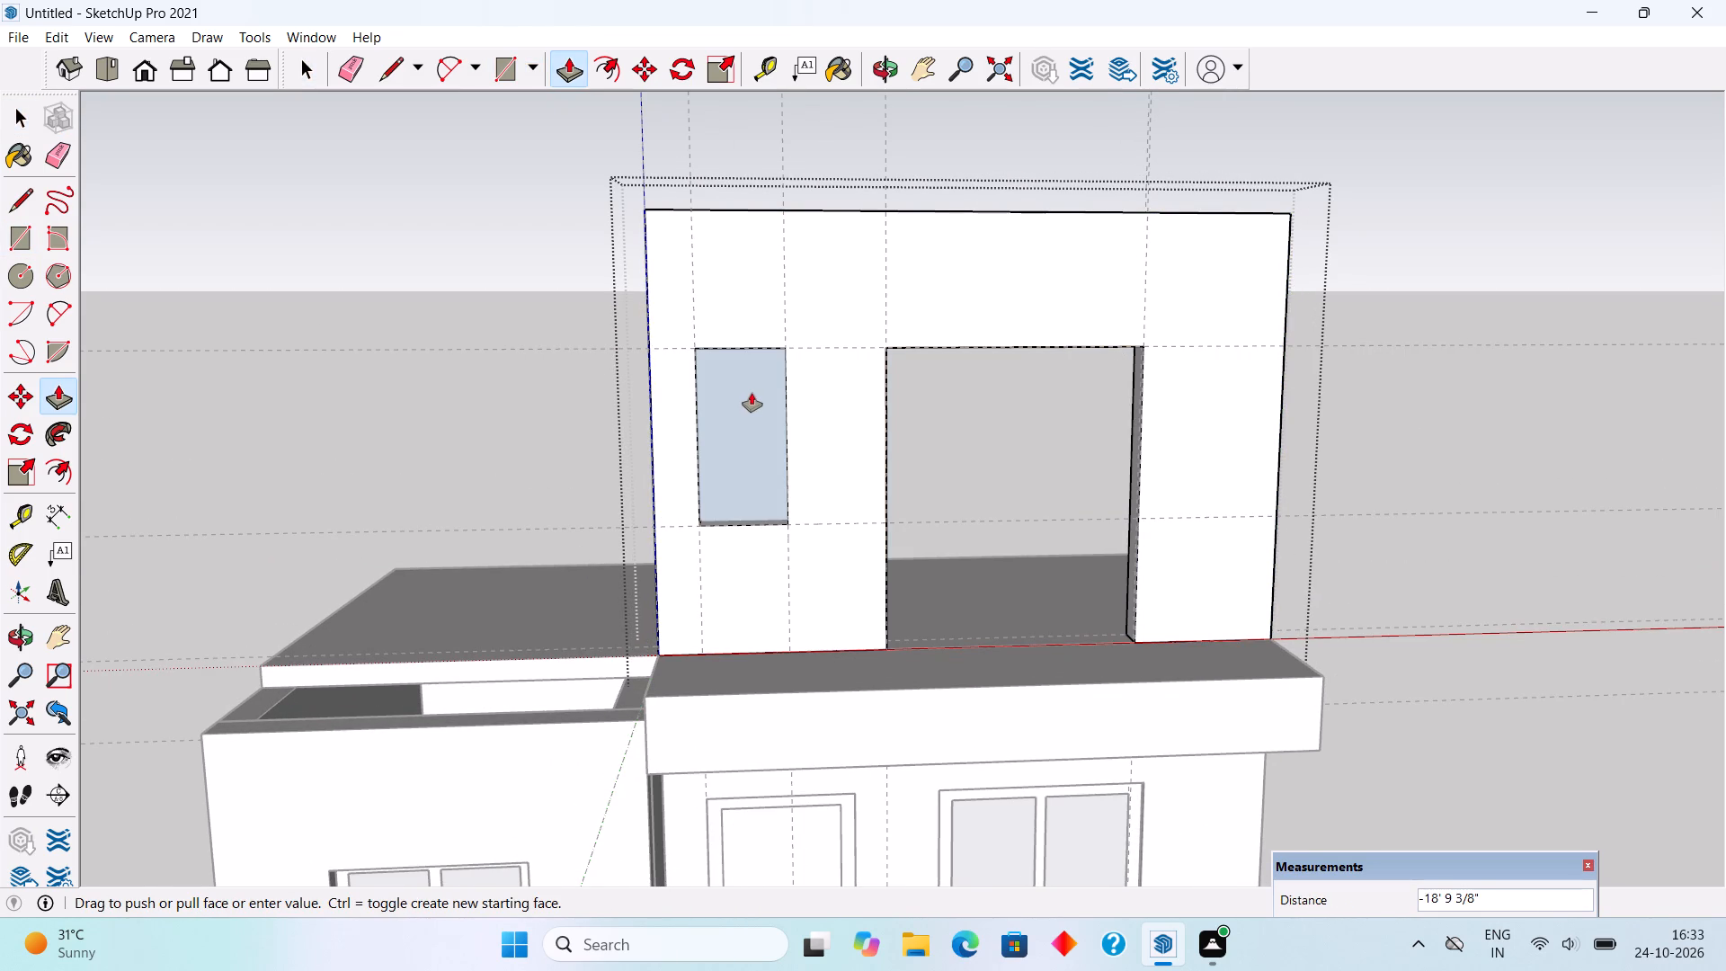
{"action": "left_click_drag", "start_coordinate": [752, 393], "coordinate": [758, 373]}
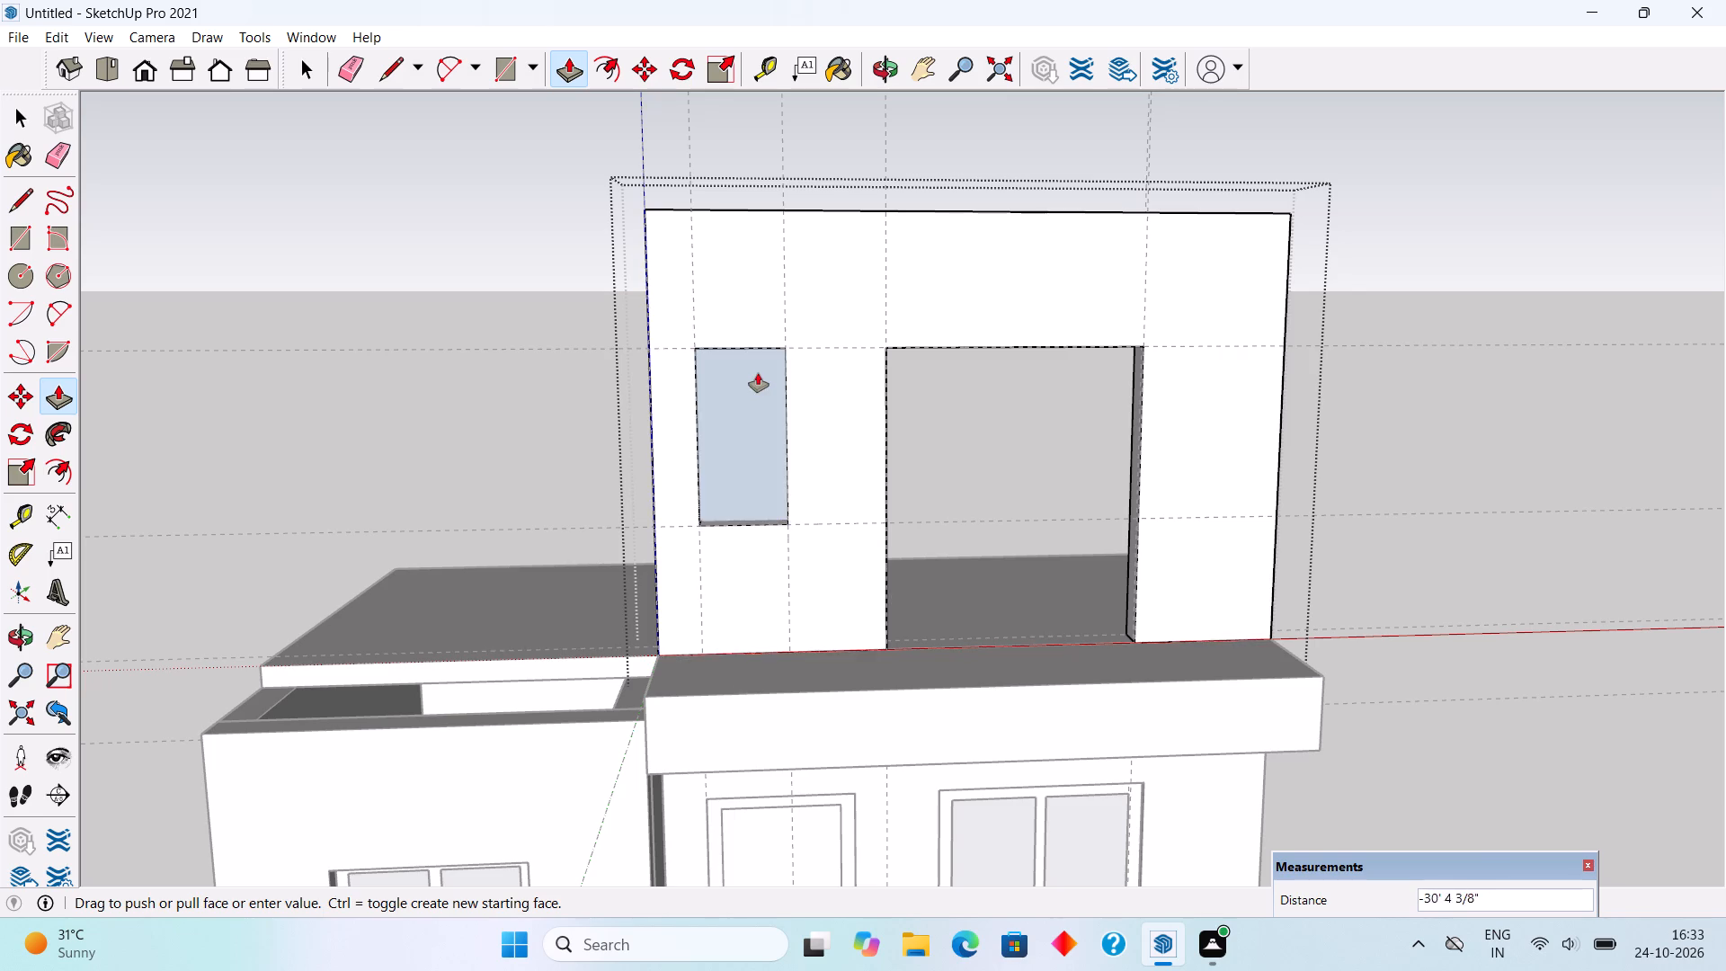
{"action": "left_click_drag", "start_coordinate": [758, 373], "coordinate": [745, 359]}
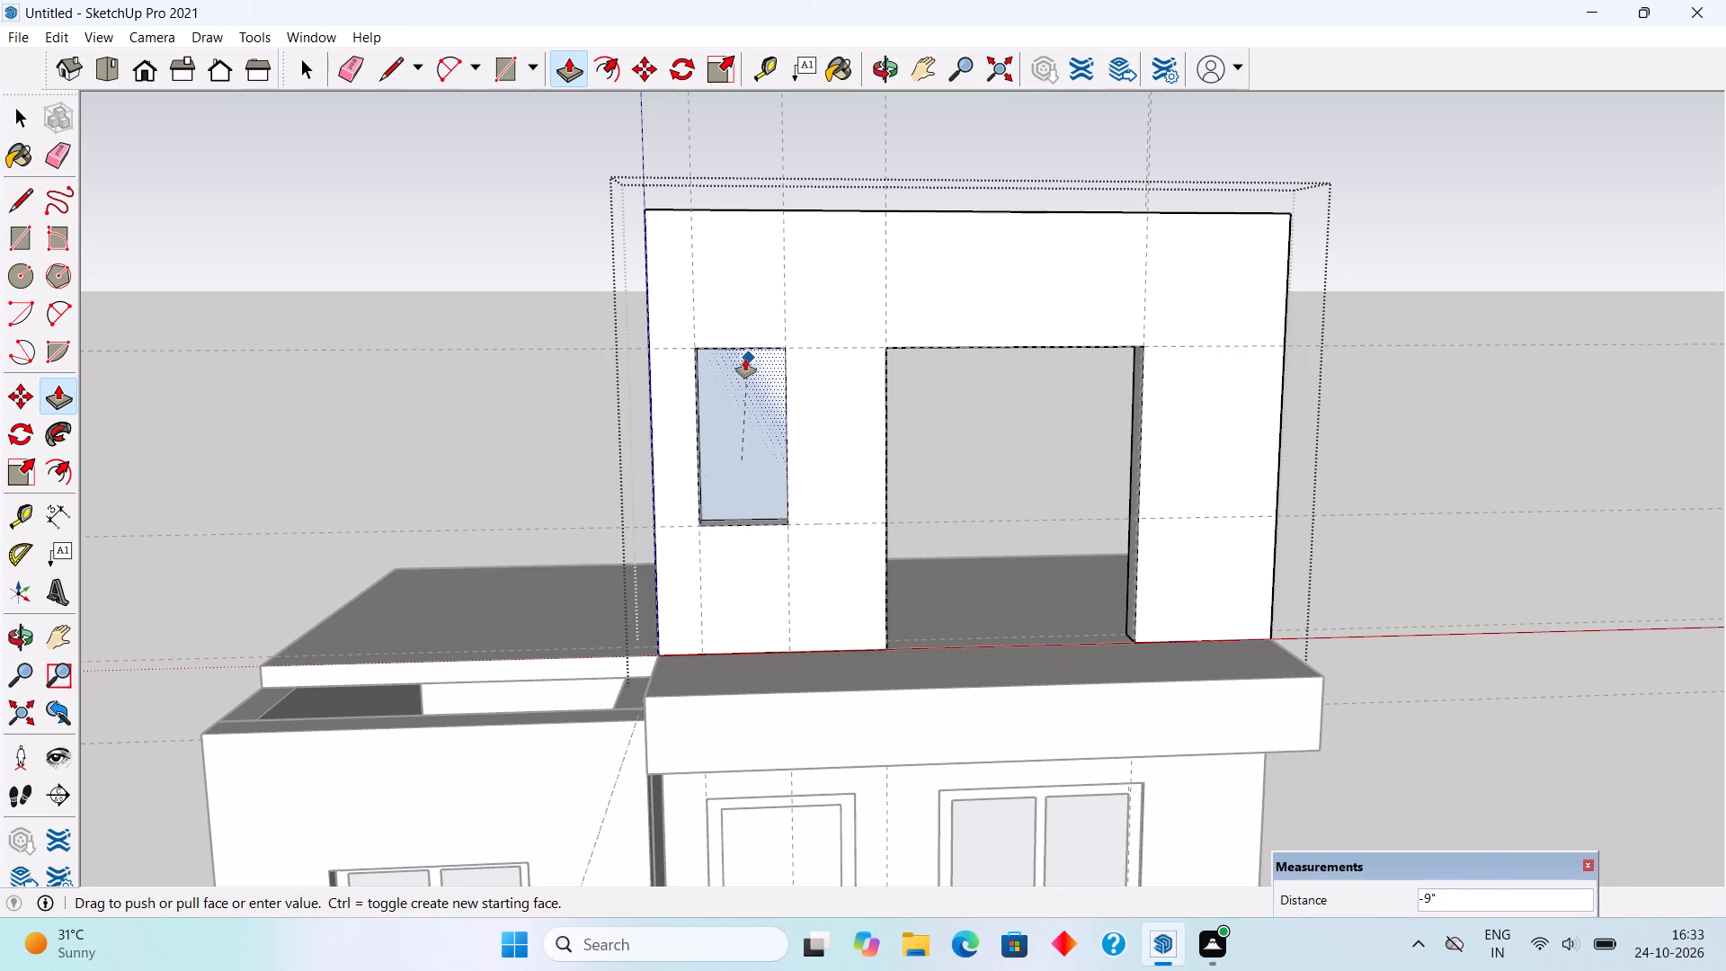
{"action": "left_click_drag", "start_coordinate": [745, 359], "coordinate": [742, 361]}
{"action": "key", "text": "space"}
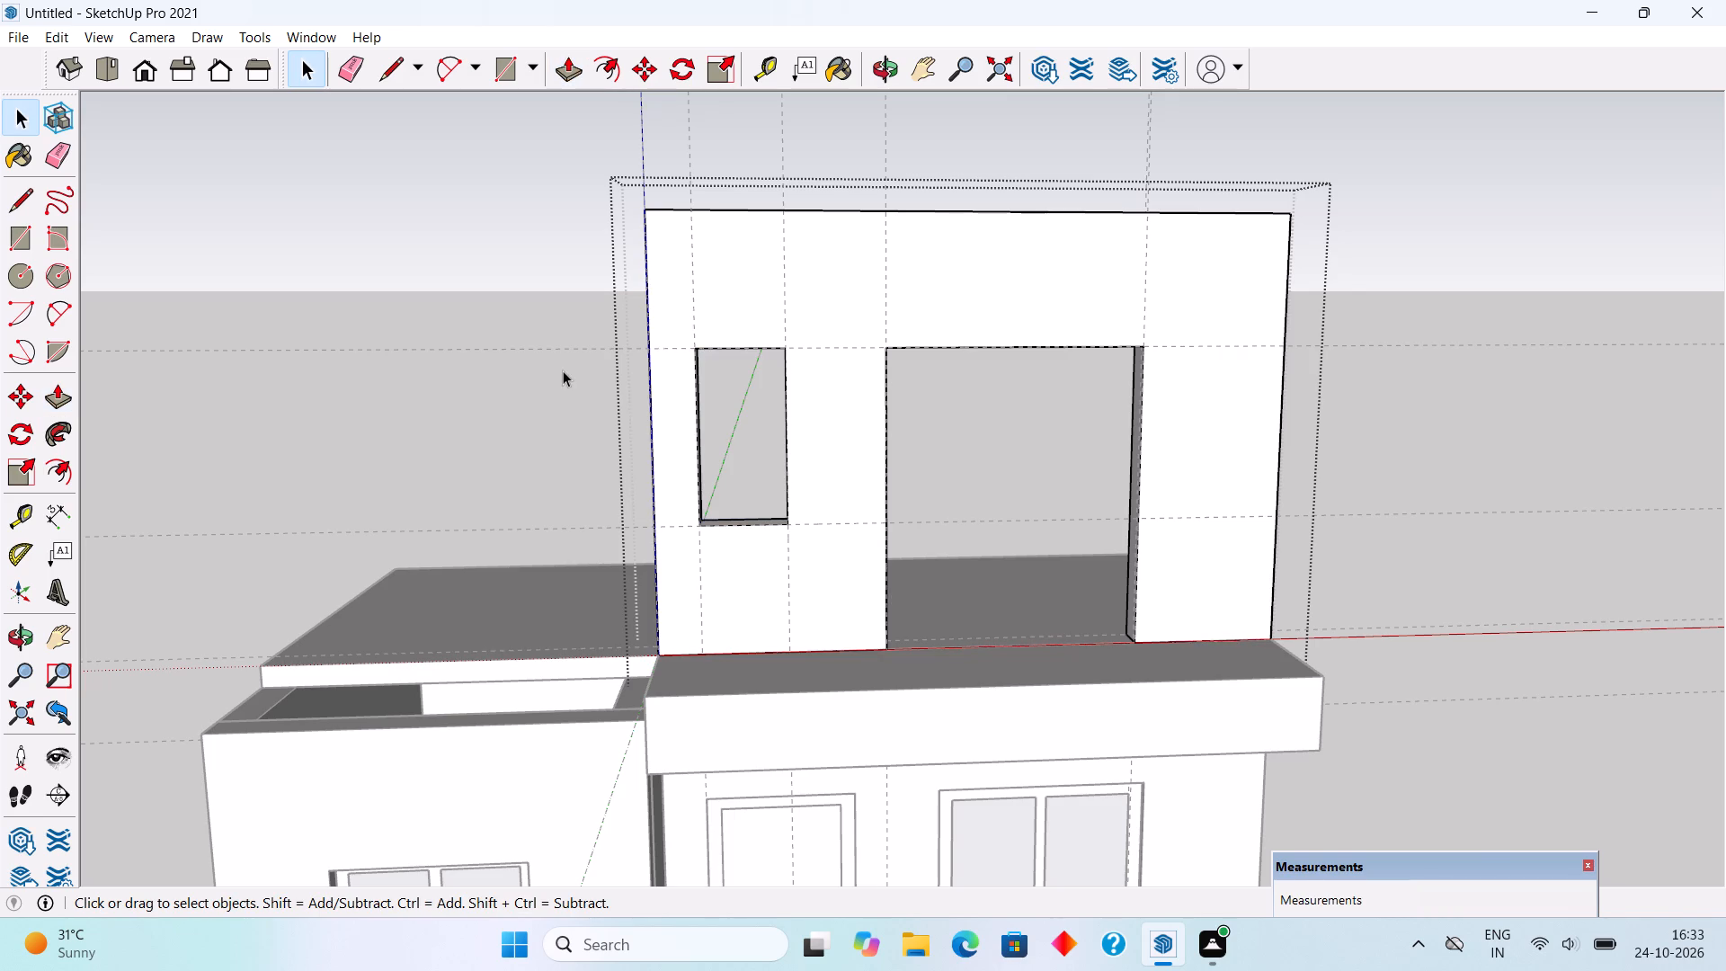
{"action": "left_click", "coordinate": [563, 370]}
Examine the base of the large opening where the wall meets the slab and canopy, and clear any selection.
{"action": "scroll", "coordinate": [1210, 534], "scroll_direction": "up", "scroll_amount": 5}
{"action": "middle_click_drag", "start_coordinate": [1172, 679], "coordinate": [1154, 793]}
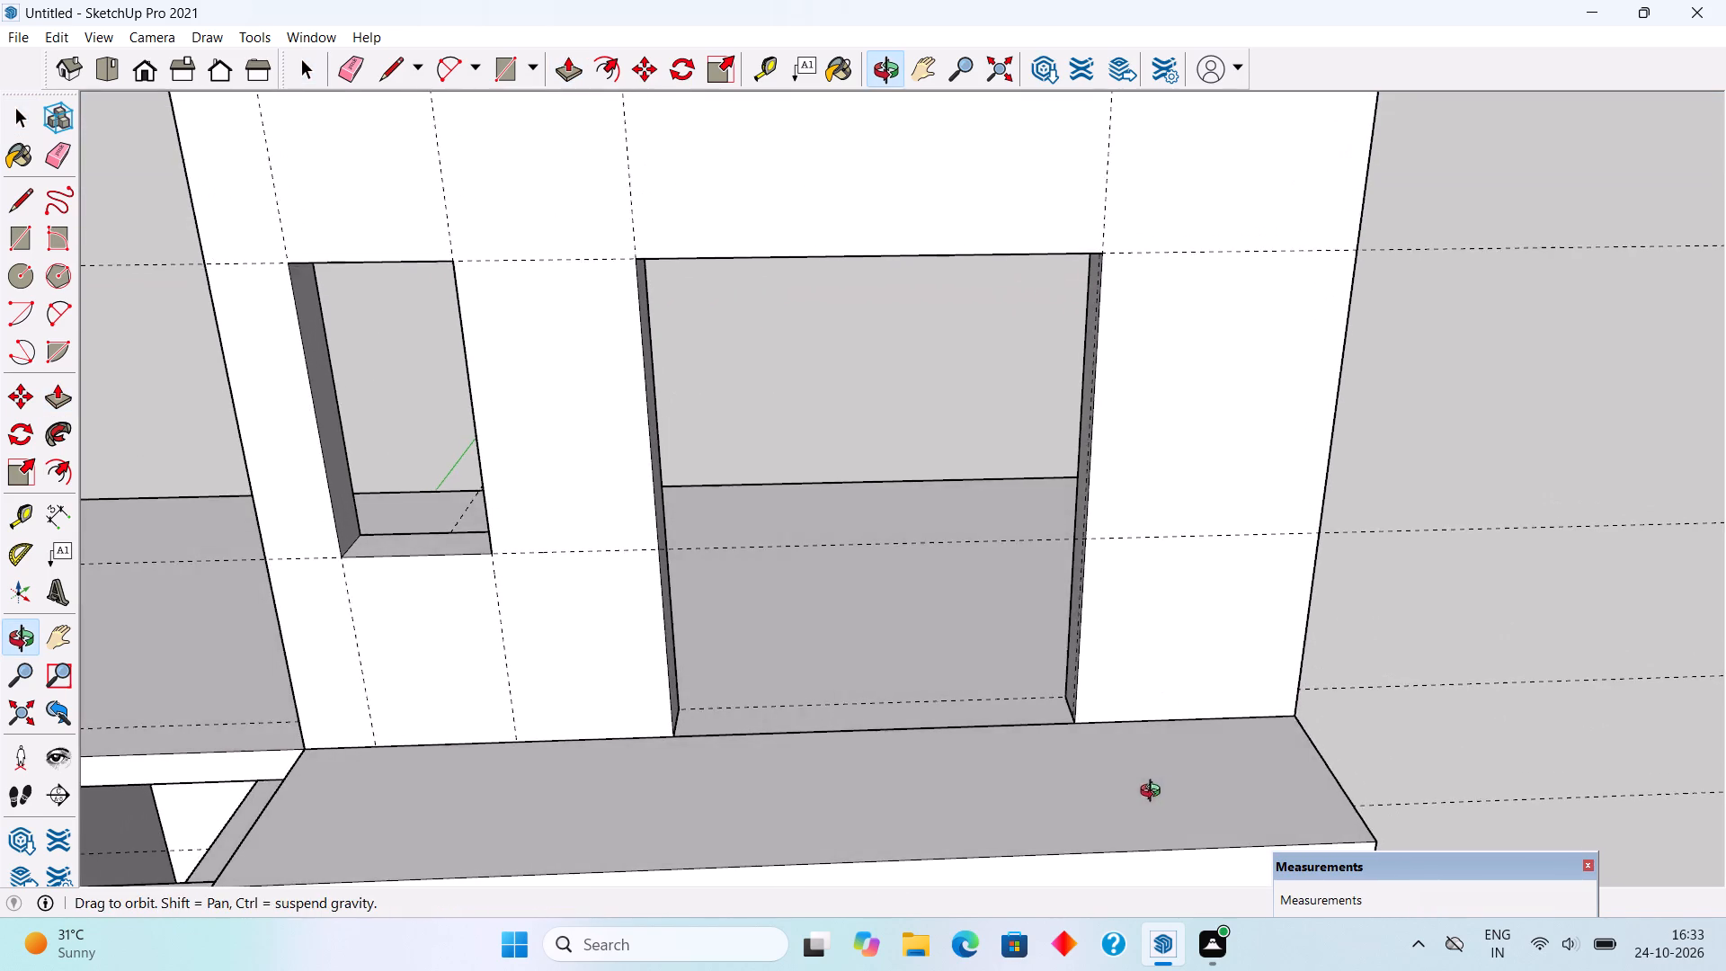
{"action": "middle_click_drag", "start_coordinate": [1154, 793], "coordinate": [1153, 795]}
{"action": "scroll", "coordinate": [989, 718], "scroll_direction": "up", "scroll_amount": 3}
{"action": "left_click", "coordinate": [979, 731]}
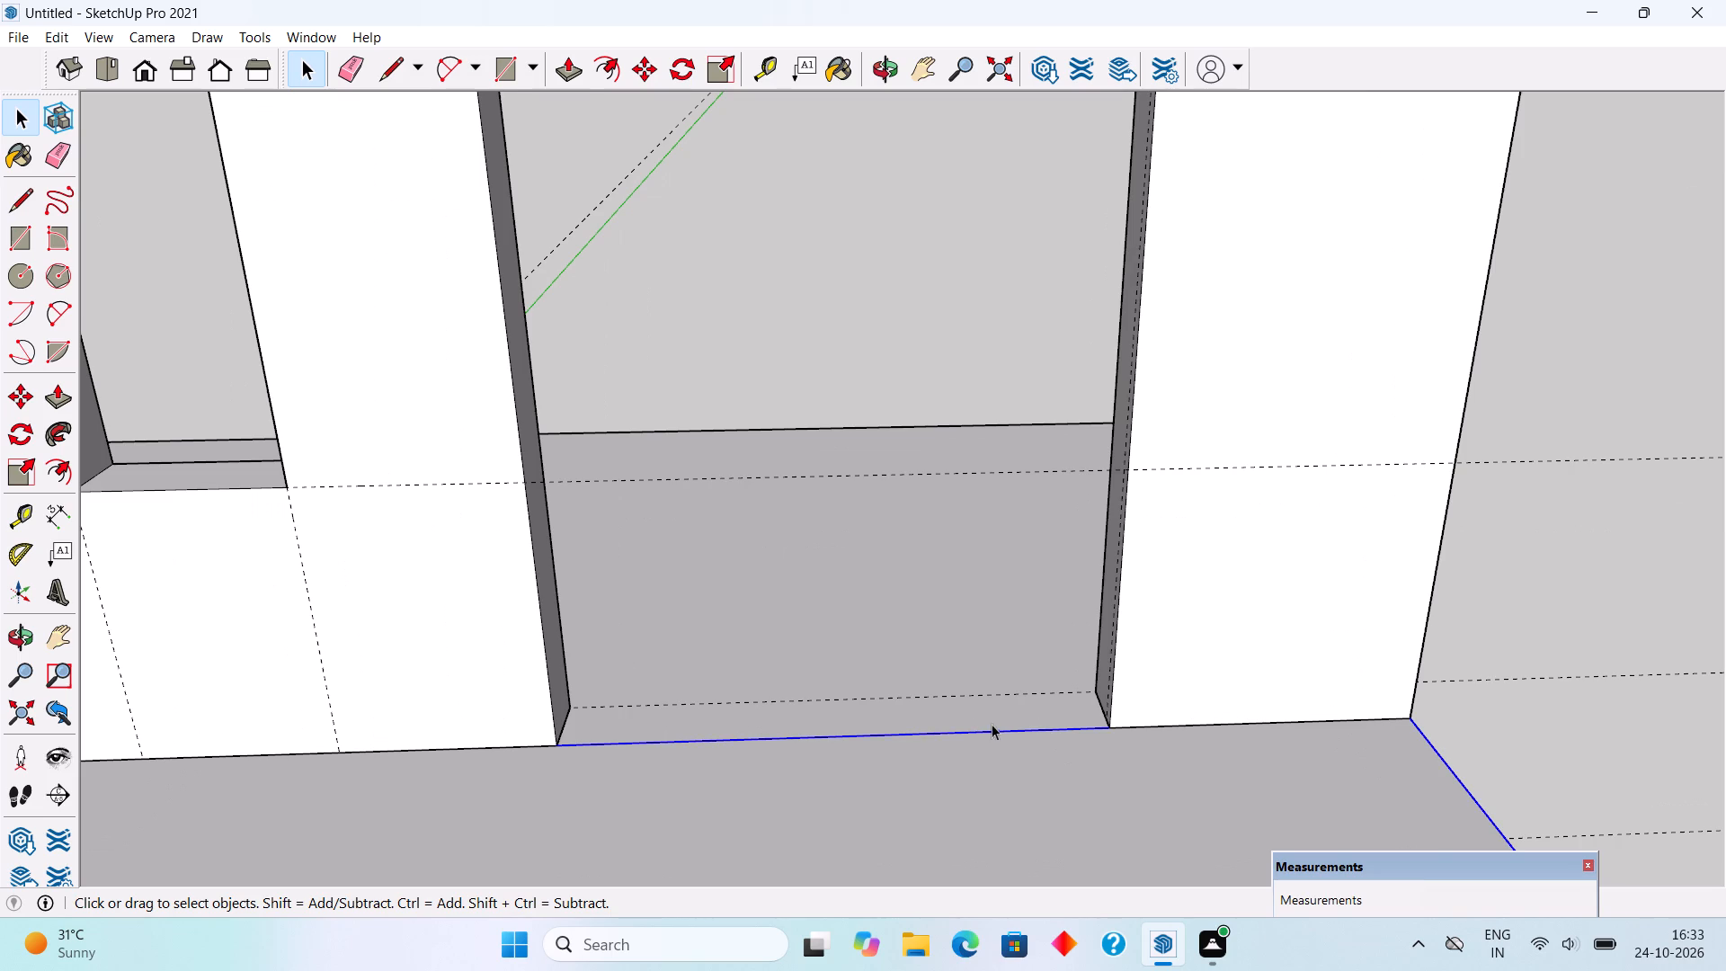
{"action": "left_click", "coordinate": [1428, 583]}
{"action": "left_click", "coordinate": [1623, 583]}
Fill the large upper-storey opening with a 5' 11" by 7' rectangle and offset its outline 4" inward.
{"action": "scroll", "coordinate": [1526, 626], "scroll_direction": "down", "scroll_amount": 2}
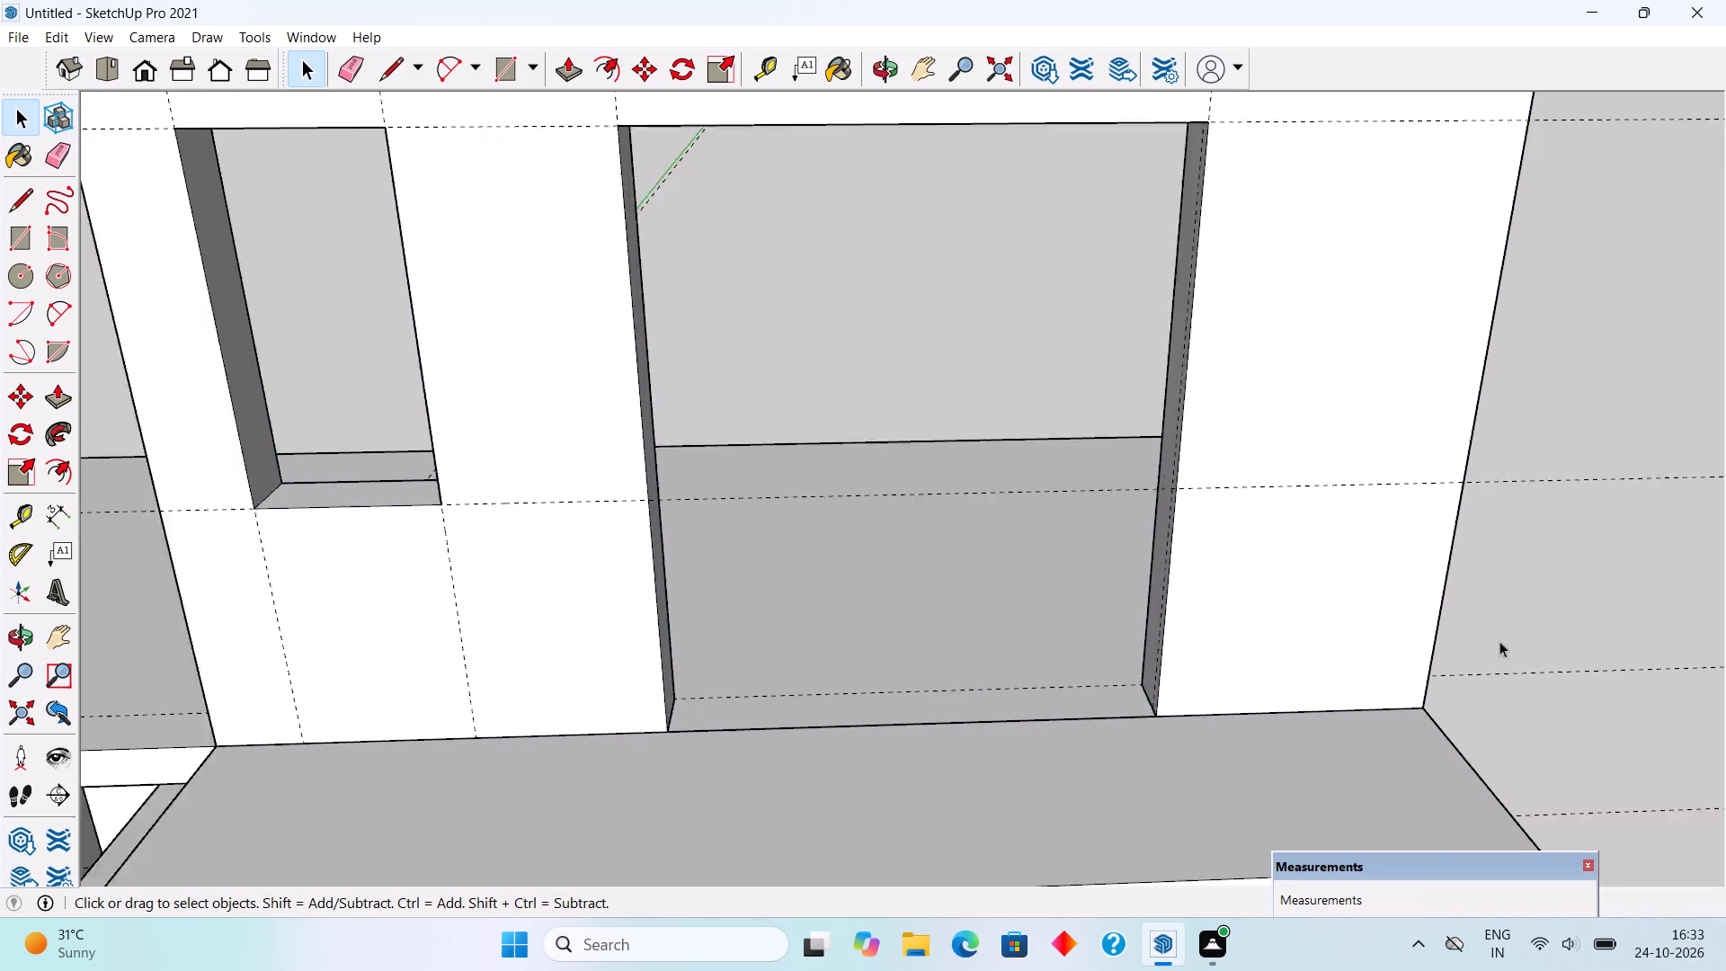
{"action": "scroll", "coordinate": [1499, 641], "scroll_direction": "down", "scroll_amount": 3}
{"action": "middle_click_drag", "start_coordinate": [1340, 704], "coordinate": [1313, 588]}
{"action": "key", "text": "r"}
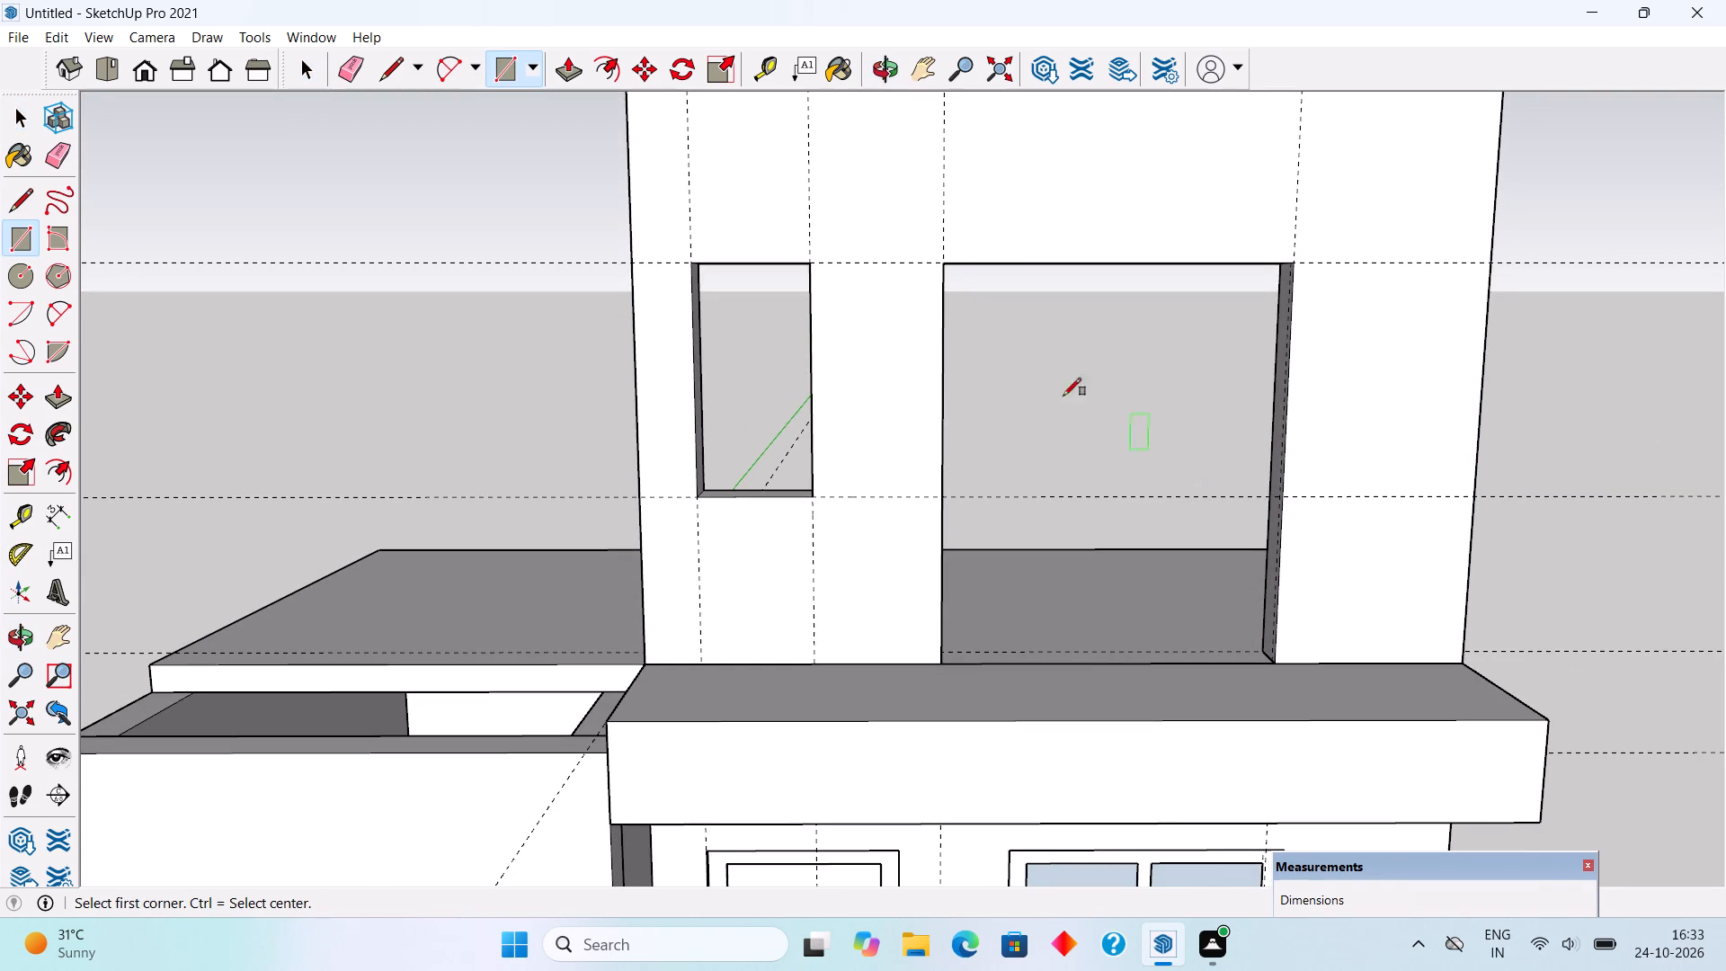
{"action": "left_click", "coordinate": [941, 264]}
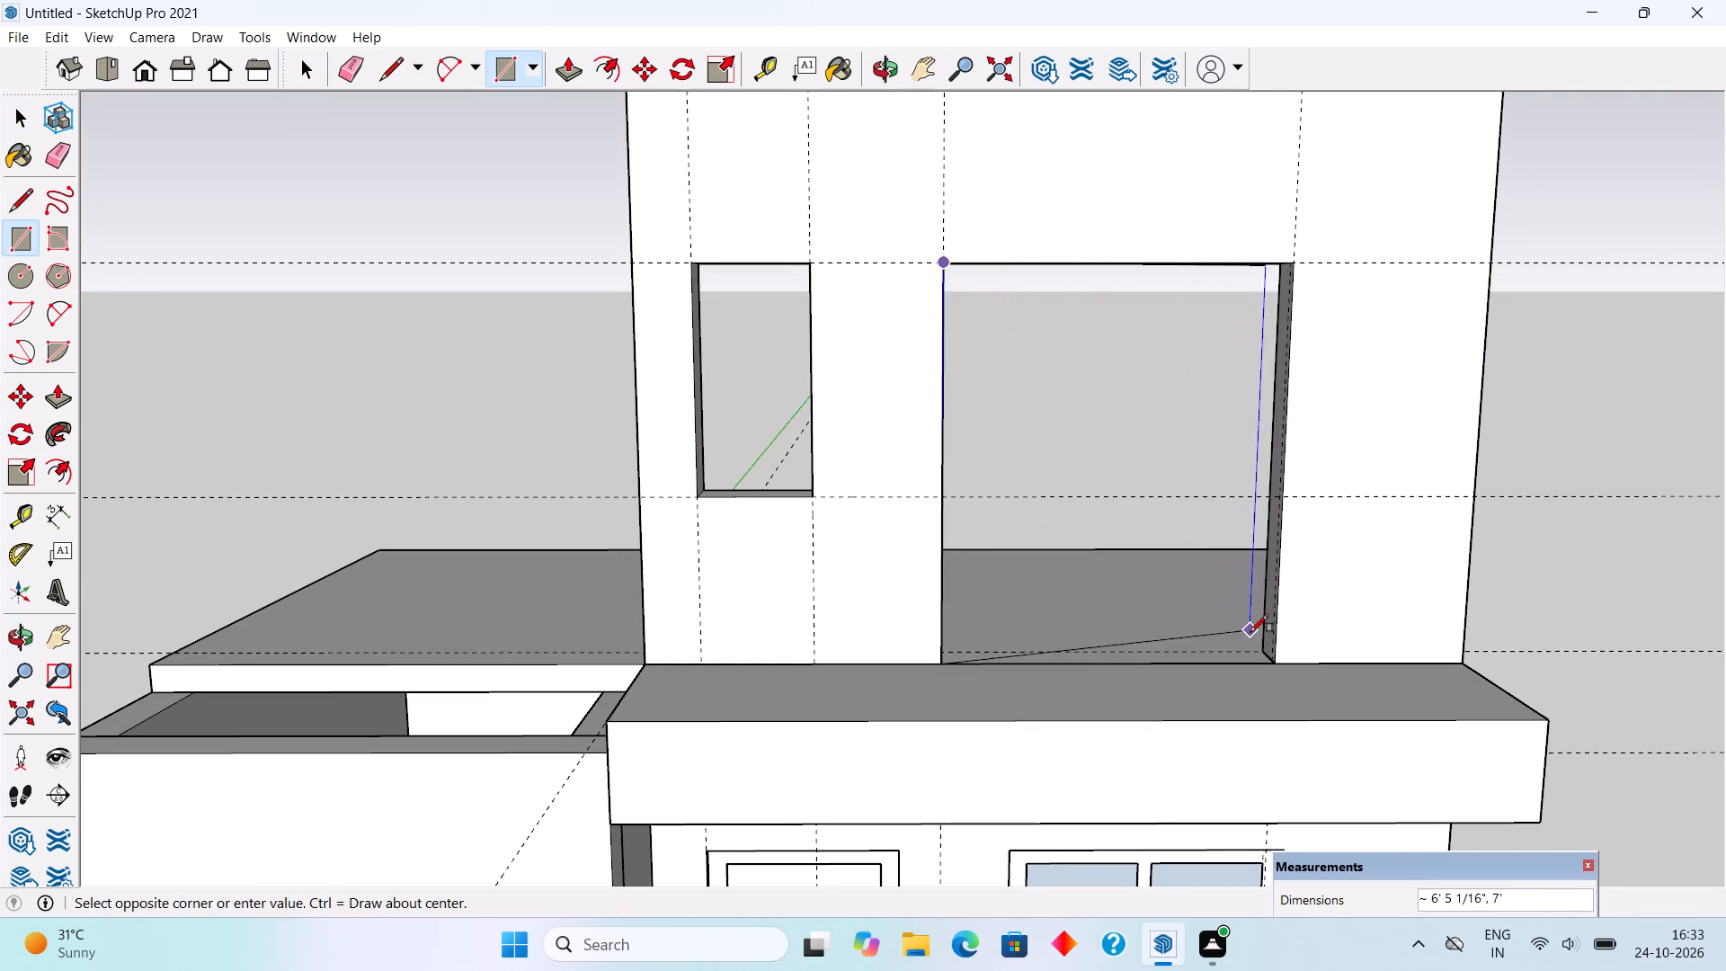
{"action": "left_click", "coordinate": [1277, 663]}
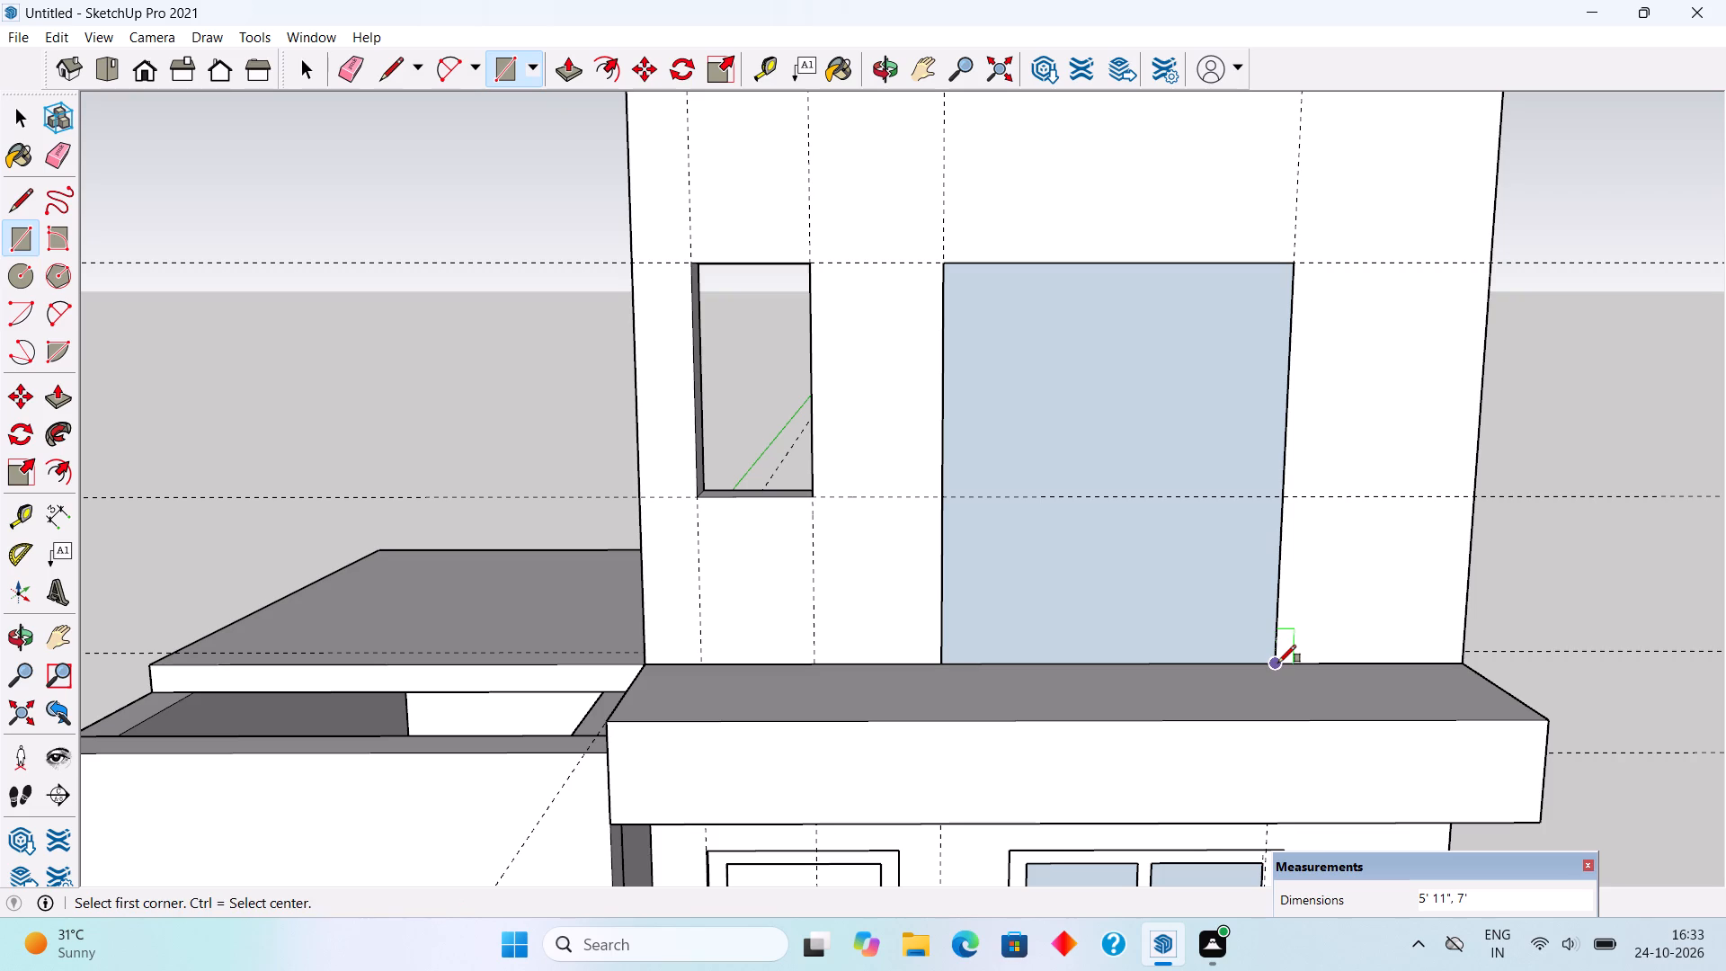
{"action": "key", "text": "f"}
{"action": "left_click", "coordinate": [1222, 652]}
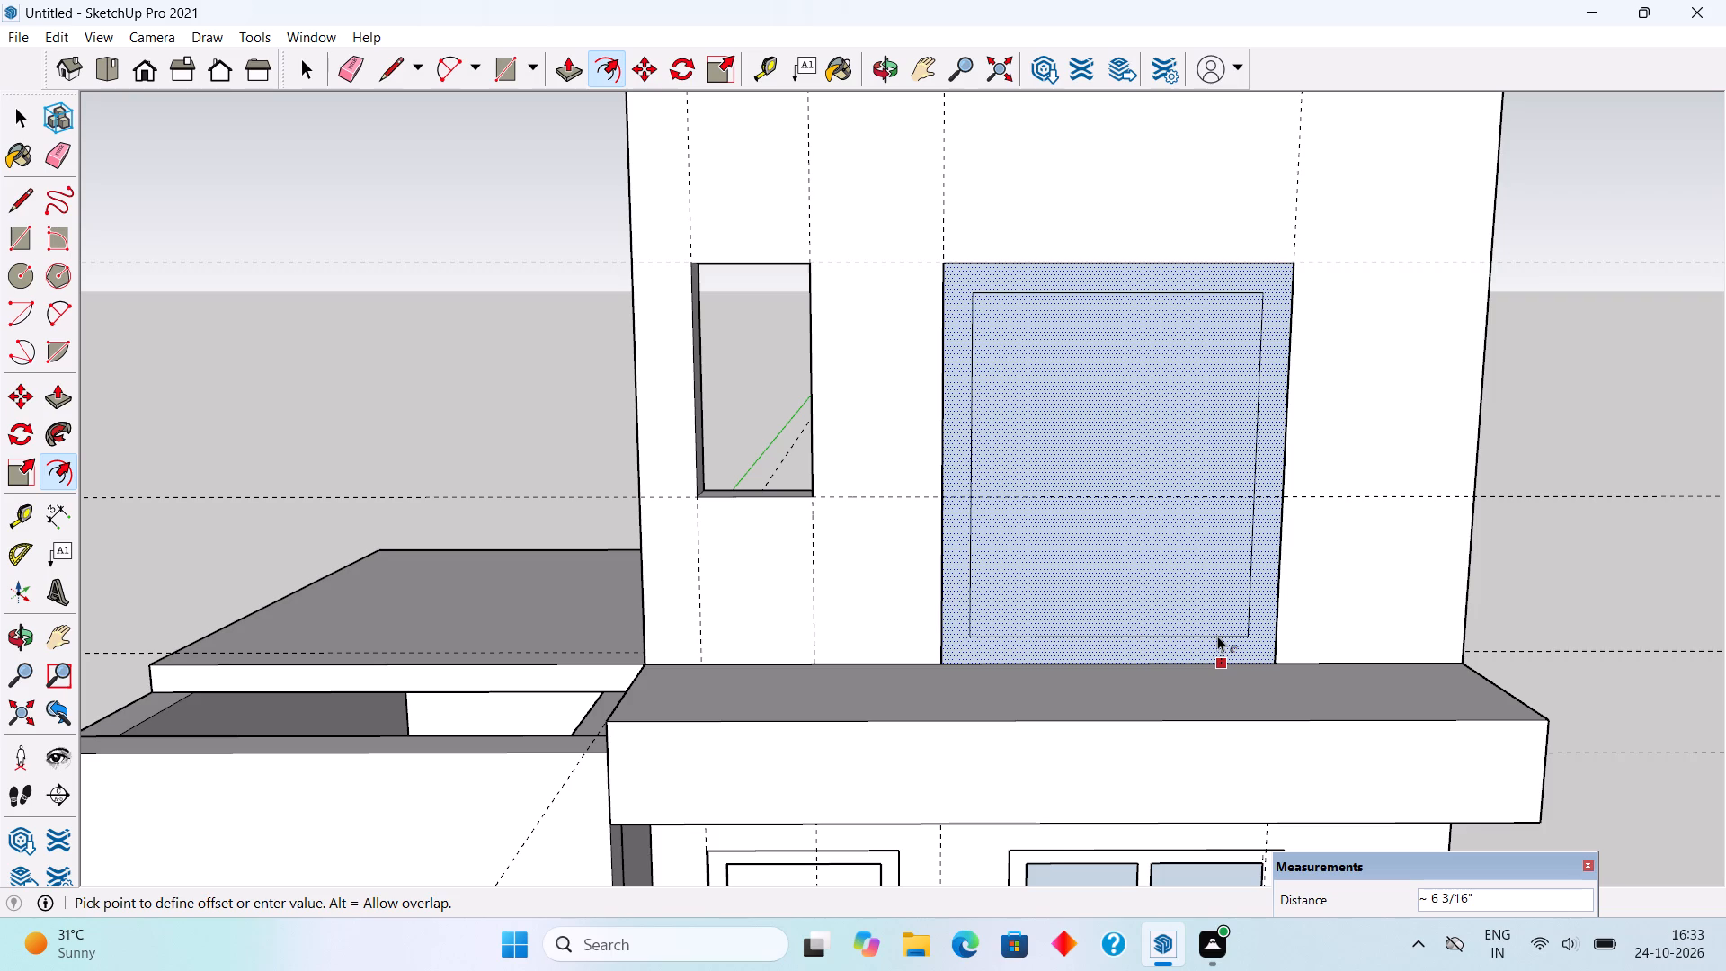
{"action": "type", "text": "4\""}
{"action": "key", "text": "Return"}
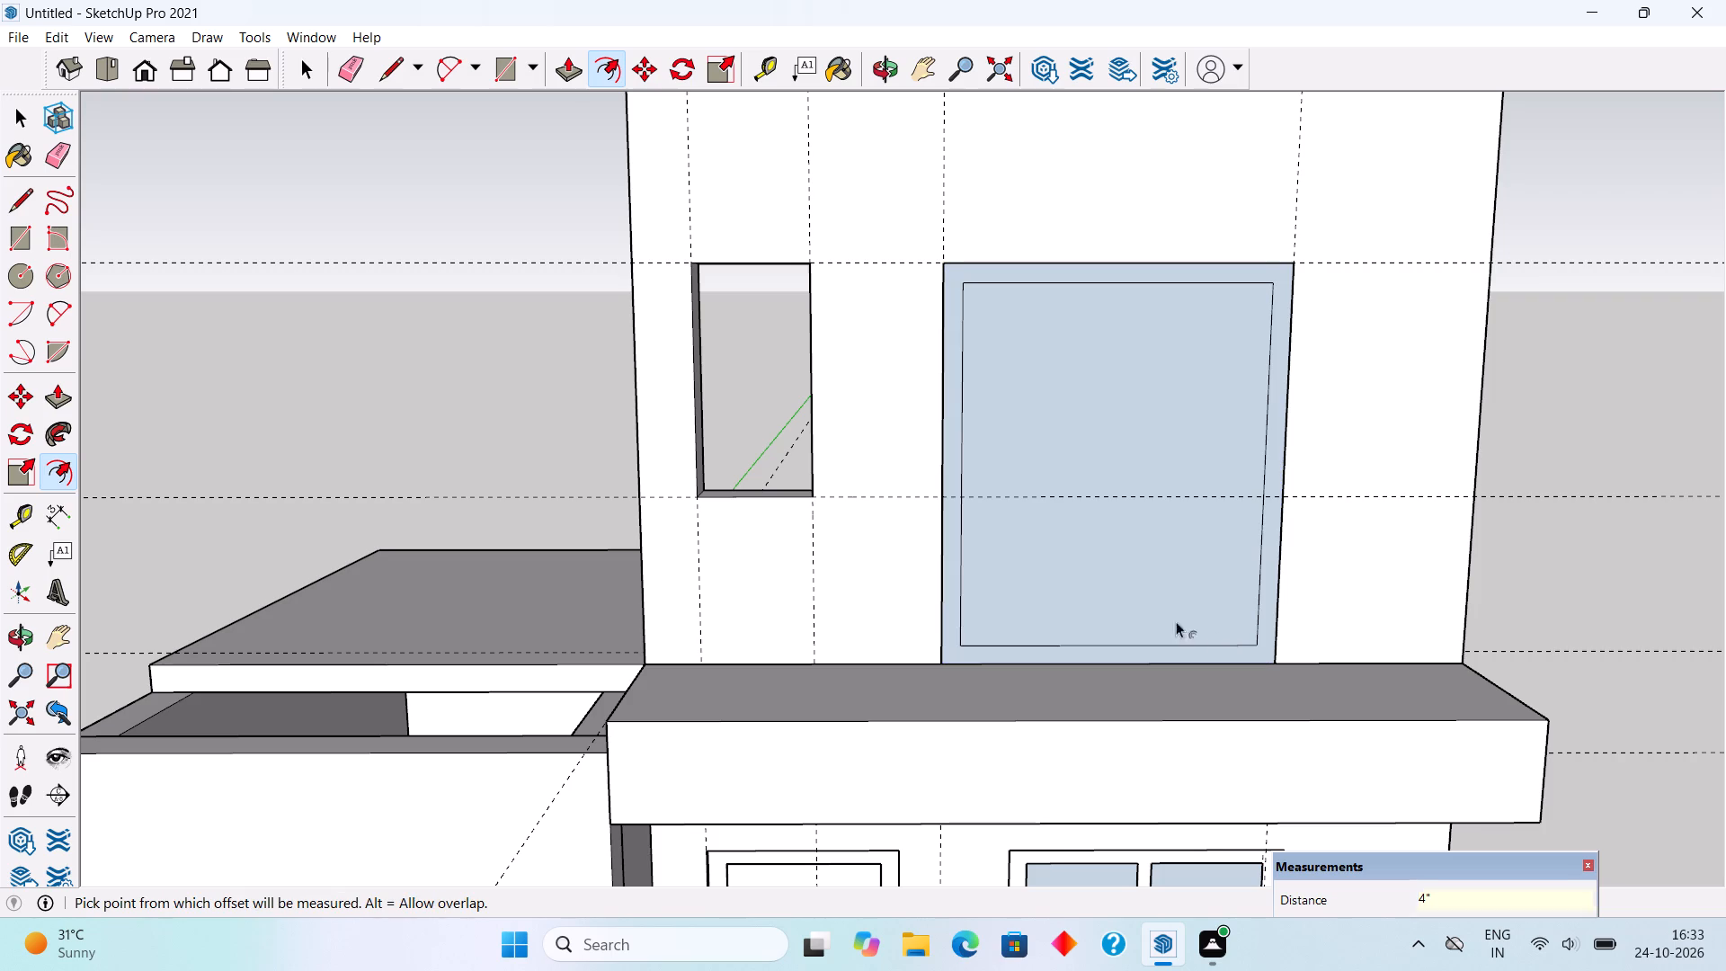
Place a vertical guide at the middle of the inner rectangle and one more guide 2" to each side of it.
{"action": "key", "text": "t"}
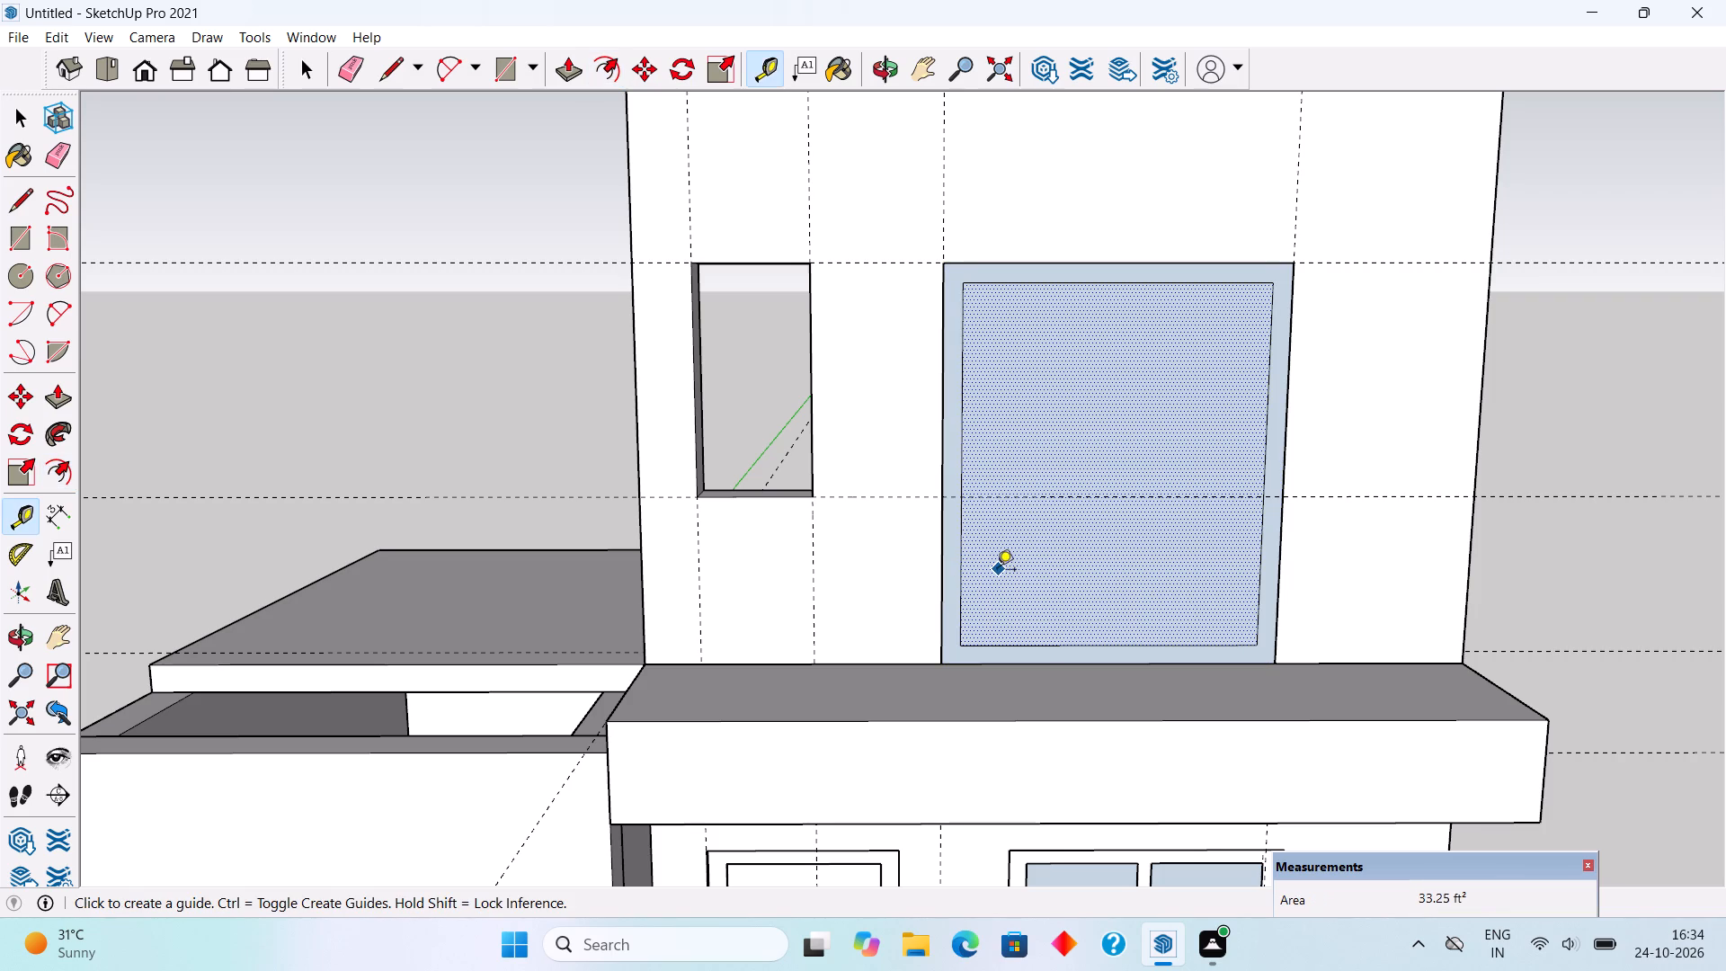
{"action": "left_click", "coordinate": [965, 621]}
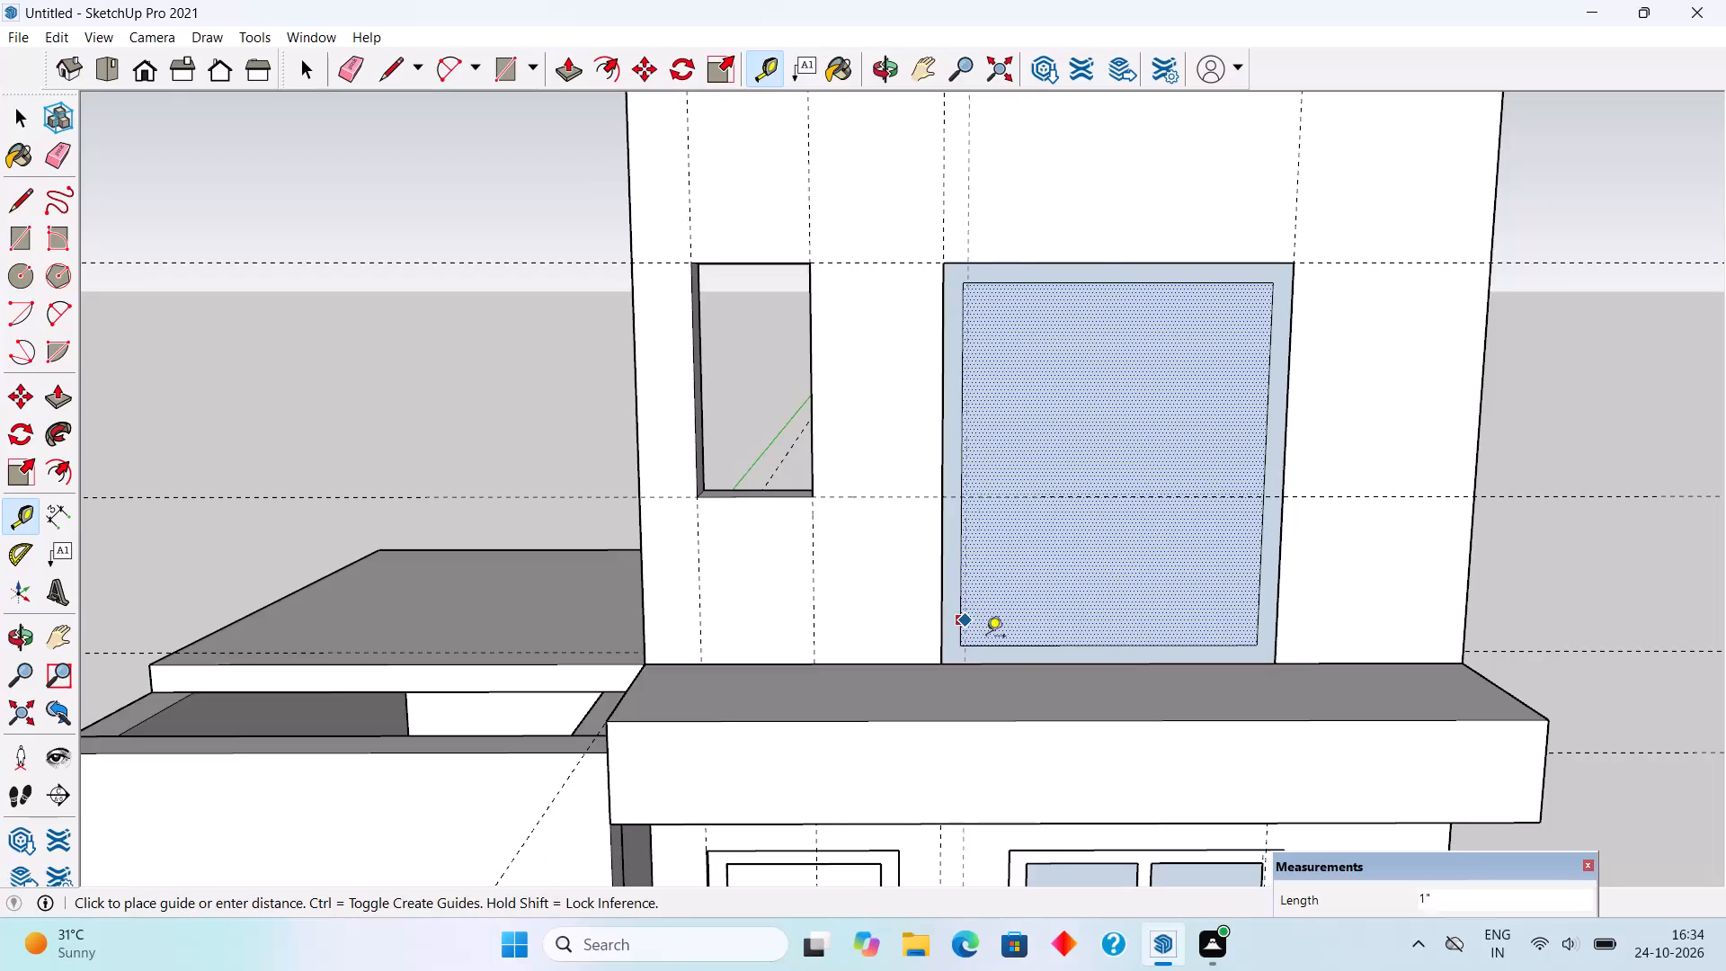
{"action": "left_click", "coordinate": [1110, 644]}
{"action": "left_click", "coordinate": [1109, 612]}
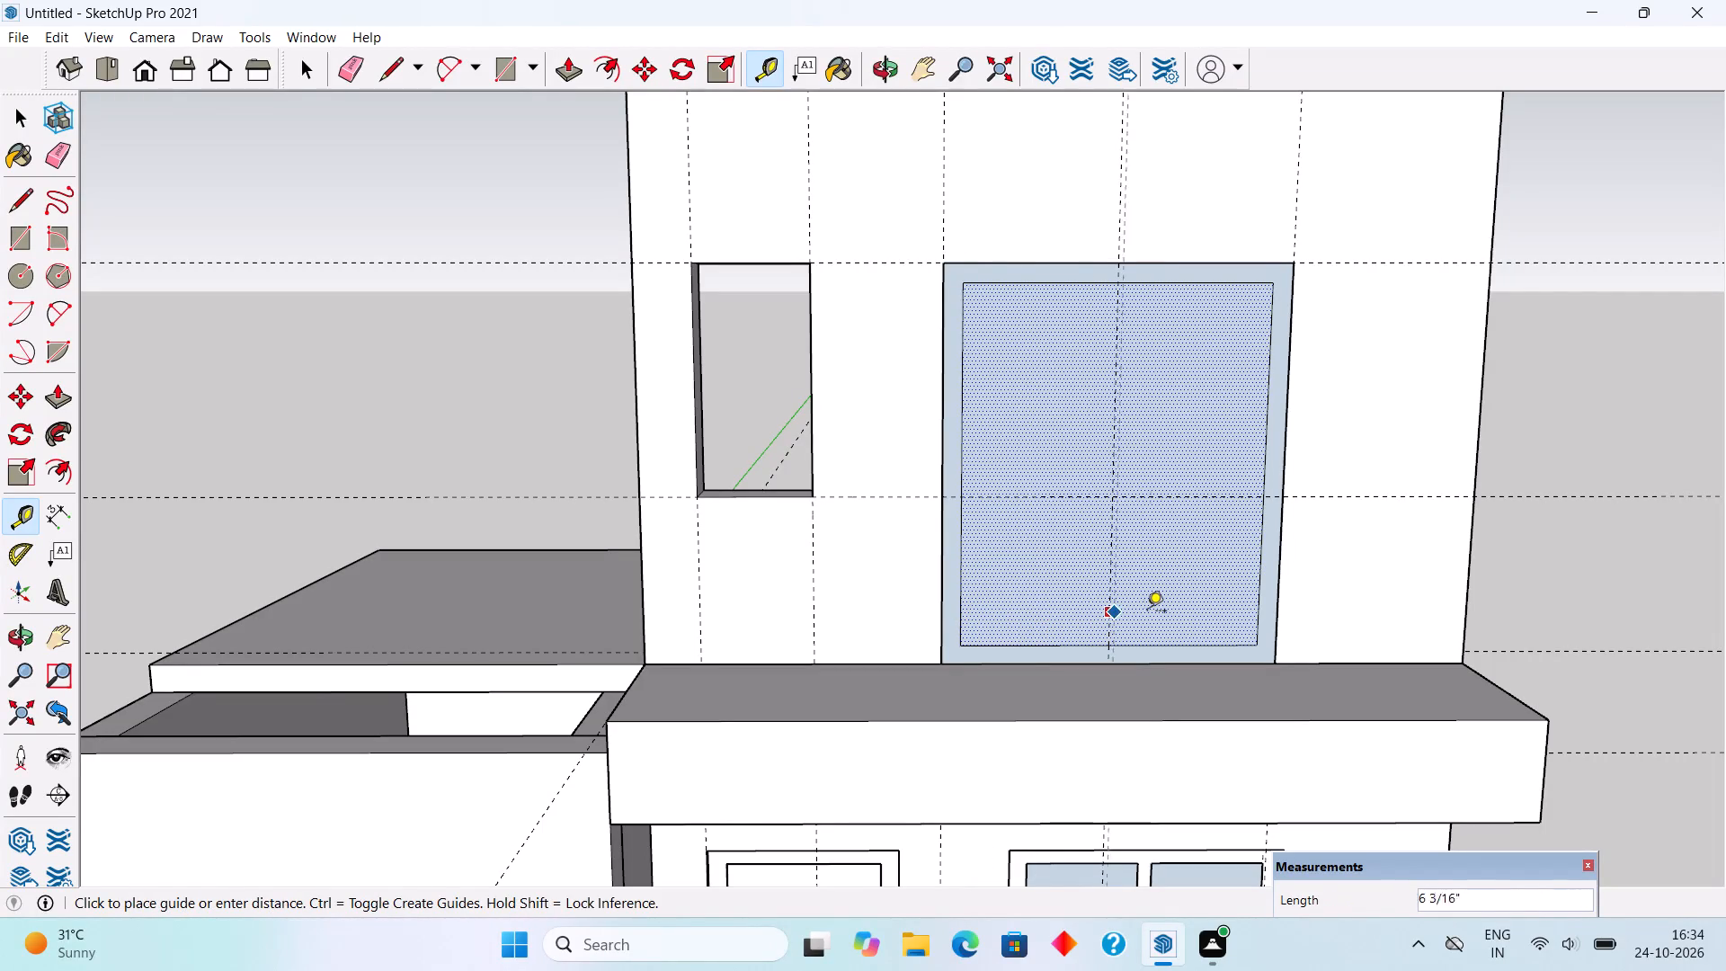
{"action": "type", "text": "2\""}
{"action": "key", "text": "Return"}
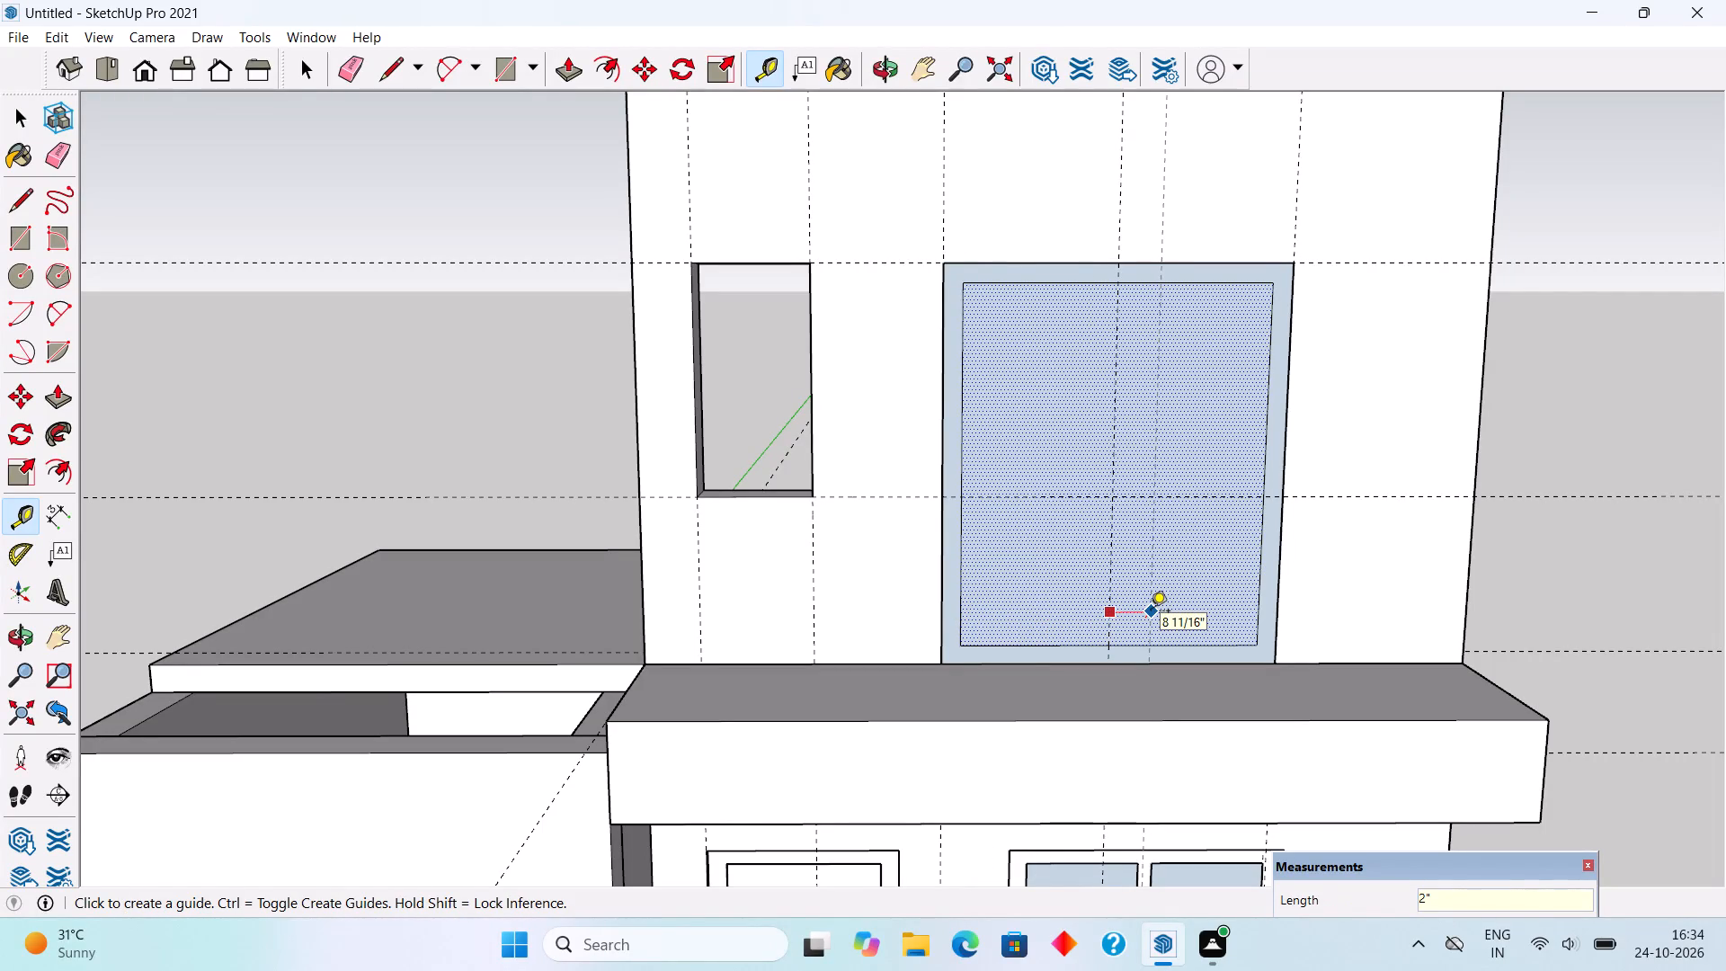
{"action": "left_click", "coordinate": [1116, 556]}
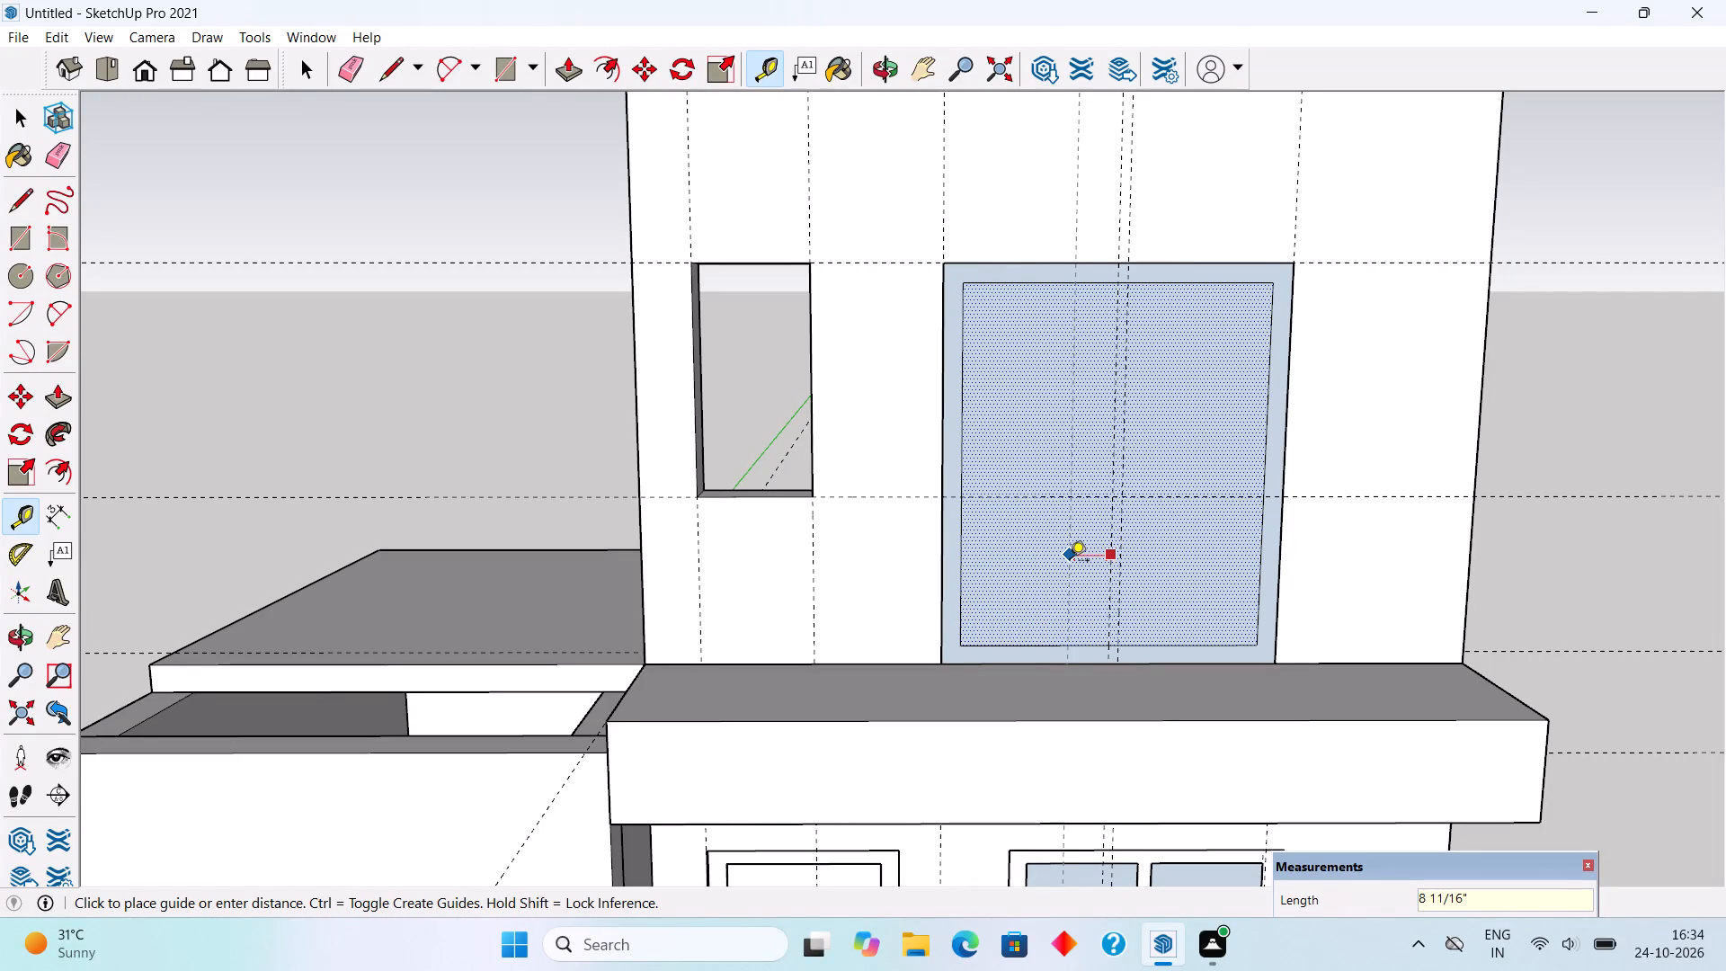
{"action": "type", "text": "2\""}
{"action": "key", "text": "Return"}
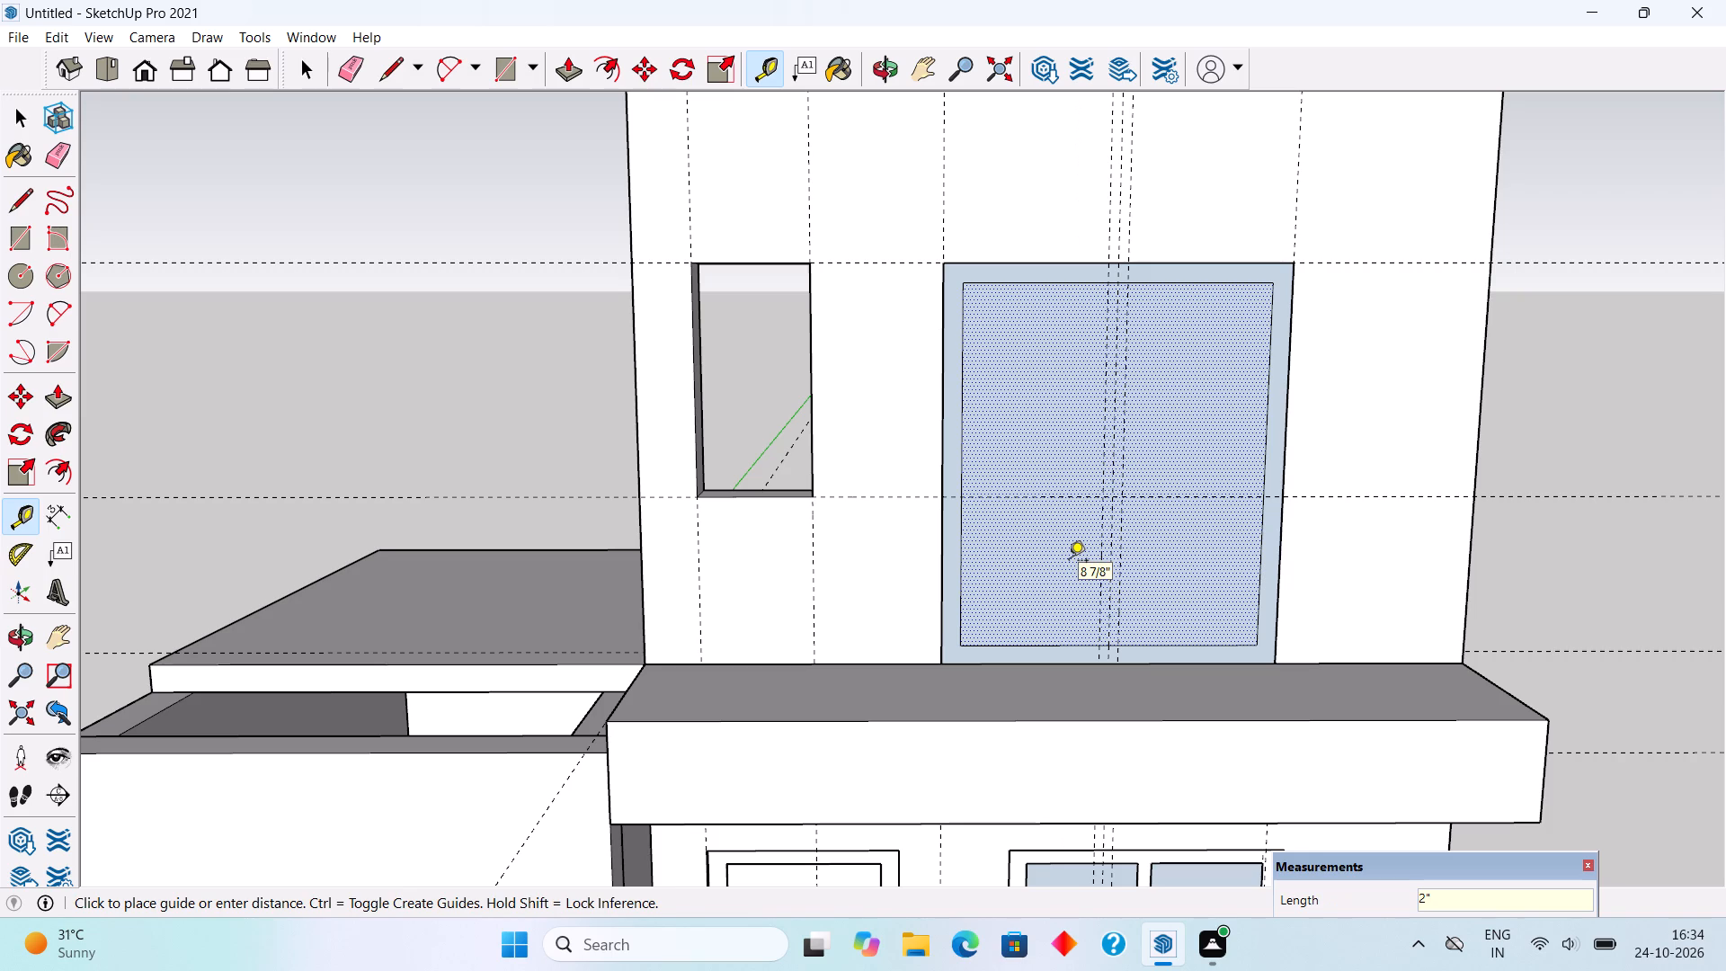
Draw mullion lines along the two outer guides across the inner rectangle, then erase the centre guide and the short edges joining mullion and frame.
{"action": "key", "text": "space"}
{"action": "key", "text": "l"}
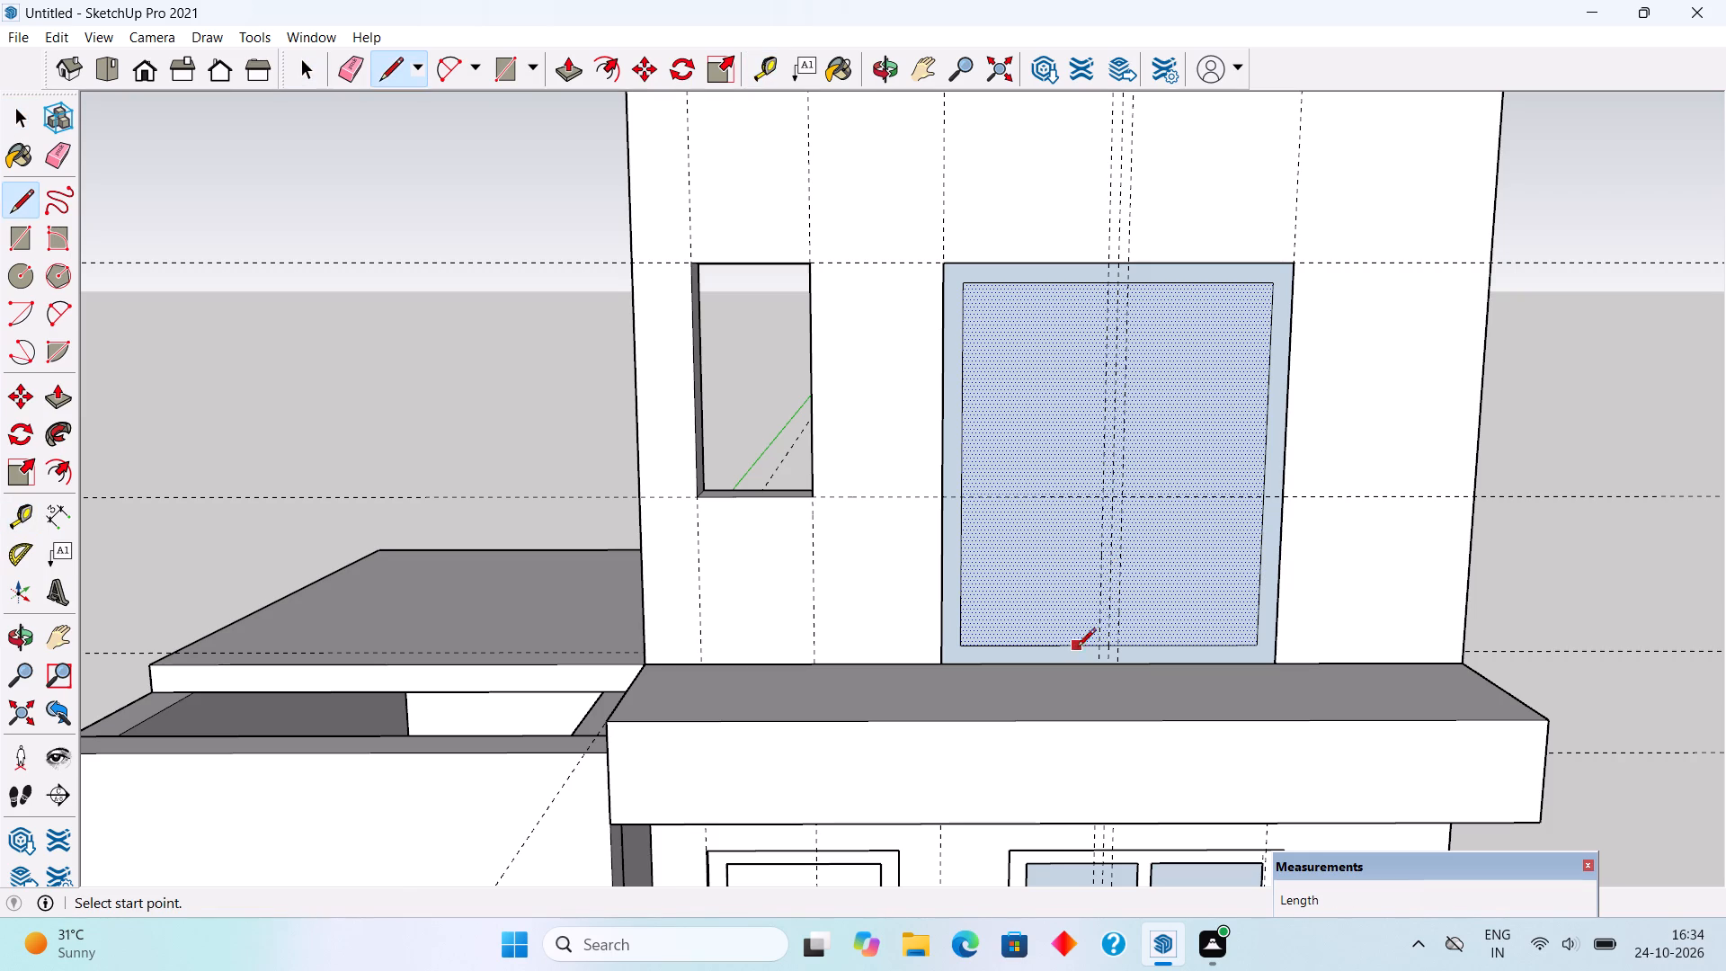
{"action": "left_click", "coordinate": [1095, 645]}
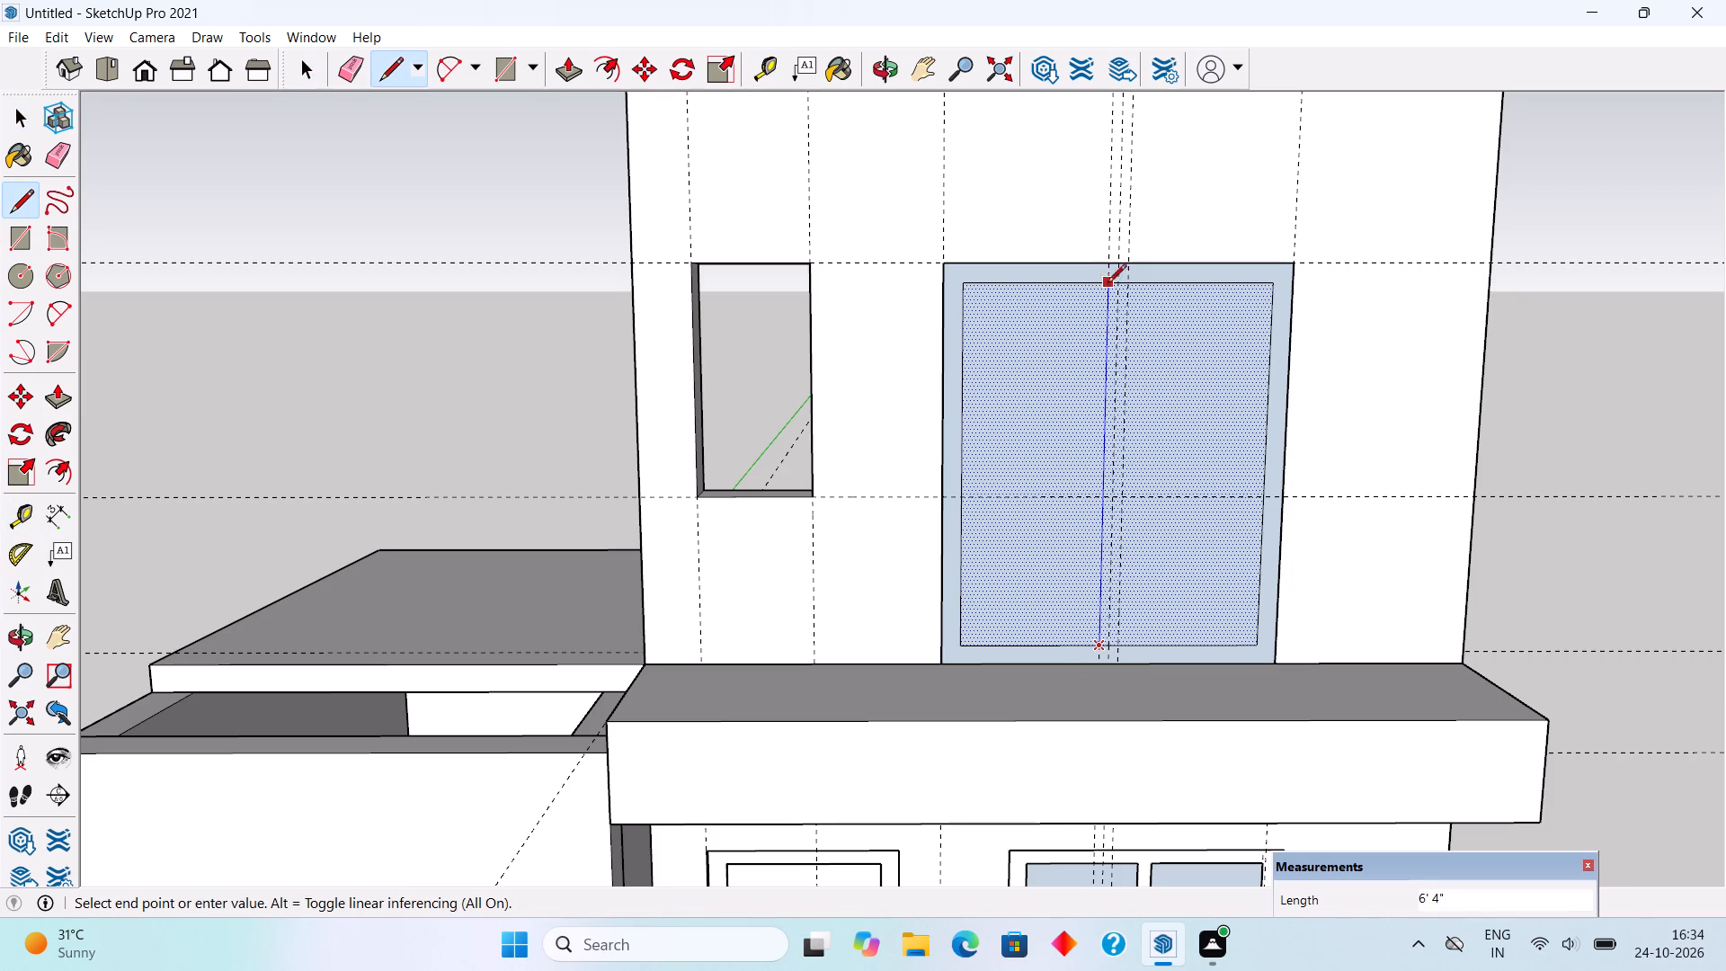
{"action": "left_click", "coordinate": [1111, 283]}
{"action": "left_click", "coordinate": [1131, 281]}
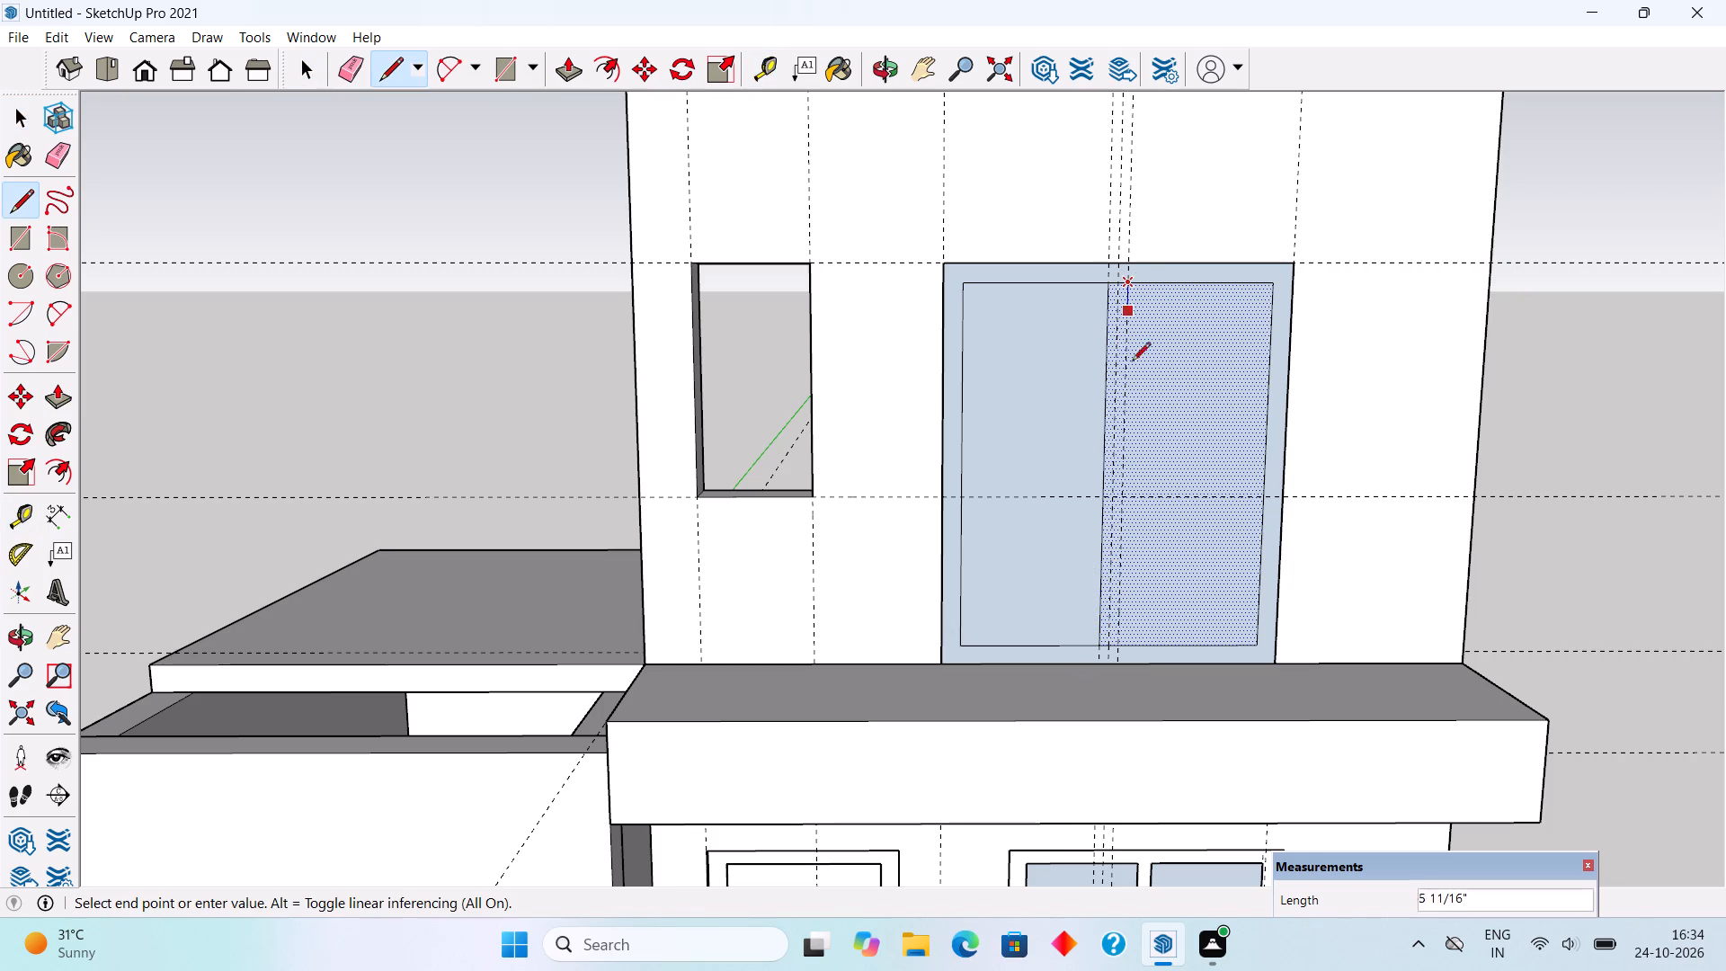
{"action": "left_click", "coordinate": [1124, 650]}
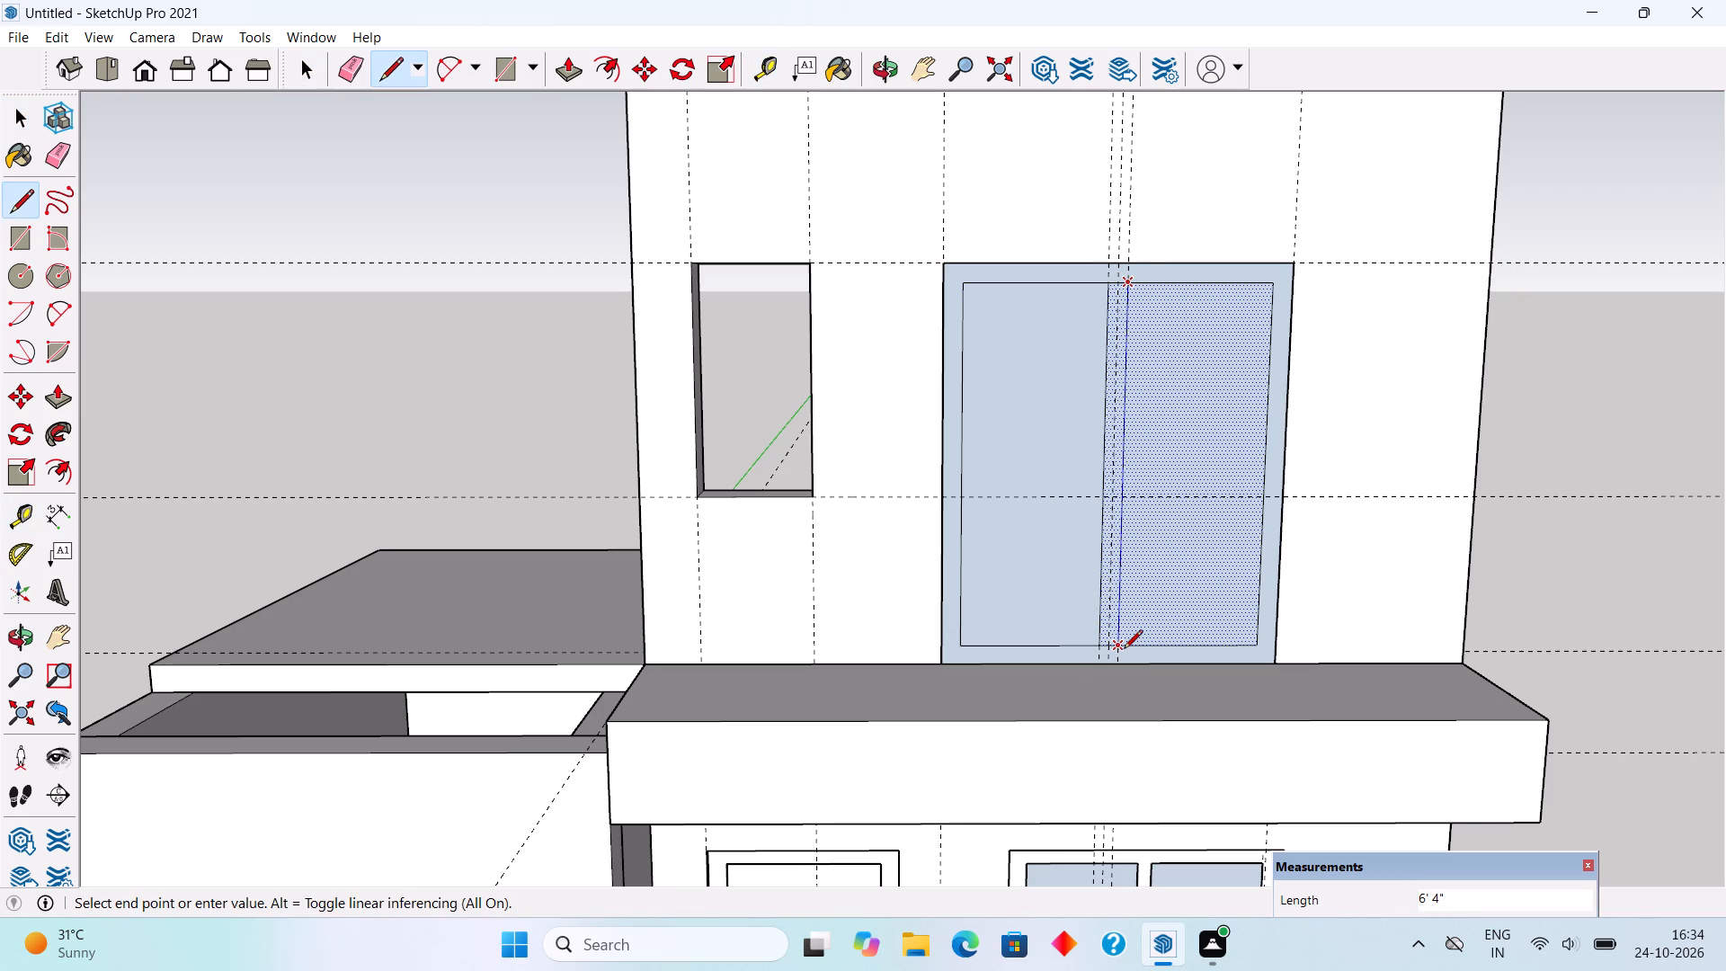
{"action": "key", "text": "e"}
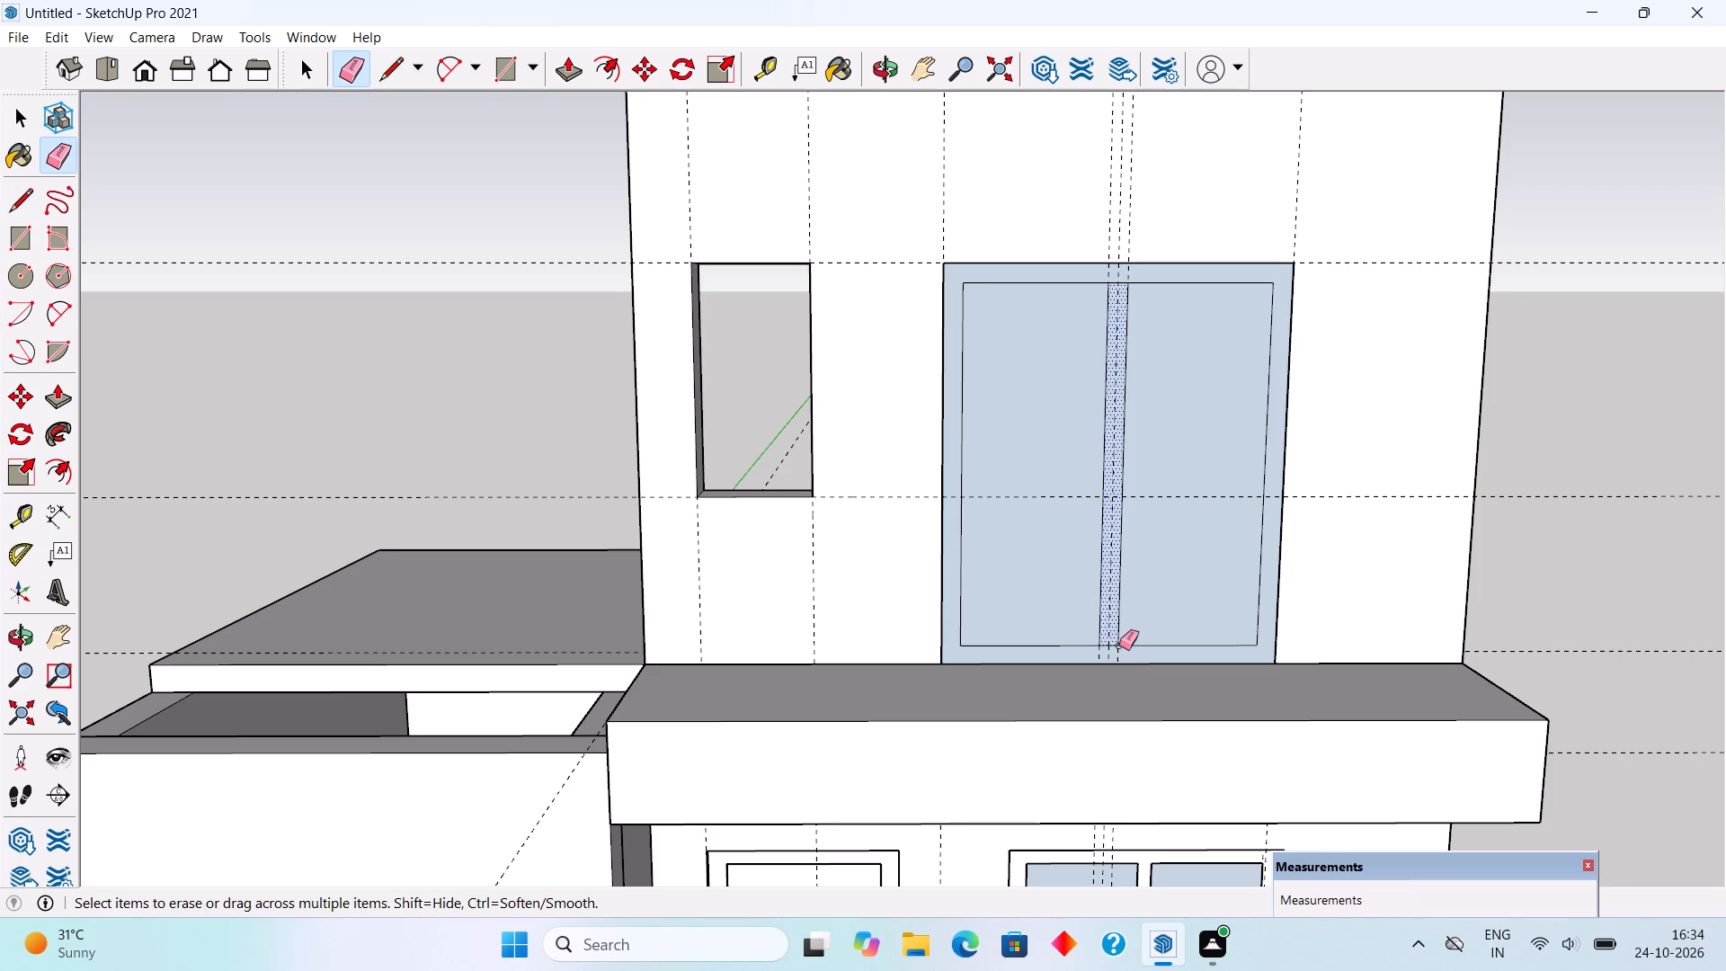
{"action": "left_click", "coordinate": [1109, 646]}
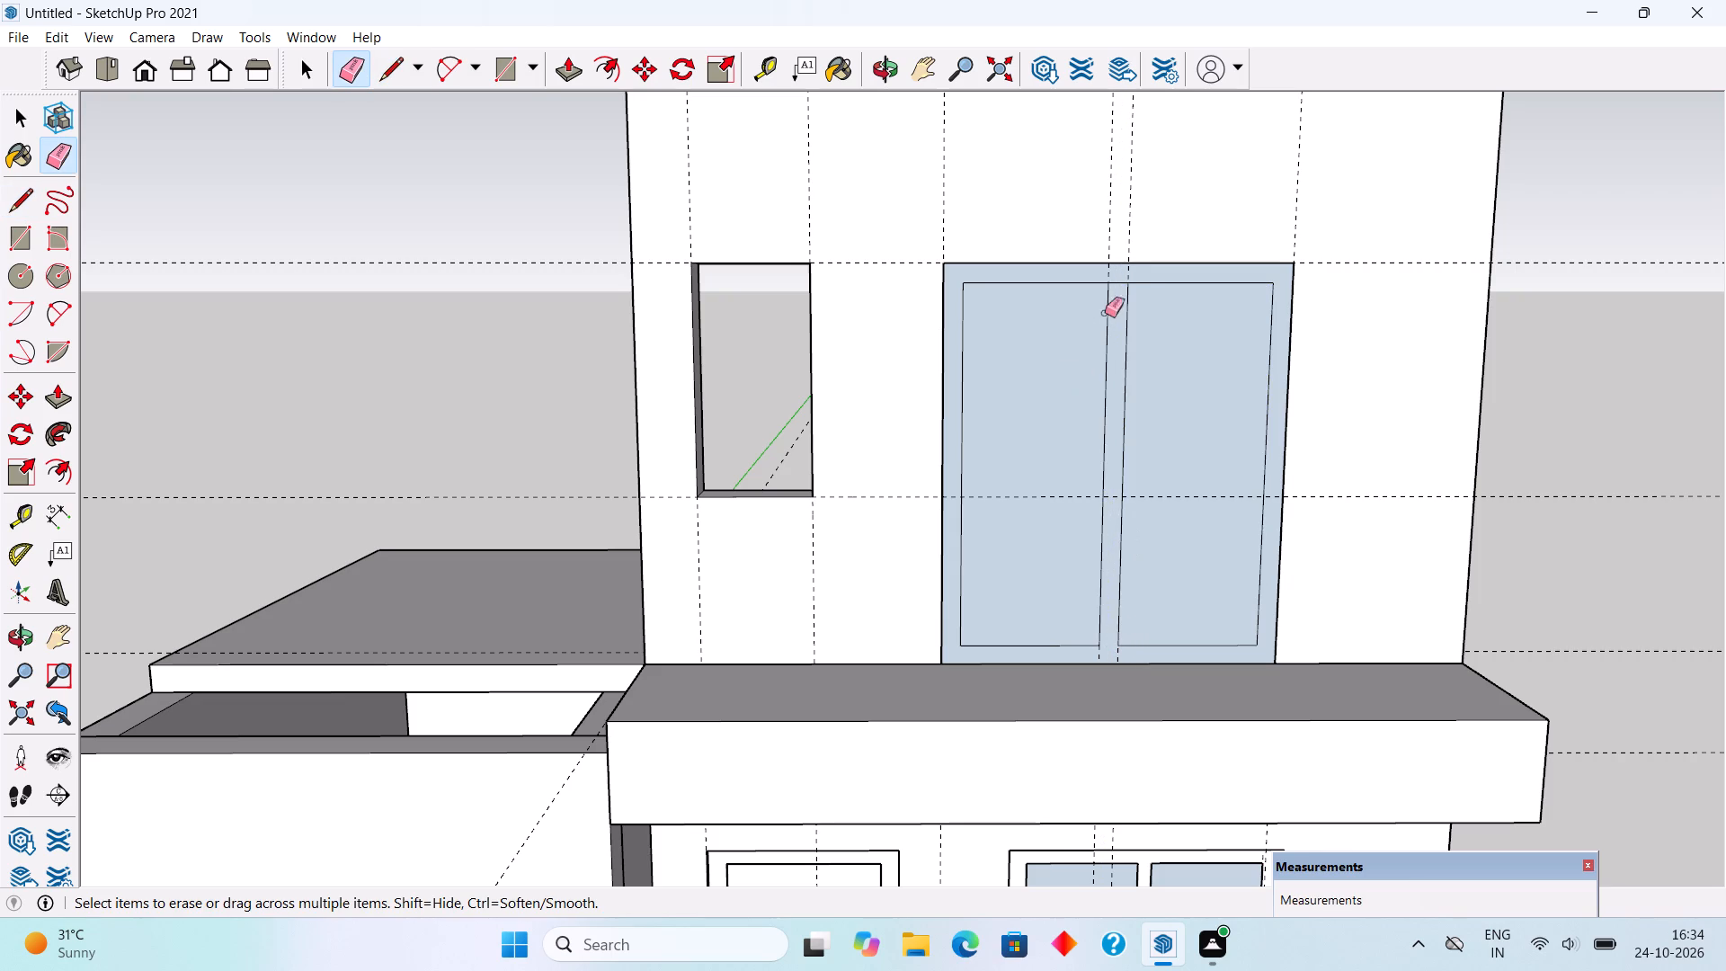
{"action": "left_click", "coordinate": [1118, 284]}
Delete the two pane faces on either side of the mullion.
{"action": "key", "text": "space"}
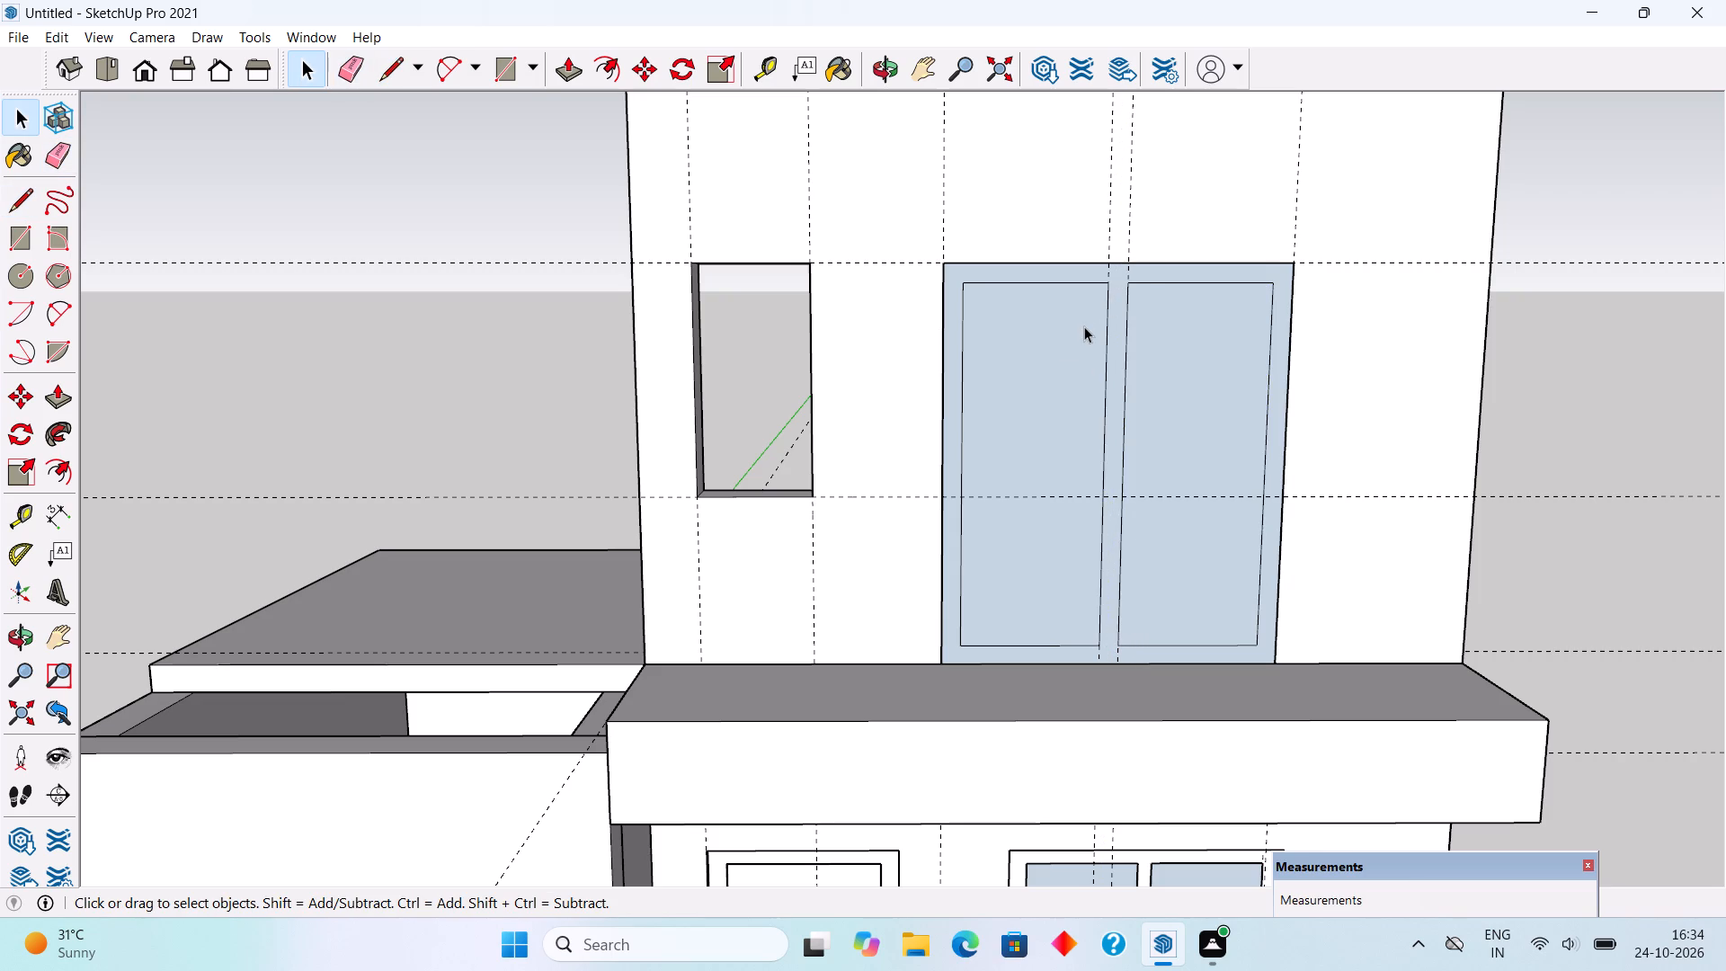
{"action": "left_click", "coordinate": [1082, 328]}
{"action": "key", "text": "Delete"}
{"action": "left_click", "coordinate": [1146, 387]}
{"action": "key", "text": "Delete"}
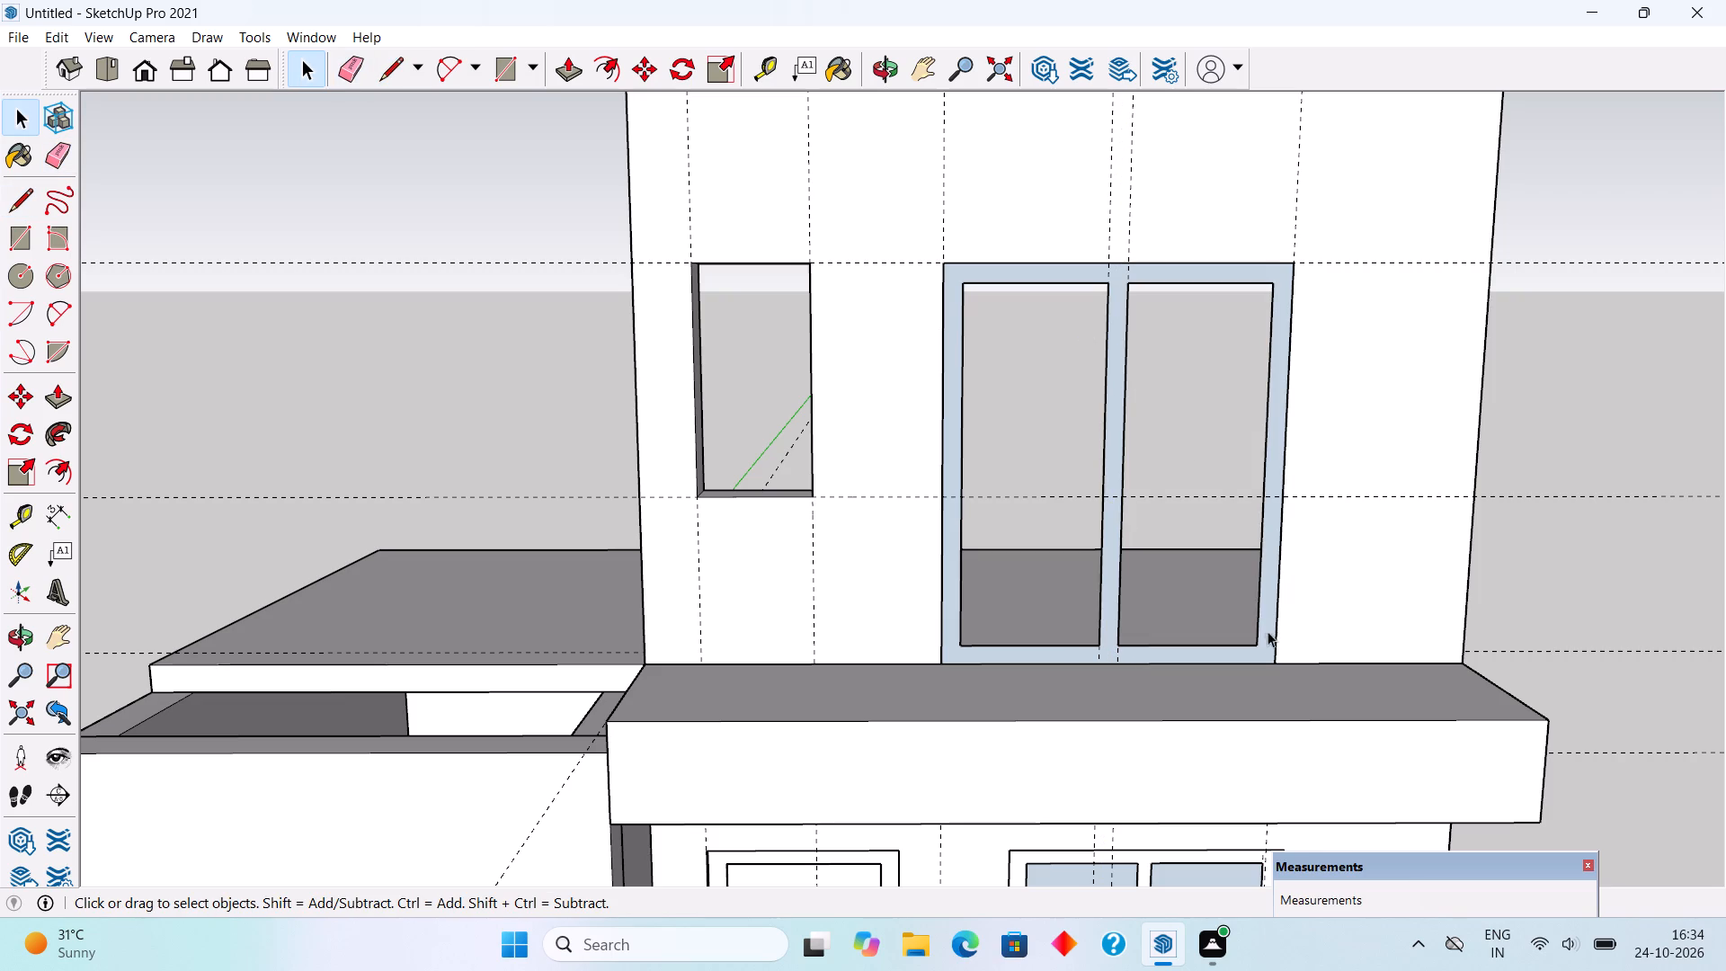
Extrude the frame face 4" and make the whole frame a group.
{"action": "key", "text": "p"}
{"action": "left_click", "coordinate": [1273, 645]}
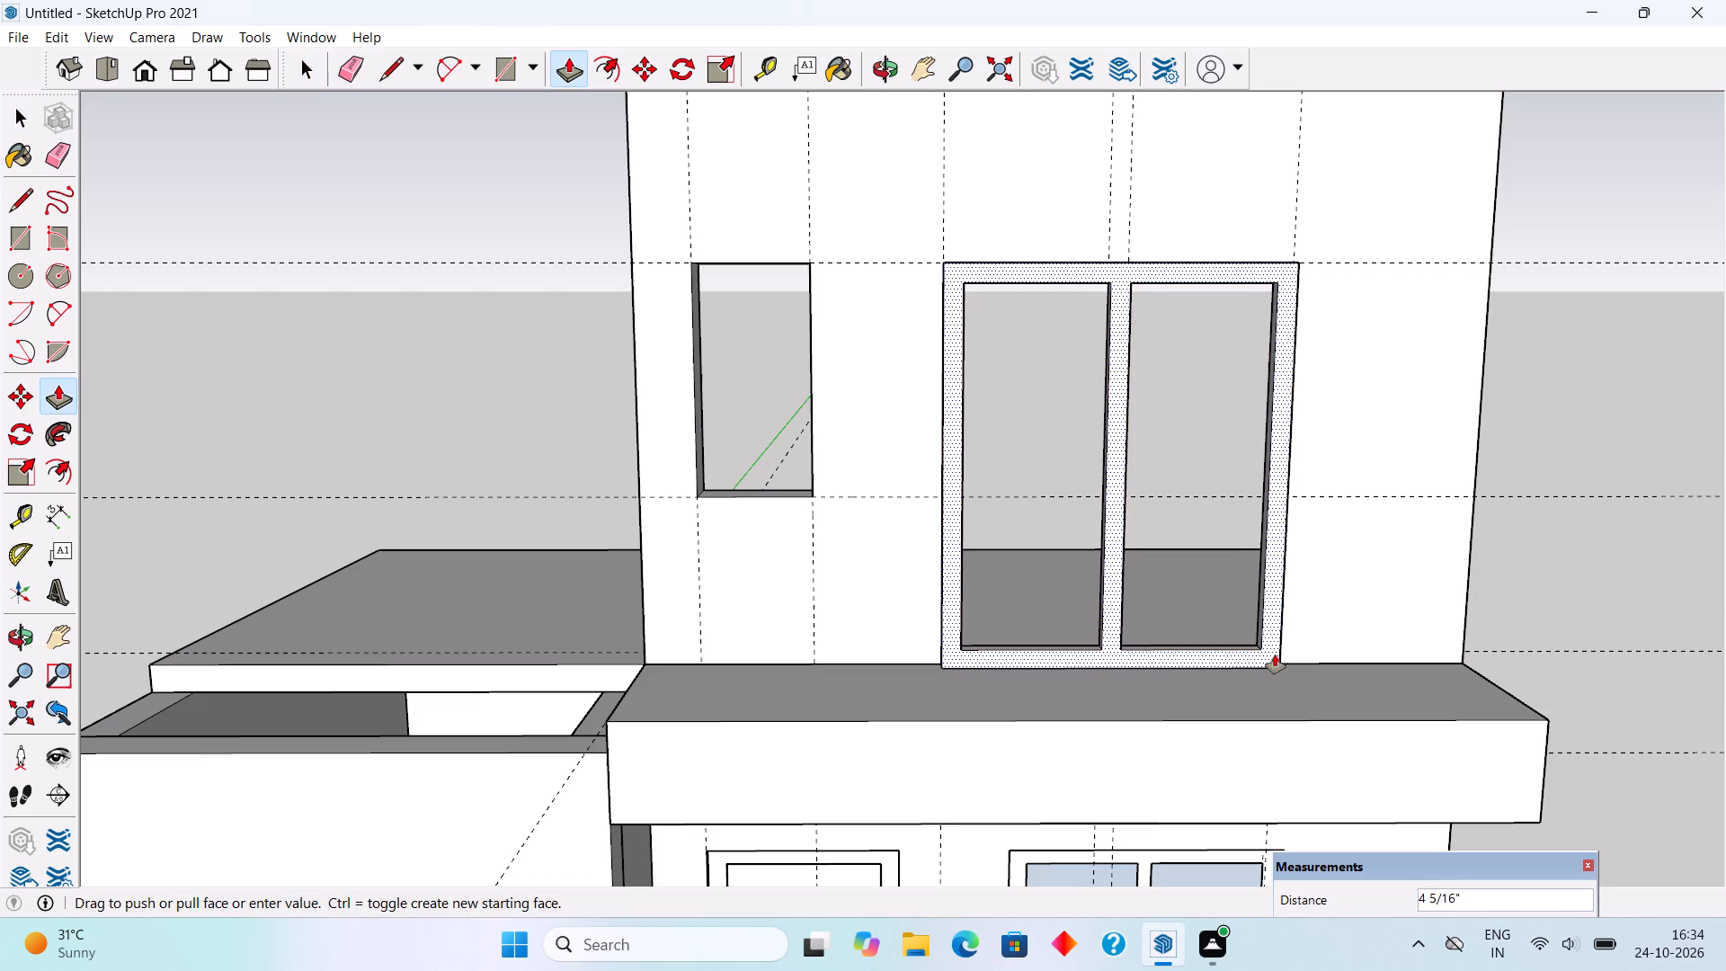
{"action": "type", "text": "4\""}
{"action": "key", "text": "Return"}
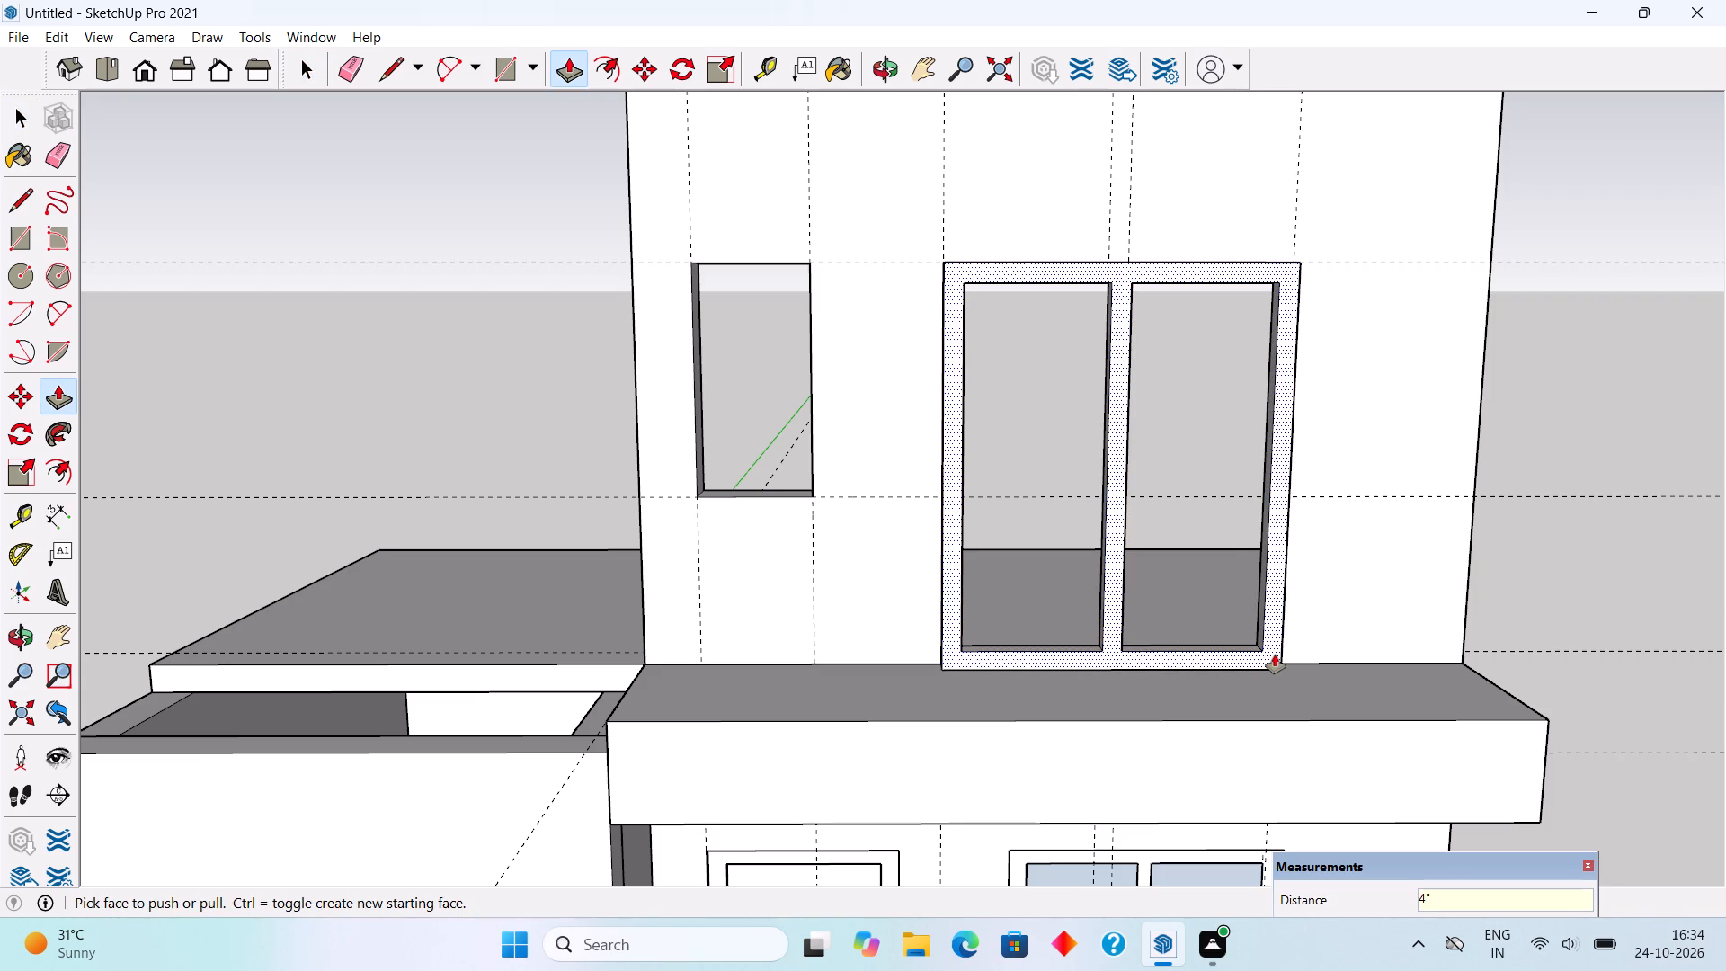
{"action": "key", "text": "space"}
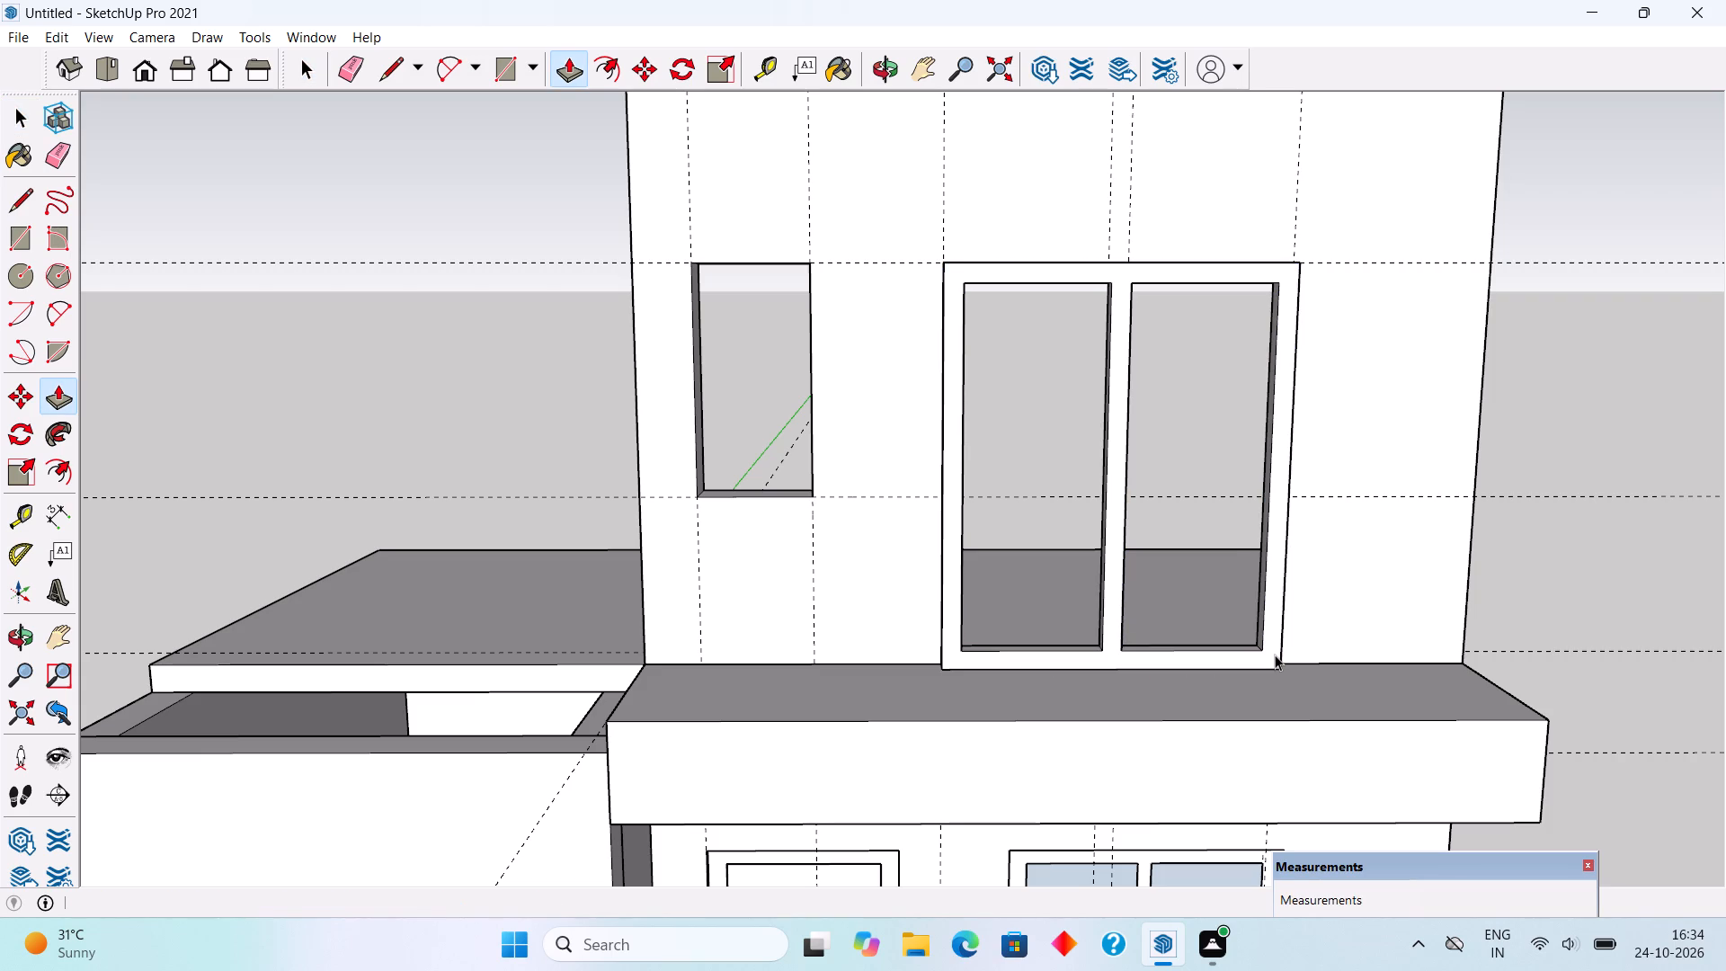
{"action": "left_click", "coordinate": [1271, 672]}
{"action": "triple_click", "coordinate": [1269, 657]}
{"action": "right_click", "coordinate": [1269, 657]}
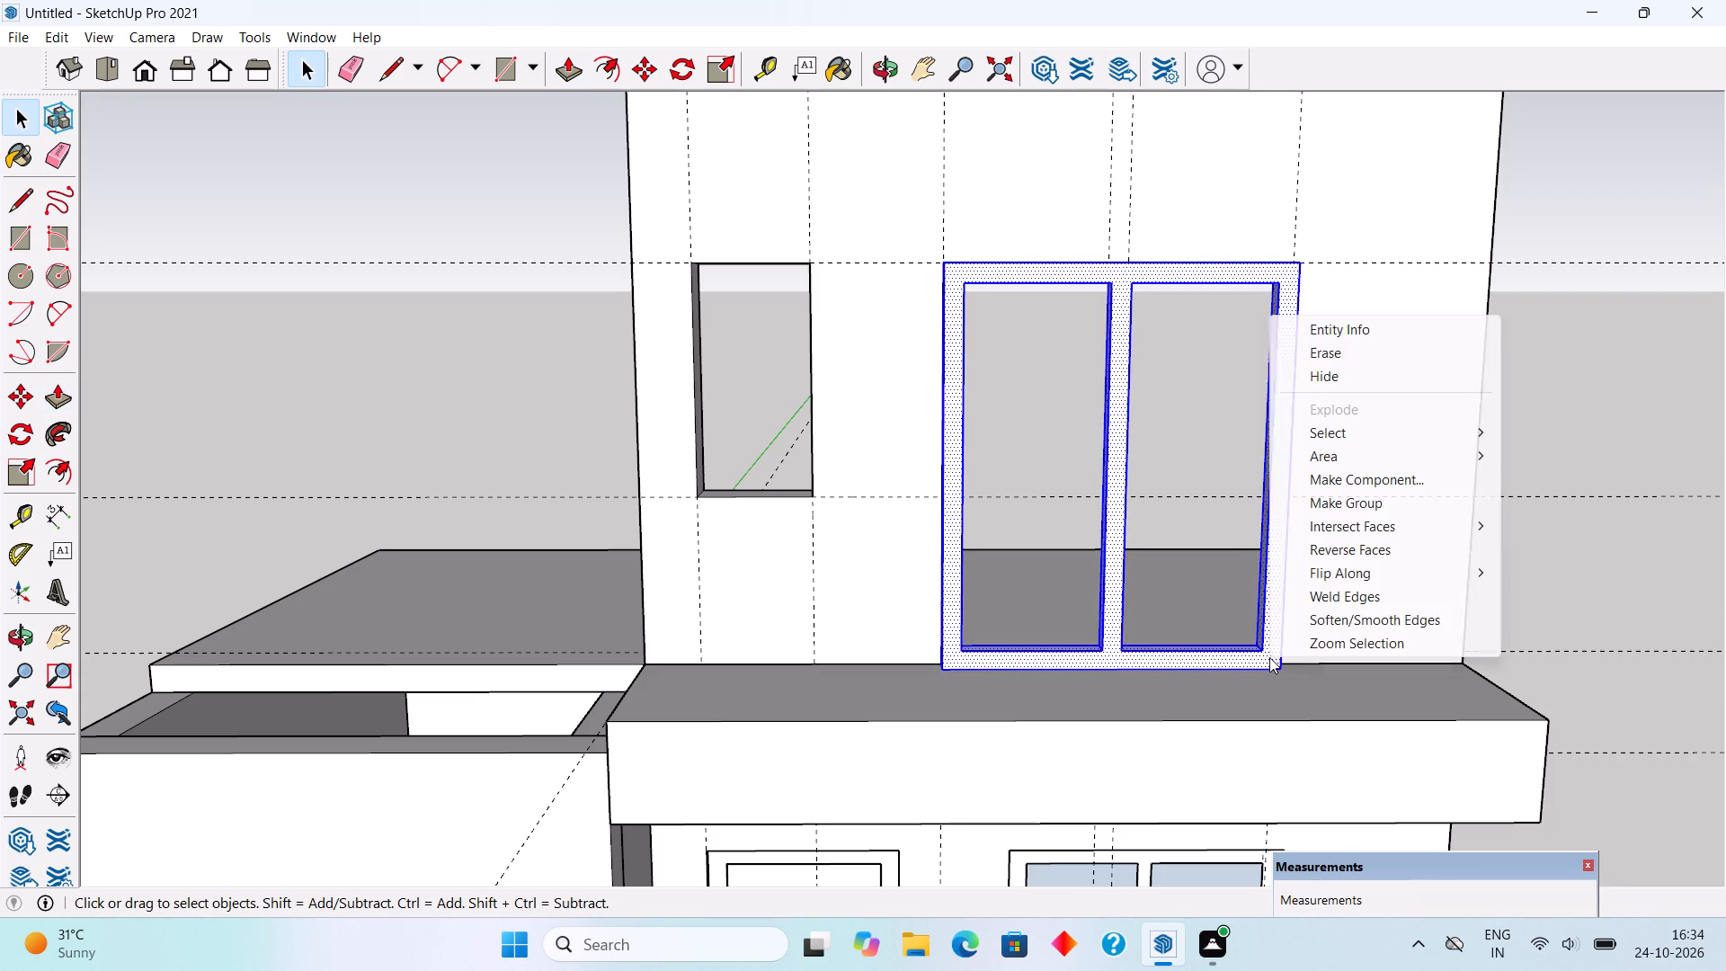
{"action": "left_click", "coordinate": [1330, 507]}
Inside the new frame group, push the centre mullion's side face facing the left pane in by .15".
{"action": "middle_click_drag", "start_coordinate": [1206, 627], "coordinate": [1226, 722]}
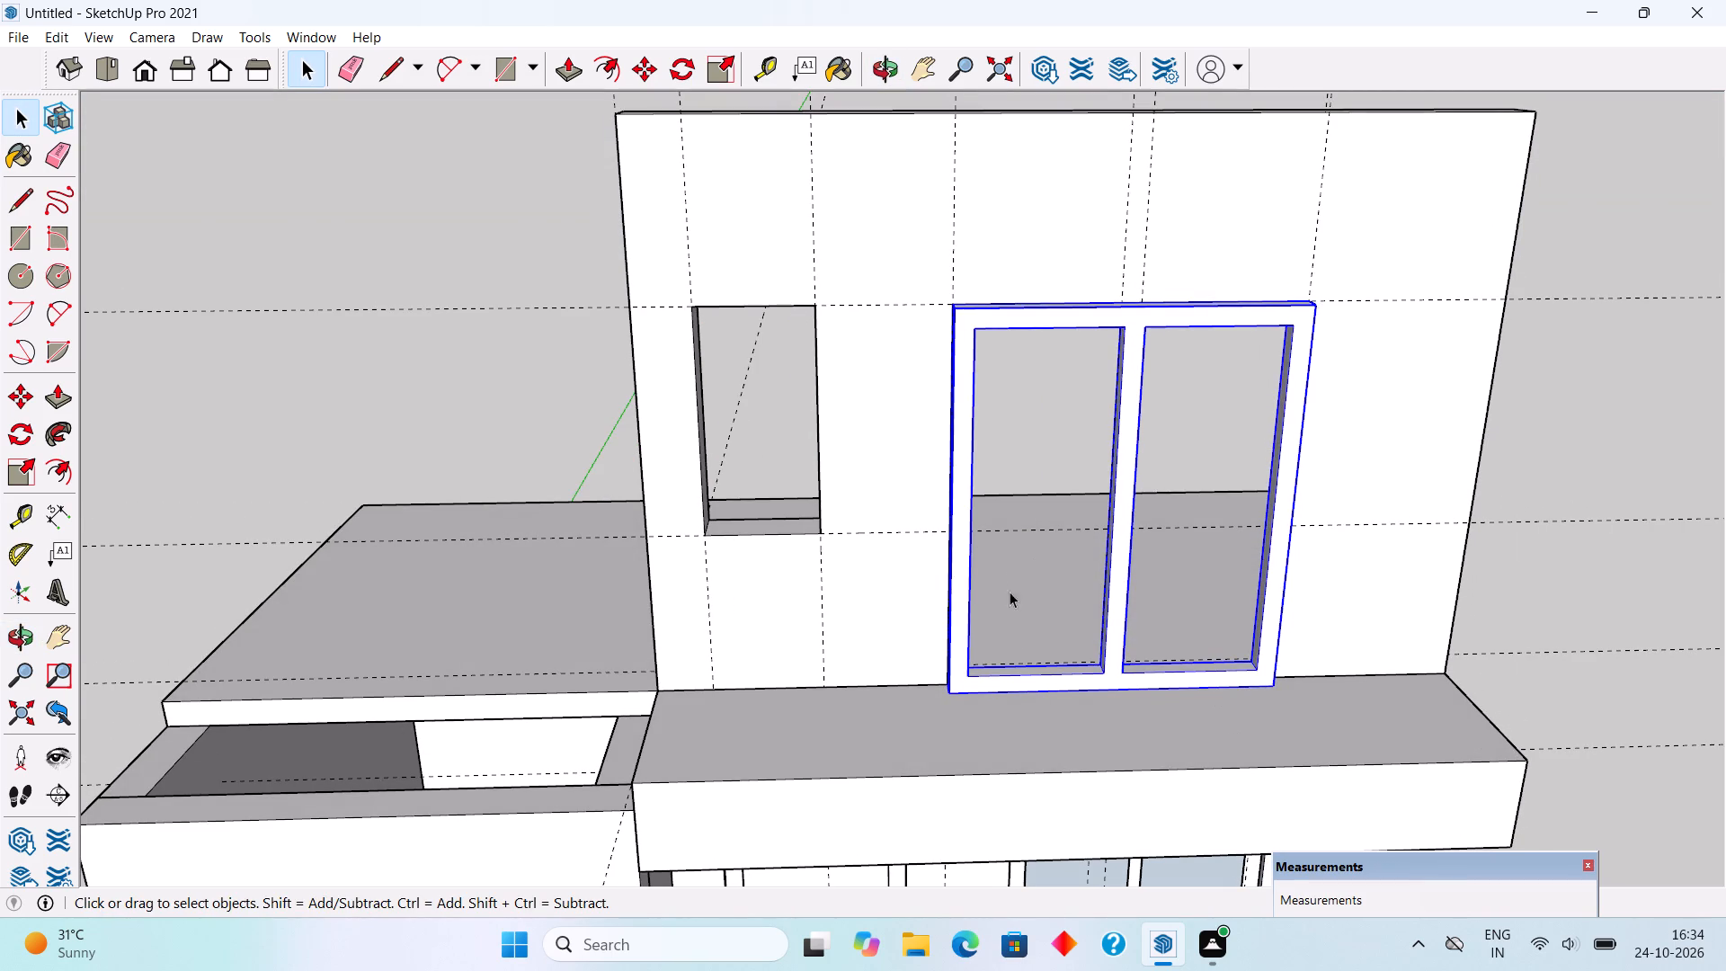
{"action": "middle_click_drag", "start_coordinate": [1053, 693], "coordinate": [1115, 745]}
{"action": "scroll", "coordinate": [1134, 732], "scroll_direction": "up", "scroll_amount": 6}
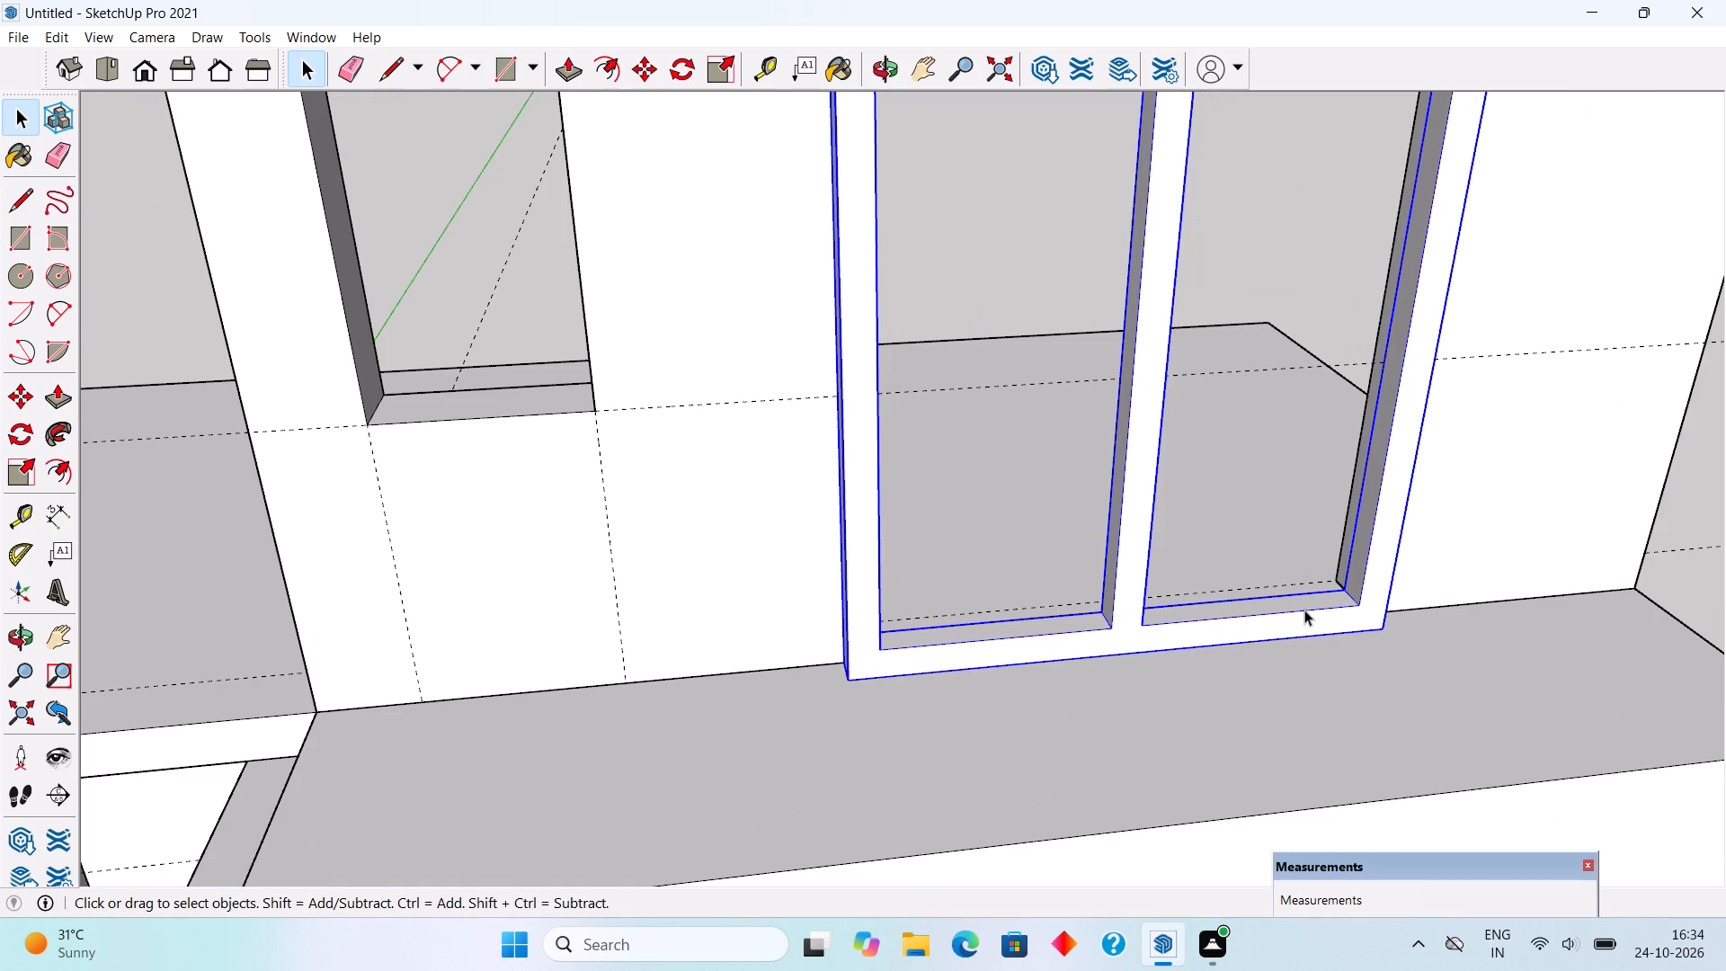
{"action": "triple_click", "coordinate": [1304, 610]}
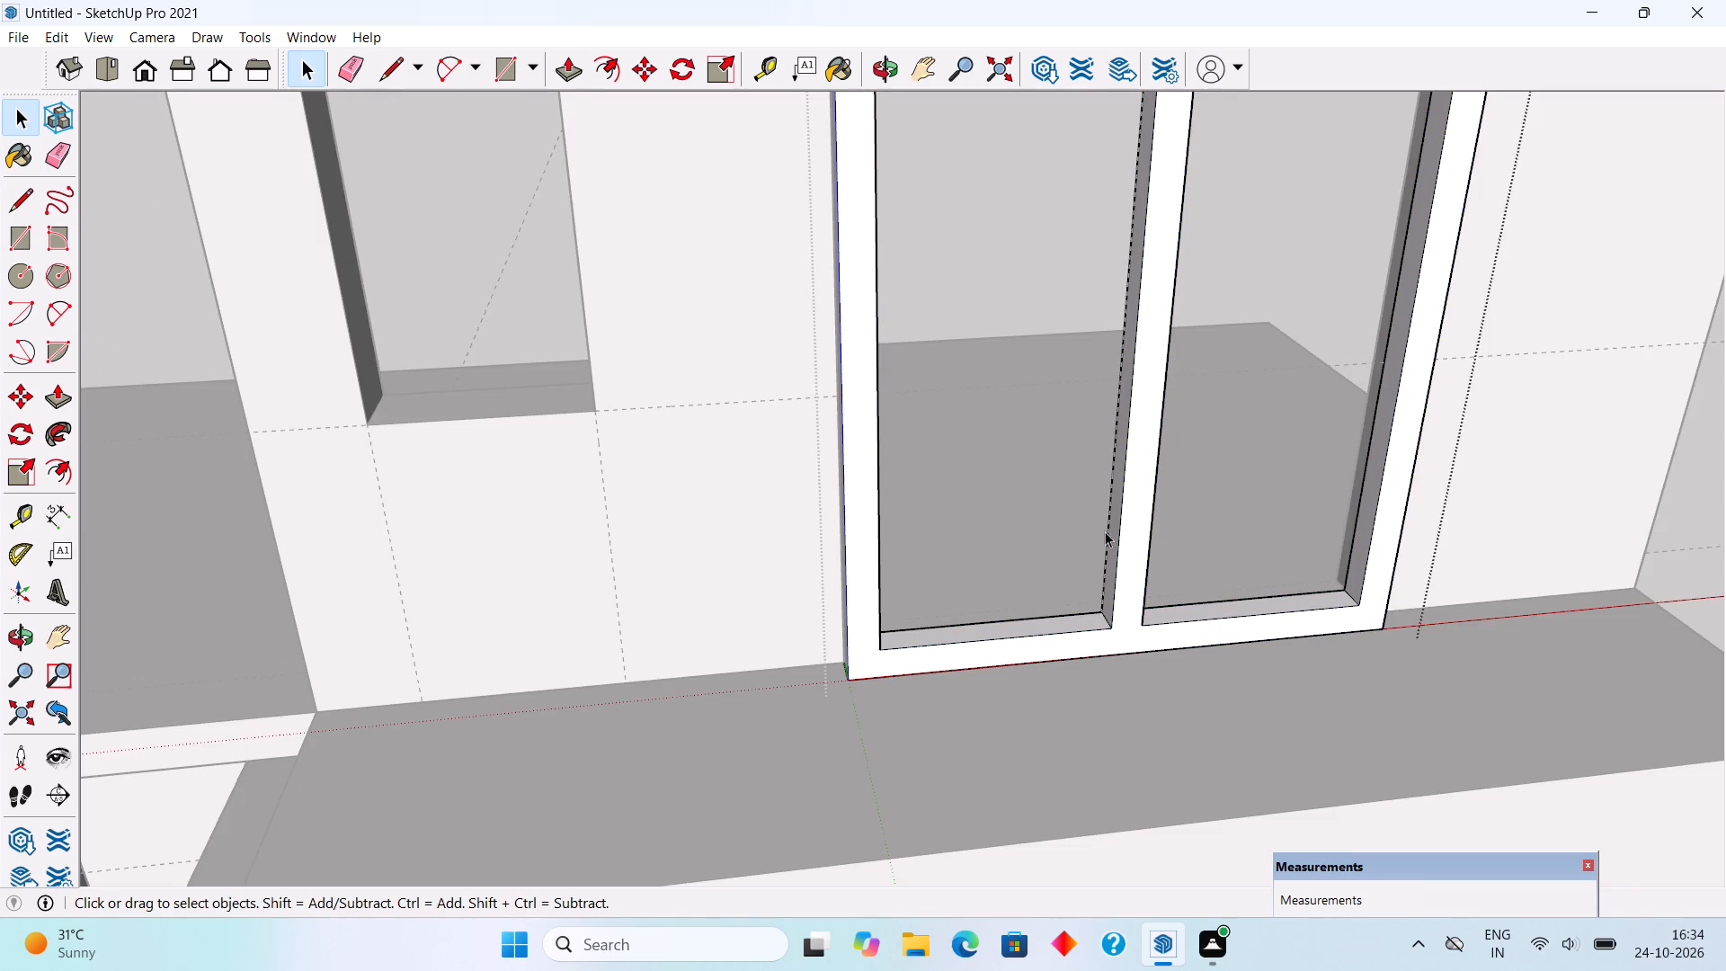
{"action": "left_click", "coordinate": [1121, 525]}
{"action": "scroll", "coordinate": [1121, 525], "scroll_direction": "up", "scroll_amount": 9}
{"action": "double_click", "coordinate": [1139, 523]}
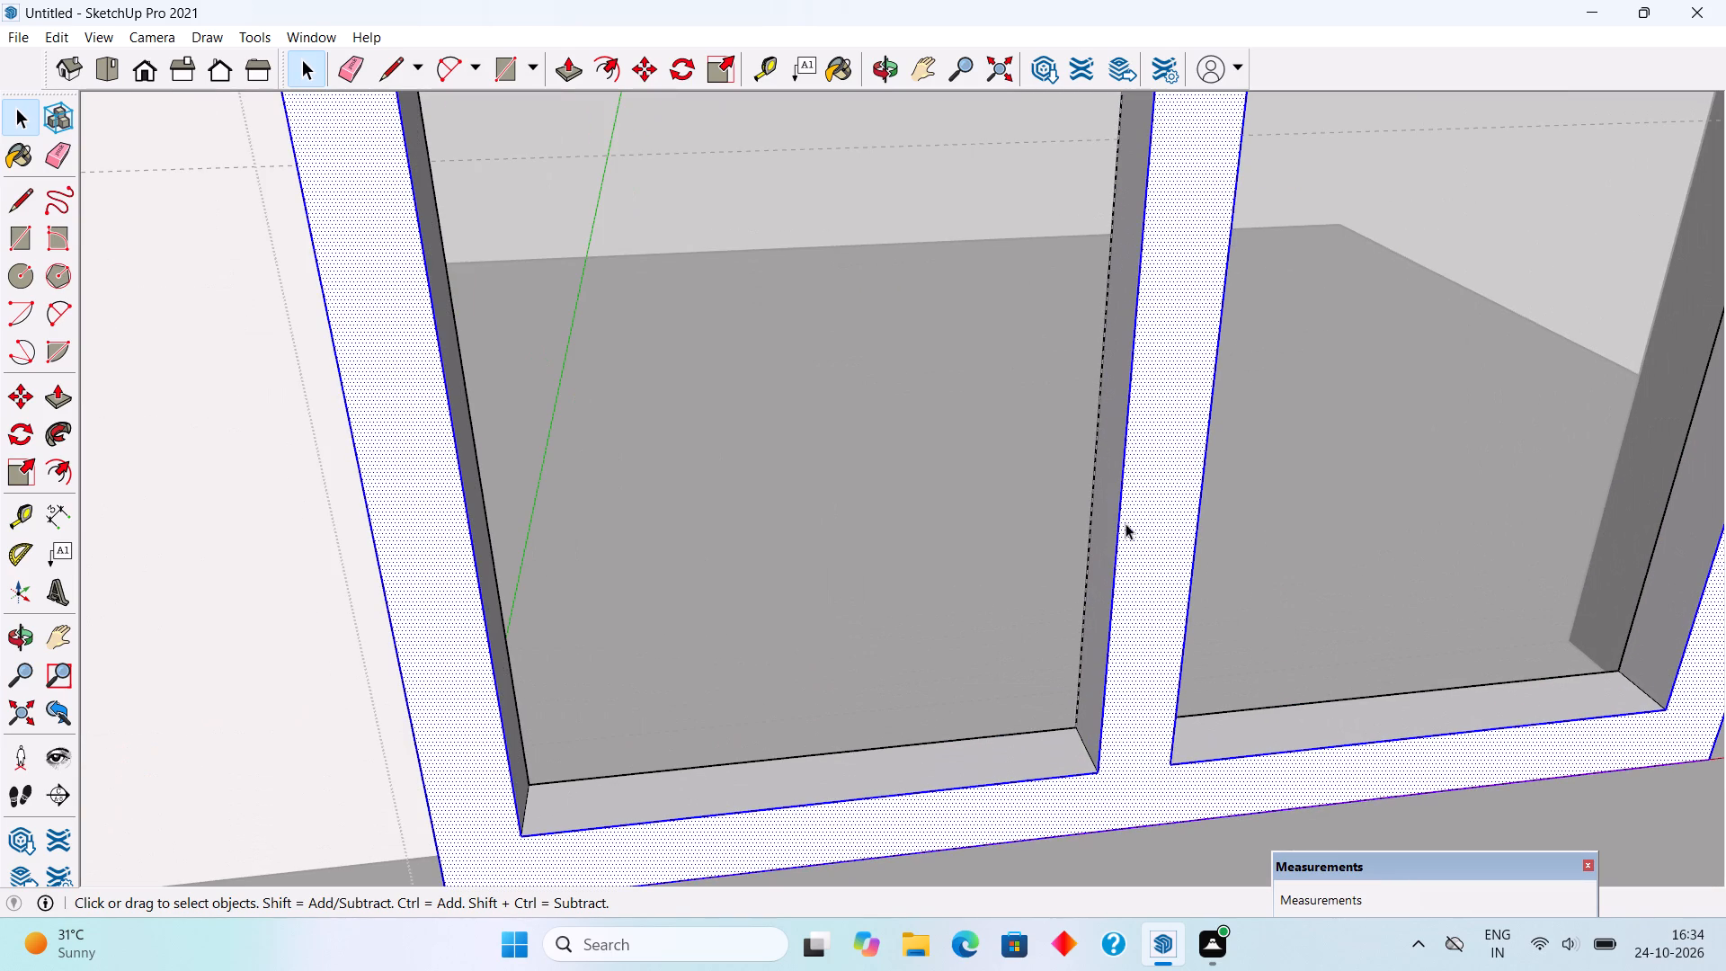
{"action": "left_click", "coordinate": [1105, 521]}
{"action": "middle_click_drag", "start_coordinate": [1128, 561], "coordinate": [1204, 605]}
{"action": "key", "text": "p"}
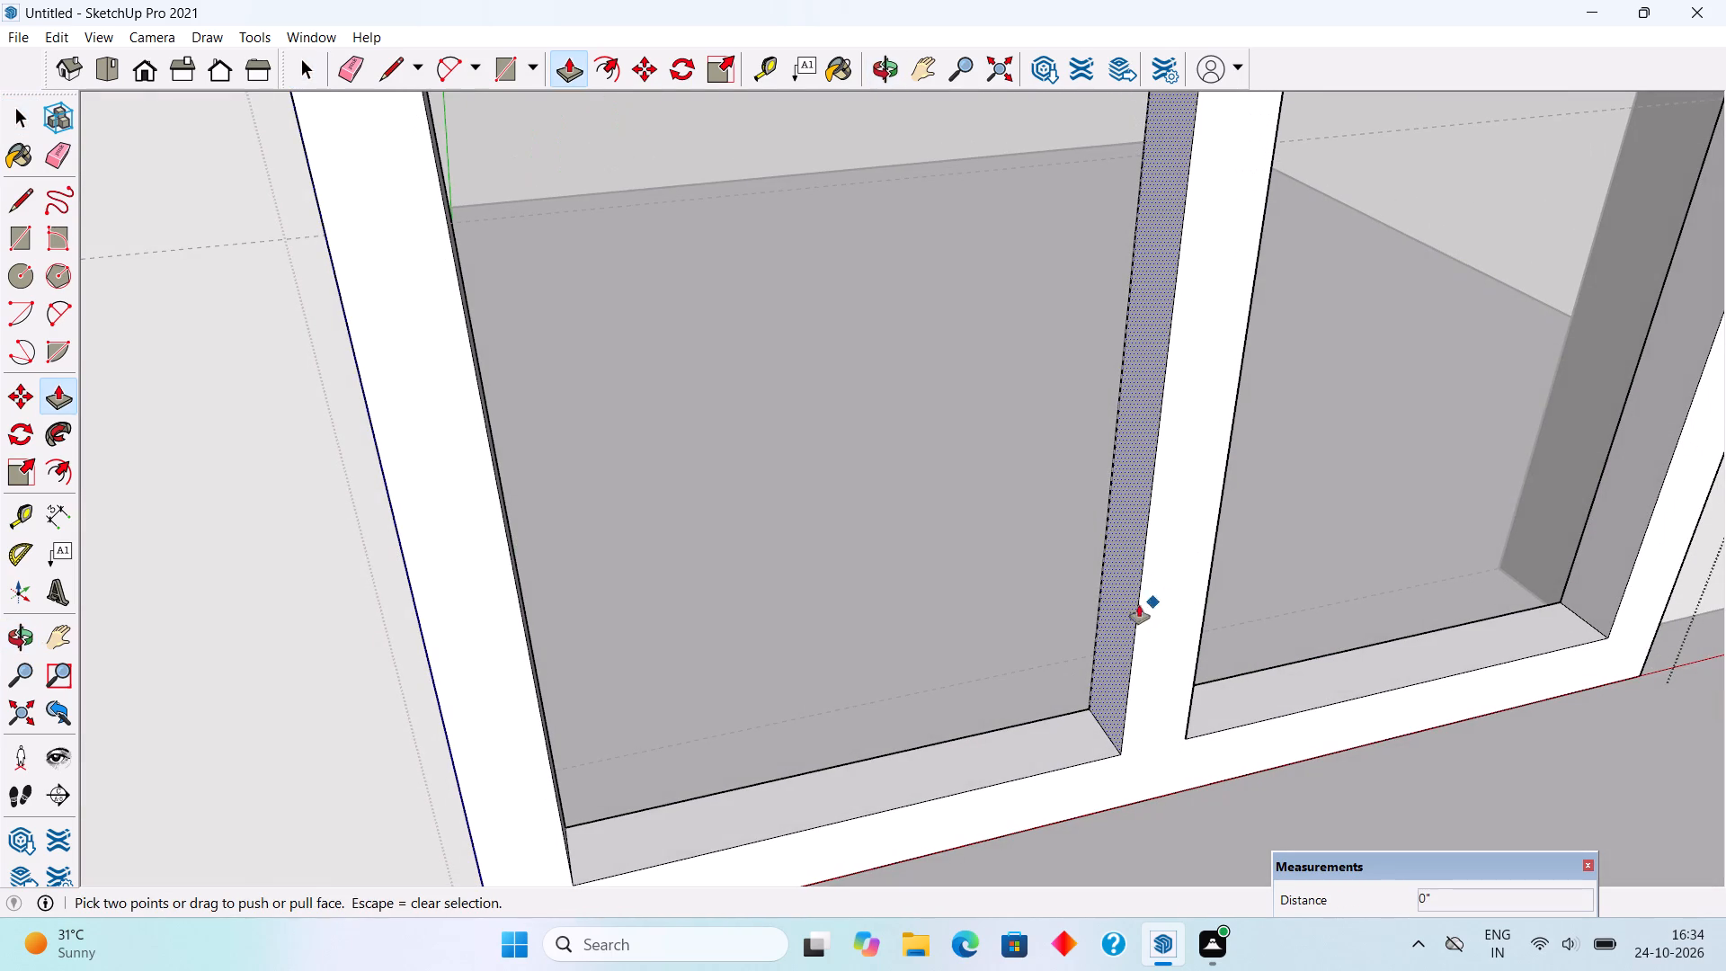
{"action": "left_click", "coordinate": [1129, 607]}
{"action": "type", "text": ".15\""}
{"action": "key", "text": "Return"}
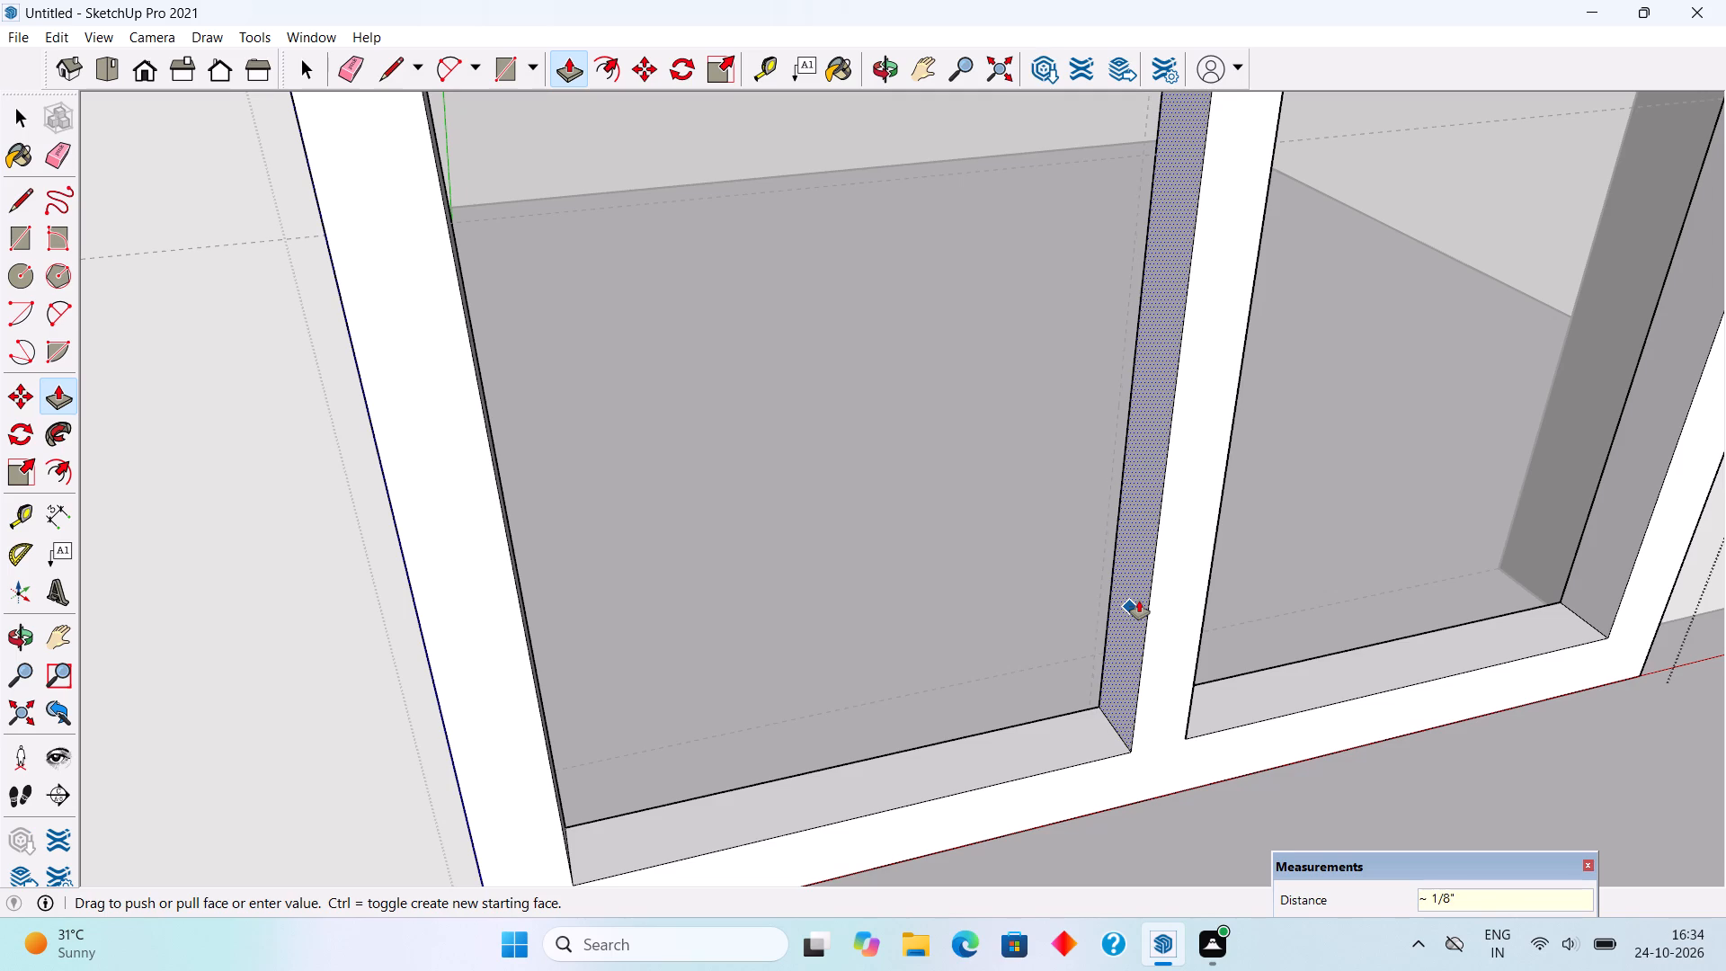
Push the mullion's opposite side face, facing the right pane, in by .15" and clear the selection.
{"action": "middle_click_drag", "start_coordinate": [1188, 619], "coordinate": [725, 557]}
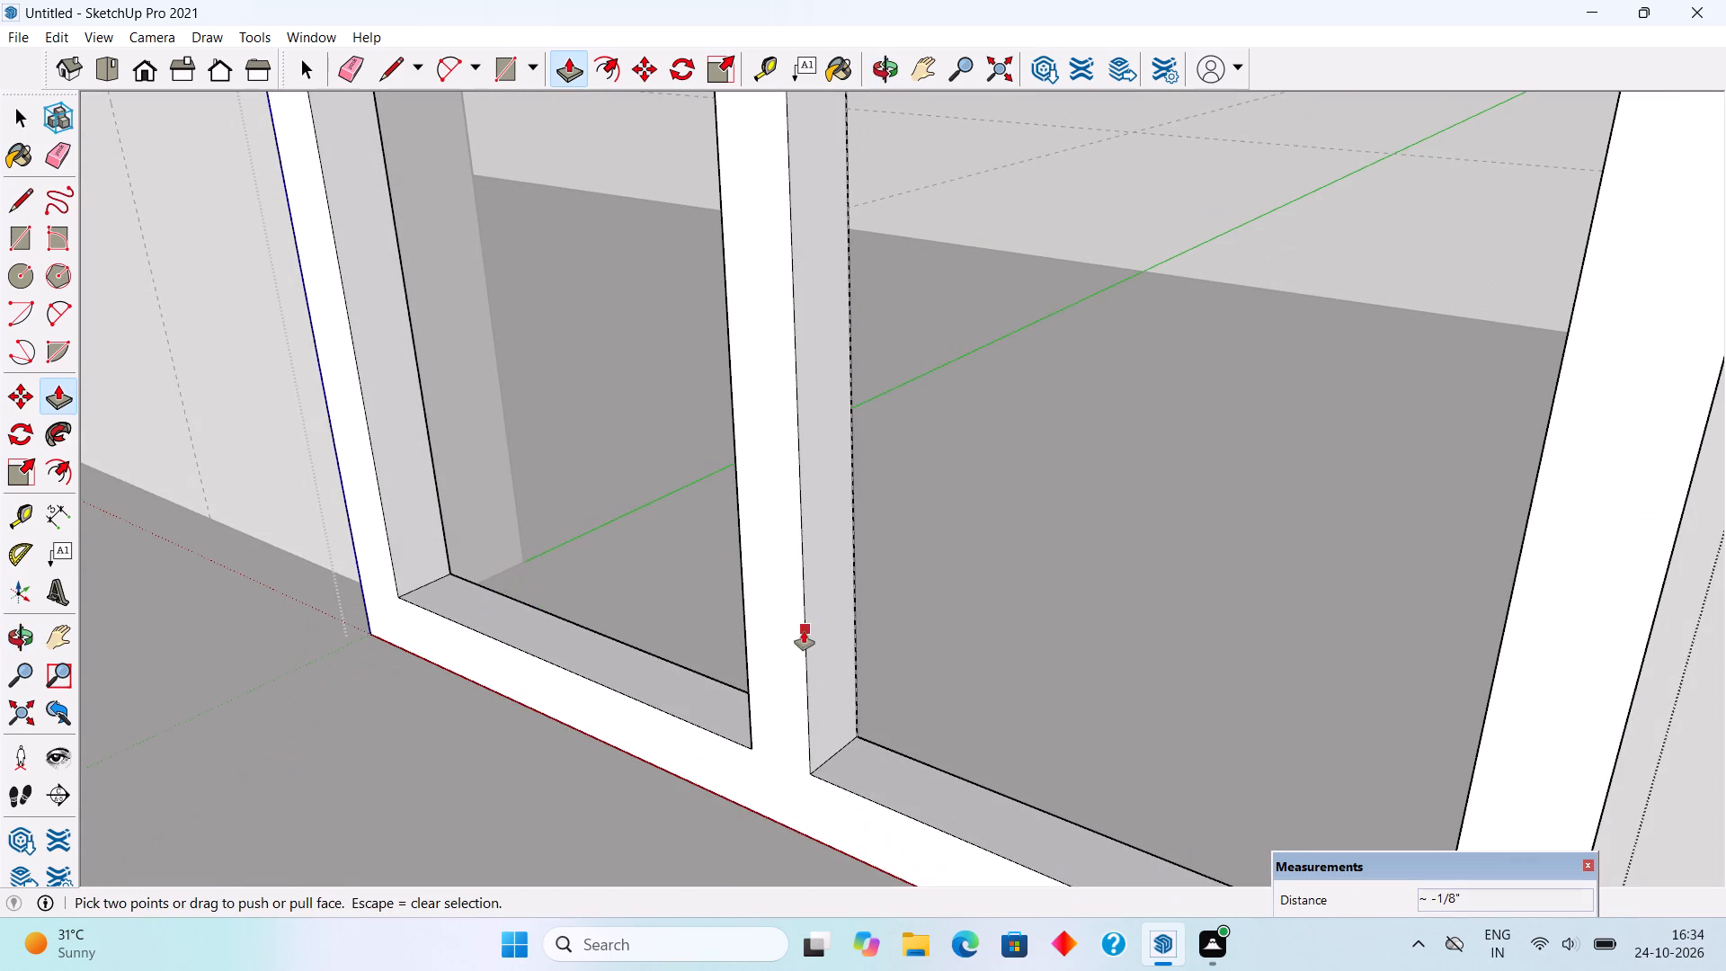
{"action": "key", "text": "space"}
{"action": "left_click", "coordinate": [821, 645]}
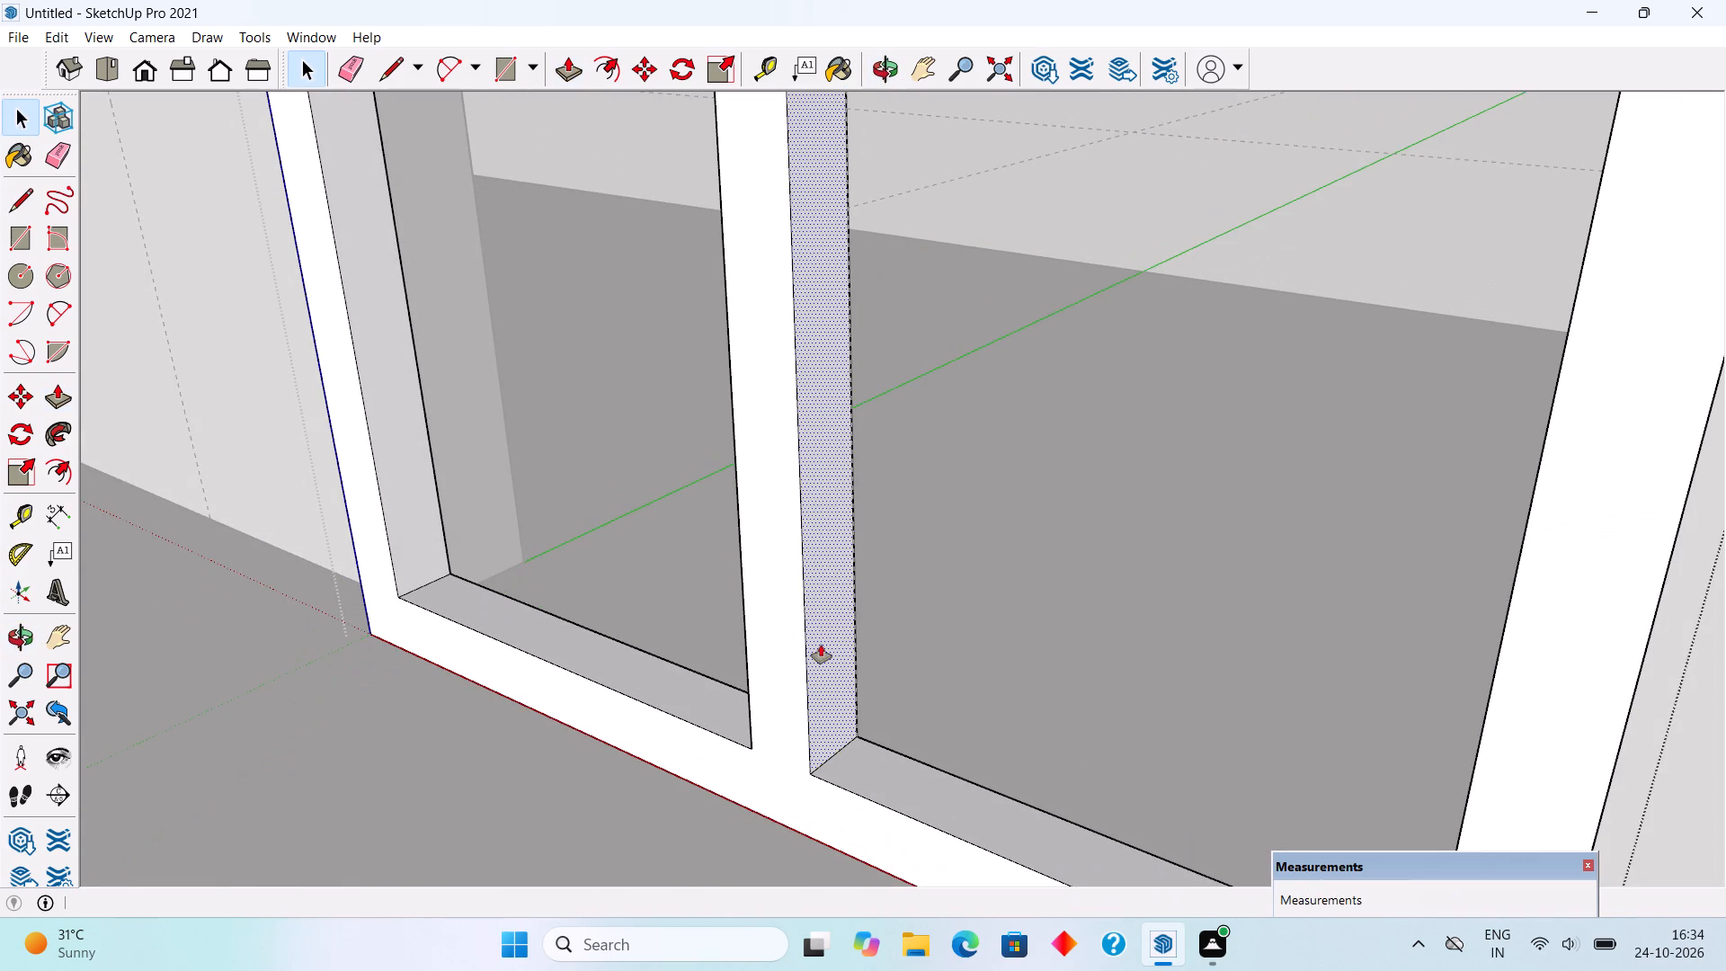
{"action": "key", "text": "p"}
{"action": "left_click", "coordinate": [821, 645]}
{"action": "type", "text": ".15\""}
{"action": "key", "text": "Return"}
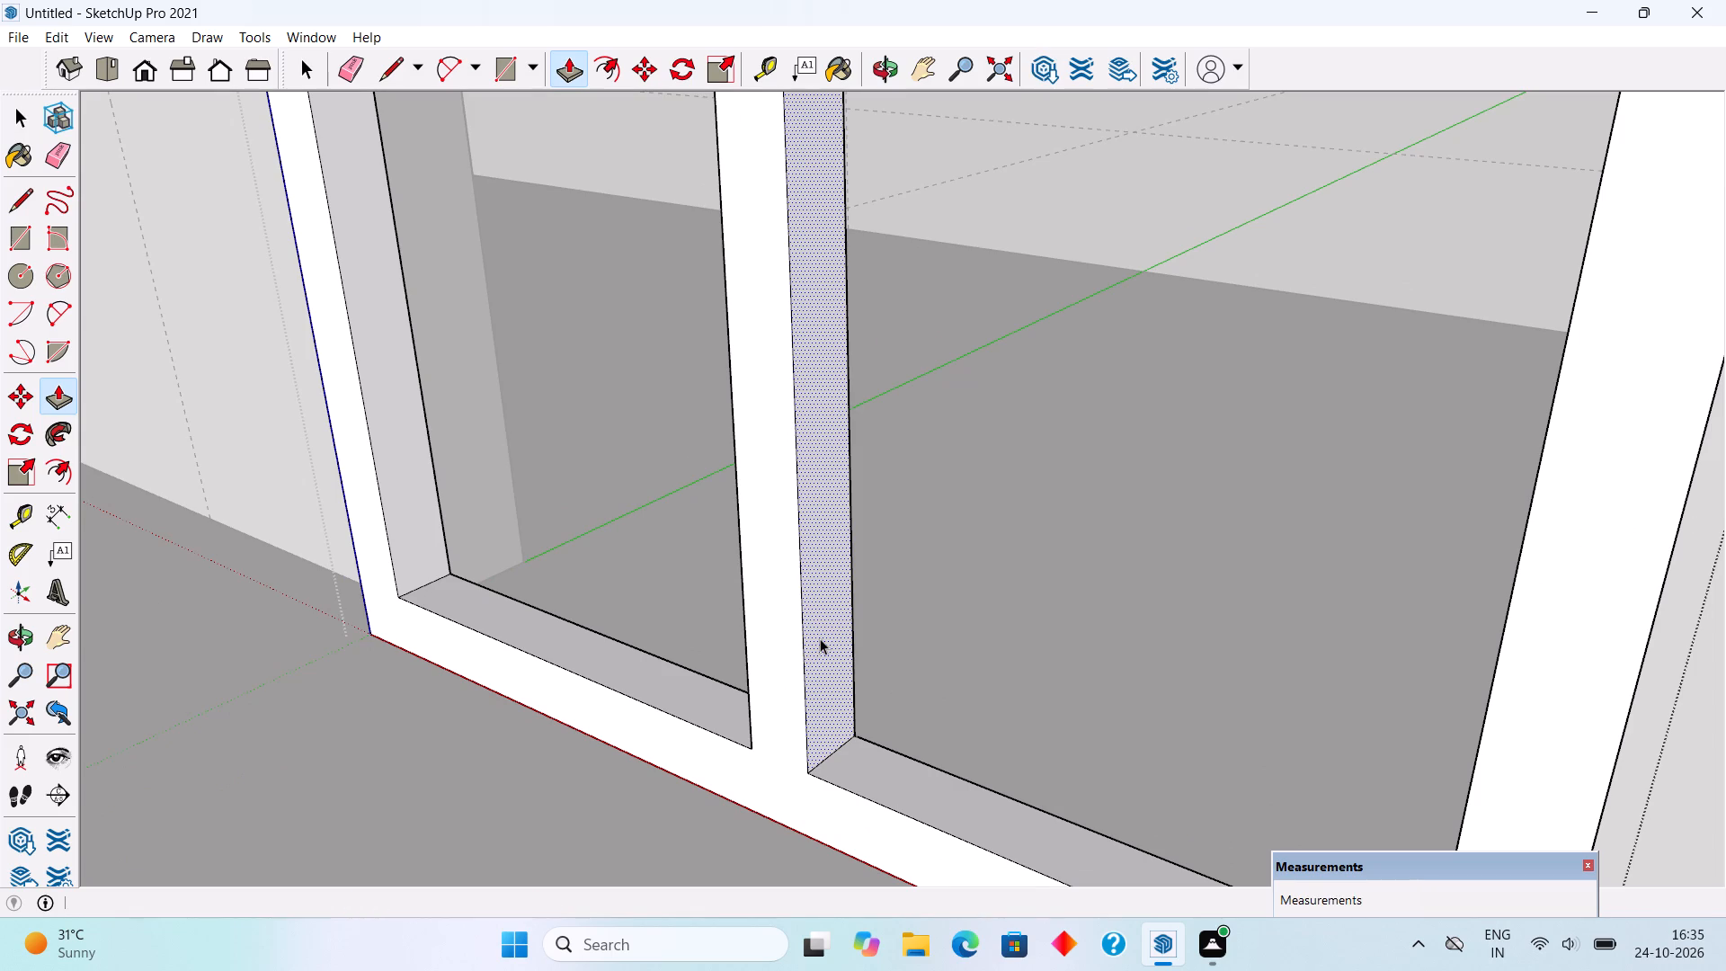
{"action": "key", "text": "space"}
{"action": "left_click", "coordinate": [1188, 227]}
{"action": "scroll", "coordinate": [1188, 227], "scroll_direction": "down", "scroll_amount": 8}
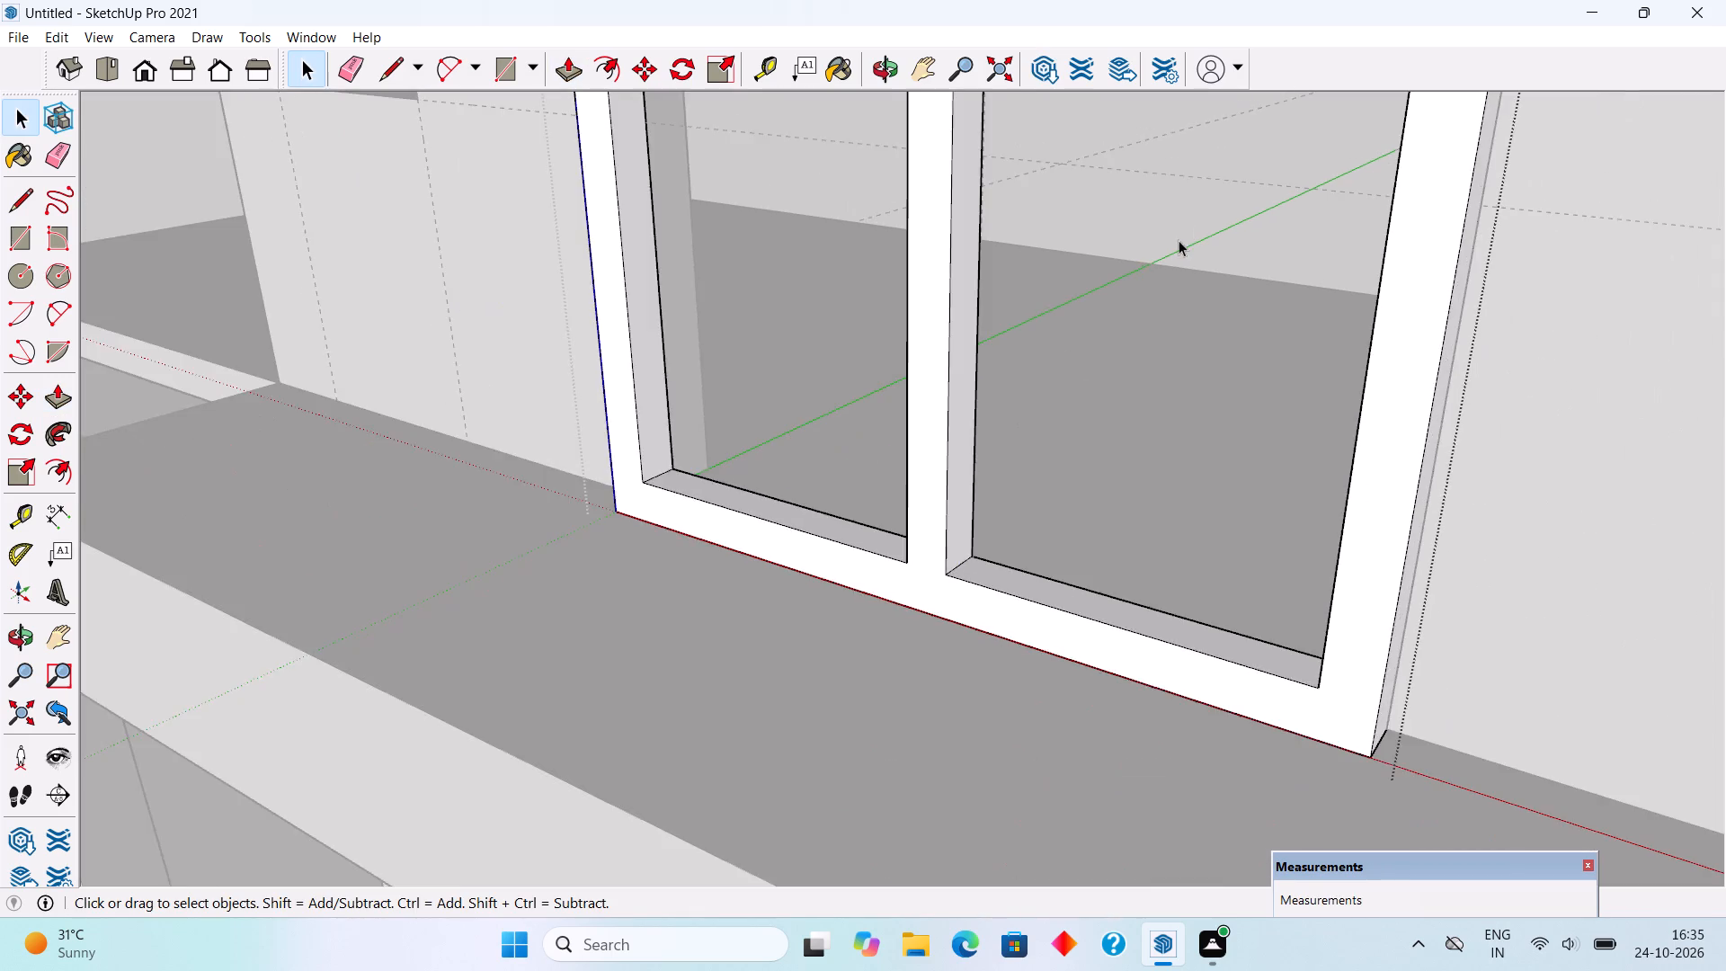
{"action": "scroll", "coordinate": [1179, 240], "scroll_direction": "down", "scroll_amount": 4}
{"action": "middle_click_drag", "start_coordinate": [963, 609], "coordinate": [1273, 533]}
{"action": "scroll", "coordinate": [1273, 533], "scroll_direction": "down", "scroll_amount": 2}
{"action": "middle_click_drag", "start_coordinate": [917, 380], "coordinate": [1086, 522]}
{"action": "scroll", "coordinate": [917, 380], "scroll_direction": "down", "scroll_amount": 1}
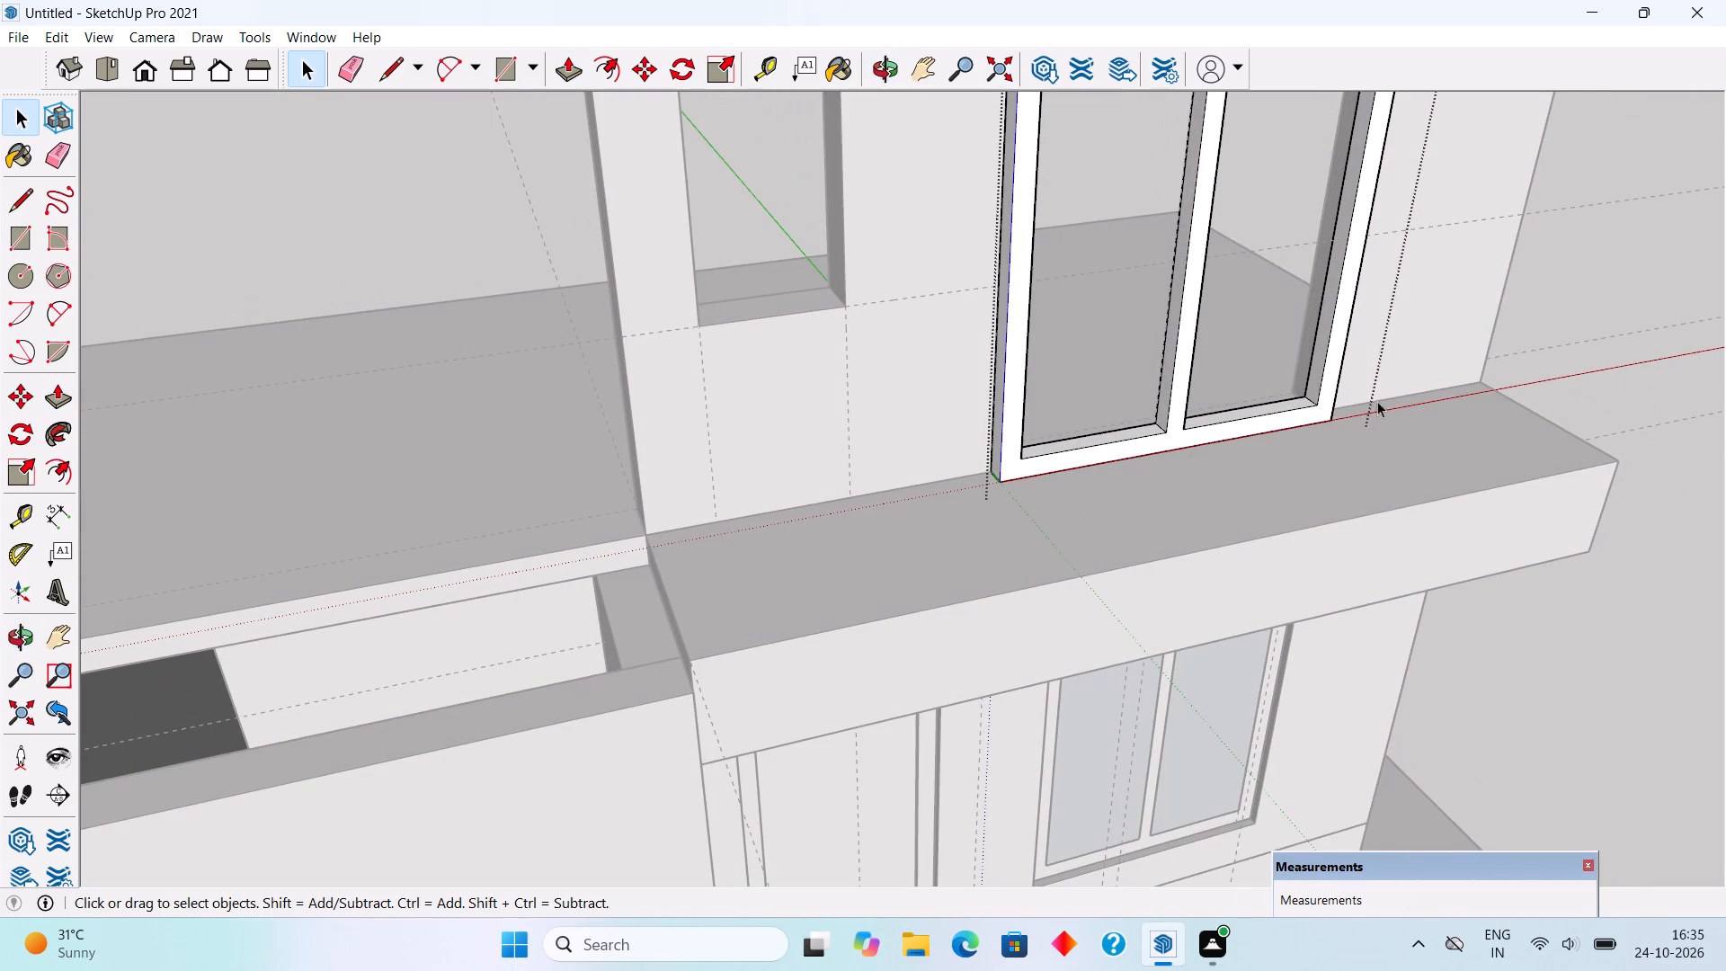
Move the two-pane frame group back from its outer bottom corner so its front sits flush with the upper-storey wall.
{"action": "left_click", "coordinate": [1544, 322]}
{"action": "scroll", "coordinate": [1317, 417], "scroll_direction": "up", "scroll_amount": 3}
{"action": "left_click", "coordinate": [1317, 414]}
{"action": "scroll", "coordinate": [1331, 414], "scroll_direction": "up", "scroll_amount": 4}
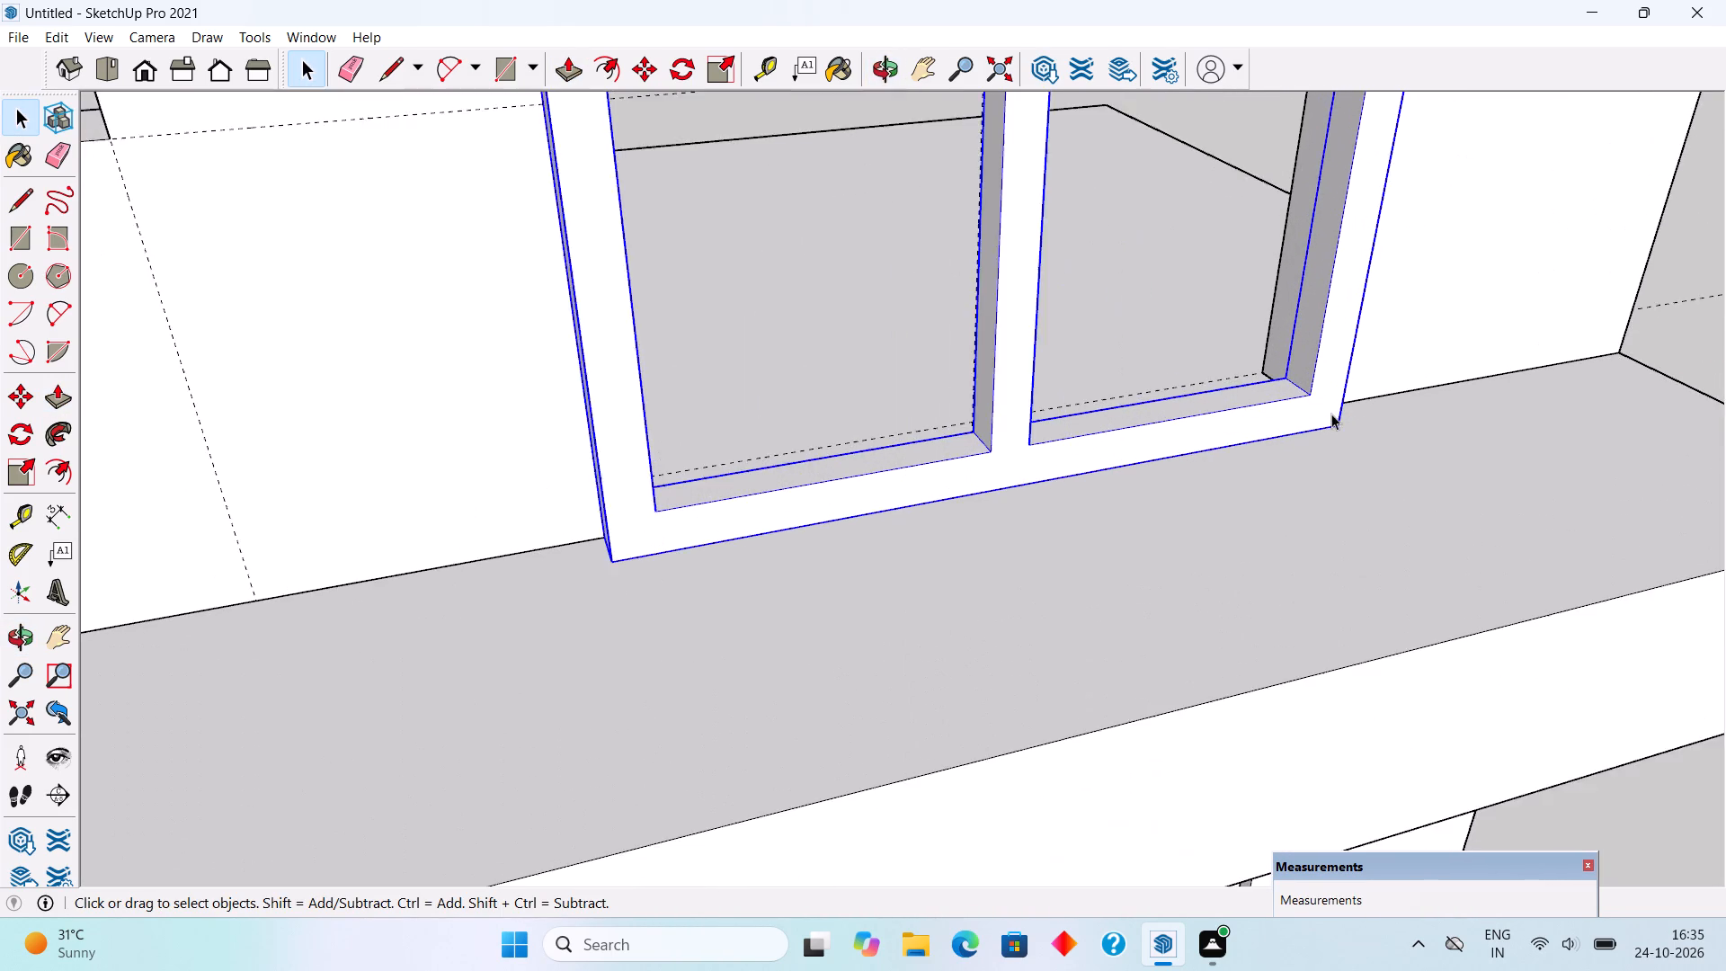
{"action": "scroll", "coordinate": [1331, 414], "scroll_direction": "up", "scroll_amount": 4}
{"action": "key", "text": "m"}
{"action": "left_click", "coordinate": [1341, 439]}
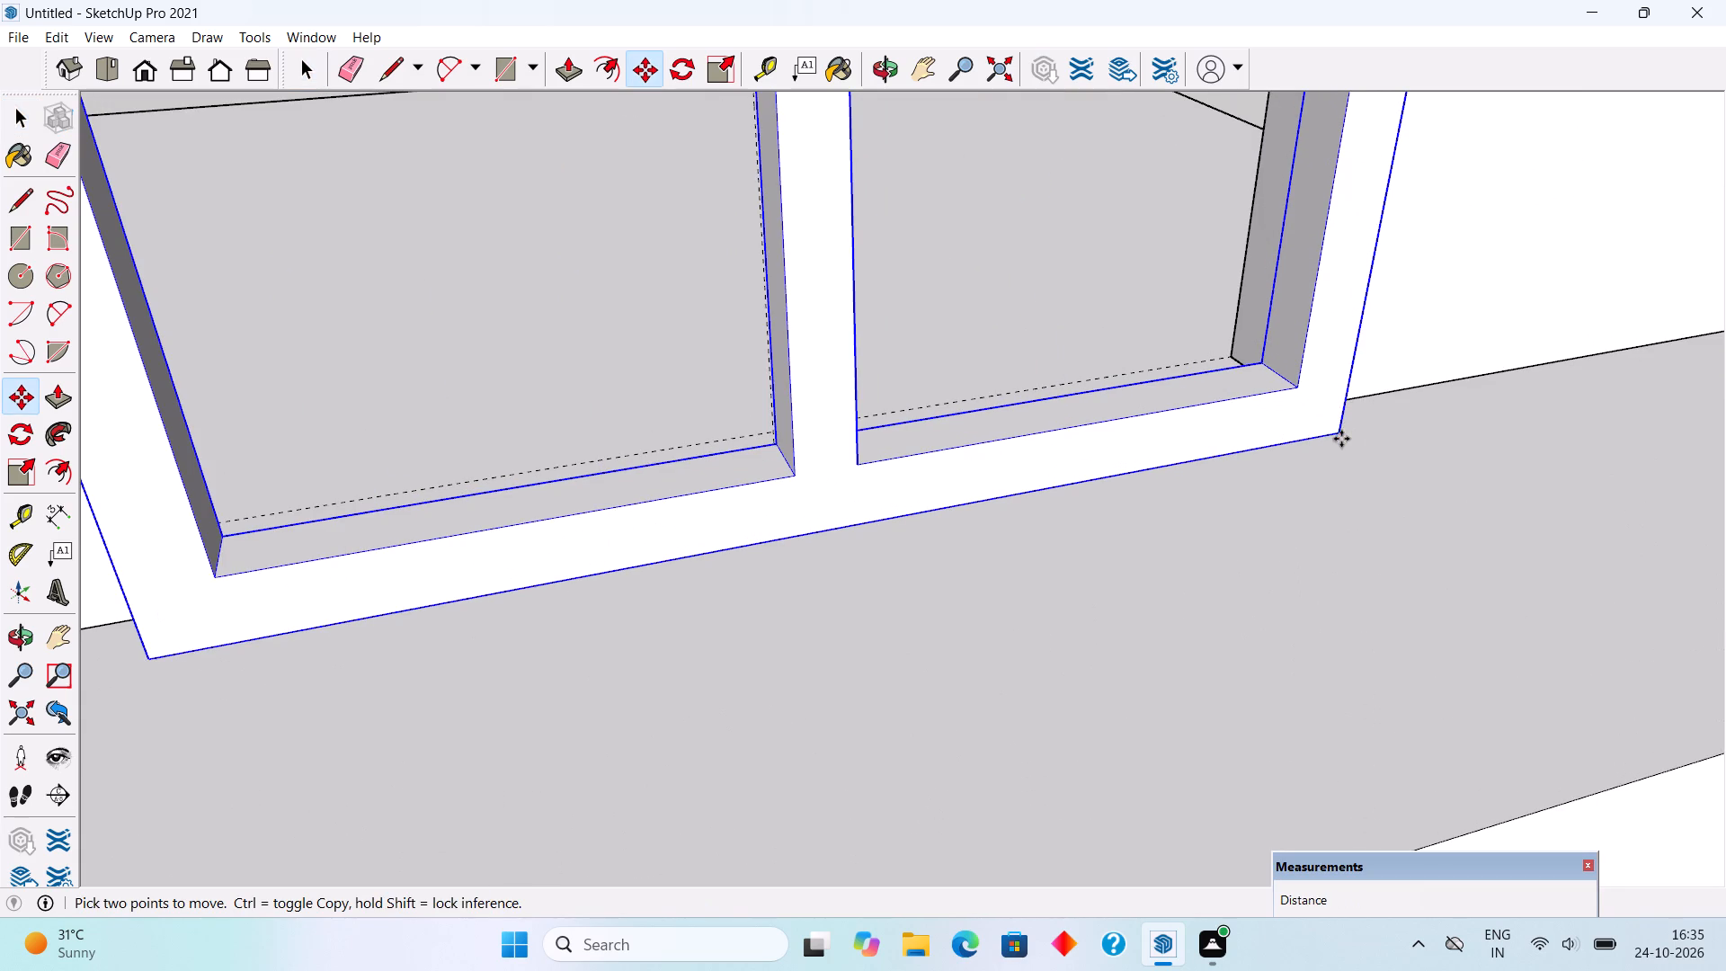
{"action": "left_click", "coordinate": [1305, 397]}
Move the two-pane frame group a further 1" into the wall opening and clear the selection.
{"action": "scroll", "coordinate": [1301, 409], "scroll_direction": "up", "scroll_amount": 5}
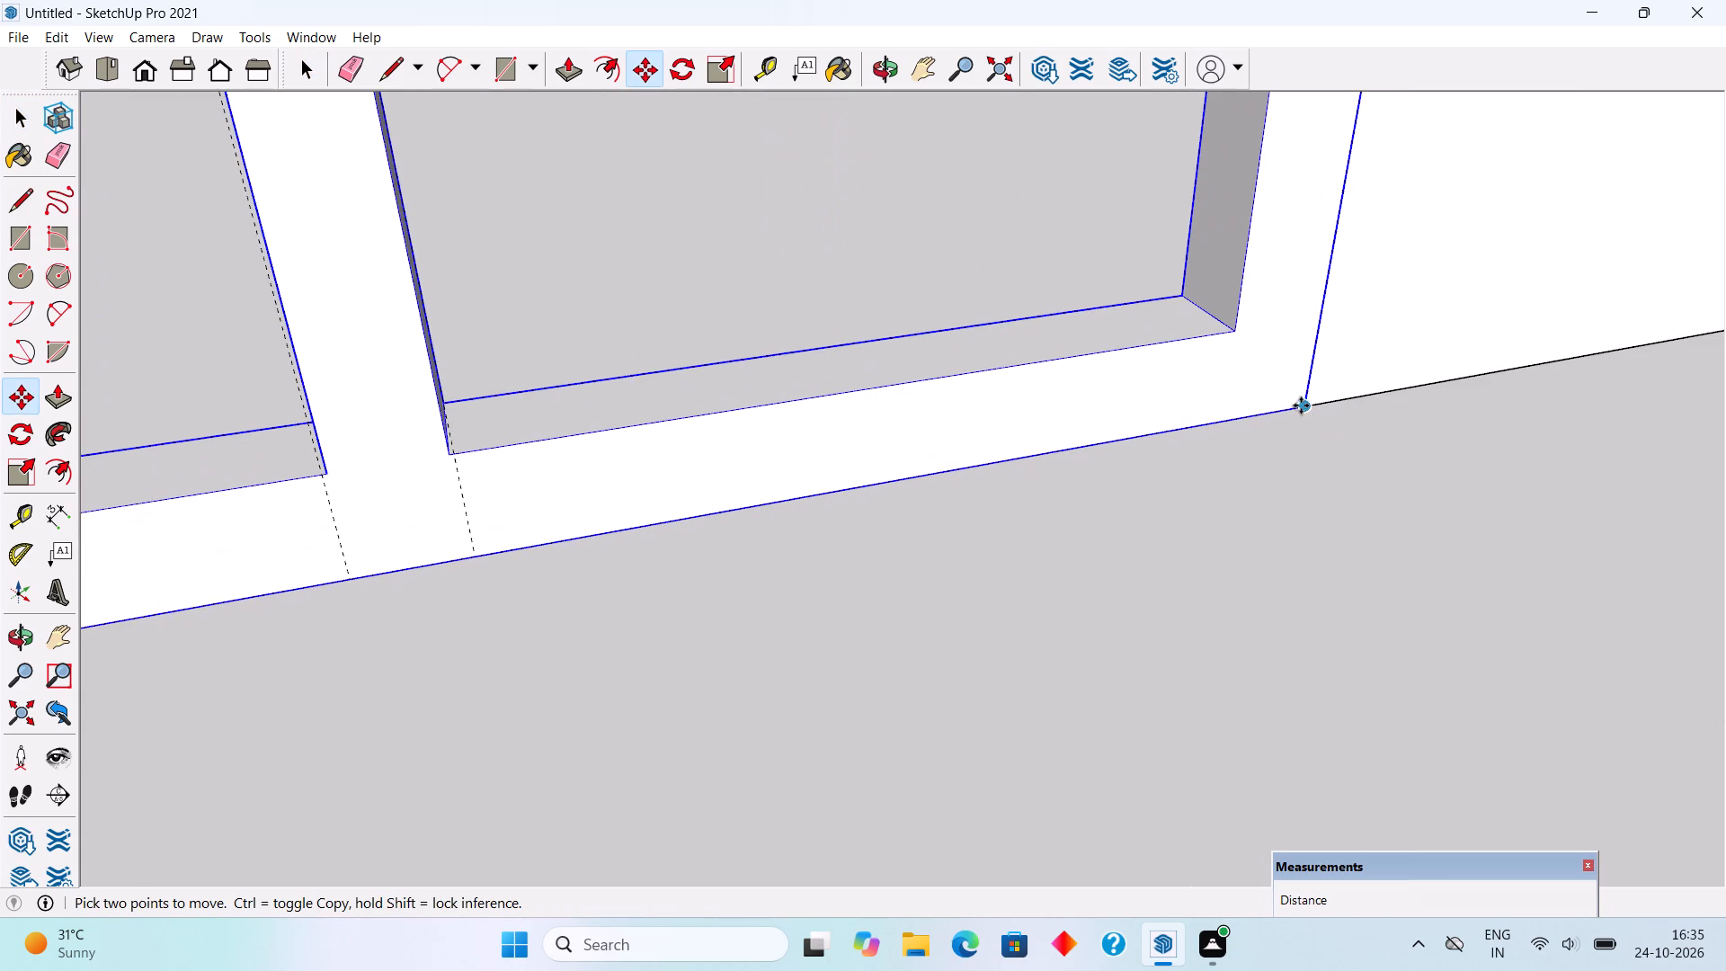
{"action": "left_click", "coordinate": [1301, 405]}
{"action": "type", "text": "1\""}
{"action": "key", "text": "Return"}
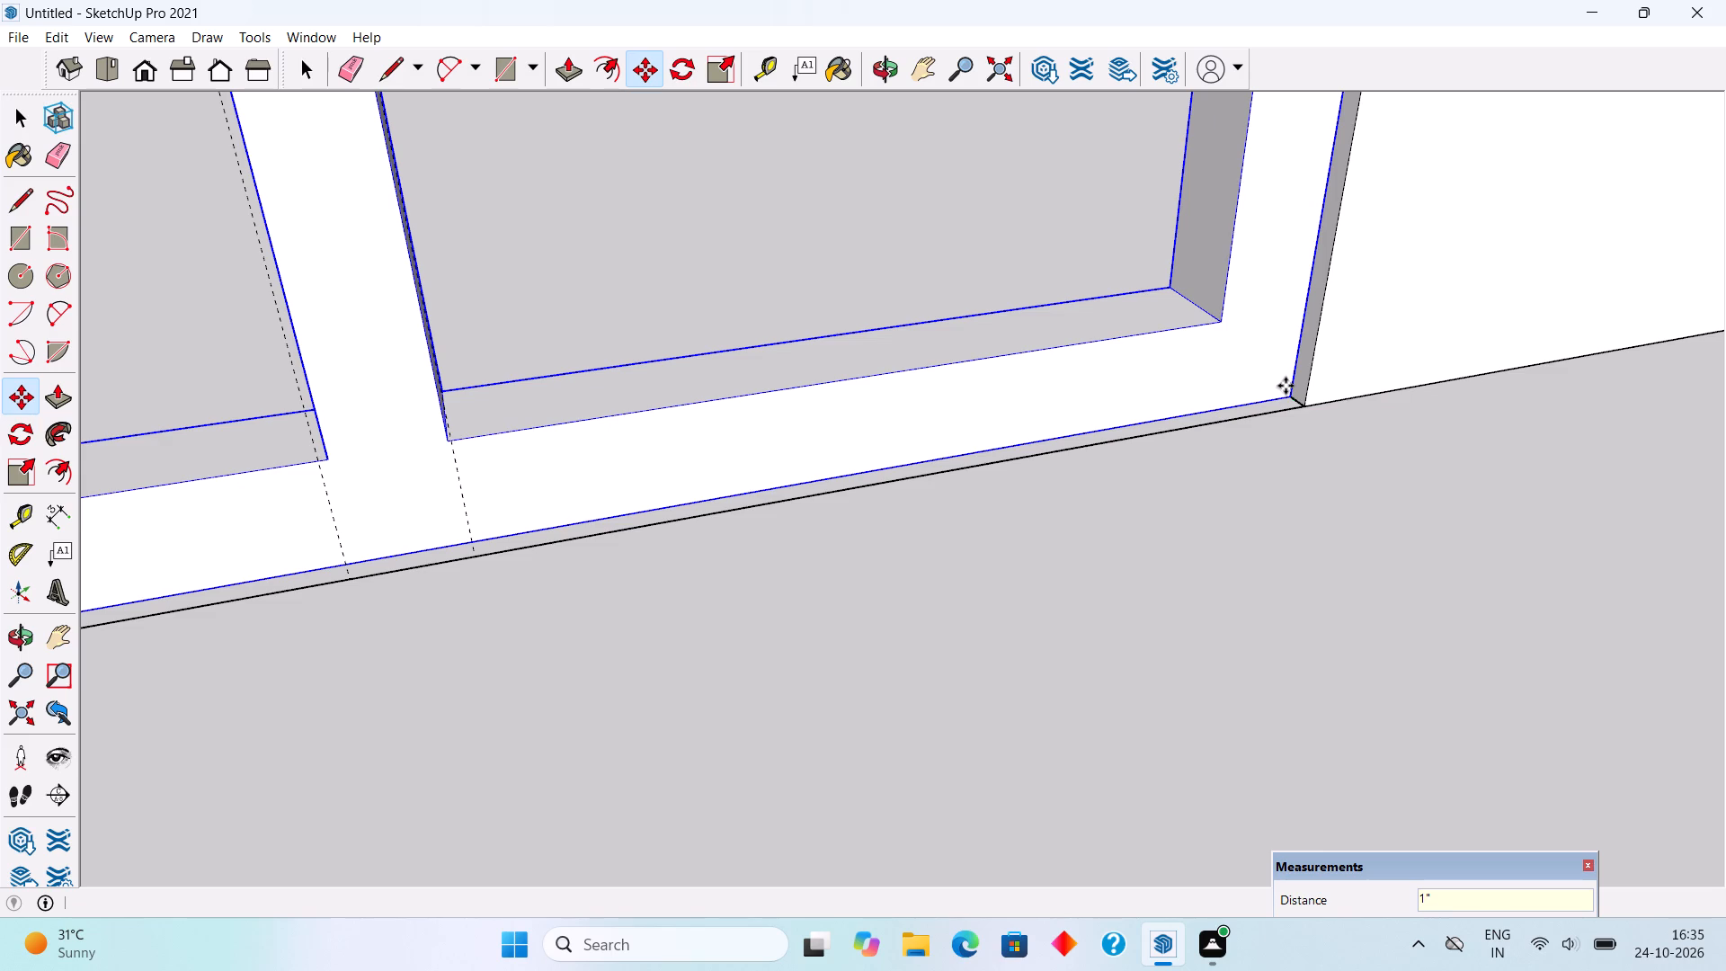
{"action": "key", "text": "space"}
{"action": "scroll", "coordinate": [1268, 391], "scroll_direction": "down", "scroll_amount": 16}
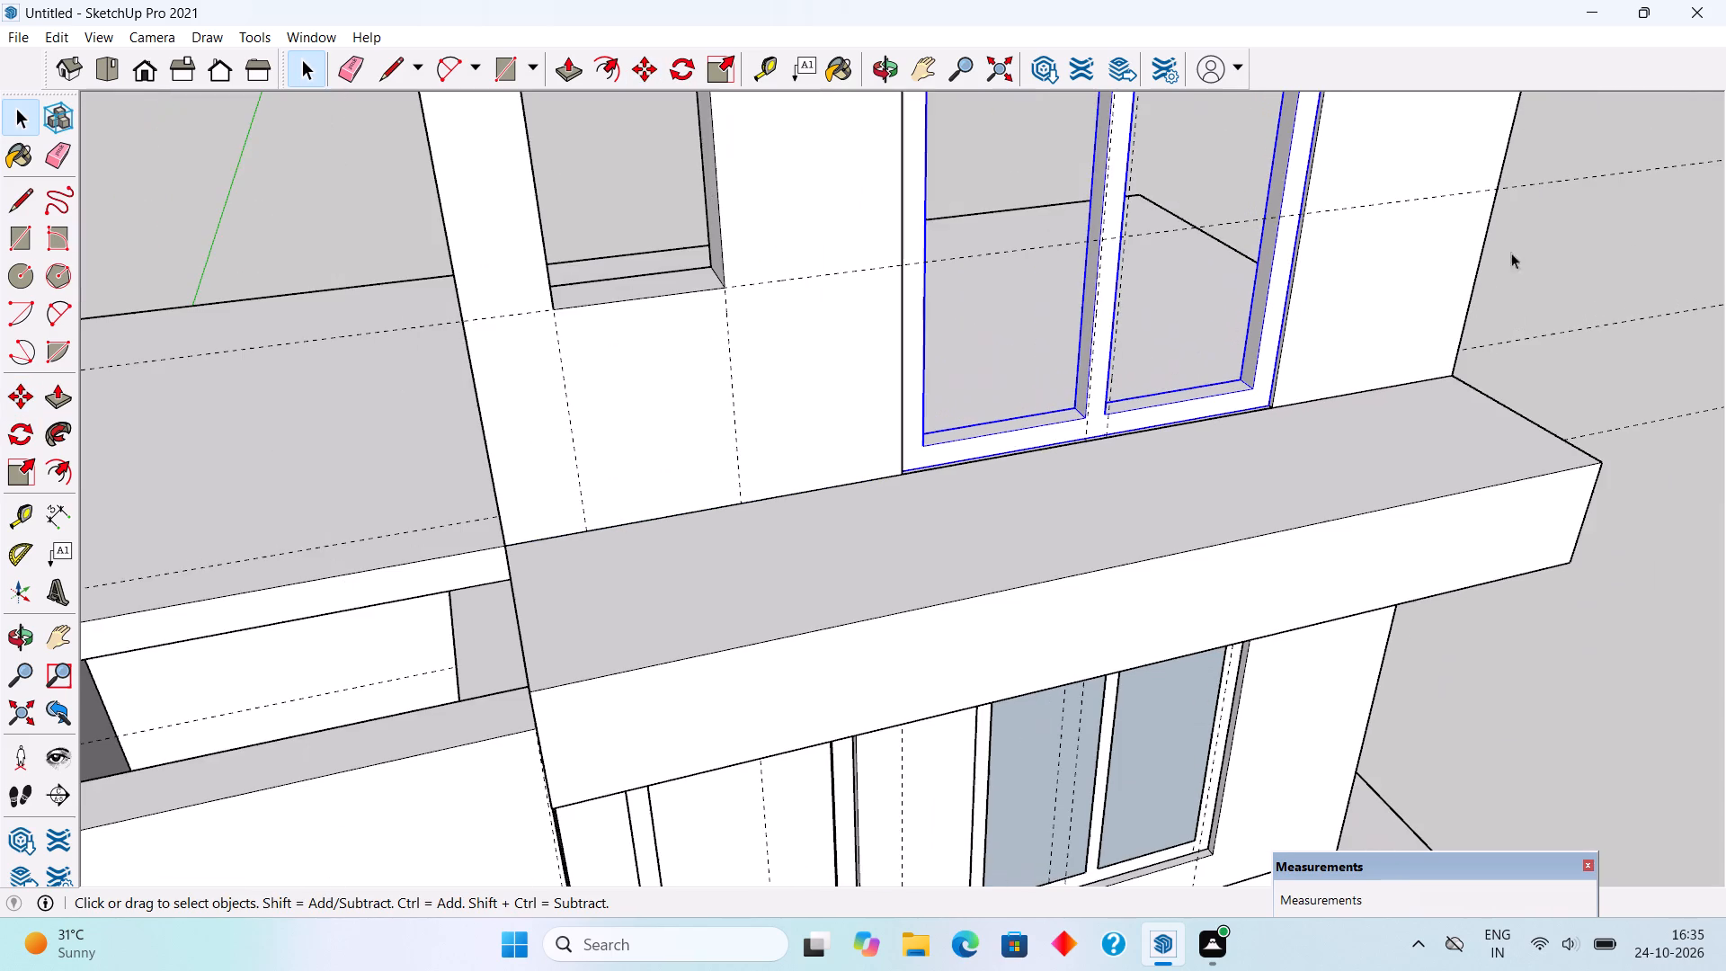
{"action": "left_click", "coordinate": [1553, 197]}
Draw a rectangle across each opening of the two-pane frame, the left one about 2' 6" by 6' 4".
{"action": "scroll", "coordinate": [1421, 421], "scroll_direction": "down", "scroll_amount": 6}
{"action": "middle_click_drag", "start_coordinate": [1319, 389], "coordinate": [1048, 293]}
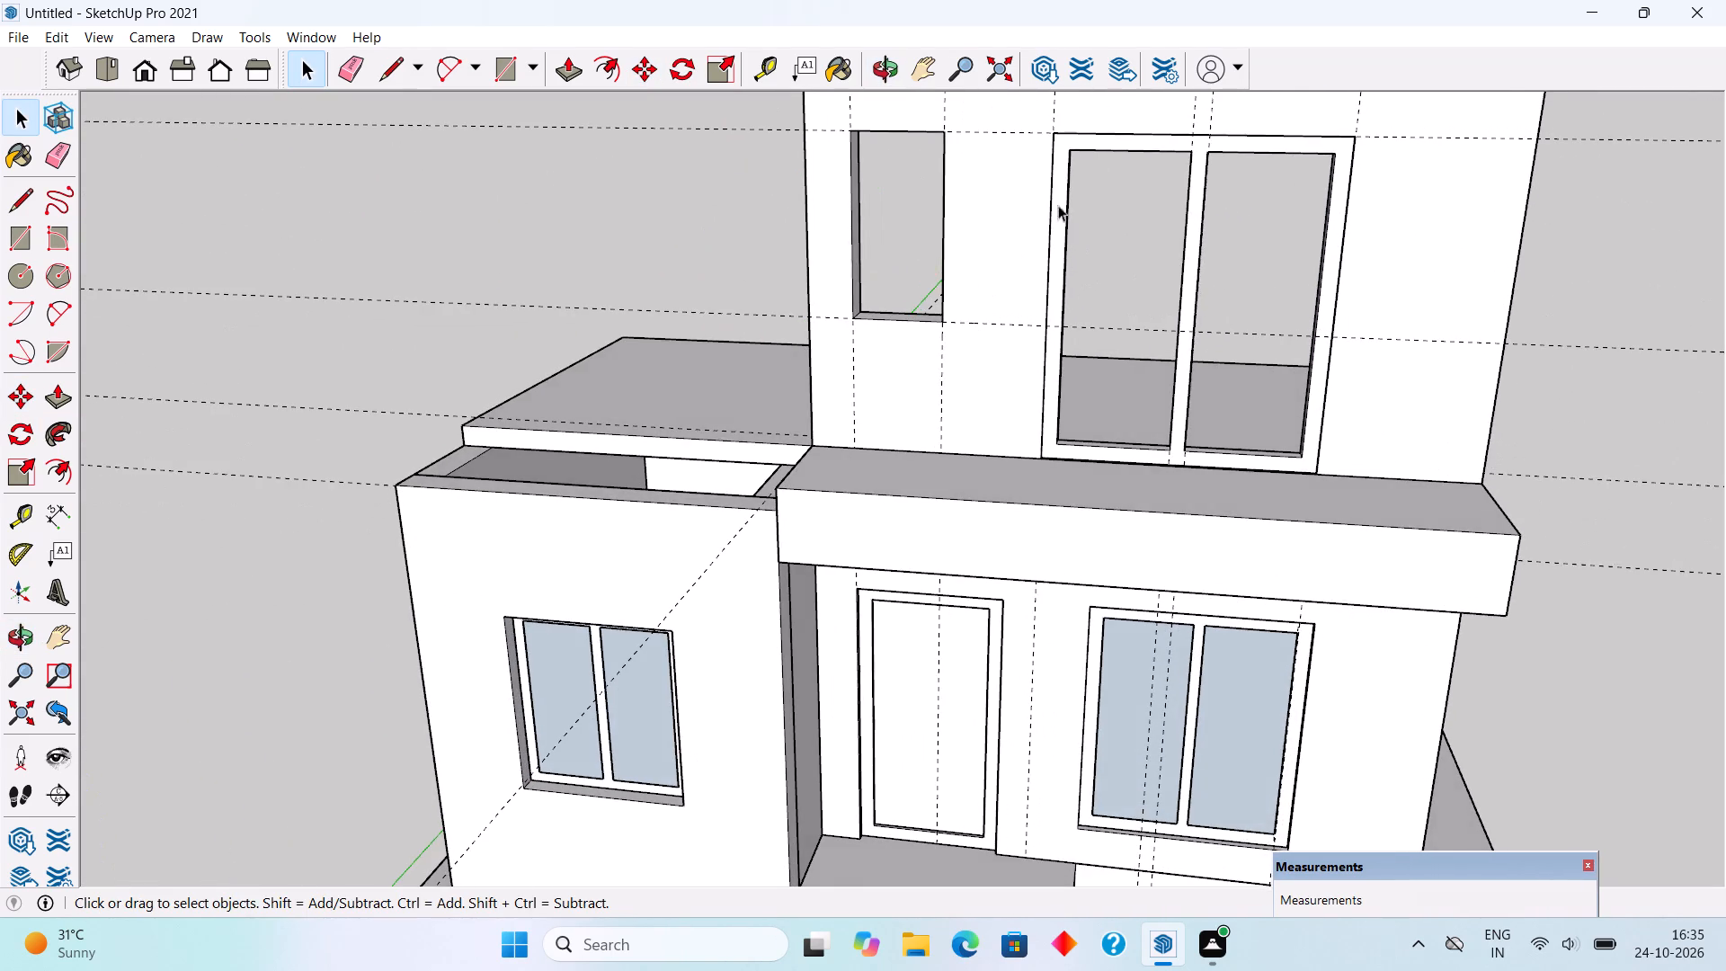
{"action": "scroll", "coordinate": [1133, 112], "scroll_direction": "up", "scroll_amount": 5}
{"action": "scroll", "coordinate": [1257, 209], "scroll_direction": "up", "scroll_amount": 3}
{"action": "scroll", "coordinate": [1261, 186], "scroll_direction": "down", "scroll_amount": 1}
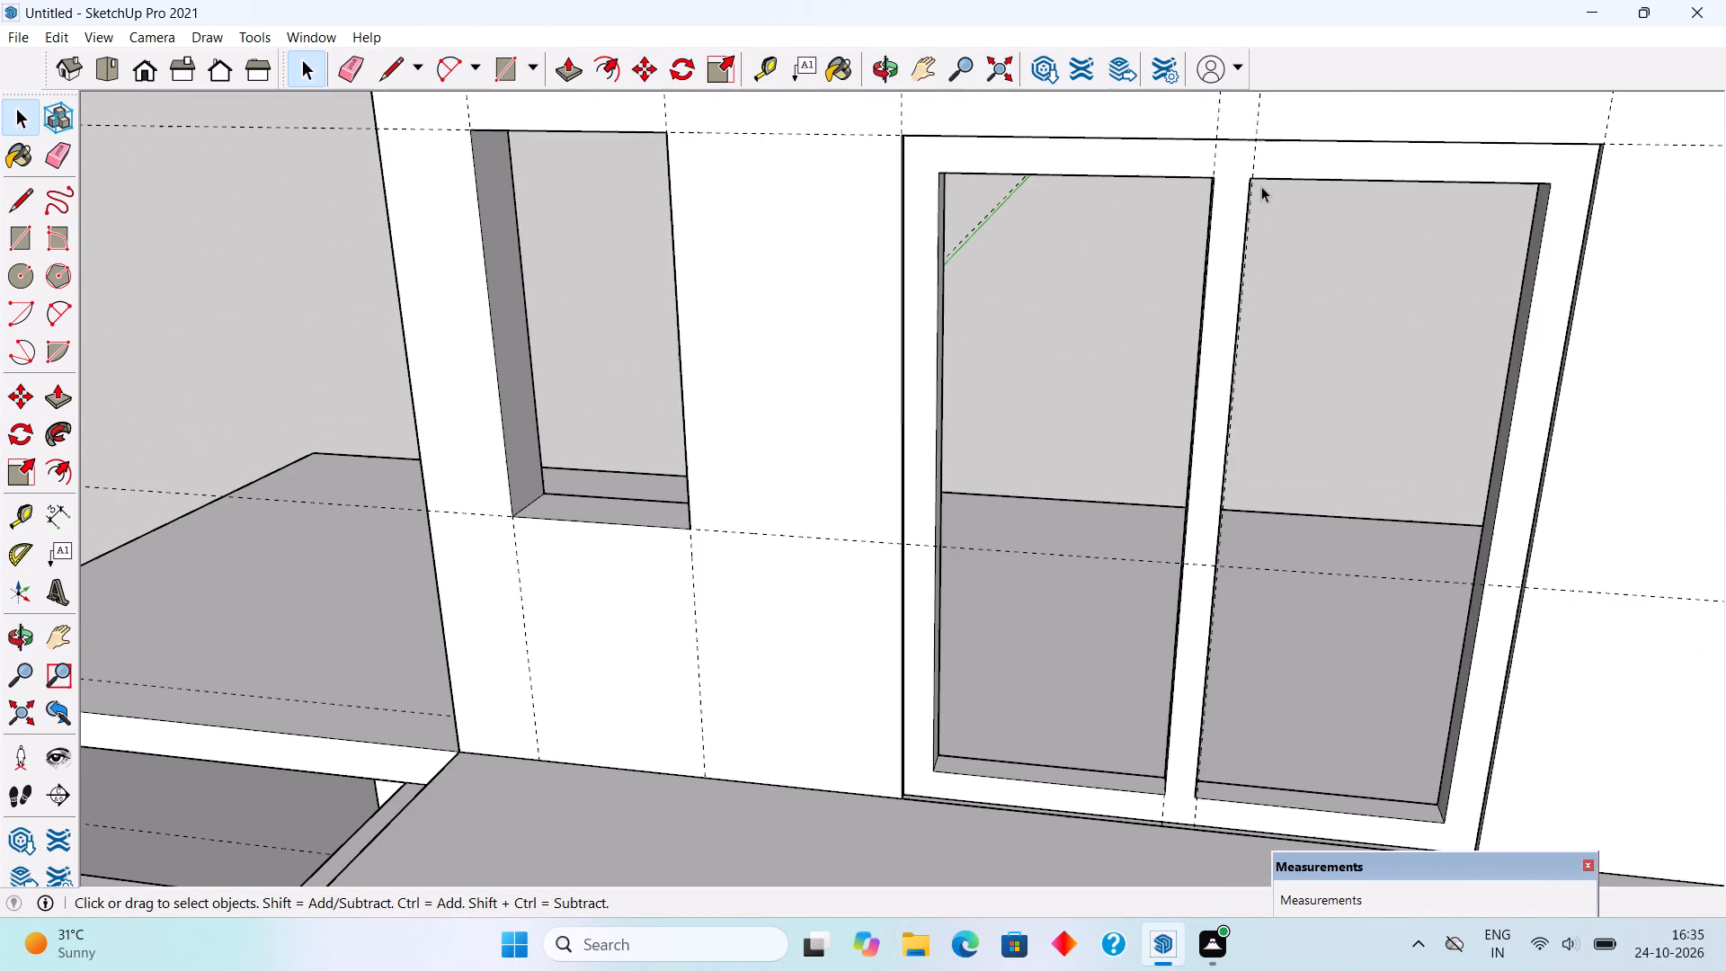
{"action": "scroll", "coordinate": [1261, 186], "scroll_direction": "down", "scroll_amount": 1}
{"action": "middle_click_drag", "start_coordinate": [1305, 190], "coordinate": [1338, 188]}
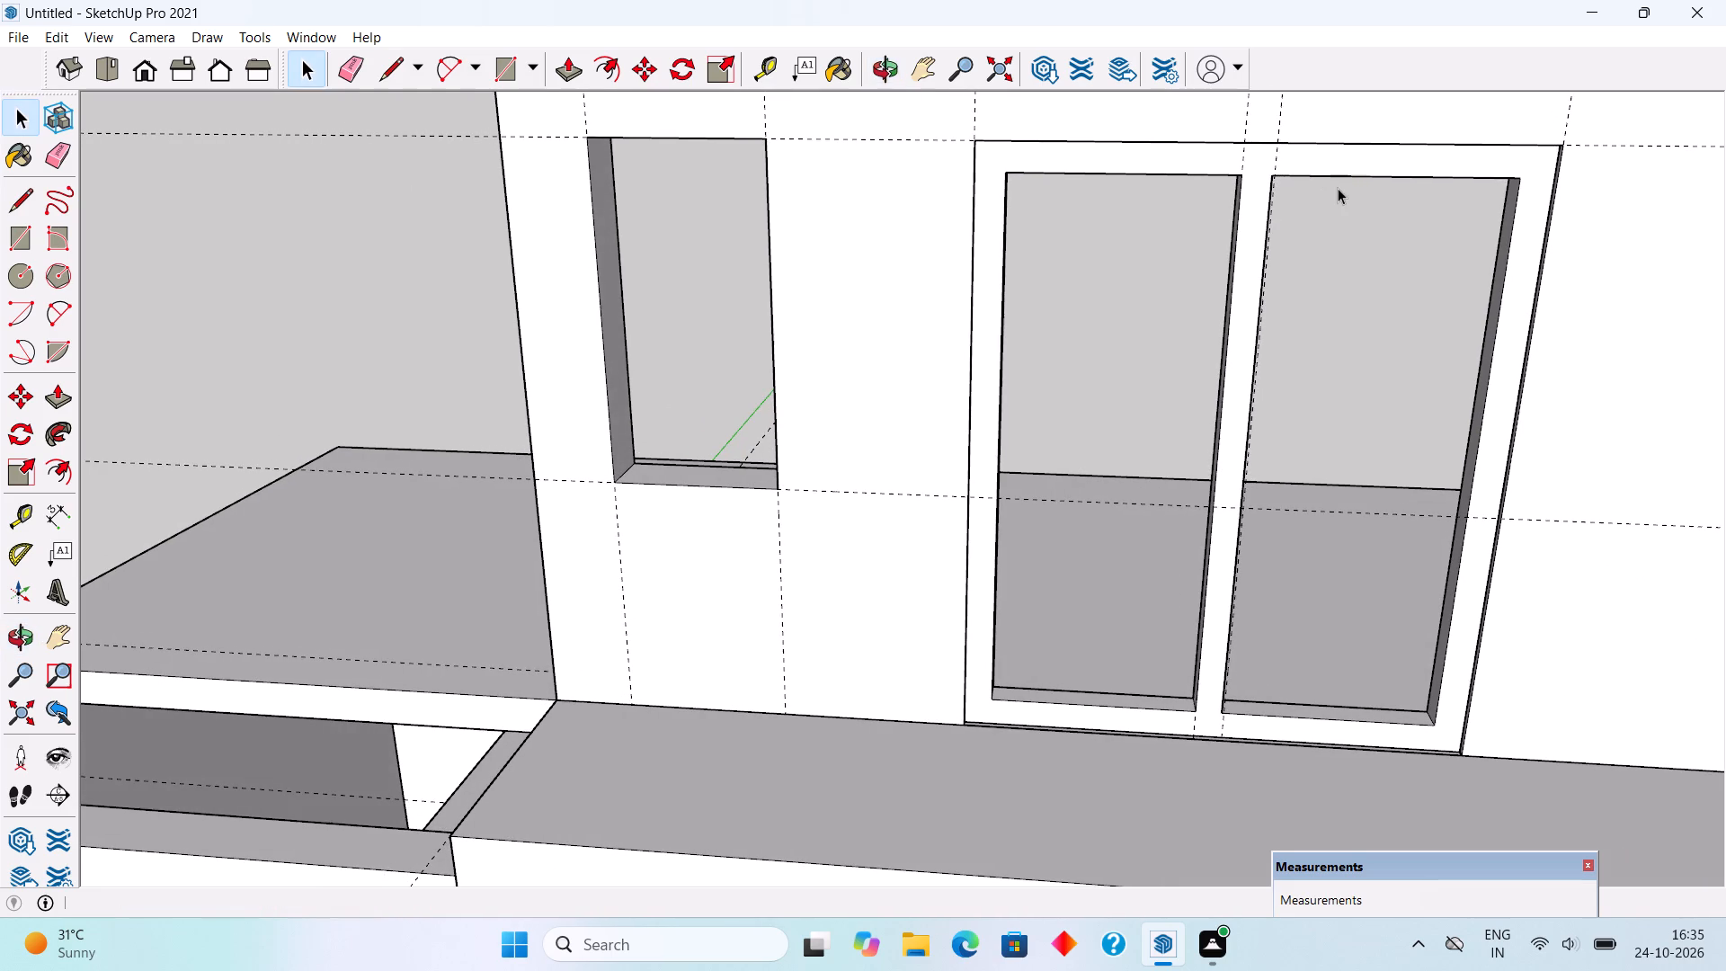
{"action": "key", "text": "r"}
{"action": "left_click", "coordinate": [1014, 167]}
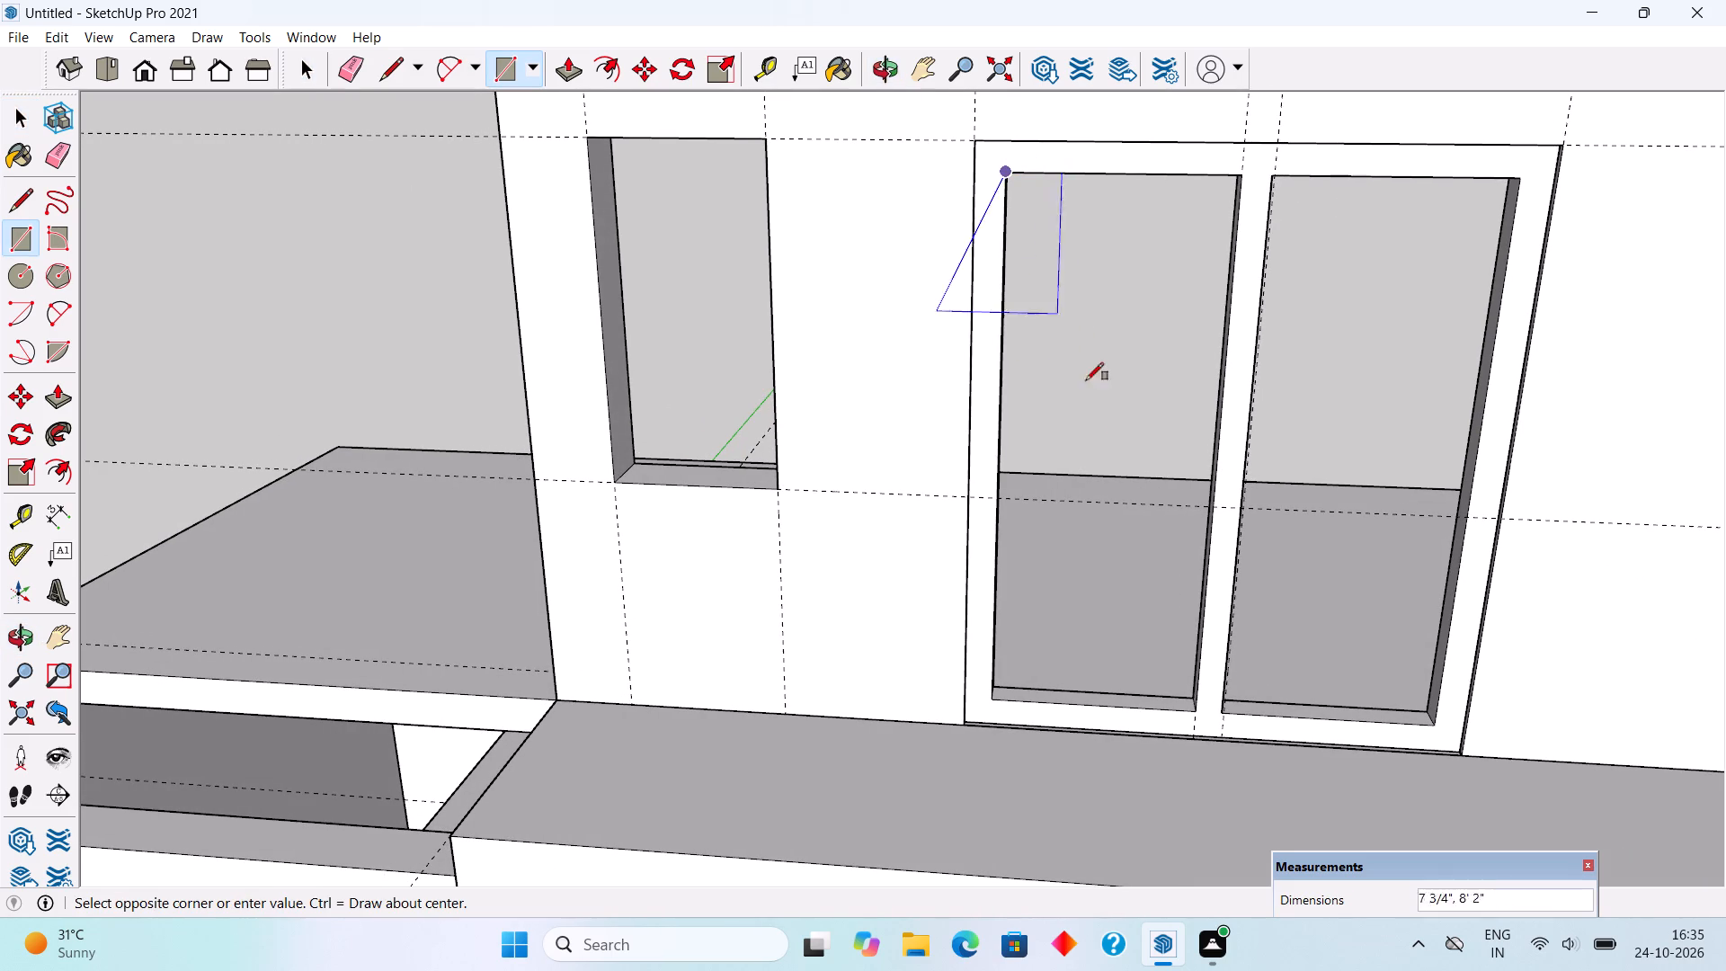
{"action": "left_click", "coordinate": [1197, 708]}
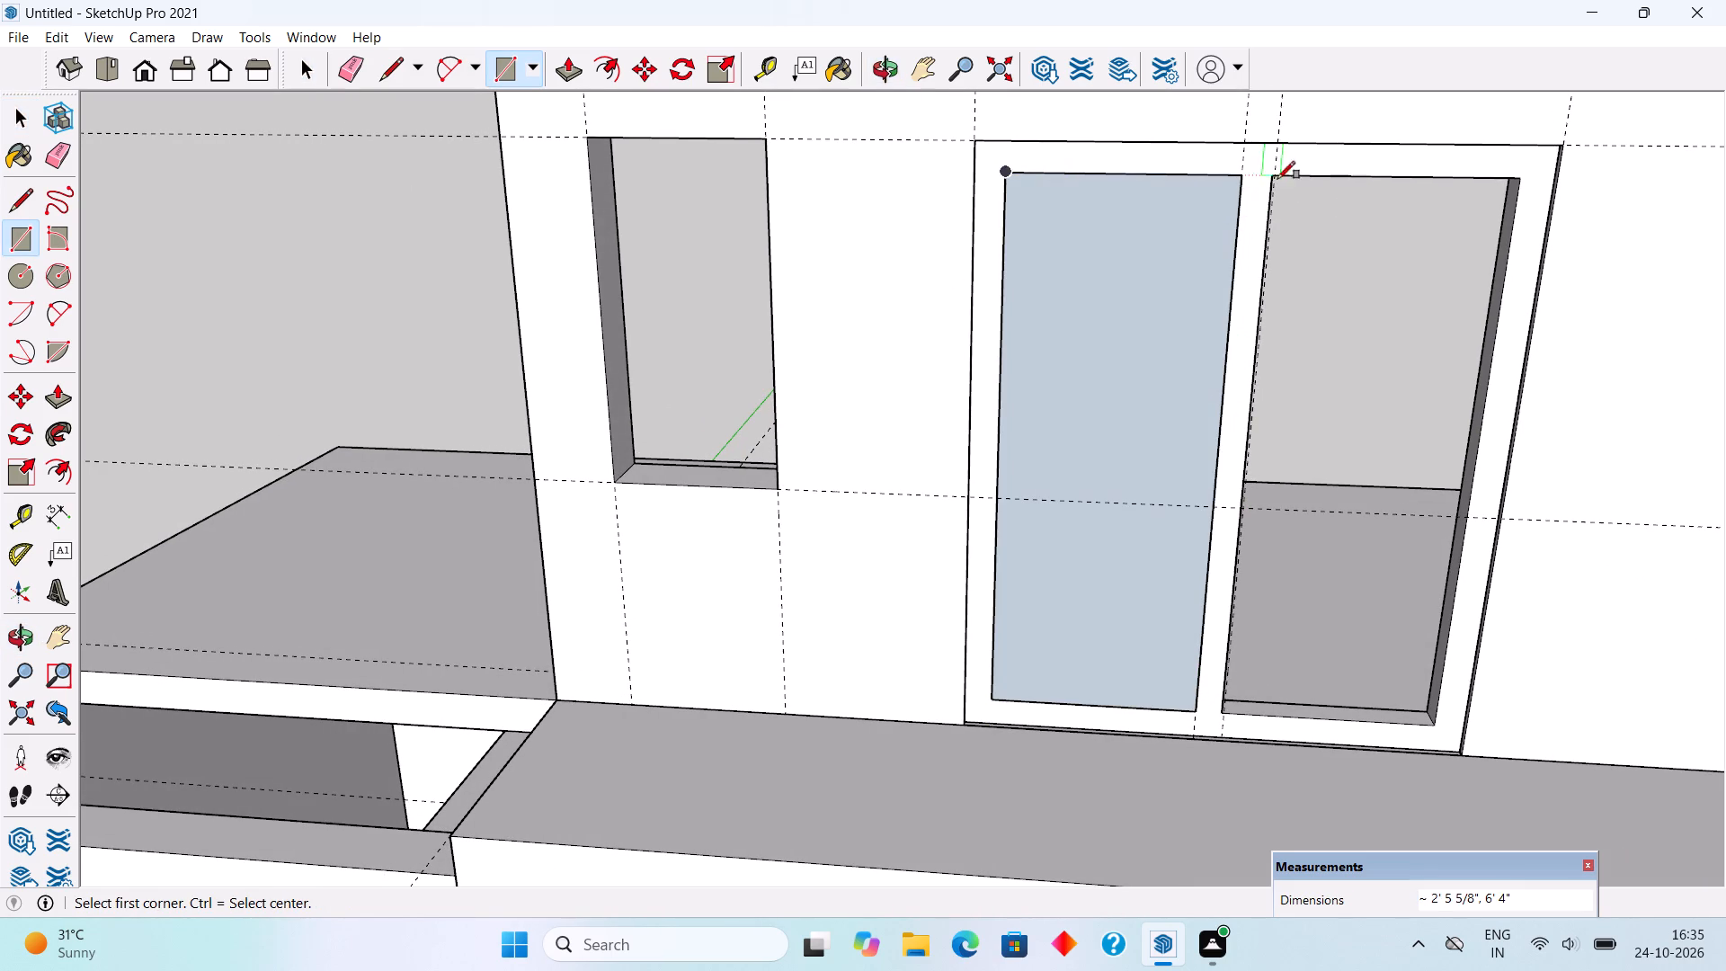
{"action": "left_click", "coordinate": [1274, 179]}
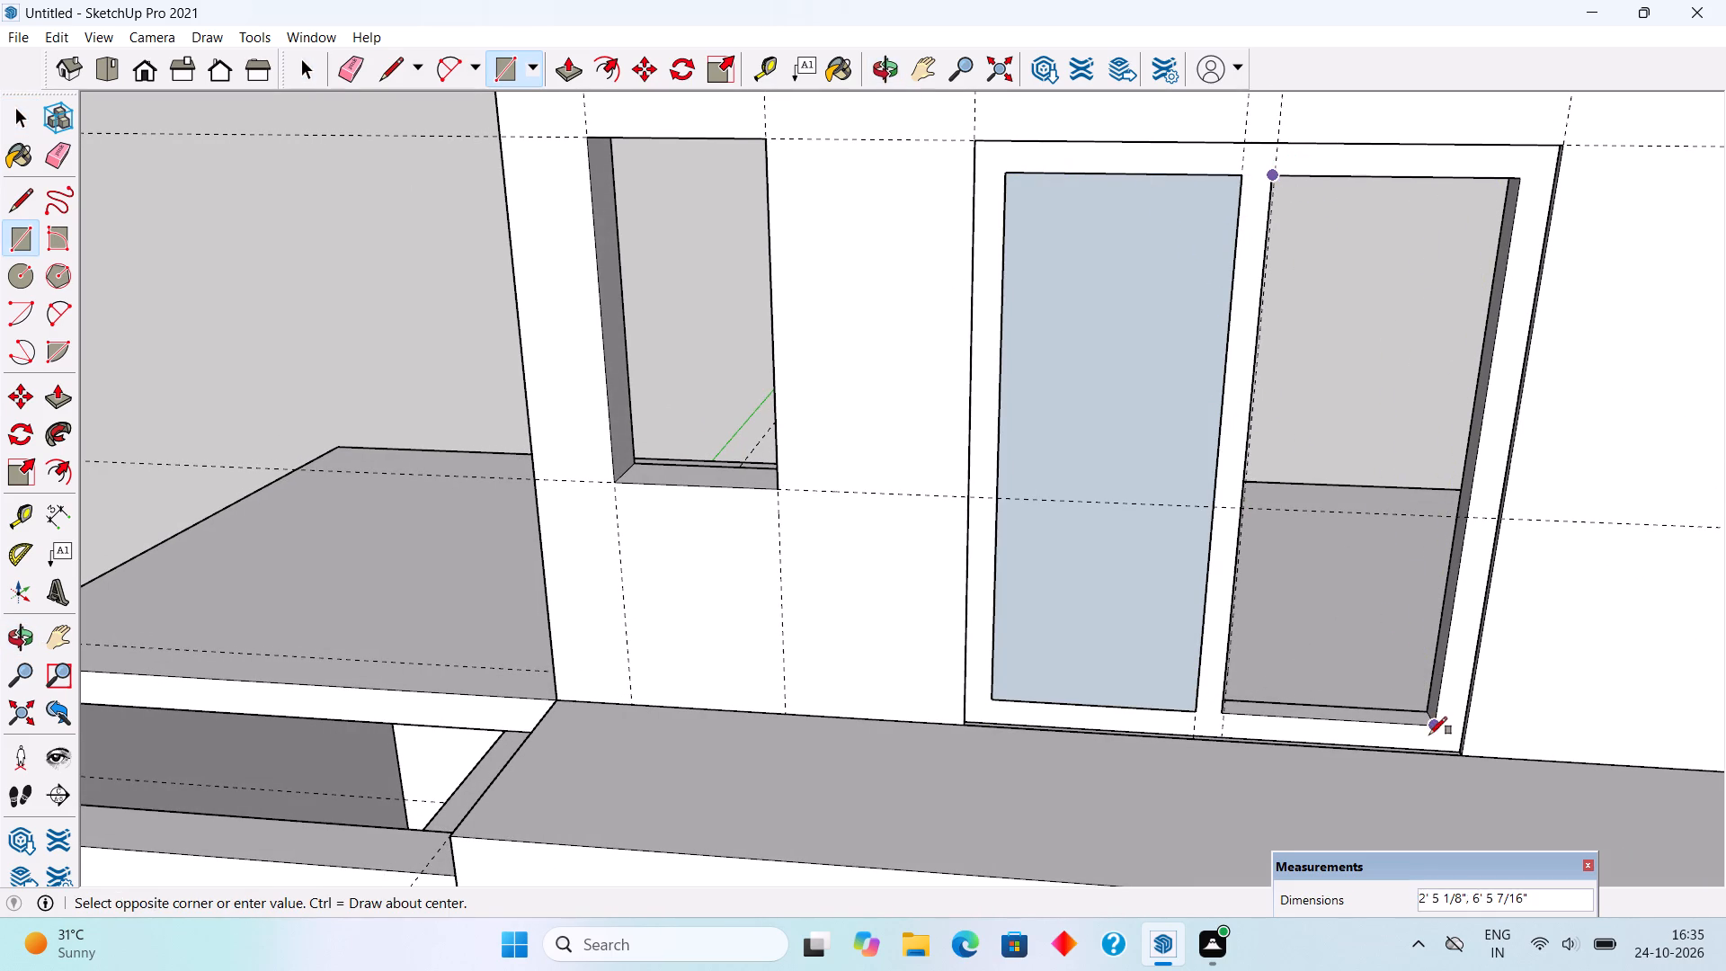
{"action": "left_click", "coordinate": [1439, 717]}
{"action": "key", "text": "space"}
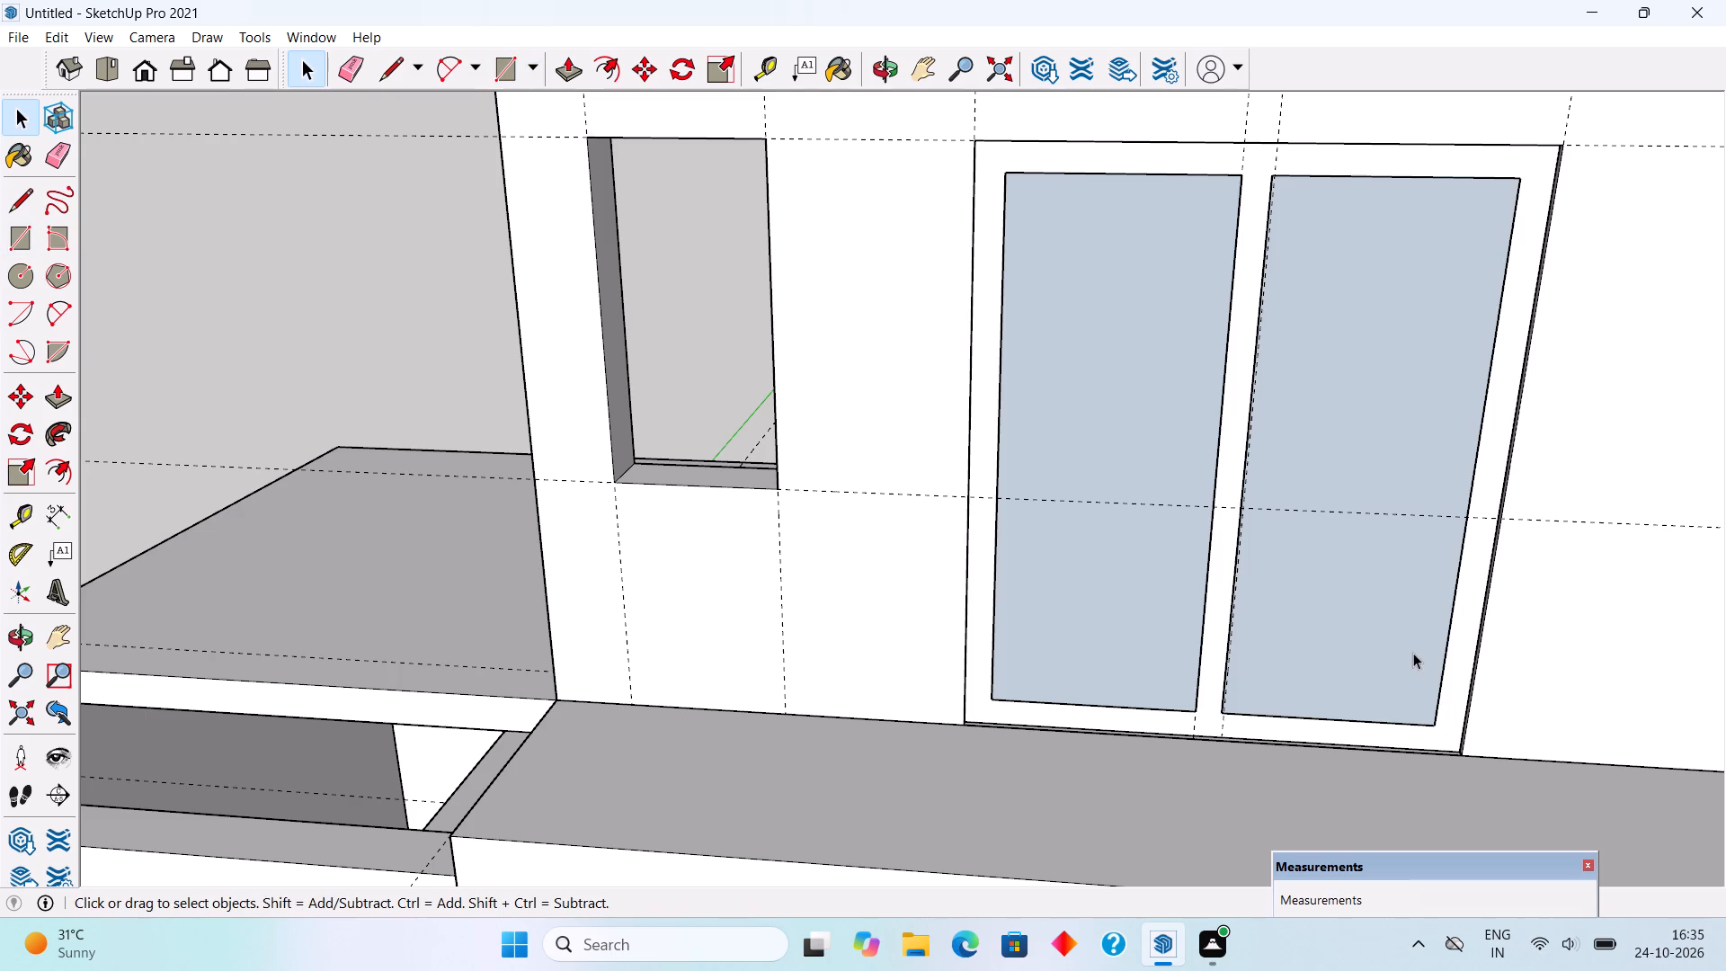
Make each of the two new pane rectangles its own group, right pane first, and clear the selection.
{"action": "triple_click", "coordinate": [1403, 631]}
{"action": "right_click", "coordinate": [1403, 631]}
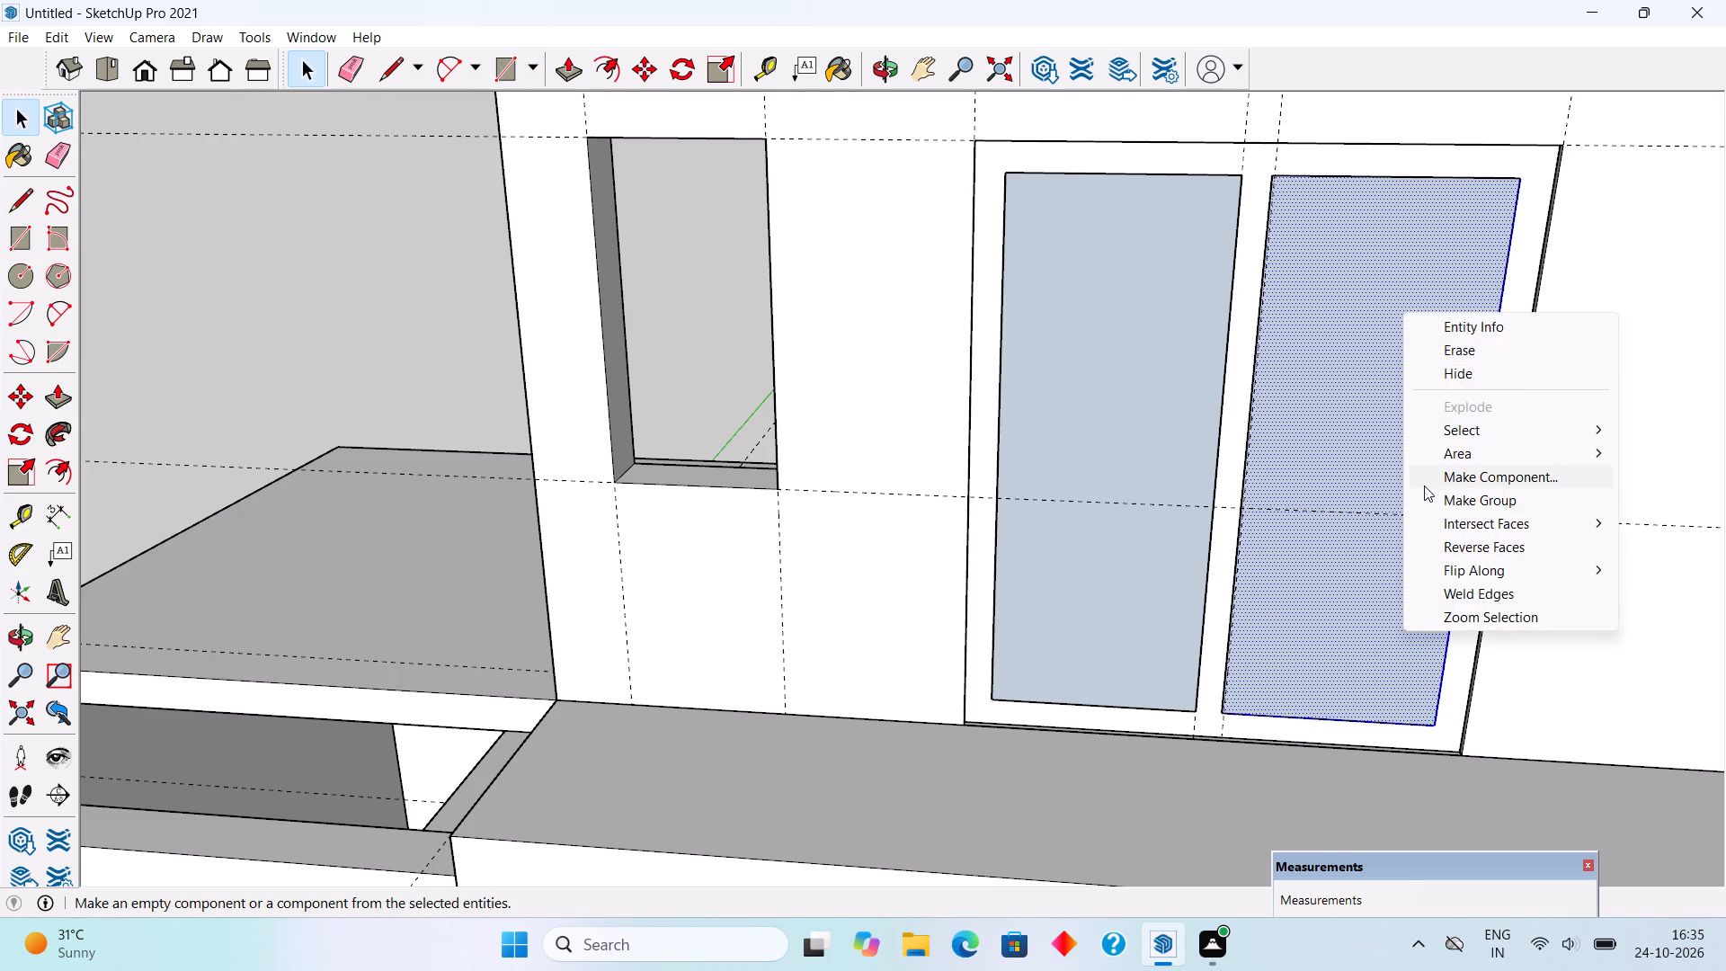
{"action": "left_click", "coordinate": [1433, 507]}
{"action": "triple_click", "coordinate": [1090, 399]}
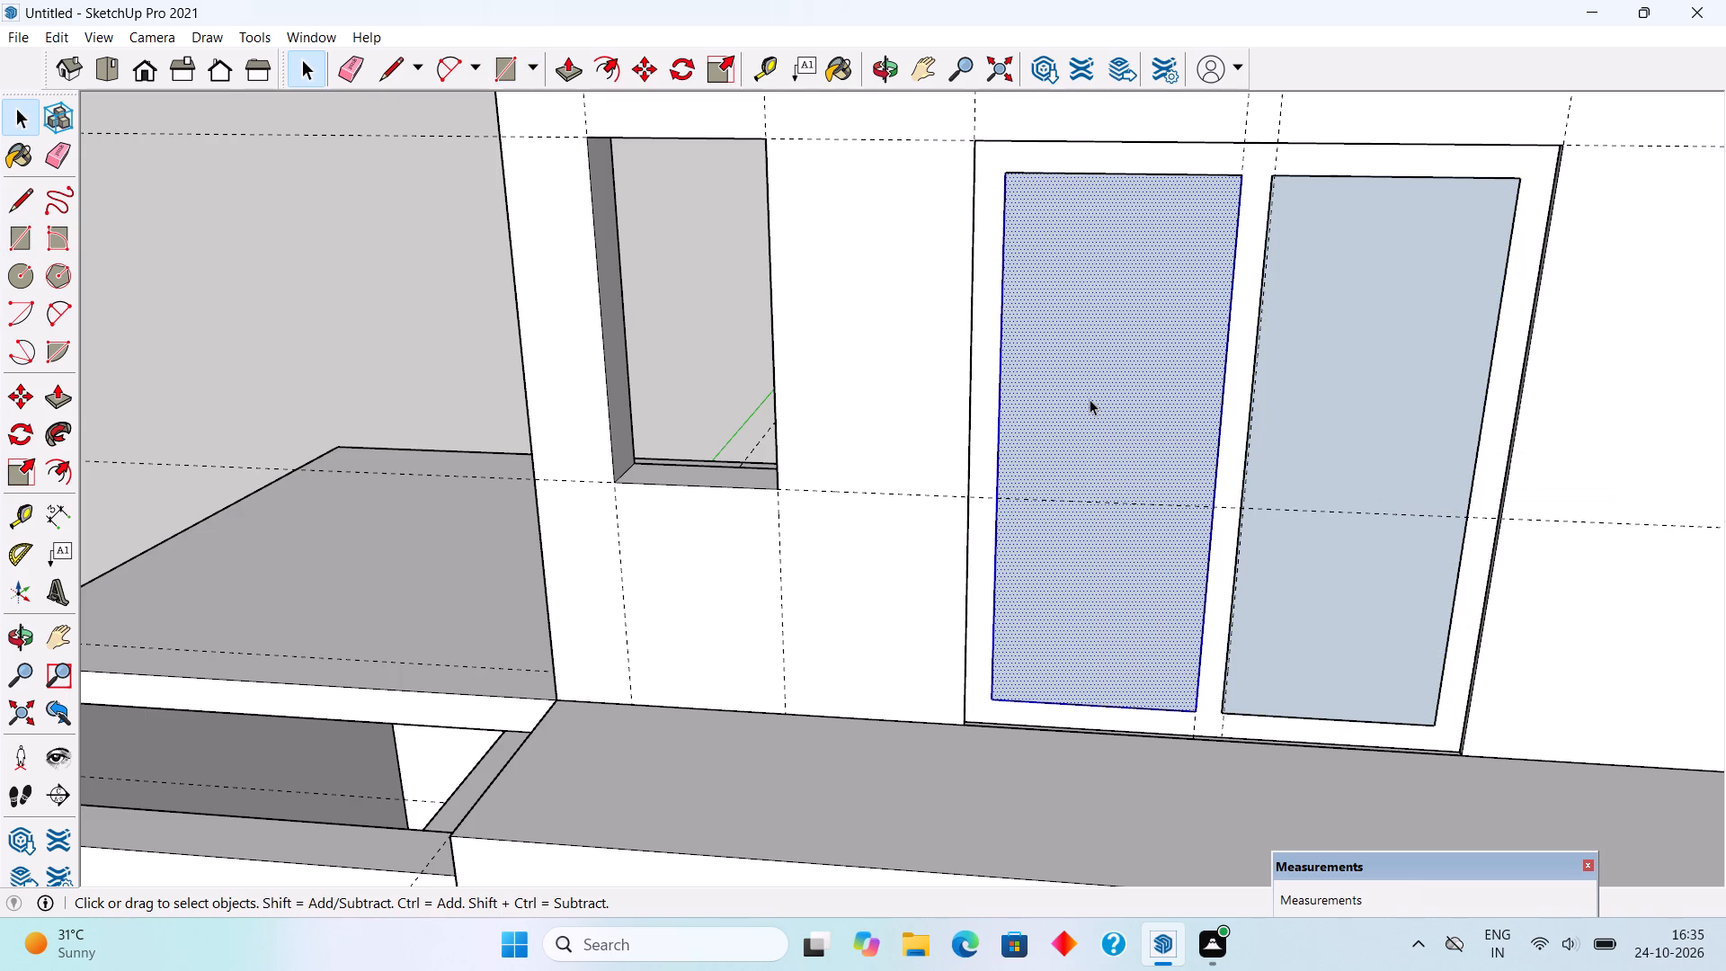
{"action": "right_click", "coordinate": [1090, 399]}
{"action": "left_click", "coordinate": [1137, 587]}
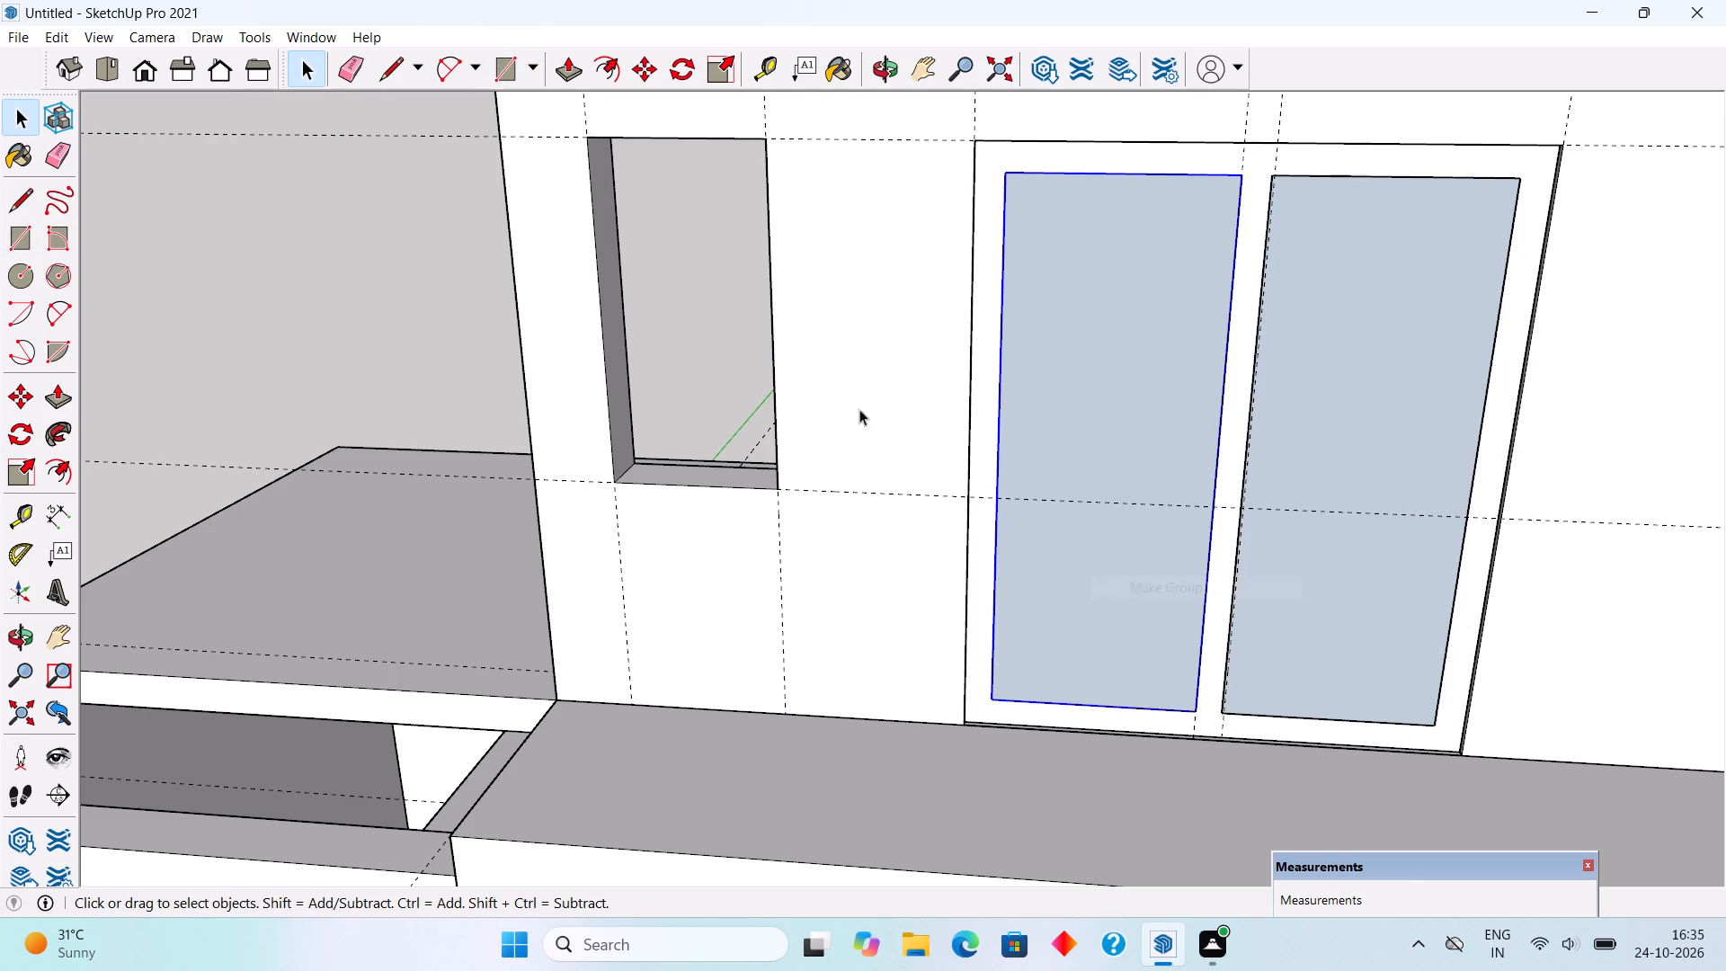
{"action": "left_click", "coordinate": [746, 311]}
Draw a 2' by 4' rectangle covering the small upper-storey window opening.
{"action": "scroll", "coordinate": [746, 390], "scroll_direction": "down", "scroll_amount": 5}
{"action": "middle_click_drag", "start_coordinate": [849, 469], "coordinate": [1030, 465]}
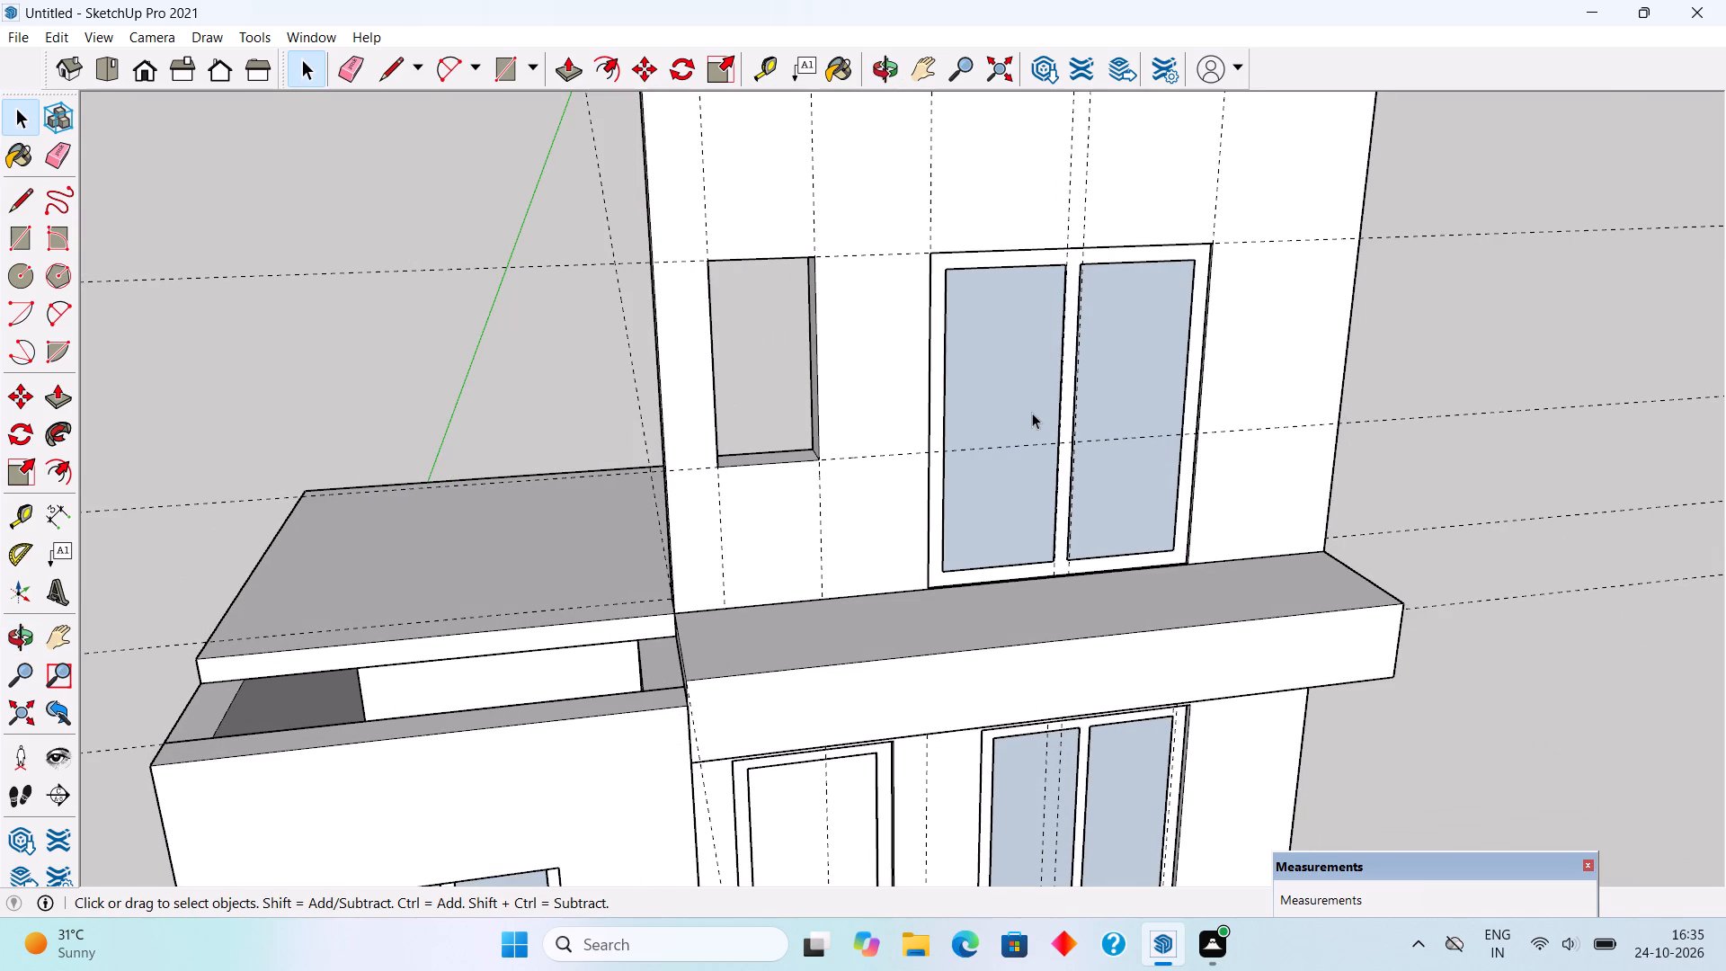
{"action": "key", "text": "r"}
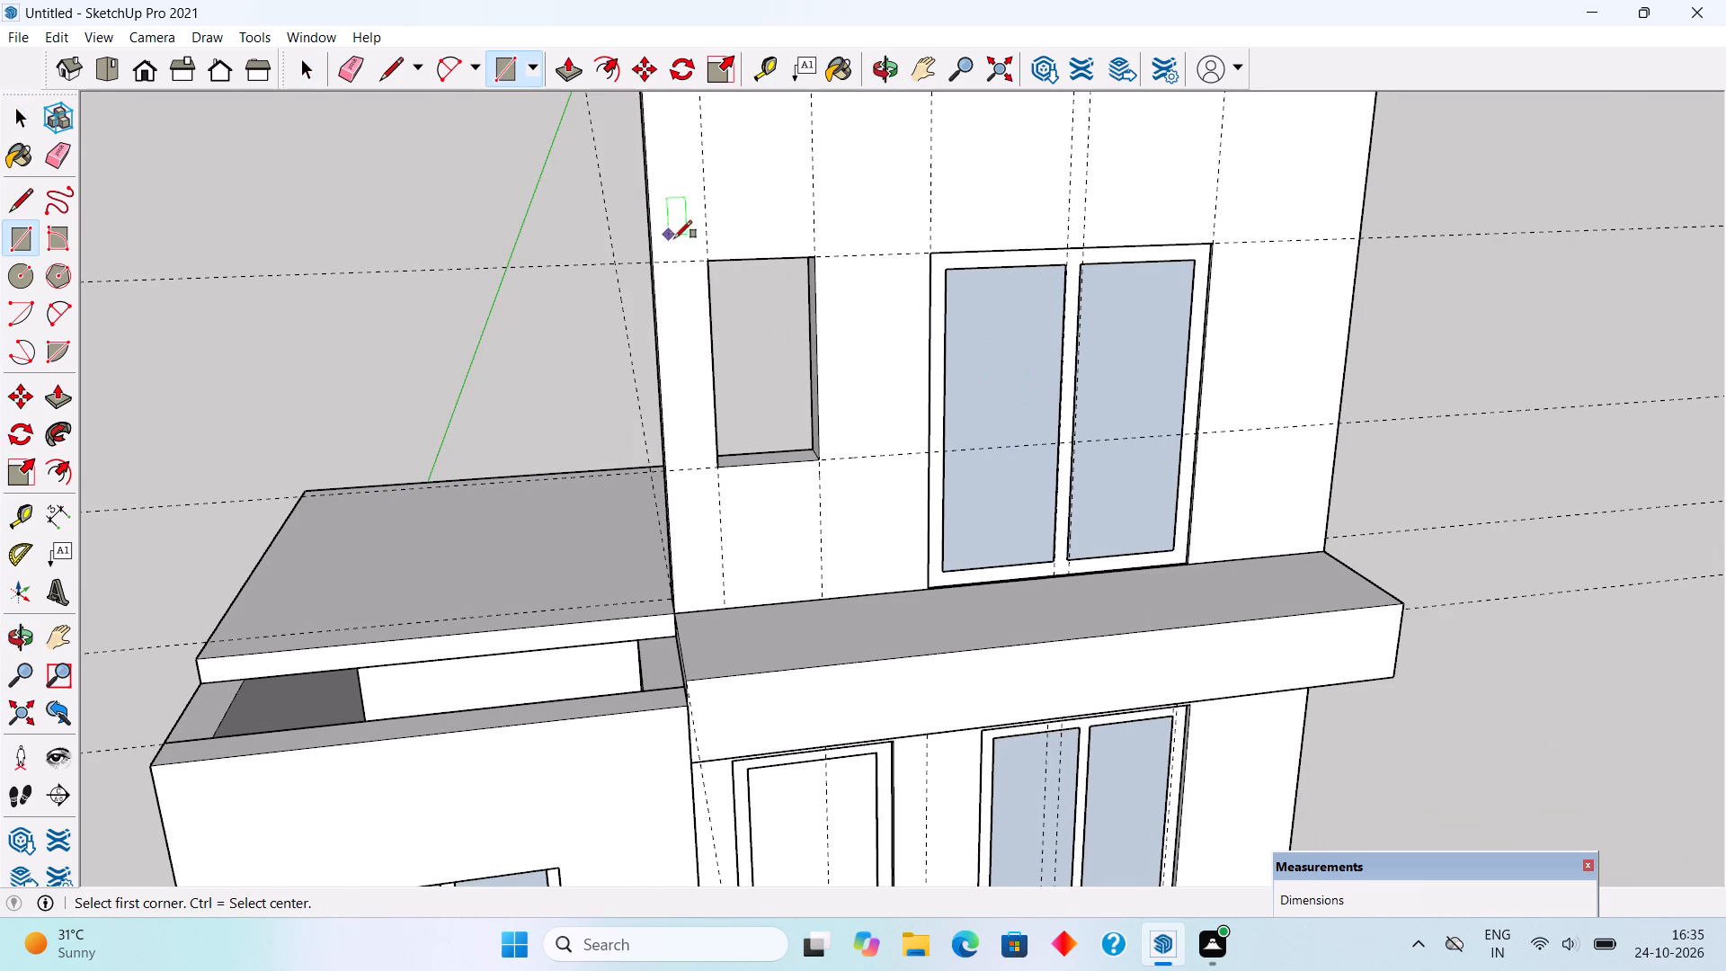
{"action": "left_click", "coordinate": [708, 263]}
{"action": "left_click", "coordinate": [818, 459]}
Offset the small window's rectangle 4" inward and delete the inner face.
{"action": "key", "text": "f"}
{"action": "left_click", "coordinate": [763, 457]}
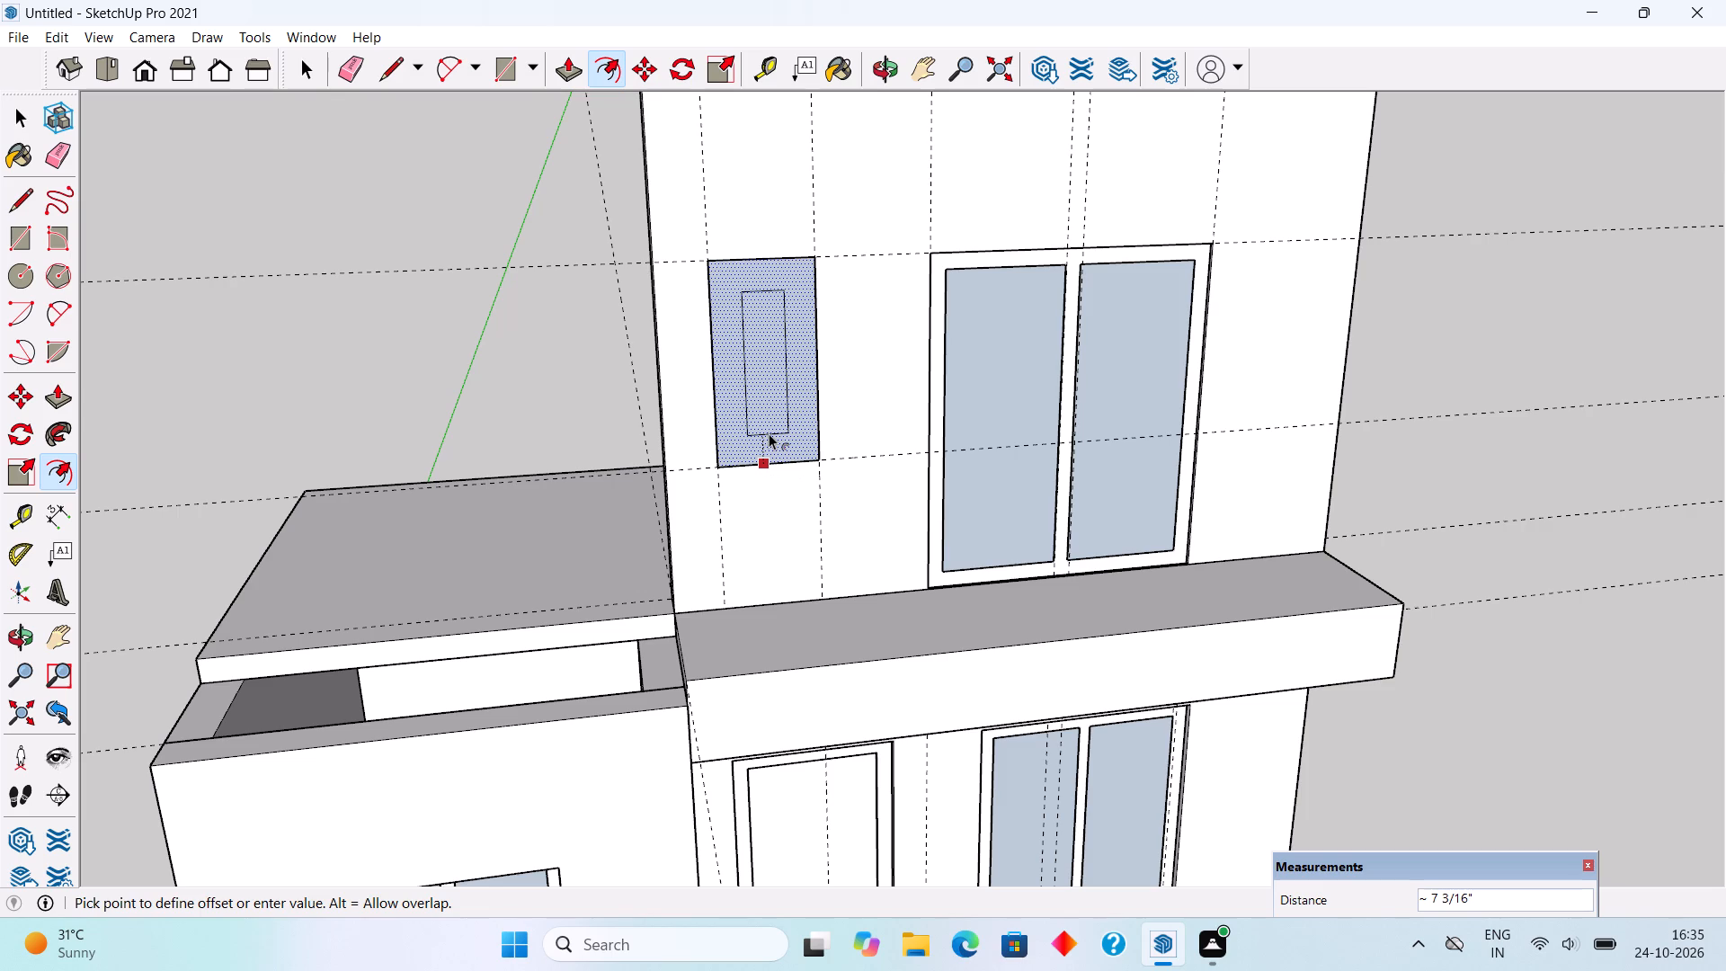
{"action": "type", "text": "4\""}
{"action": "key", "text": "Return"}
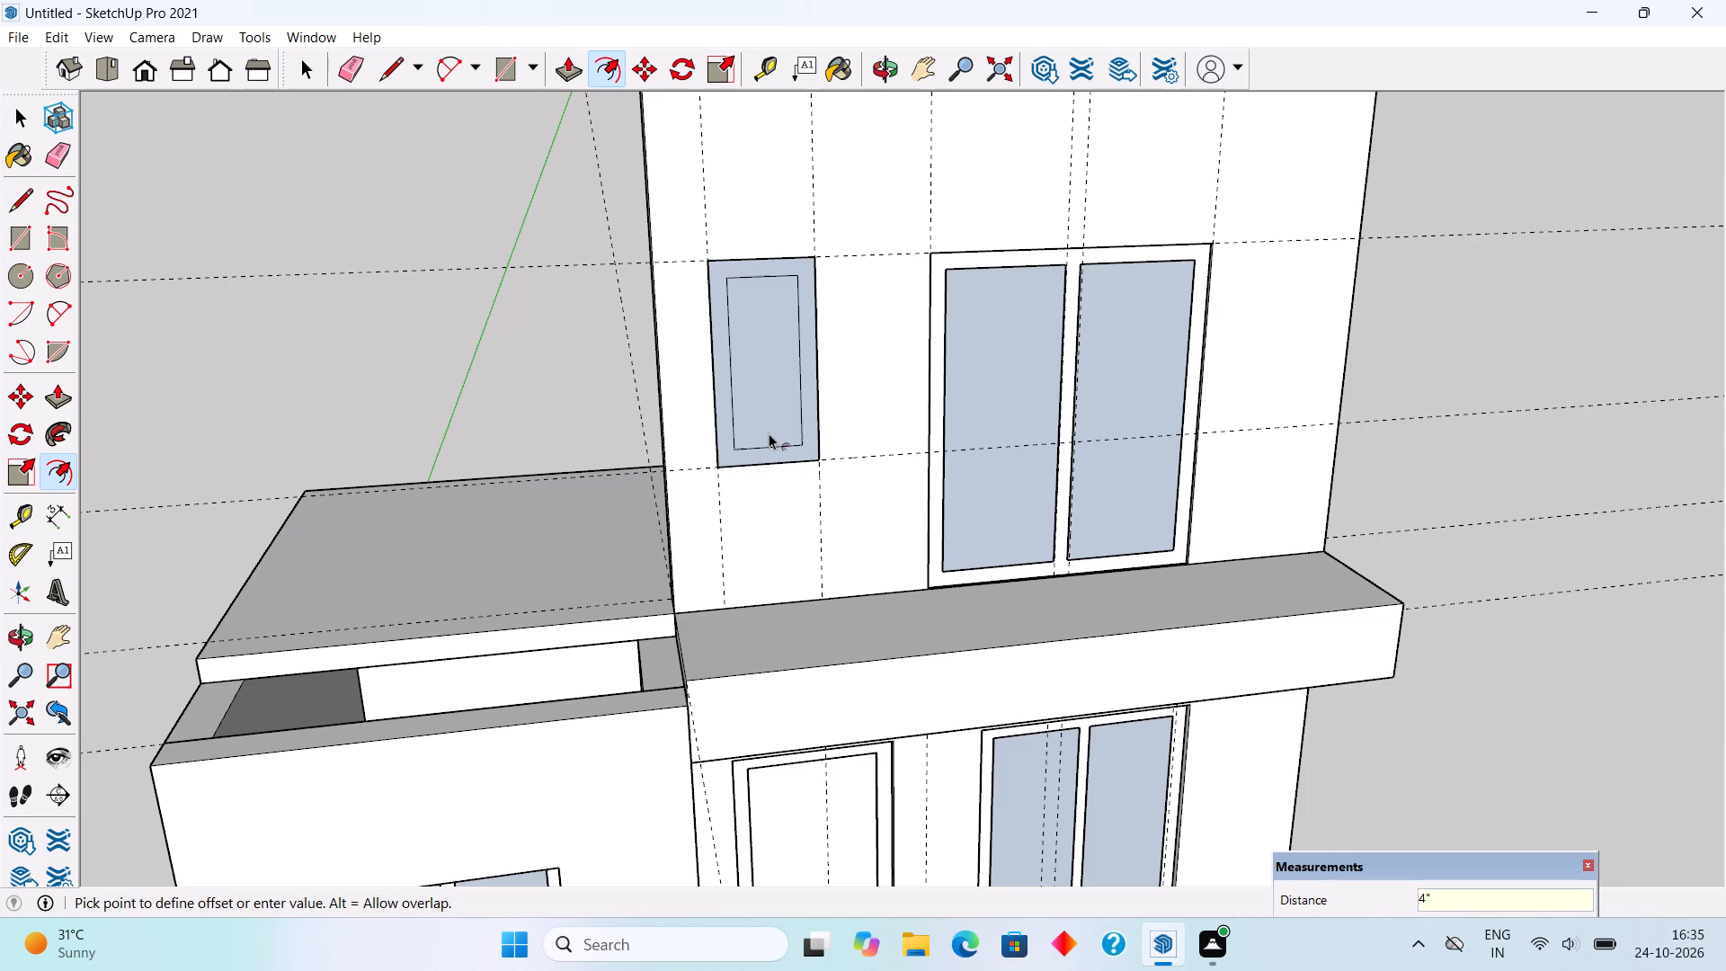
{"action": "key", "text": "space"}
{"action": "left_click", "coordinate": [796, 417]}
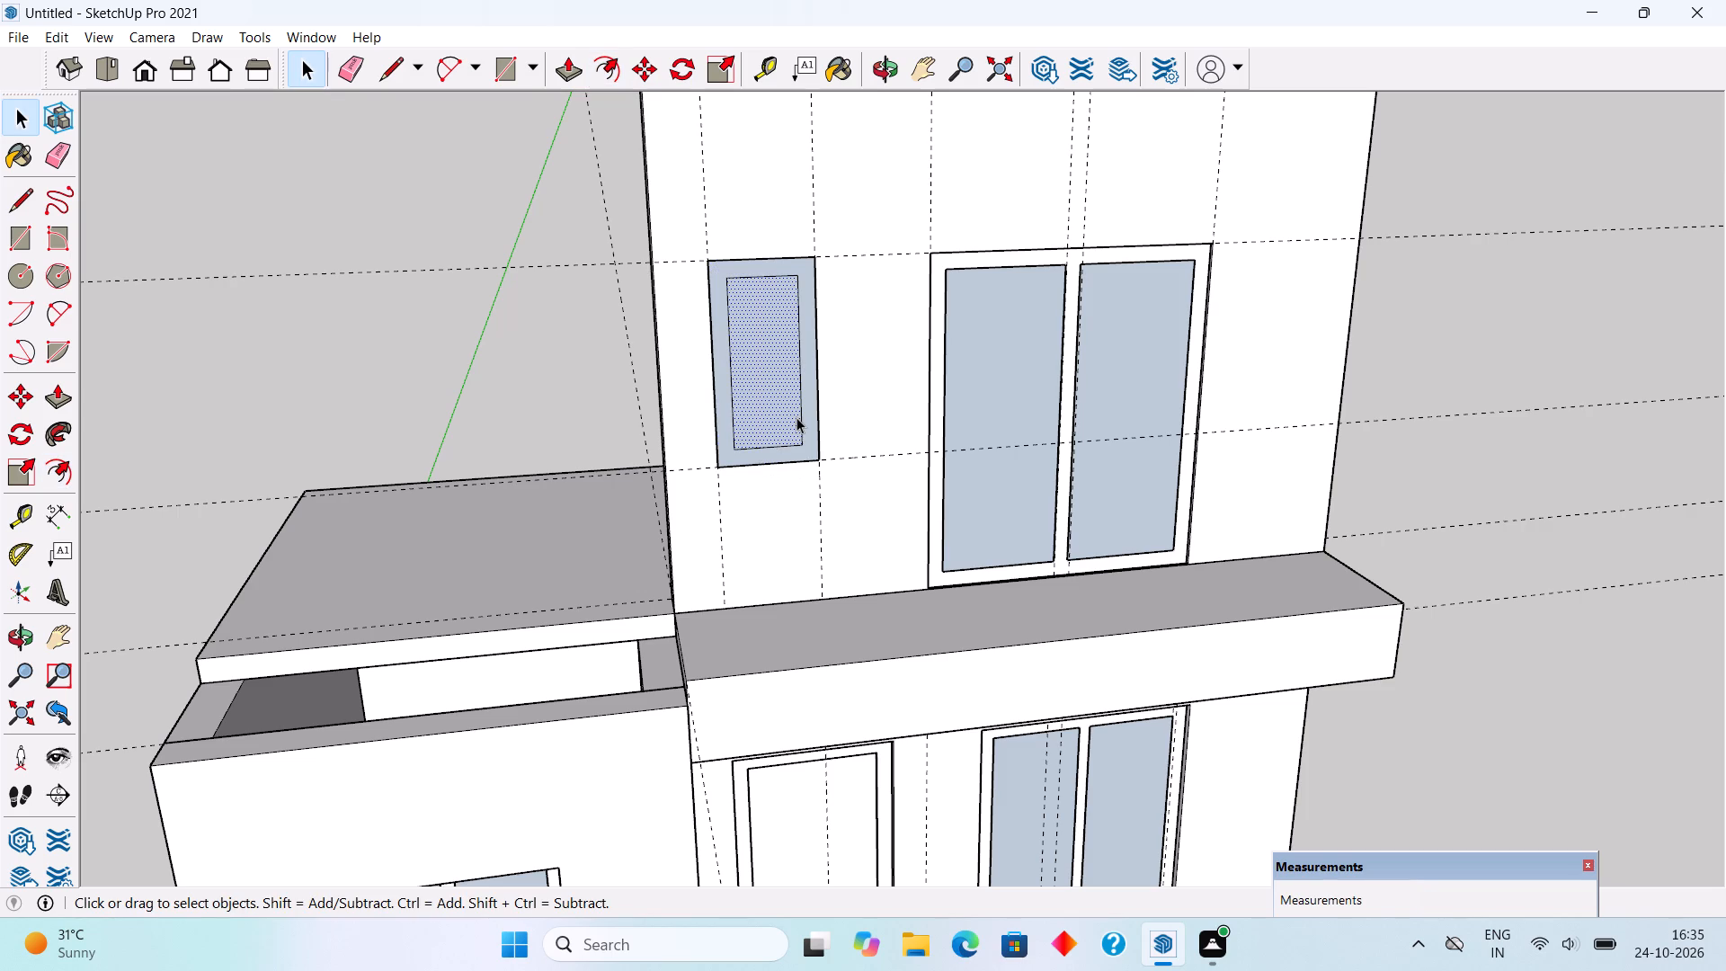
{"action": "key", "text": "Delete"}
Extrude the small window's frame face 4" and make the whole frame a group.
{"action": "key", "text": "p"}
{"action": "left_click", "coordinate": [814, 437]}
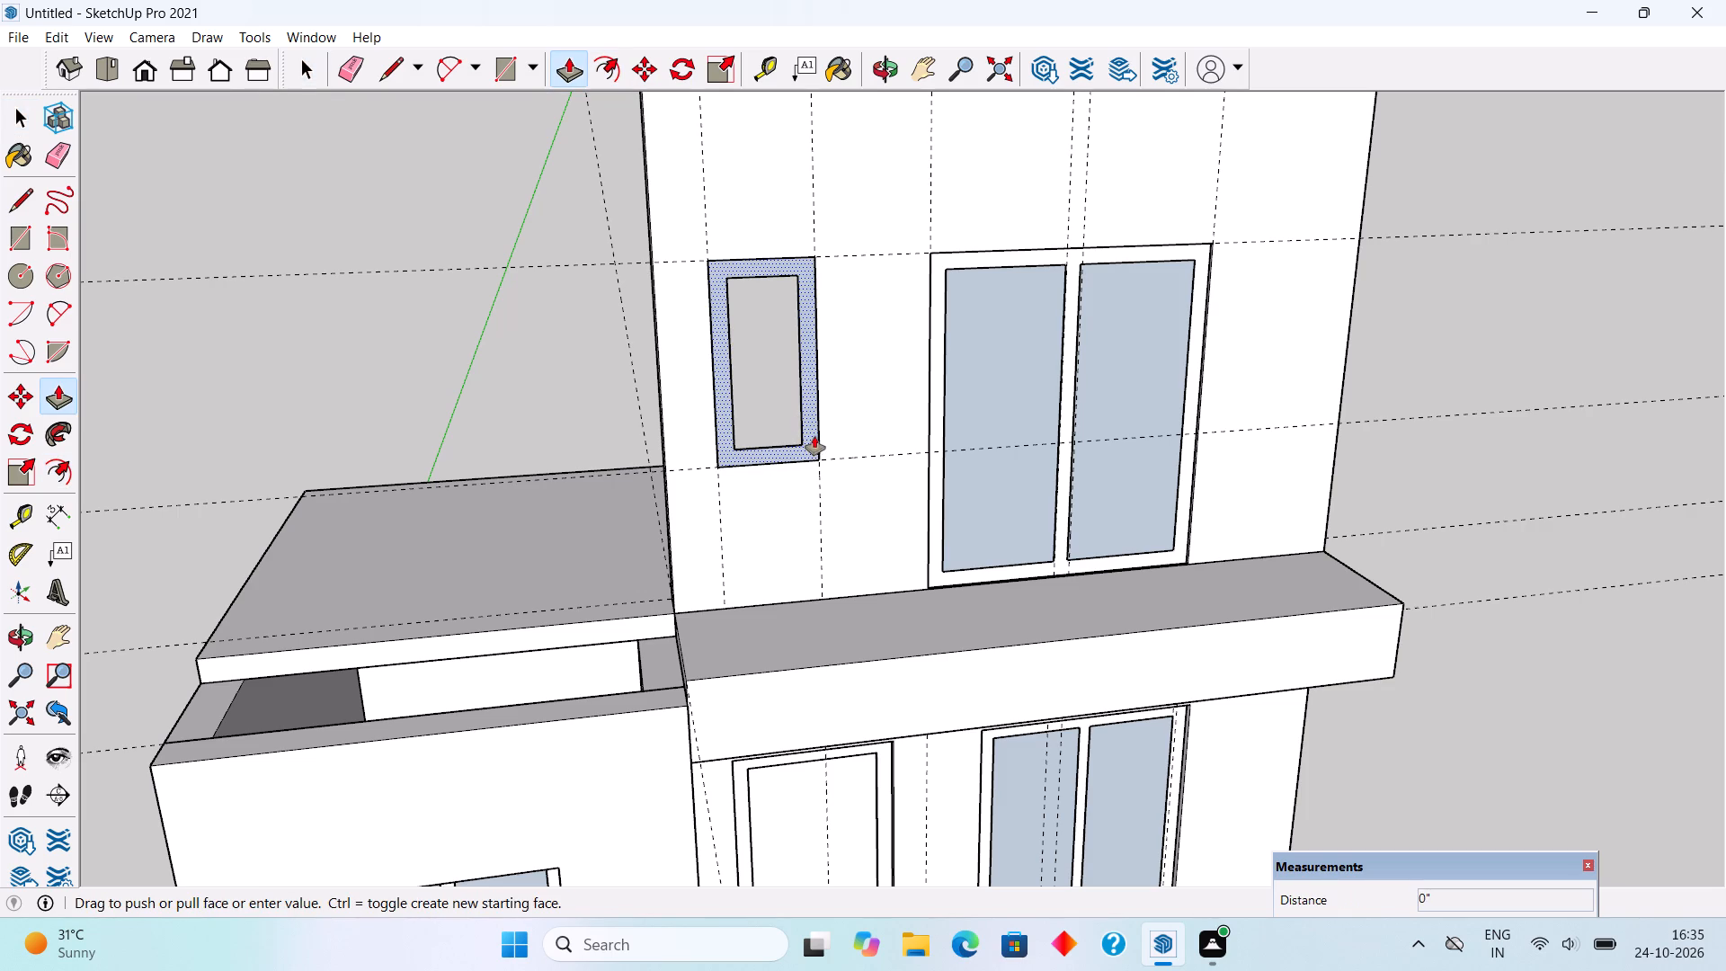
{"action": "type", "text": "4\""}
{"action": "key", "text": "Return"}
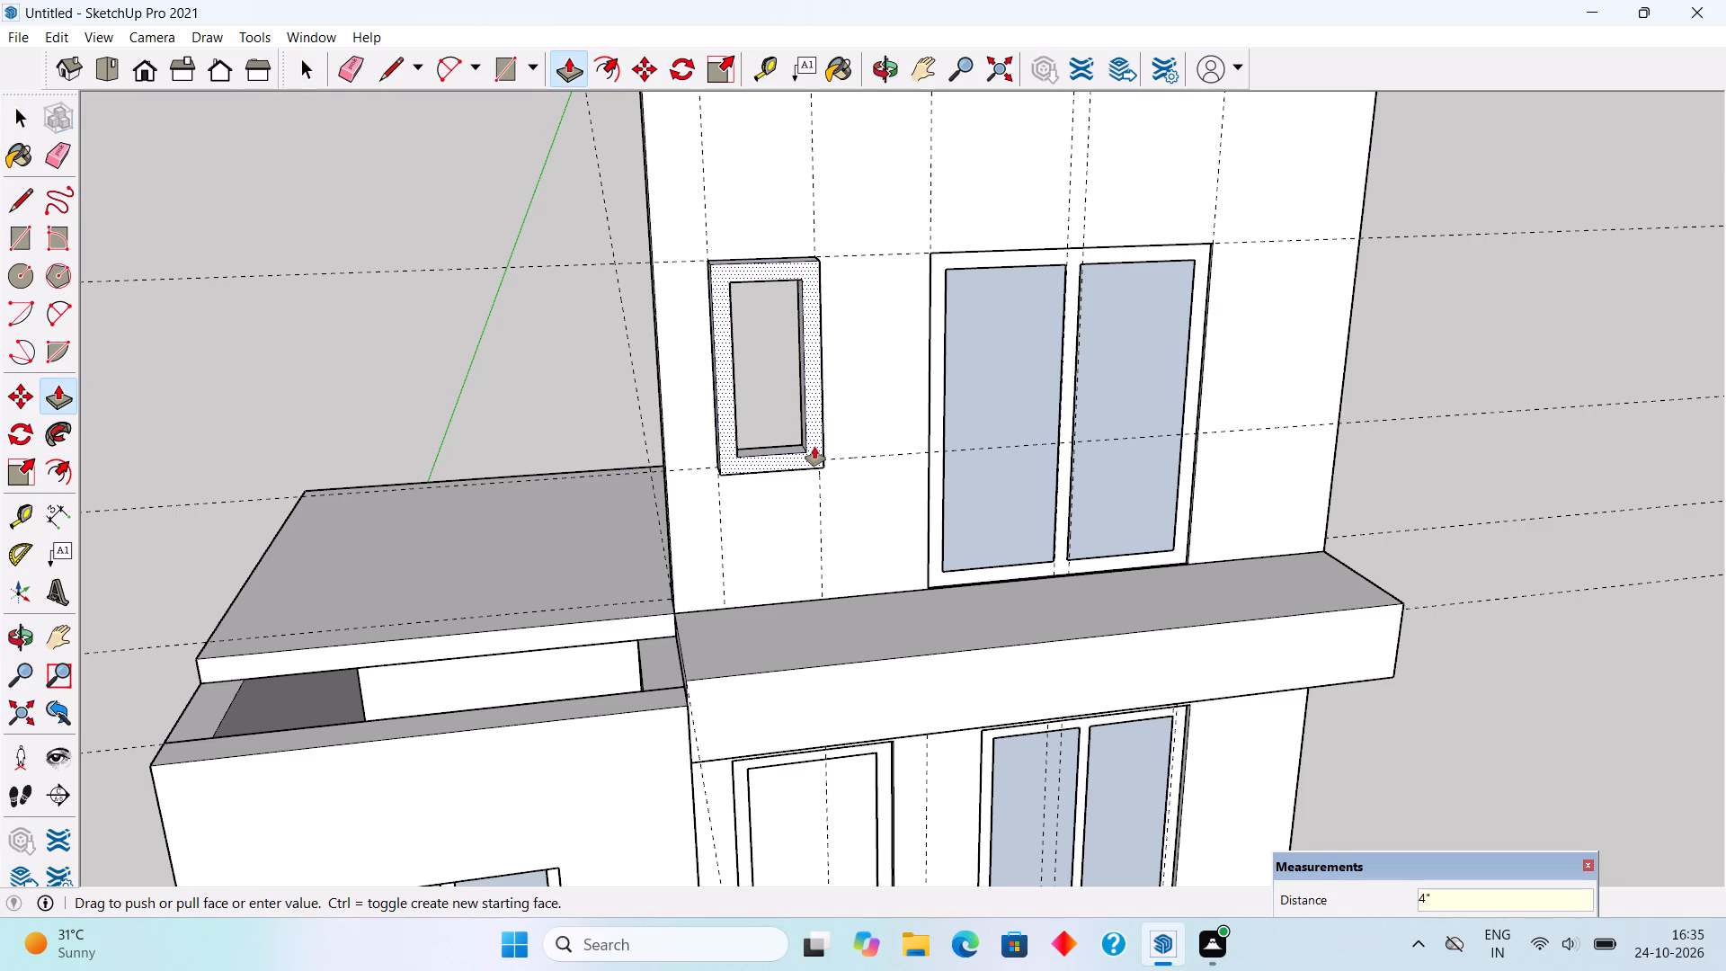
{"action": "key", "text": "space"}
{"action": "triple_click", "coordinate": [814, 447]}
{"action": "right_click", "coordinate": [814, 447]}
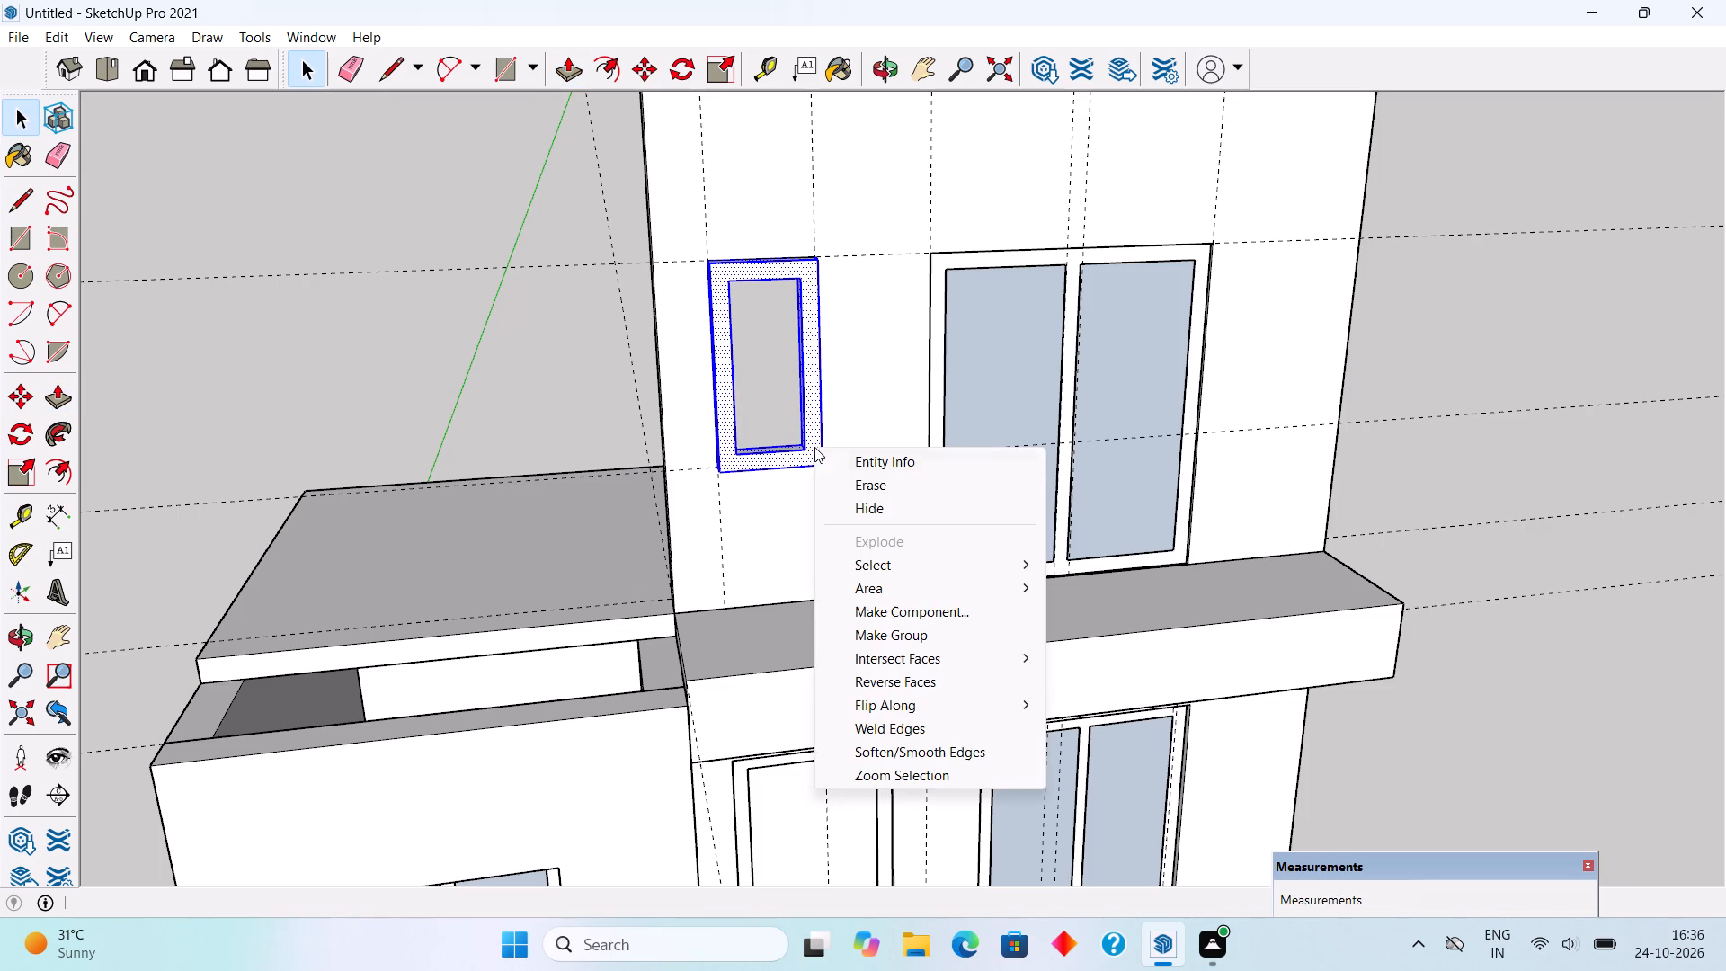
{"action": "left_click", "coordinate": [890, 635]}
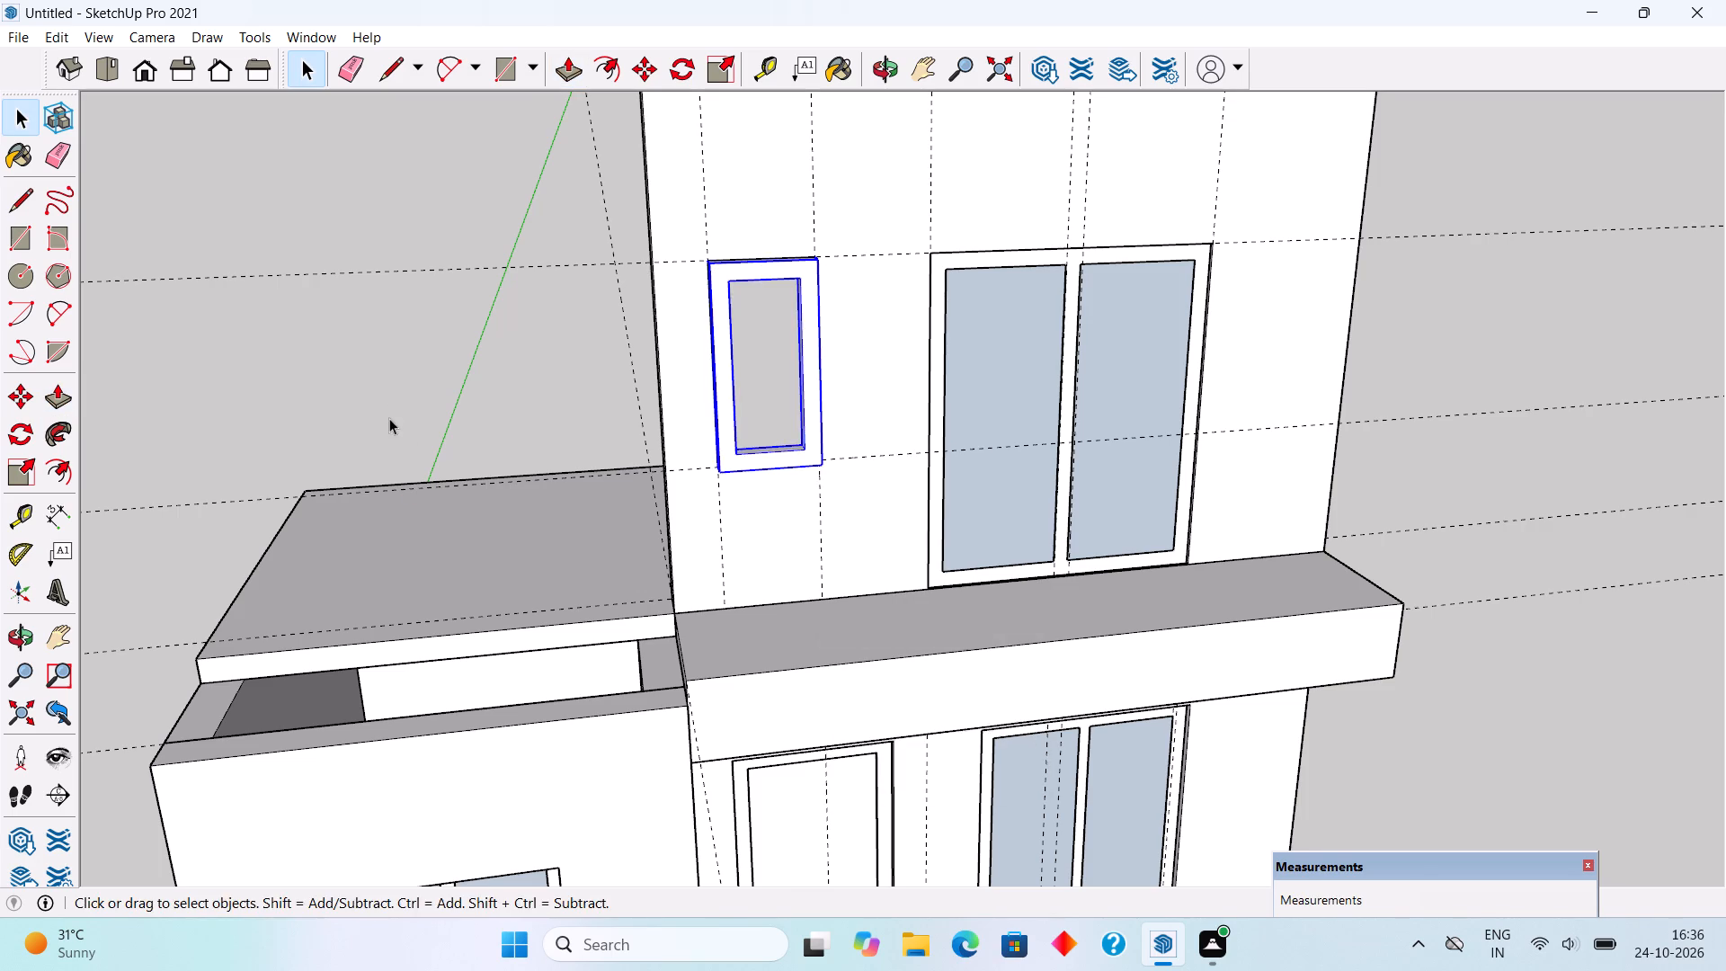
Move the small window frame group back from its lower corner to the opening's corner, flush with the wall face.
{"action": "middle_click_drag", "start_coordinate": [389, 436], "coordinate": [441, 501]}
{"action": "scroll", "coordinate": [848, 480], "scroll_direction": "up", "scroll_amount": 6}
{"action": "scroll", "coordinate": [761, 521], "scroll_direction": "up", "scroll_amount": 1}
{"action": "key", "text": "m"}
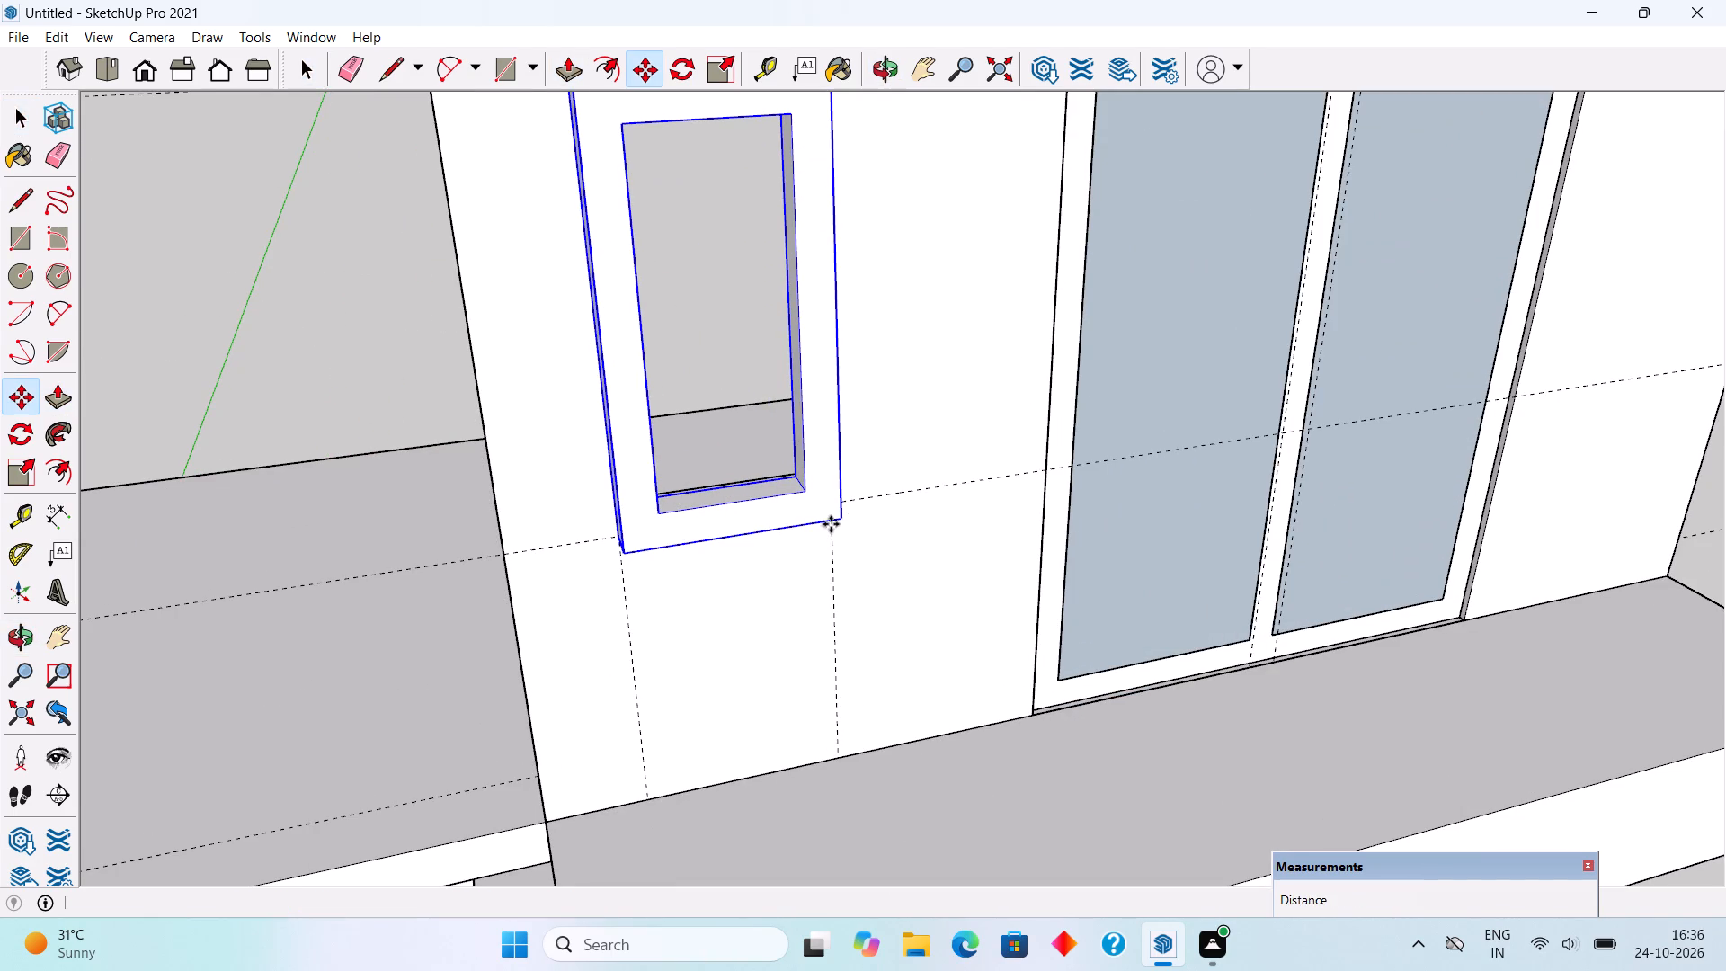
{"action": "left_click", "coordinate": [842, 520]}
{"action": "left_click", "coordinate": [837, 507]}
Move the small window frame group a further 1" into the wall opening and clear the selection.
{"action": "scroll", "coordinate": [823, 497], "scroll_direction": "up", "scroll_amount": 5}
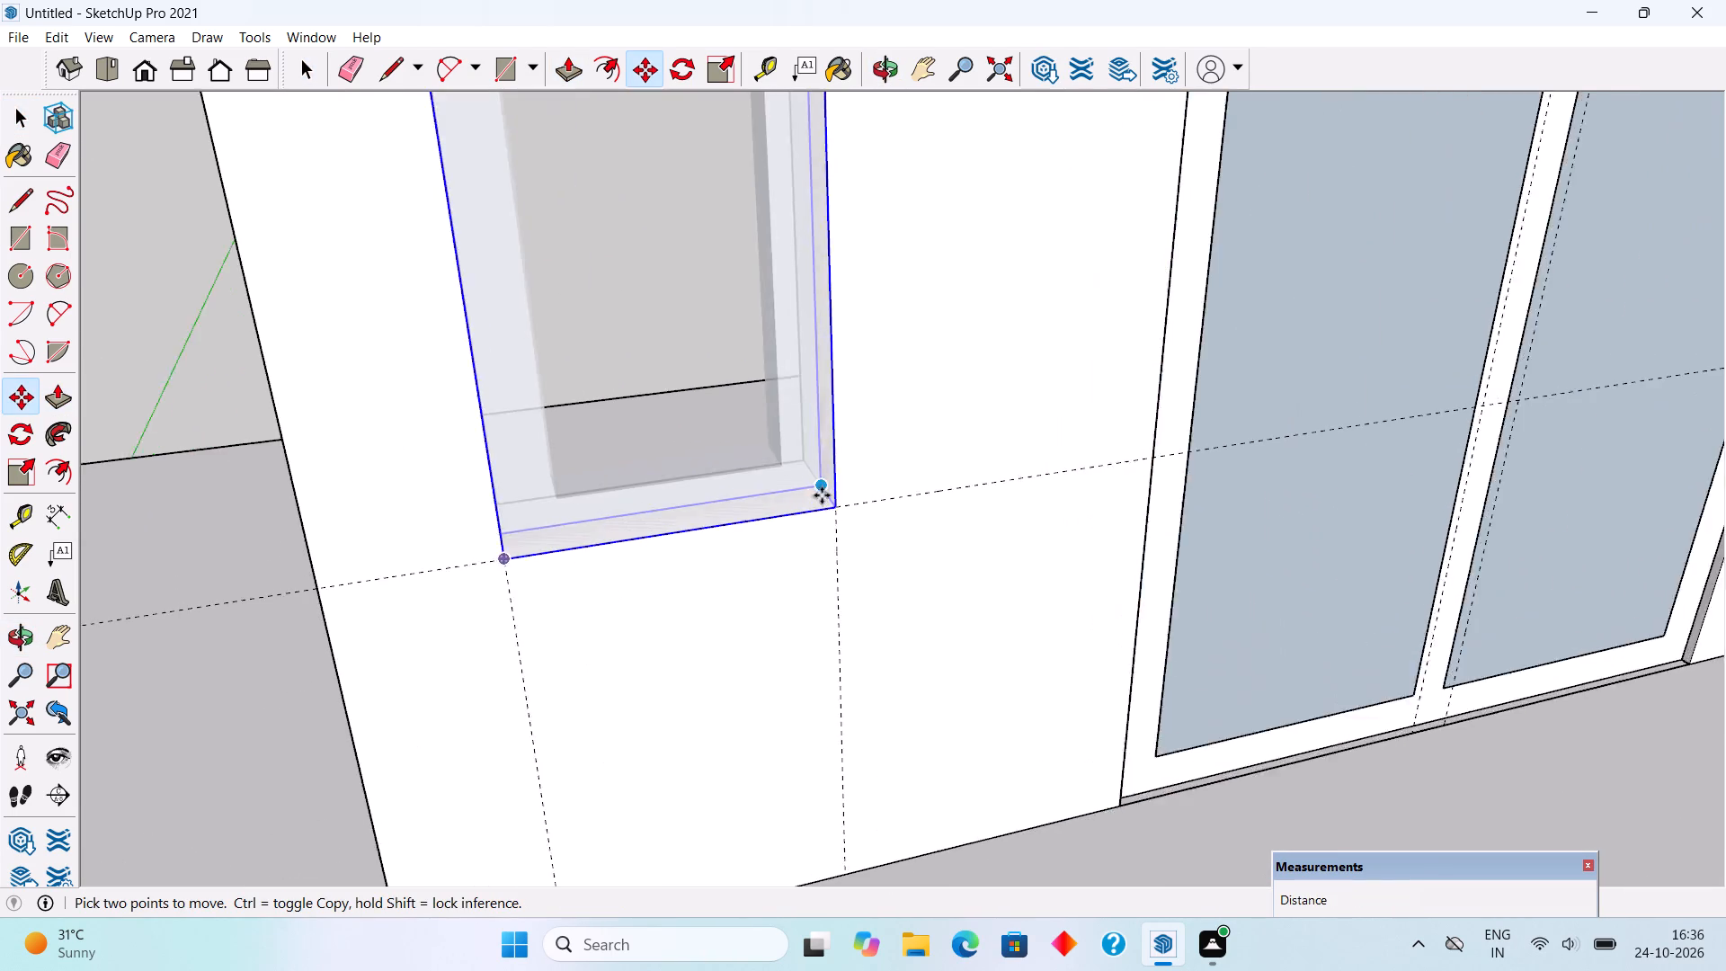
{"action": "scroll", "coordinate": [844, 522], "scroll_direction": "up", "scroll_amount": 2}
{"action": "left_click", "coordinate": [841, 512]}
{"action": "scroll", "coordinate": [810, 485], "scroll_direction": "up", "scroll_amount": 2}
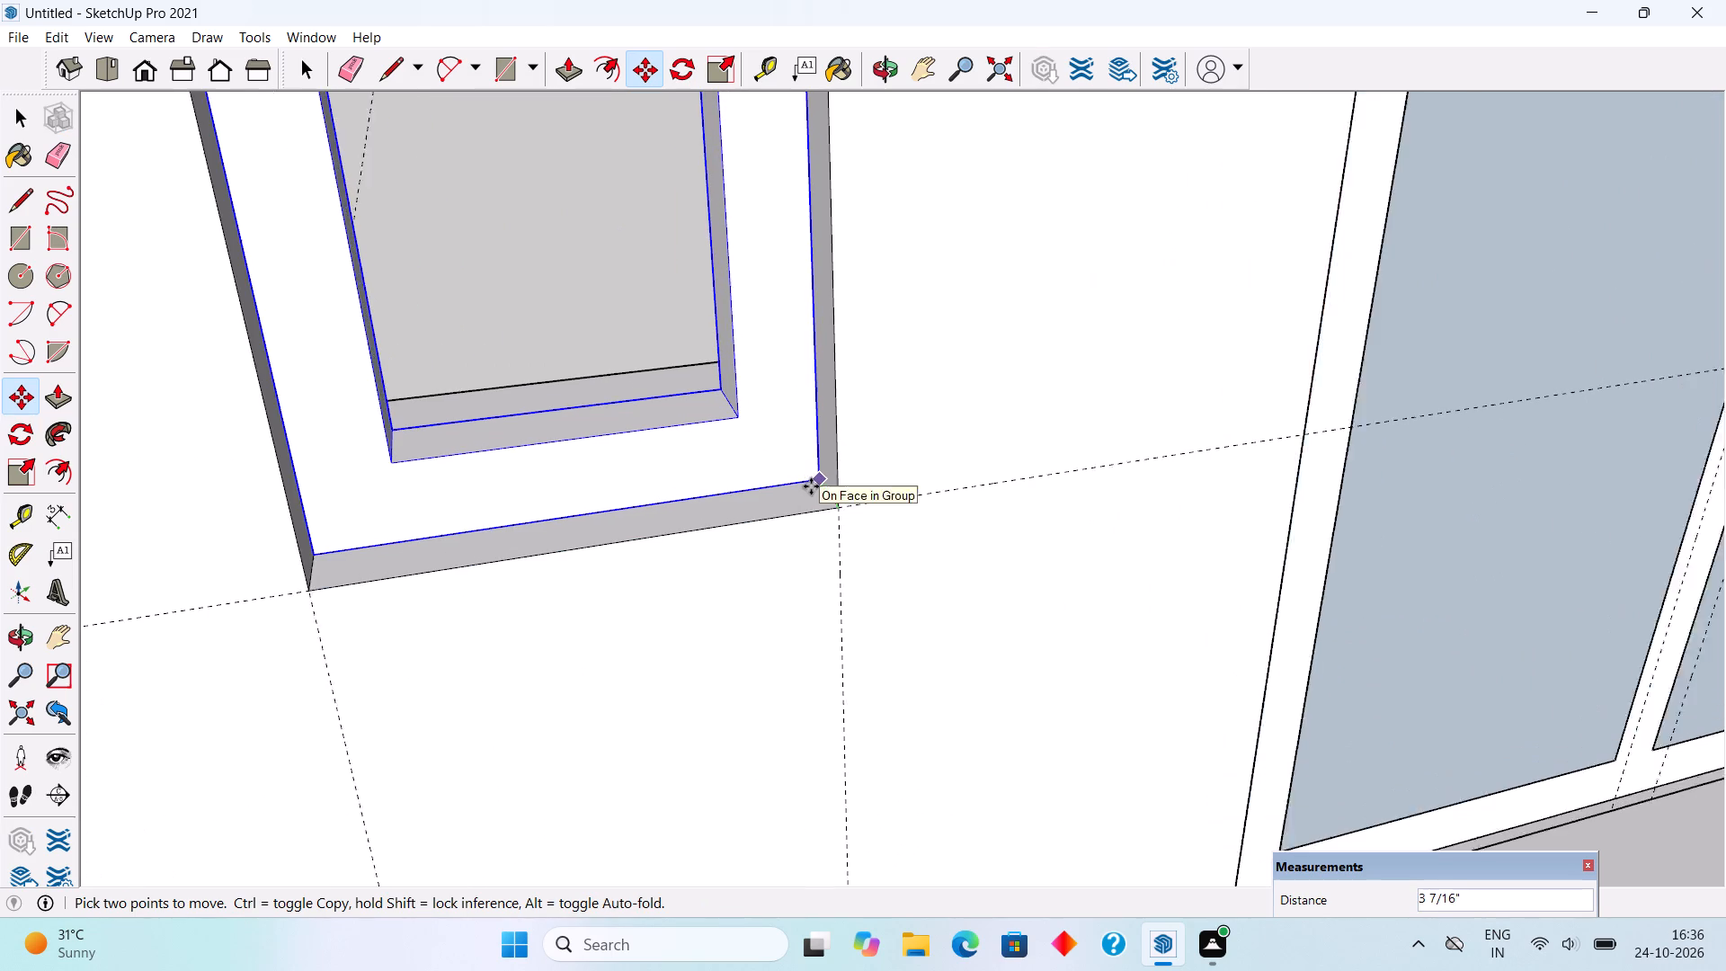
{"action": "type", "text": "1\""}
{"action": "key", "text": "Return"}
{"action": "key", "text": "space"}
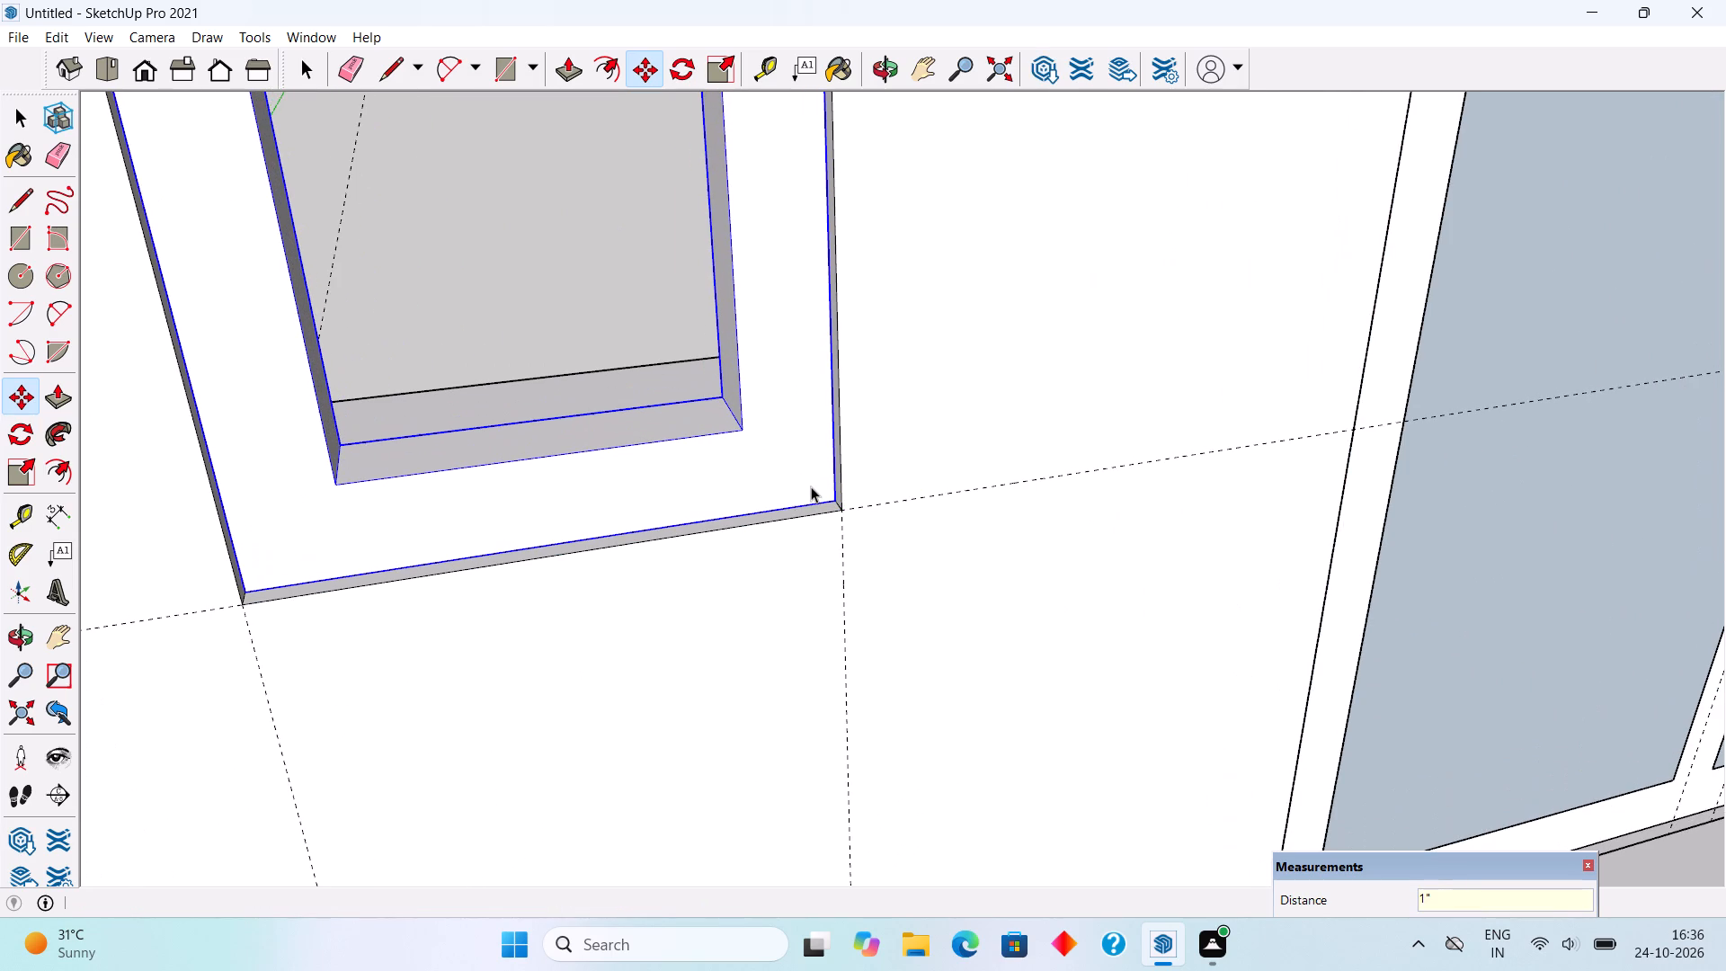
{"action": "scroll", "coordinate": [814, 454], "scroll_direction": "down", "scroll_amount": 5}
{"action": "left_click", "coordinate": [595, 336]}
Draw a pane rectangle filling the inner opening of the small window frame, corner to corner.
{"action": "scroll", "coordinate": [597, 332], "scroll_direction": "down", "scroll_amount": 5}
{"action": "middle_click_drag", "start_coordinate": [711, 507], "coordinate": [711, 506]}
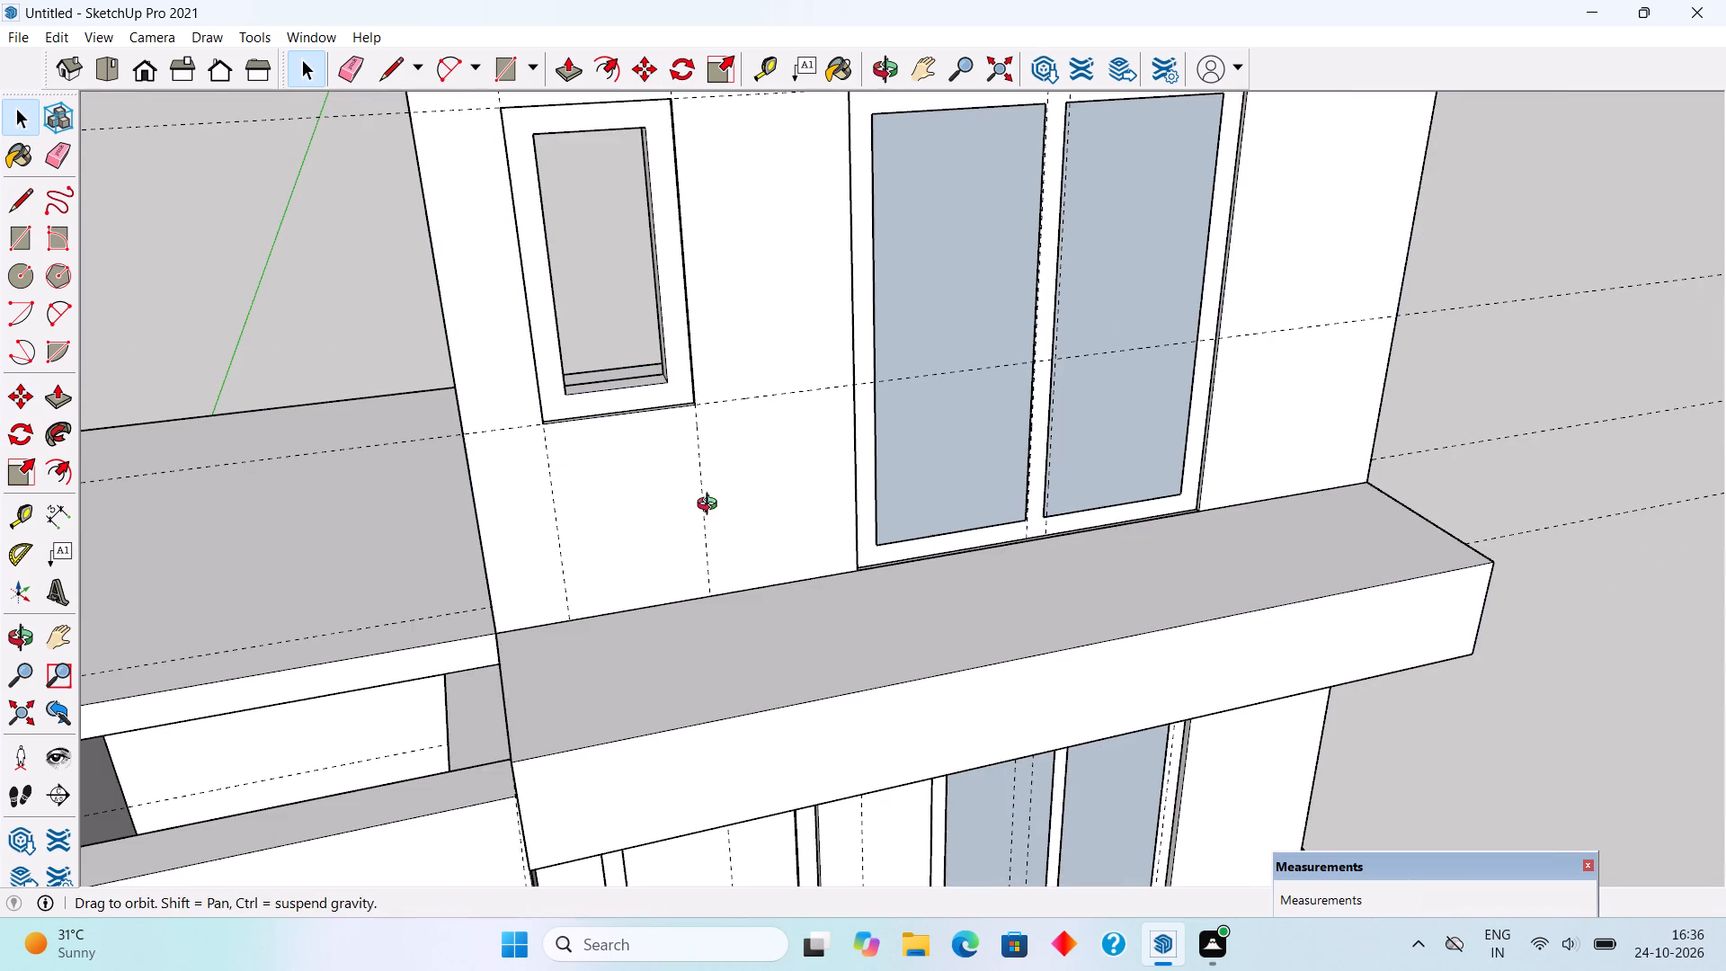
{"action": "middle_click_drag", "start_coordinate": [711, 506], "coordinate": [696, 452]}
{"action": "scroll", "coordinate": [696, 453], "scroll_direction": "down", "scroll_amount": 7}
{"action": "scroll", "coordinate": [679, 218], "scroll_direction": "up", "scroll_amount": 8}
{"action": "scroll", "coordinate": [683, 477], "scroll_direction": "up", "scroll_amount": 1}
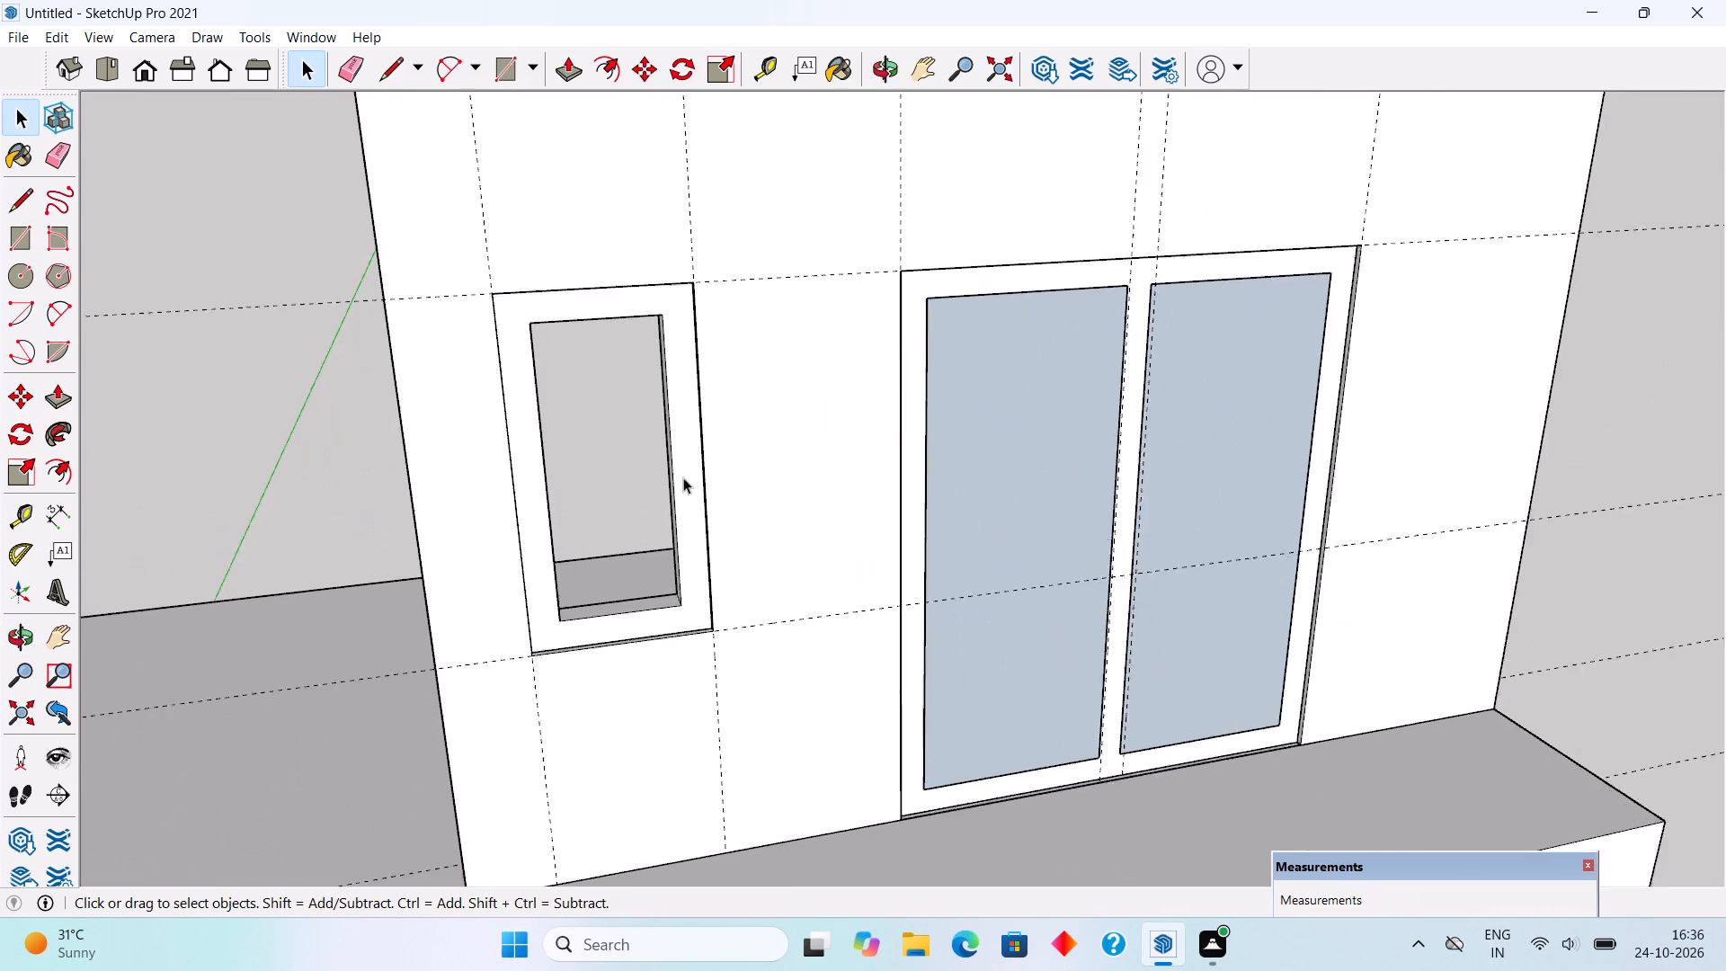
{"action": "scroll", "coordinate": [683, 477], "scroll_direction": "up", "scroll_amount": 3}
{"action": "middle_click_drag", "start_coordinate": [677, 475], "coordinate": [672, 413]}
{"action": "scroll", "coordinate": [672, 413], "scroll_direction": "up", "scroll_amount": 1}
{"action": "key", "text": "r"}
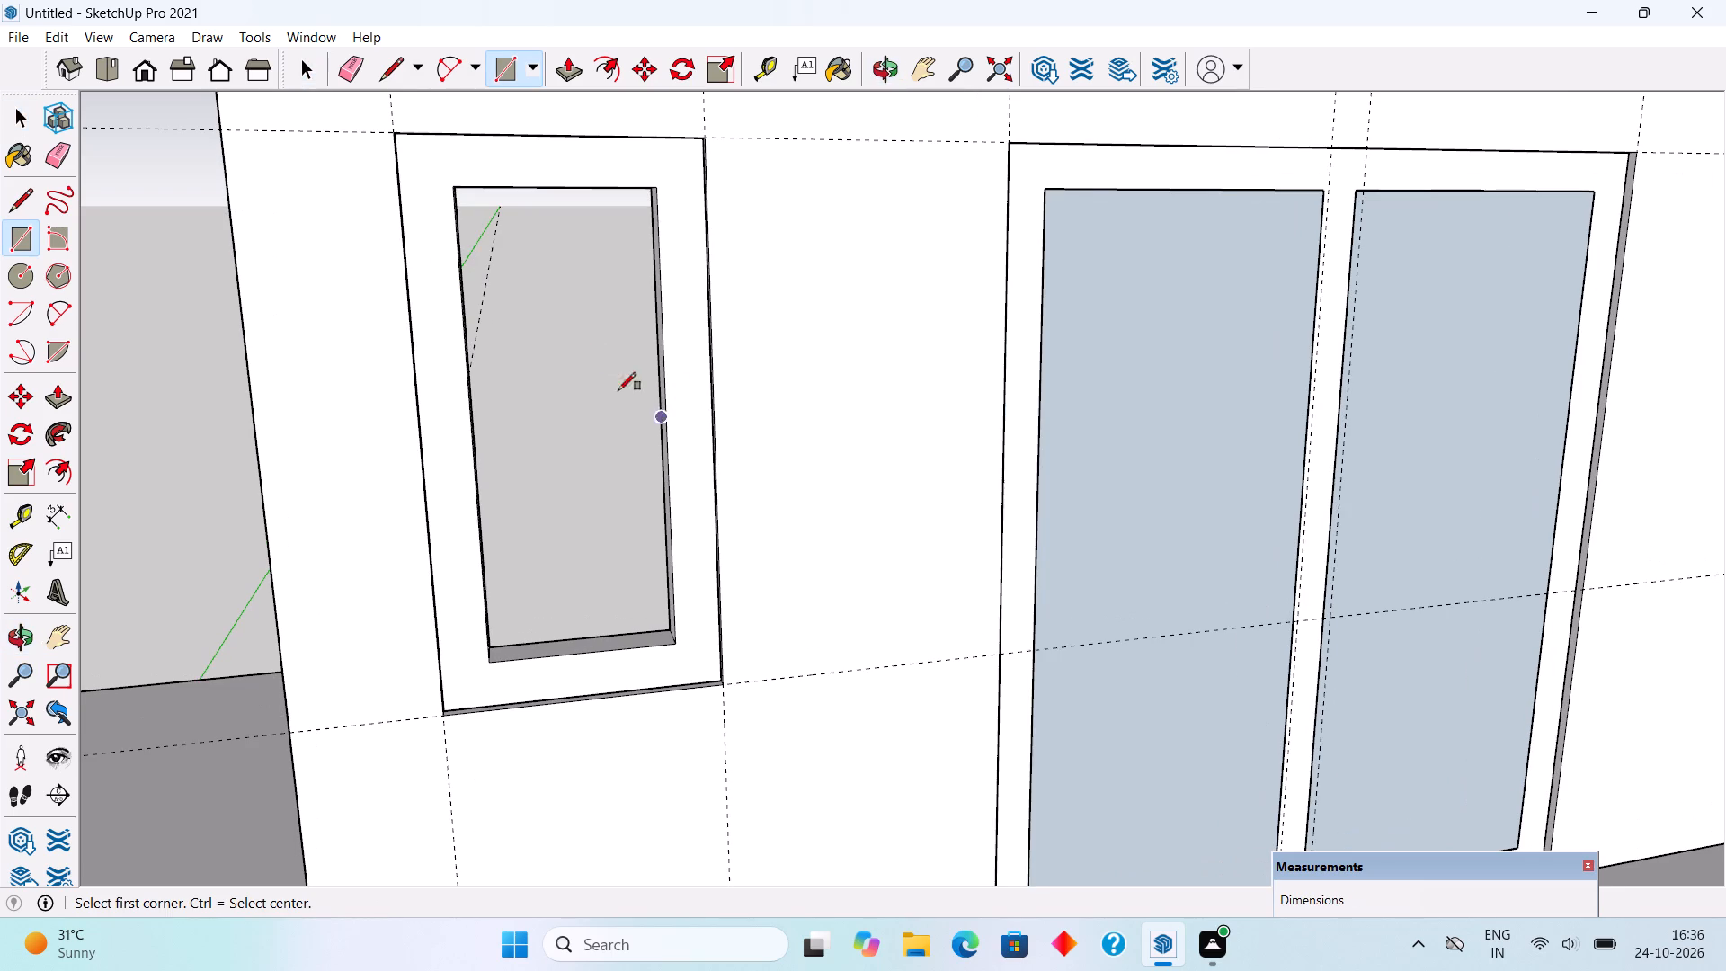
{"action": "left_click", "coordinate": [457, 193]}
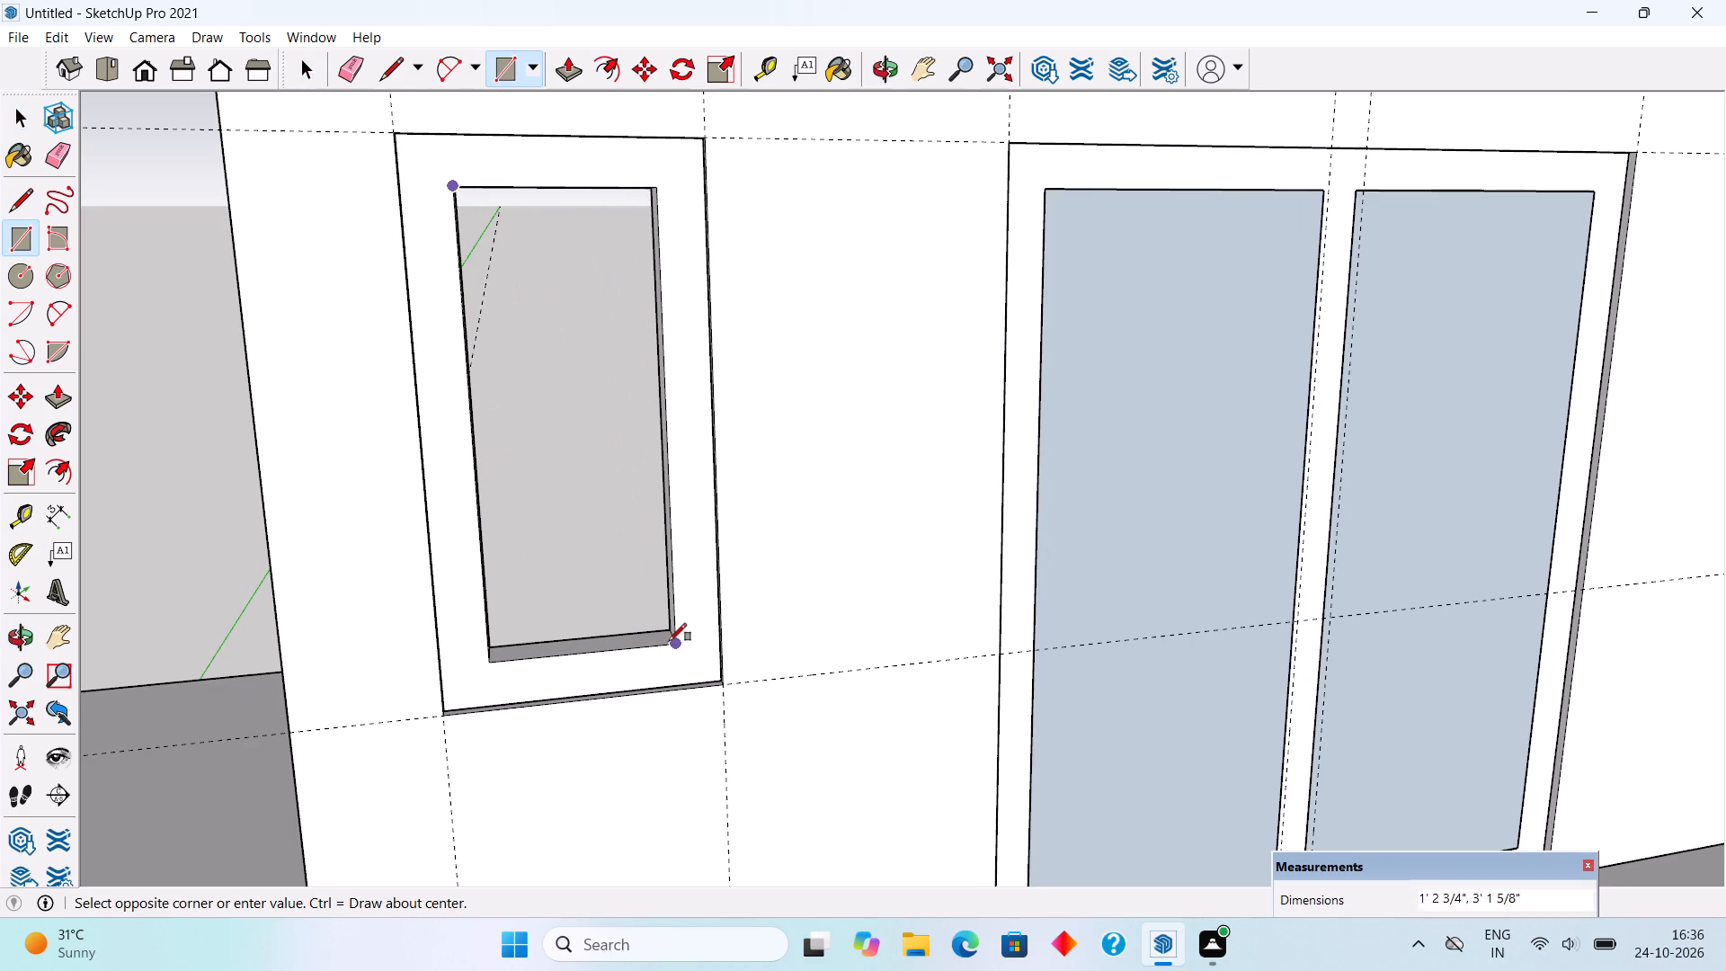
{"action": "left_click", "coordinate": [671, 646]}
{"action": "key", "text": "space"}
Make the small window's pane face and its edges a group.
{"action": "triple_click", "coordinate": [641, 585]}
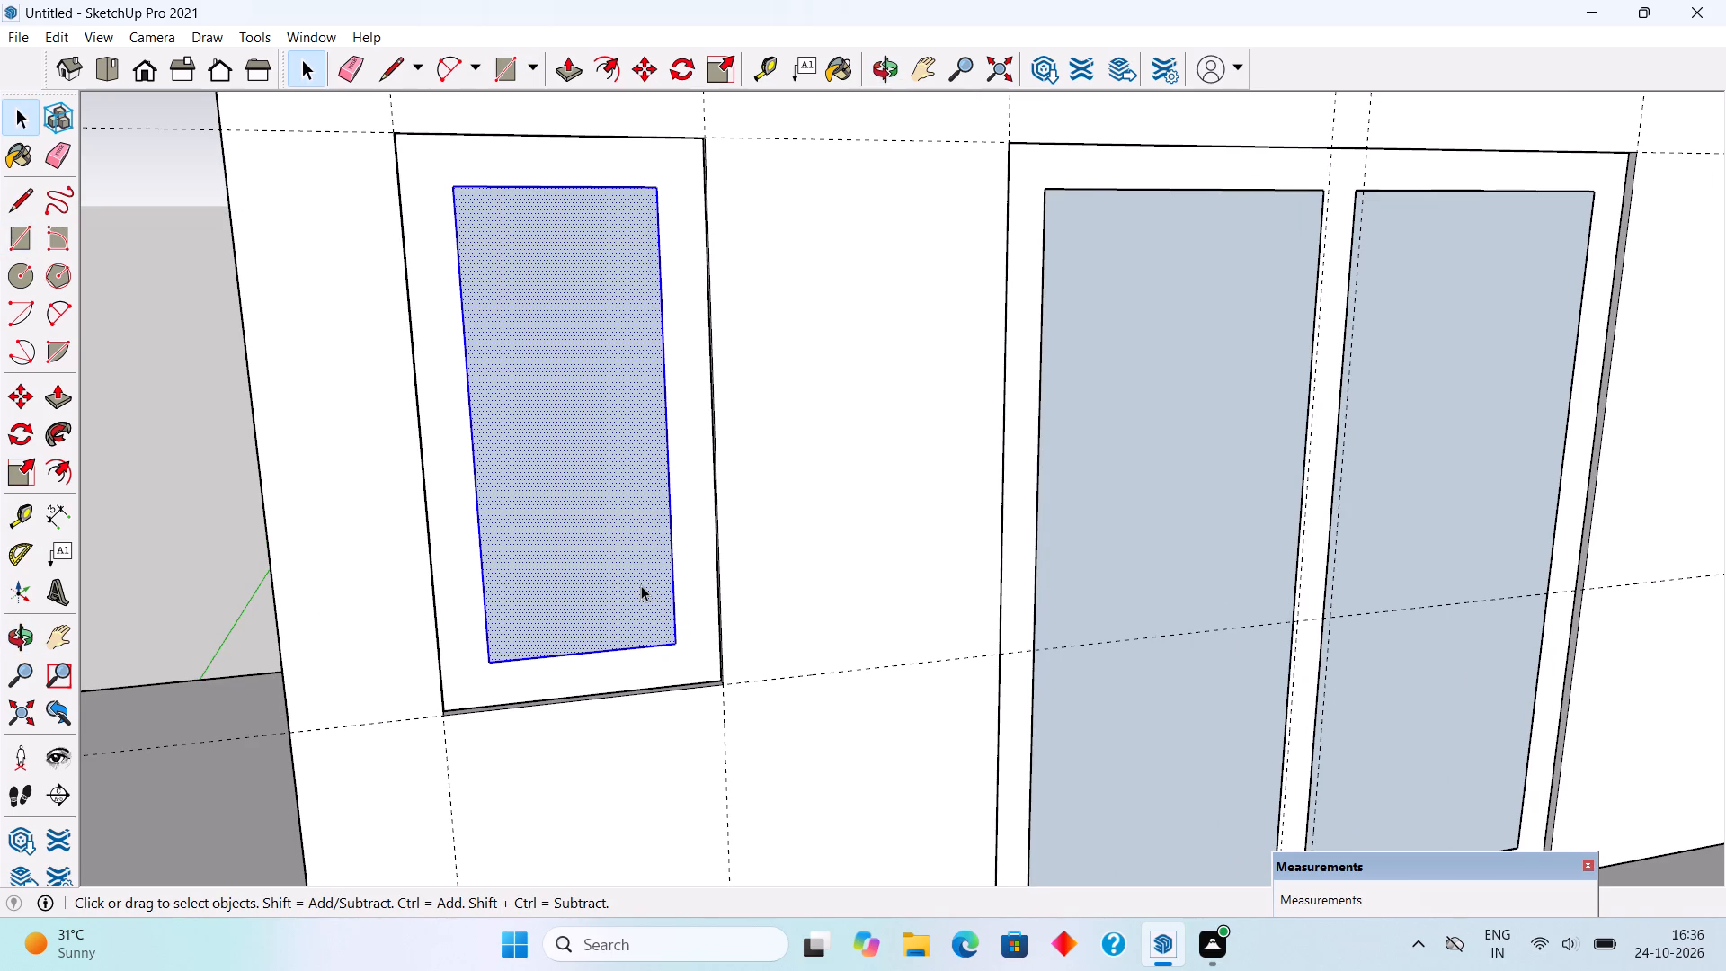
{"action": "right_click", "coordinate": [641, 585]}
{"action": "left_click", "coordinate": [706, 770]}
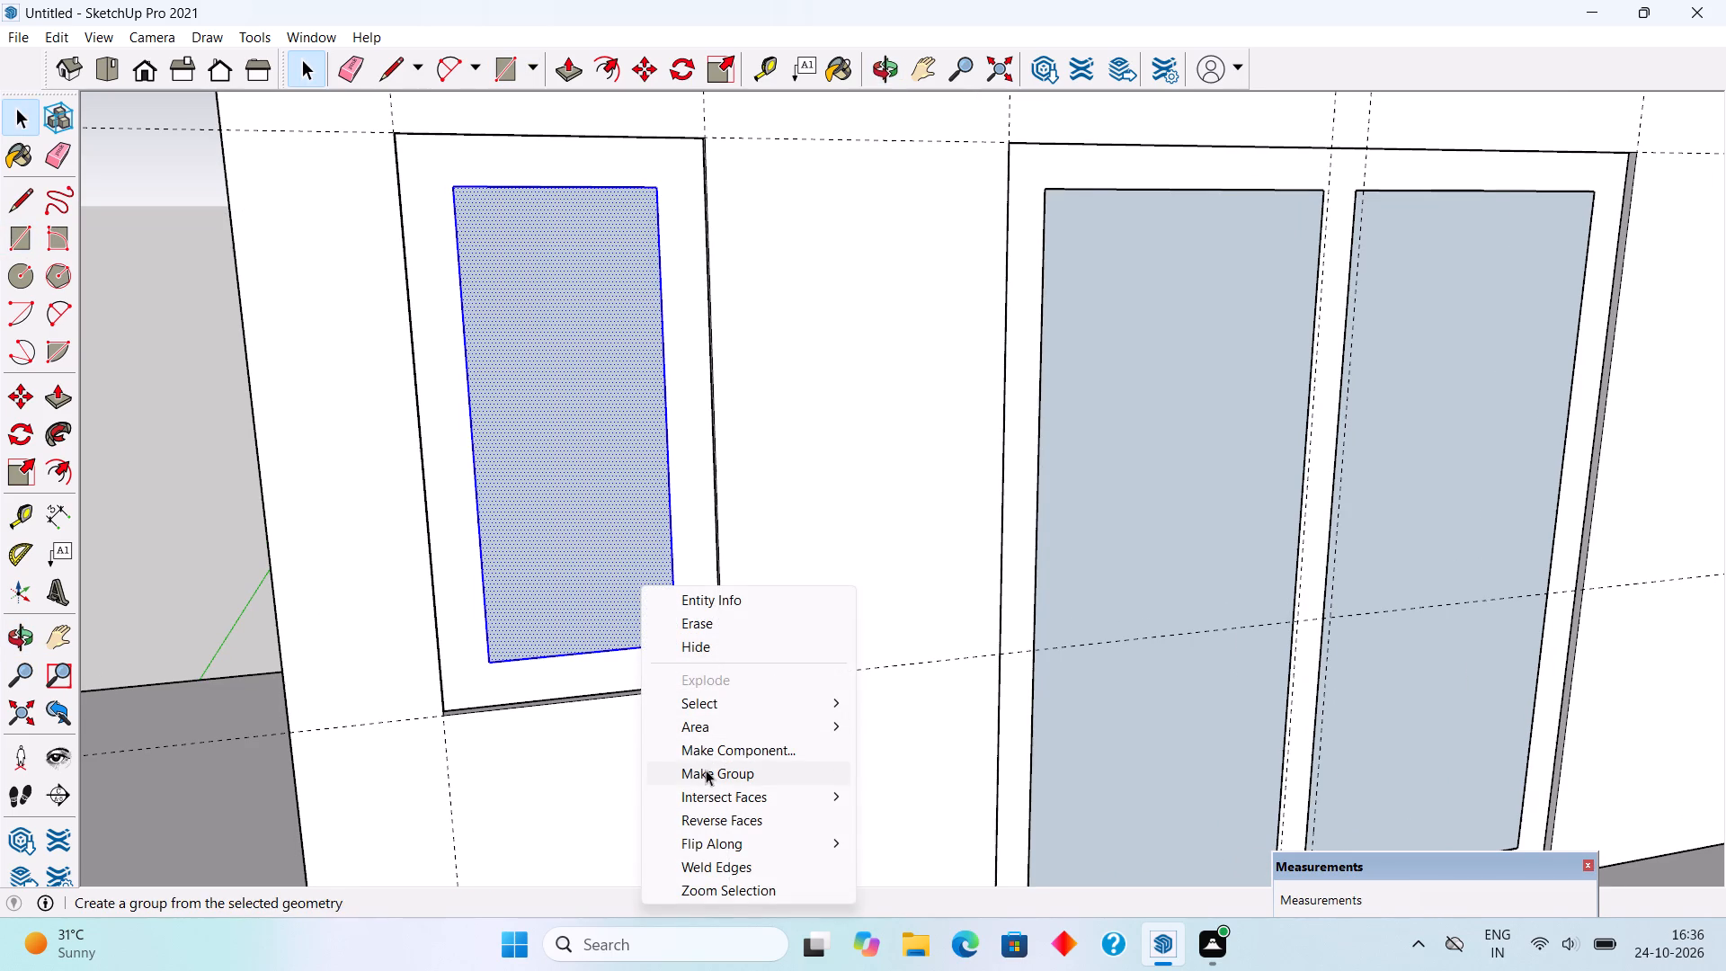
Clear the selection and examine the upper-storey wall, the canopy and their junction with the lower roof slab from several angles.
{"action": "scroll", "coordinate": [674, 724], "scroll_direction": "down", "scroll_amount": 4}
{"action": "scroll", "coordinate": [663, 713], "scroll_direction": "up", "scroll_amount": 1}
{"action": "scroll", "coordinate": [658, 708], "scroll_direction": "down", "scroll_amount": 1}
{"action": "left_click", "coordinate": [343, 548]}
{"action": "scroll", "coordinate": [343, 547], "scroll_direction": "down", "scroll_amount": 7}
{"action": "middle_click_drag", "start_coordinate": [720, 599], "coordinate": [626, 596]}
{"action": "scroll", "coordinate": [626, 596], "scroll_direction": "down", "scroll_amount": 4}
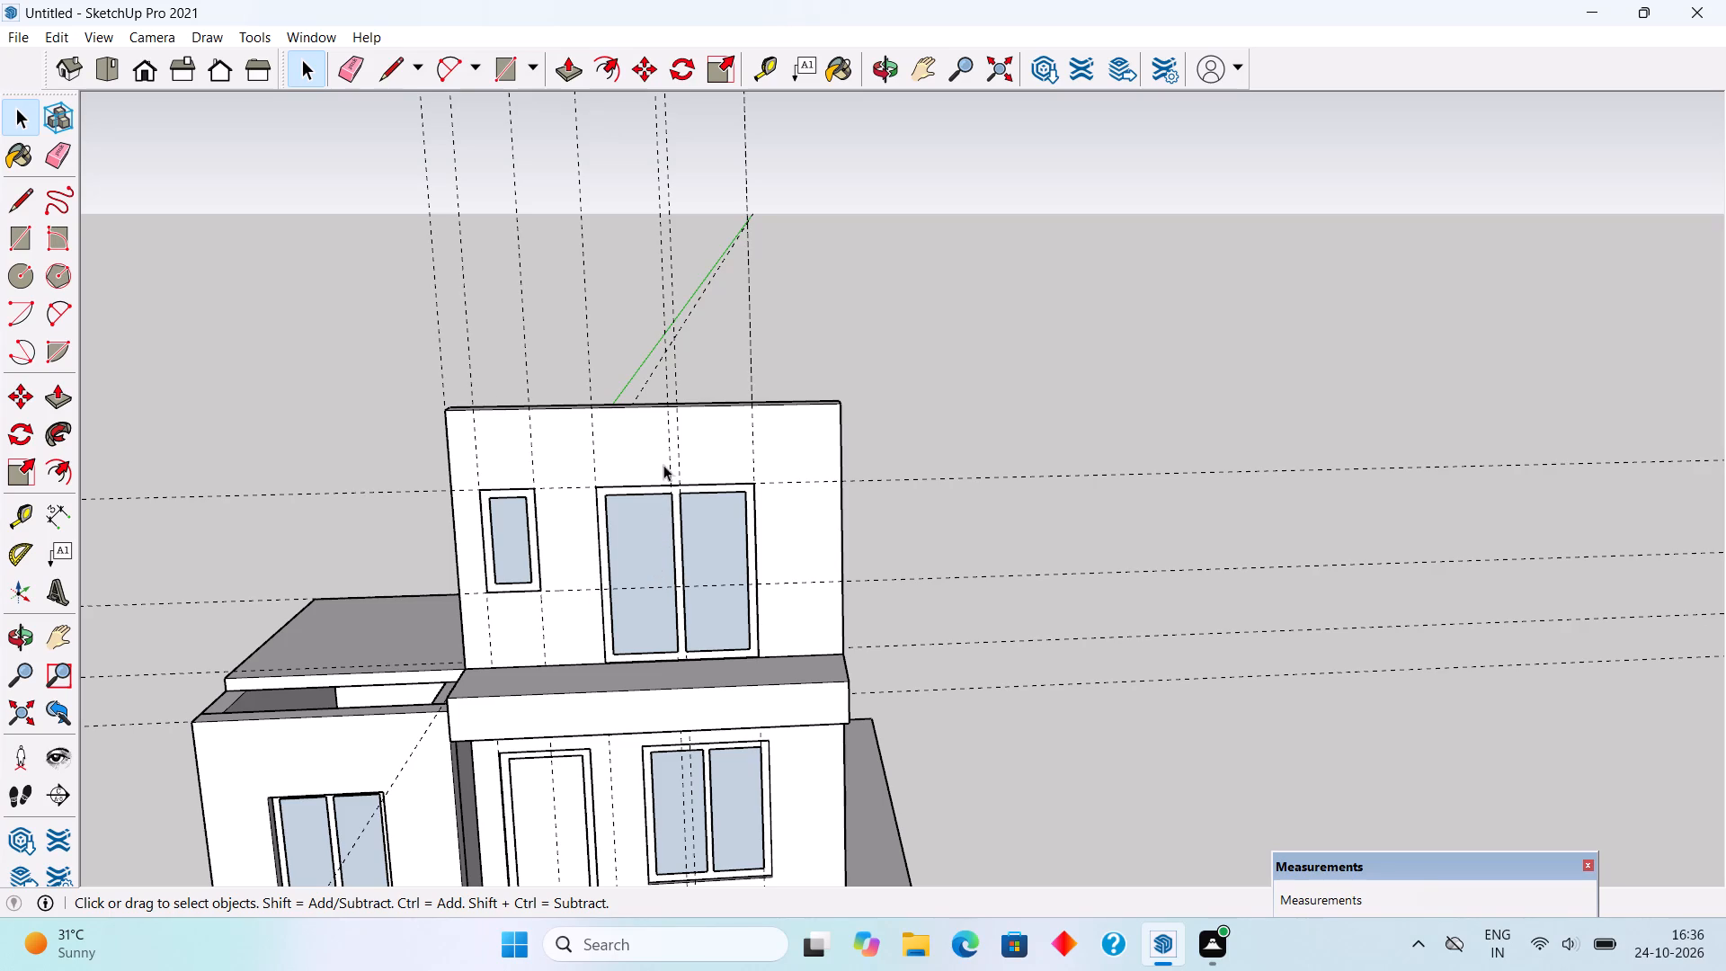
{"action": "middle_click_drag", "start_coordinate": [709, 548], "coordinate": [770, 540]}
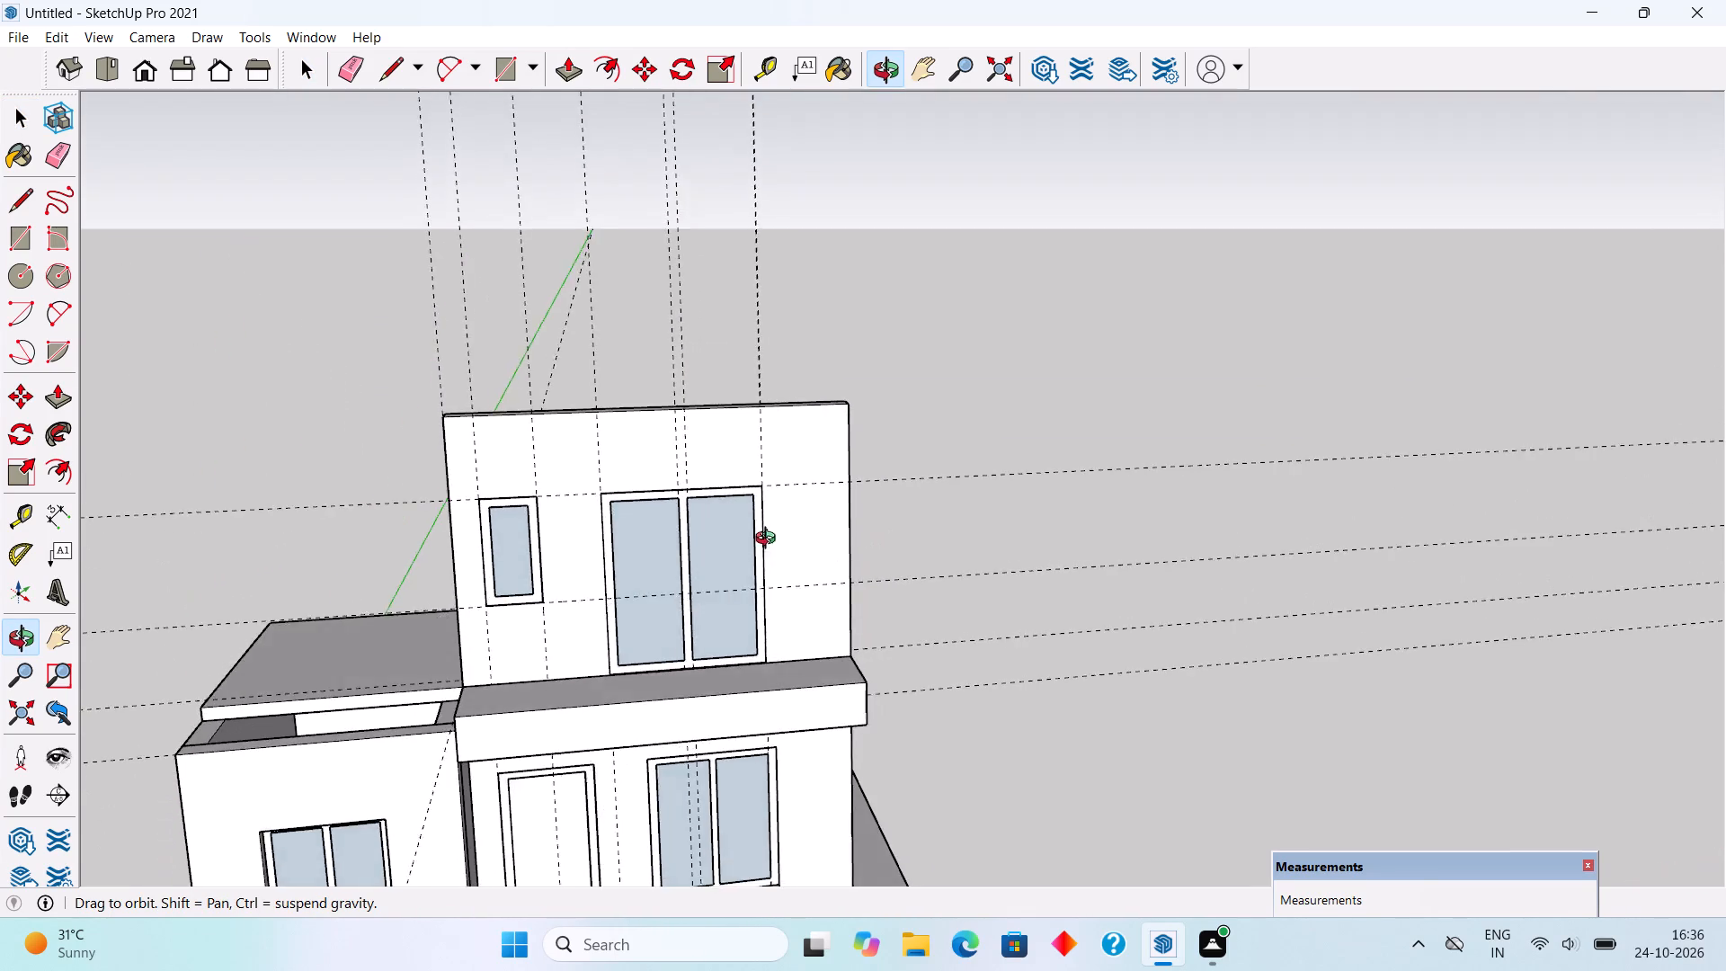
{"action": "middle_click_drag", "start_coordinate": [770, 540], "coordinate": [729, 675]}
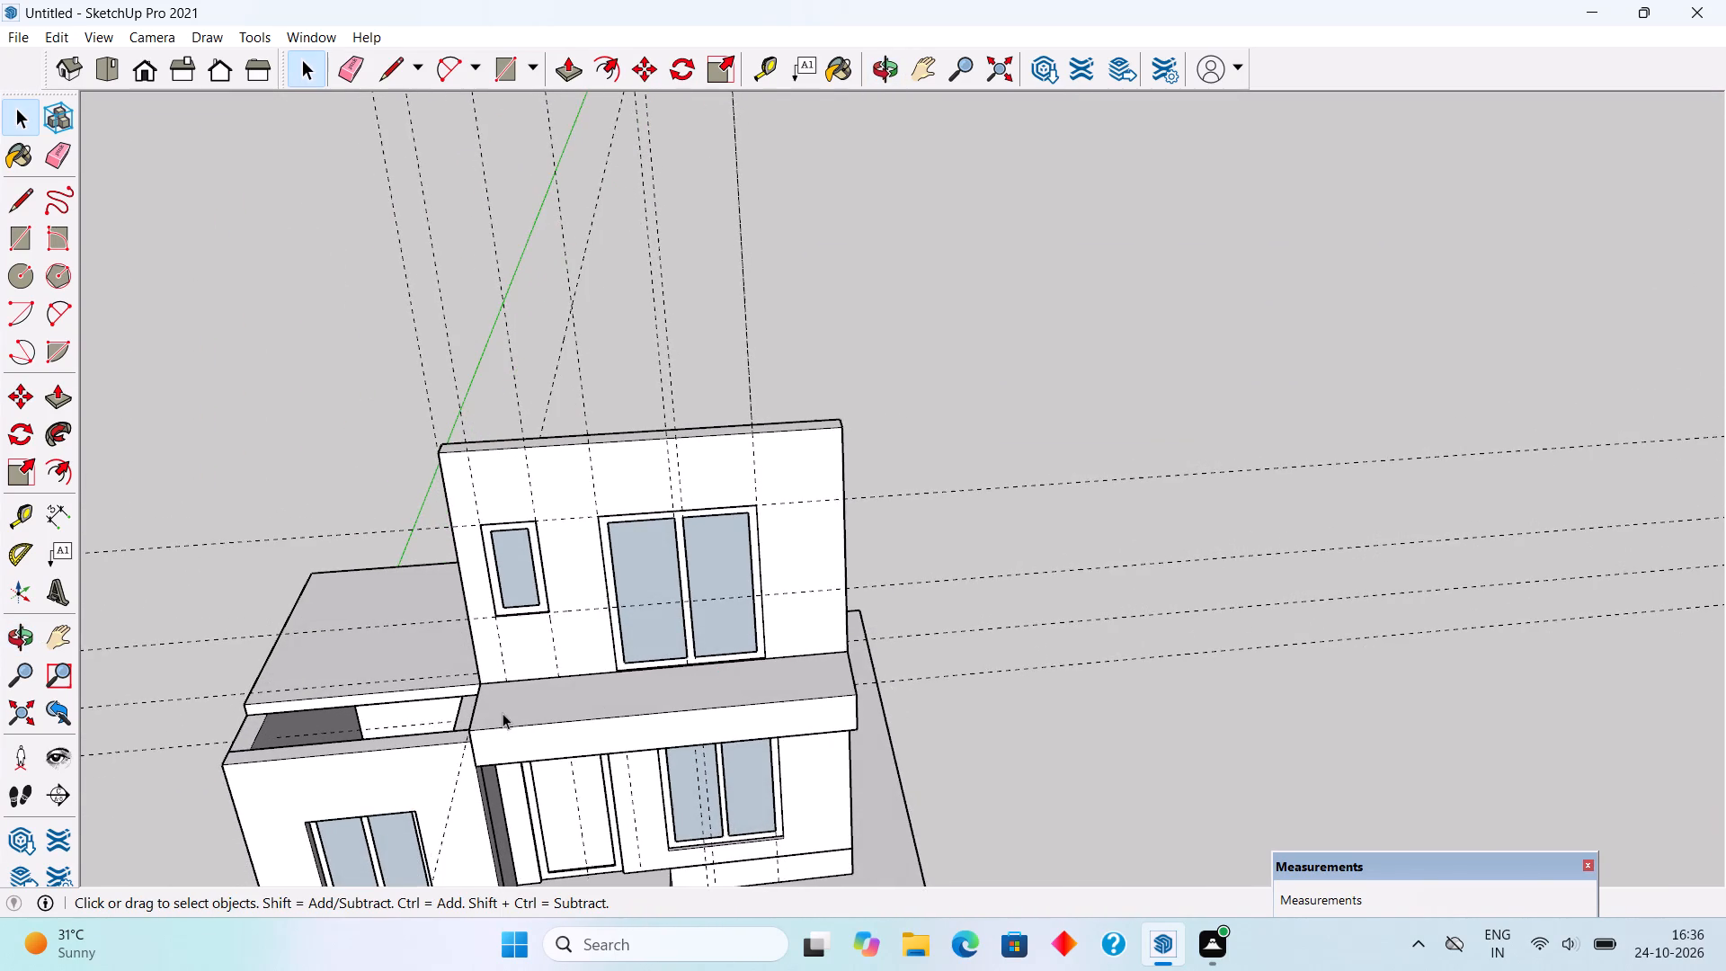
{"action": "scroll", "coordinate": [489, 712], "scroll_direction": "up", "scroll_amount": 5}
{"action": "middle_click_drag", "start_coordinate": [485, 717], "coordinate": [883, 600]}
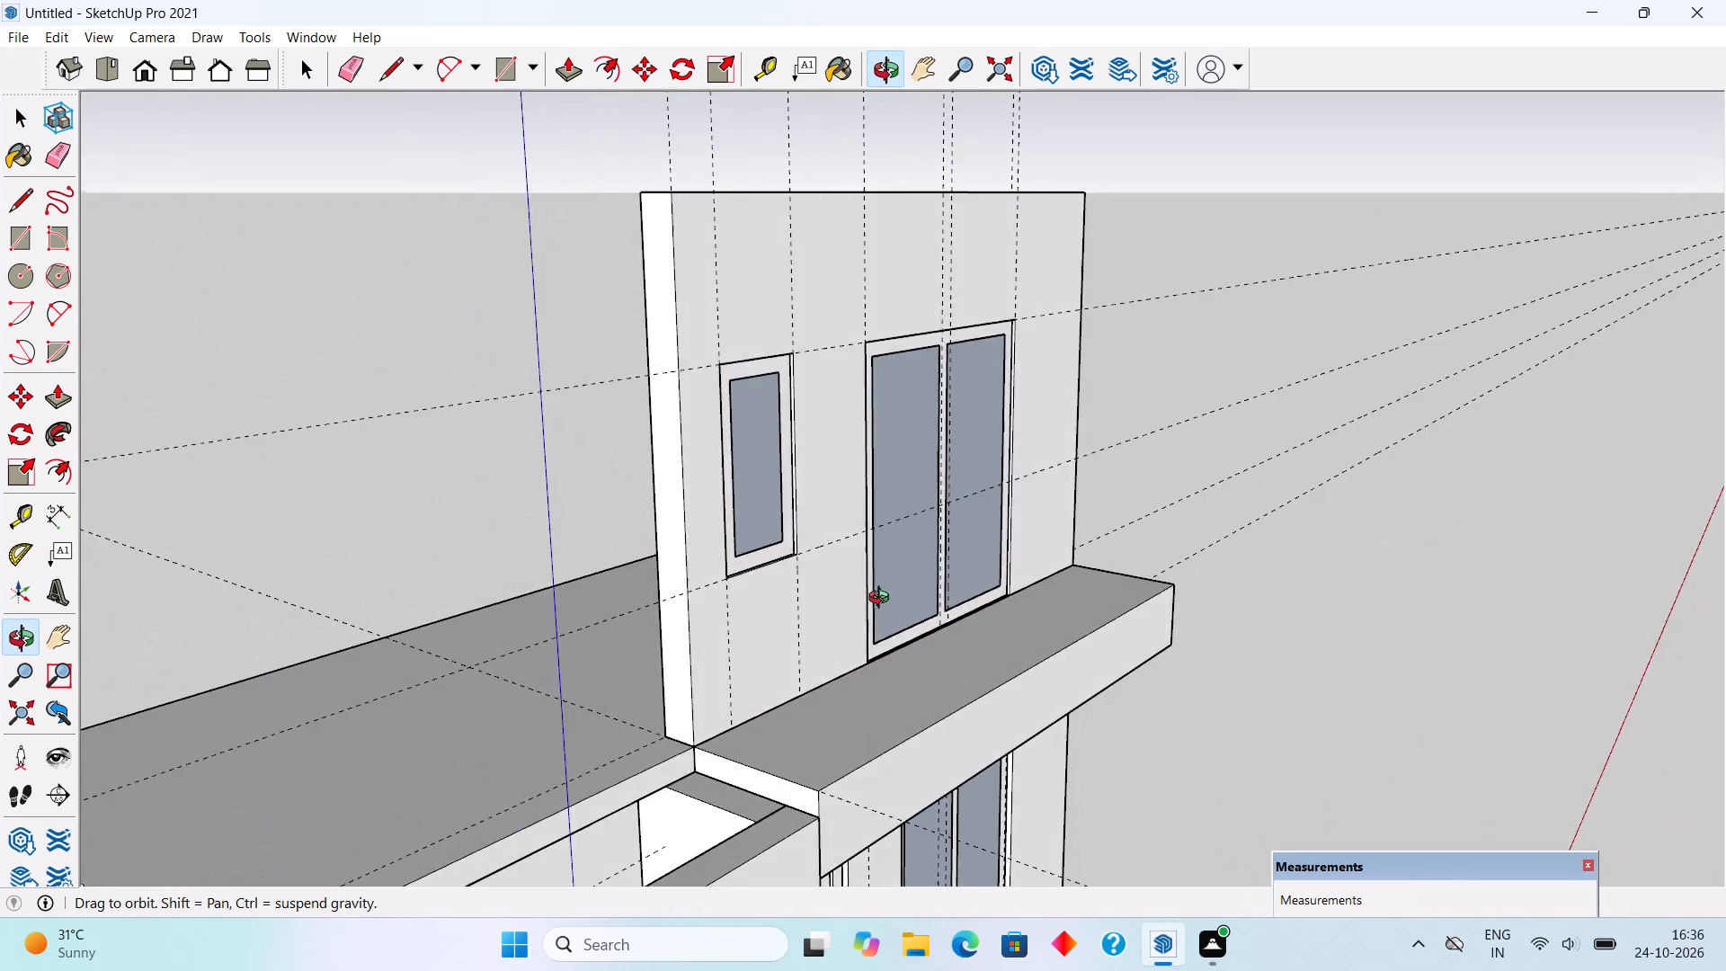
{"action": "middle_click_drag", "start_coordinate": [883, 600], "coordinate": [700, 623]}
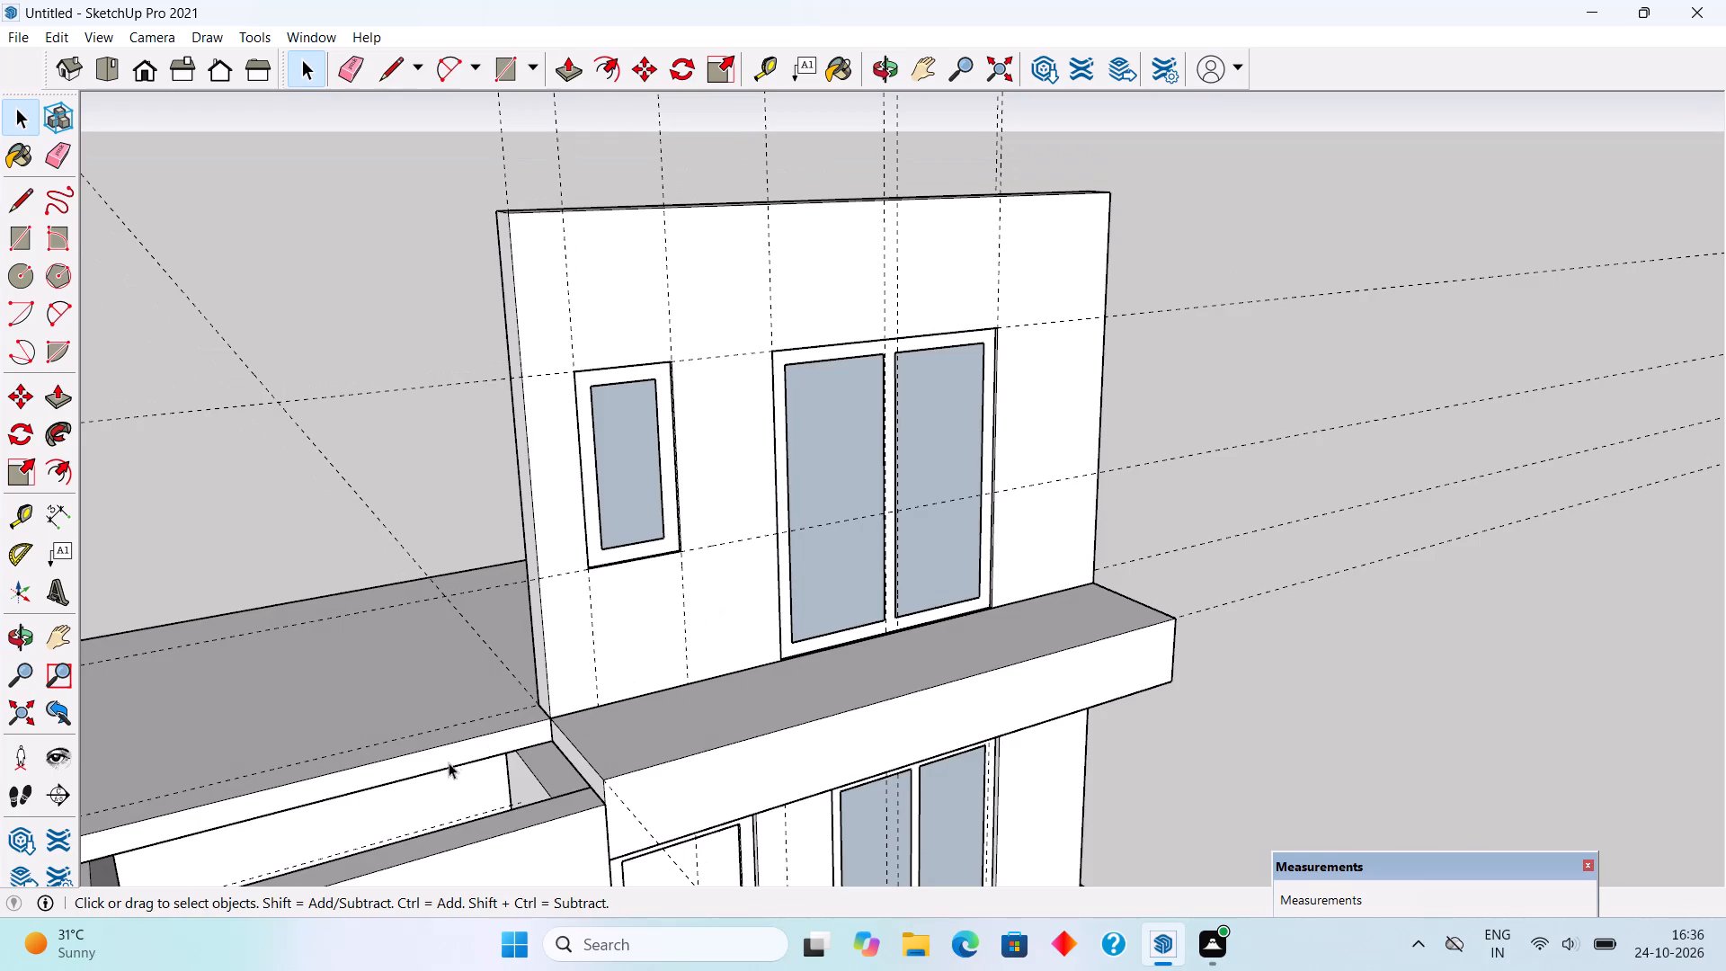
Draw a 6" vertical edge on the lower roof slab's front edge where it meets the canopy's end.
{"action": "middle_click_drag", "start_coordinate": [450, 754], "coordinate": [371, 694]}
{"action": "triple_click", "coordinate": [430, 699]}
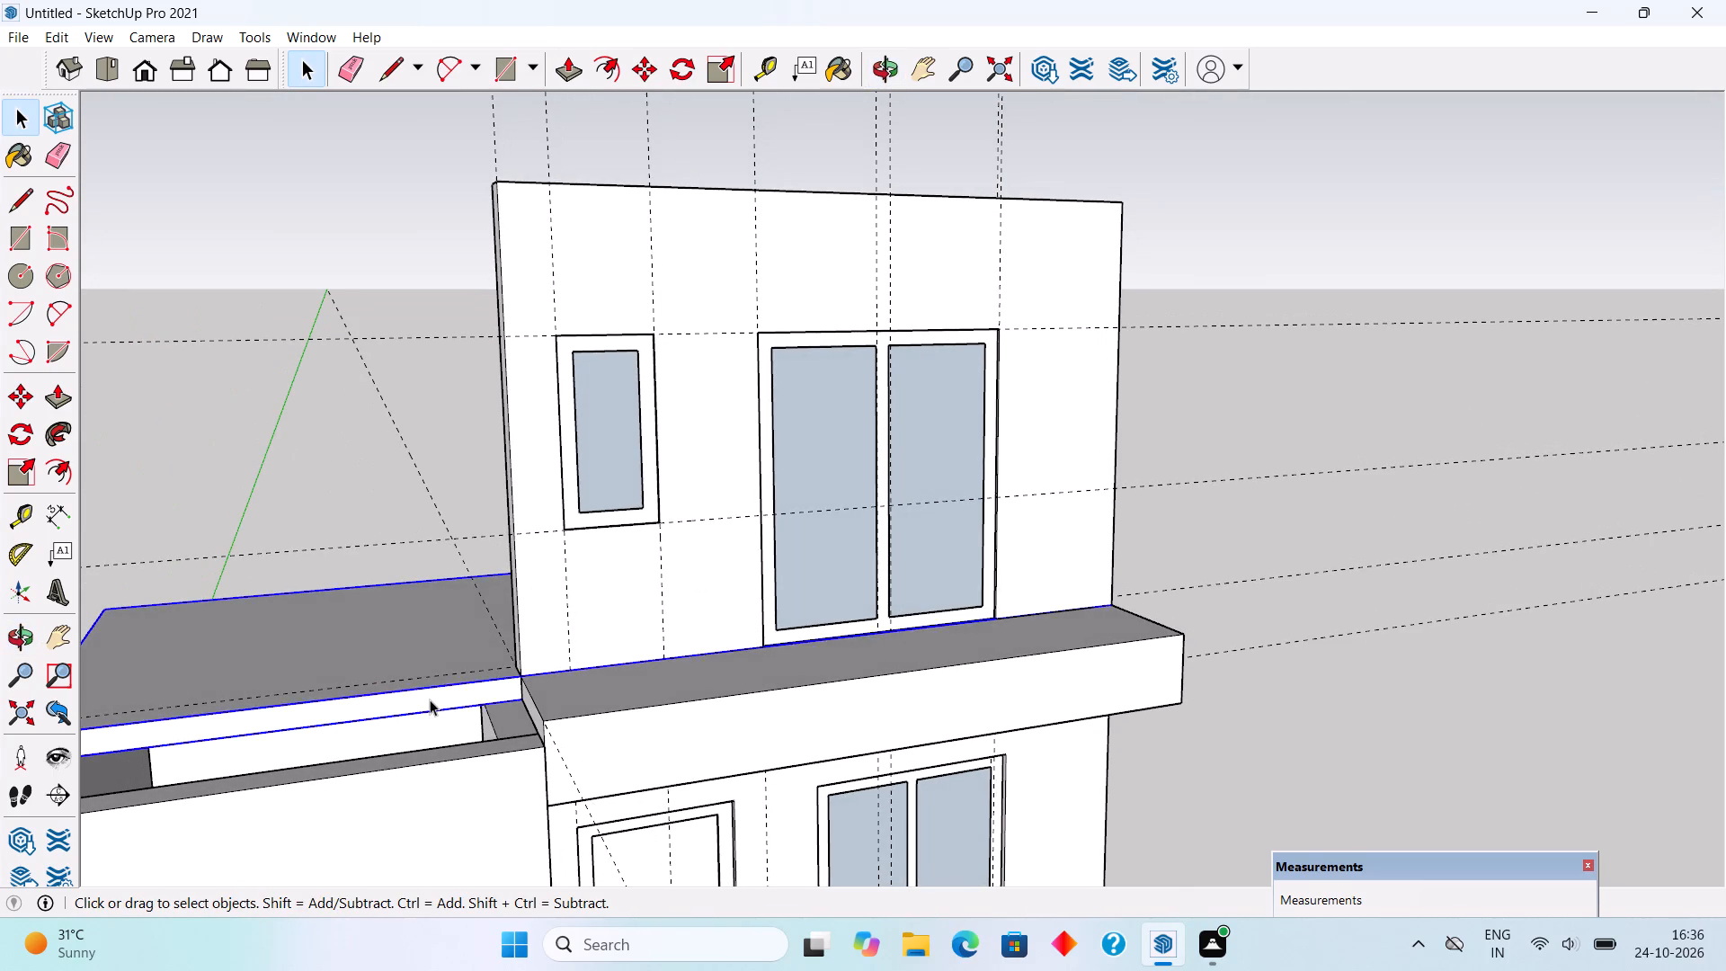
{"action": "key", "text": "l"}
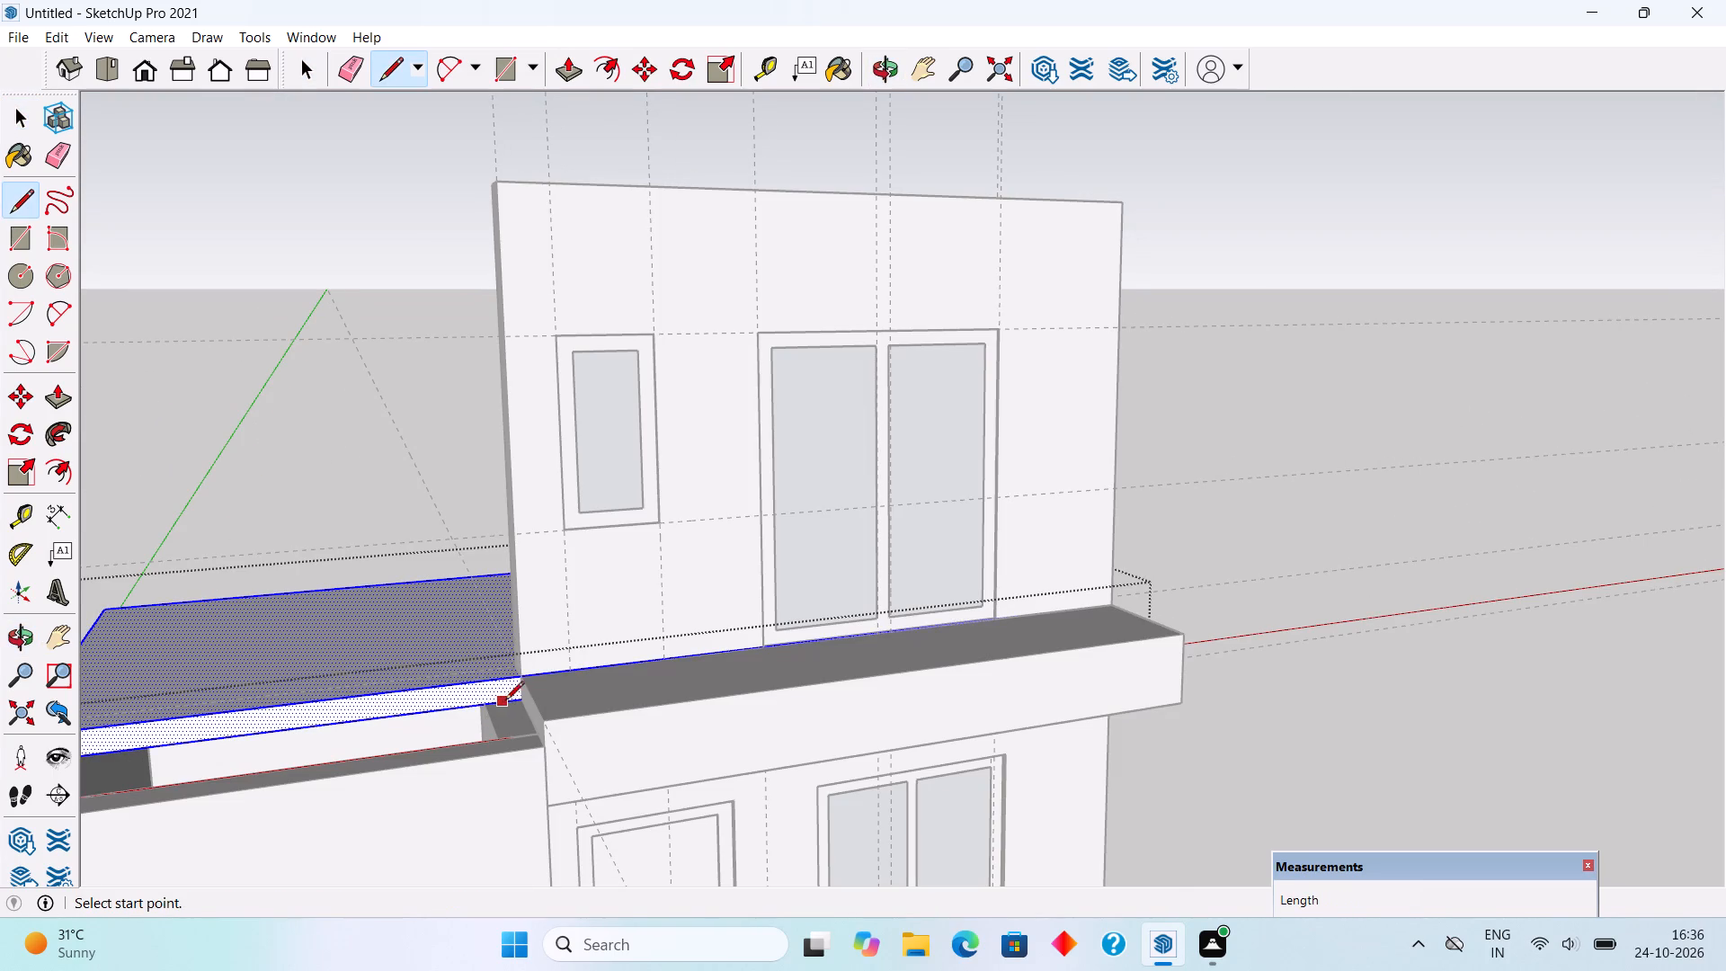
{"action": "scroll", "coordinate": [512, 709], "scroll_direction": "up", "scroll_amount": 15}
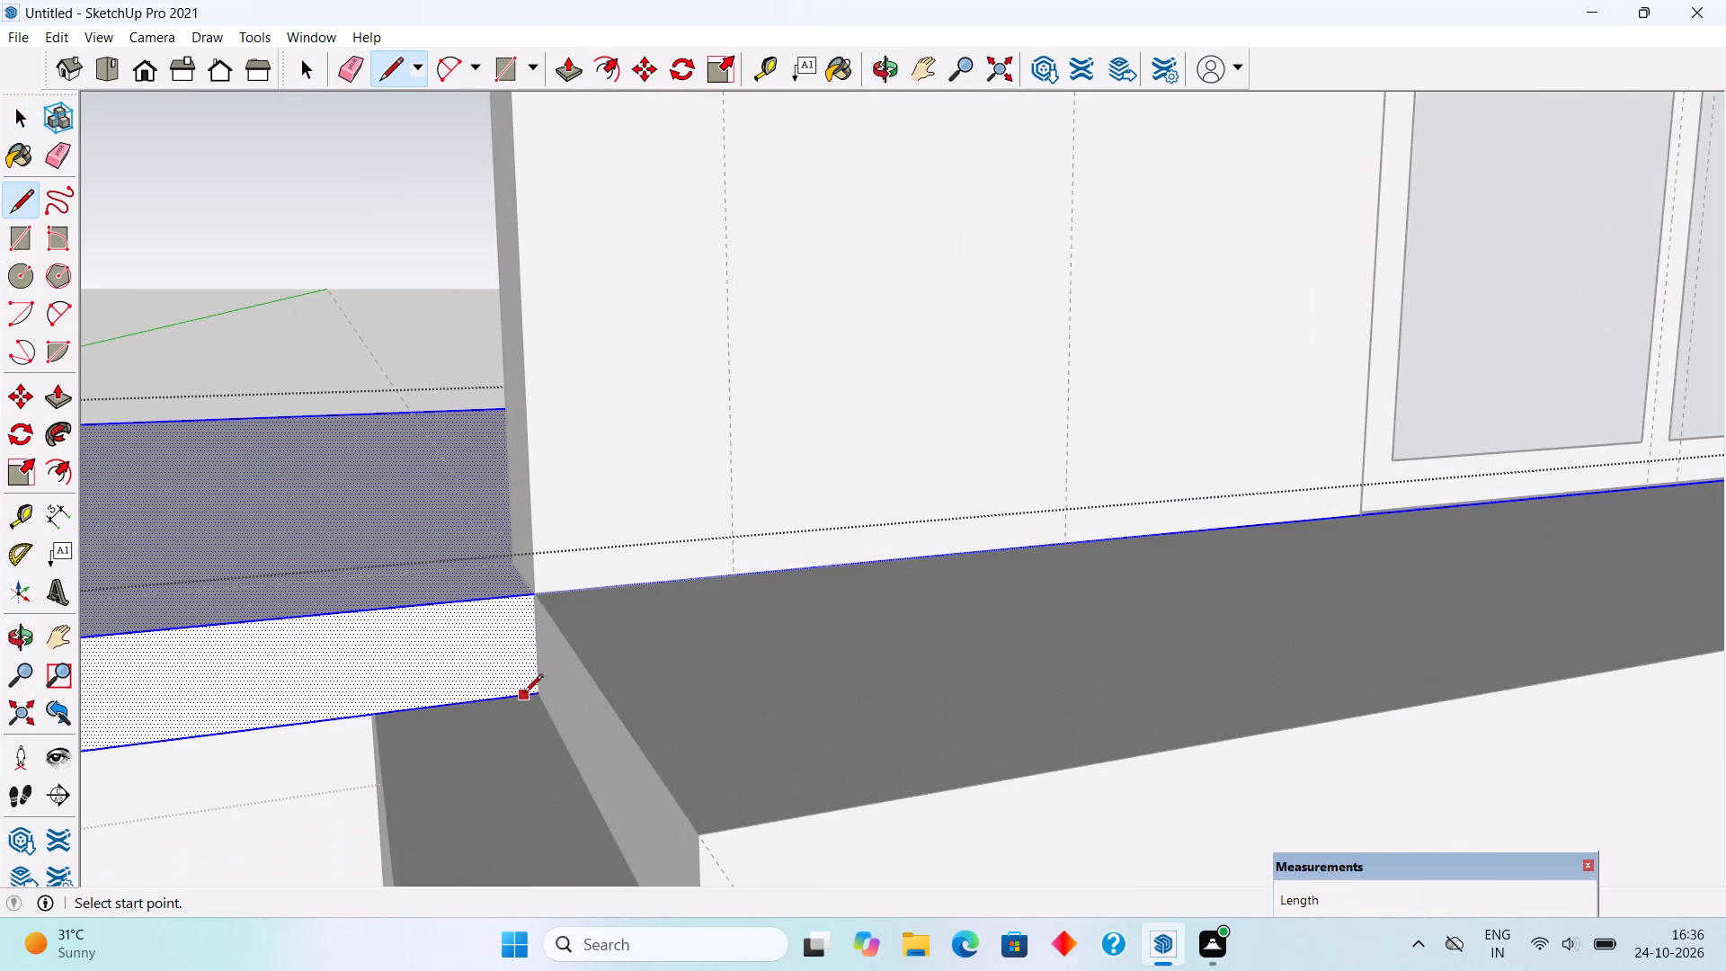
{"action": "left_click", "coordinate": [538, 693]}
{"action": "left_click", "coordinate": [531, 602]}
Push/Pull the roof slab's front face forward beside the canopy until it meets the front room wall, and clear the selection.
{"action": "key", "text": "p"}
{"action": "left_click", "coordinate": [493, 611]}
{"action": "scroll", "coordinate": [502, 669], "scroll_direction": "down", "scroll_amount": 5}
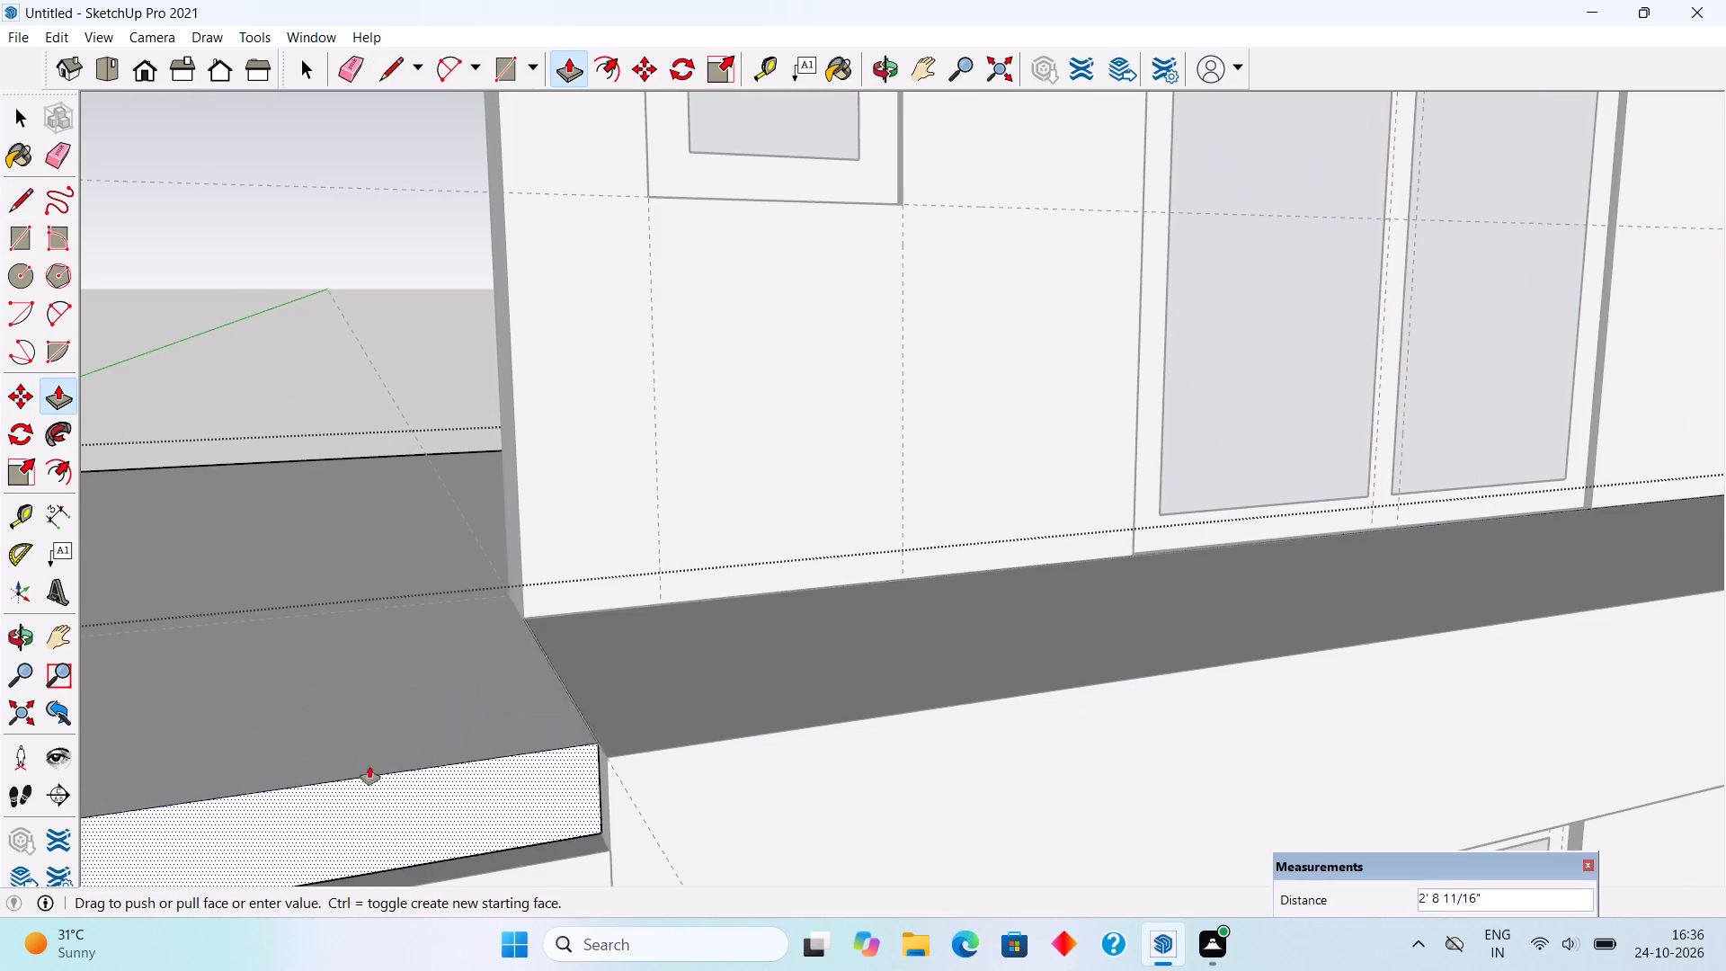
{"action": "middle_click_drag", "start_coordinate": [378, 733], "coordinate": [775, 696]}
{"action": "scroll", "coordinate": [775, 696], "scroll_direction": "down", "scroll_amount": 3}
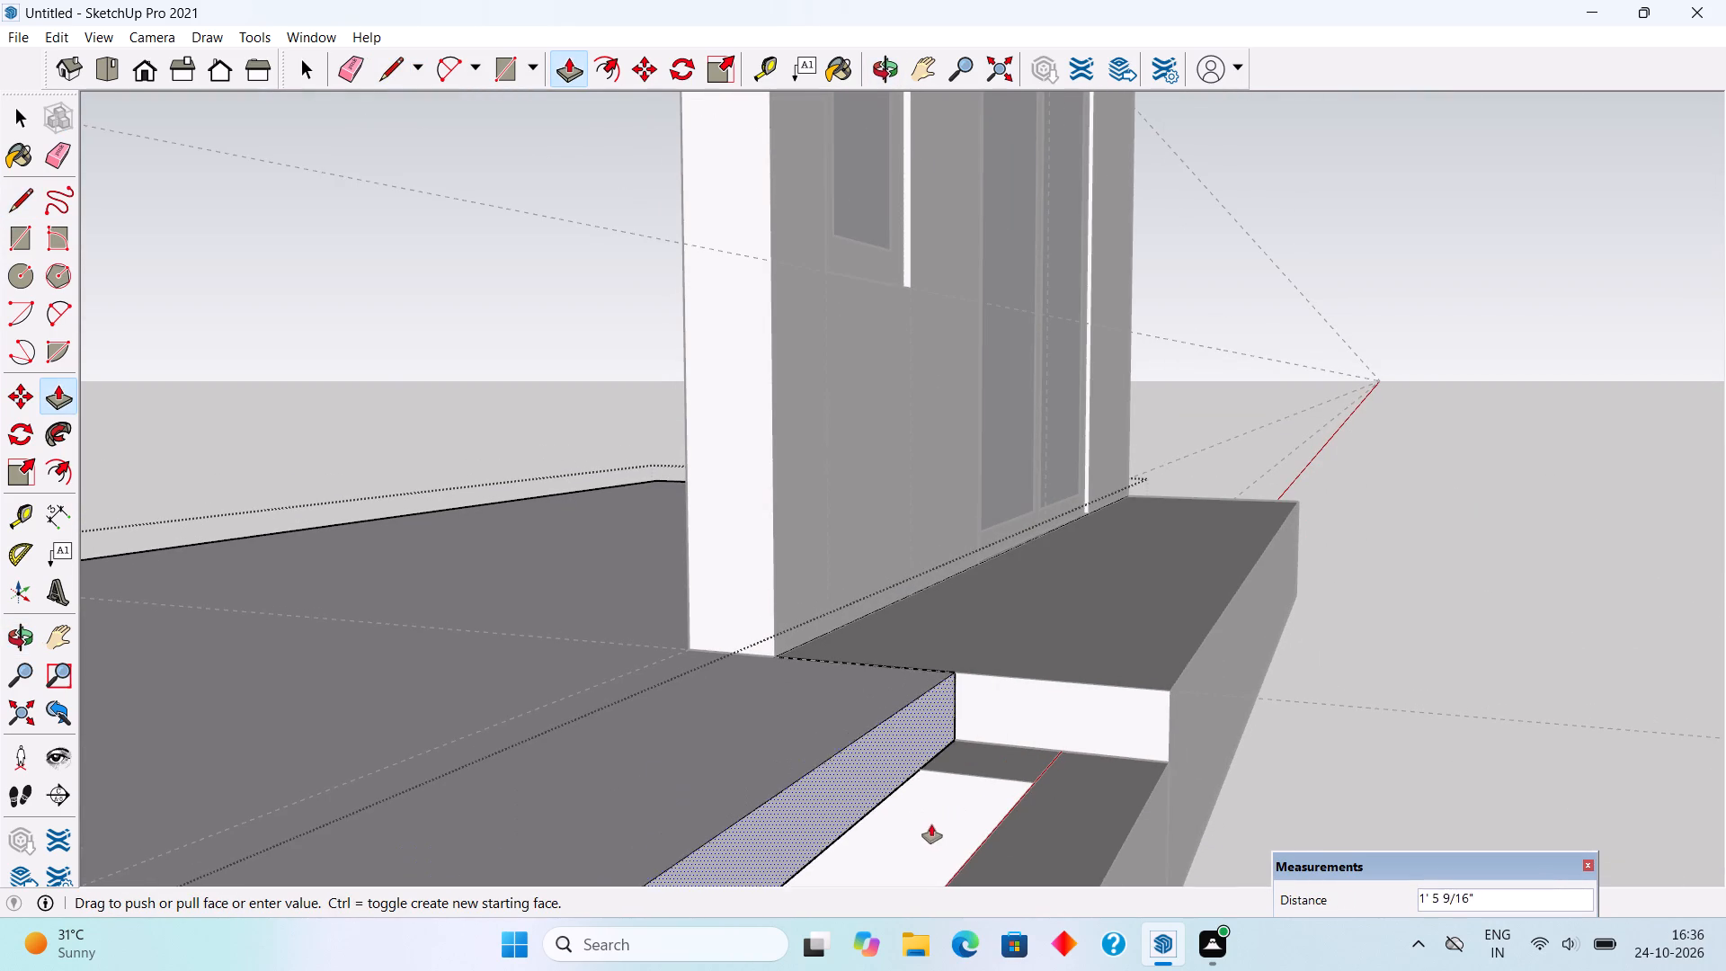
{"action": "left_click", "coordinate": [961, 863]}
{"action": "key", "text": "space"}
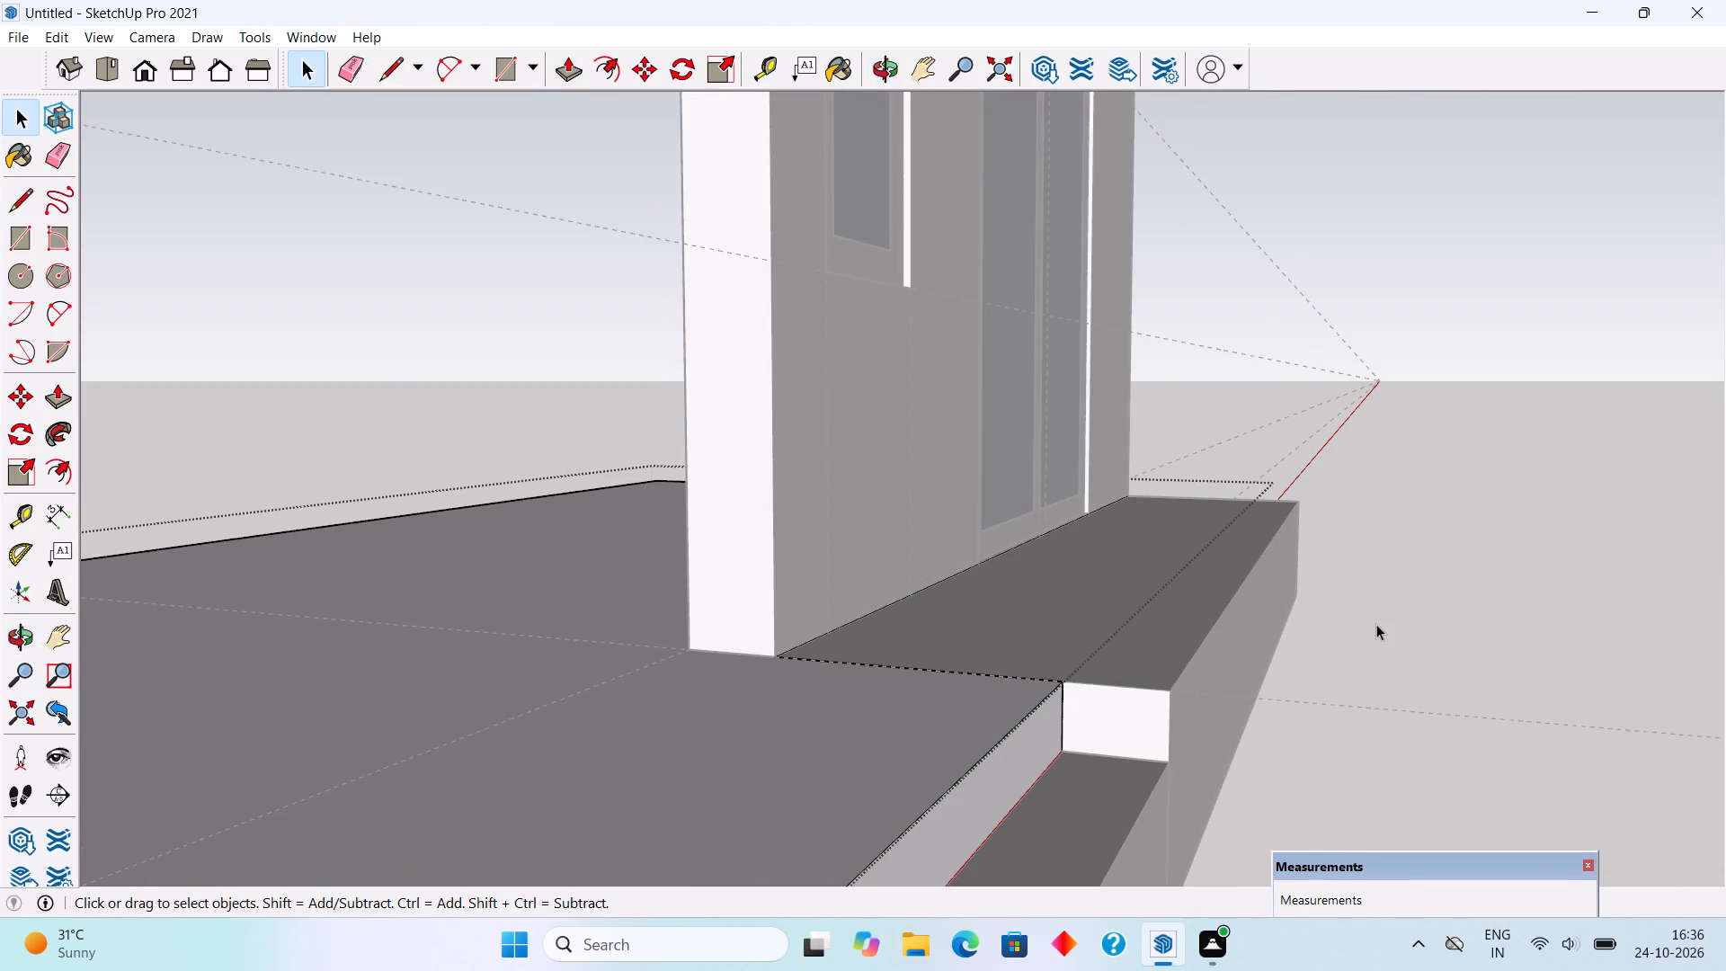
{"action": "left_click", "coordinate": [1376, 624]}
Place a guide on the lower roof slab 9" outward from the canopy's side edge.
{"action": "scroll", "coordinate": [1376, 624], "scroll_direction": "down", "scroll_amount": 5}
{"action": "middle_click_drag", "start_coordinate": [1373, 626], "coordinate": [887, 669]}
{"action": "scroll", "coordinate": [887, 669], "scroll_direction": "down", "scroll_amount": 7}
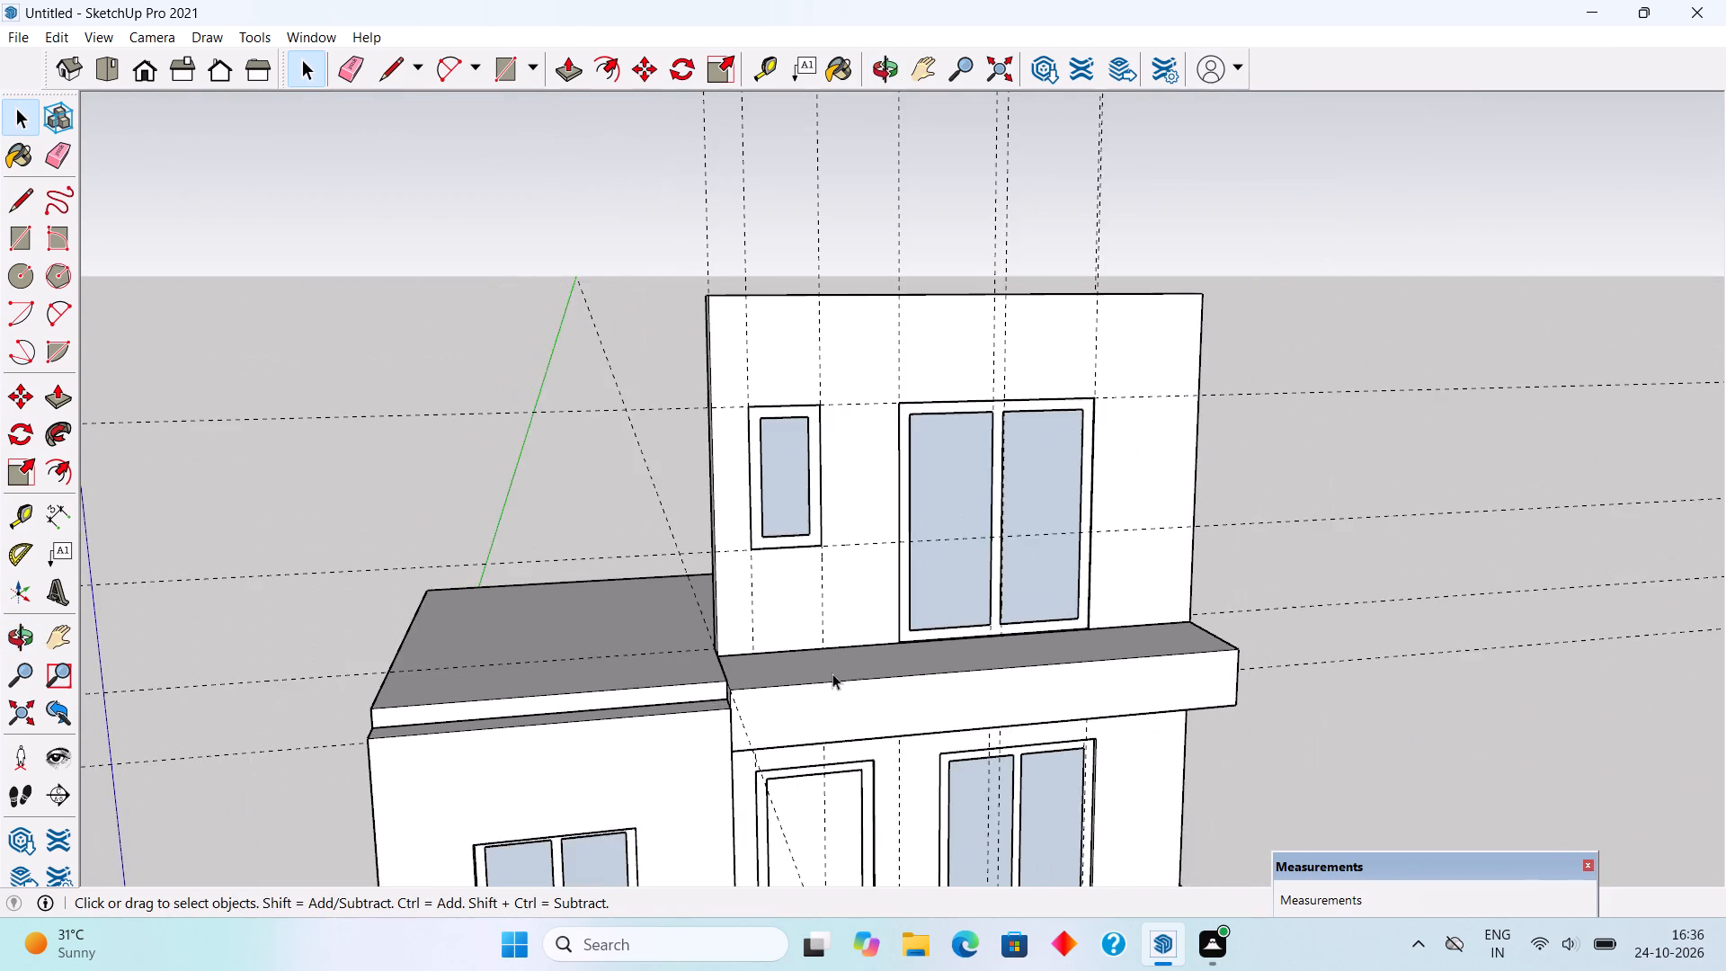
{"action": "middle_click_drag", "start_coordinate": [645, 663], "coordinate": [664, 796]}
{"action": "scroll", "coordinate": [664, 795], "scroll_direction": "down", "scroll_amount": 1}
{"action": "scroll", "coordinate": [673, 724], "scroll_direction": "up", "scroll_amount": 3}
{"action": "middle_click_drag", "start_coordinate": [710, 702], "coordinate": [734, 770]}
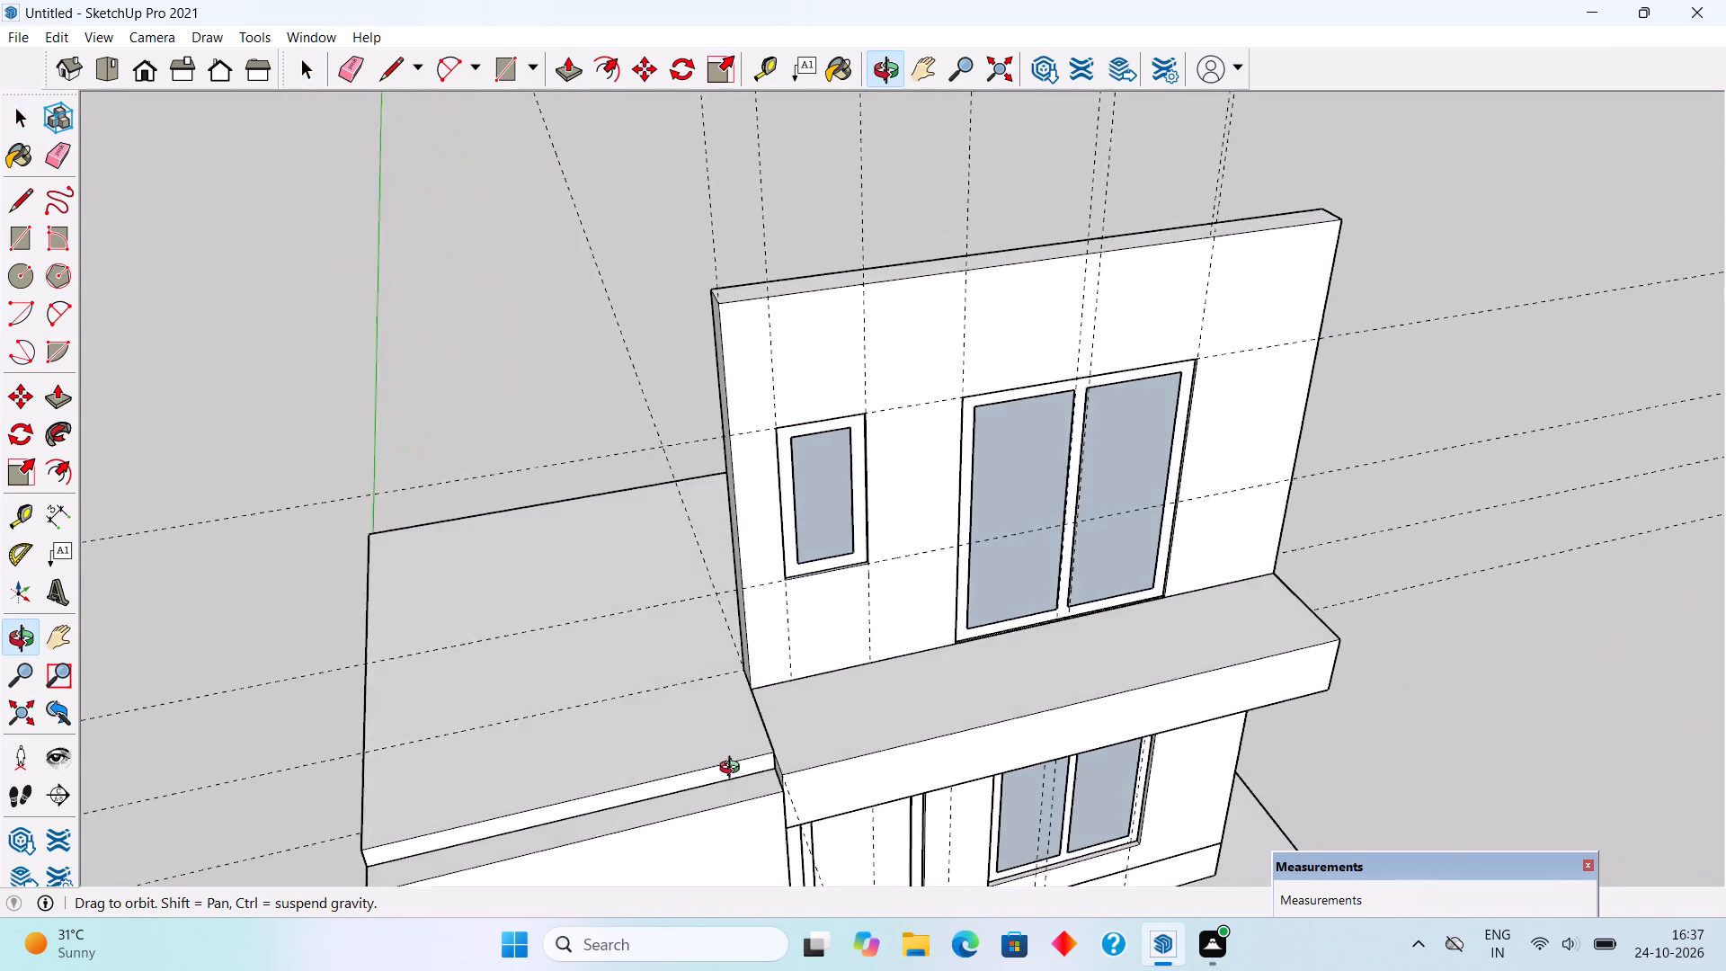
{"action": "middle_click_drag", "start_coordinate": [734, 770], "coordinate": [734, 770]}
{"action": "scroll", "coordinate": [733, 696], "scroll_direction": "up", "scroll_amount": 5}
{"action": "key", "text": "t"}
{"action": "left_click", "coordinate": [770, 715]}
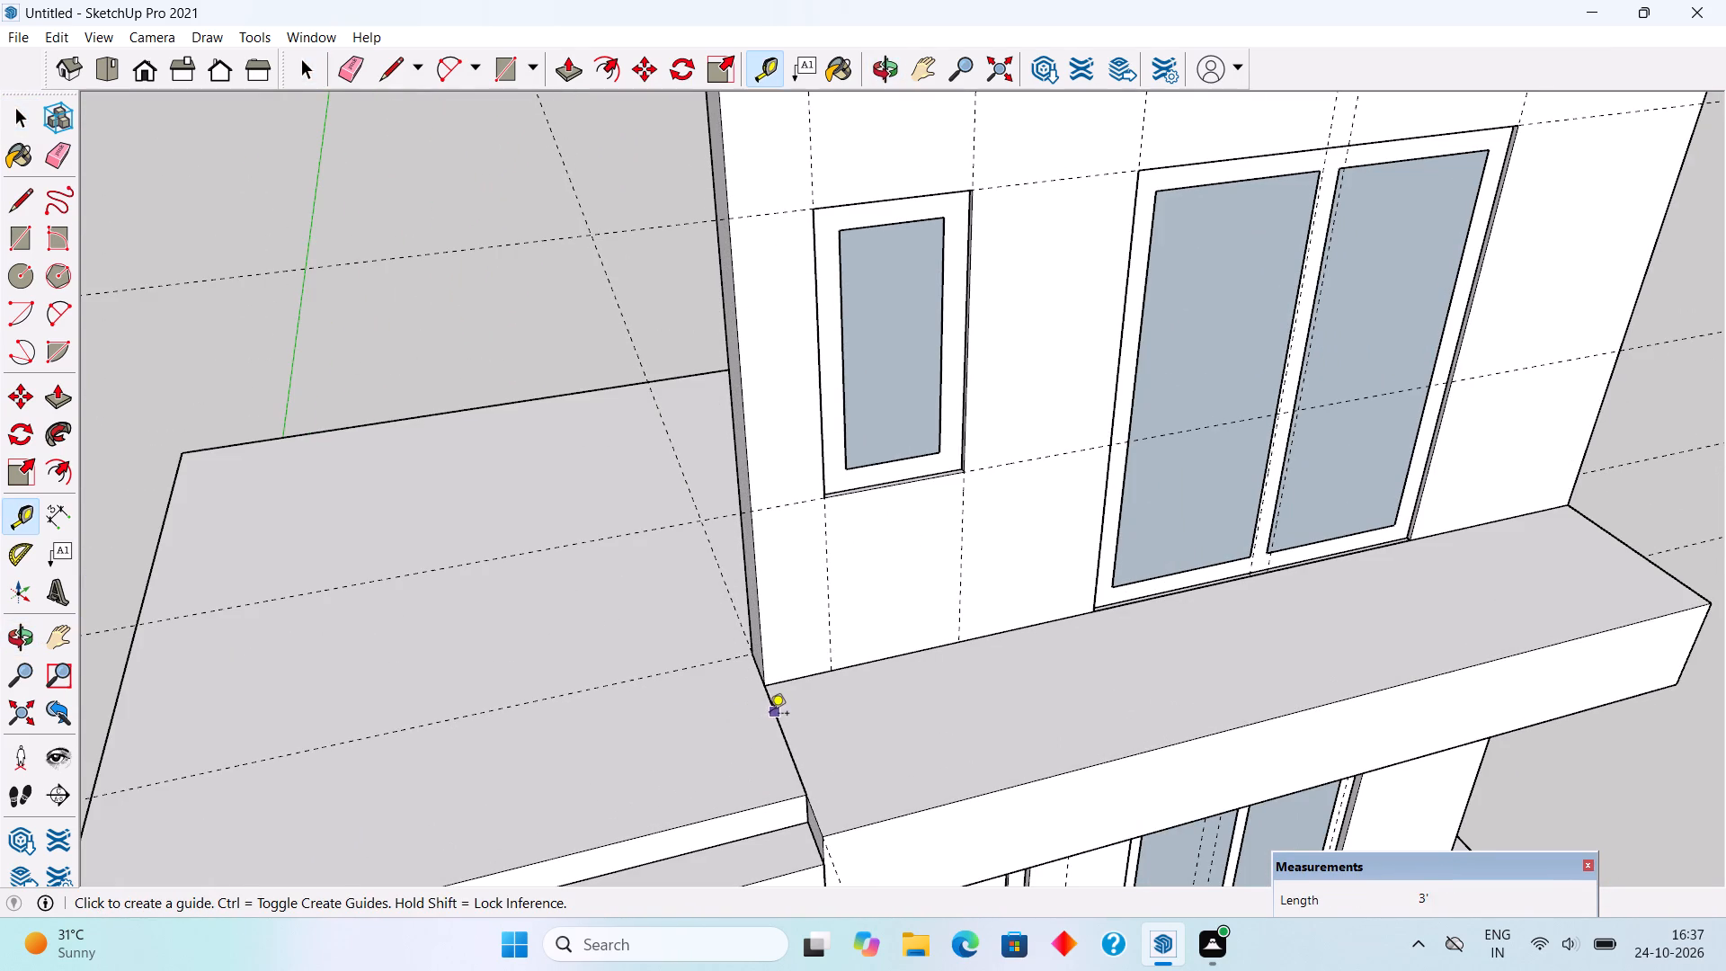
{"action": "type", "text": "9\""}
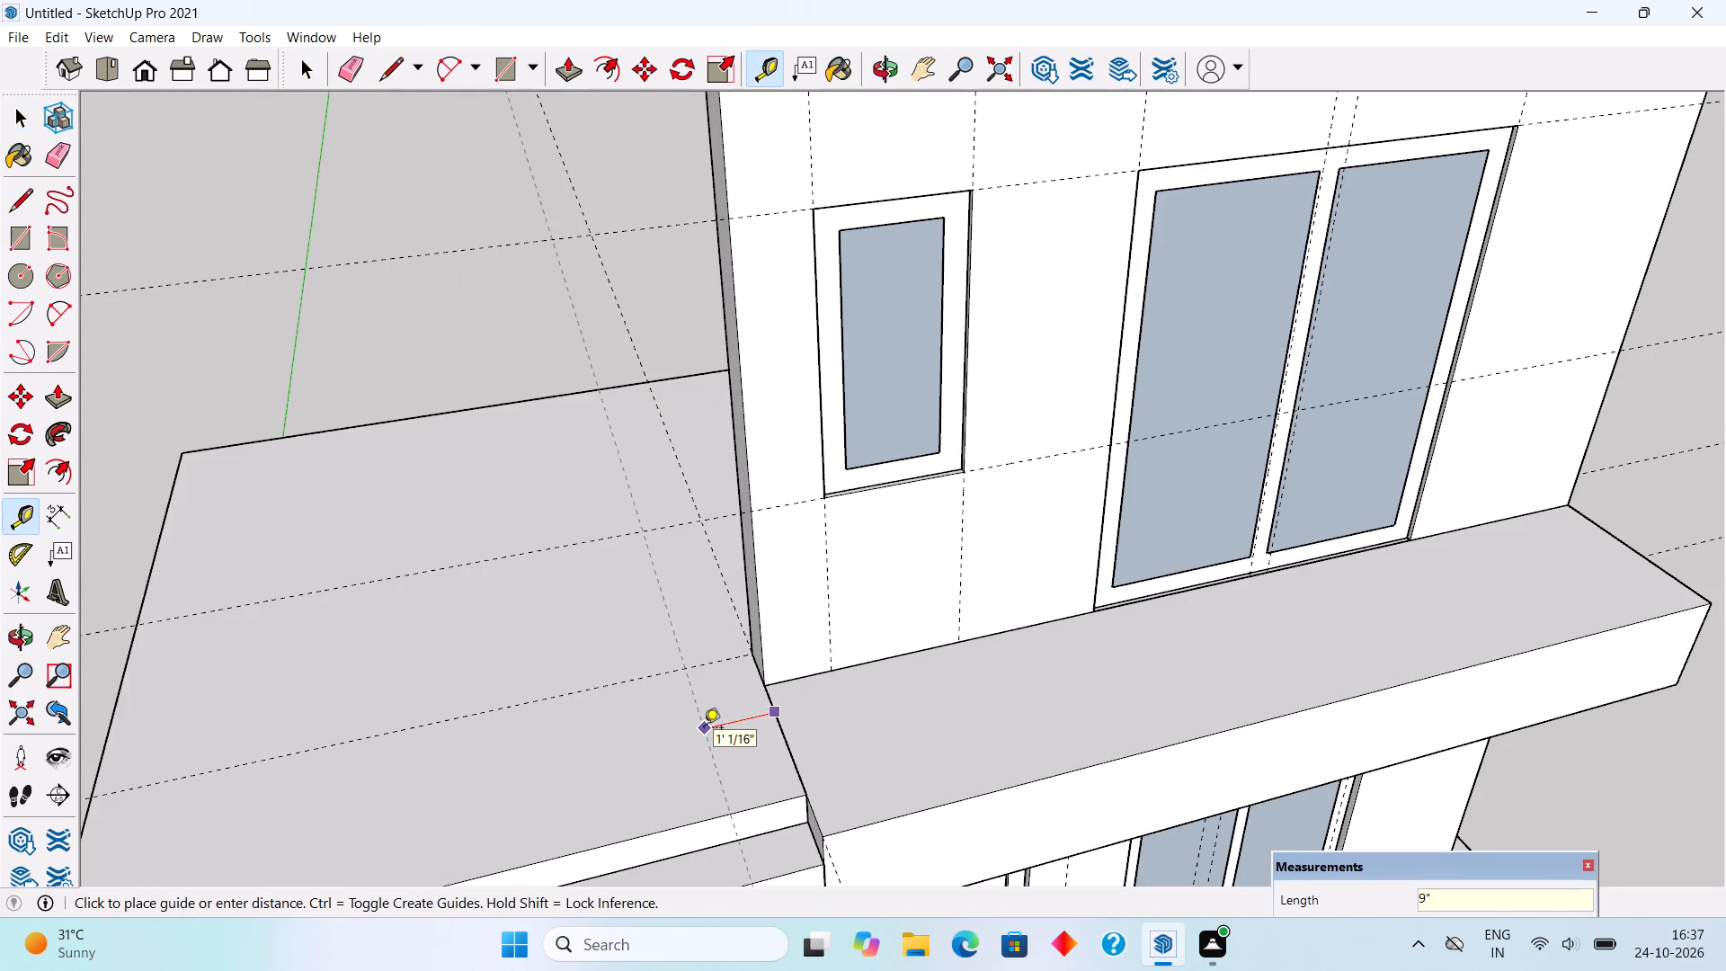
{"action": "key", "text": "Return"}
Build a side wall beside the canopy from a rectangle between the 9" guide and canopy edge, pulled up to the upper-storey wall's top.
{"action": "key", "text": "r"}
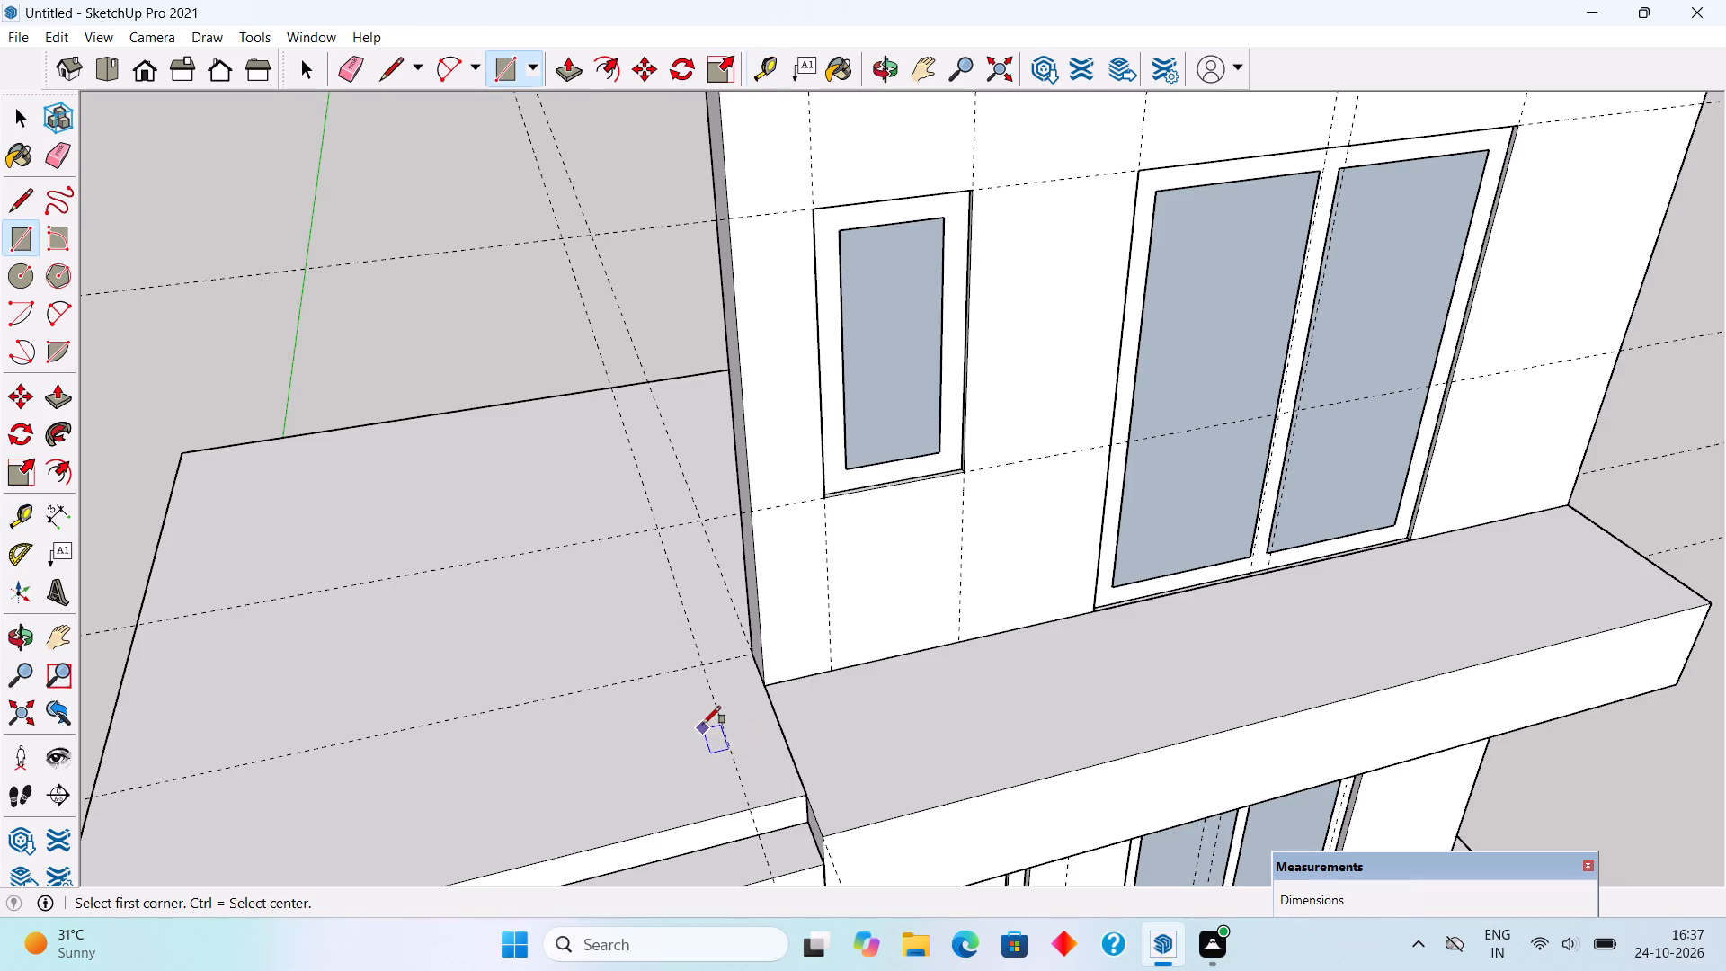
{"action": "left_click", "coordinate": [701, 666]}
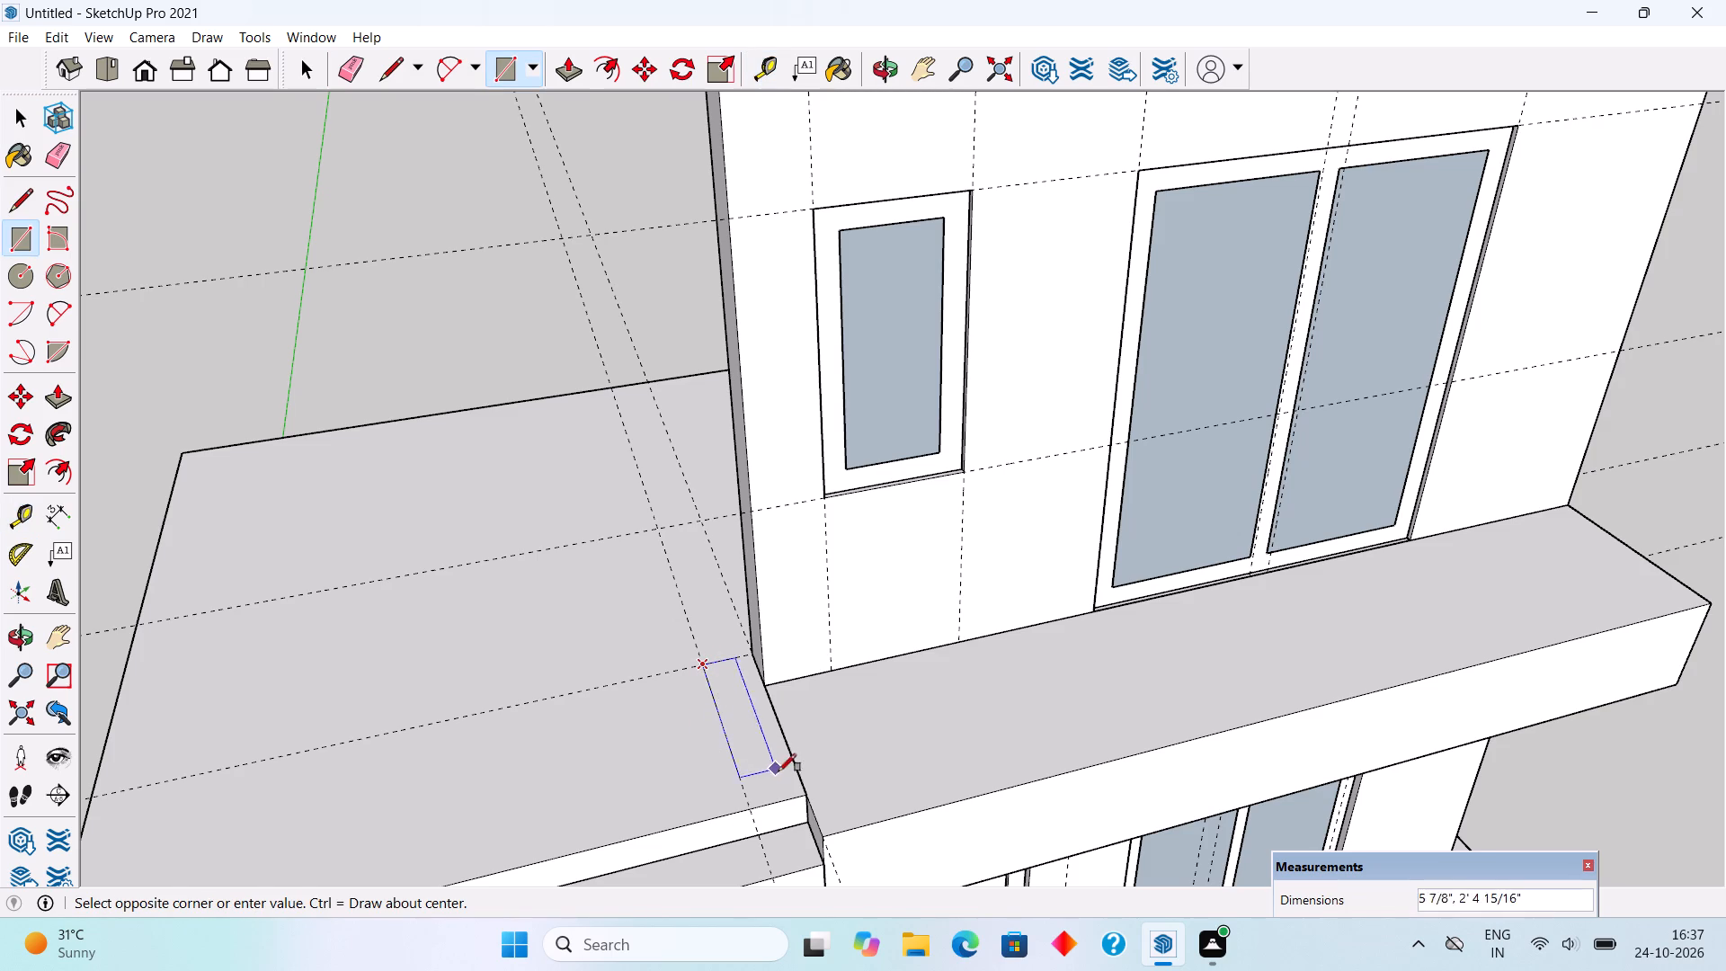
{"action": "left_click", "coordinate": [802, 789]}
{"action": "key", "text": "p"}
{"action": "left_click", "coordinate": [792, 774]}
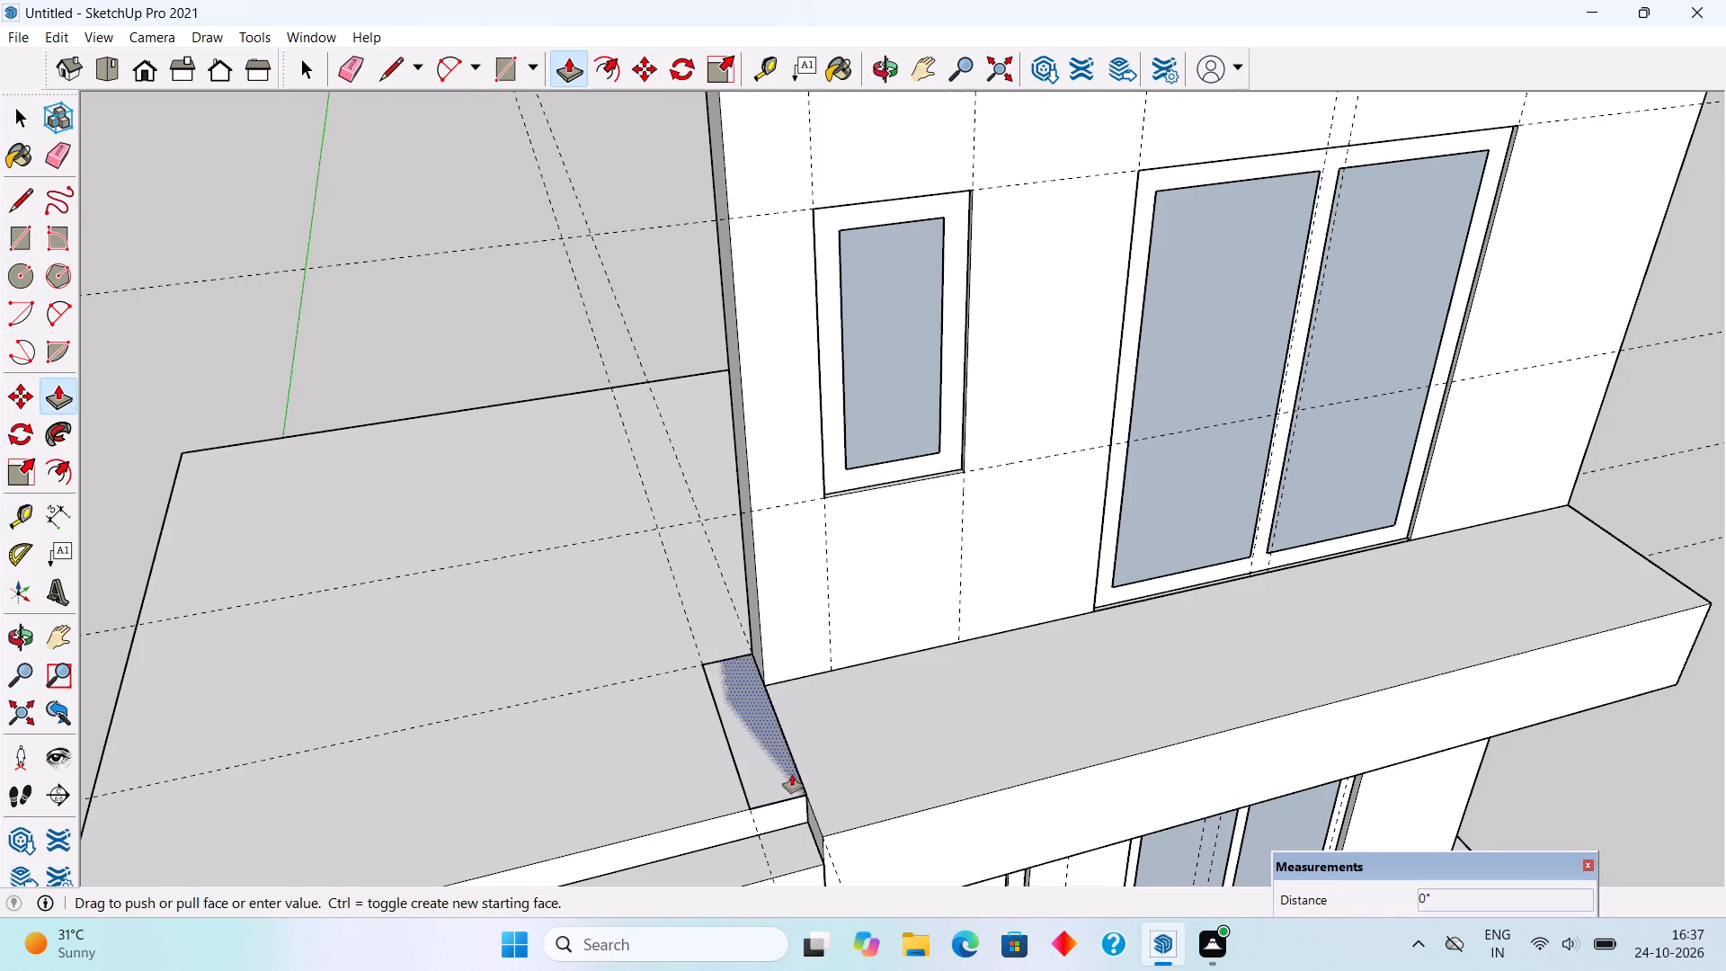
{"action": "scroll", "coordinate": [768, 694], "scroll_direction": "down", "scroll_amount": 9}
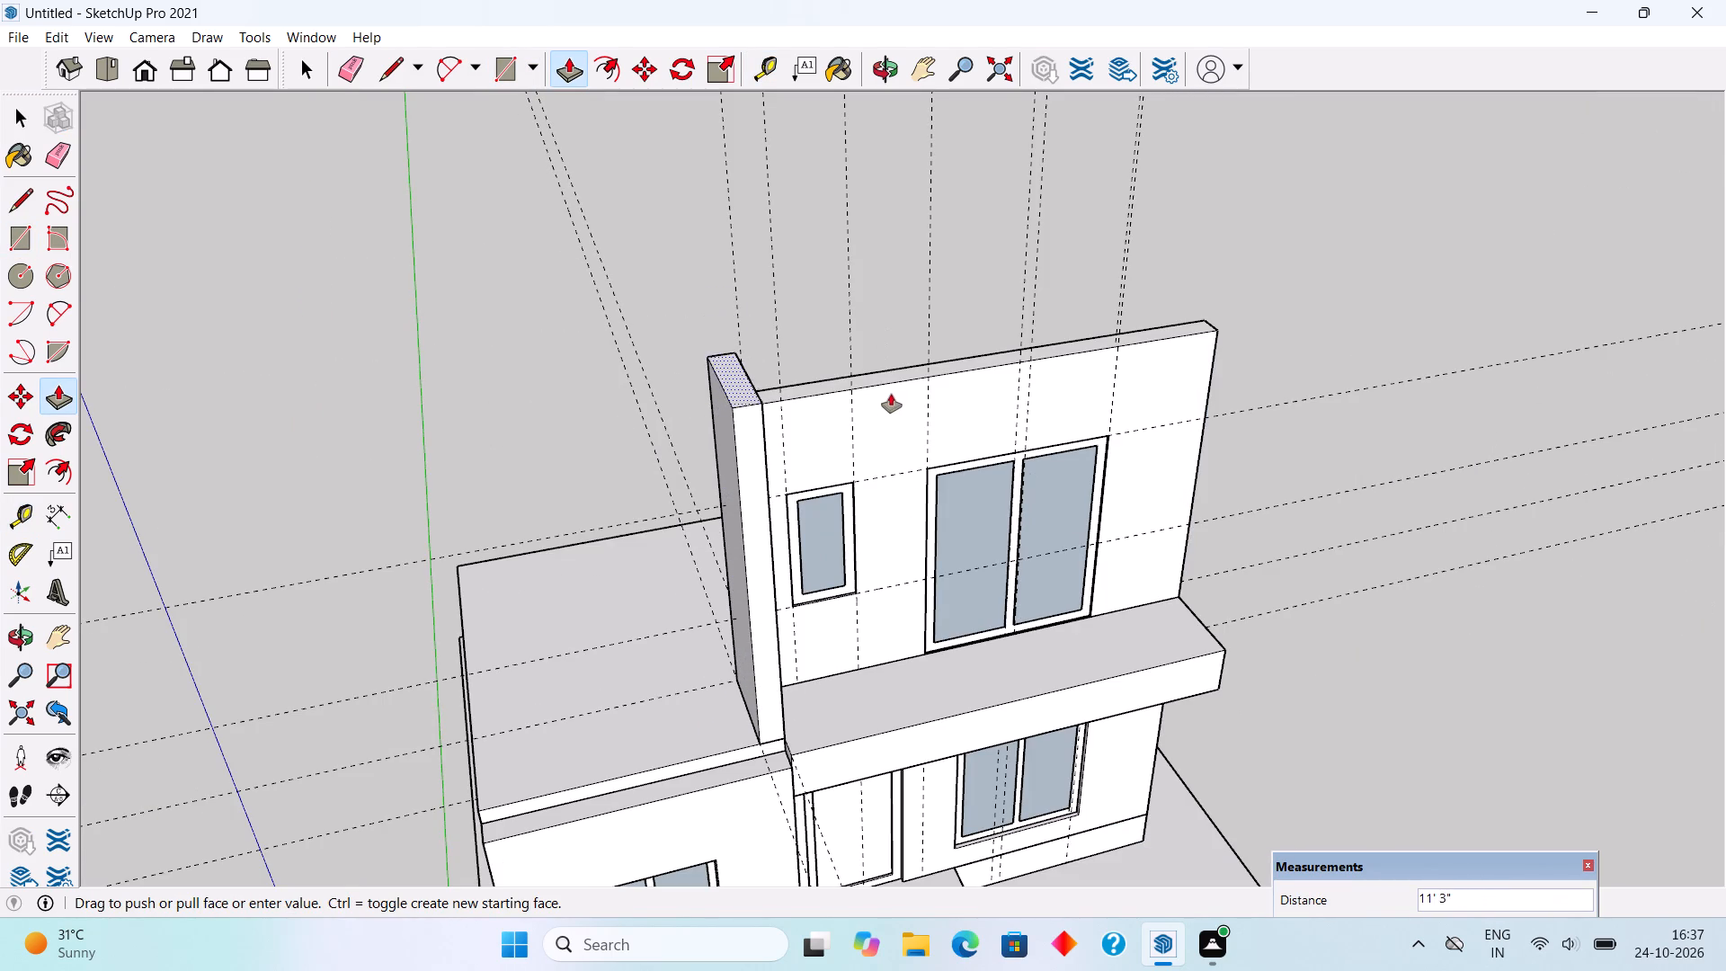
{"action": "left_click", "coordinate": [897, 382]}
Make the new side wall beside the canopy a group and clear the selection.
{"action": "key", "text": "space"}
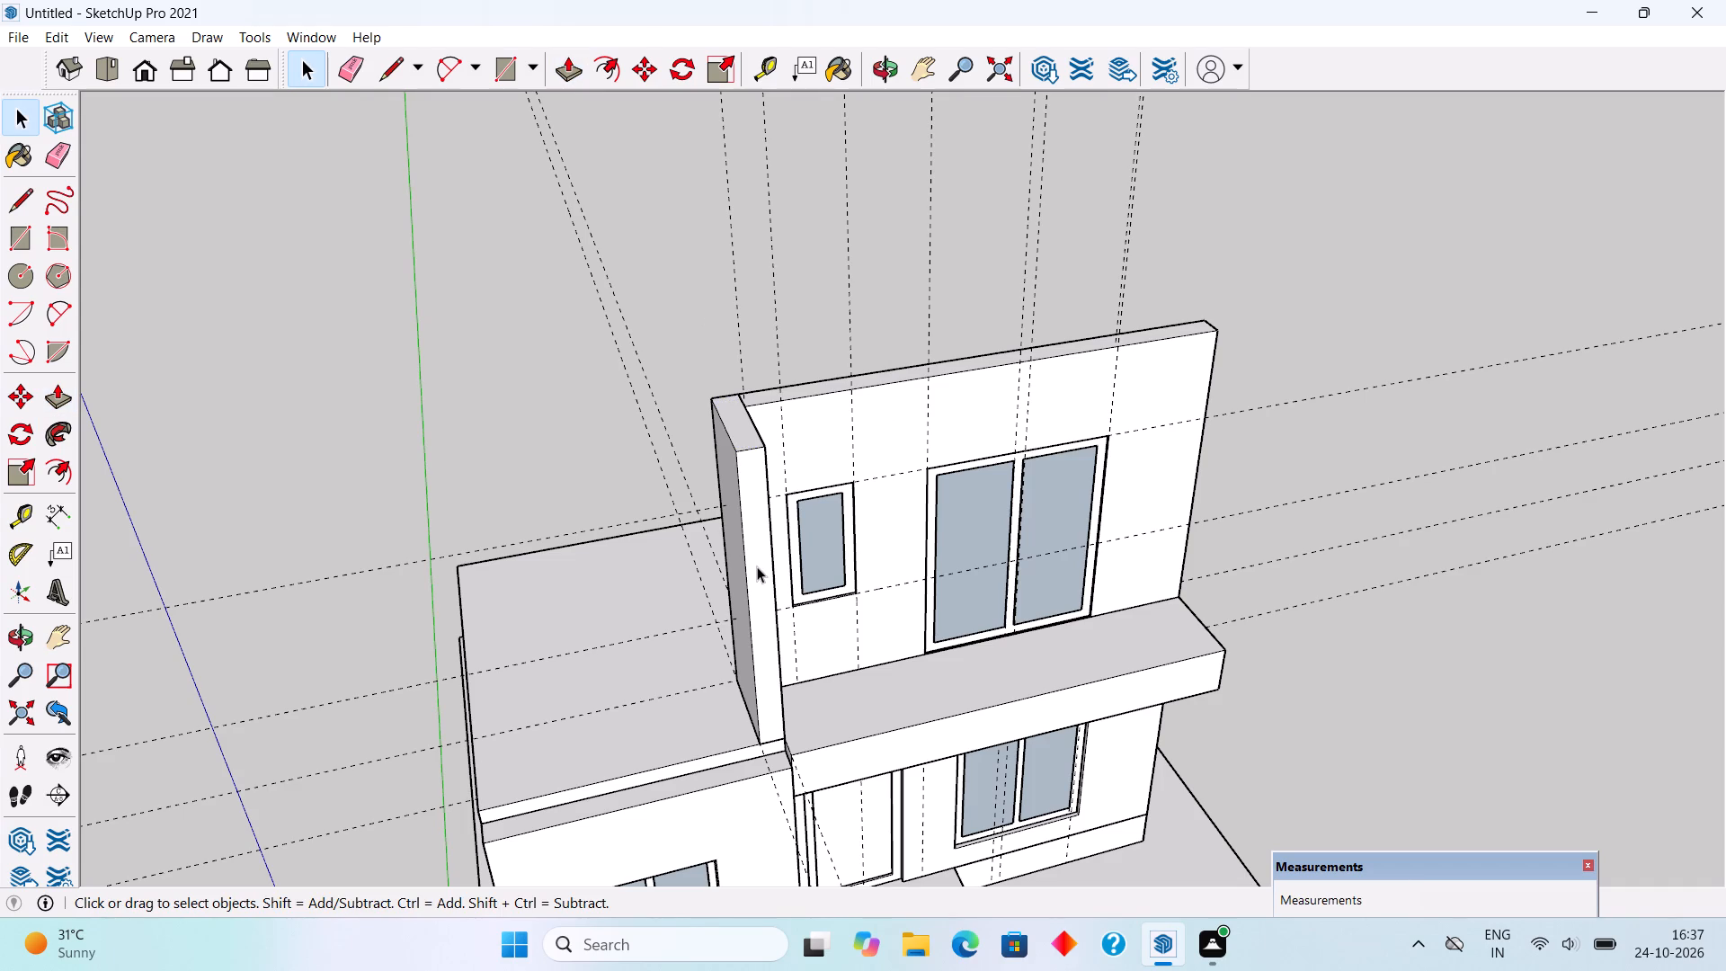
{"action": "triple_click", "coordinate": [757, 566]}
{"action": "right_click", "coordinate": [757, 566]}
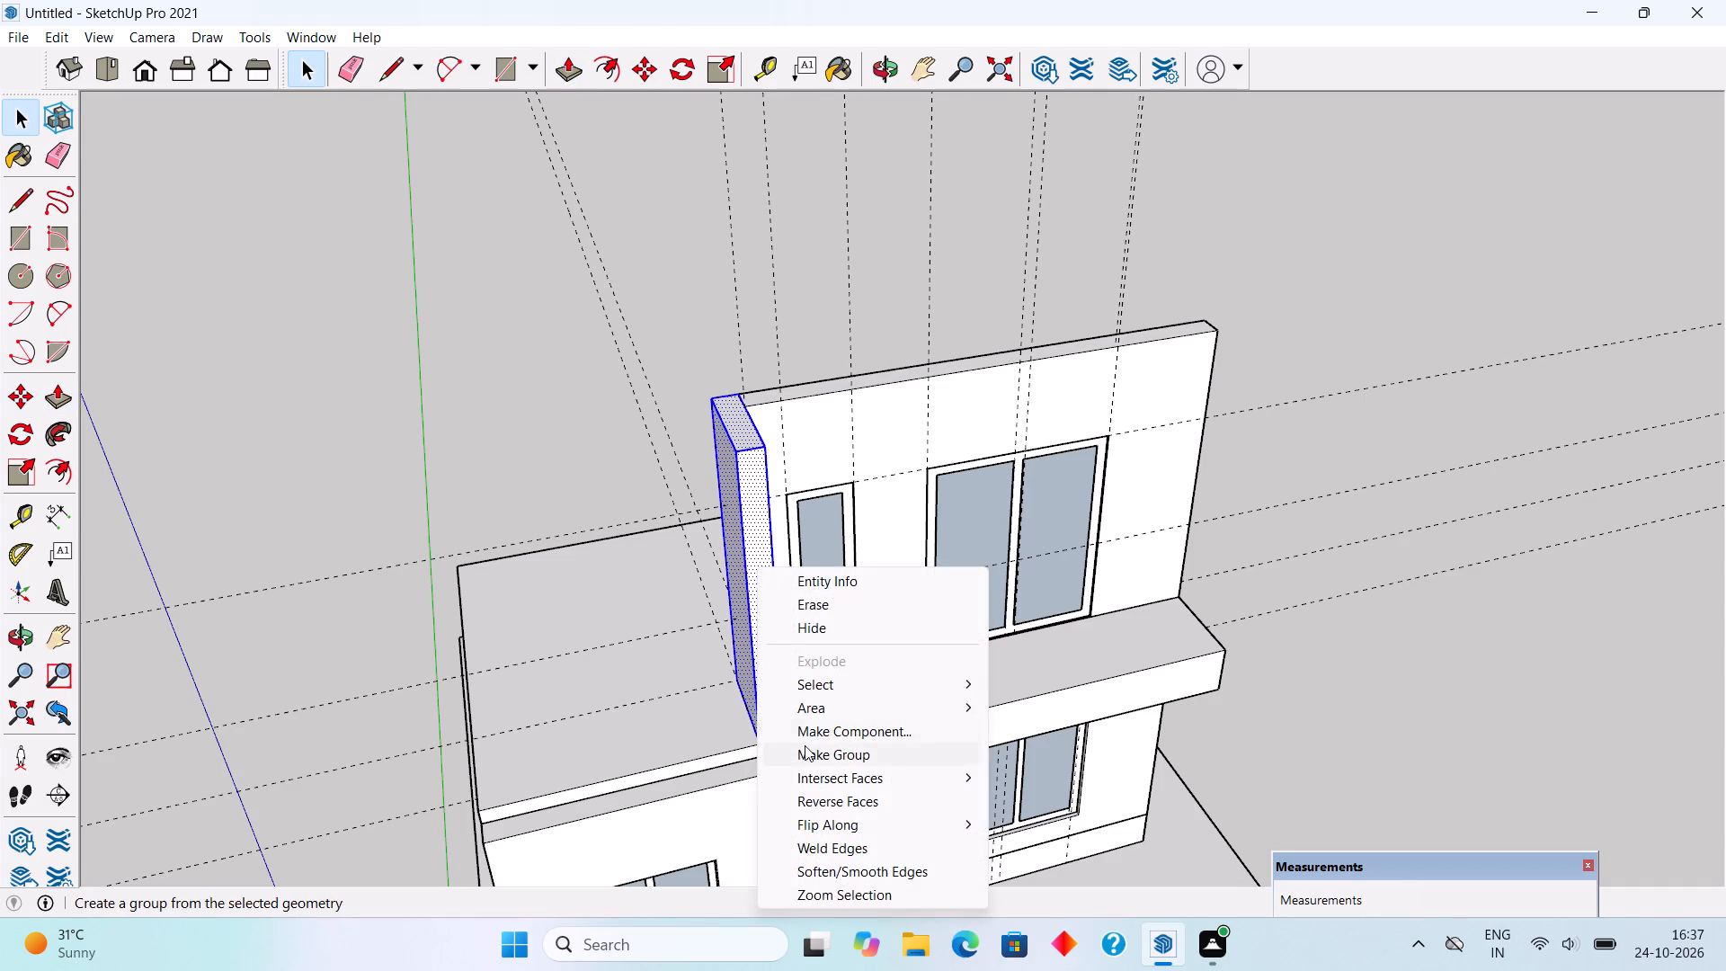
{"action": "left_click", "coordinate": [807, 751]}
{"action": "left_click", "coordinate": [628, 458]}
Place two guides on the lower roof slab, 9" in from its outer side edge and 9" in from its rear edge.
{"action": "middle_click_drag", "start_coordinate": [936, 706], "coordinate": [715, 607]}
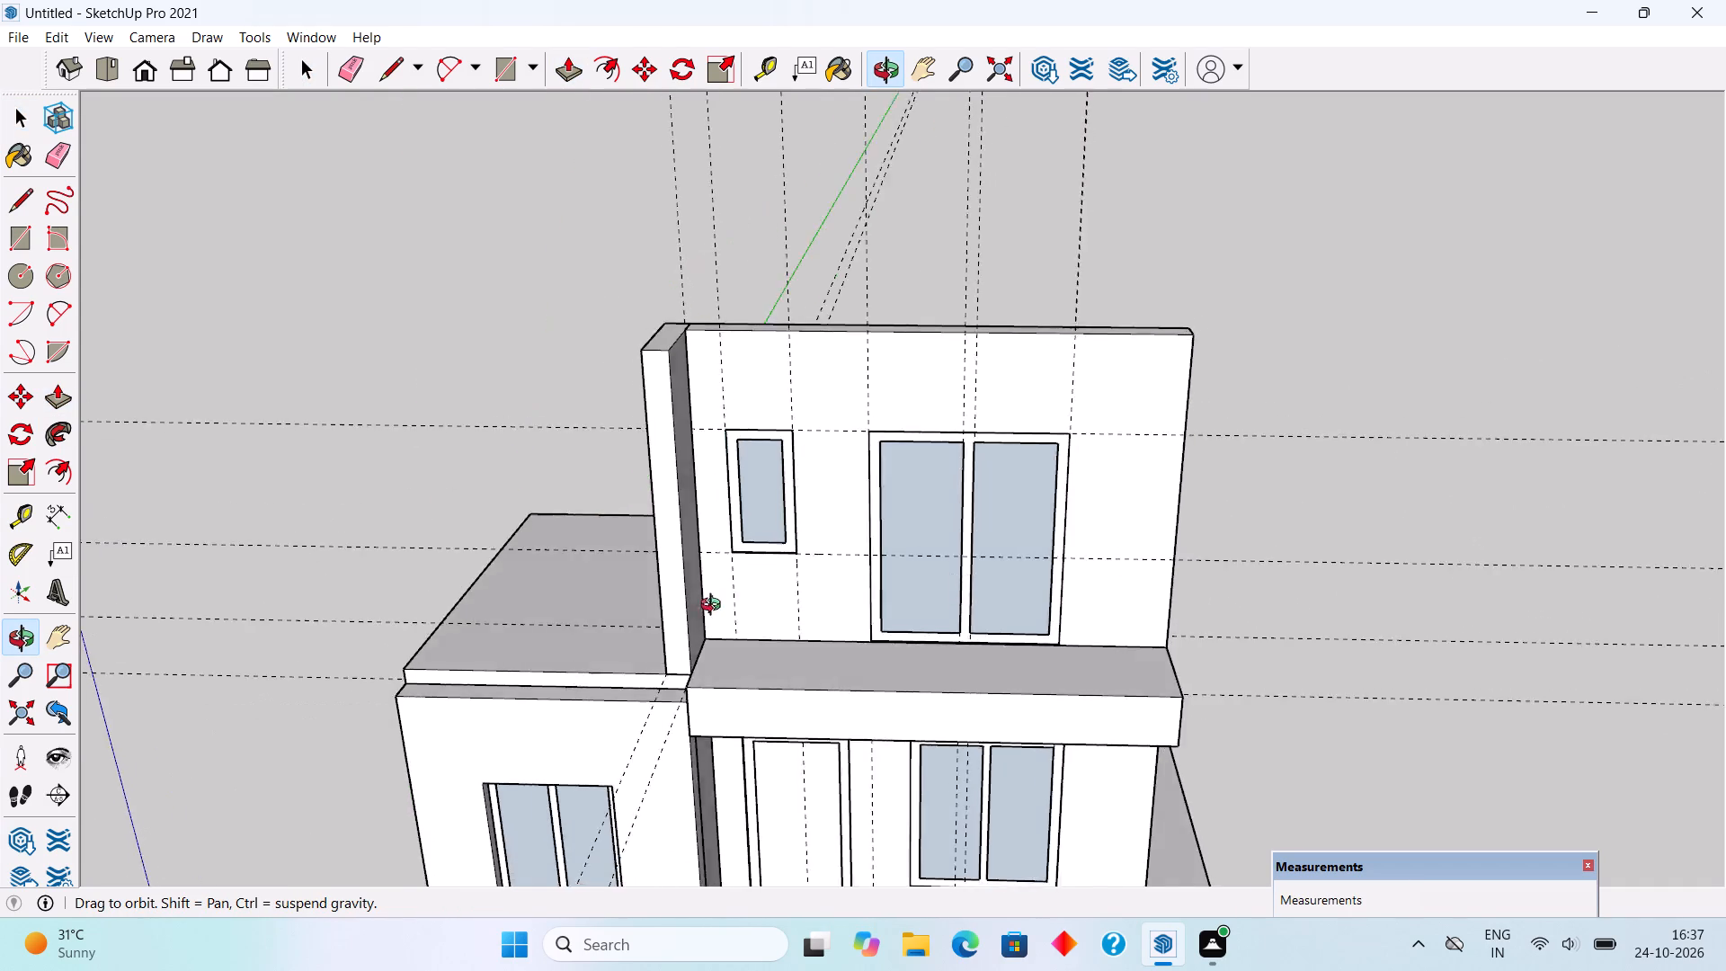
{"action": "middle_click_drag", "start_coordinate": [715, 607], "coordinate": [517, 705]}
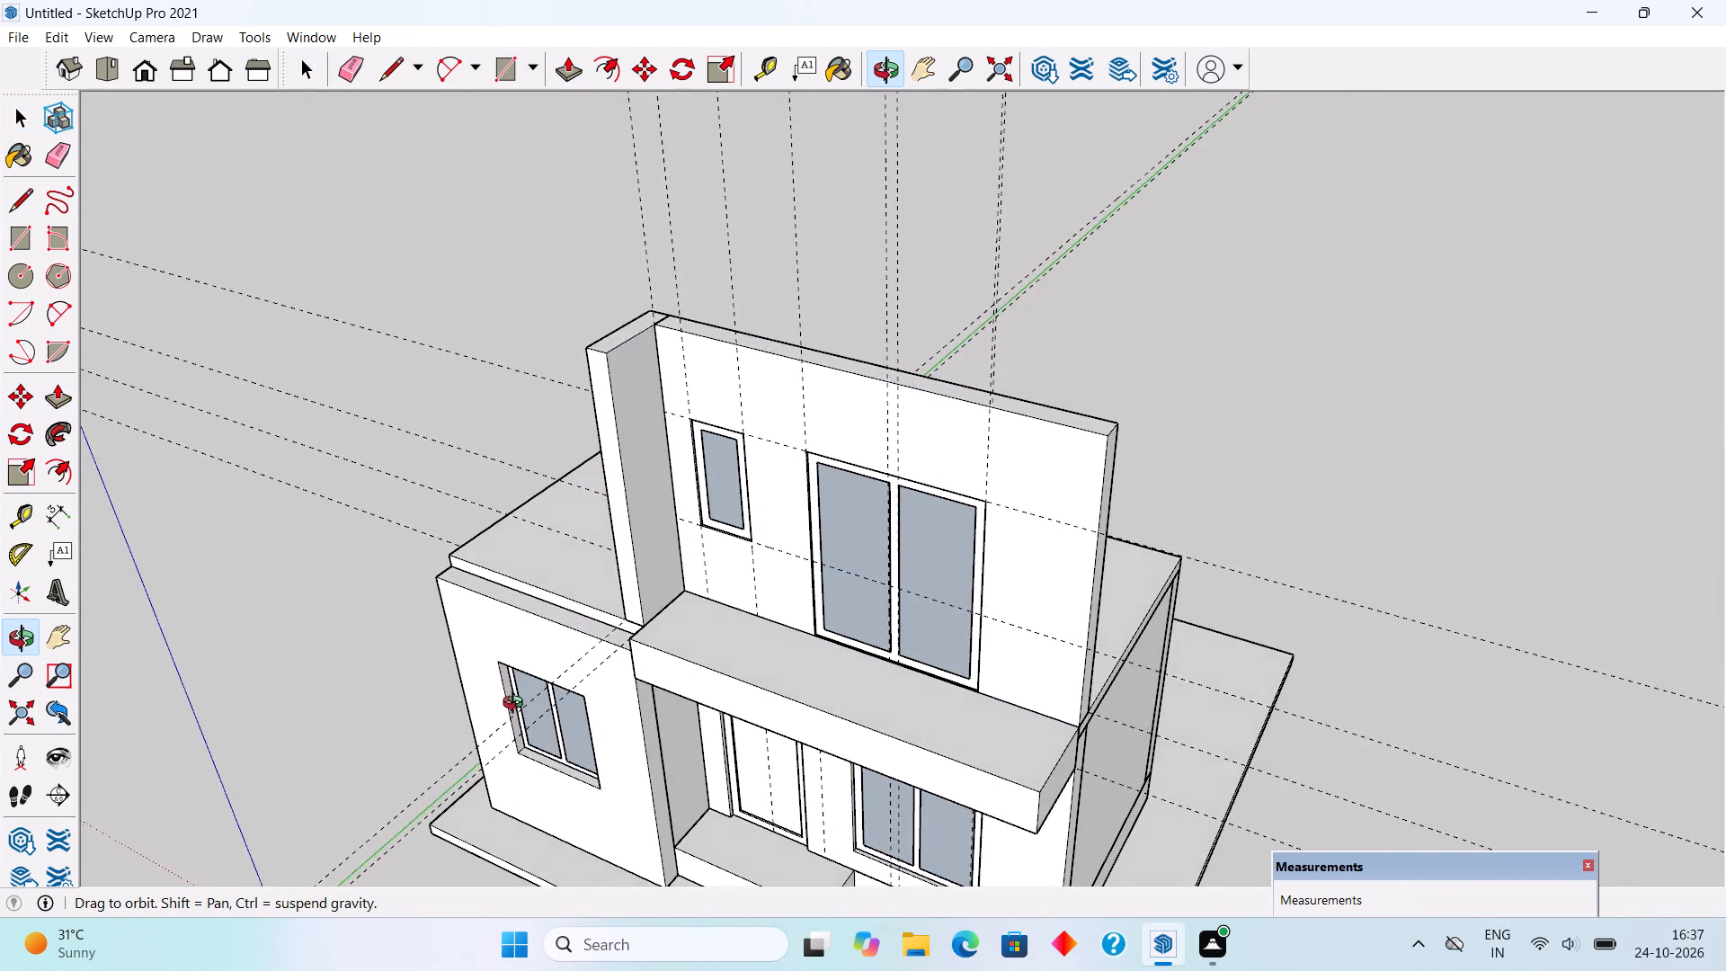
{"action": "middle_click_drag", "start_coordinate": [517, 705], "coordinate": [727, 690]}
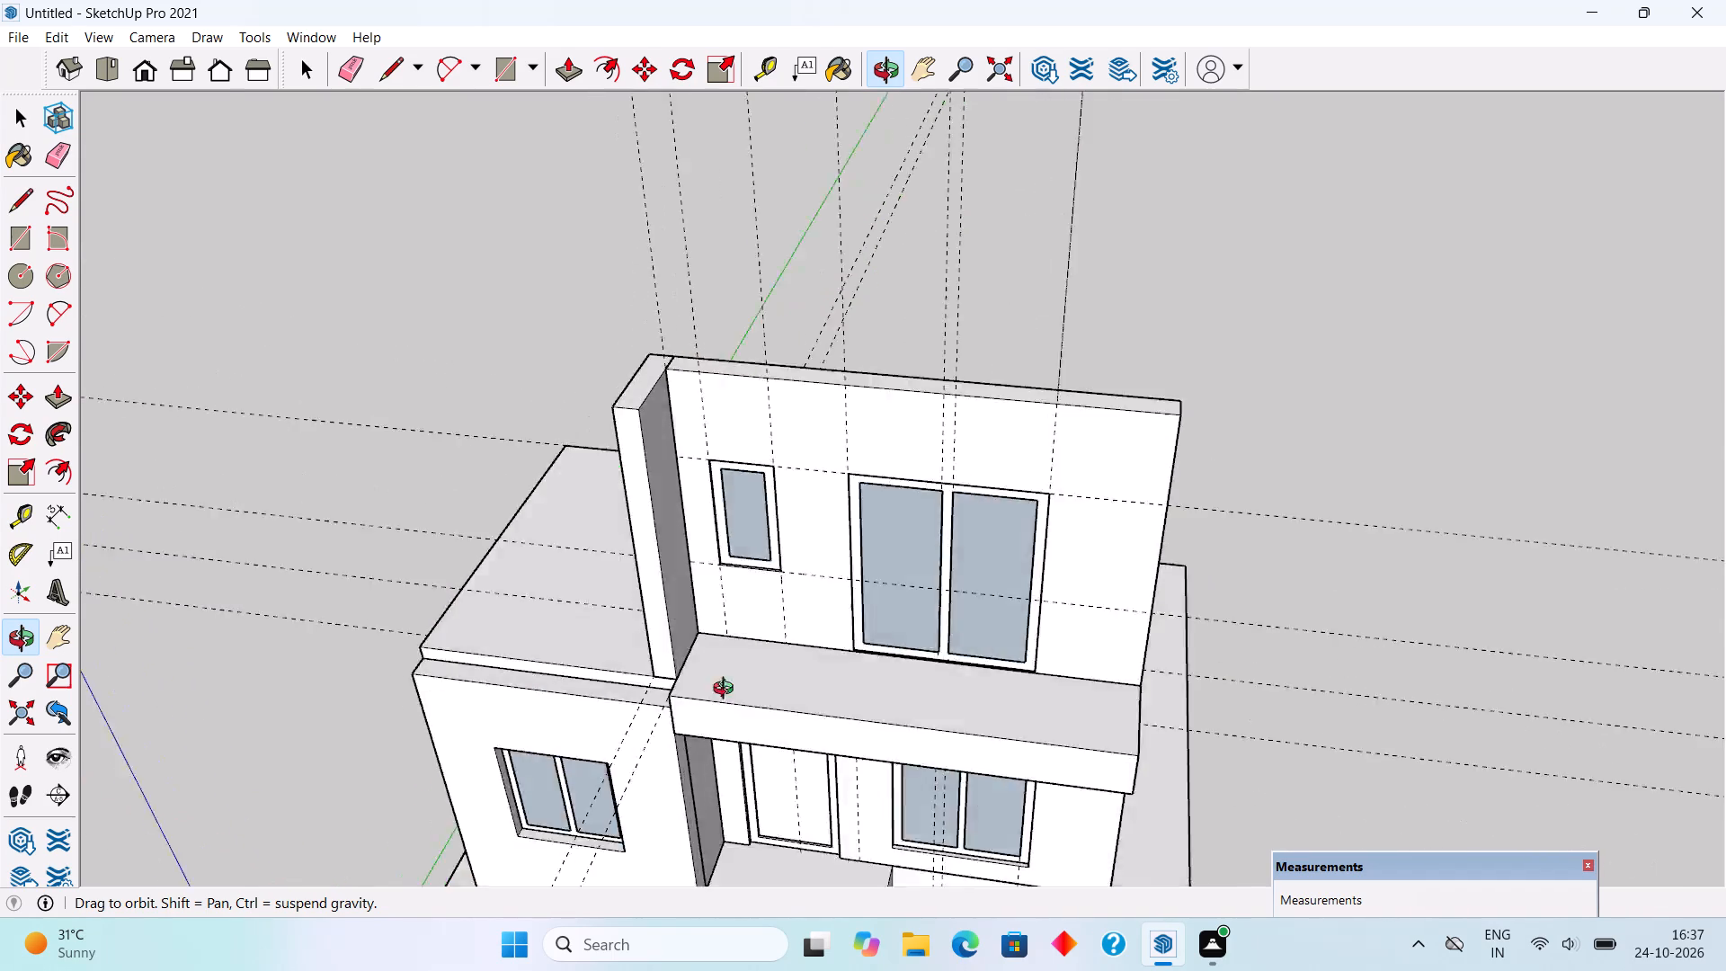
{"action": "middle_click_drag", "start_coordinate": [727, 690], "coordinate": [1023, 618]}
{"action": "scroll", "coordinate": [1013, 585], "scroll_direction": "down", "scroll_amount": 3}
{"action": "middle_click_drag", "start_coordinate": [685, 659], "coordinate": [976, 604]}
{"action": "scroll", "coordinate": [964, 638], "scroll_direction": "down", "scroll_amount": 1}
{"action": "middle_click_drag", "start_coordinate": [740, 709], "coordinate": [773, 795]}
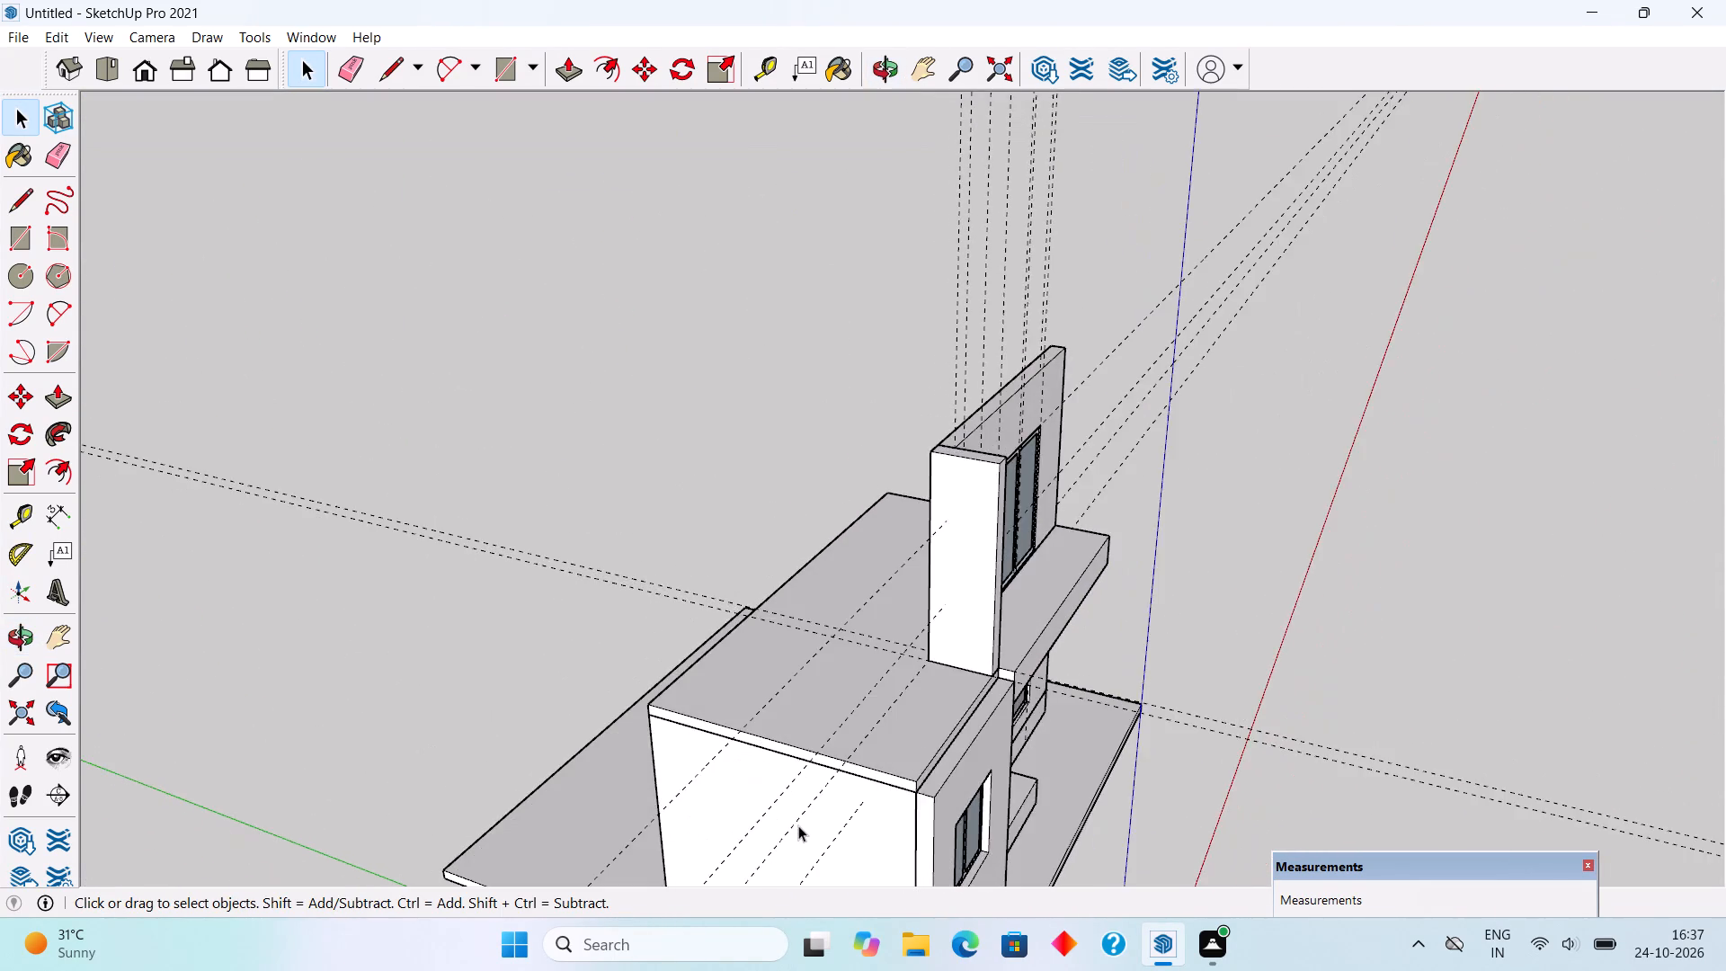
{"action": "scroll", "coordinate": [798, 825], "scroll_direction": "up", "scroll_amount": 5}
{"action": "key", "text": "t"}
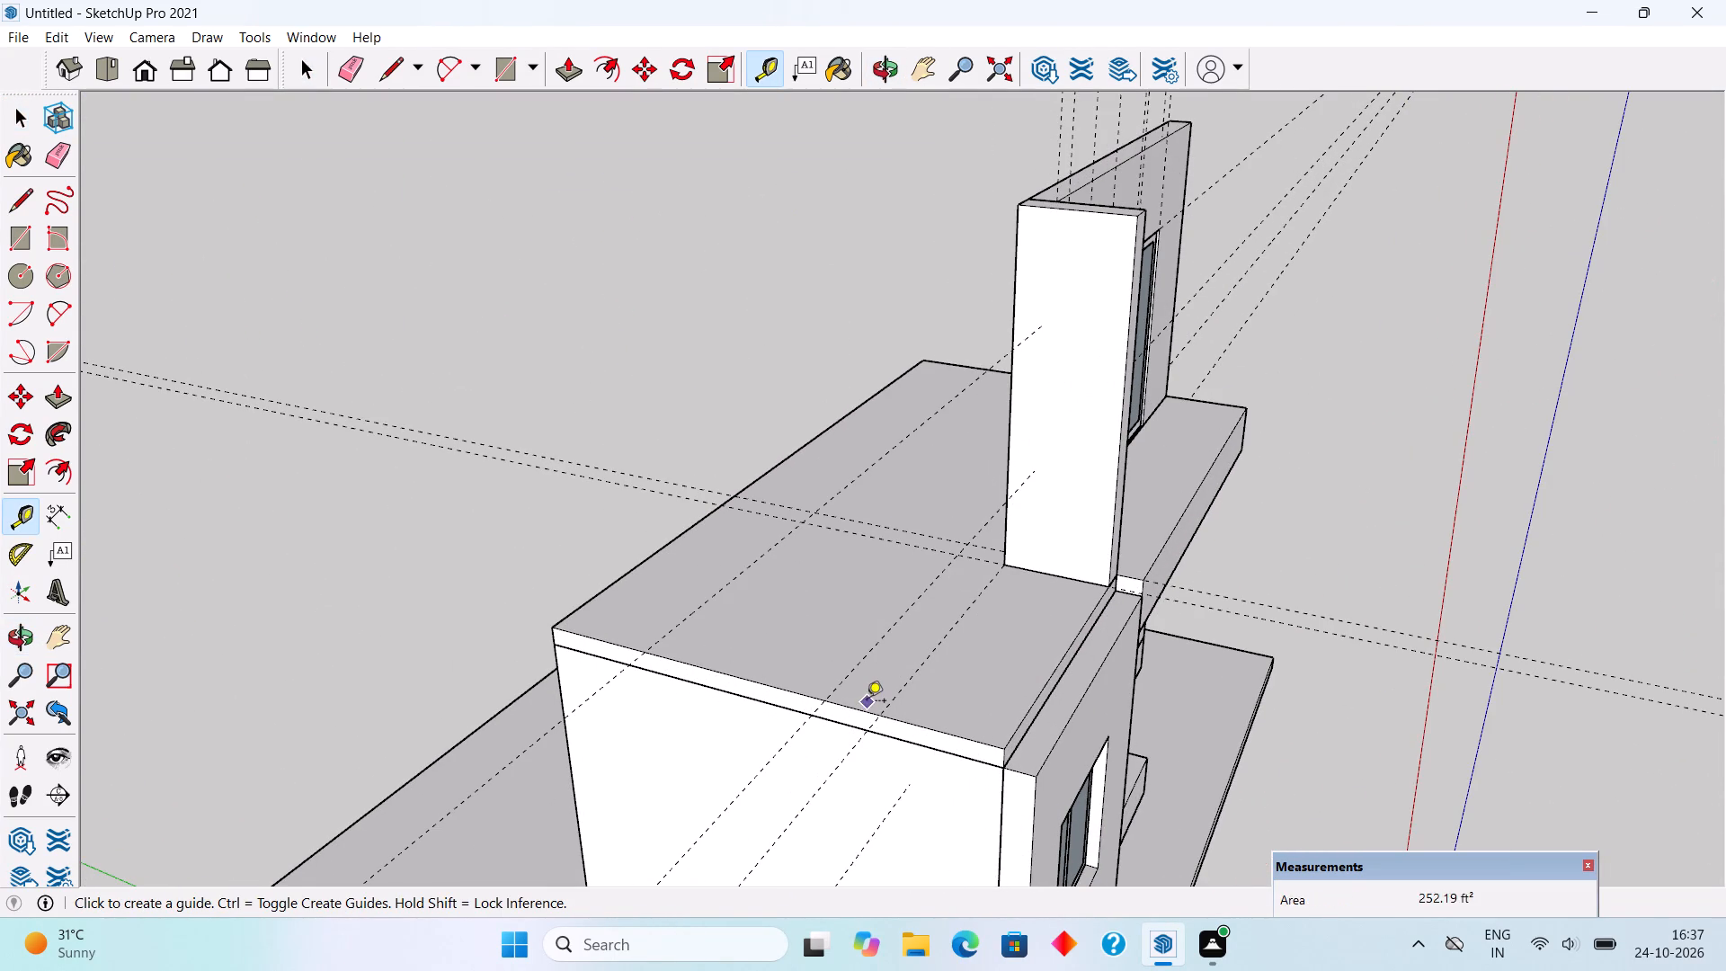
{"action": "left_click", "coordinate": [866, 710]}
{"action": "type", "text": "9\""}
{"action": "key", "text": "Return"}
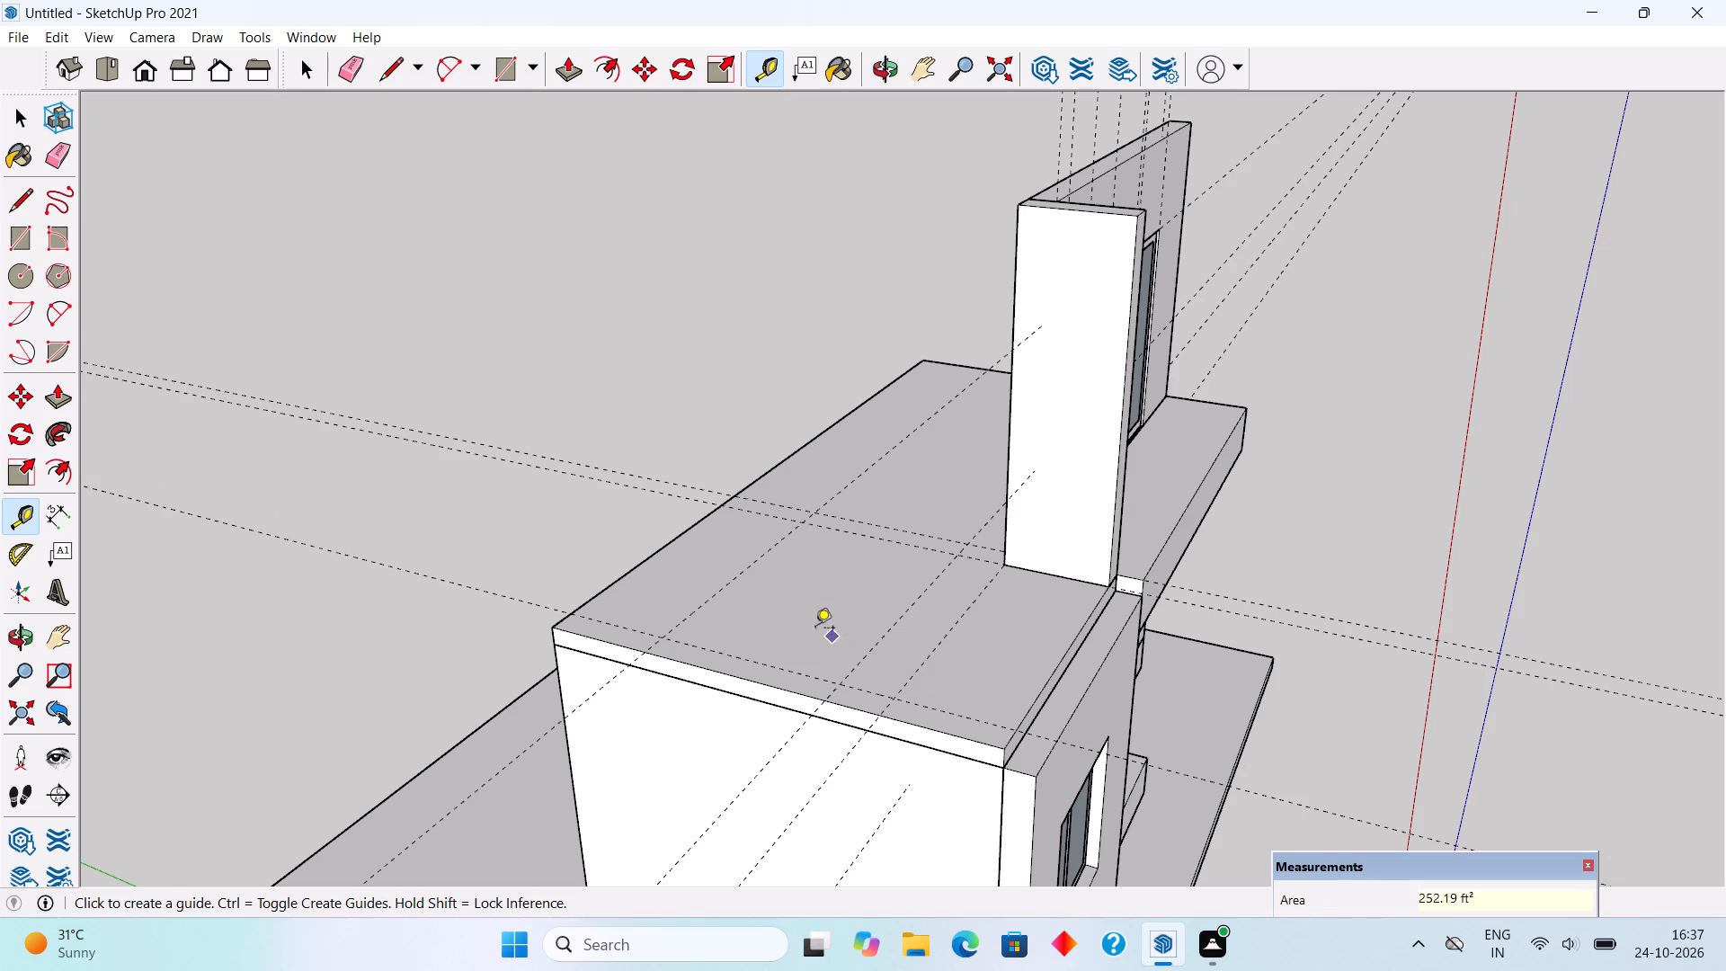
{"action": "left_click", "coordinate": [628, 575]}
{"action": "type", "text": "9\""}
{"action": "key", "text": "Return"}
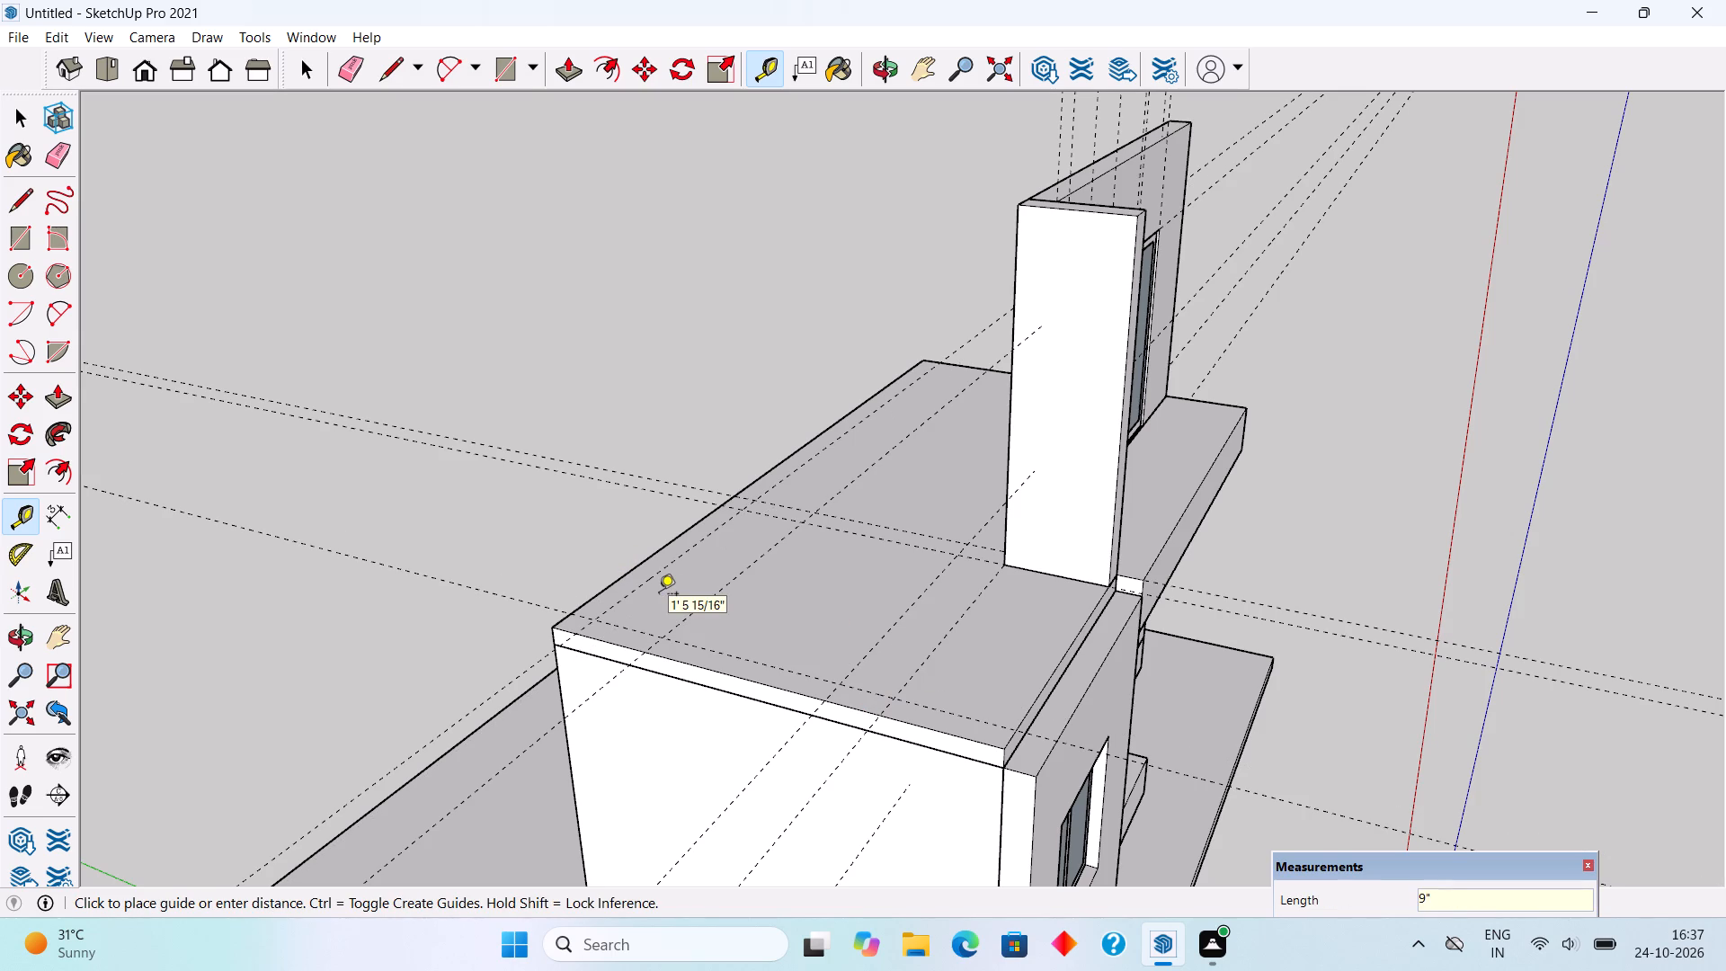
Build a wall along the roof's outer side edge from a 9" by 12' 3" rectangle, pulled up to the canopy-side wall's top.
{"action": "key", "text": "r"}
{"action": "left_click", "coordinate": [572, 618]}
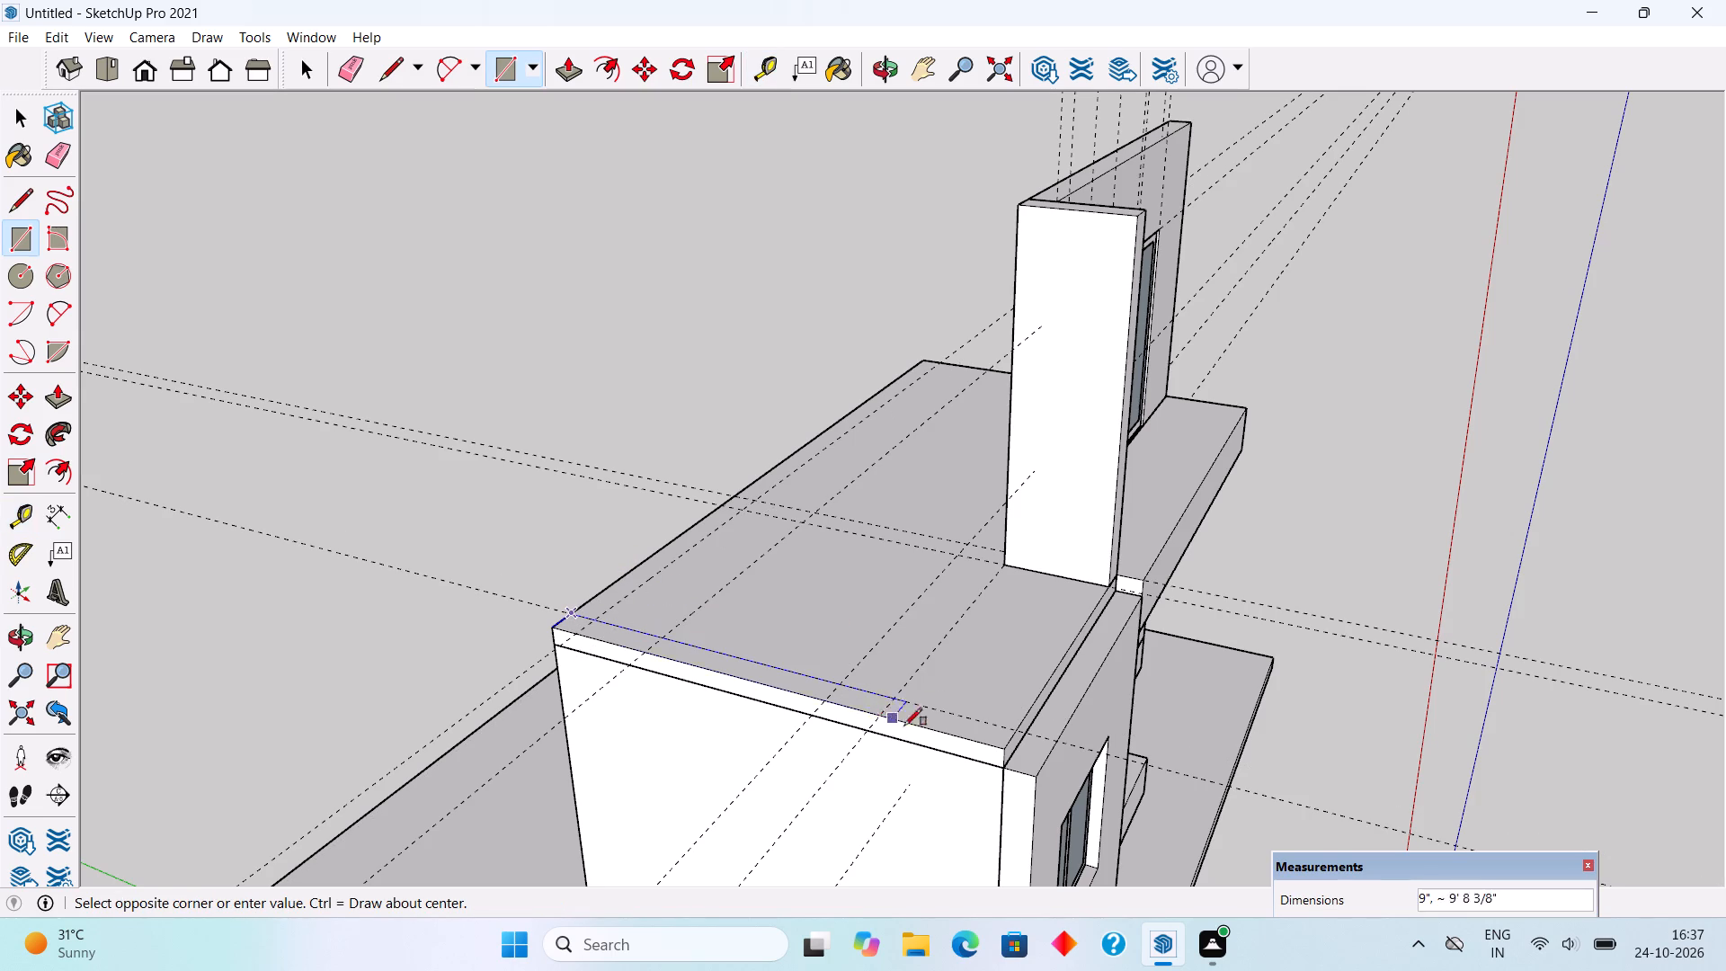
{"action": "left_click", "coordinate": [1008, 745]}
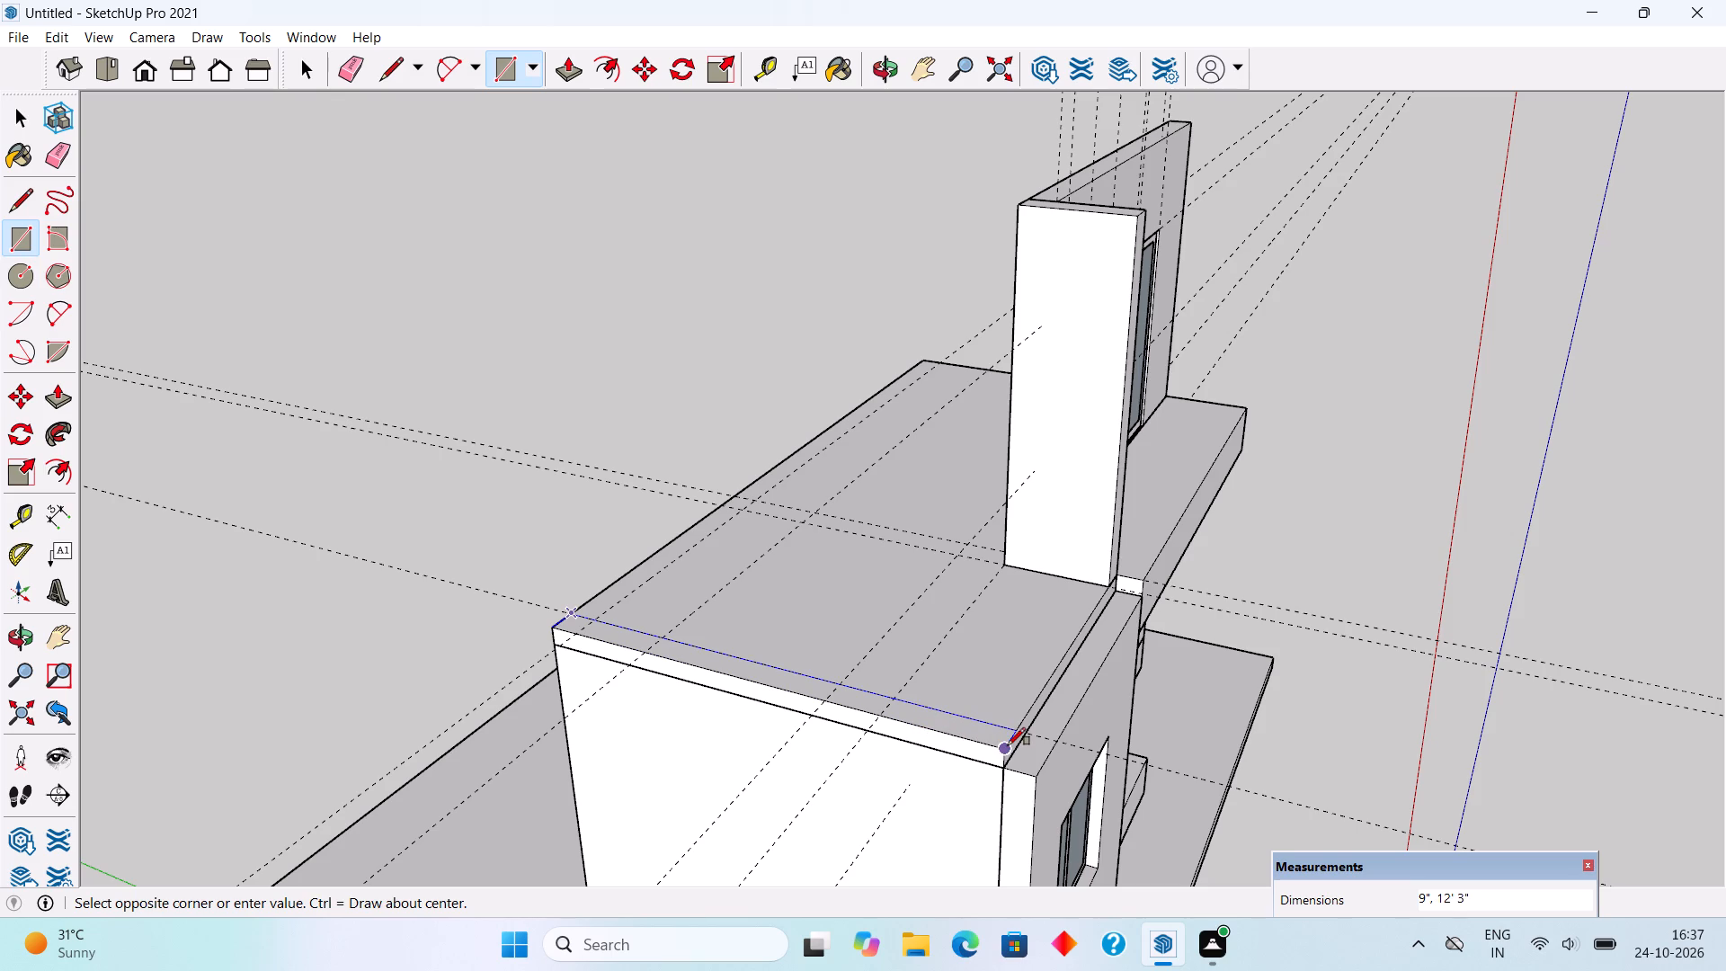
{"action": "key", "text": "p"}
{"action": "left_click", "coordinate": [949, 717]}
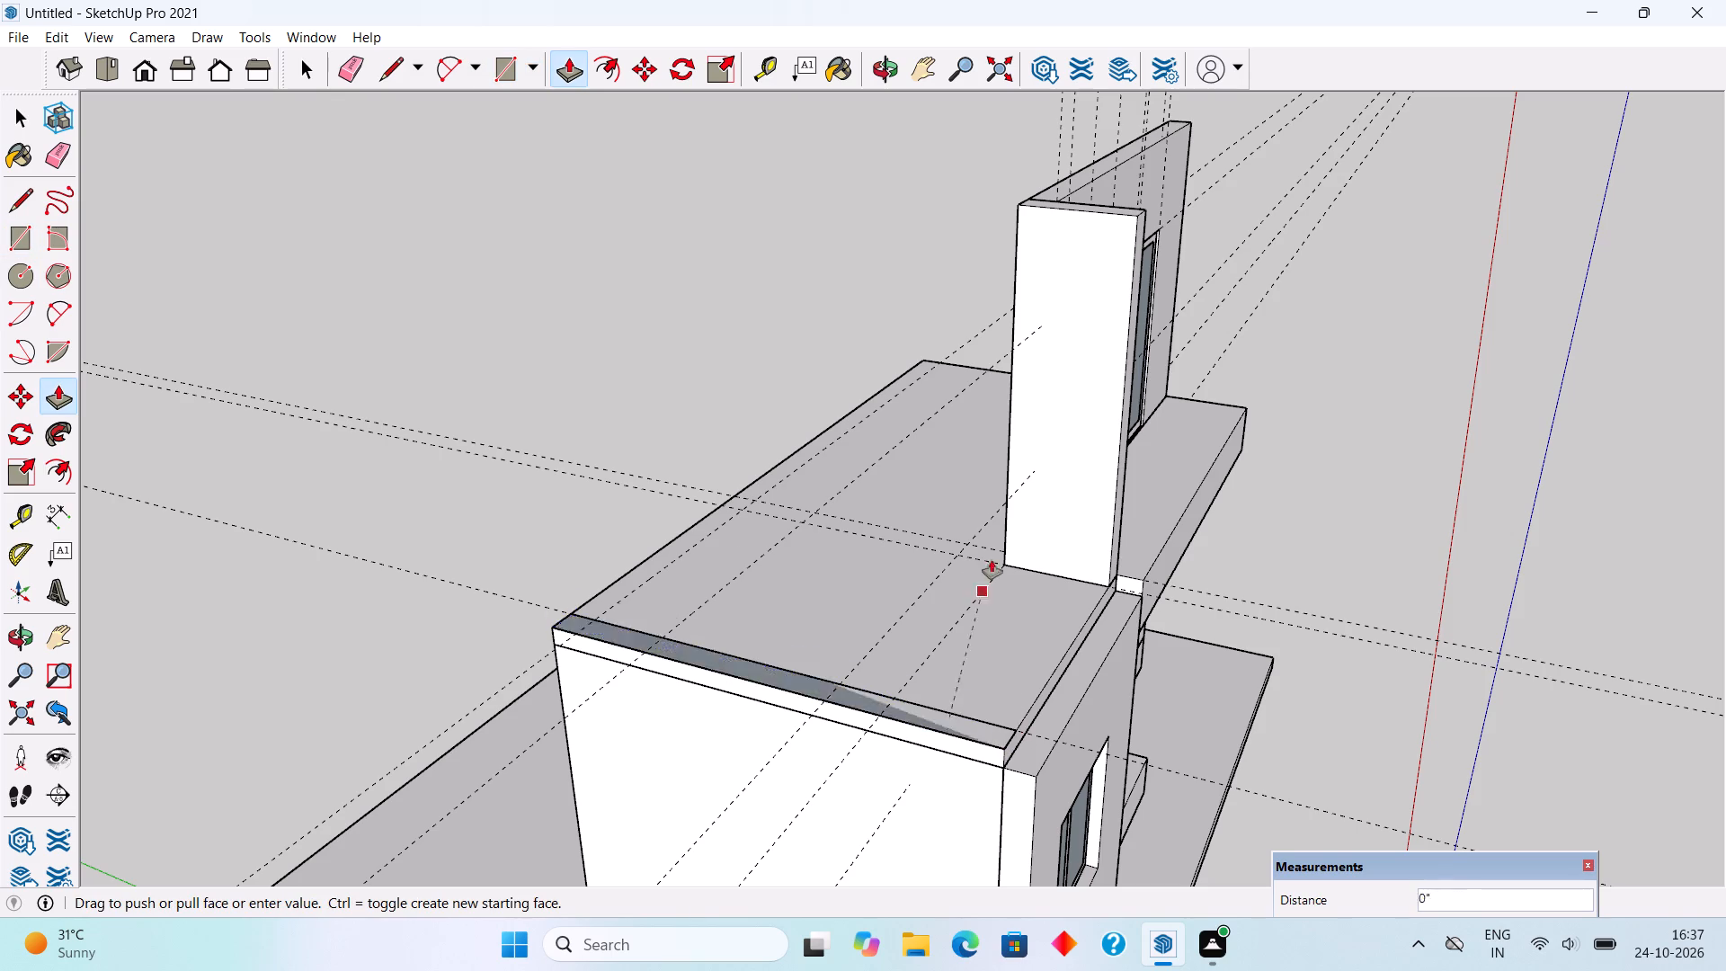
{"action": "left_click", "coordinate": [1142, 206]}
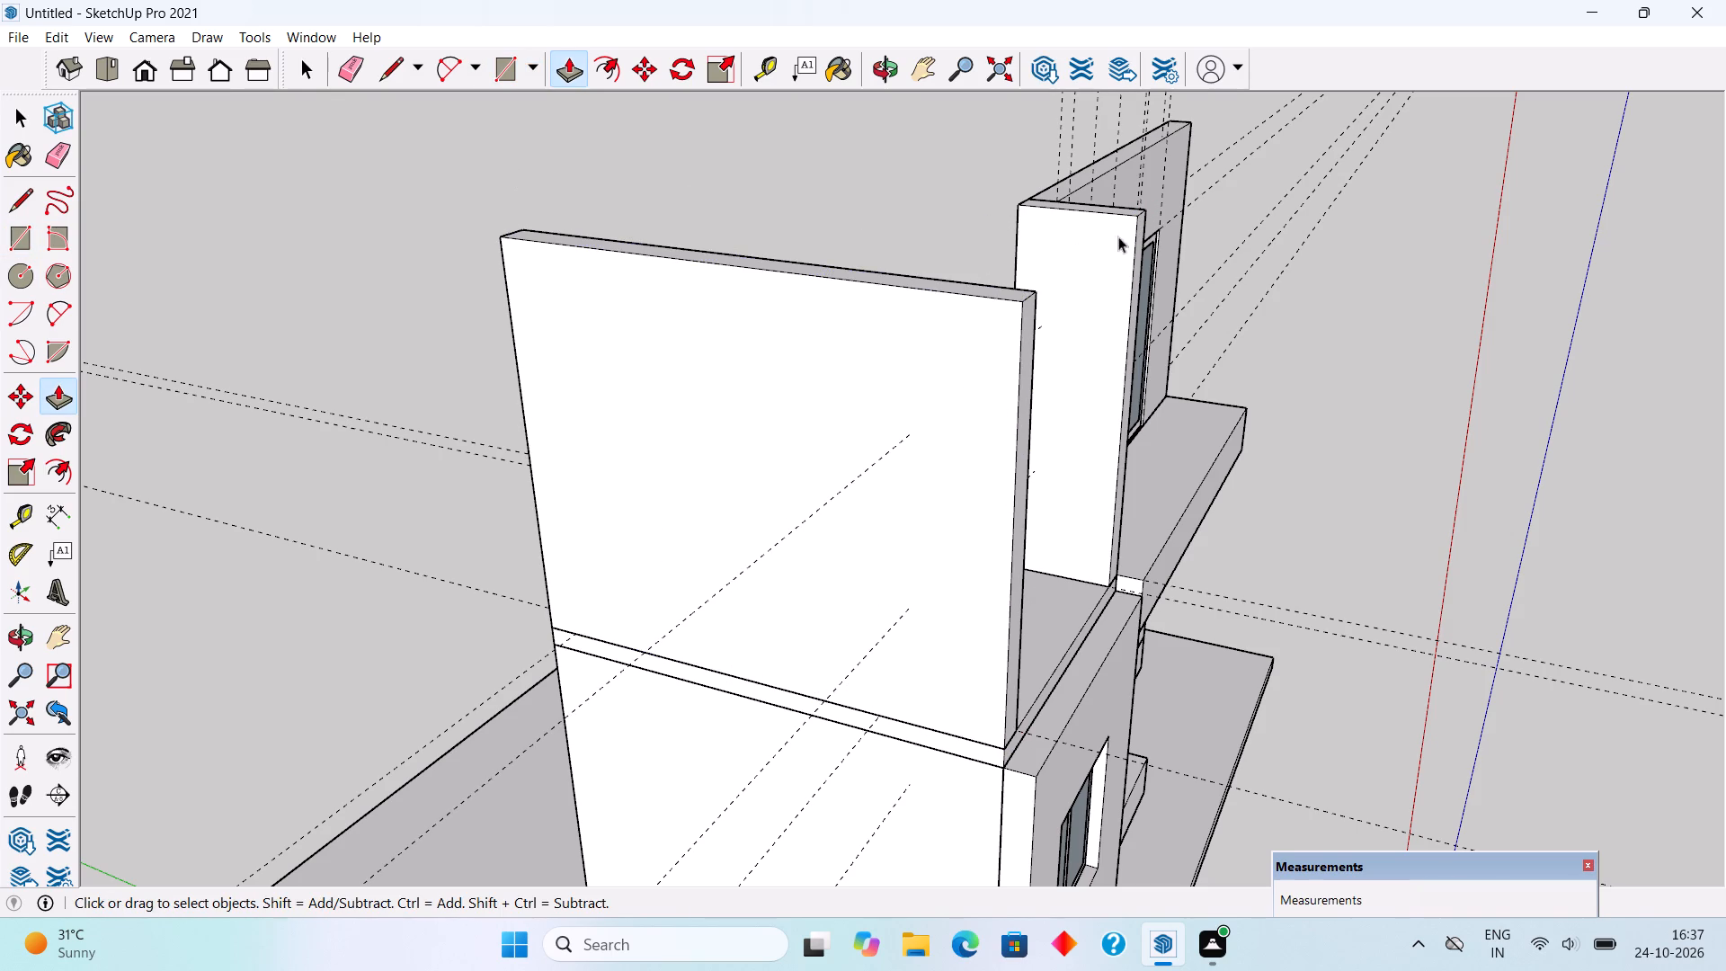
Make the wall along the roof's outer side edge a group.
{"action": "key", "text": "space"}
{"action": "triple_click", "coordinate": [970, 431]}
{"action": "right_click", "coordinate": [970, 431]}
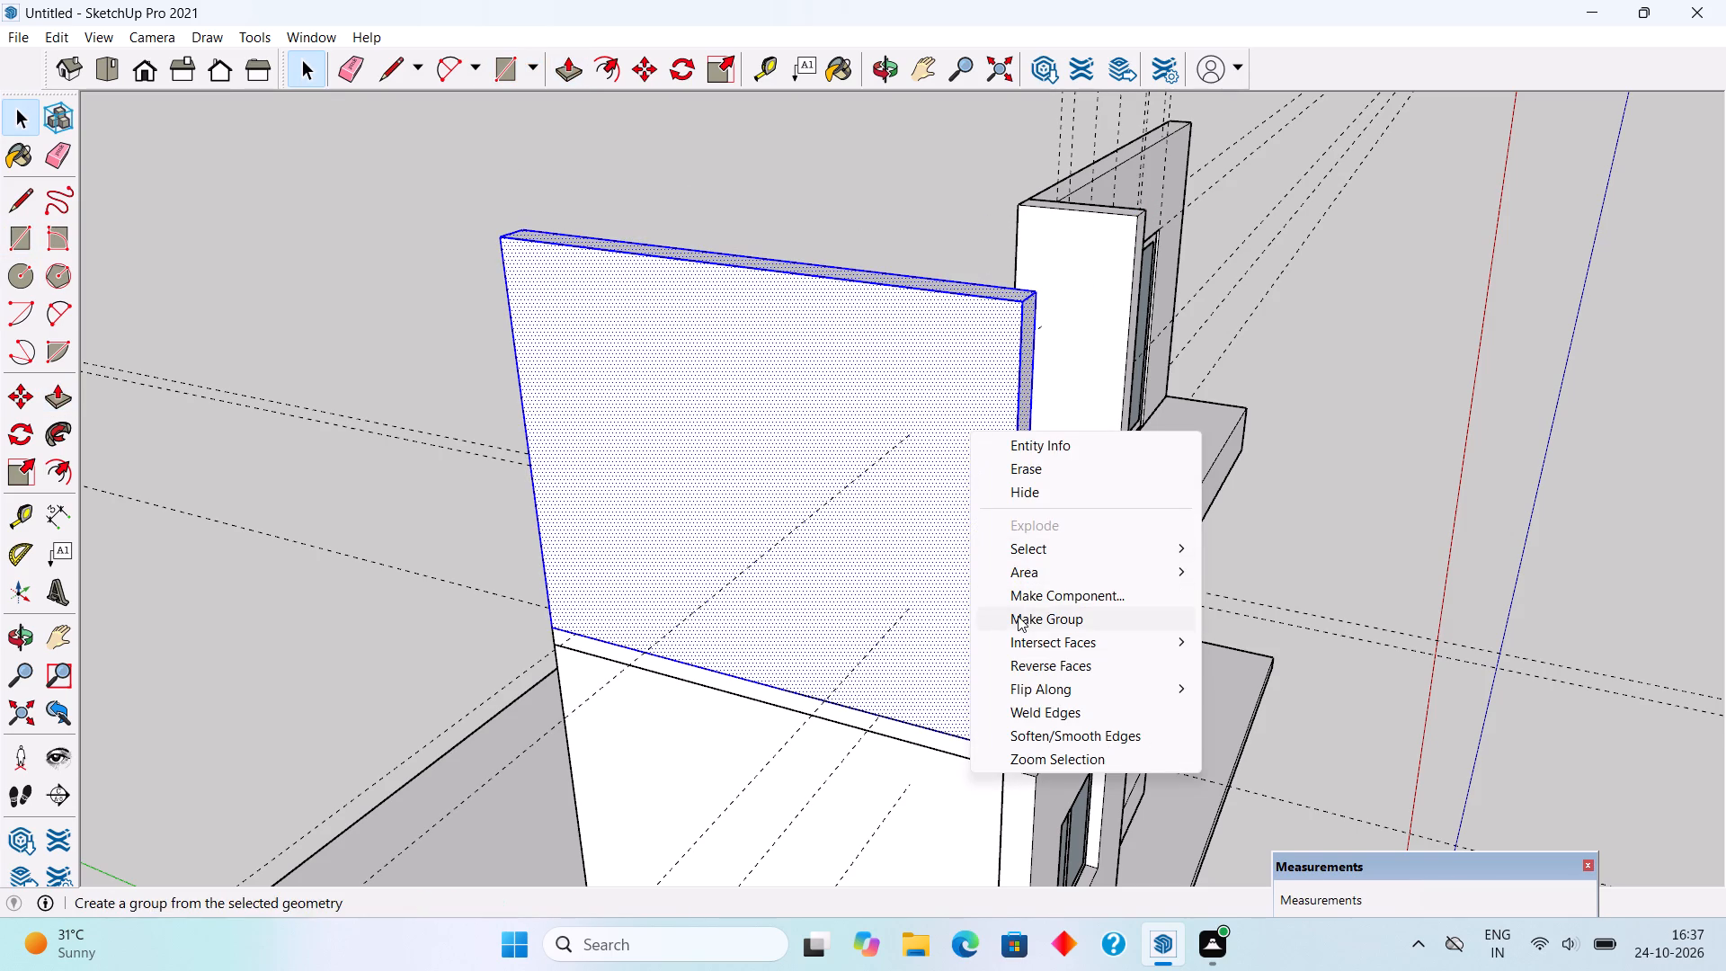
{"action": "left_click", "coordinate": [1018, 616]}
{"action": "scroll", "coordinate": [768, 601], "scroll_direction": "down", "scroll_amount": 4}
{"action": "middle_click_drag", "start_coordinate": [601, 605], "coordinate": [1280, 655]}
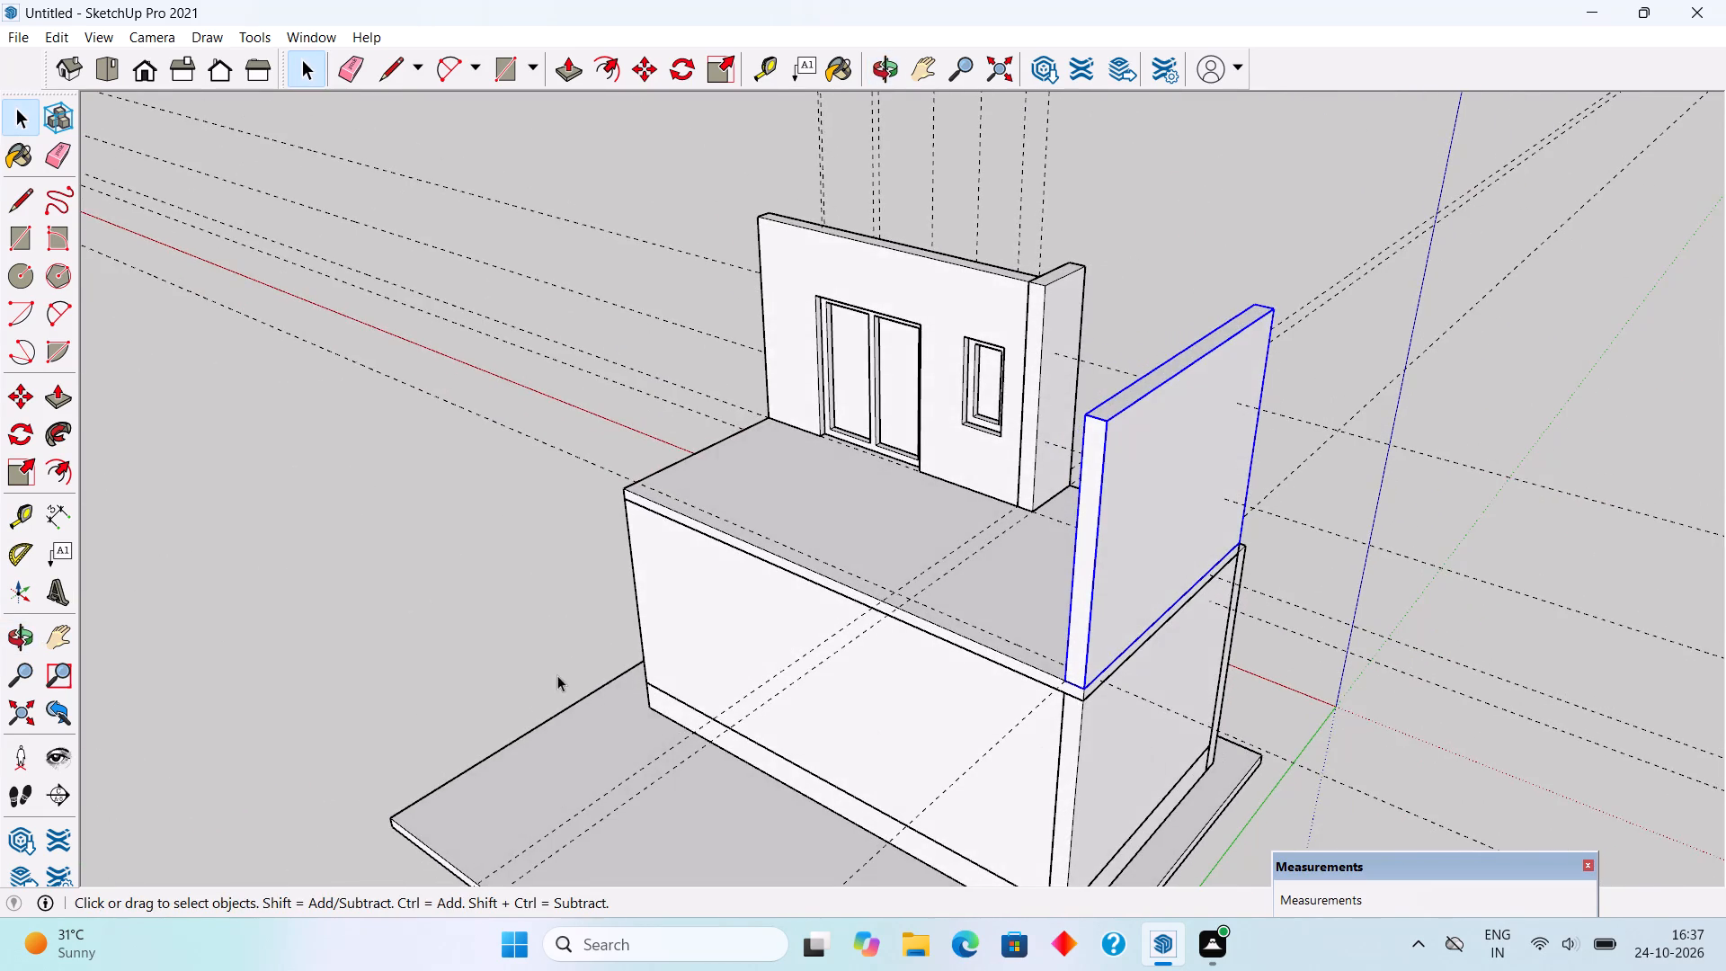
Build a wall along the roof slab's rear edge from a 22' 6" by 9" rectangle, pulled up 10' to the side wall's top.
{"action": "middle_click_drag", "start_coordinate": [633, 706], "coordinate": [1075, 787]}
{"action": "scroll", "coordinate": [1075, 787], "scroll_direction": "up", "scroll_amount": 4}
{"action": "middle_click_drag", "start_coordinate": [1078, 785], "coordinate": [1072, 850]}
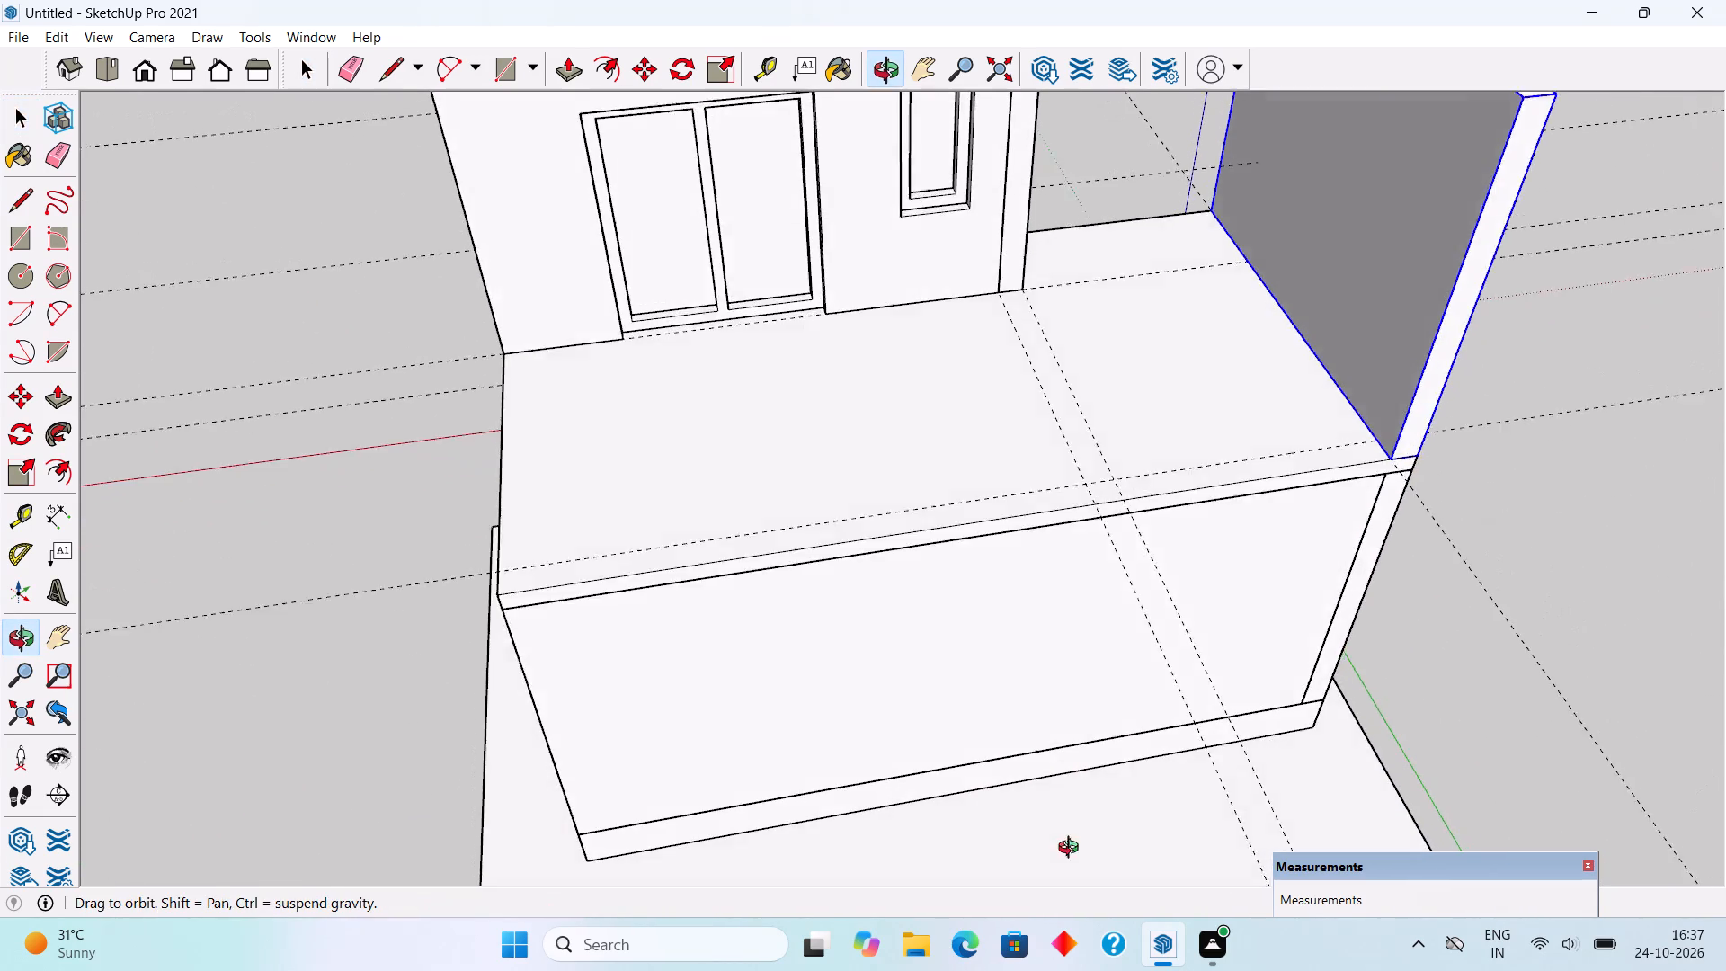
{"action": "middle_click_drag", "start_coordinate": [1072, 850], "coordinate": [1068, 886]}
{"action": "scroll", "coordinate": [1250, 747], "scroll_direction": "up", "scroll_amount": 1}
{"action": "key", "text": "r"}
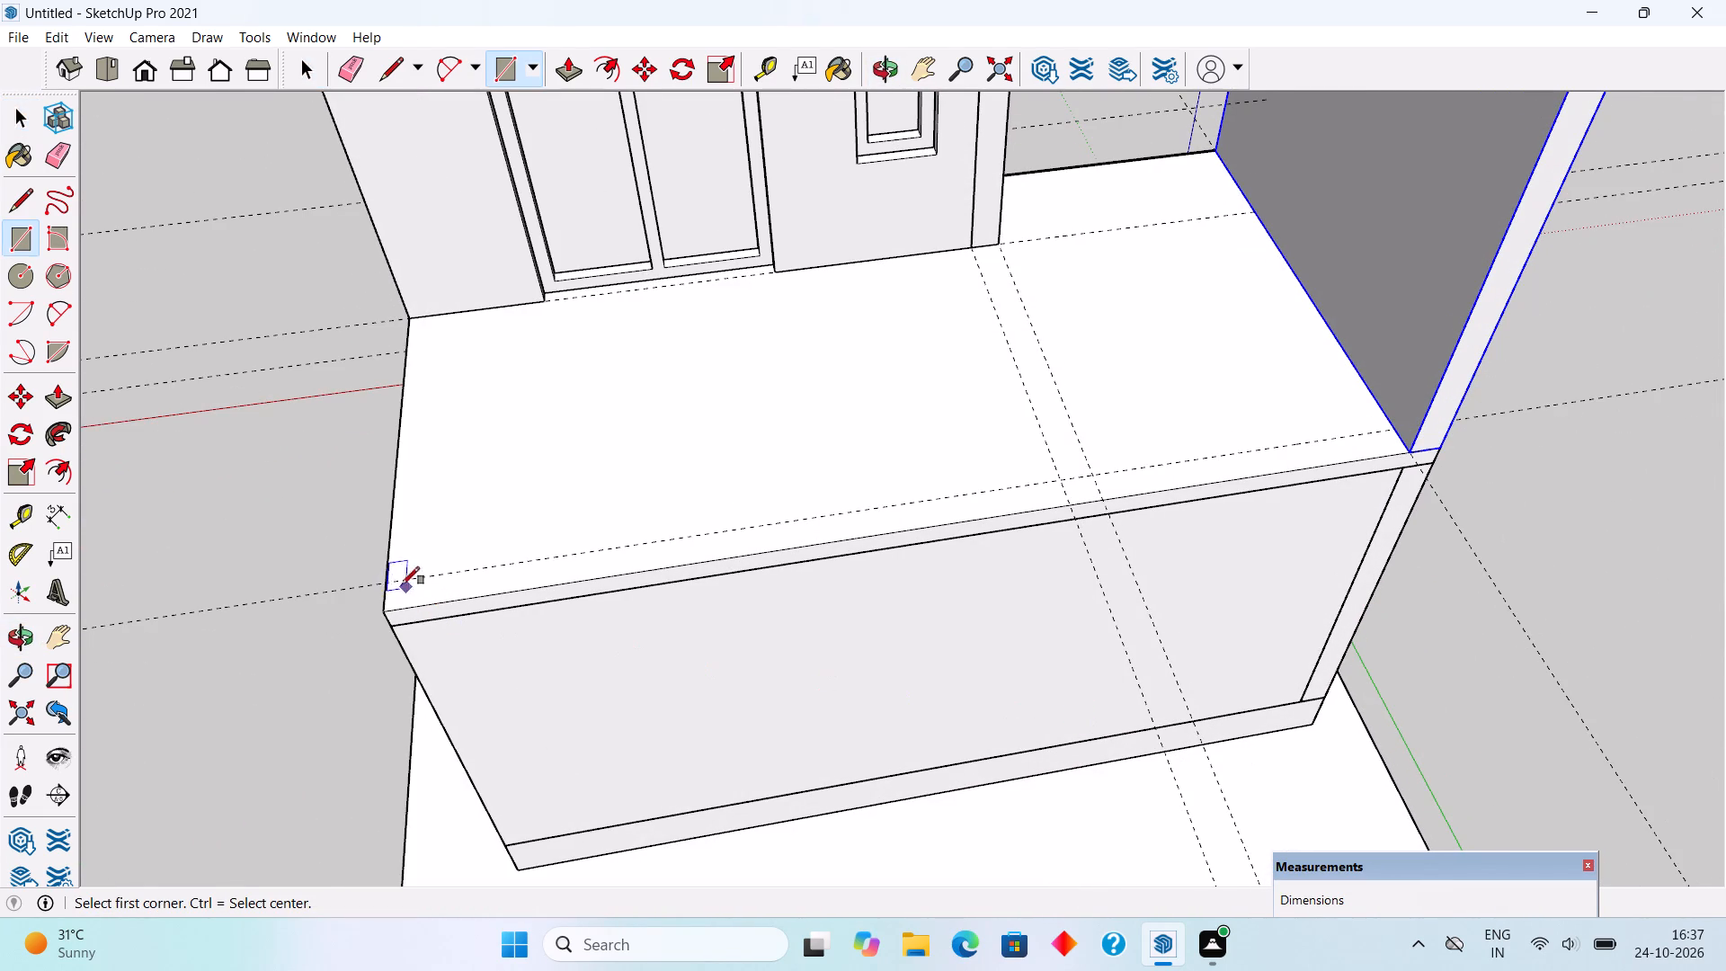
{"action": "left_click", "coordinate": [393, 578]}
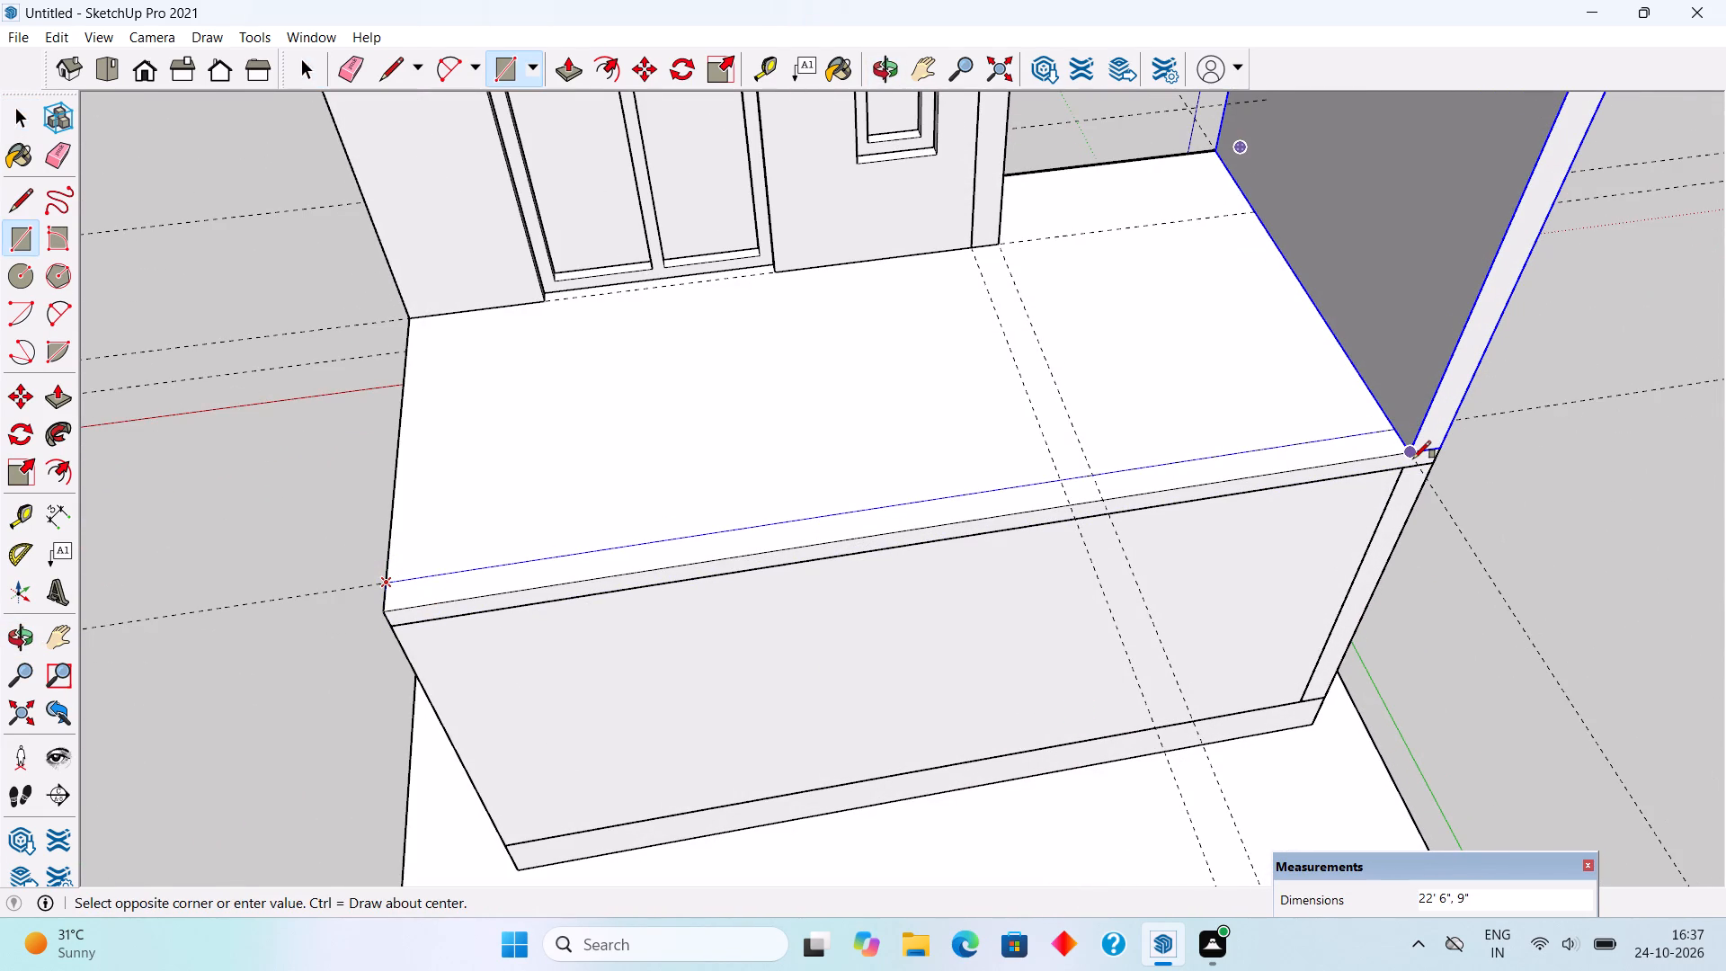
{"action": "left_click", "coordinate": [1413, 459]}
{"action": "key", "text": "p"}
{"action": "left_click", "coordinate": [1384, 449]}
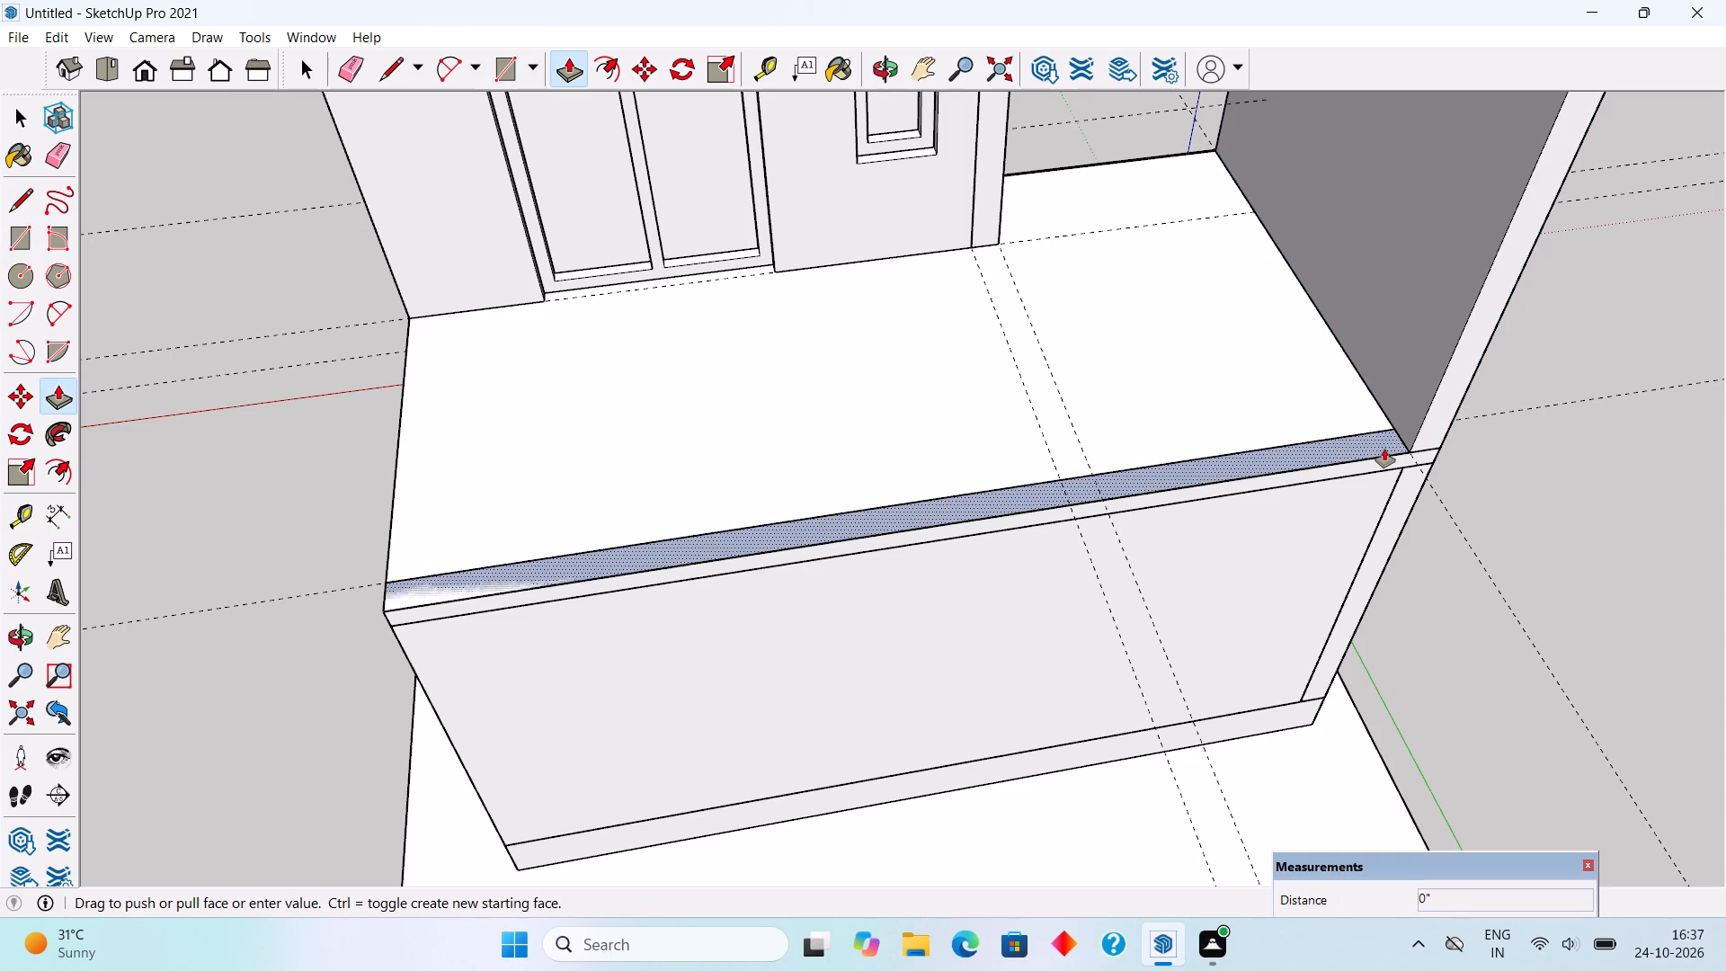
{"action": "scroll", "coordinate": [1384, 449], "scroll_direction": "down", "scroll_amount": 6}
{"action": "left_click", "coordinate": [1487, 244]}
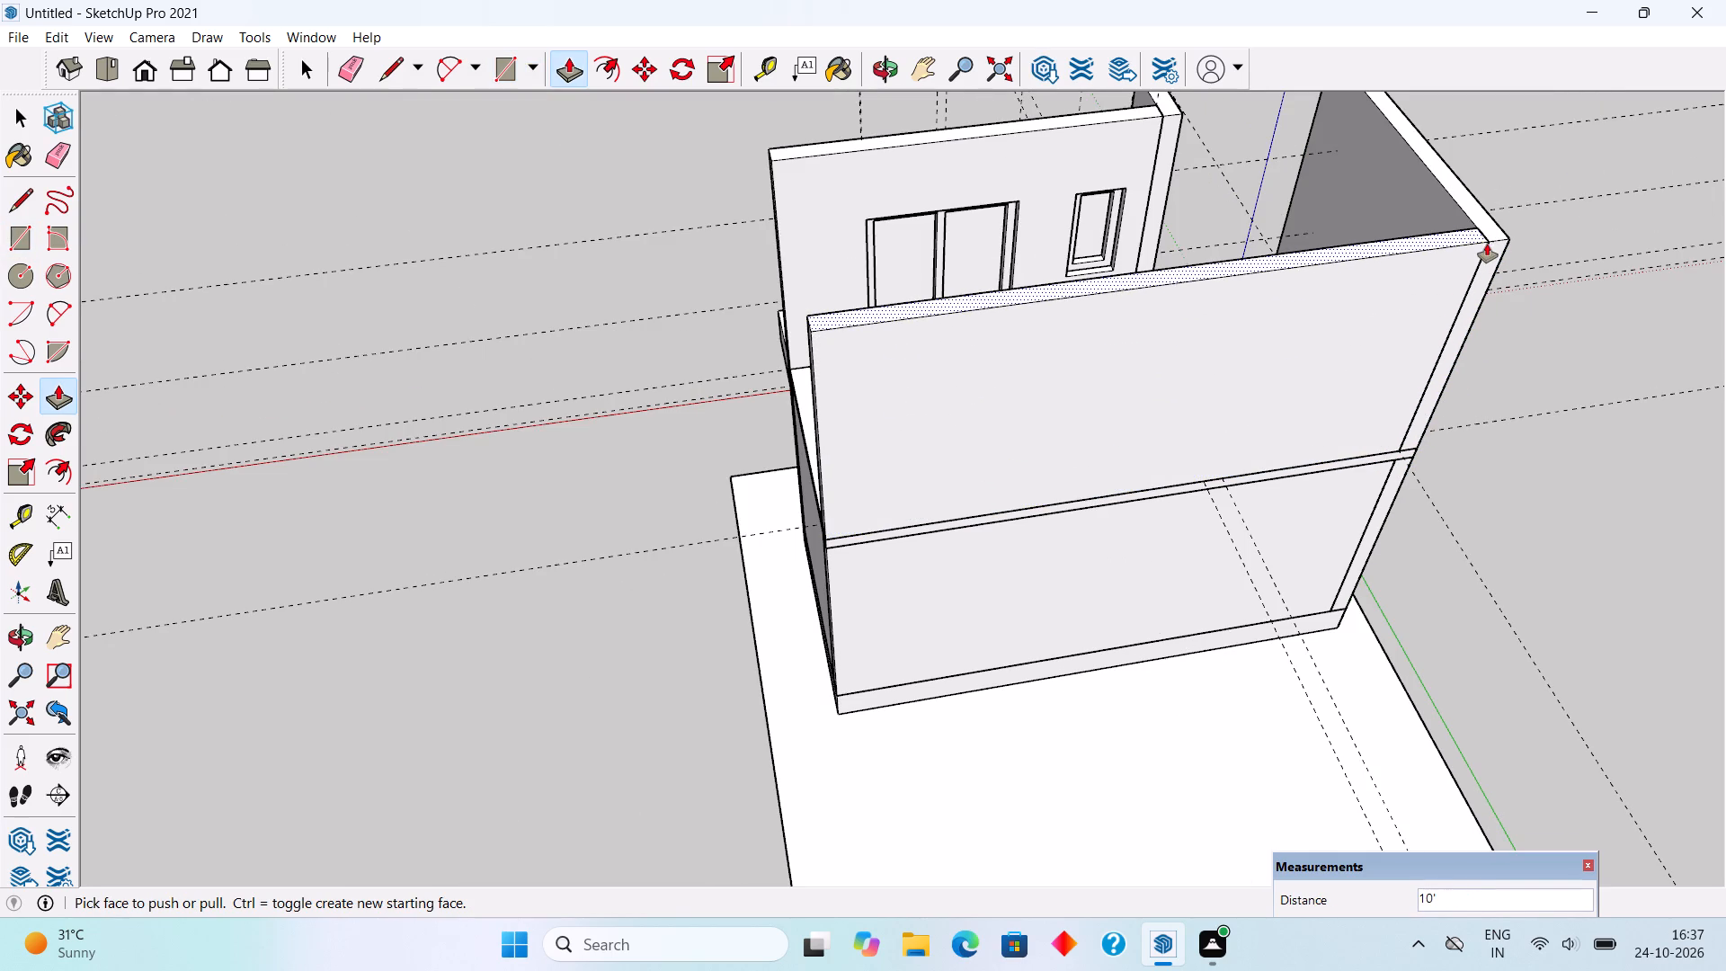
Make the wall along the roof slab's rear edge a group.
{"action": "key", "text": "space"}
{"action": "double_click", "coordinate": [1383, 278]}
{"action": "left_click", "coordinate": [1383, 278]}
{"action": "right_click", "coordinate": [1383, 278]}
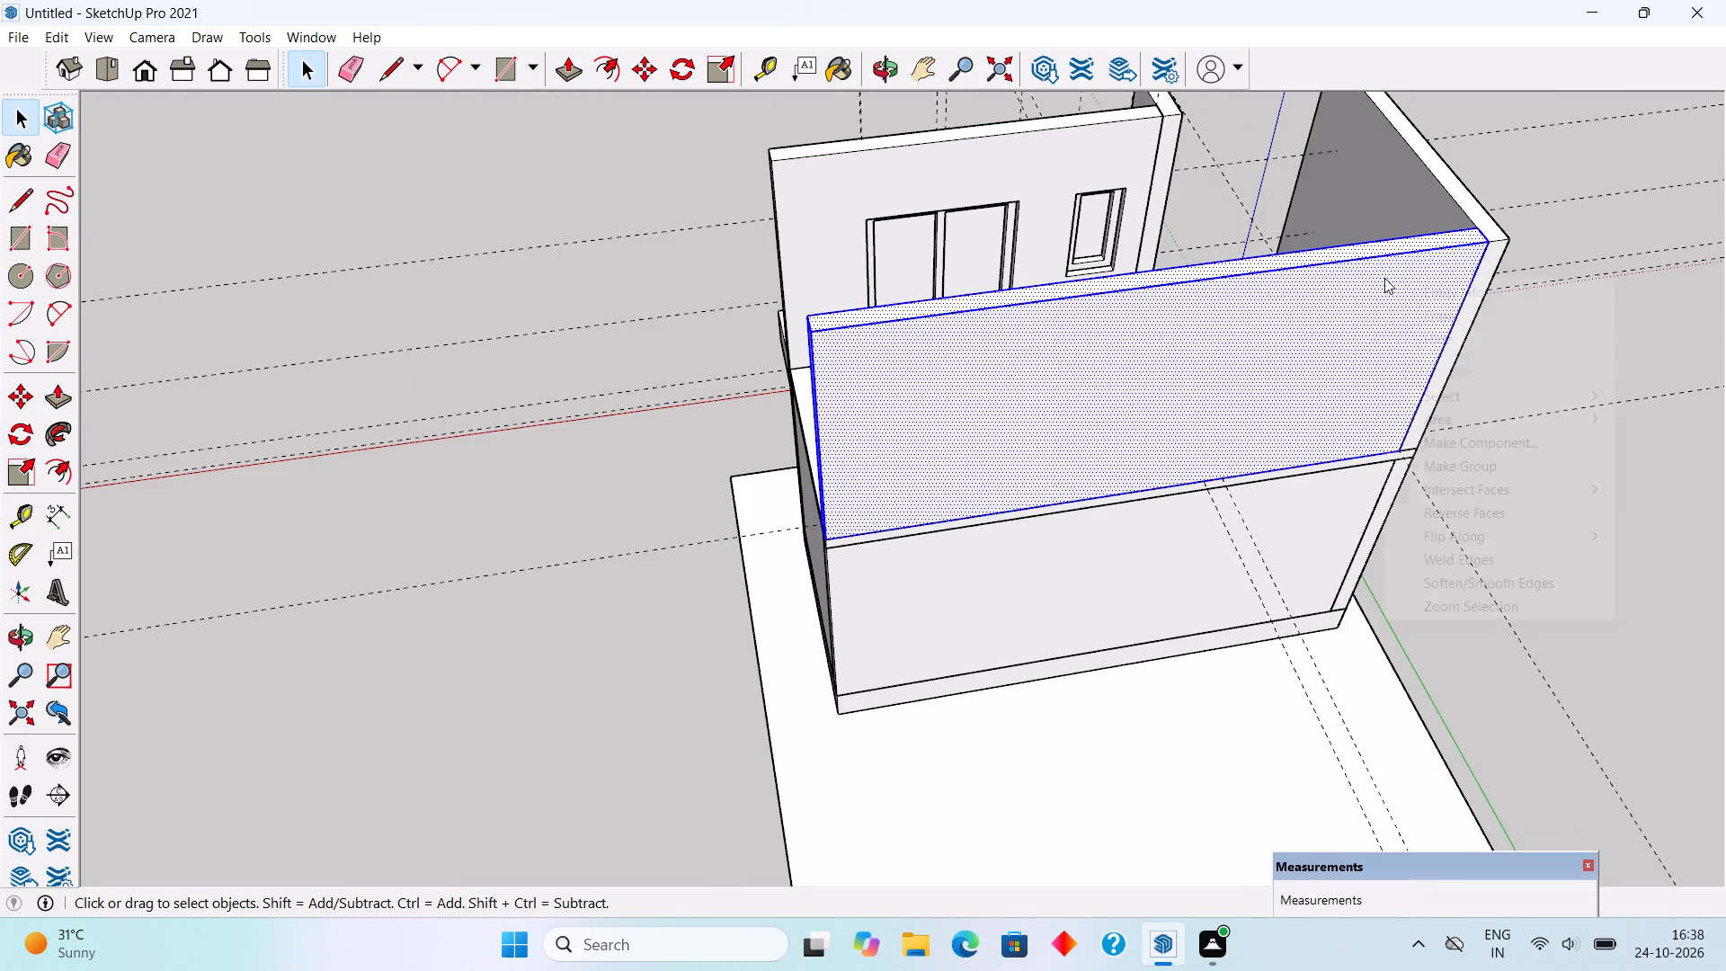
{"action": "left_click", "coordinate": [1479, 470]}
Place a guide on the roof slab 9" in from its remaining open side edge.
{"action": "scroll", "coordinate": [1400, 487], "scroll_direction": "down", "scroll_amount": 5}
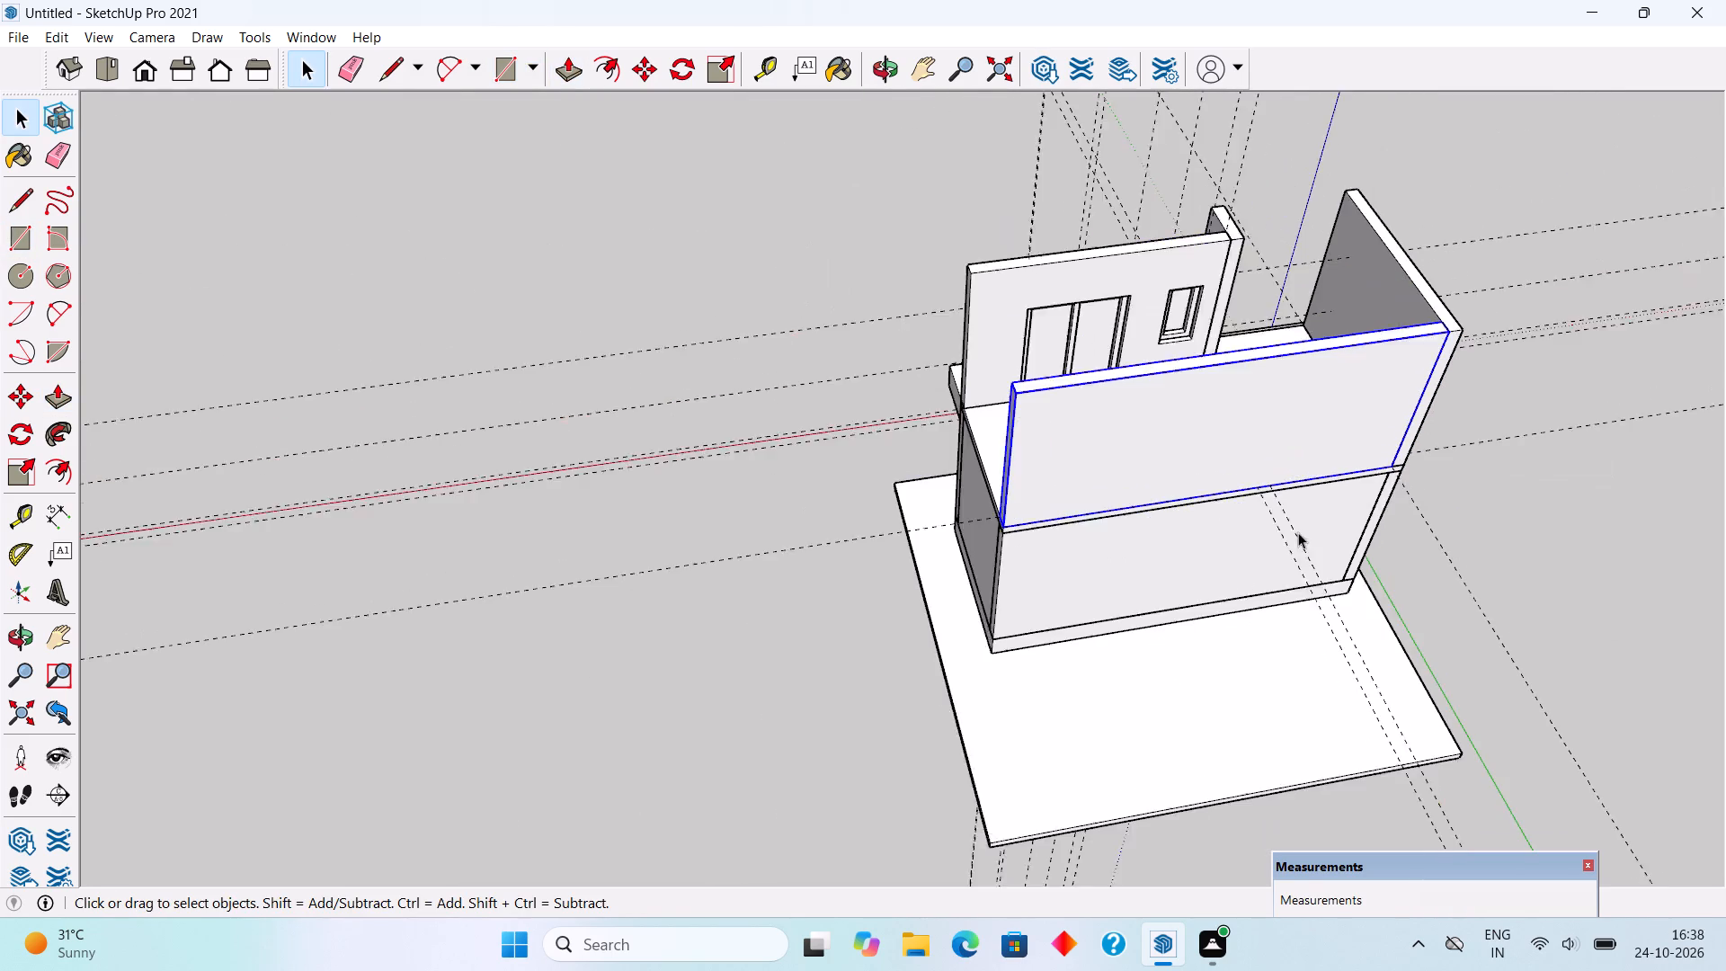
{"action": "middle_click_drag", "start_coordinate": [567, 548], "coordinate": [1142, 599]}
{"action": "scroll", "coordinate": [1129, 599], "scroll_direction": "up", "scroll_amount": 3}
{"action": "scroll", "coordinate": [938, 246], "scroll_direction": "up", "scroll_amount": 8}
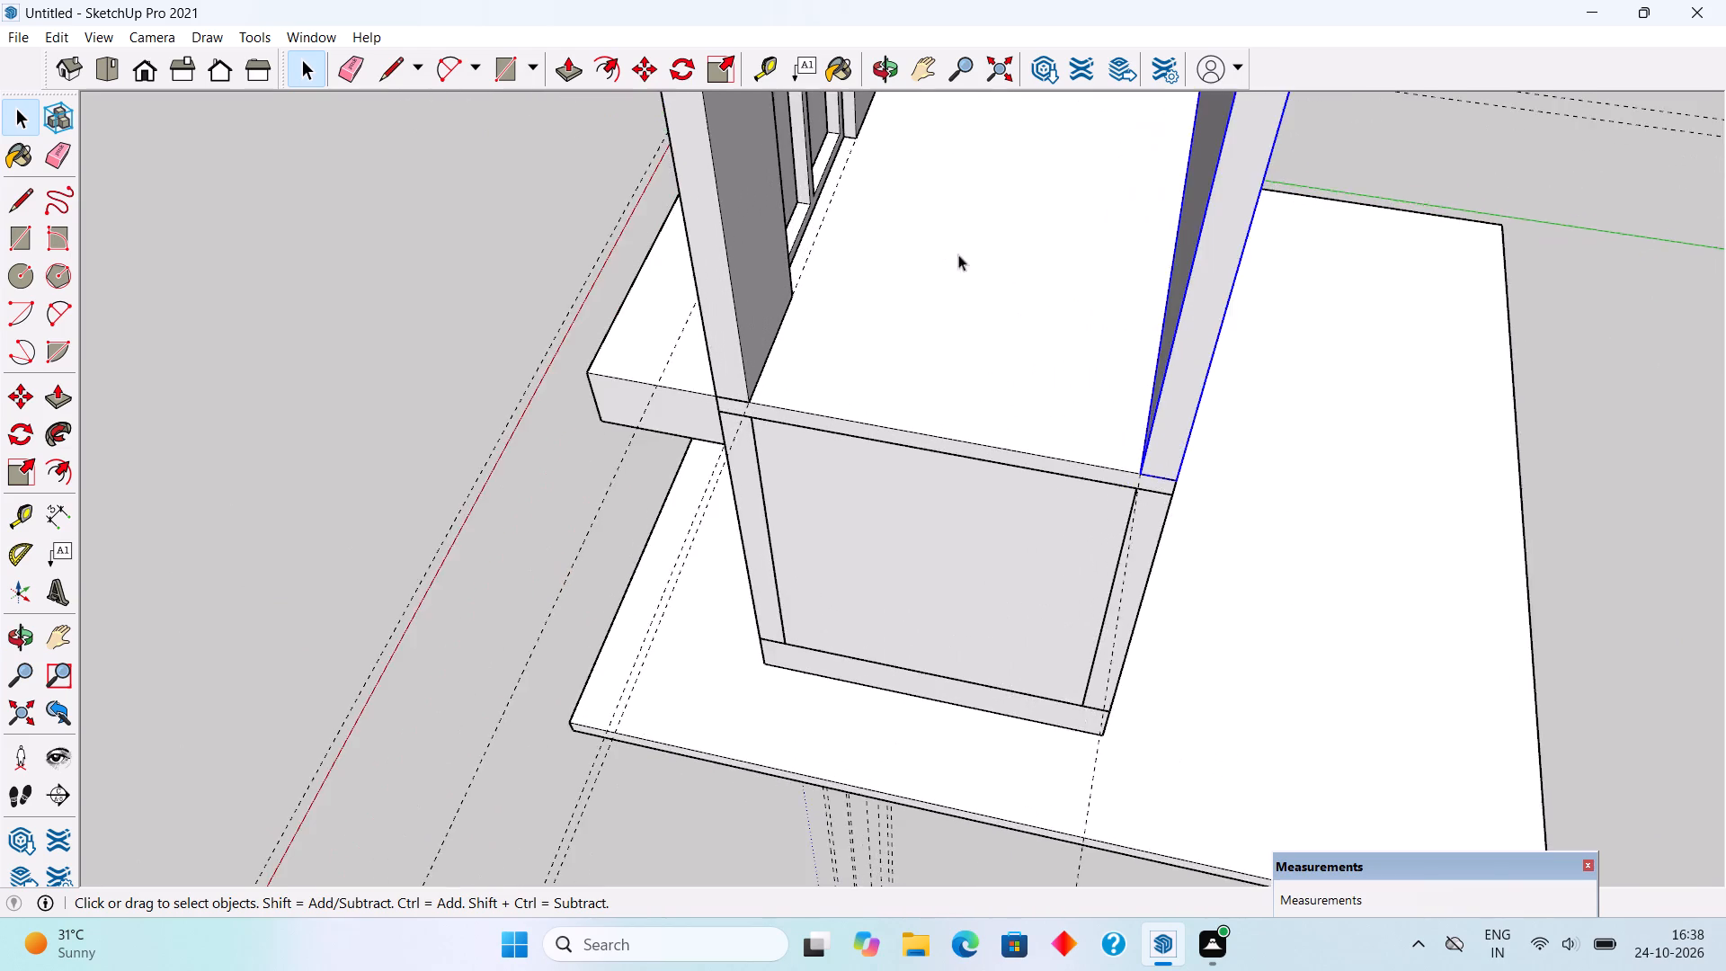
{"action": "scroll", "coordinate": [958, 254], "scroll_direction": "up", "scroll_amount": 3}
{"action": "middle_click_drag", "start_coordinate": [1012, 310], "coordinate": [965, 348]}
{"action": "scroll", "coordinate": [980, 341], "scroll_direction": "up", "scroll_amount": 1}
{"action": "key", "text": "t"}
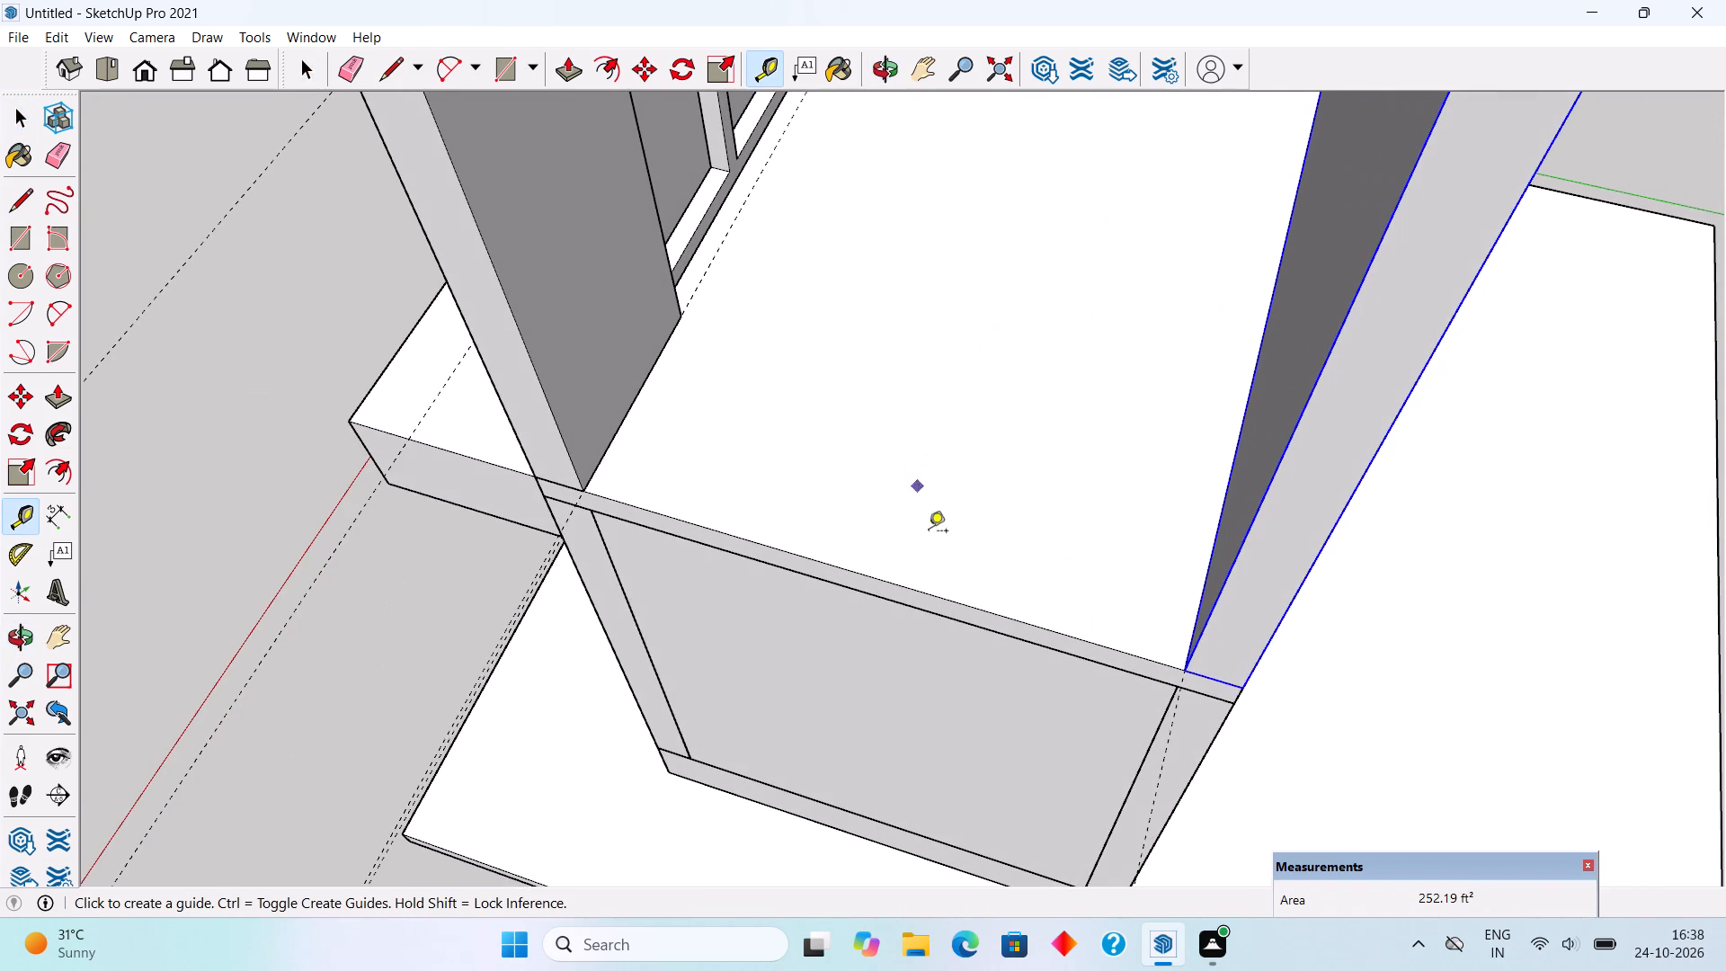
{"action": "left_click", "coordinate": [939, 592]}
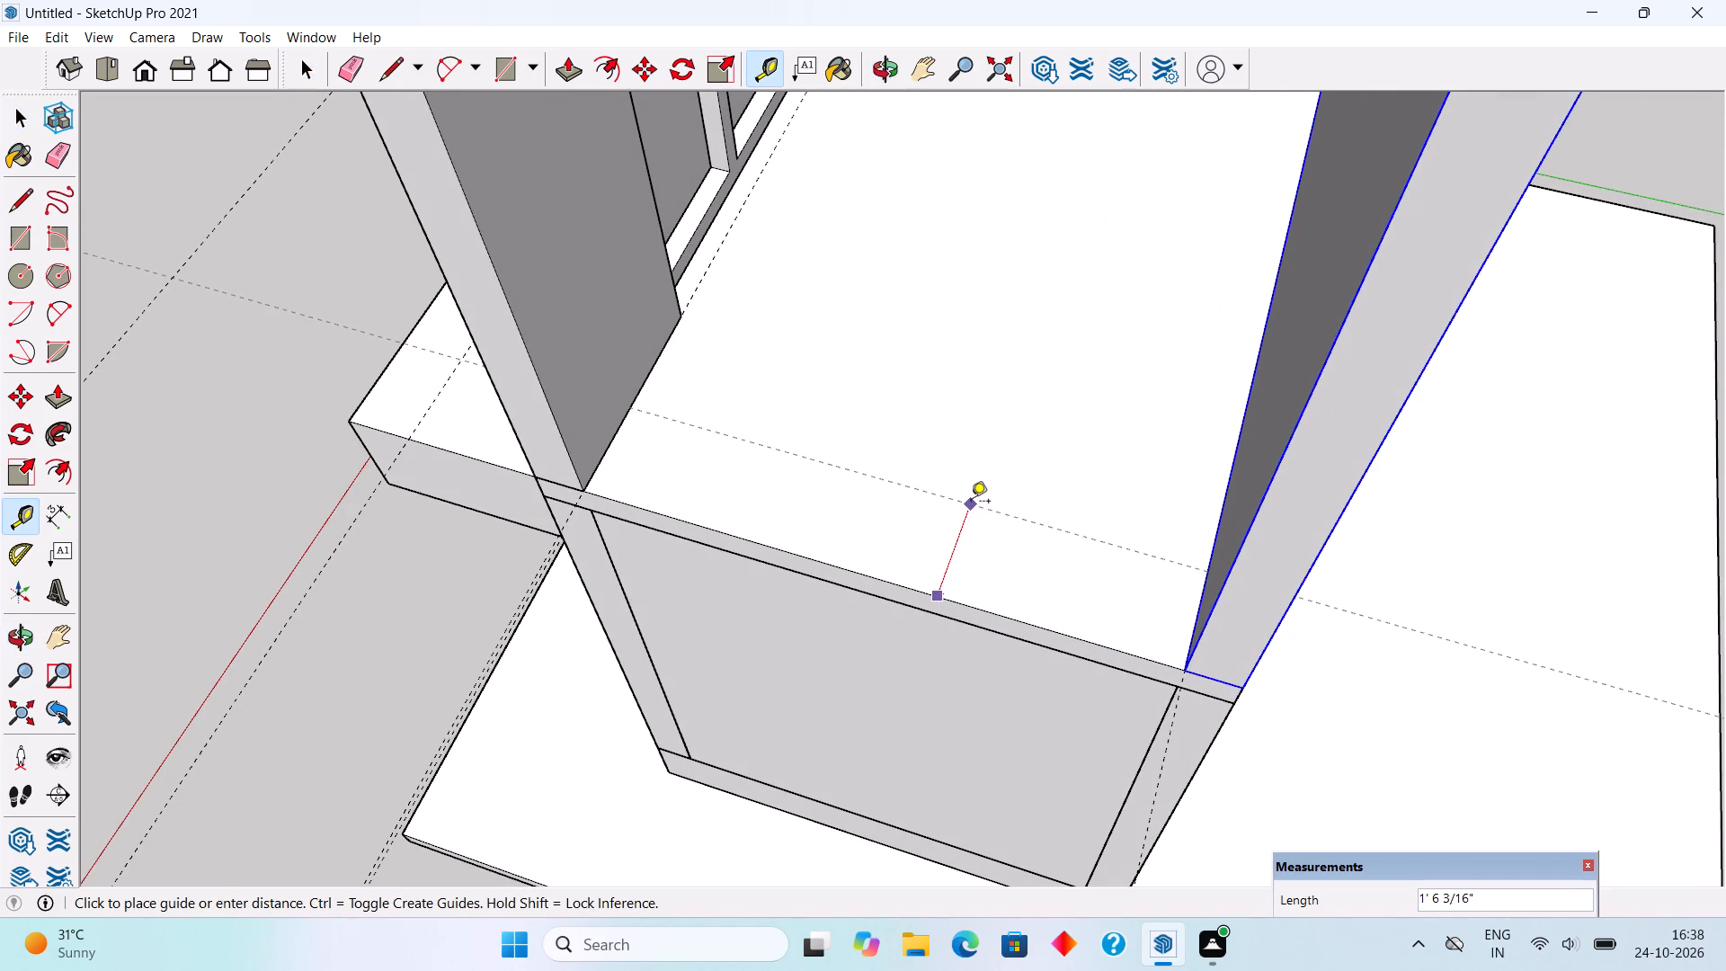
{"action": "type", "text": "9\""}
{"action": "key", "text": "Return"}
Build a 9" wall on the open side, filling the strip between the window wall and rear wall, and pull it up 10'.
{"action": "key", "text": "r"}
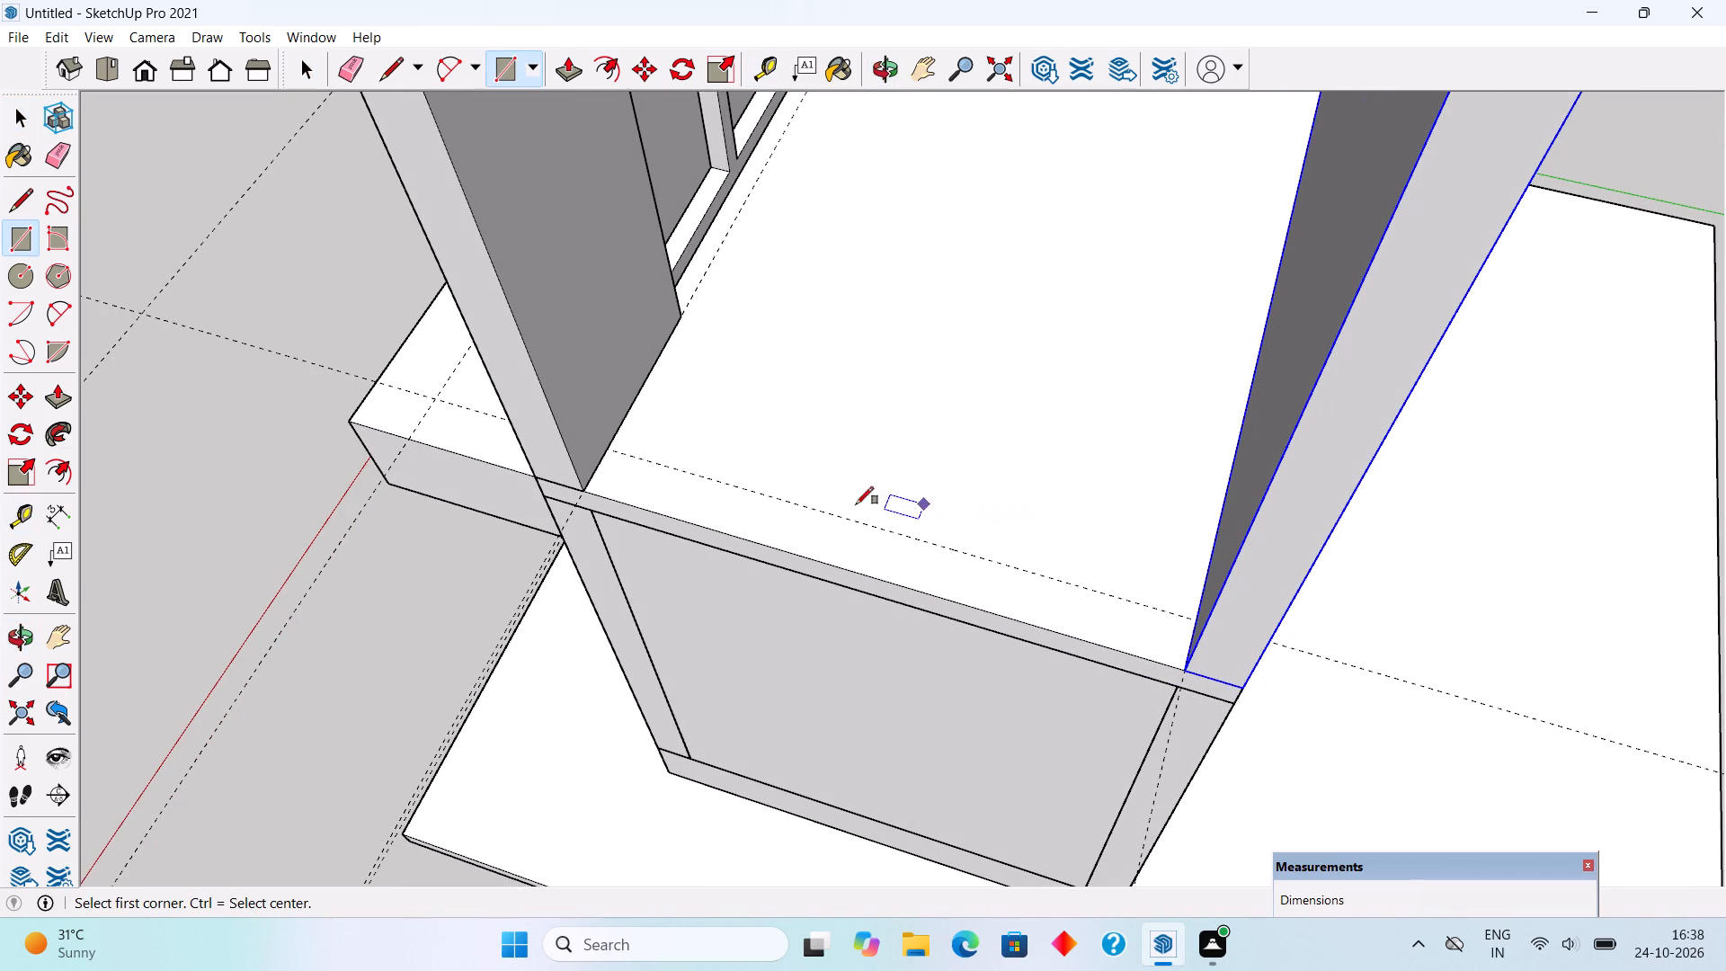
{"action": "left_click", "coordinate": [608, 448]}
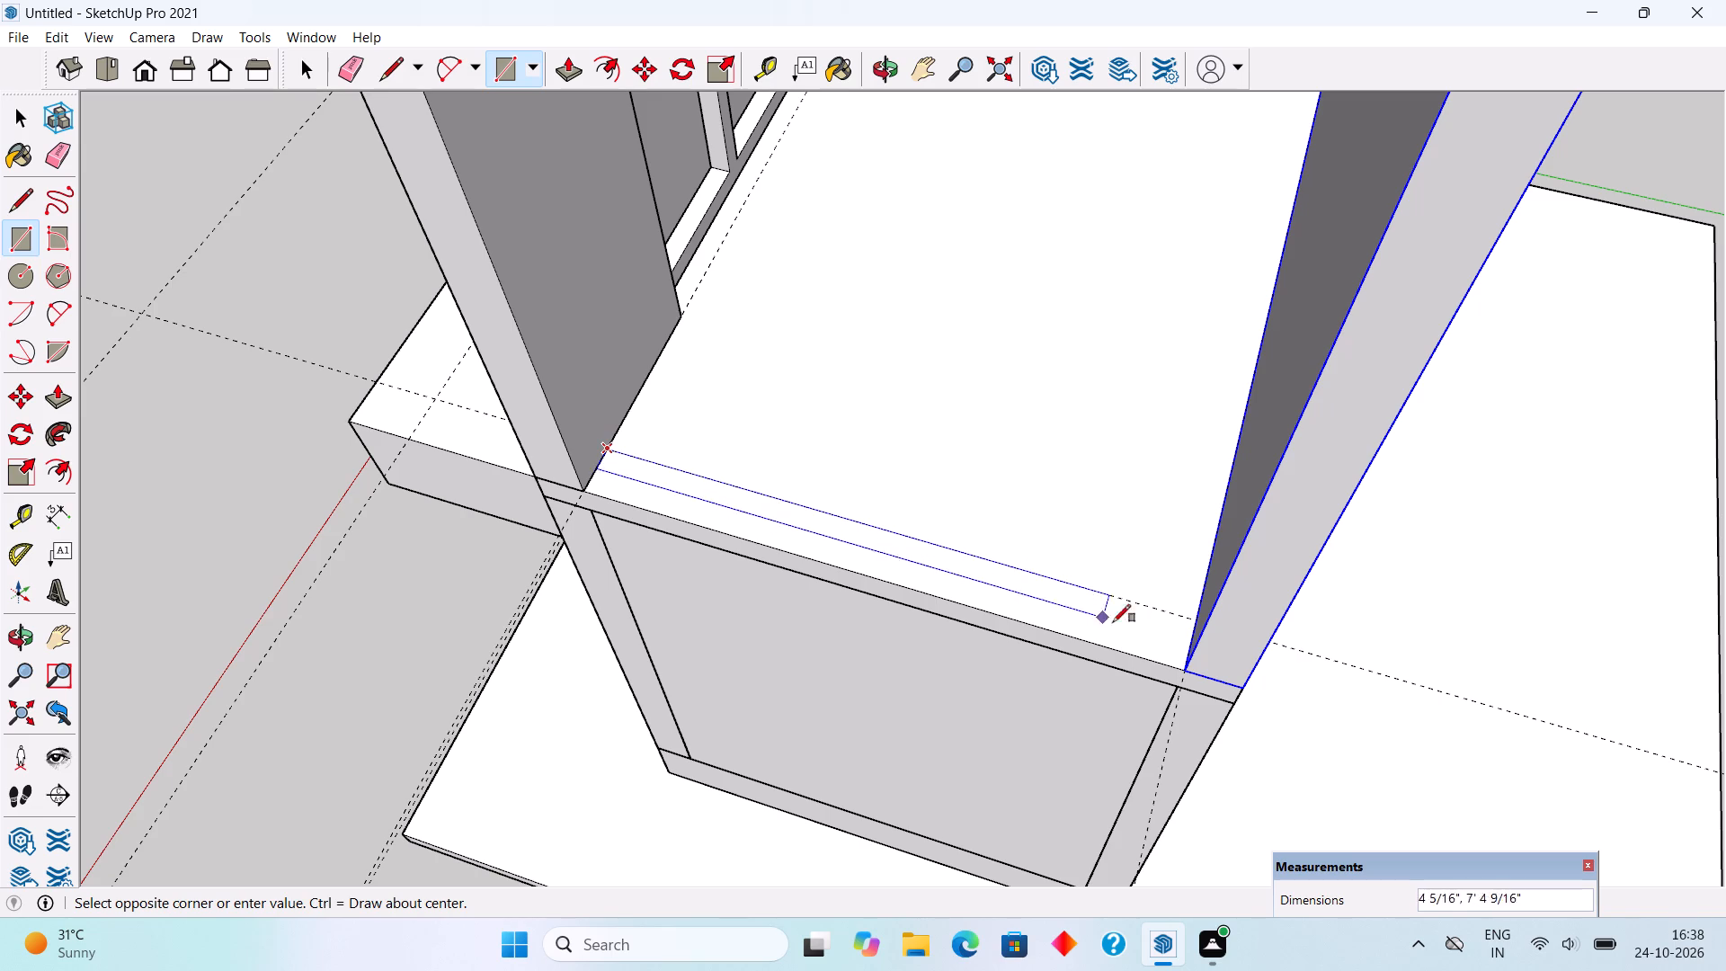
{"action": "left_click", "coordinate": [1184, 668]}
{"action": "key", "text": "p"}
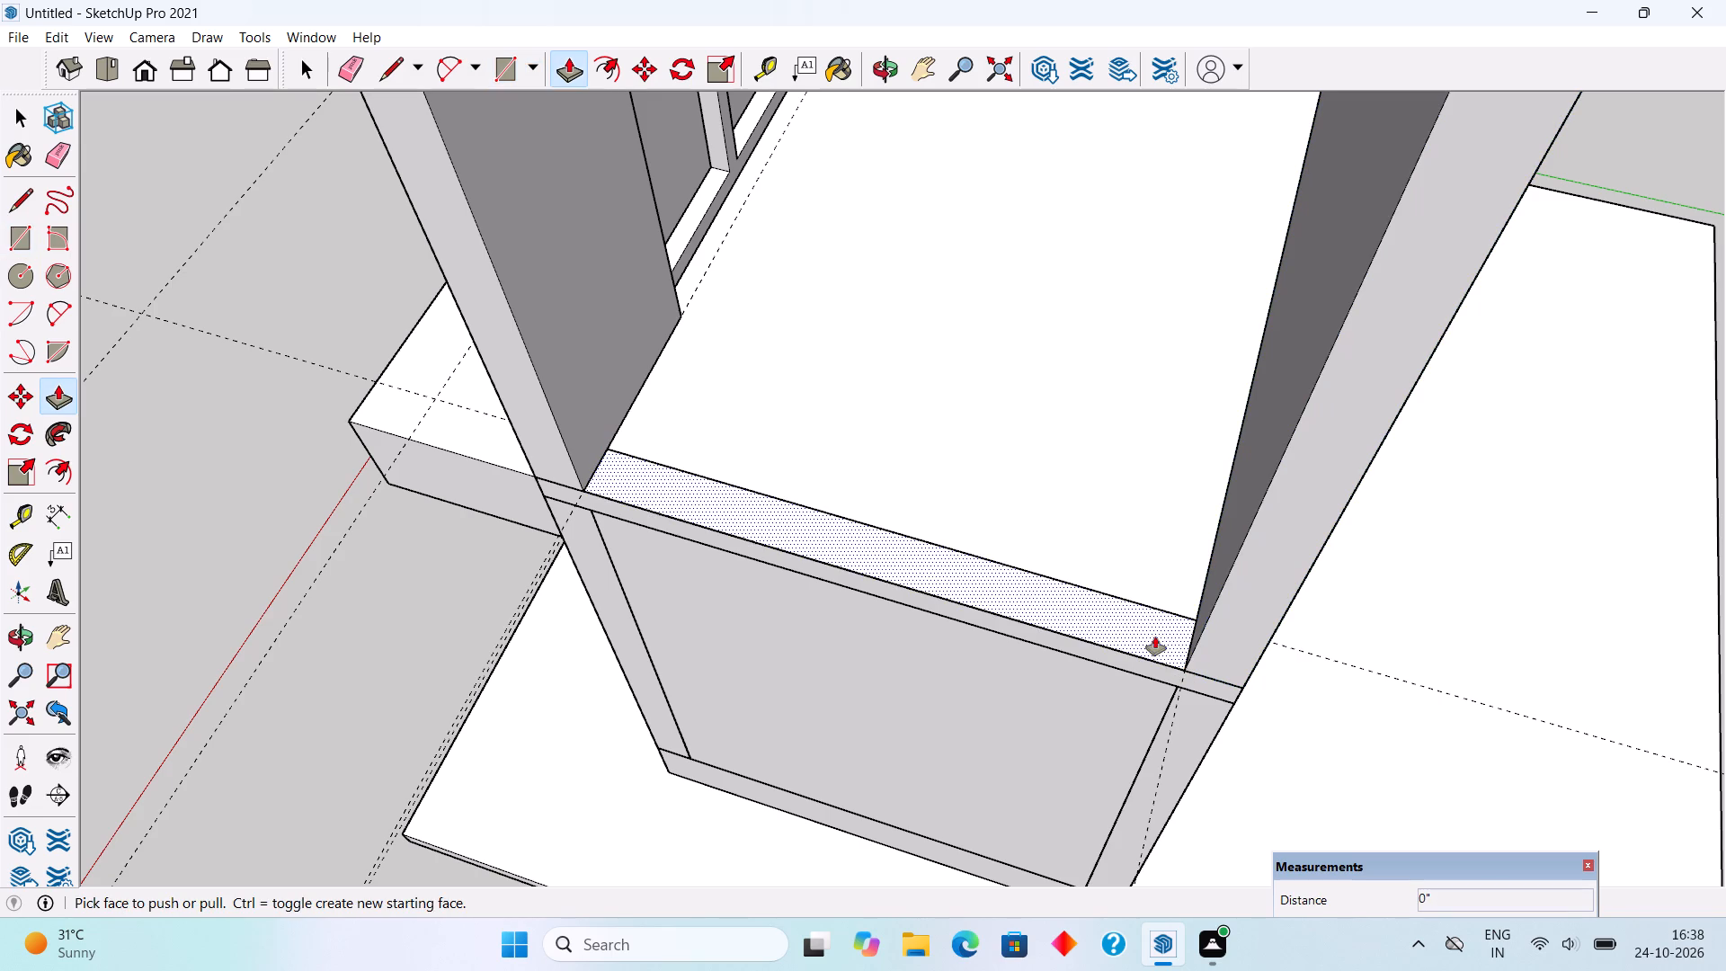
{"action": "left_click", "coordinate": [1155, 637]}
{"action": "scroll", "coordinate": [1174, 566], "scroll_direction": "down", "scroll_amount": 7}
{"action": "left_click", "coordinate": [1323, 370]}
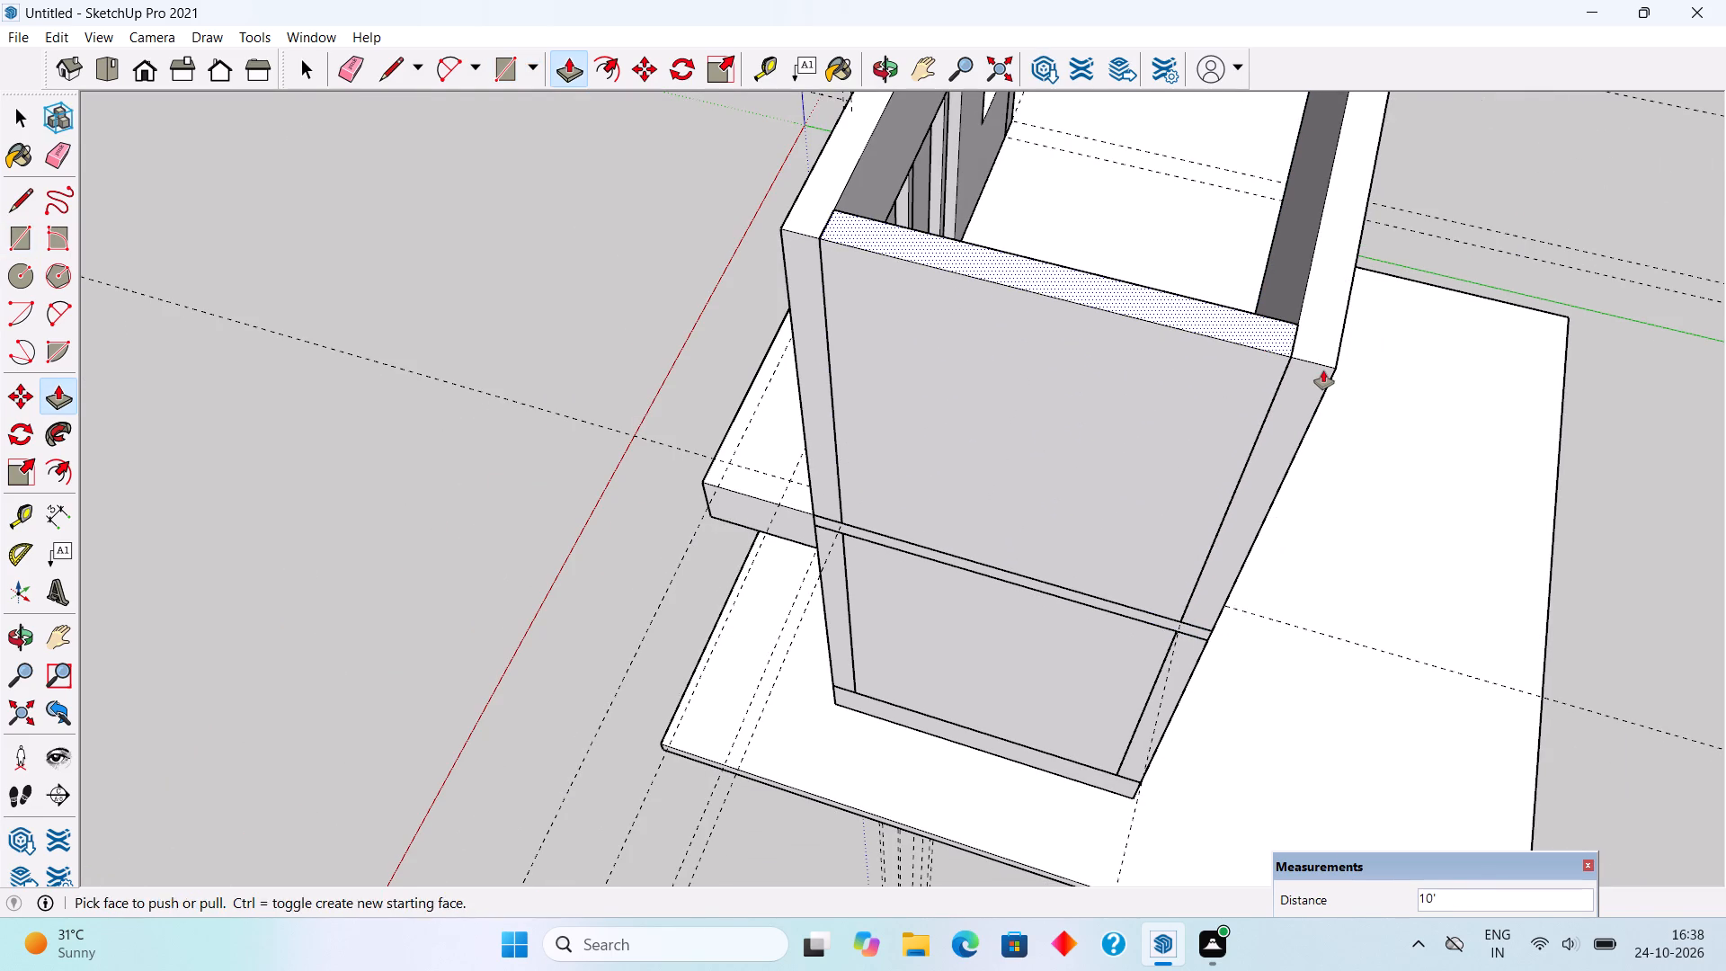
Make the newly built end wall a group and clear the selection.
{"action": "key", "text": "space"}
{"action": "left_click", "coordinate": [1241, 418]}
{"action": "double_click", "coordinate": [1241, 418]}
{"action": "right_click", "coordinate": [1241, 418]}
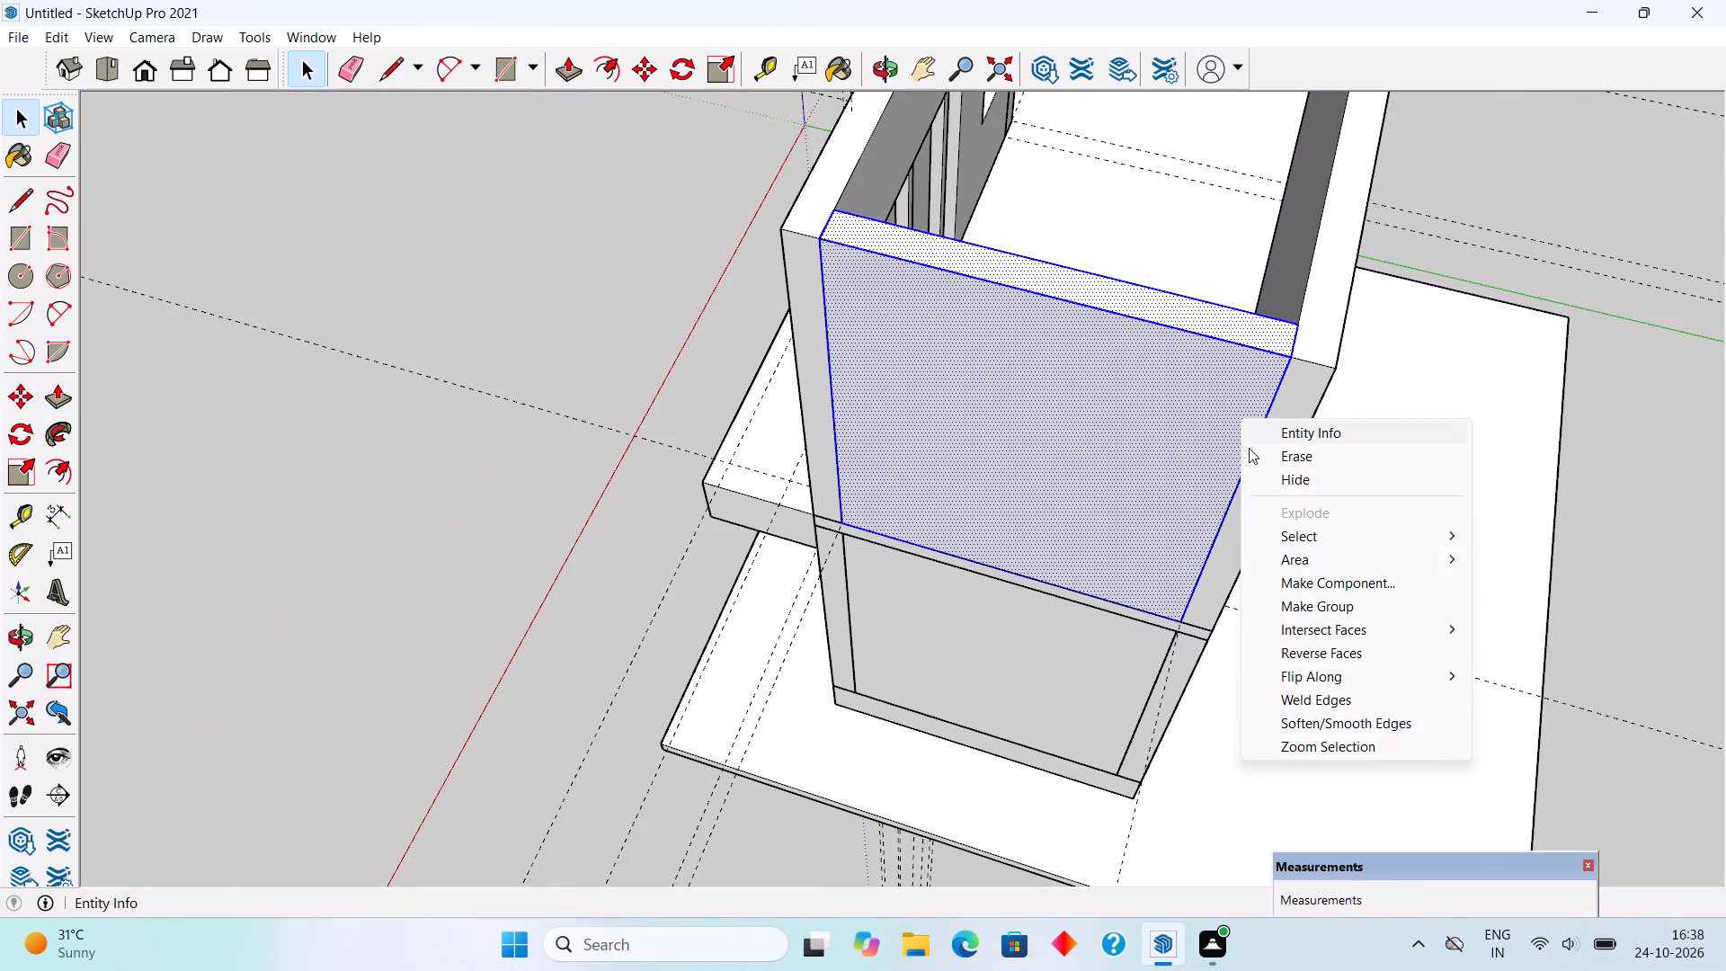
{"action": "left_click", "coordinate": [1306, 606]}
{"action": "scroll", "coordinate": [1297, 562], "scroll_direction": "down", "scroll_amount": 6}
{"action": "middle_click_drag", "start_coordinate": [734, 598], "coordinate": [1226, 612]}
{"action": "scroll", "coordinate": [1228, 611], "scroll_direction": "down", "scroll_amount": 3}
{"action": "left_click", "coordinate": [1210, 692]}
Cover the upper storey walls with a 23' 3" by 12' 3" roof rectangle and pull it up 6".
{"action": "scroll", "coordinate": [816, 535], "scroll_direction": "down", "scroll_amount": 6}
{"action": "middle_click_drag", "start_coordinate": [517, 520], "coordinate": [1197, 548]}
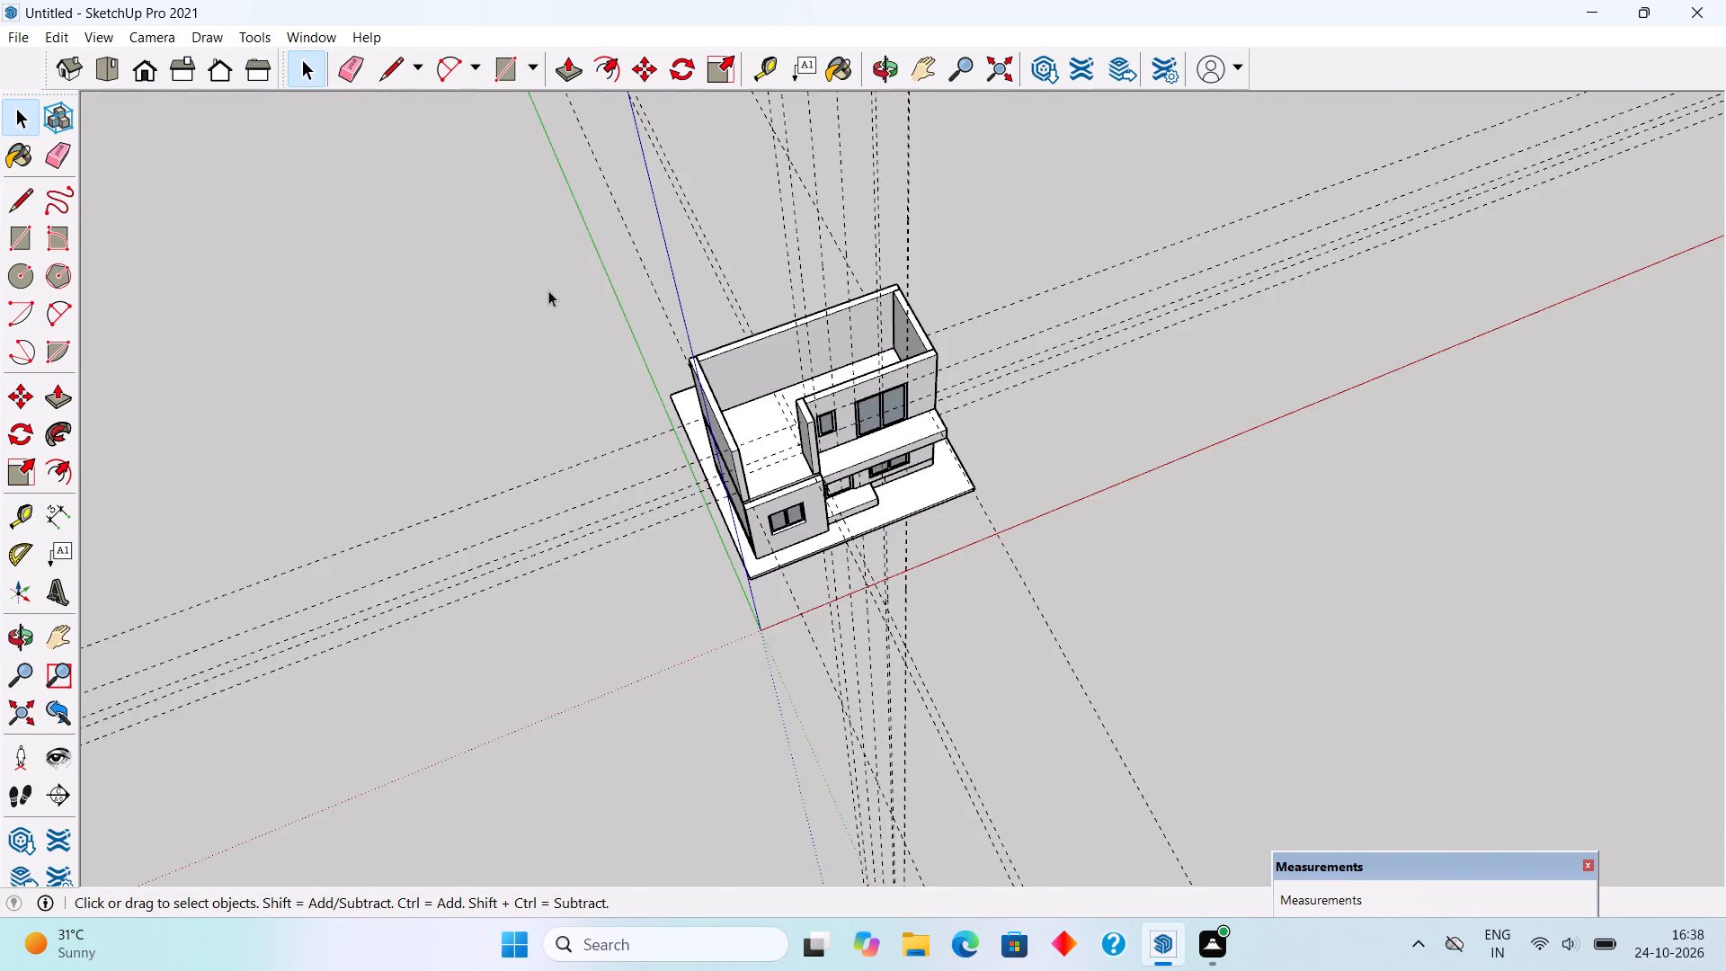
{"action": "scroll", "coordinate": [548, 289], "scroll_direction": "up", "scroll_amount": 5}
{"action": "scroll", "coordinate": [754, 325], "scroll_direction": "up", "scroll_amount": 3}
{"action": "scroll", "coordinate": [1199, 346], "scroll_direction": "up", "scroll_amount": 5}
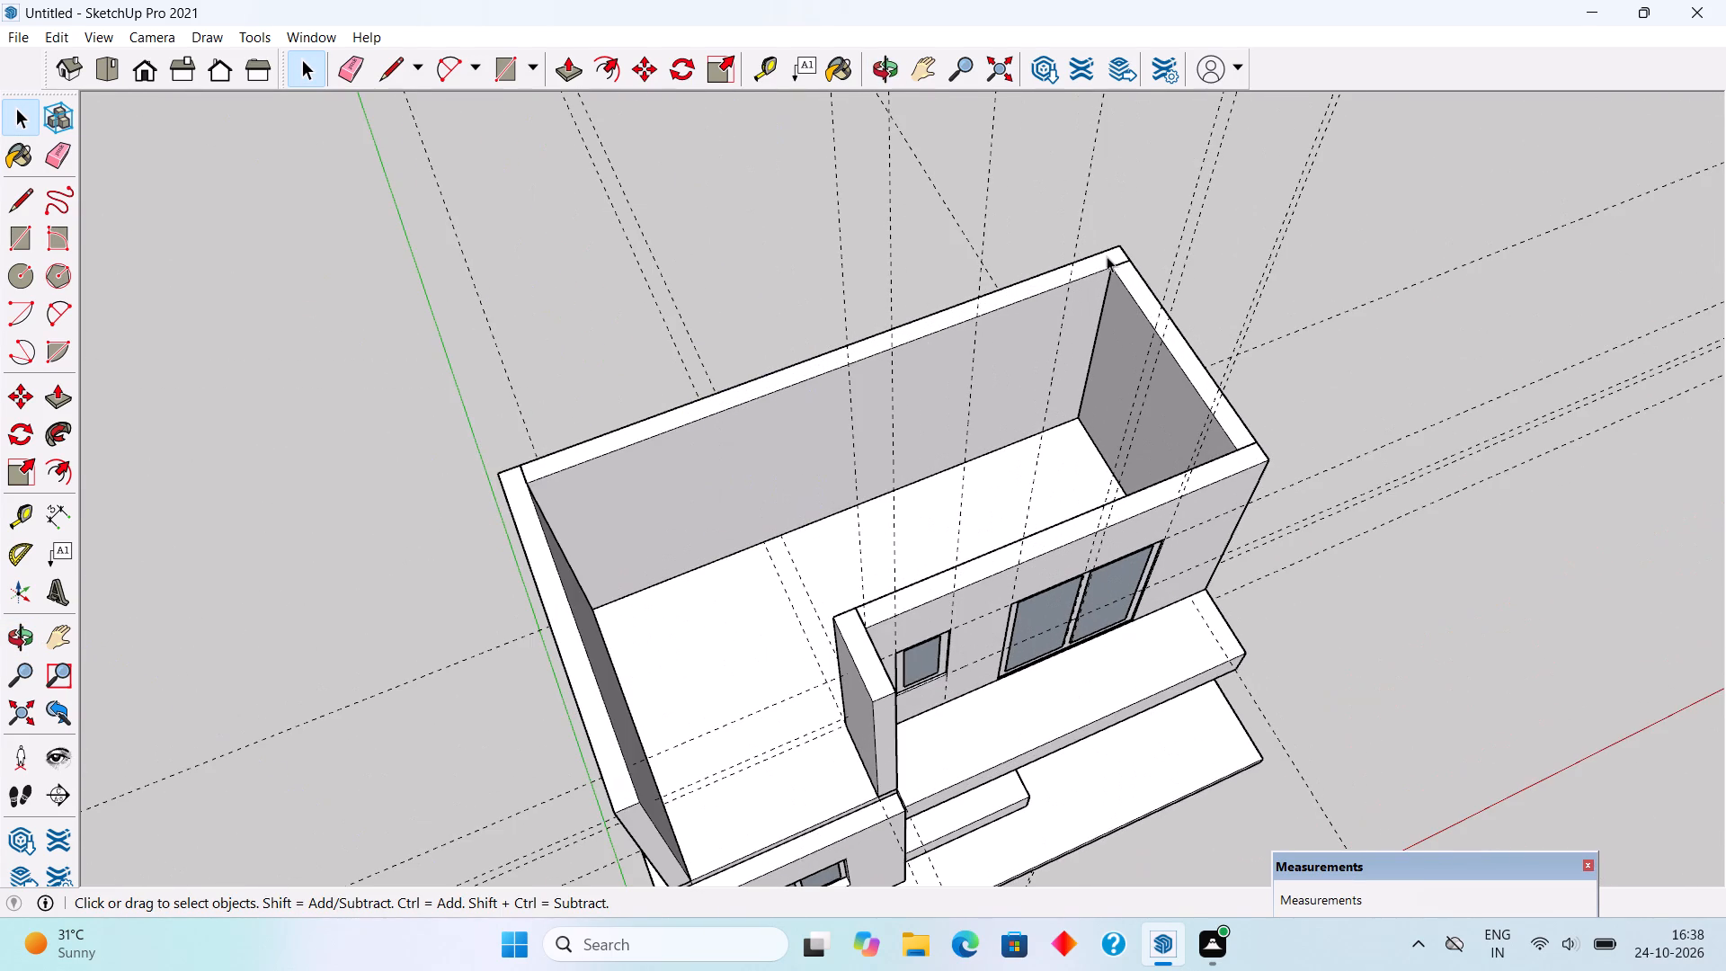
{"action": "key", "text": "r"}
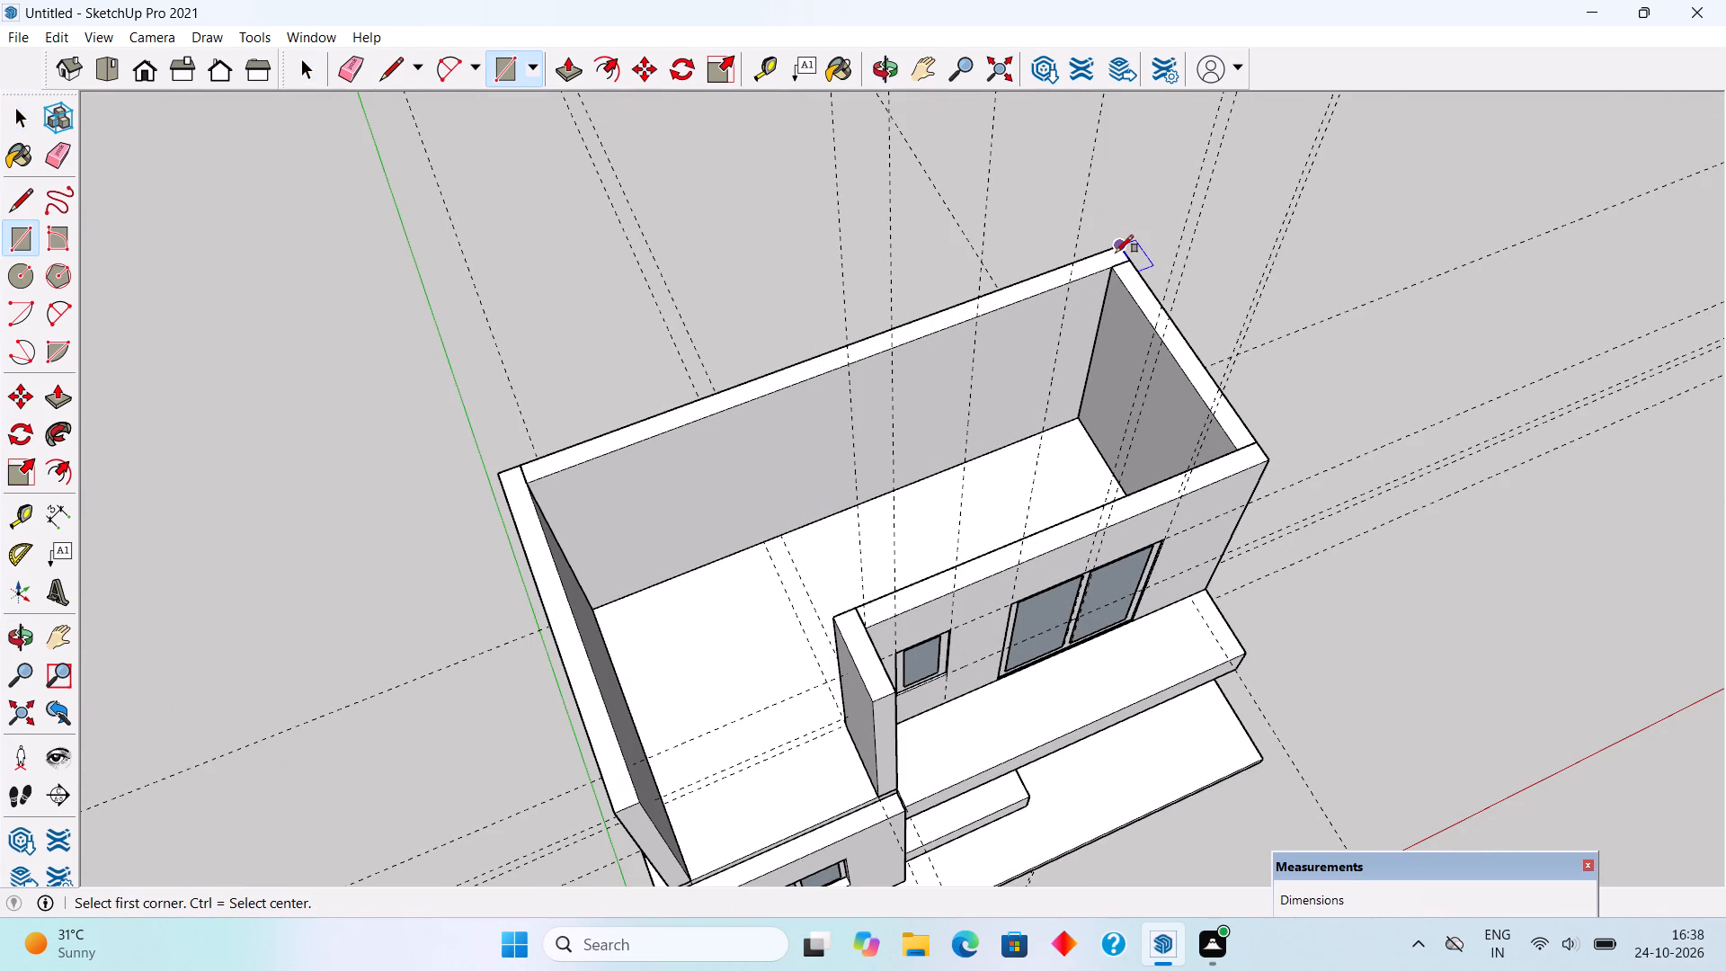
{"action": "left_click", "coordinate": [1116, 253]}
{"action": "scroll", "coordinate": [965, 536], "scroll_direction": "down", "scroll_amount": 2}
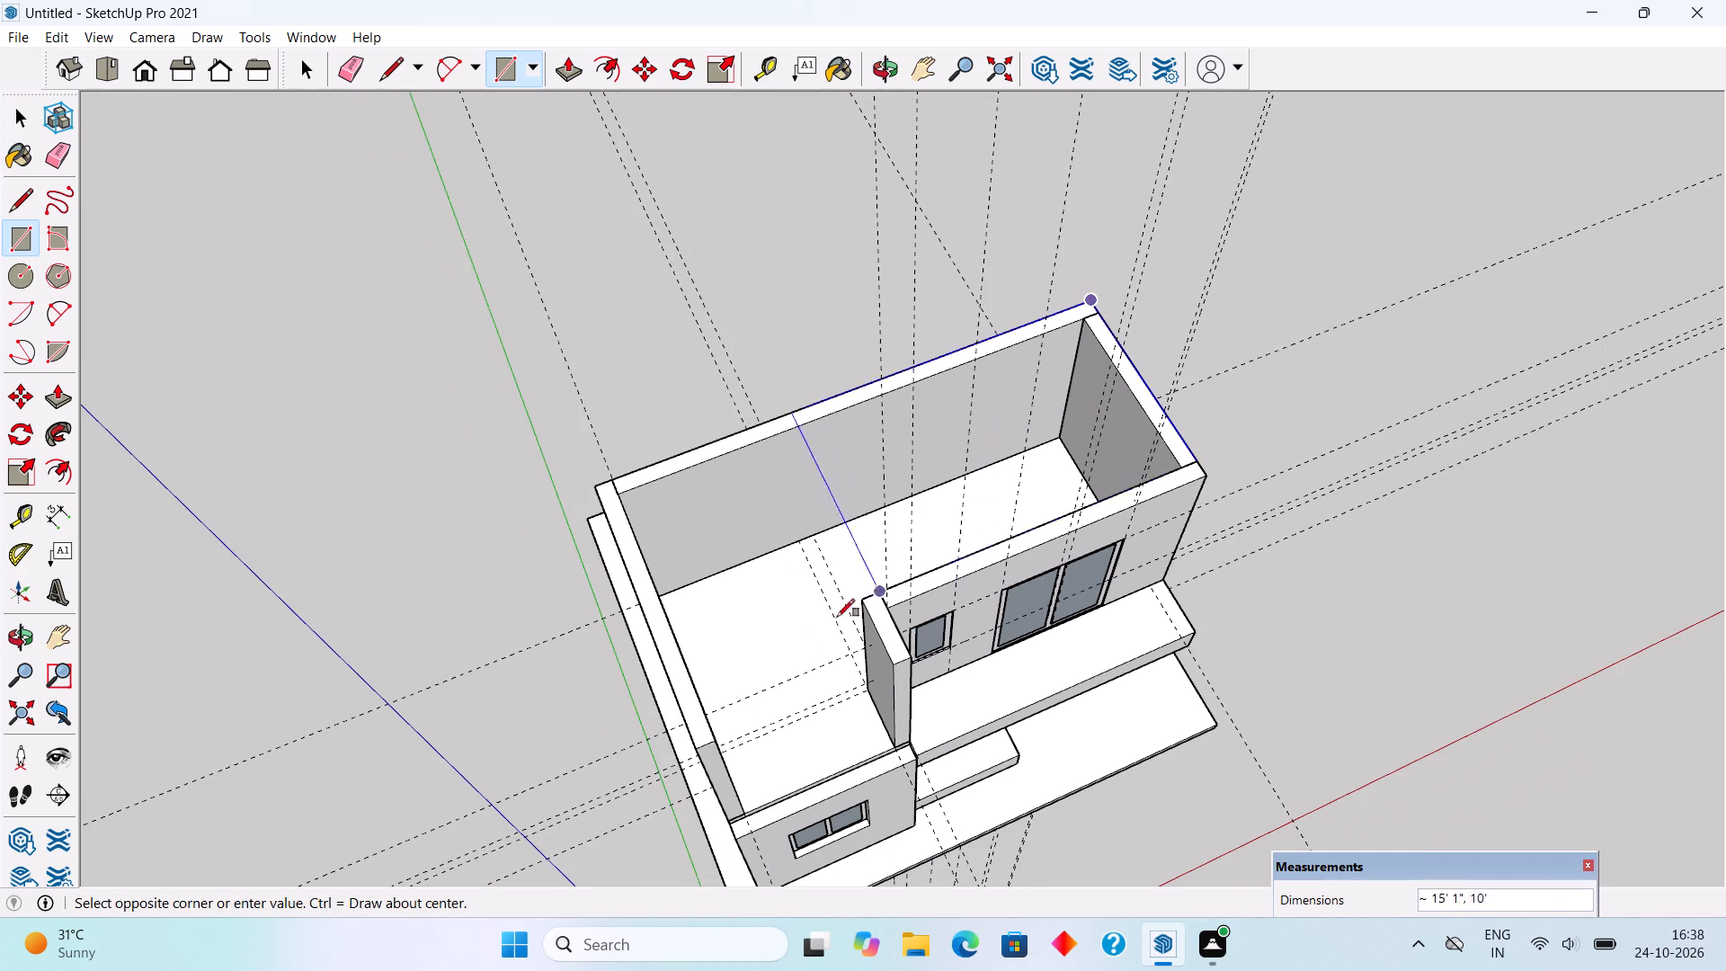
{"action": "left_click", "coordinate": [698, 752]}
{"action": "key", "text": "p"}
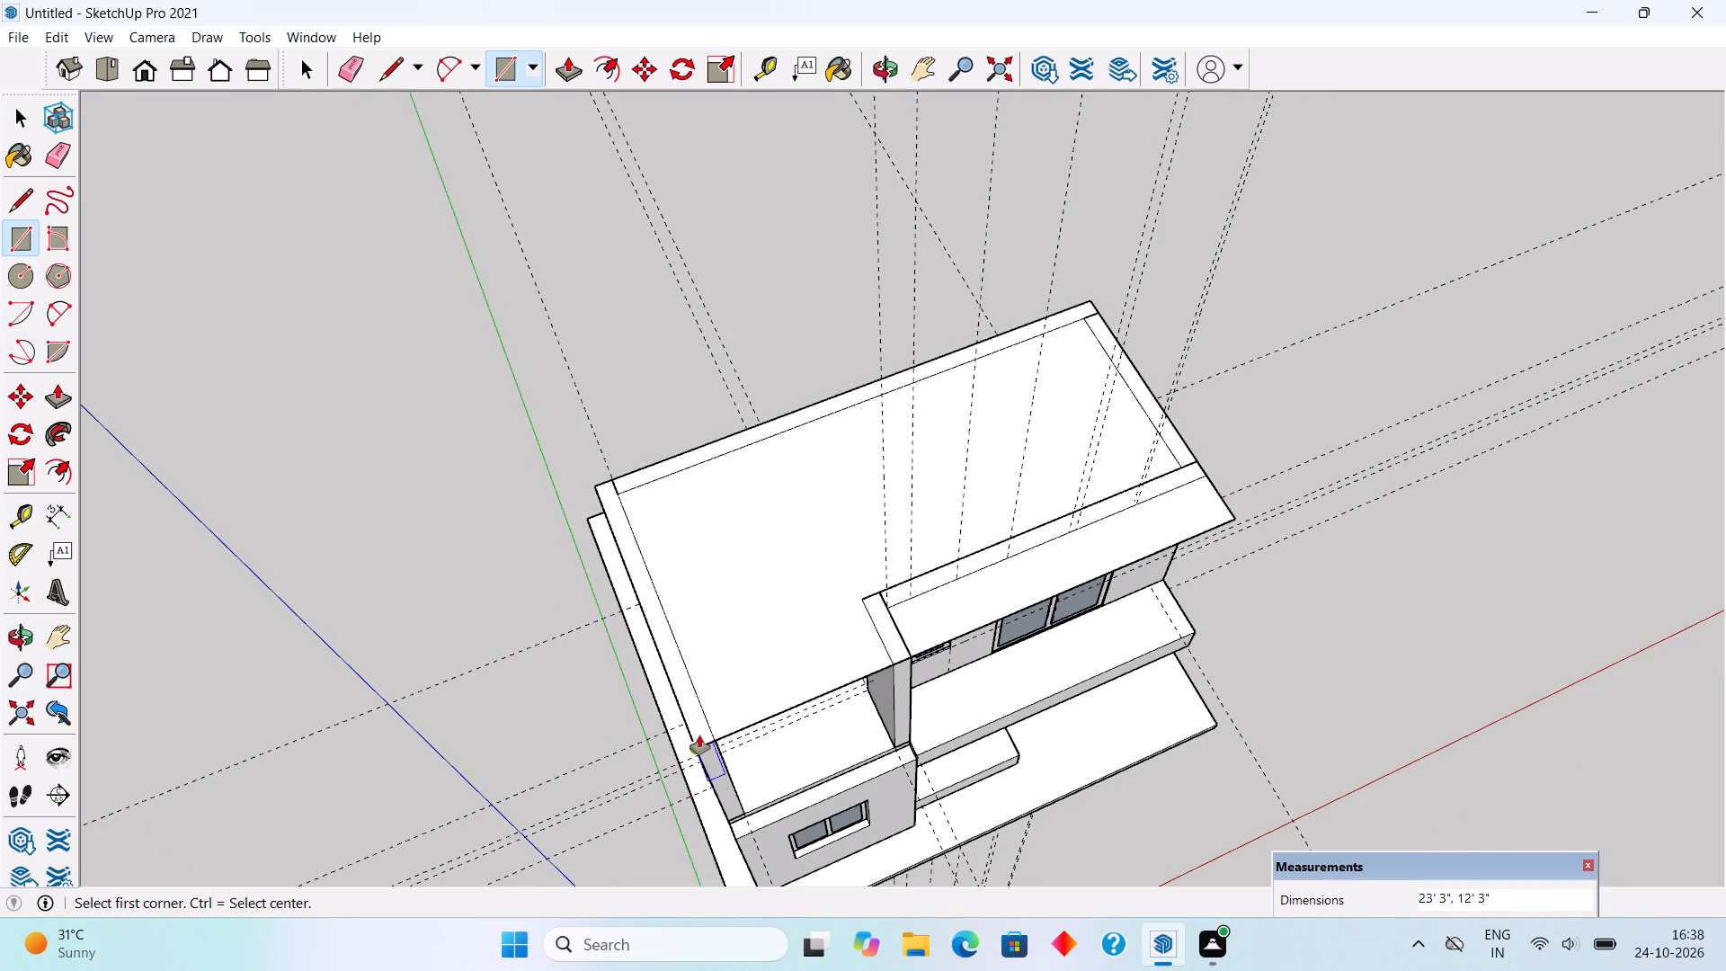
{"action": "left_click", "coordinate": [702, 732]}
{"action": "type", "text": "6\""}
{"action": "key", "text": "Return"}
{"action": "key", "text": "space"}
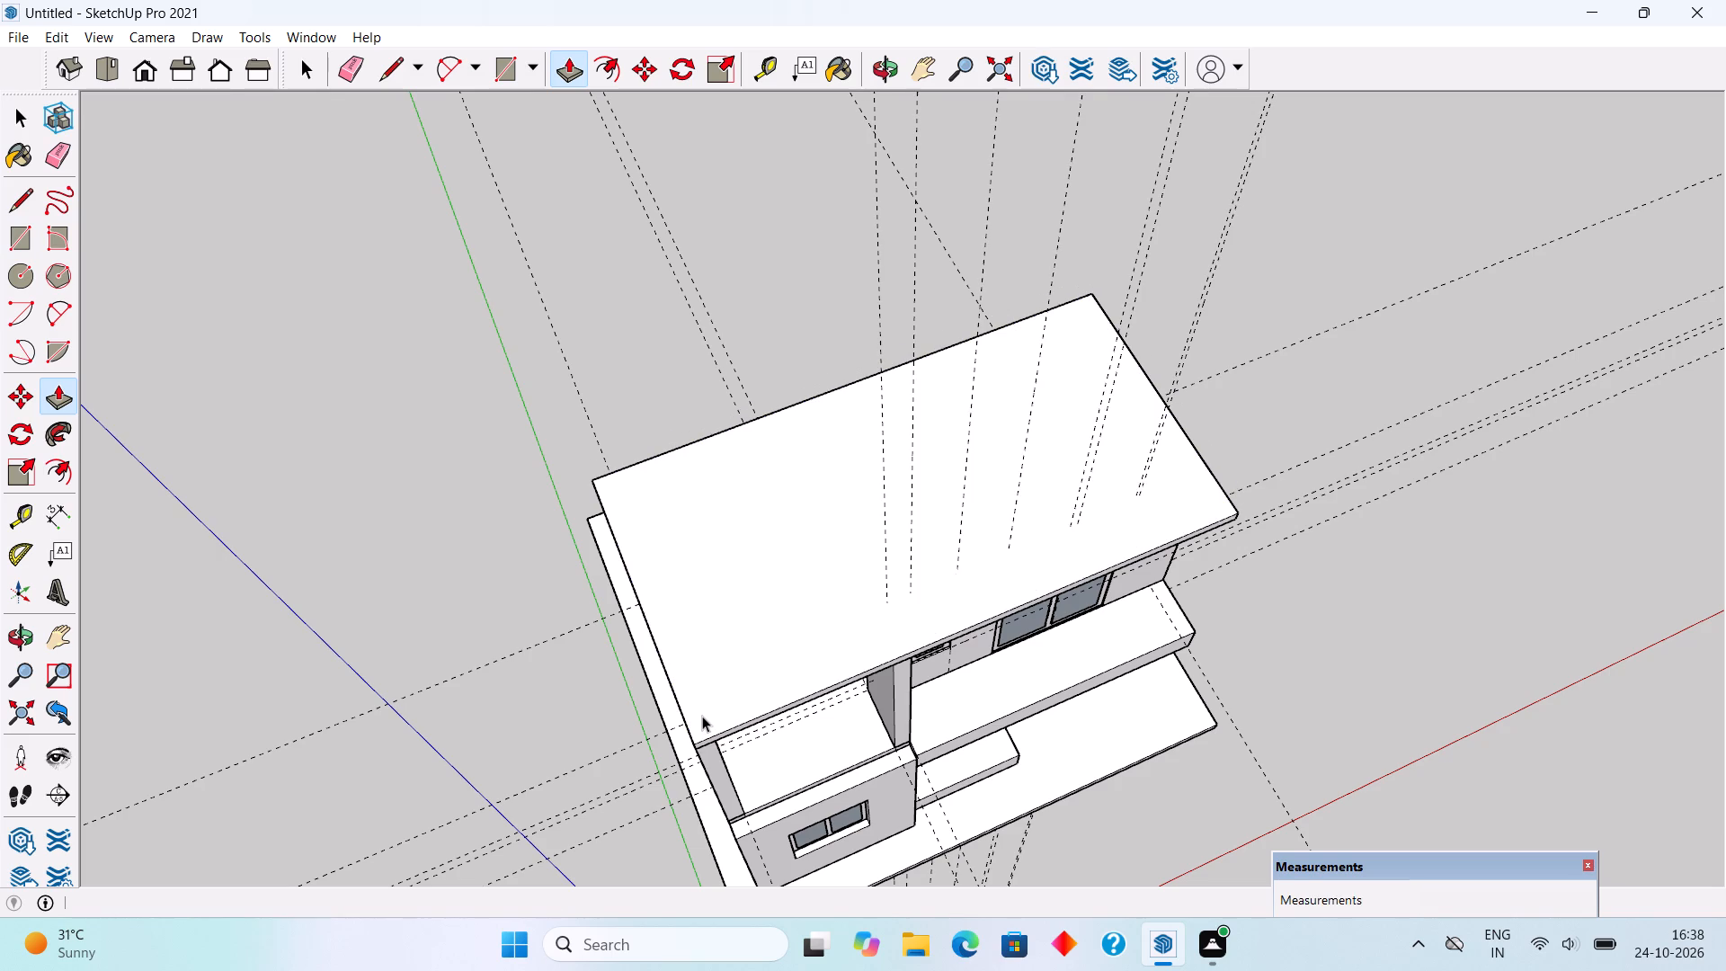
Make the new top roof slab a group.
{"action": "middle_click_drag", "start_coordinate": [811, 537], "coordinate": [627, 187]}
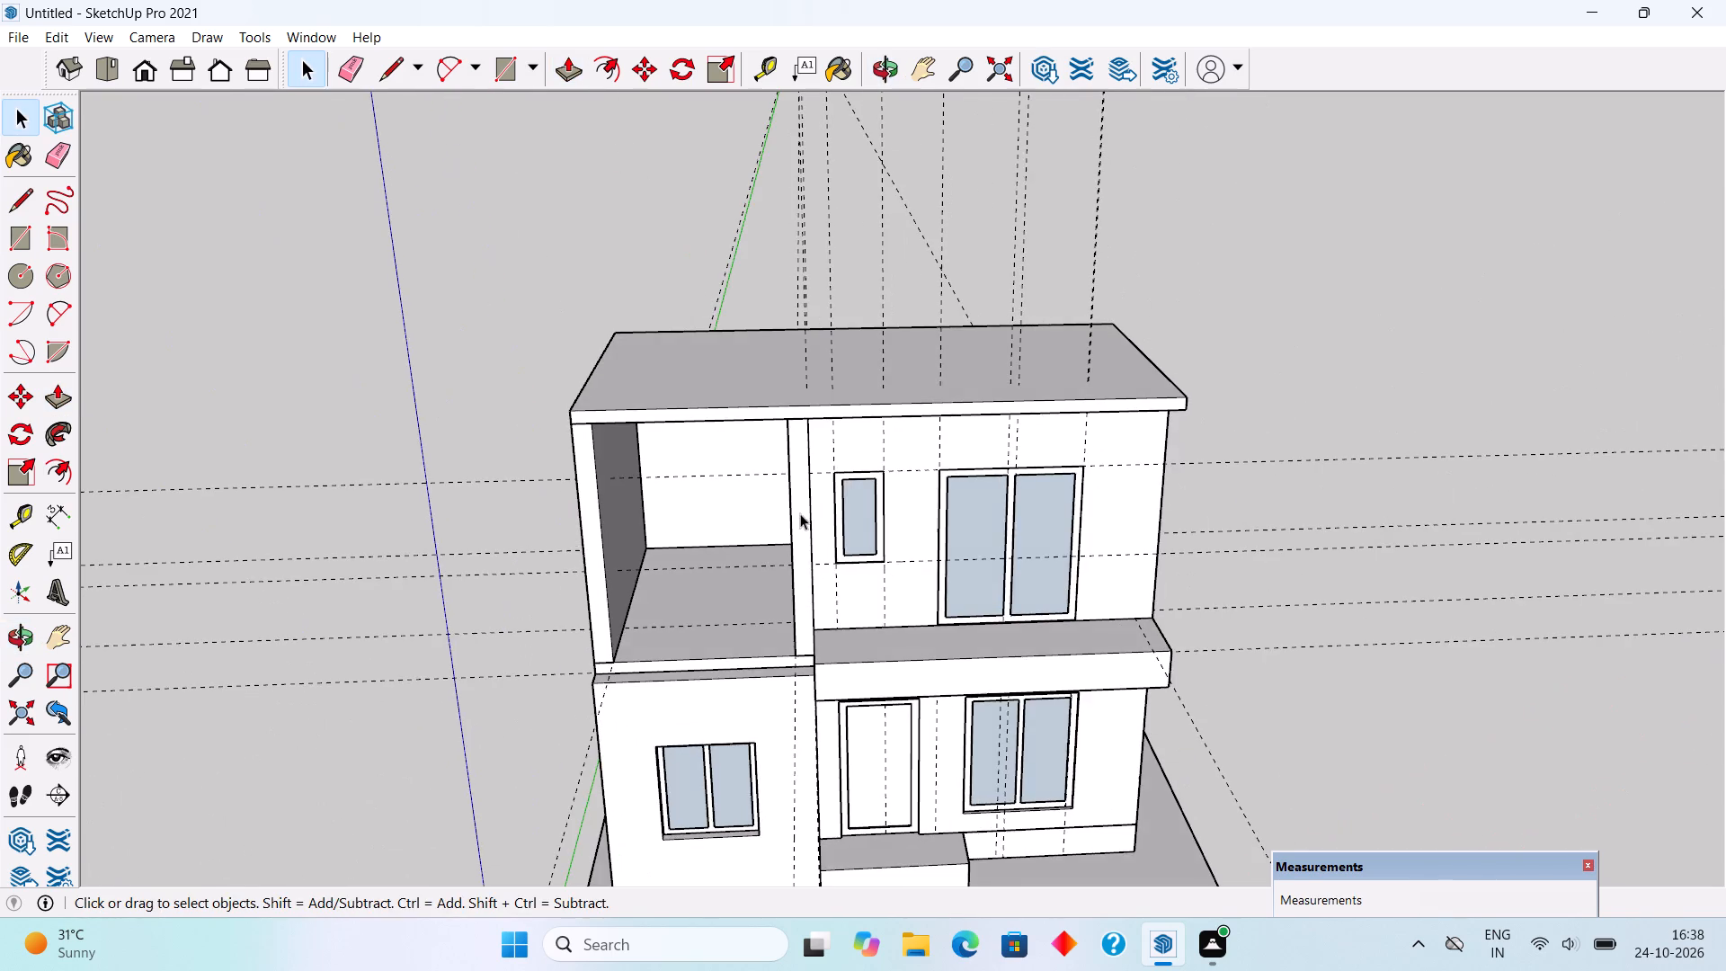
{"action": "middle_click_drag", "start_coordinate": [765, 458], "coordinate": [724, 289]}
{"action": "scroll", "coordinate": [724, 289], "scroll_direction": "up", "scroll_amount": 2}
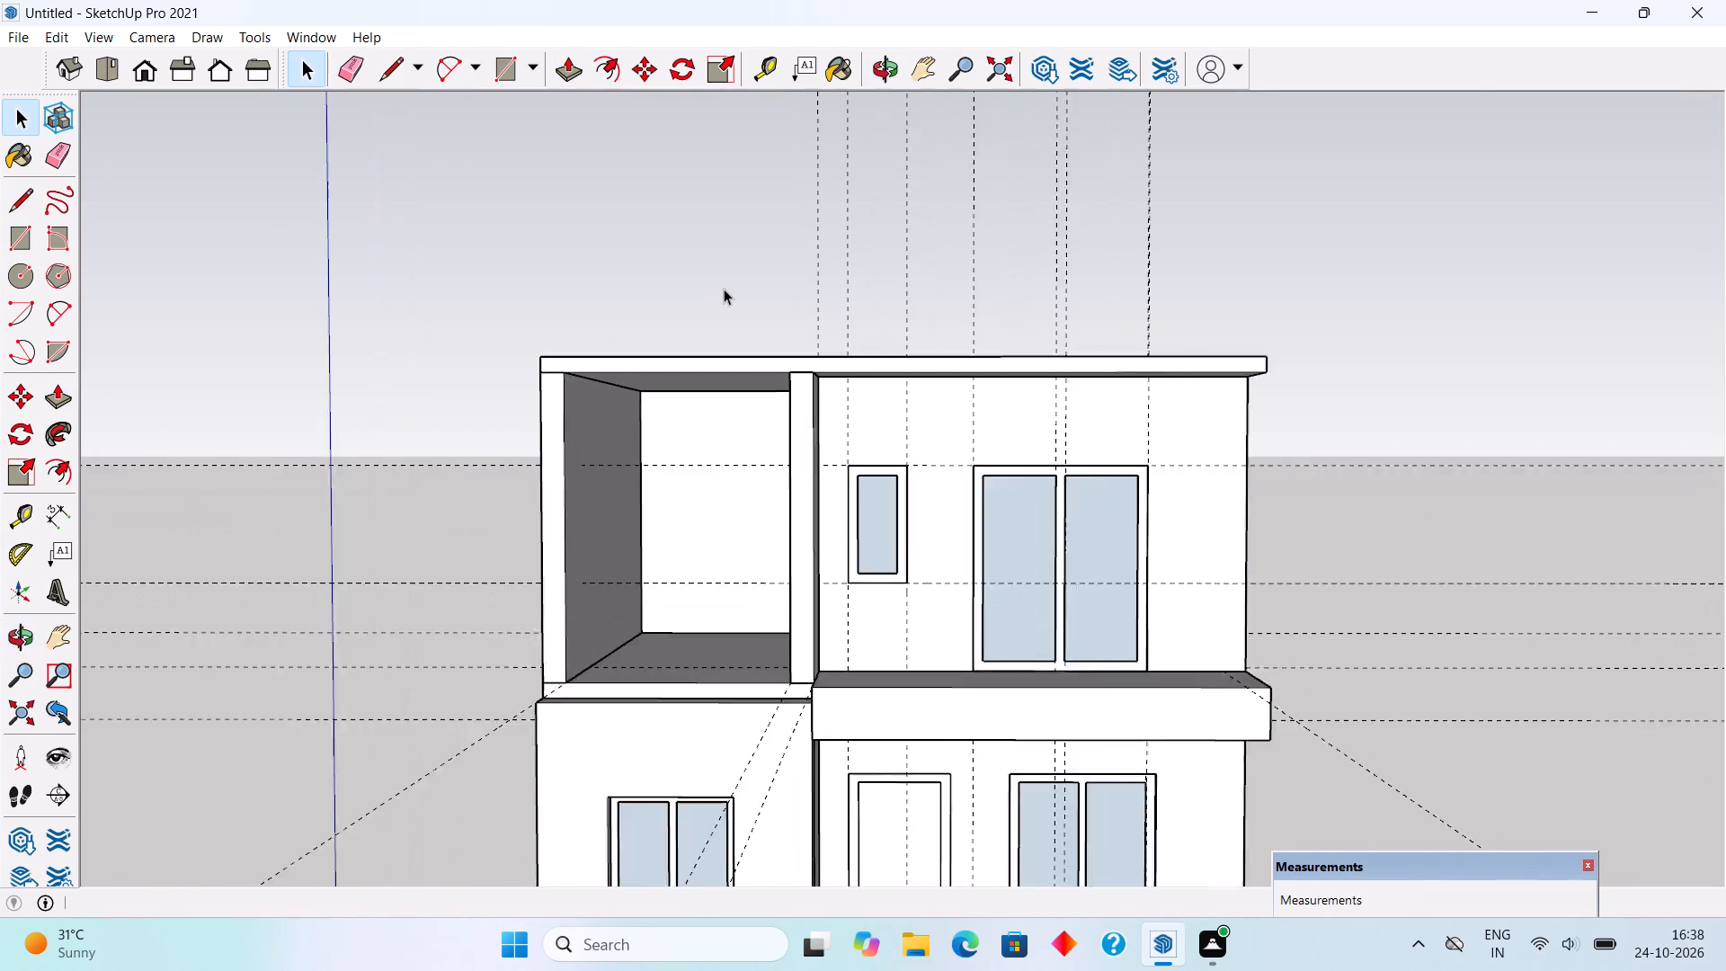
{"action": "scroll", "coordinate": [724, 289], "scroll_direction": "up", "scroll_amount": 1}
{"action": "middle_click_drag", "start_coordinate": [814, 370], "coordinate": [814, 414]}
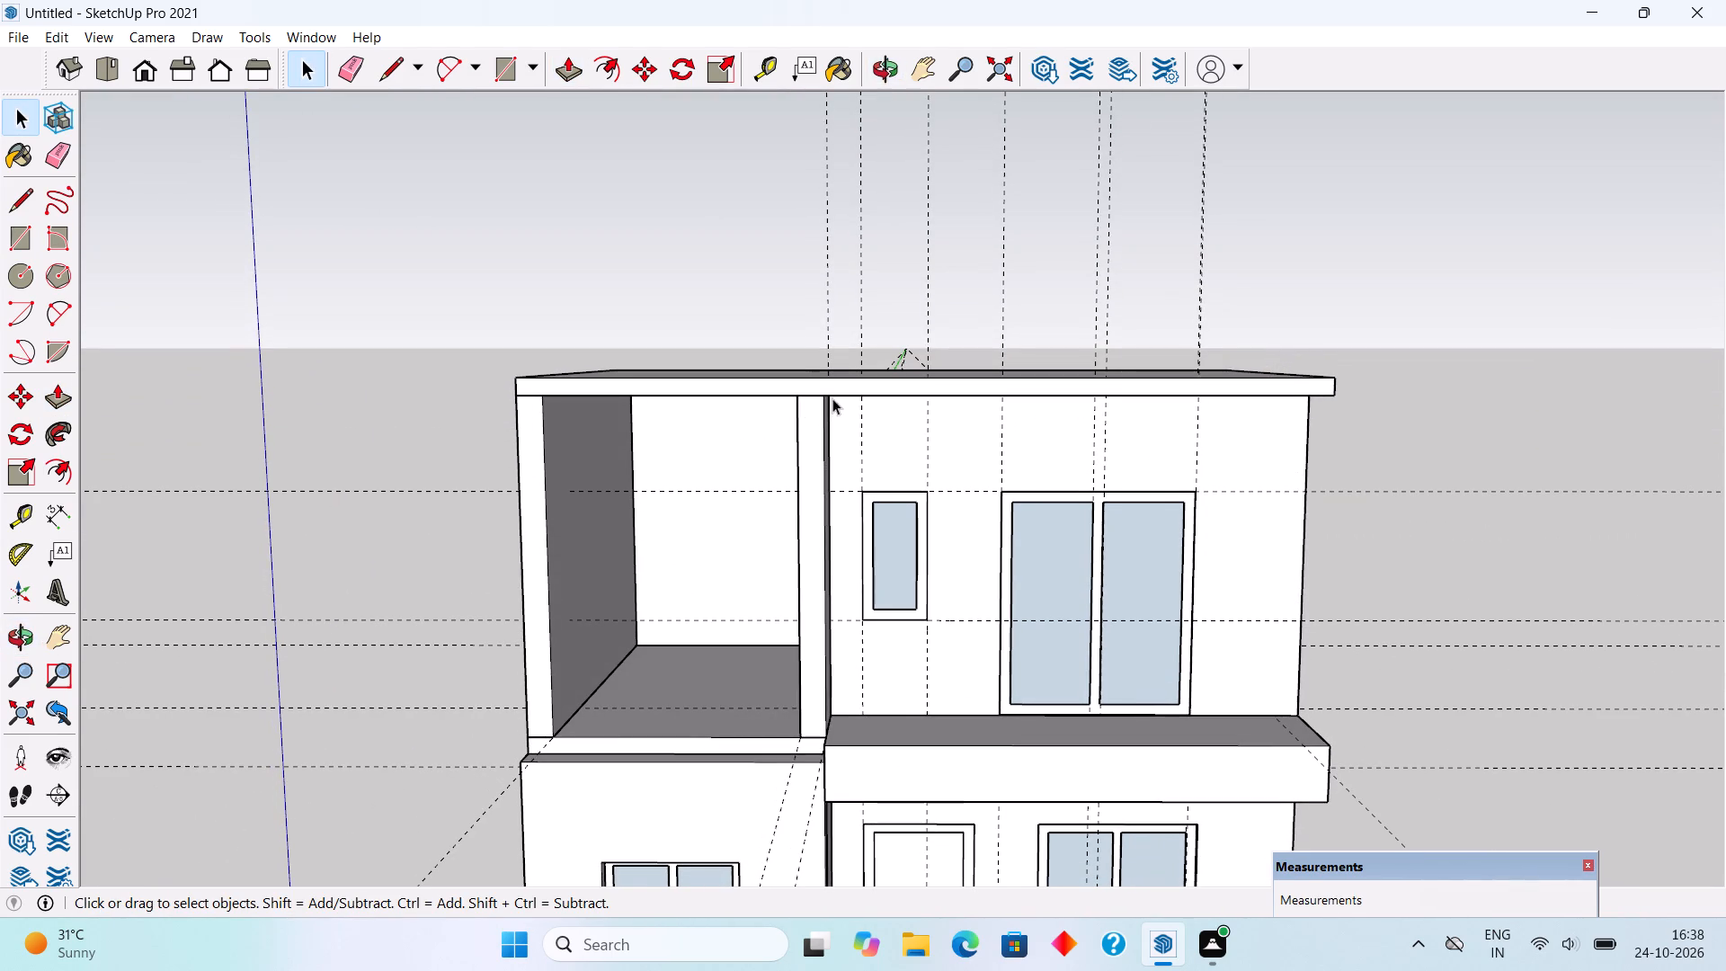
{"action": "triple_click", "coordinate": [839, 387]}
{"action": "right_click", "coordinate": [842, 384]}
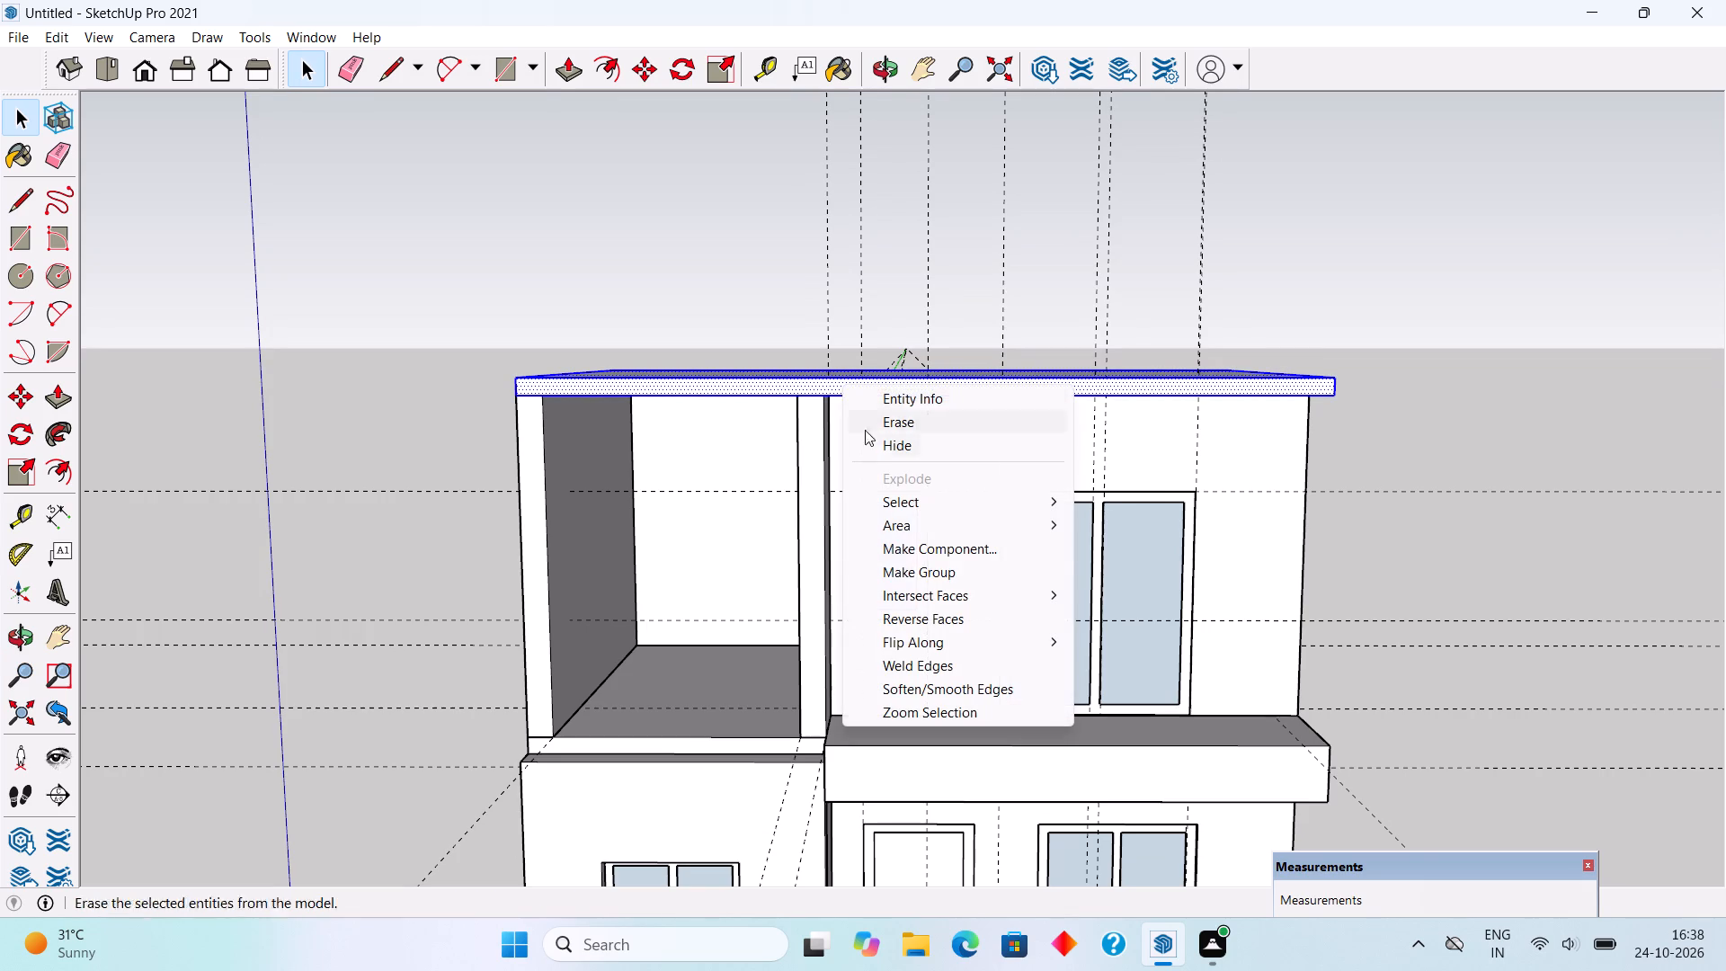
{"action": "left_click", "coordinate": [917, 572]}
Inside the top roof group, split the front face at the canopy-side wall's corner and push the part above the windows flush with the window wall.
{"action": "triple_click", "coordinate": [808, 381]}
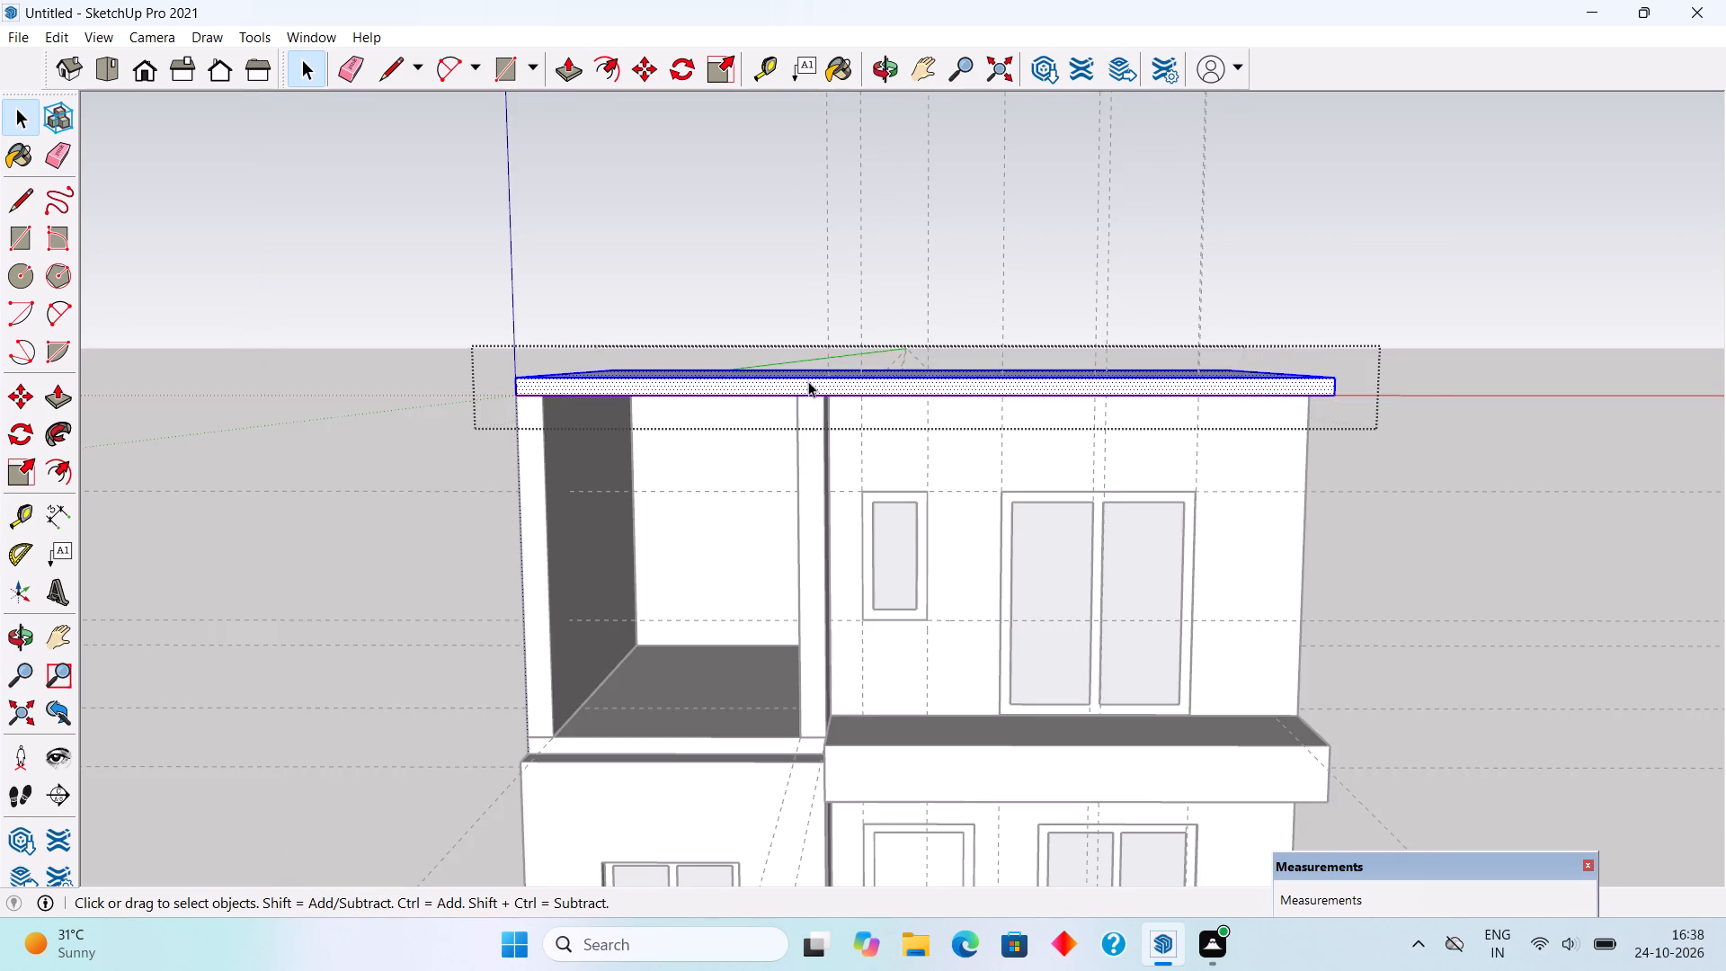
{"action": "scroll", "coordinate": [825, 385], "scroll_direction": "up", "scroll_amount": 15}
{"action": "key", "text": "l"}
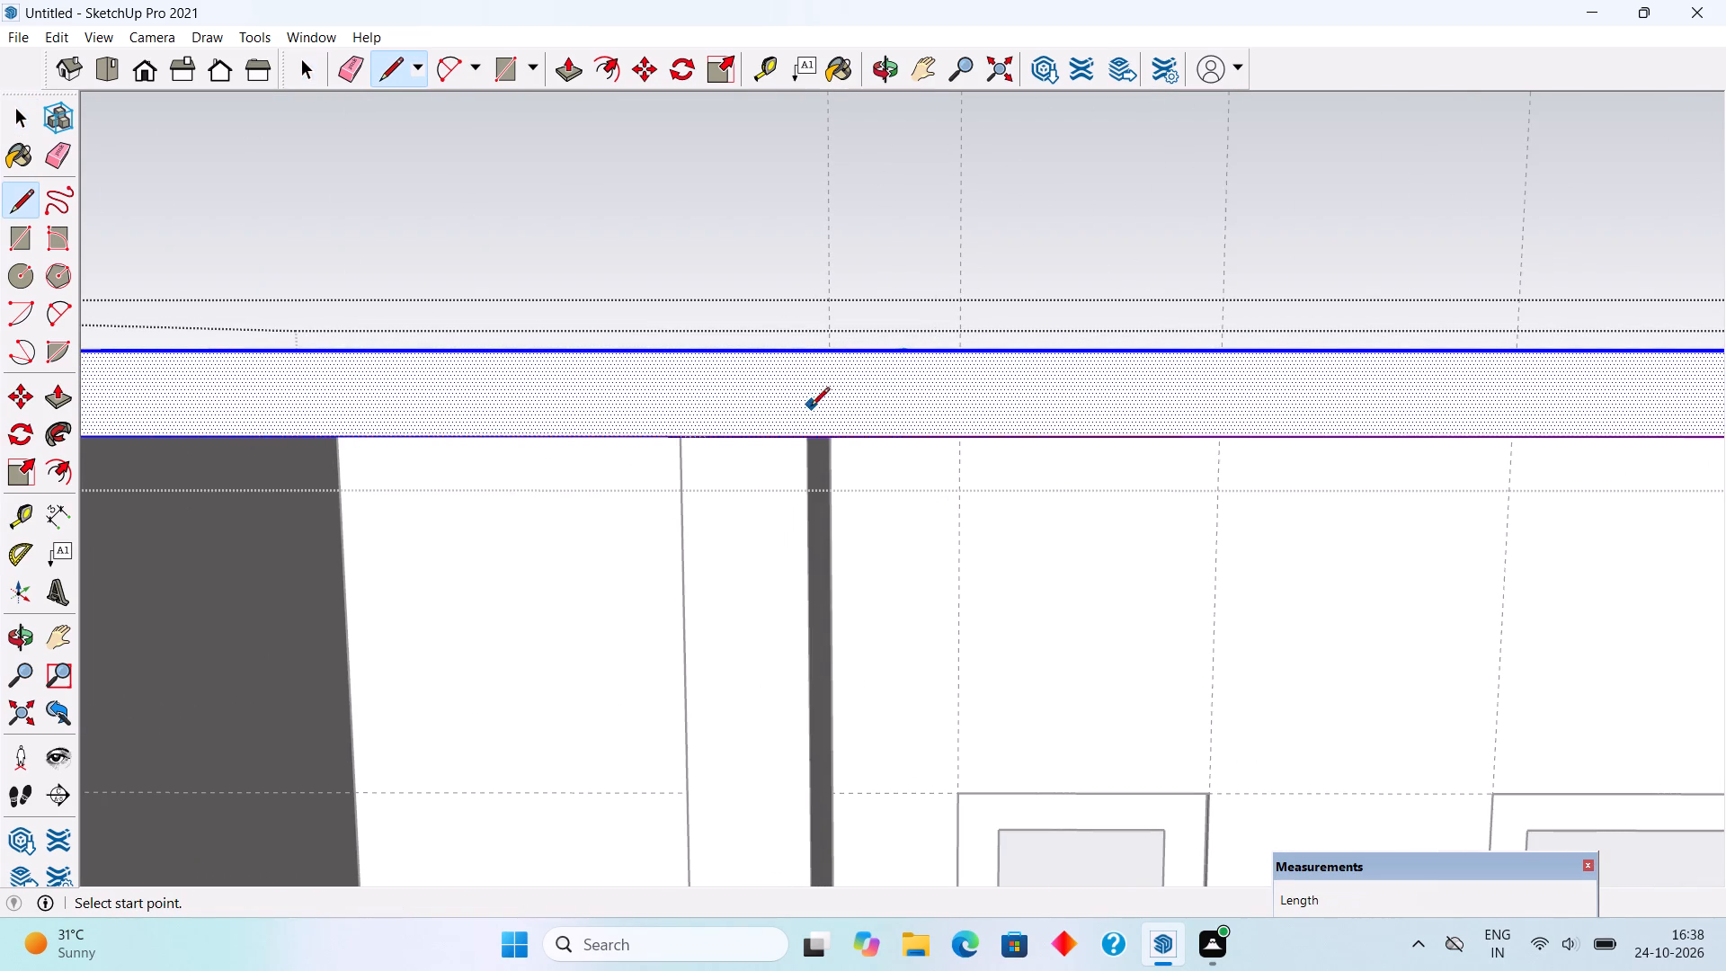
{"action": "left_click", "coordinate": [808, 439]}
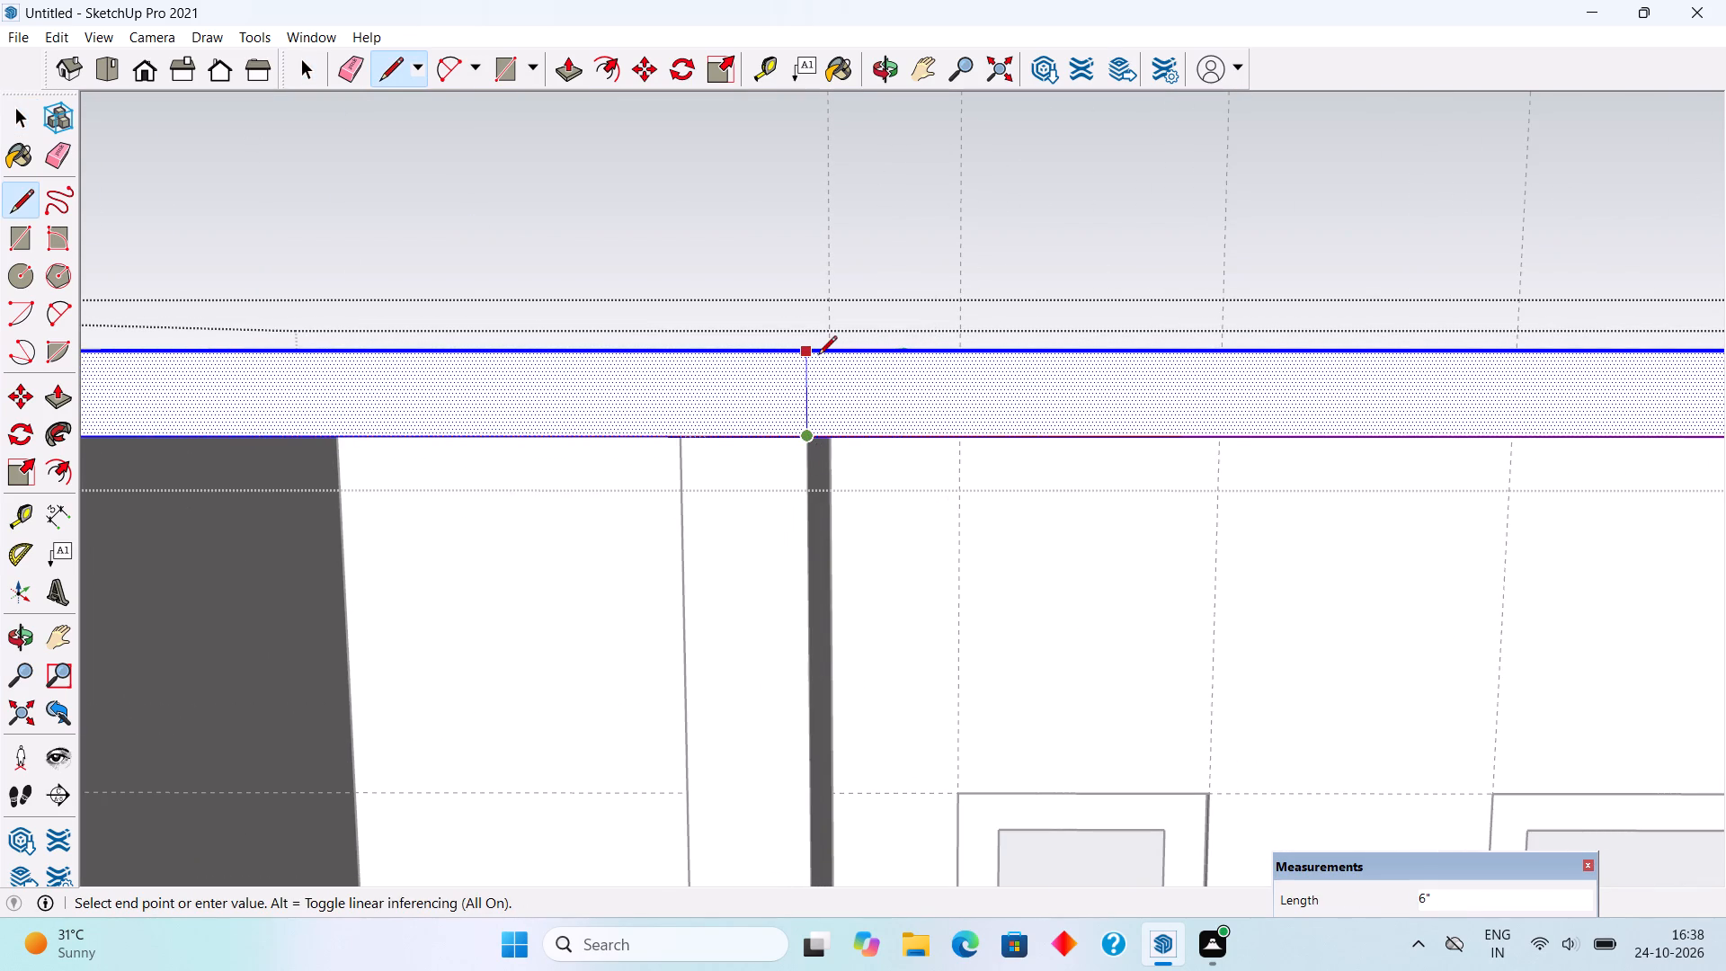
{"action": "left_click", "coordinate": [818, 356]}
{"action": "key", "text": "p"}
{"action": "left_click_drag", "start_coordinate": [872, 360], "coordinate": [876, 370]}
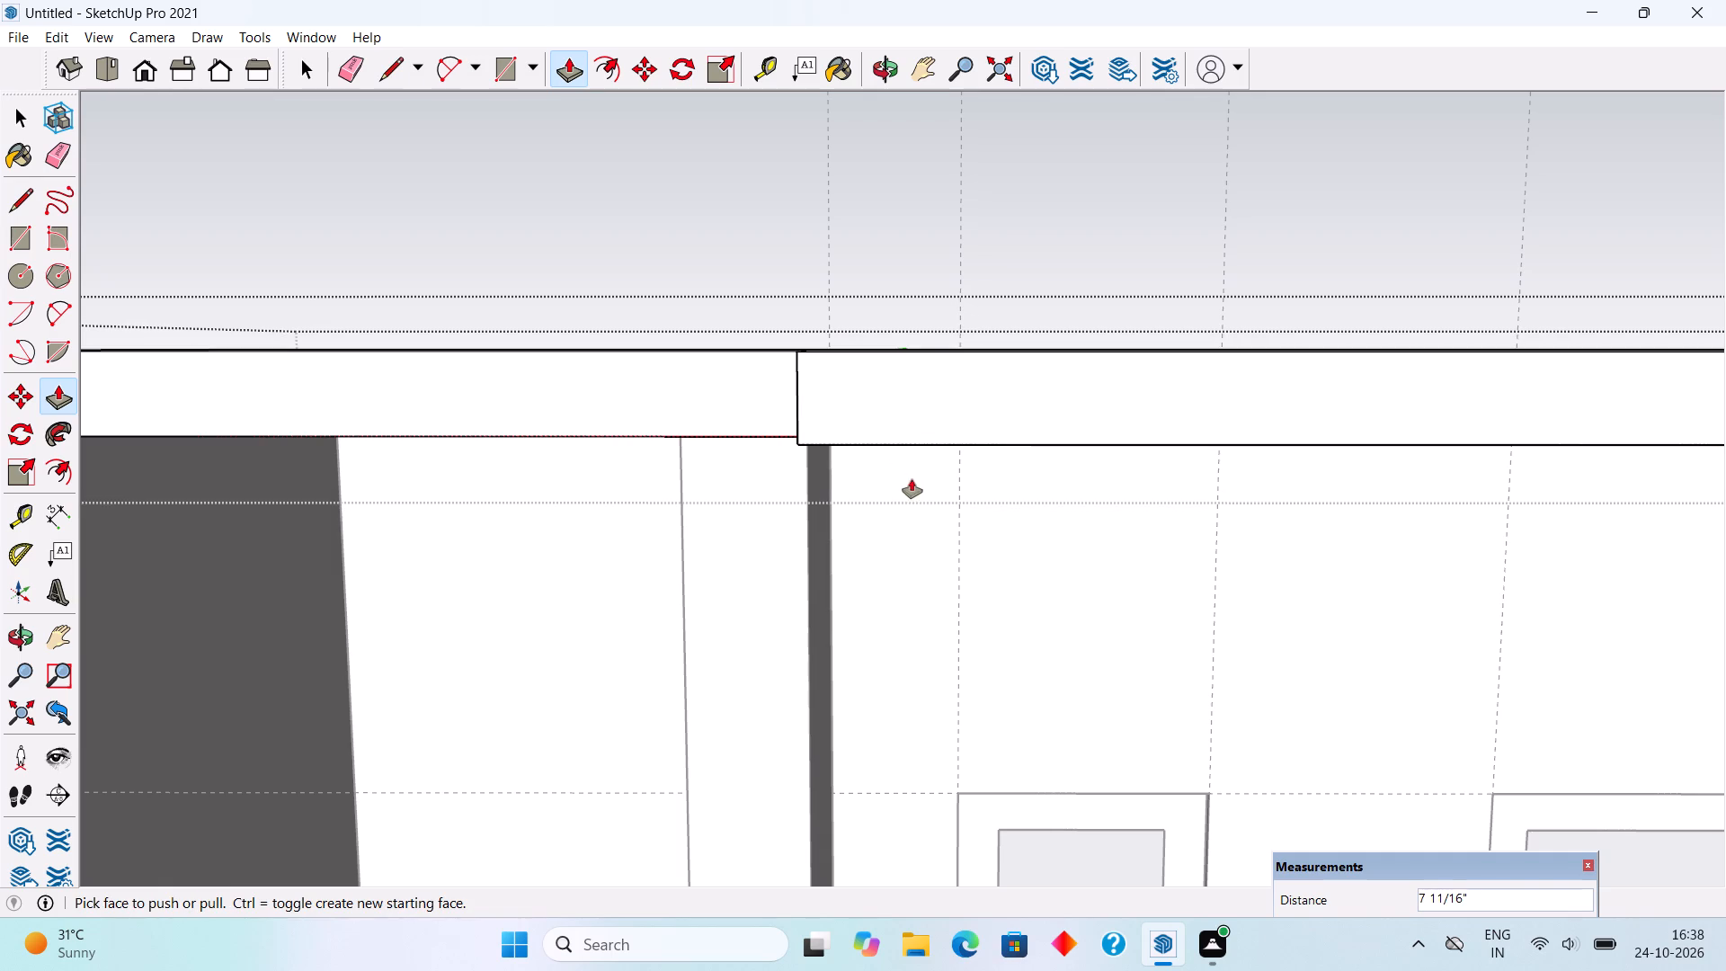
{"action": "left_click", "coordinate": [892, 423]}
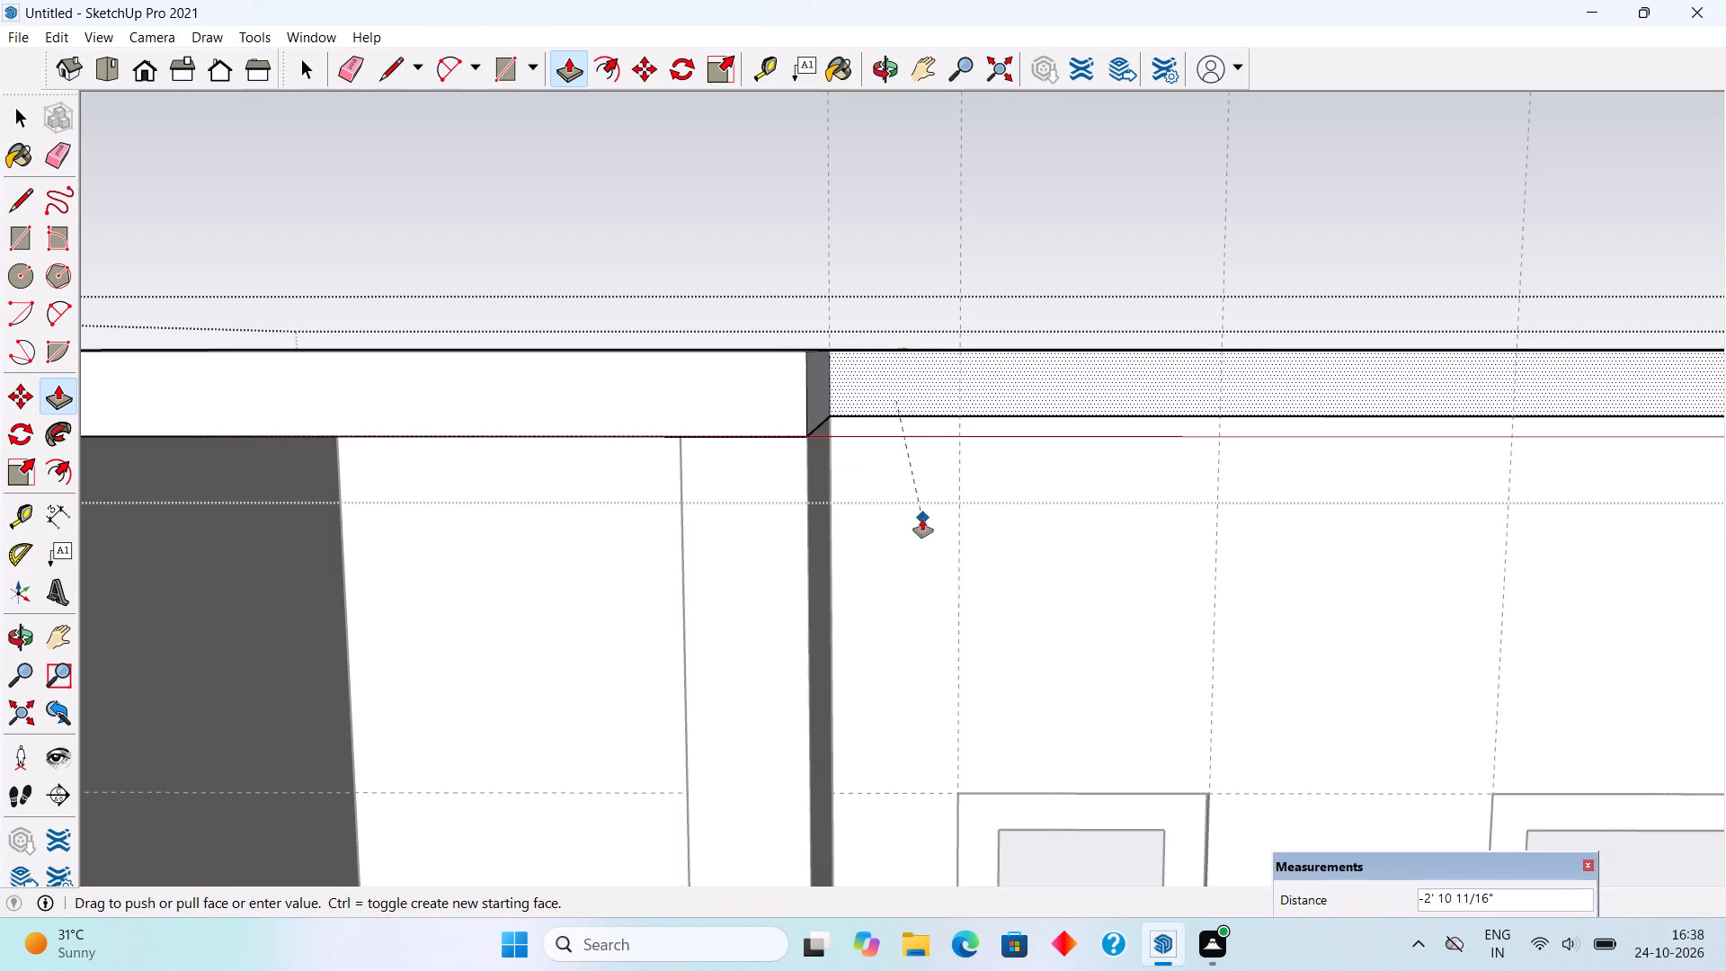
{"action": "left_click", "coordinate": [922, 519]}
{"action": "key", "text": "space"}
{"action": "left_click", "coordinate": [687, 152]}
Measure the height of the canopy's front face.
{"action": "scroll", "coordinate": [687, 152], "scroll_direction": "down", "scroll_amount": 11}
{"action": "middle_click_drag", "start_coordinate": [678, 263], "coordinate": [687, 322]}
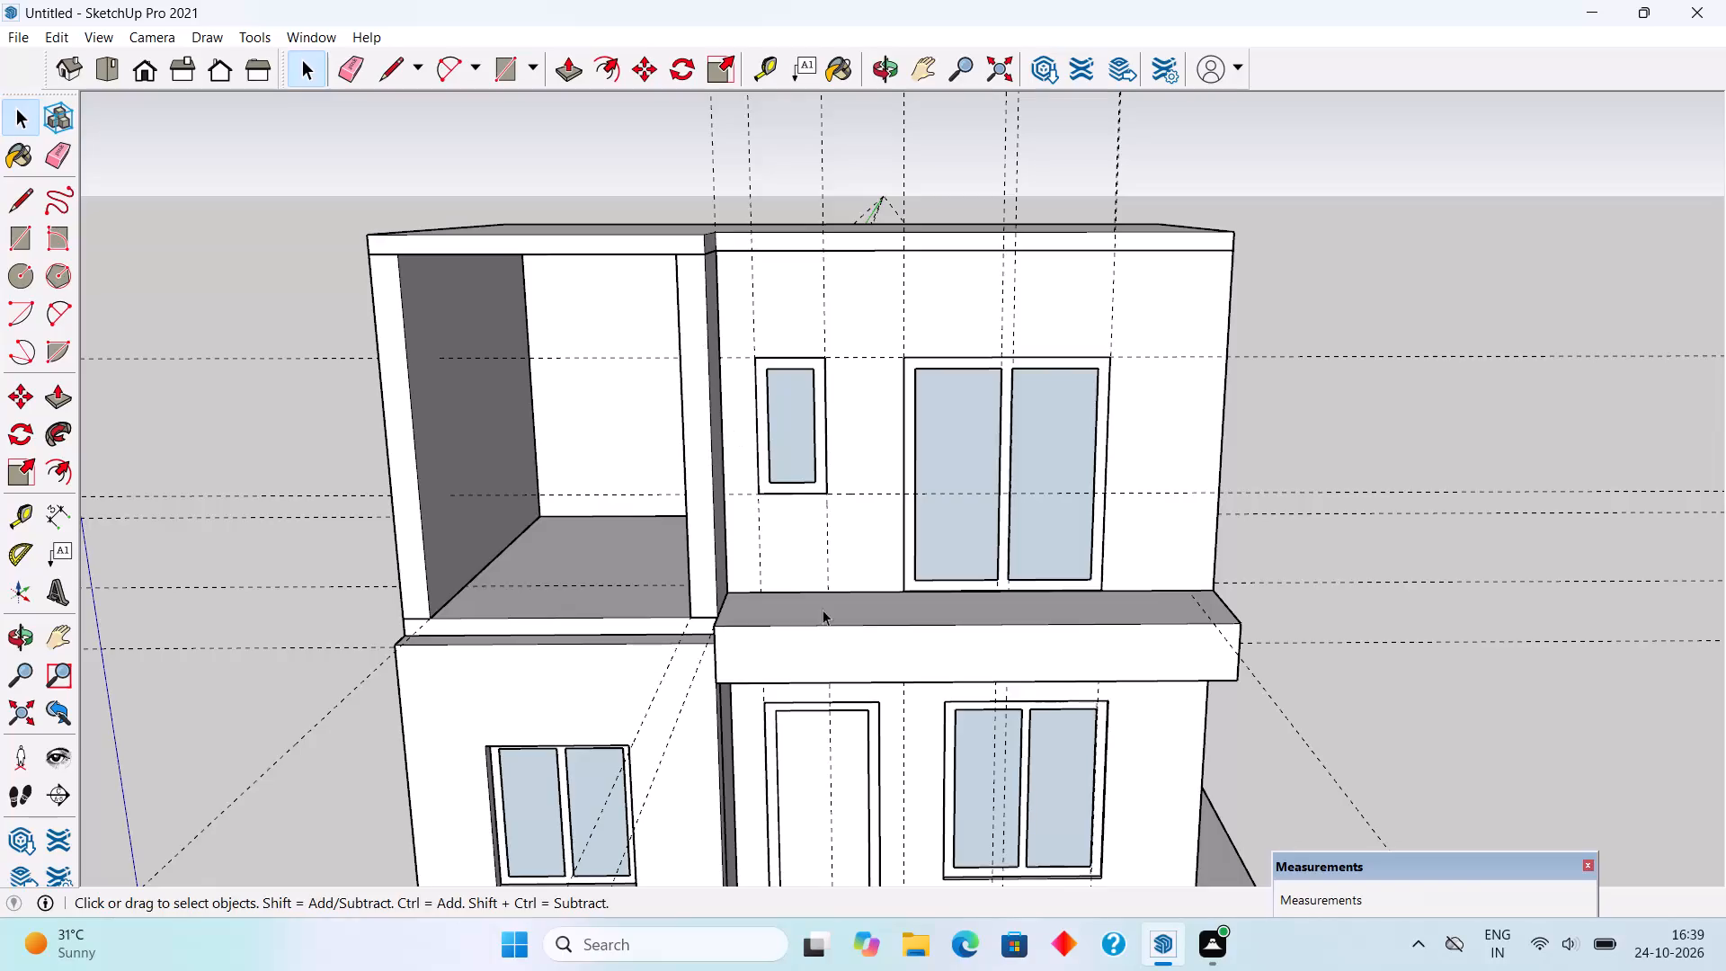
{"action": "middle_click_drag", "start_coordinate": [866, 698], "coordinate": [835, 683]}
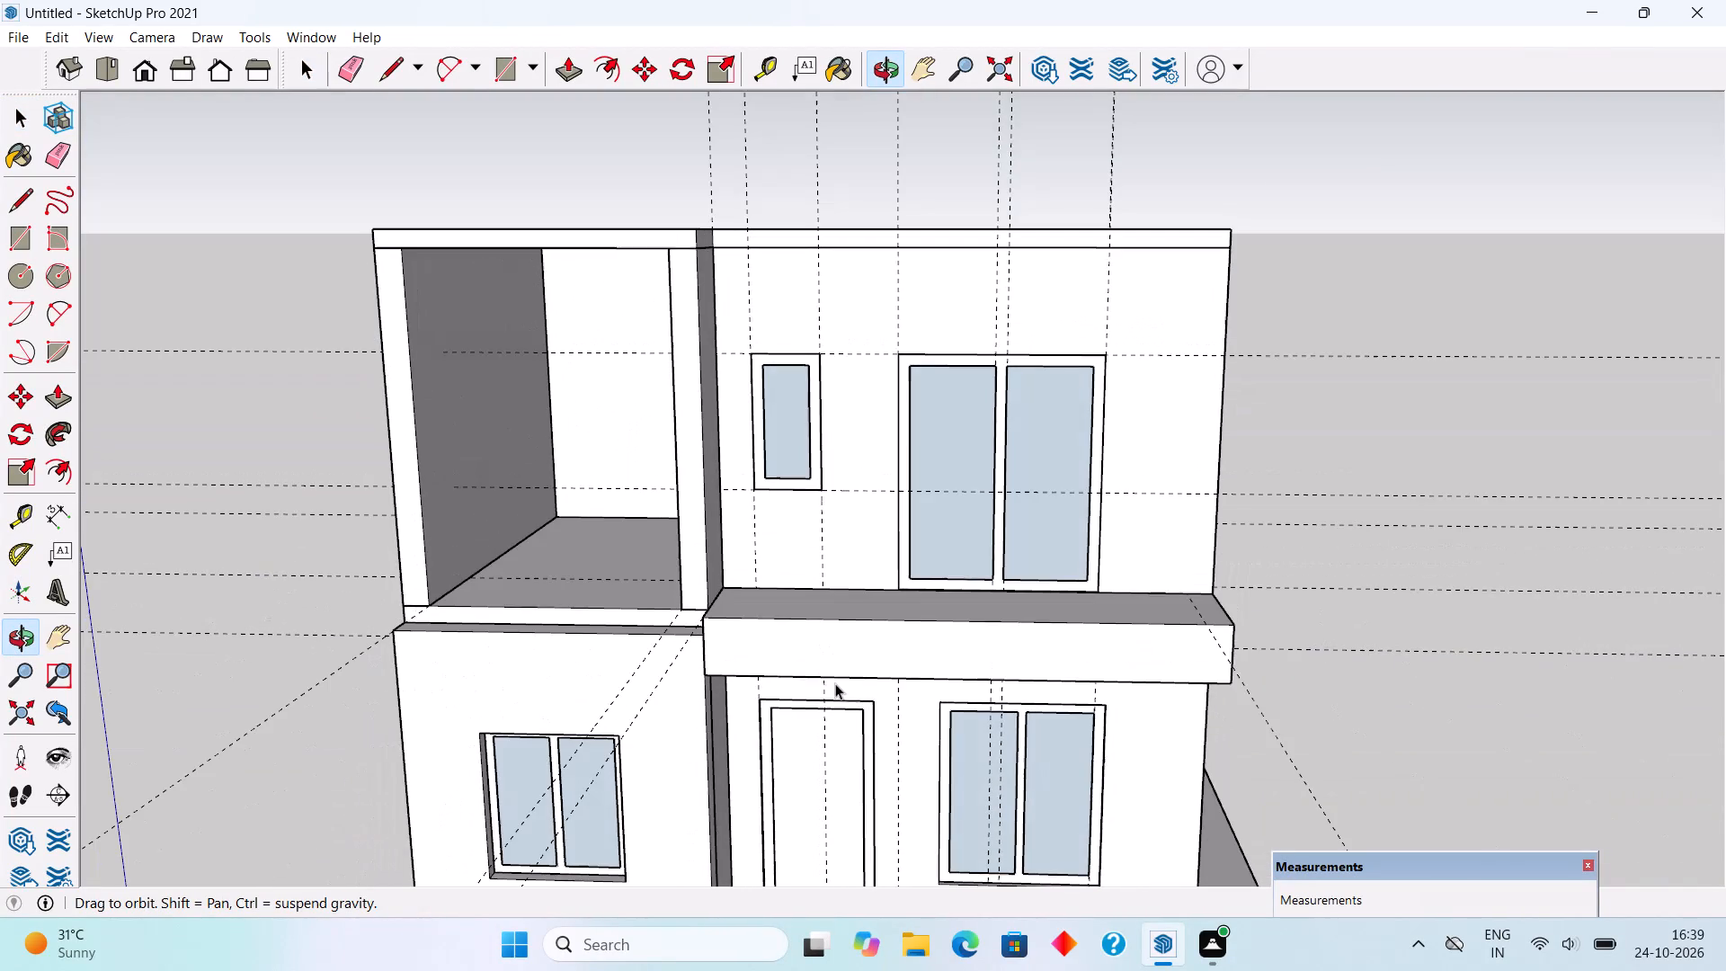
{"action": "key", "text": "t"}
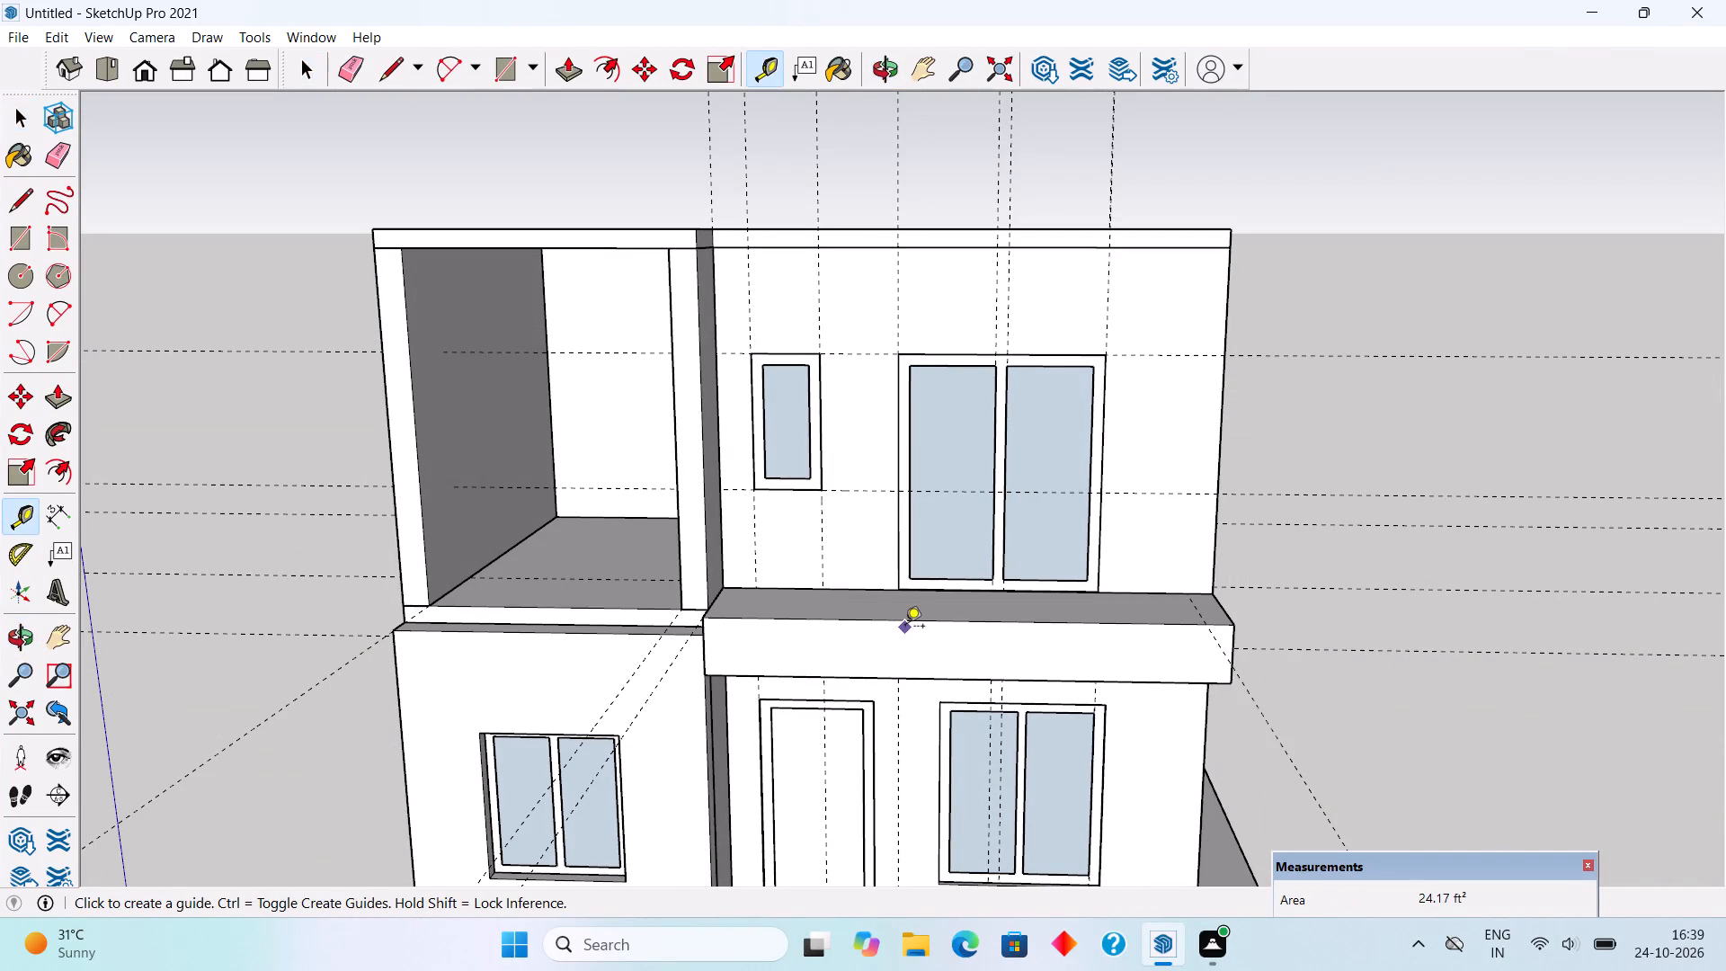
{"action": "left_click", "coordinate": [911, 624]}
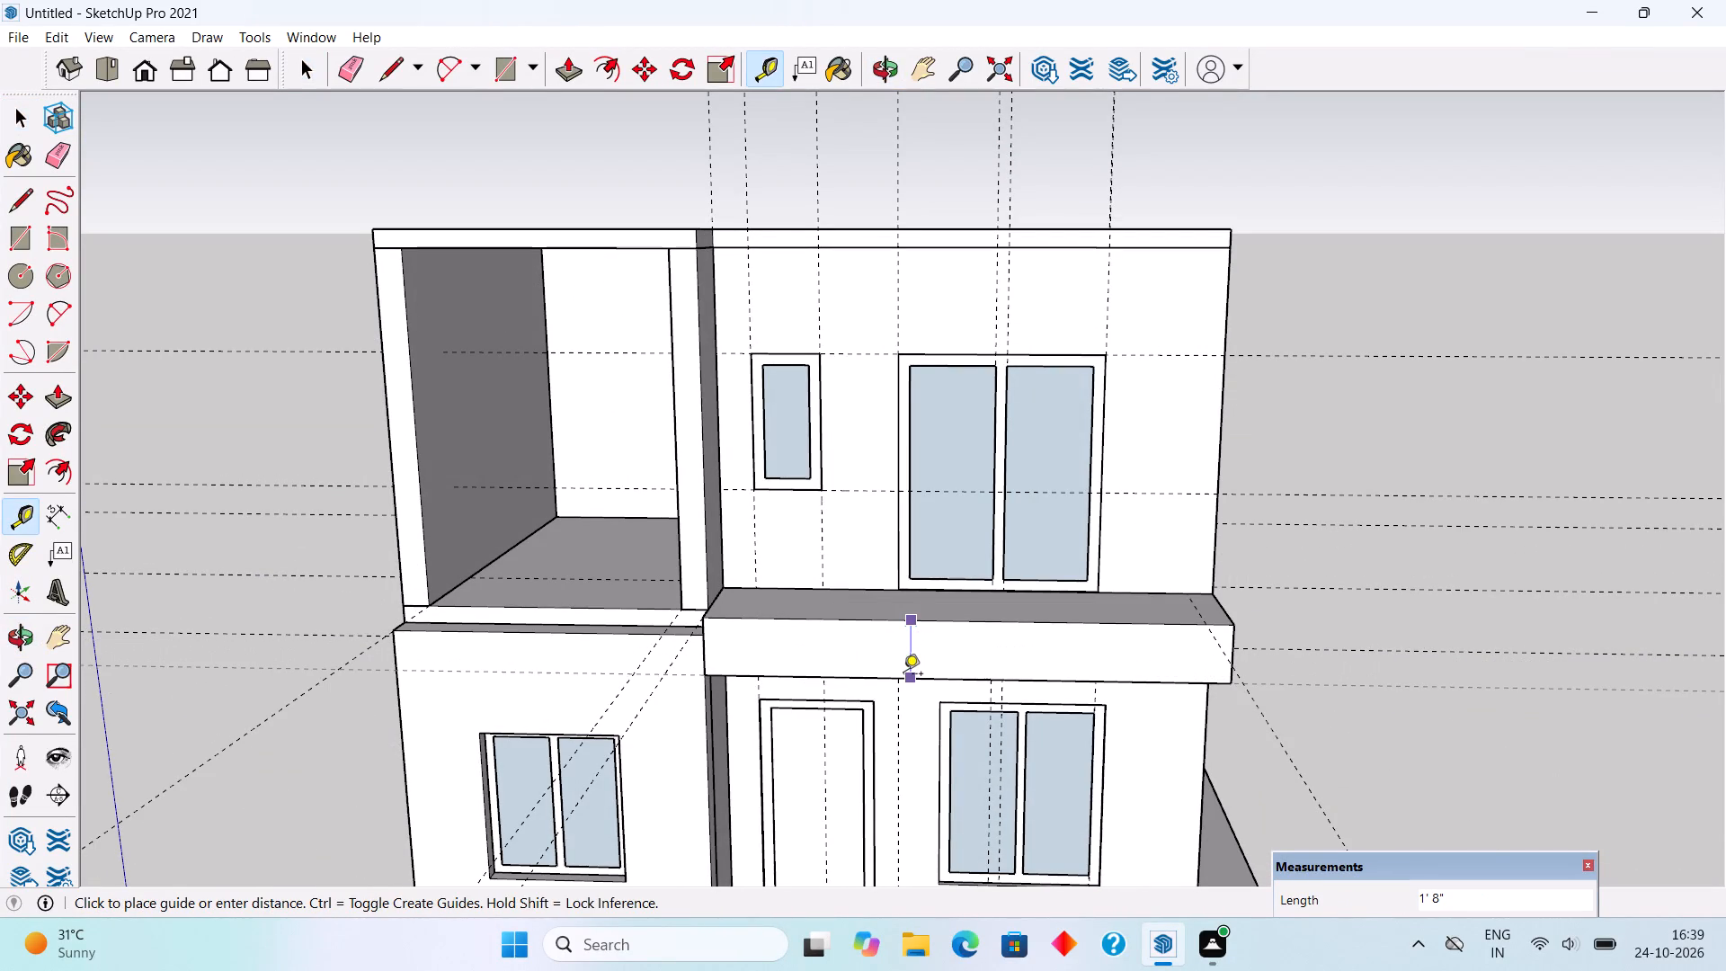
{"action": "key", "text": "space"}
{"action": "scroll", "coordinate": [920, 279], "scroll_direction": "up", "scroll_amount": 3}
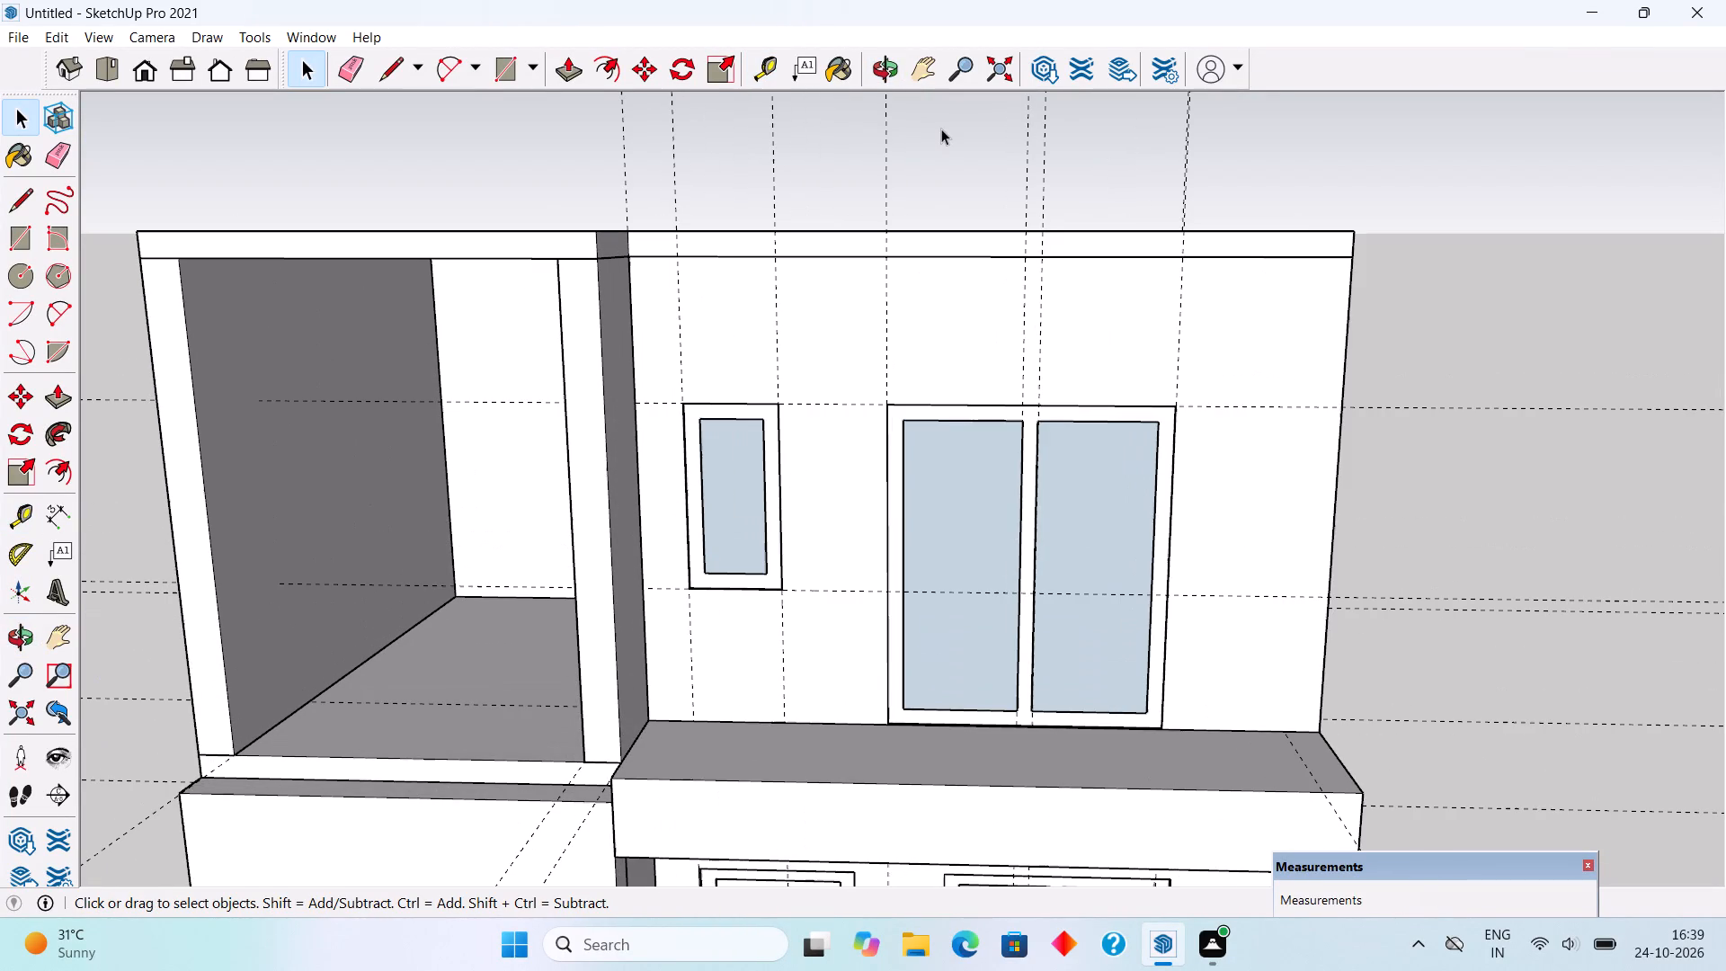
Set a guide 1'8" below the roof's front top edge, draw a 14'6" by 1'8" rectangle above the upper windows and pull it out 3'.
{"action": "key", "text": "t"}
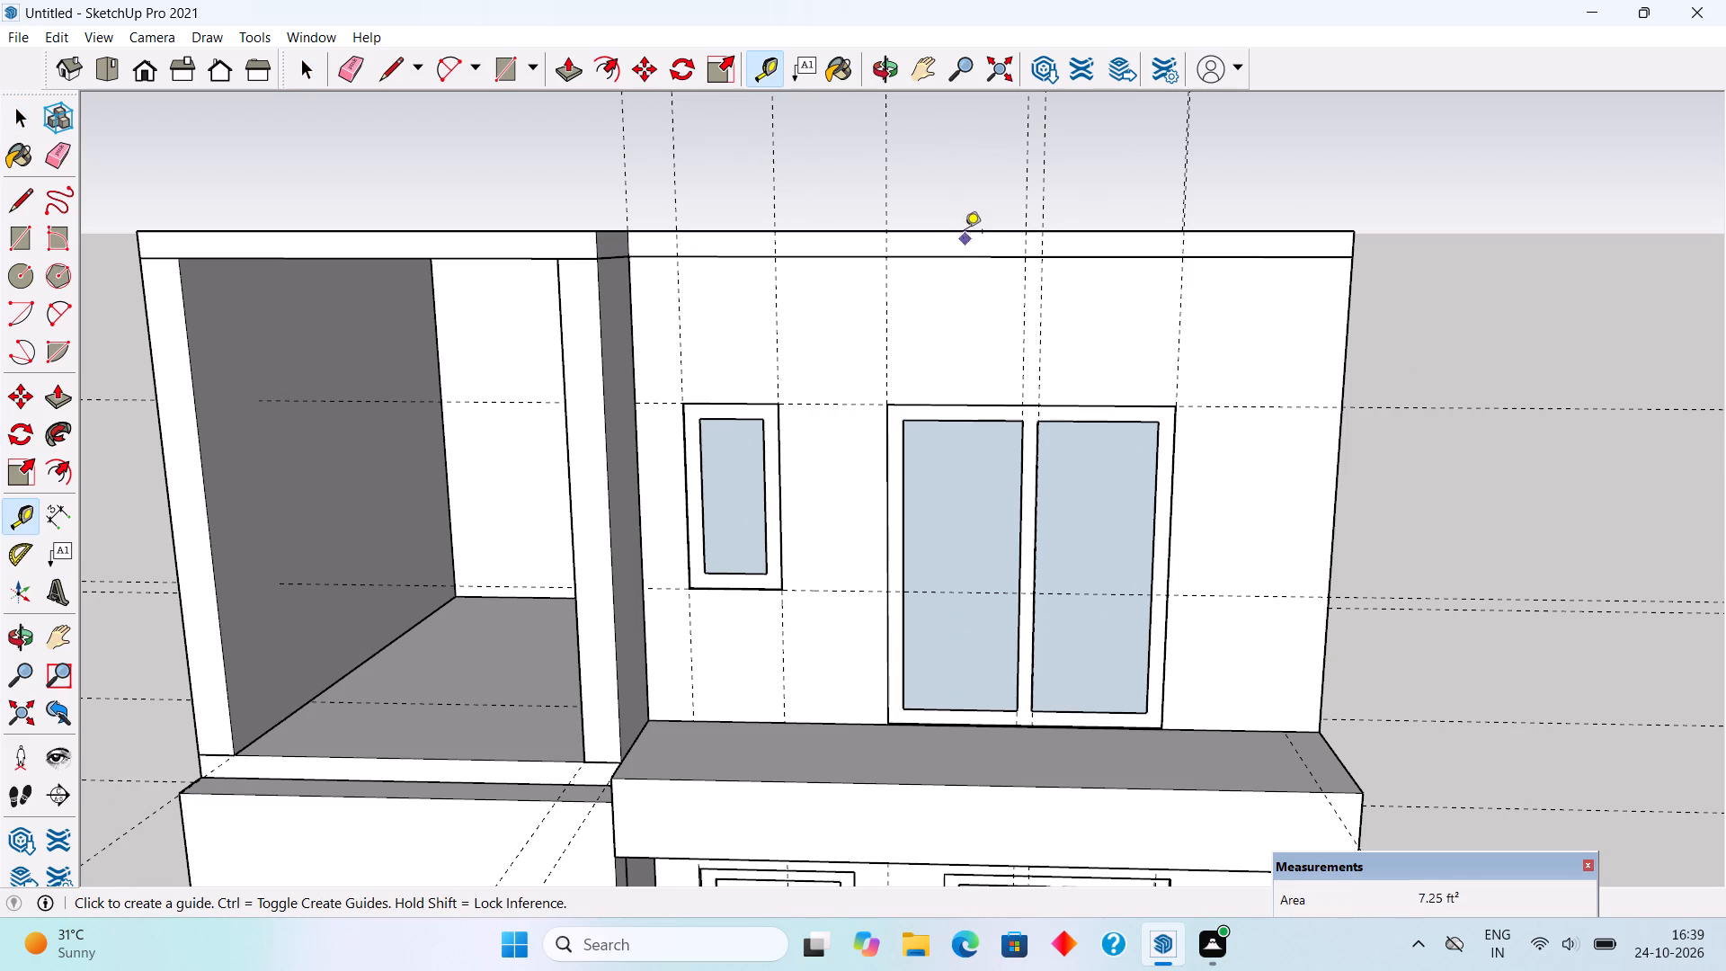
{"action": "left_click", "coordinate": [965, 229]}
{"action": "type", "text": "1'8\""}
{"action": "key", "text": "Return"}
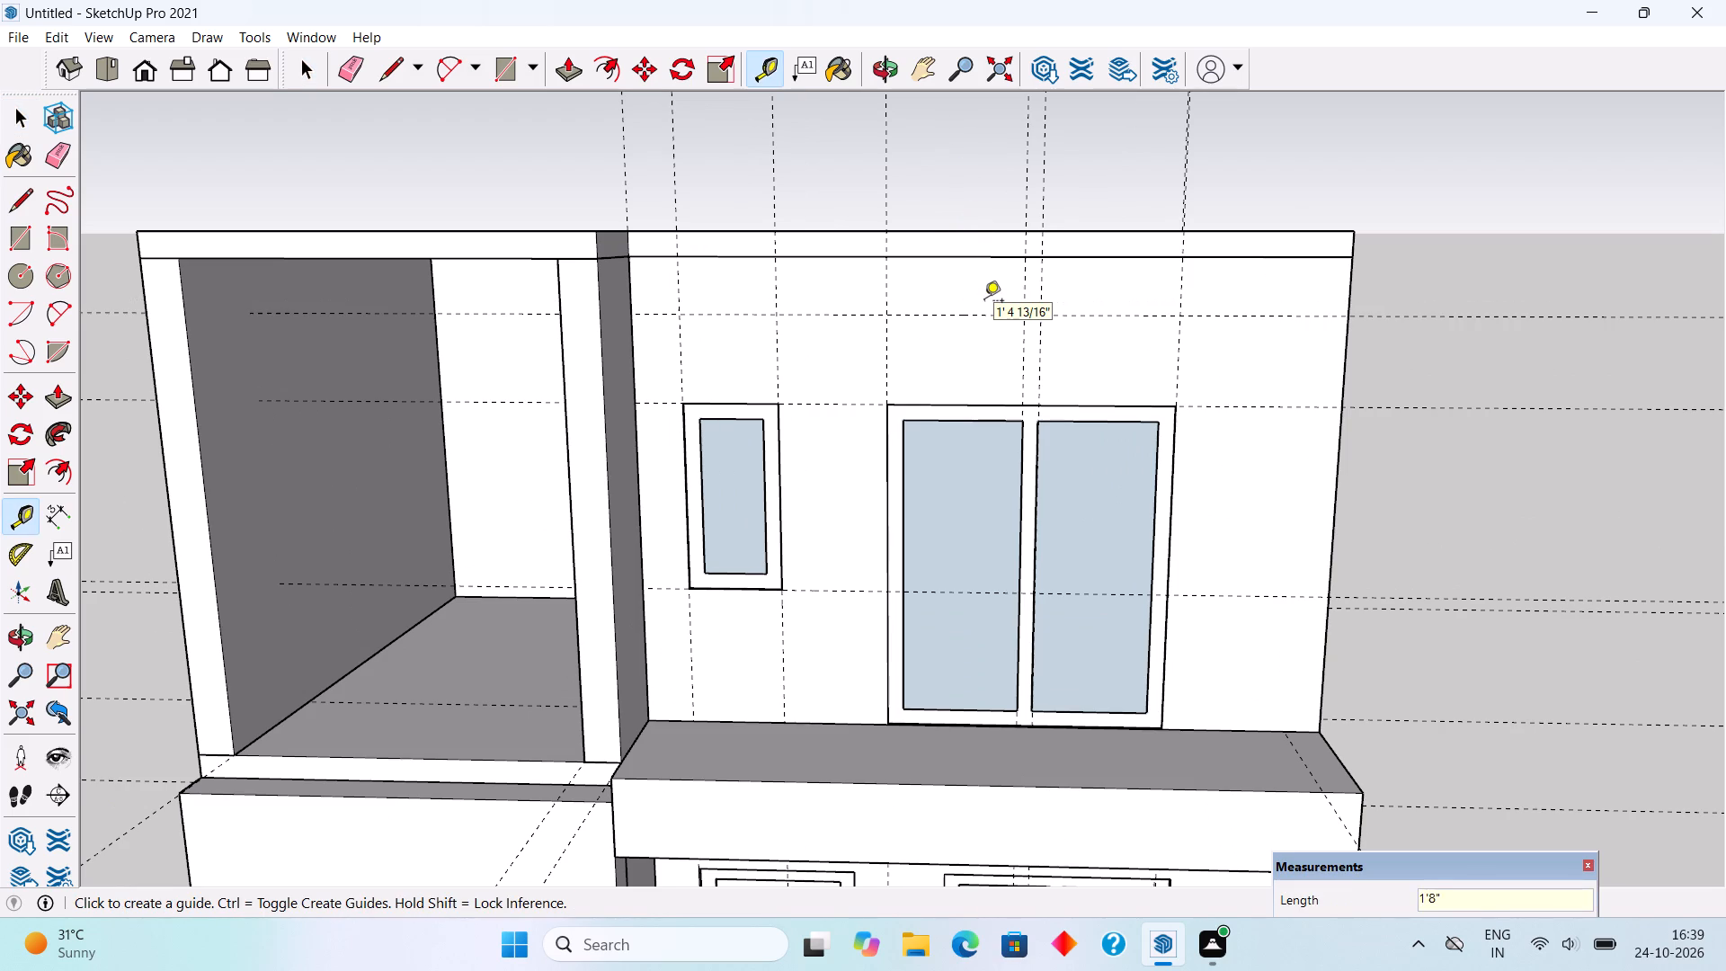
{"action": "key", "text": "r"}
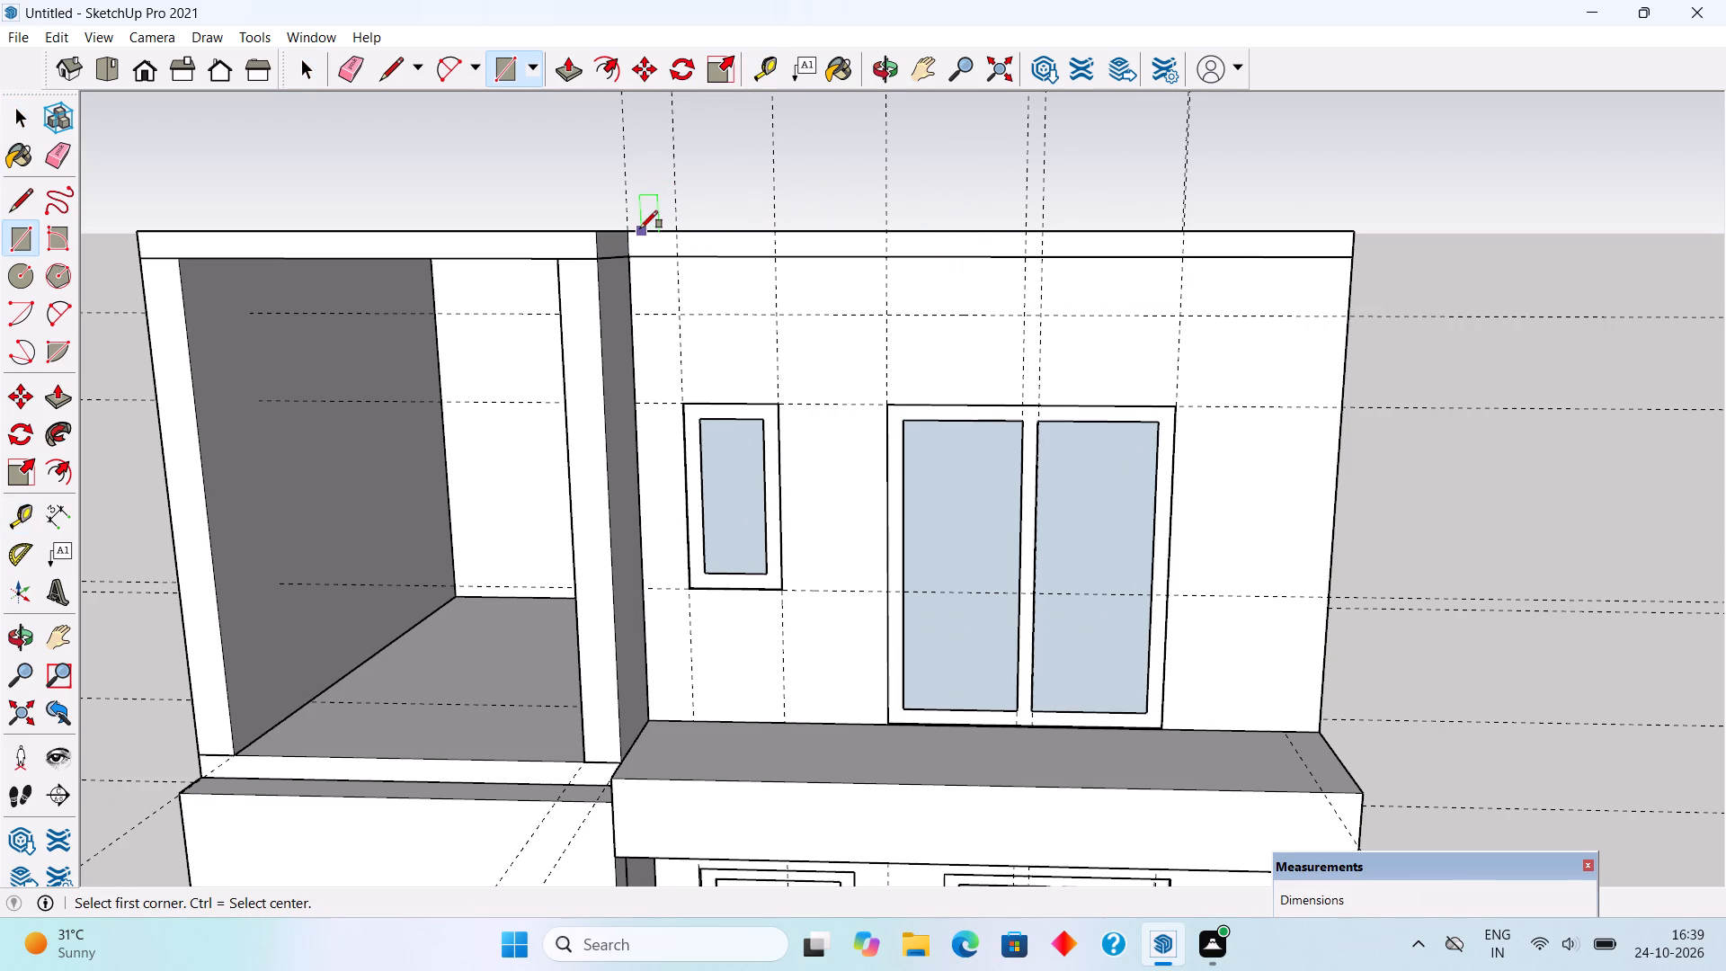
{"action": "left_click", "coordinate": [636, 228]}
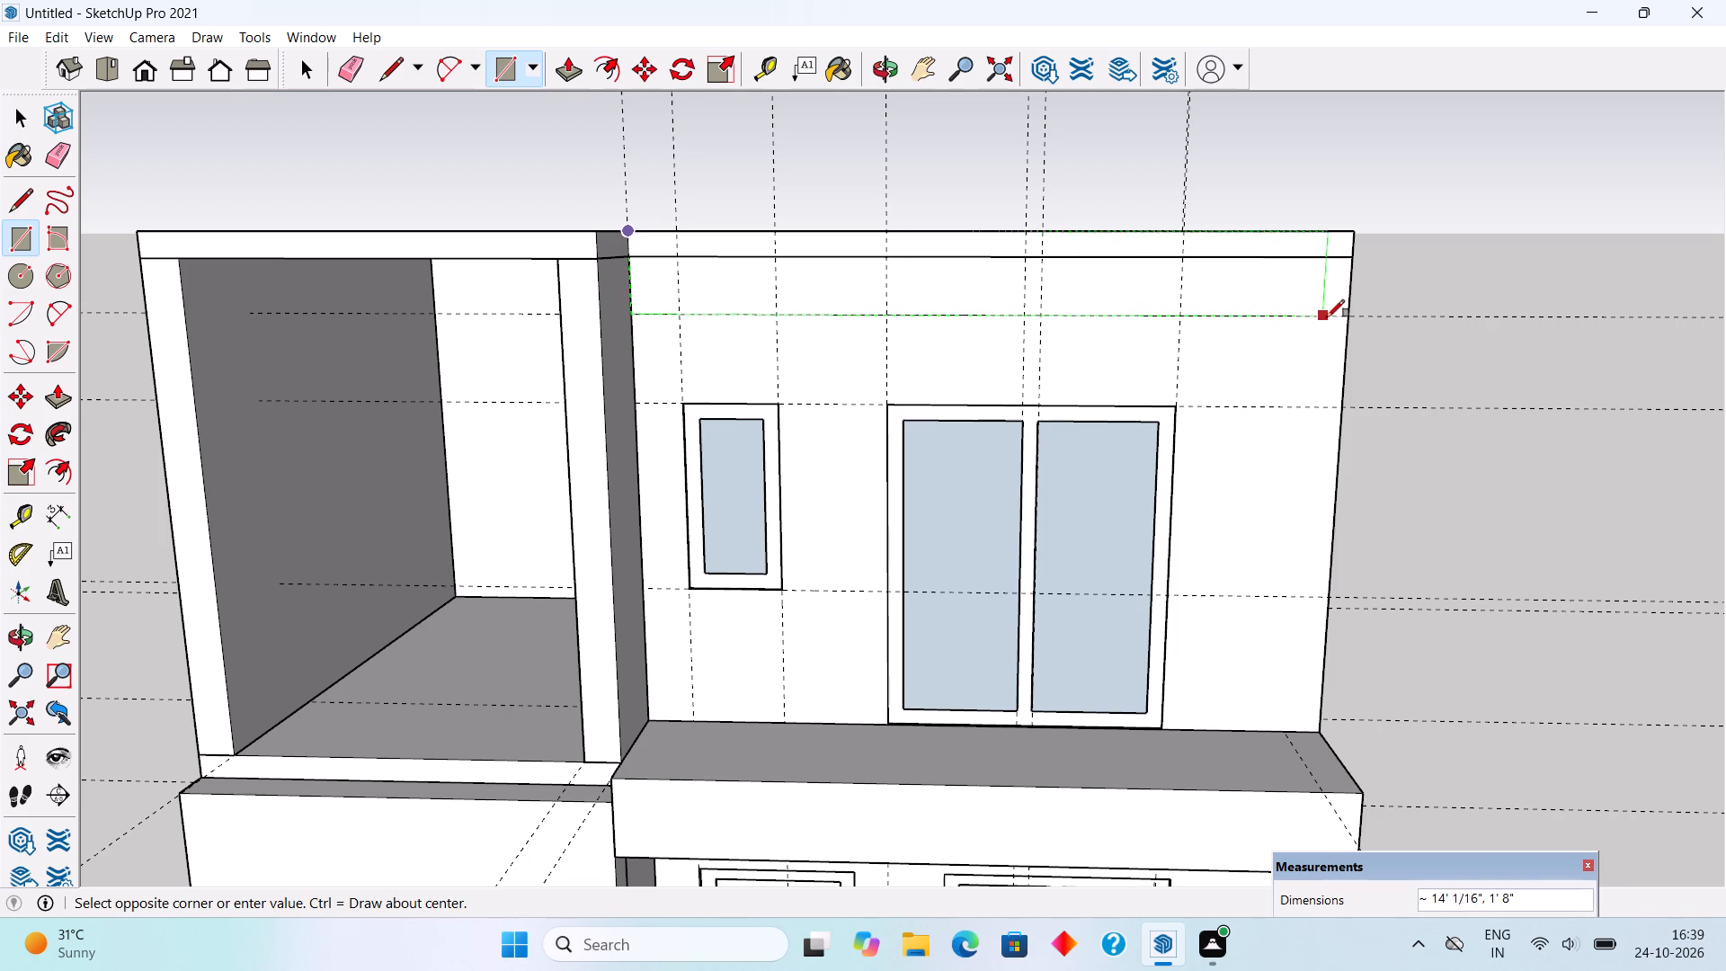
{"action": "left_click", "coordinate": [1348, 317]}
{"action": "key", "text": "p"}
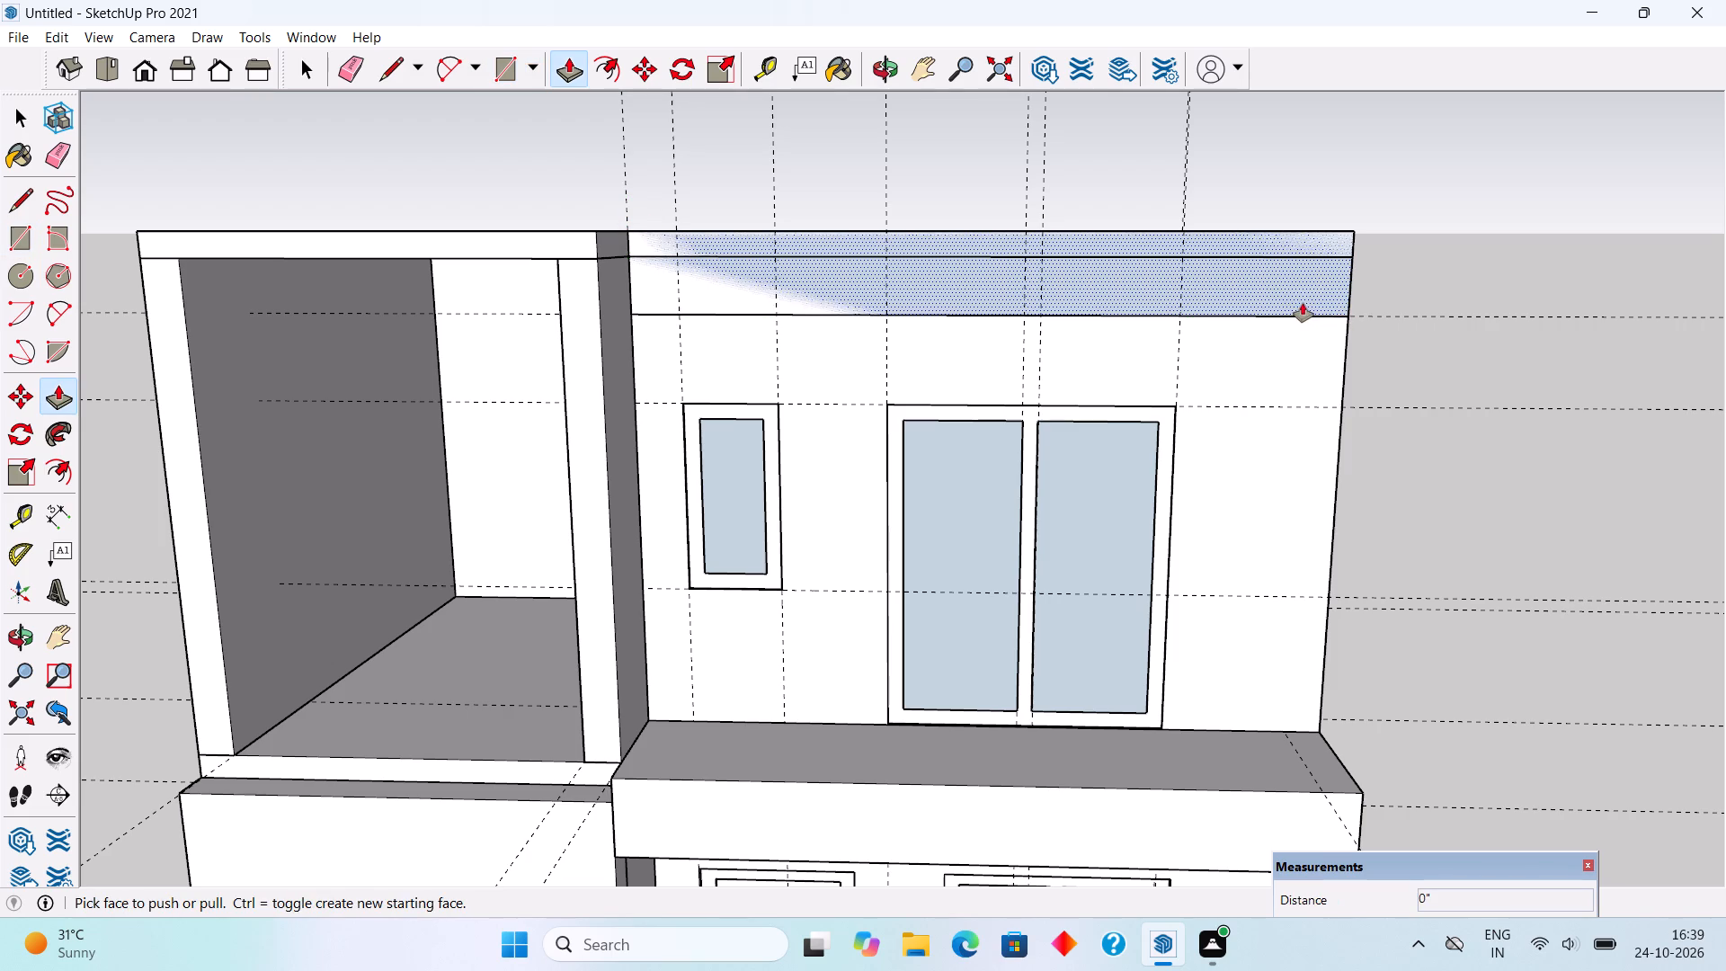
{"action": "left_click", "coordinate": [1294, 290]}
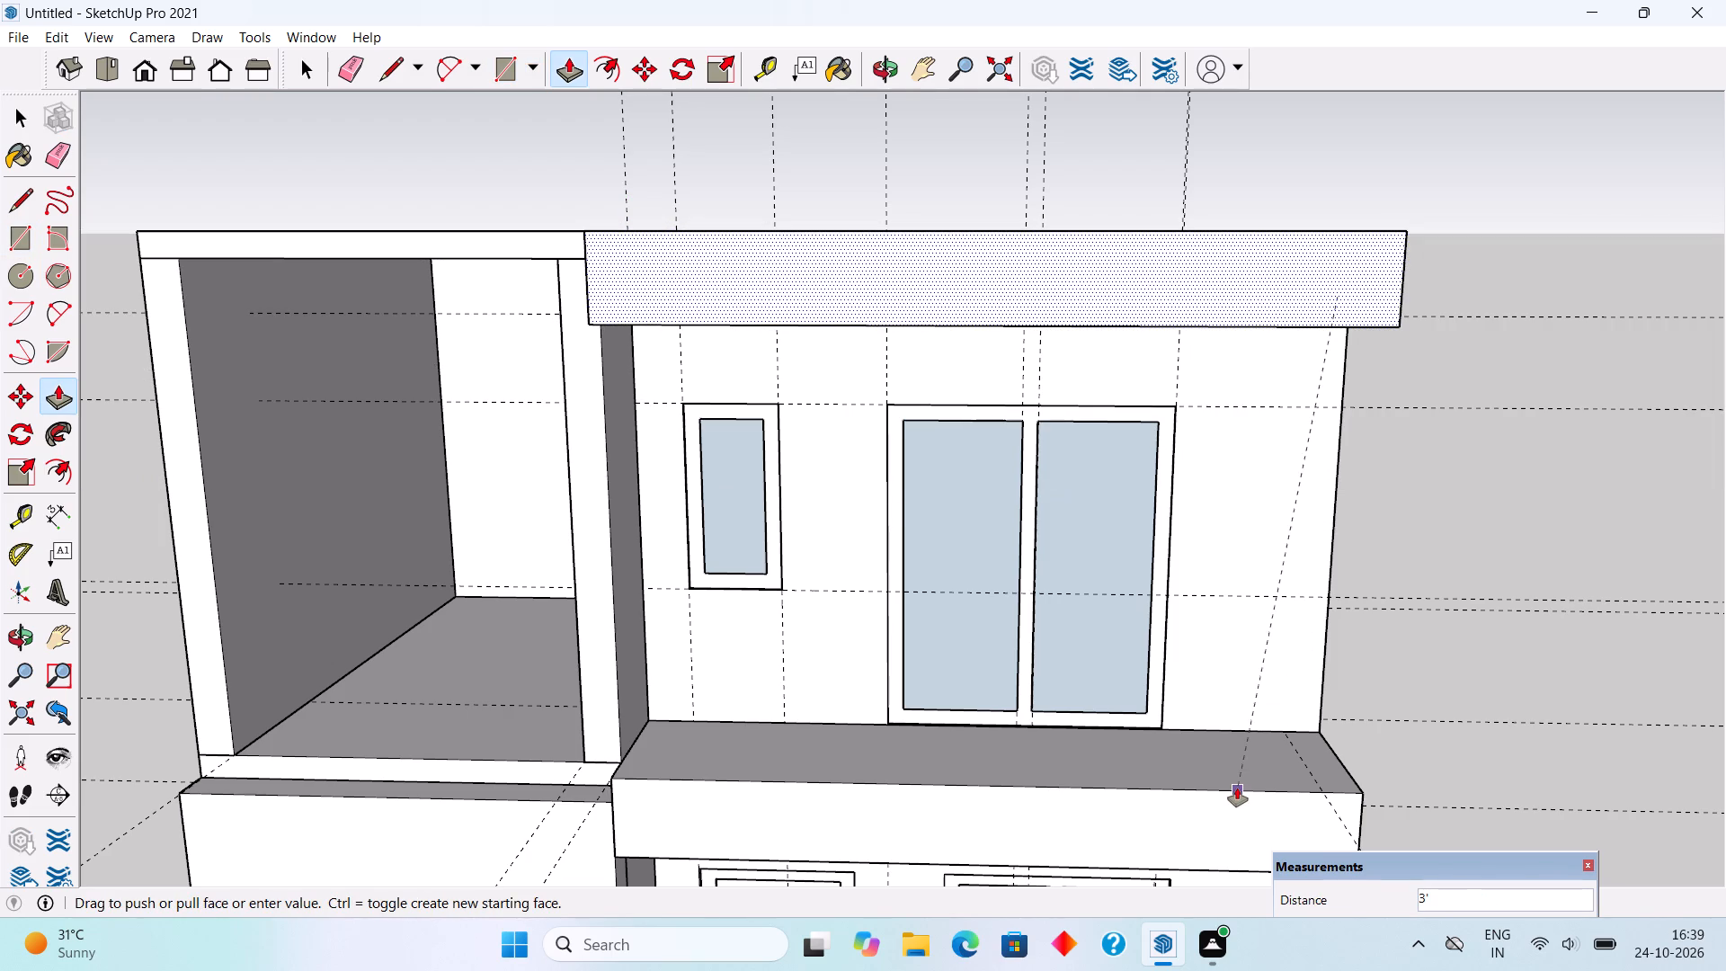
{"action": "left_click", "coordinate": [1237, 788]}
Make the new upper canopy block a group.
{"action": "key", "text": "space"}
{"action": "triple_click", "coordinate": [914, 289]}
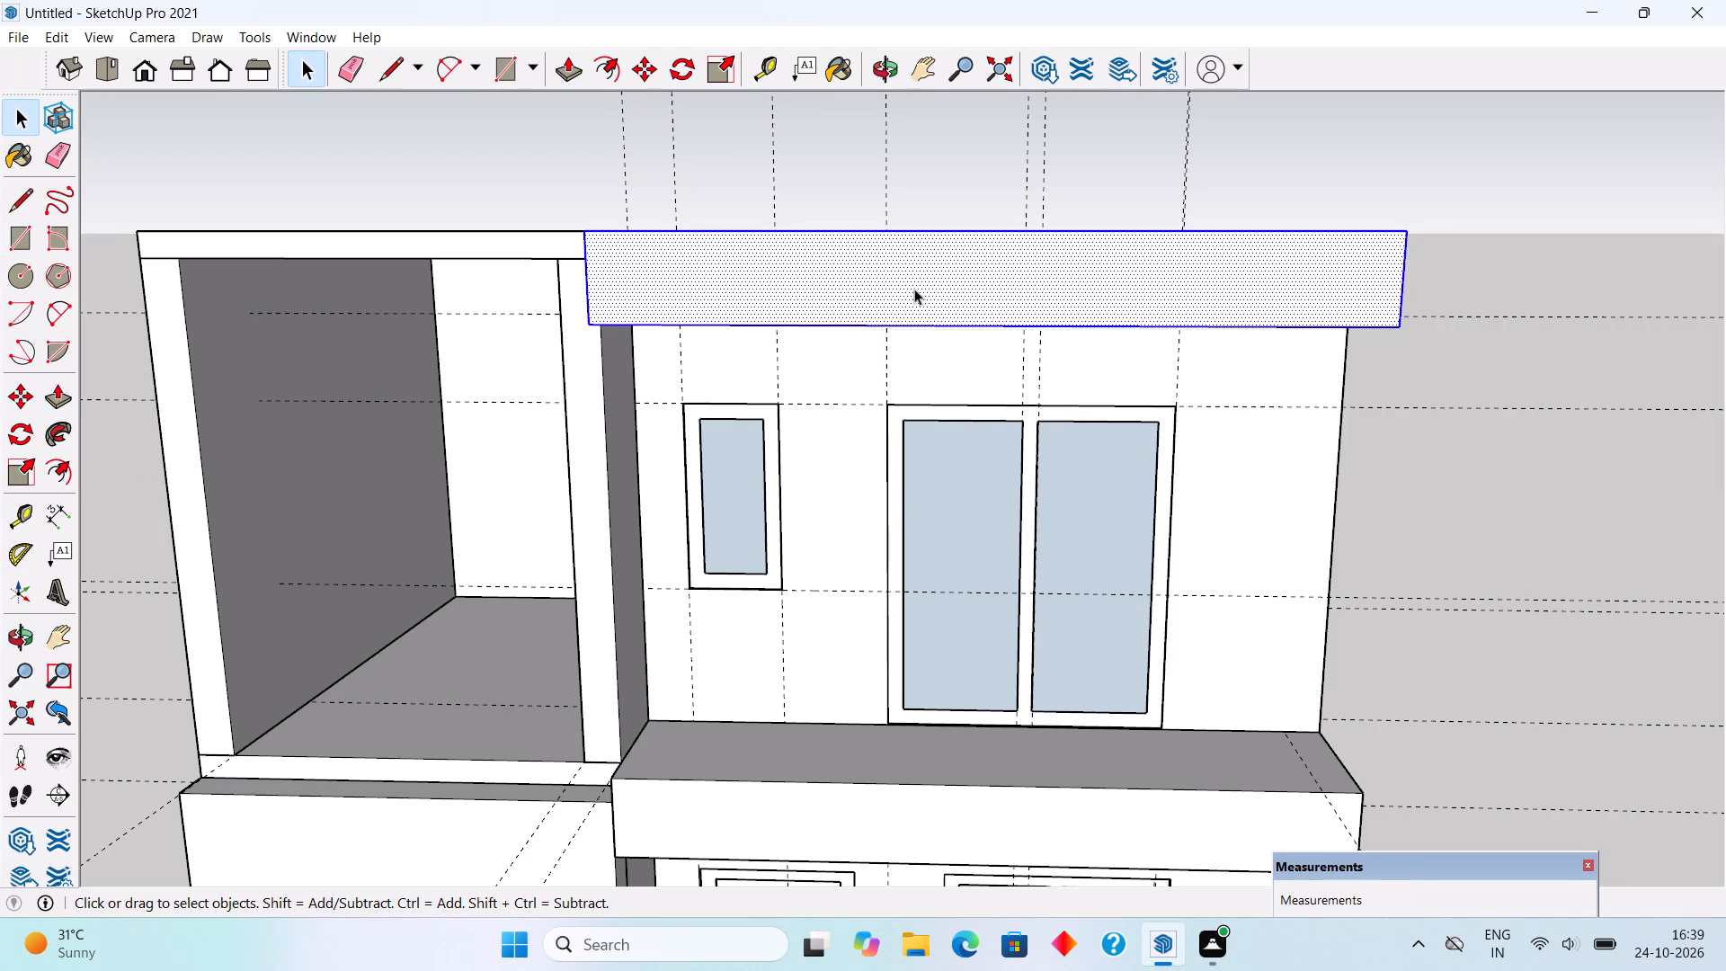
{"action": "right_click_drag", "start_coordinate": [914, 289], "coordinate": [896, 371]}
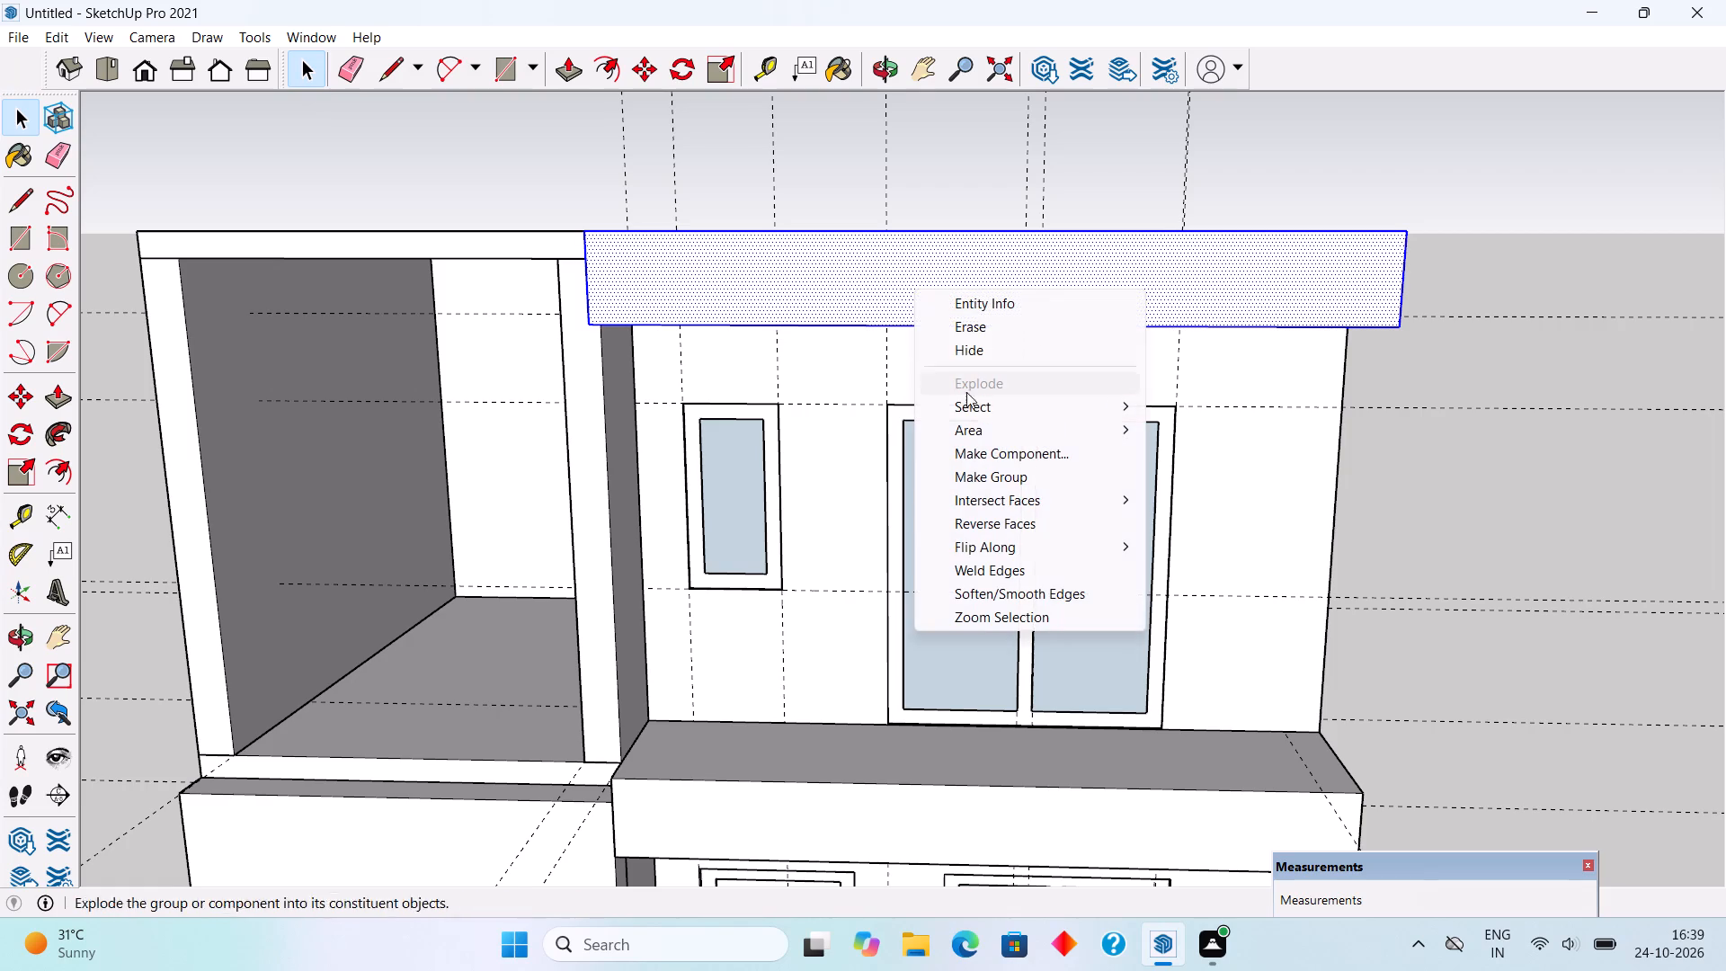
{"action": "left_click", "coordinate": [1016, 483]}
Examine the upper canopy and roof from above, from the sides and from the front.
{"action": "middle_click_drag", "start_coordinate": [967, 304], "coordinate": [968, 376]}
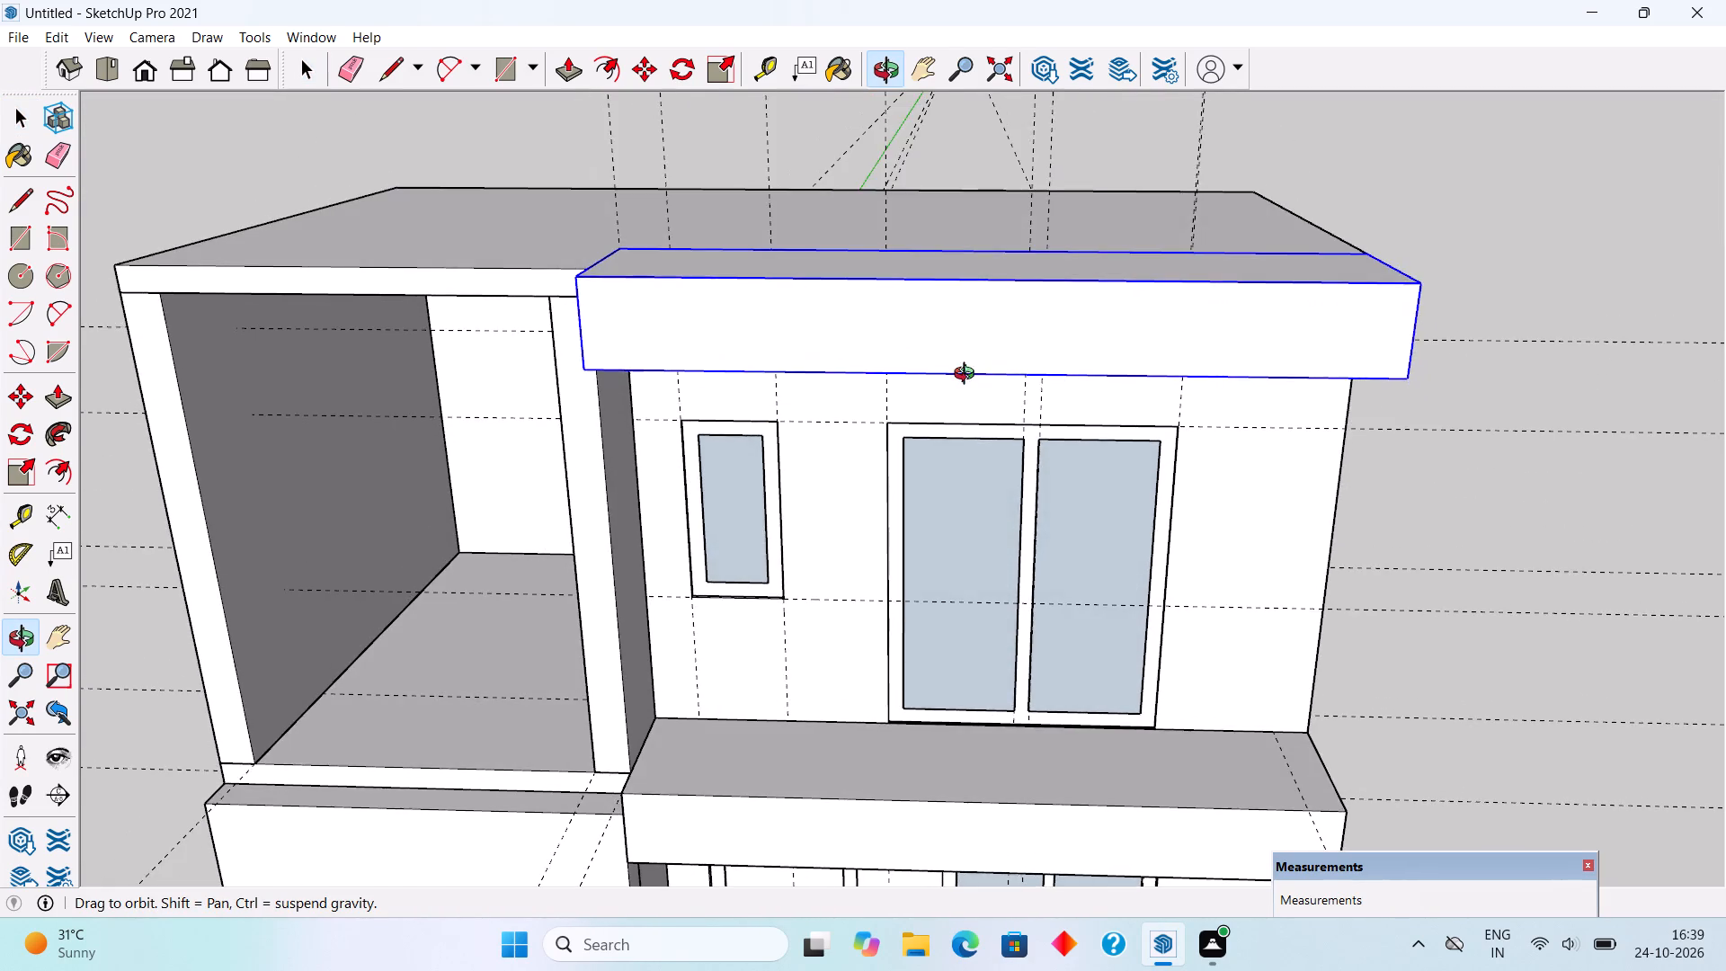
{"action": "middle_click_drag", "start_coordinate": [968, 376], "coordinate": [969, 375]}
{"action": "scroll", "coordinate": [969, 375], "scroll_direction": "down", "scroll_amount": 4}
{"action": "left_click", "coordinate": [1351, 472]}
{"action": "middle_click_drag", "start_coordinate": [1103, 430], "coordinate": [1668, 642]}
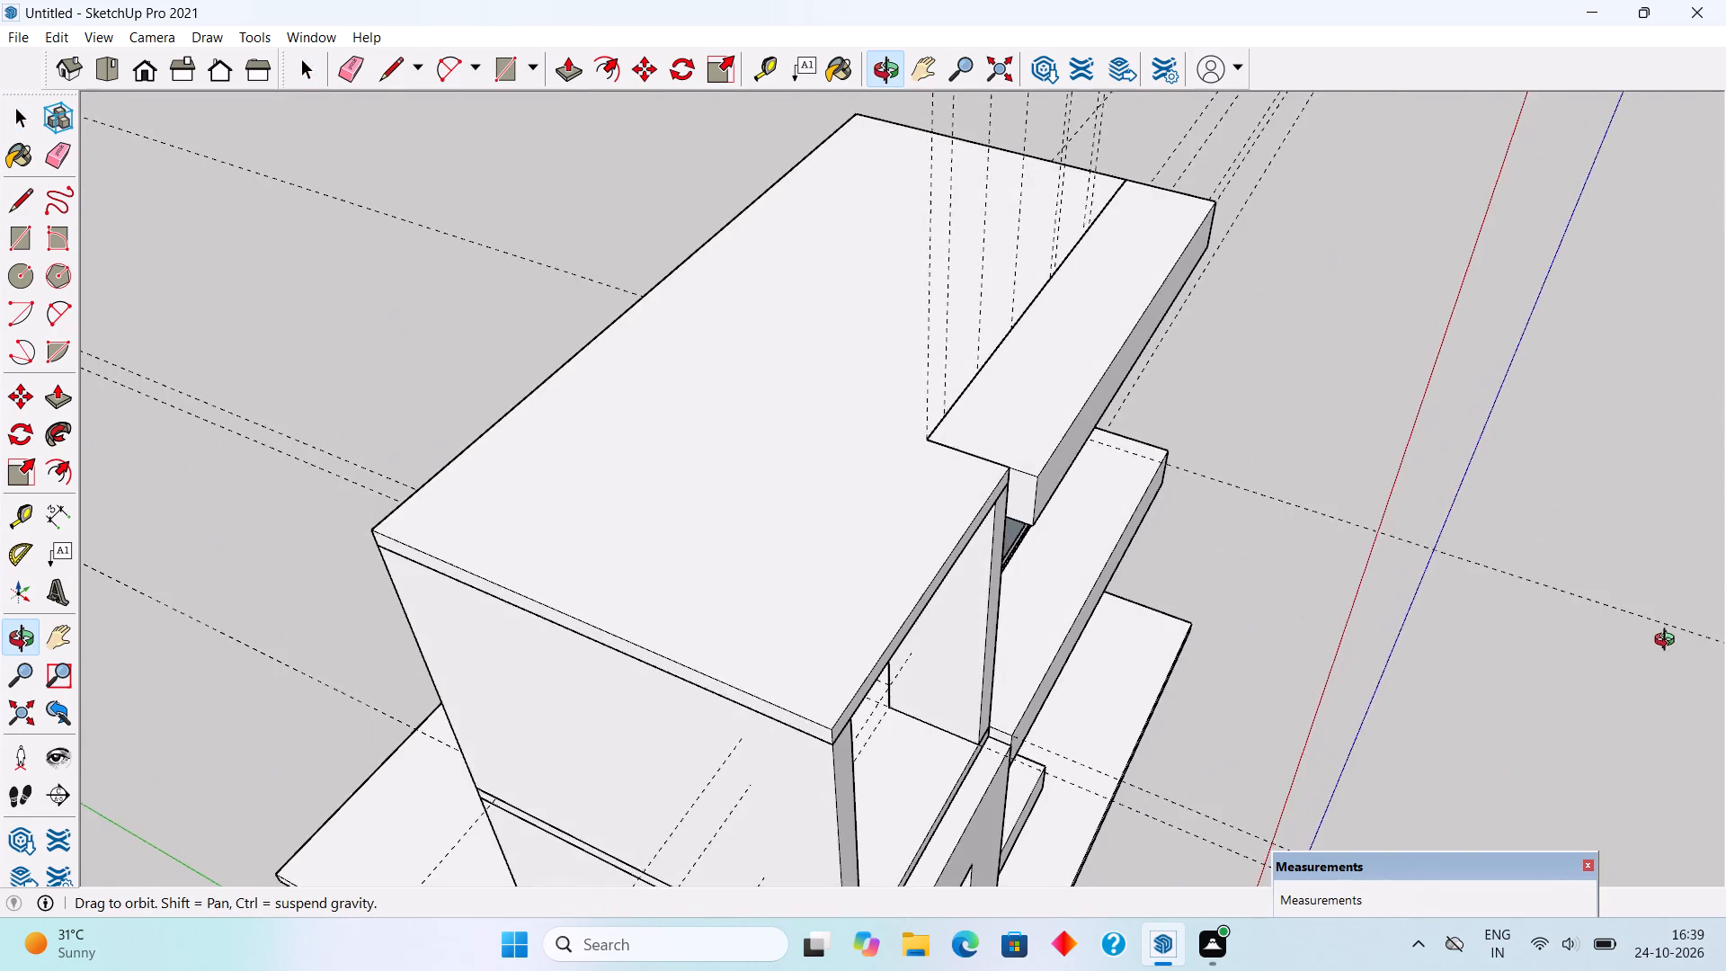
{"action": "middle_click_drag", "start_coordinate": [1668, 642], "coordinate": [120, 400]}
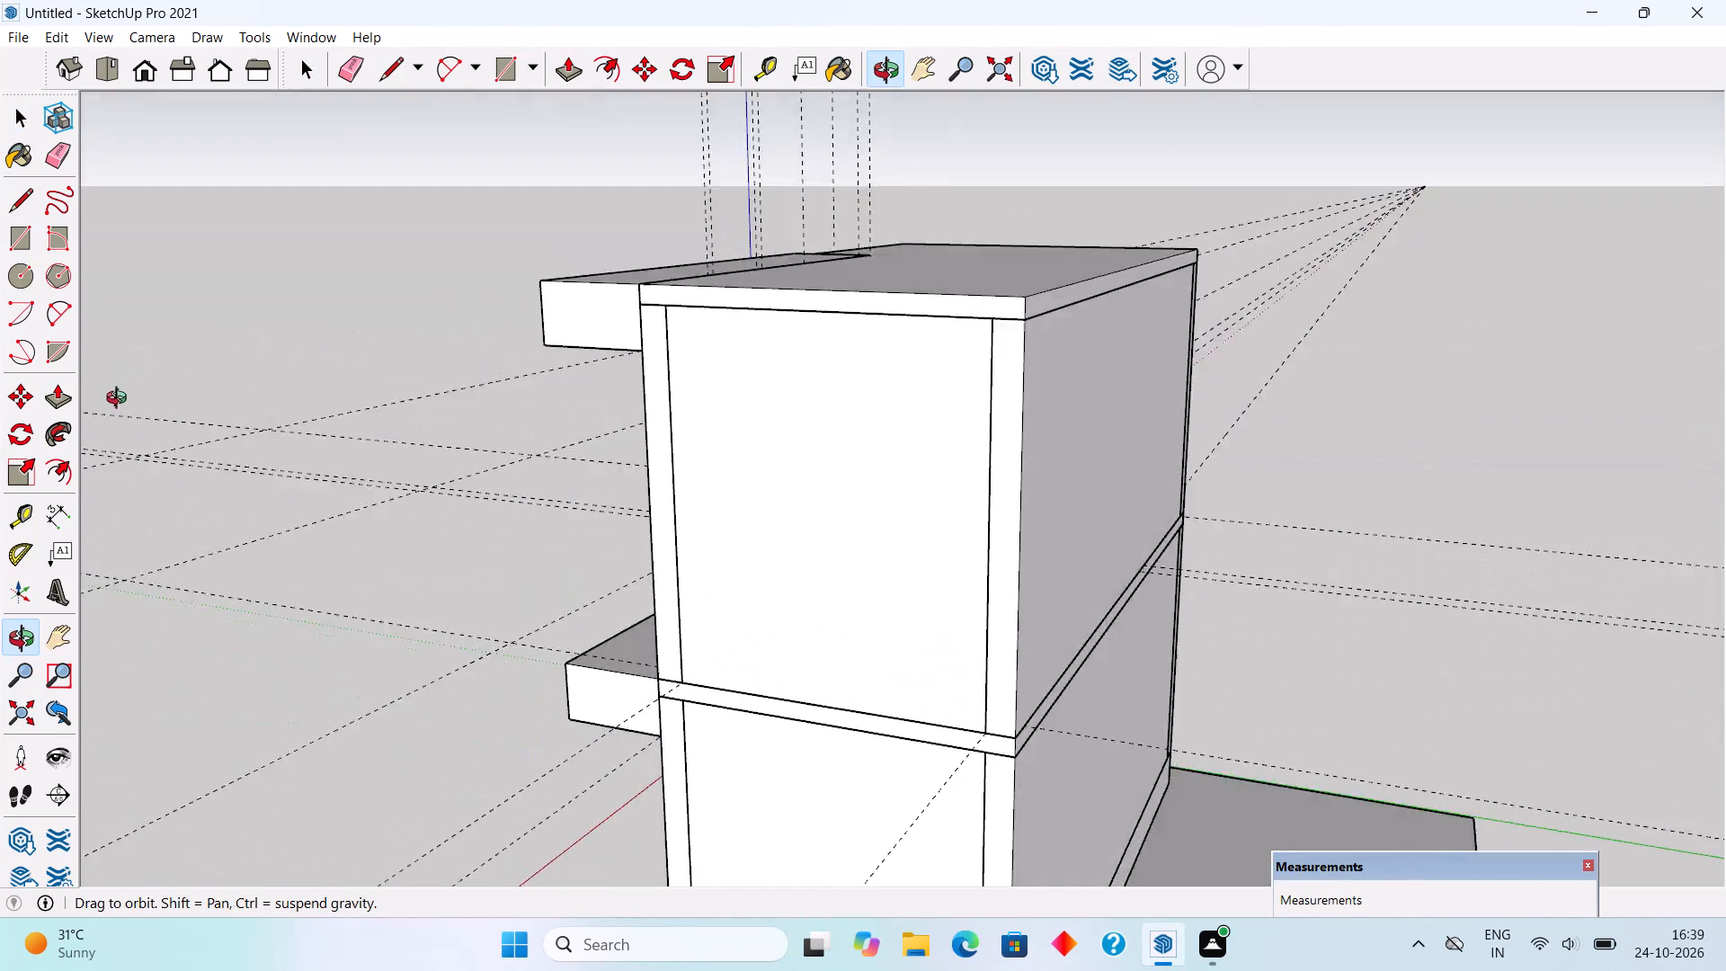
{"action": "middle_click_drag", "start_coordinate": [120, 400], "coordinate": [1197, 575]}
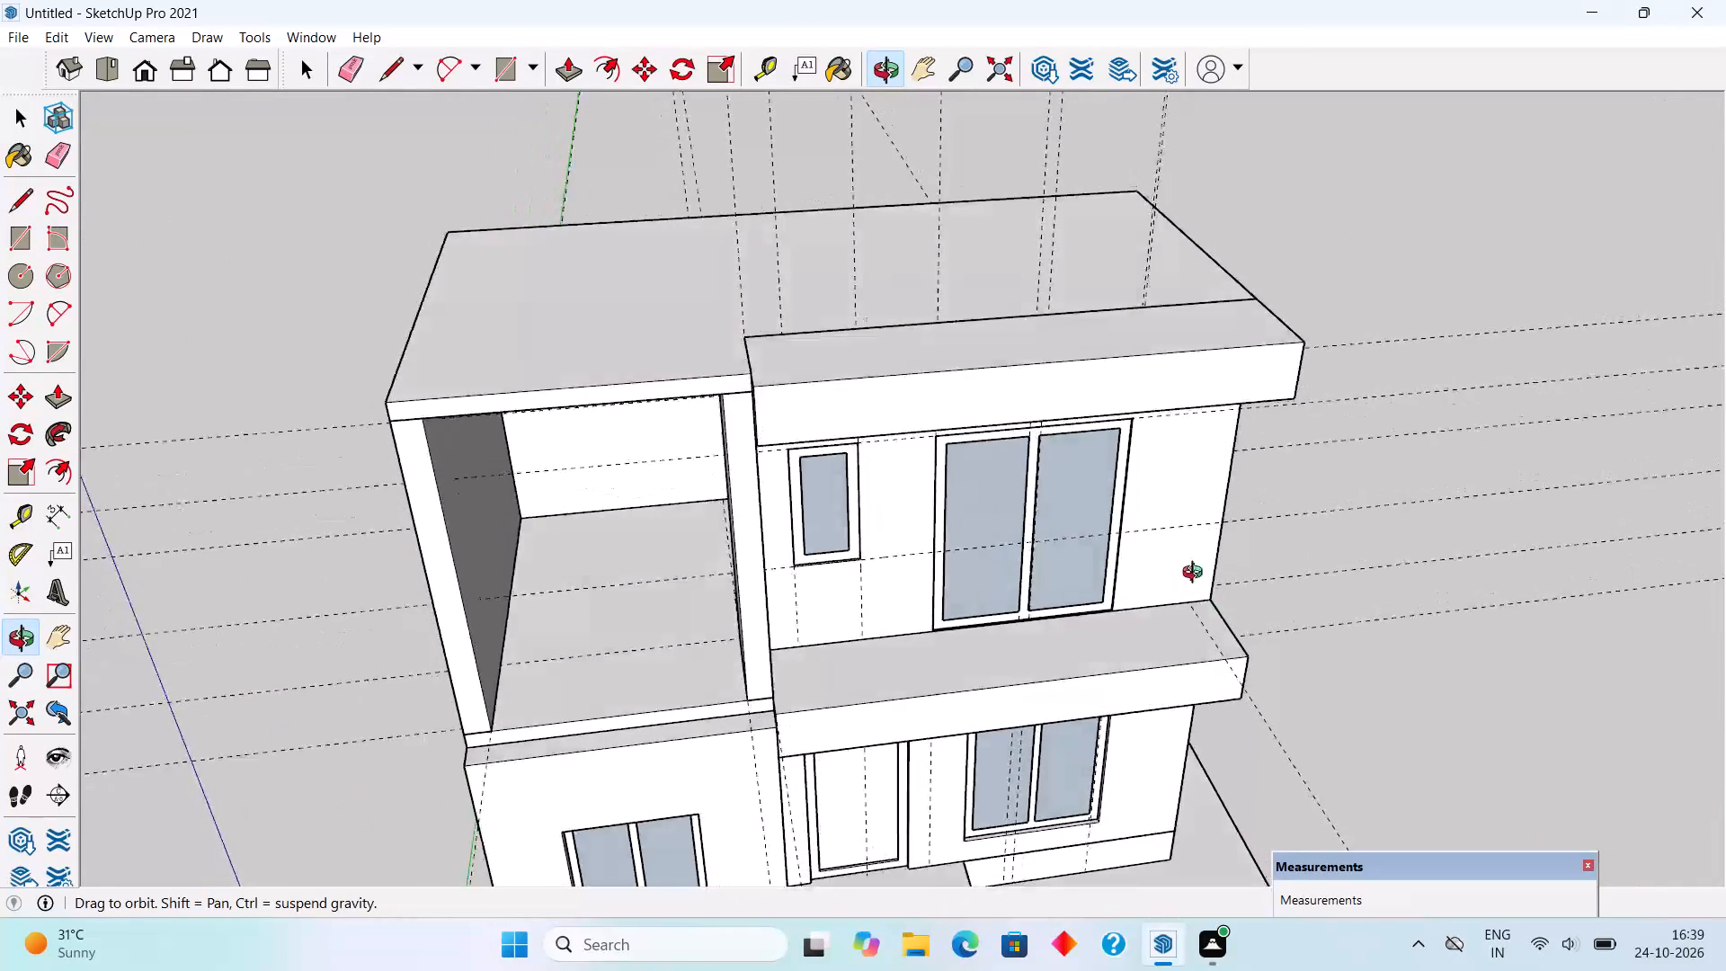
{"action": "middle_click_drag", "start_coordinate": [1197, 575], "coordinate": [1563, 722]}
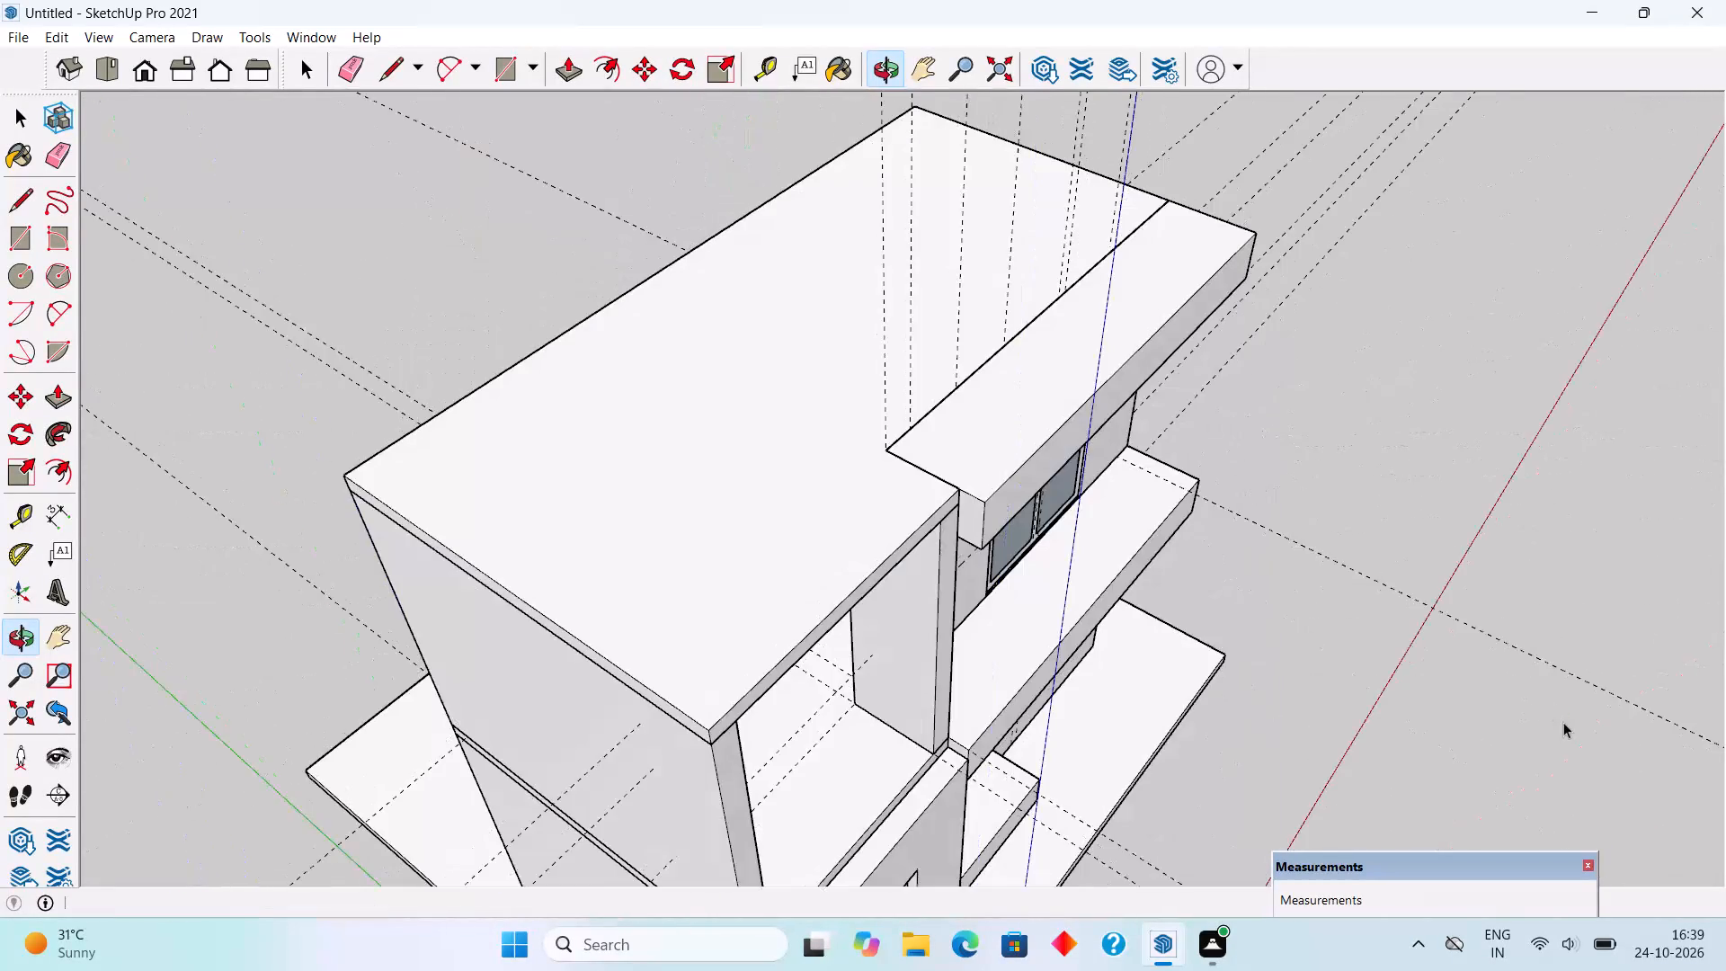
{"action": "key", "text": "space"}
{"action": "middle_click_drag", "start_coordinate": [1289, 512], "coordinate": [1025, 411]}
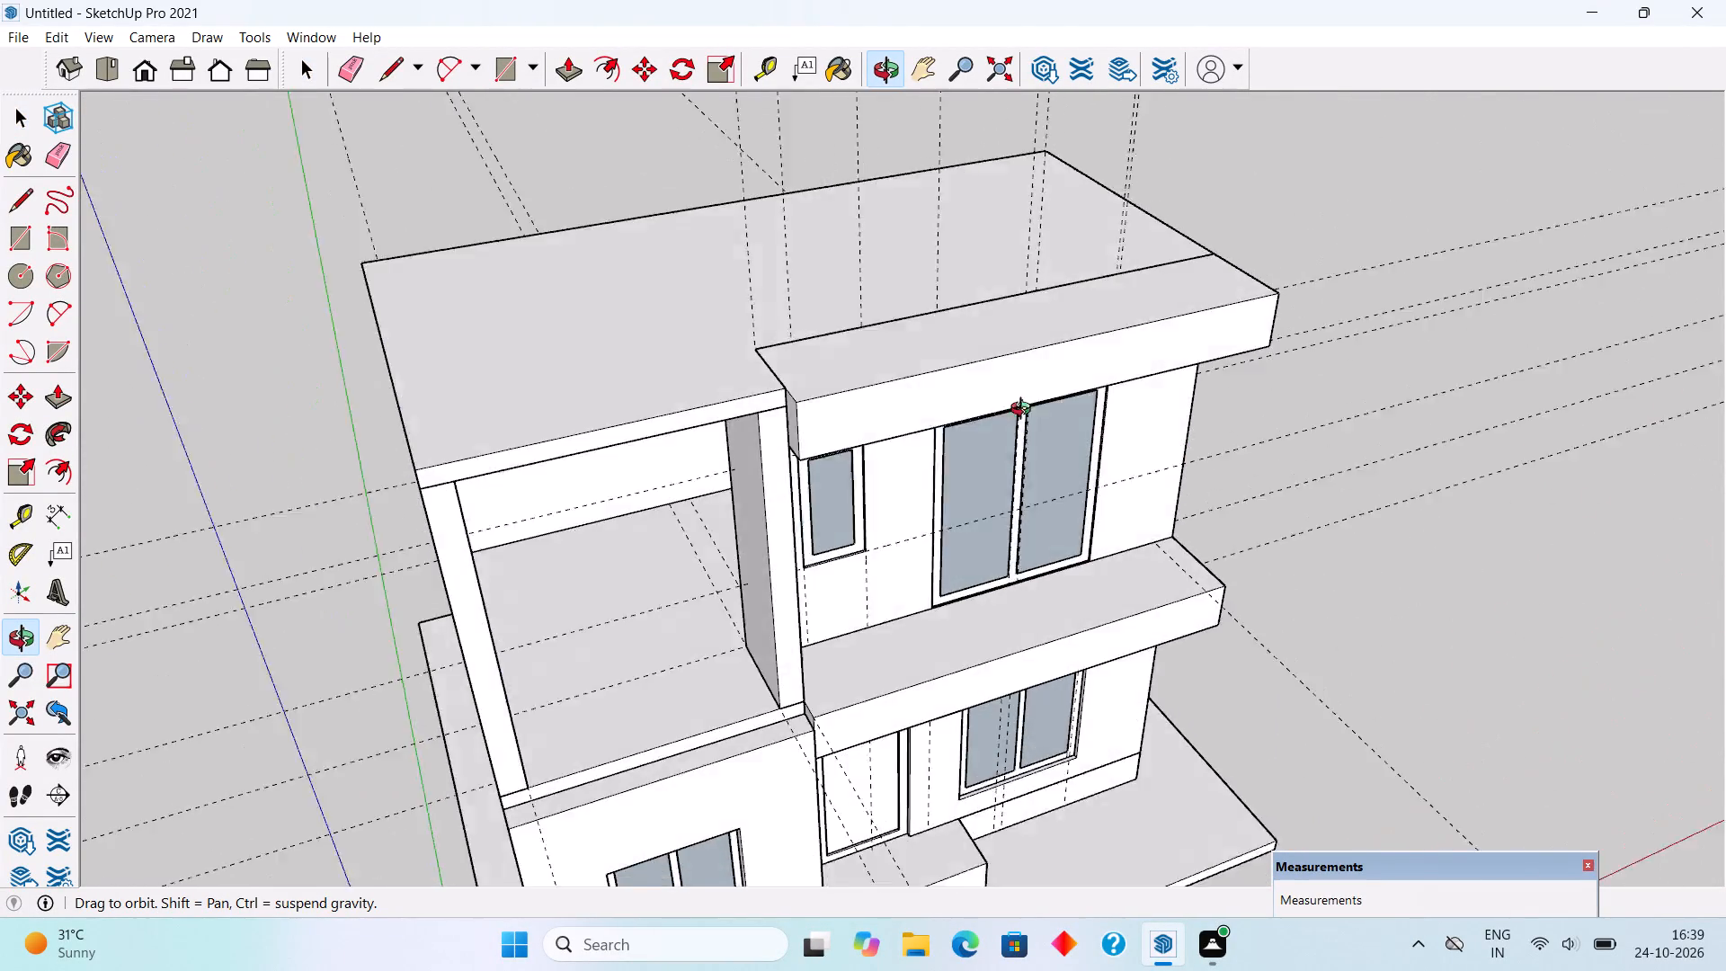
{"action": "middle_click_drag", "start_coordinate": [1025, 411], "coordinate": [886, 113]}
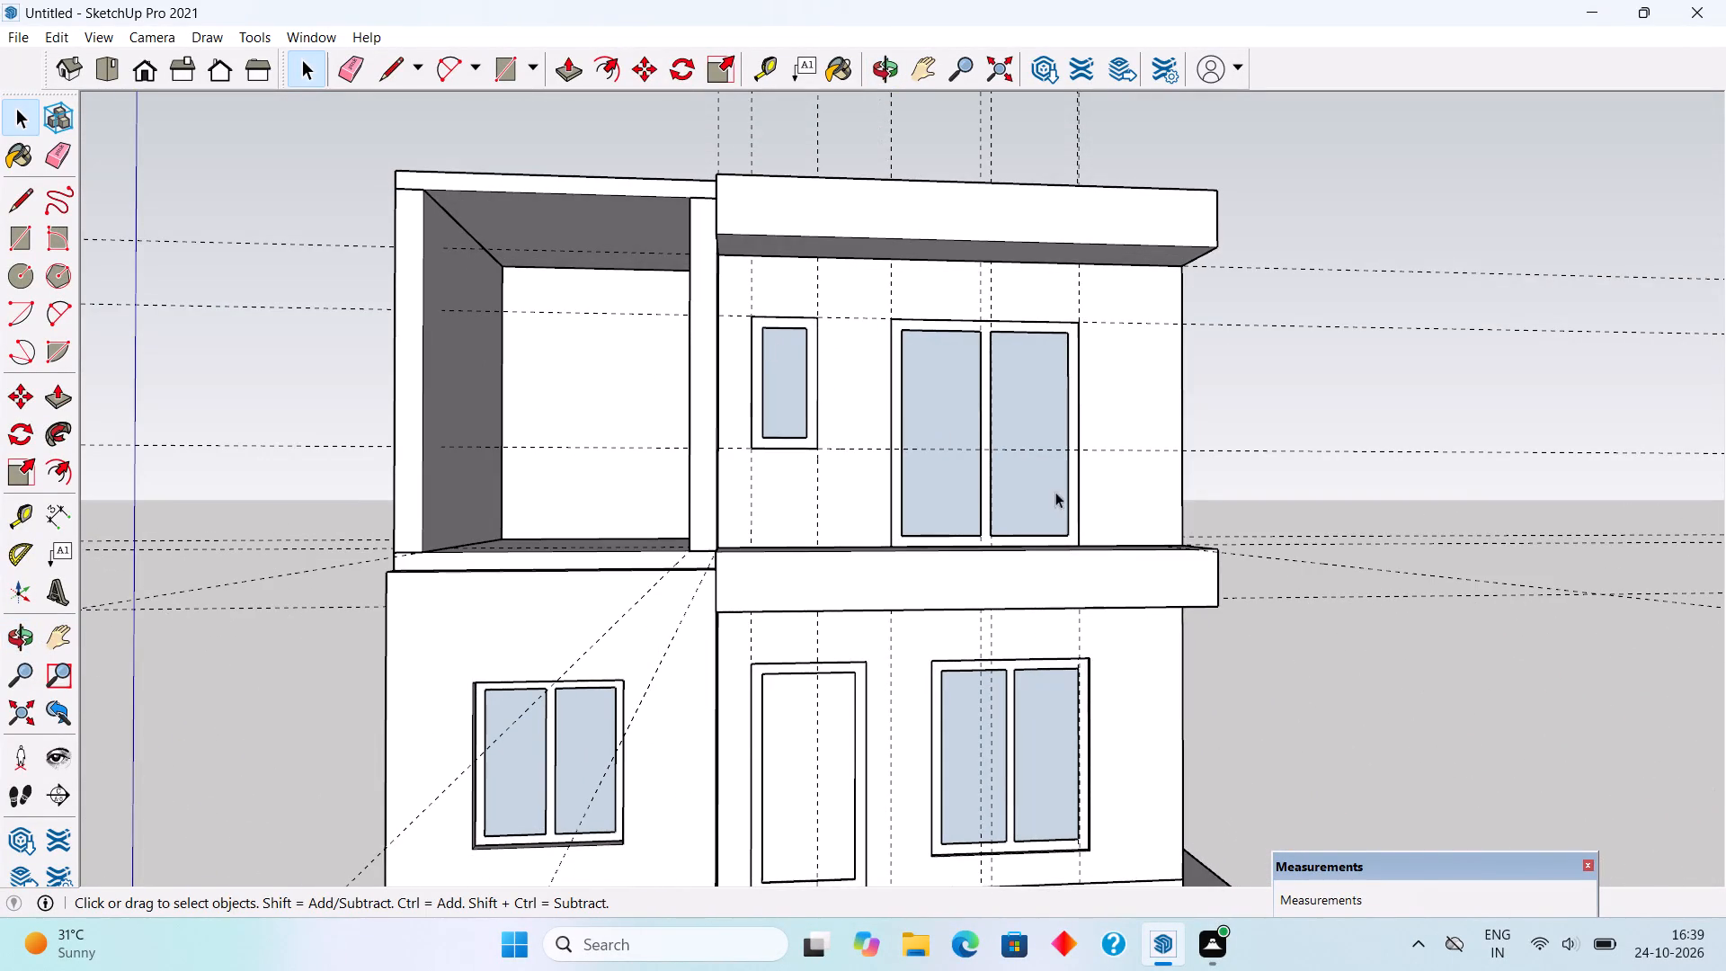
{"action": "middle_click_drag", "start_coordinate": [885, 548], "coordinate": [665, 641]}
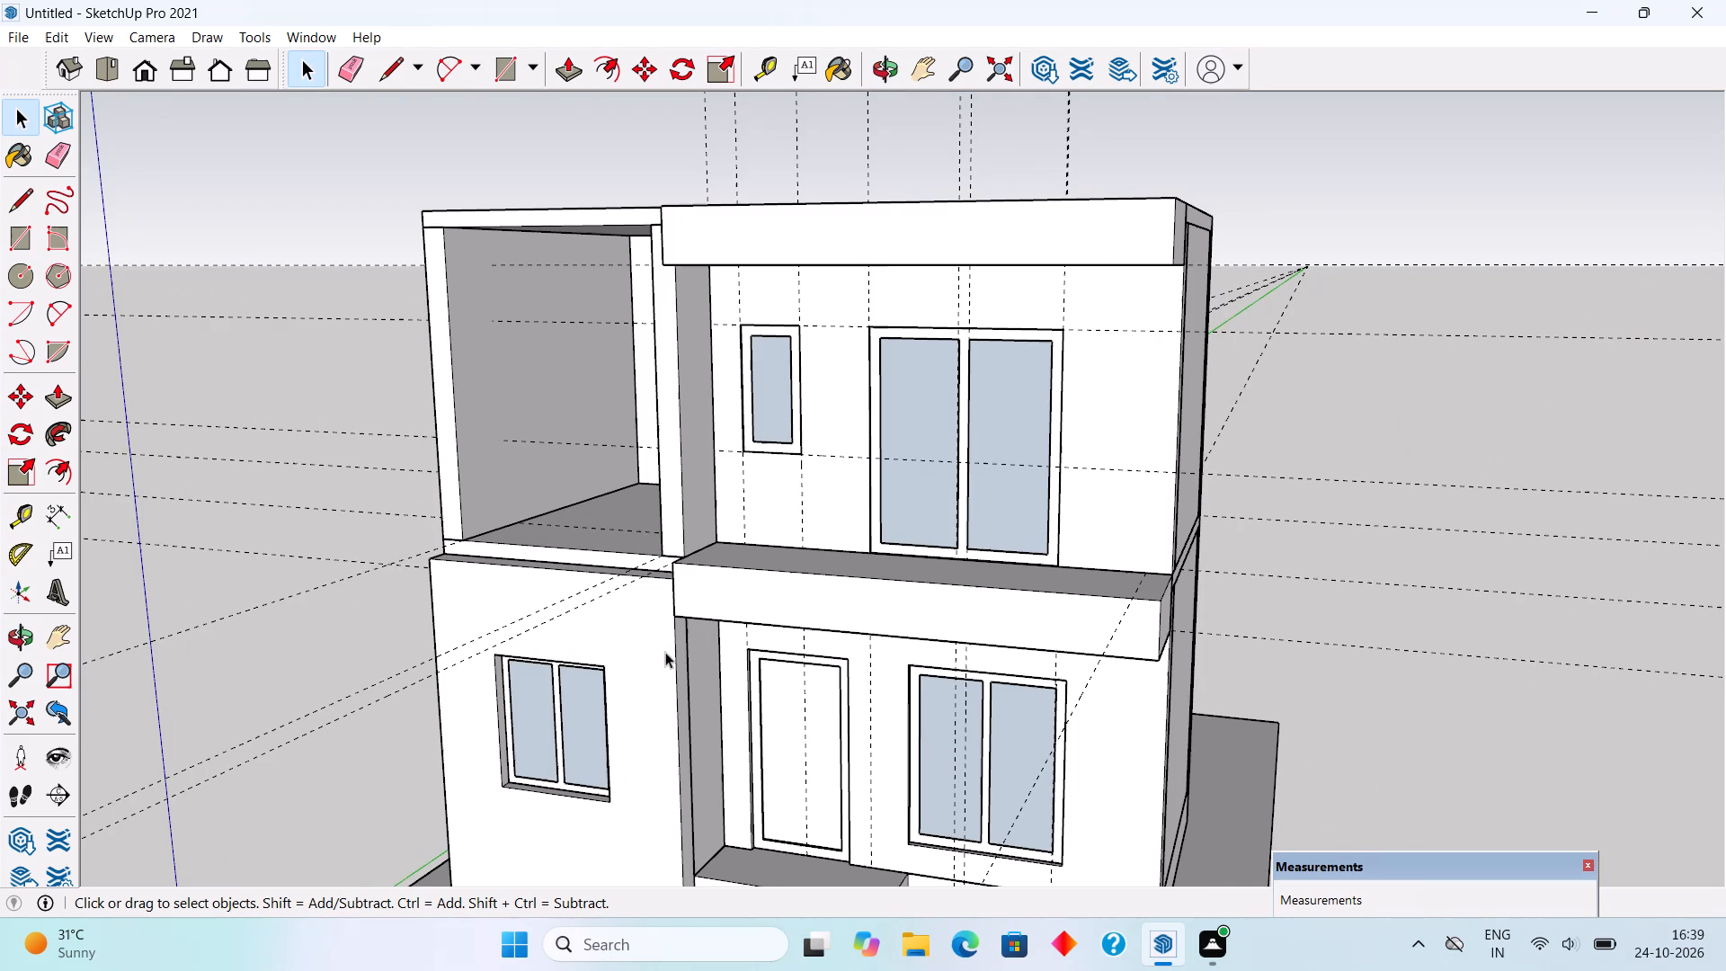
{"action": "middle_click_drag", "start_coordinate": [739, 397], "coordinate": [574, 610]}
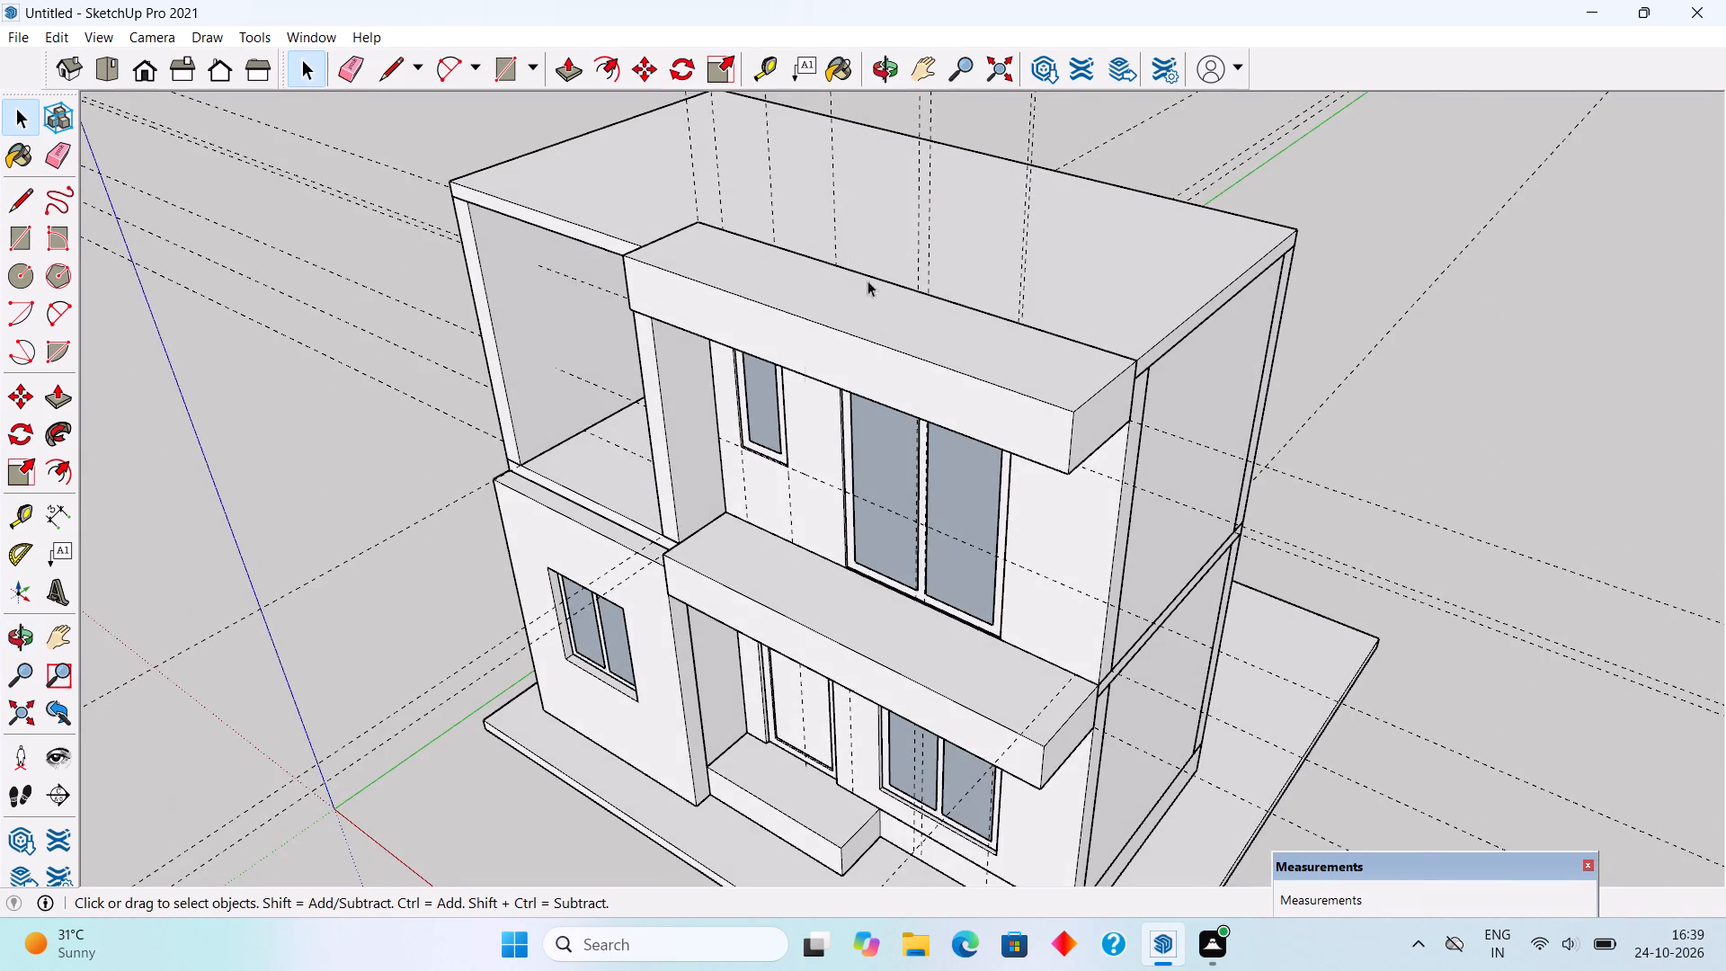
Place roof guides 9" behind the upper canopy's back edge and 14'6" from its outer end, in line with its inner end.
{"action": "scroll", "coordinate": [924, 197], "scroll_direction": "up", "scroll_amount": 3}
{"action": "middle_click_drag", "start_coordinate": [1000, 331], "coordinate": [473, 469]}
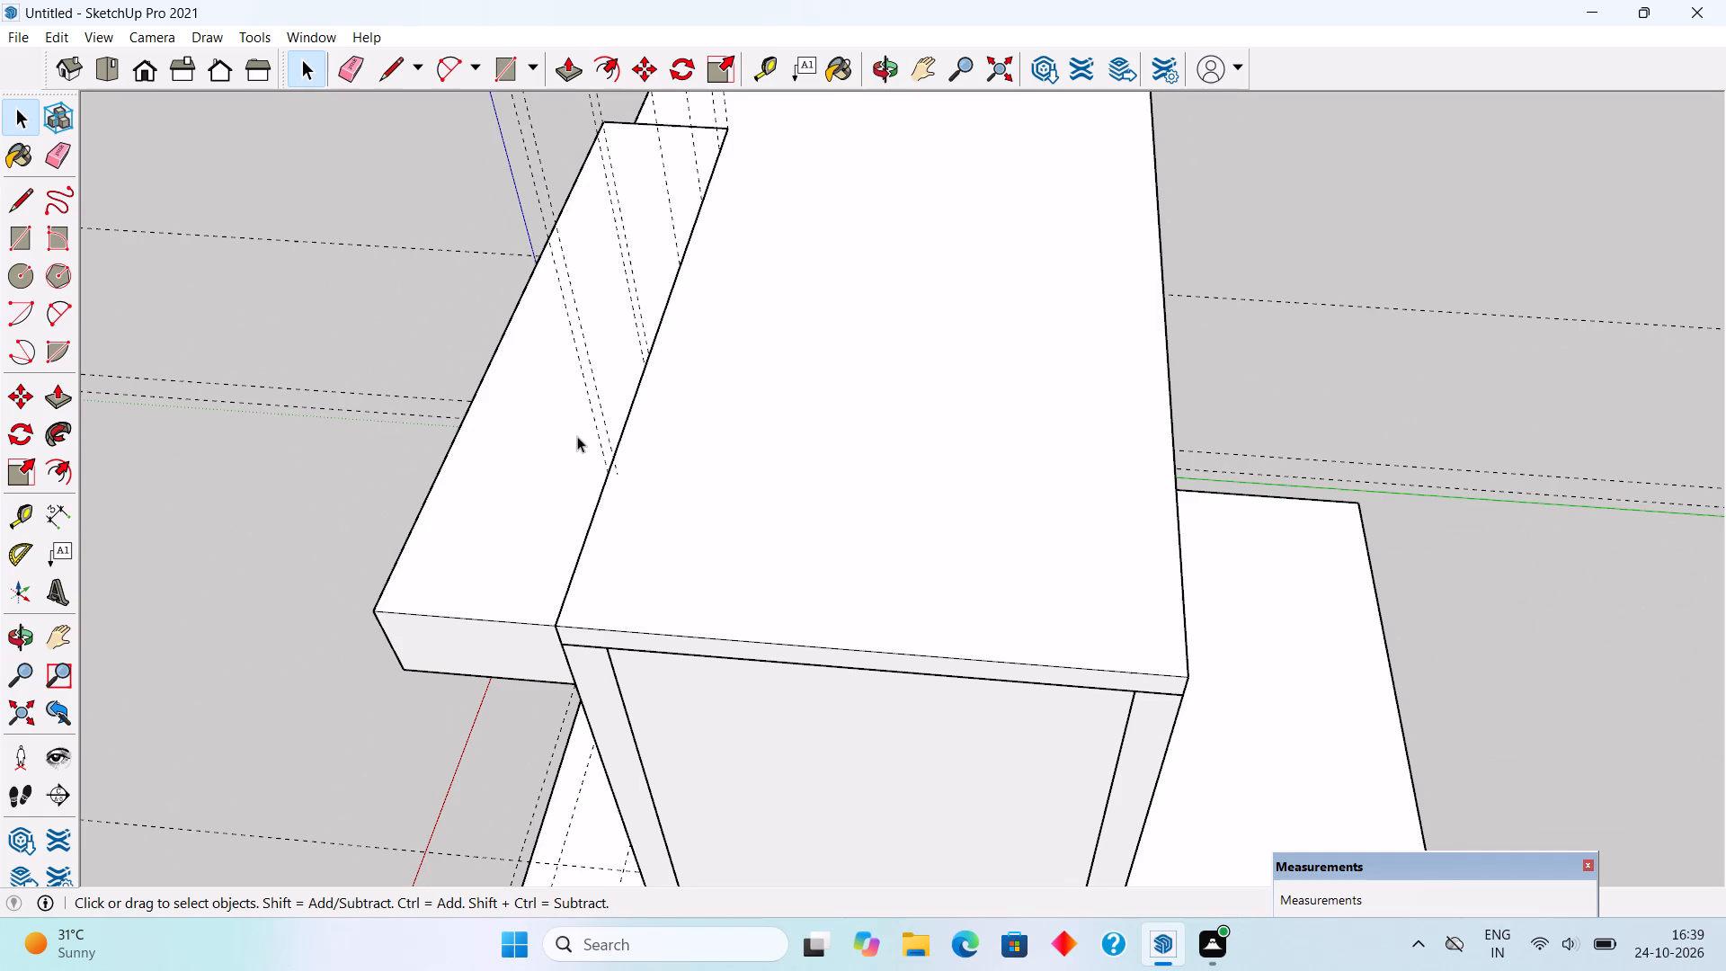
{"action": "key", "text": "t"}
{"action": "left_click", "coordinate": [623, 431]}
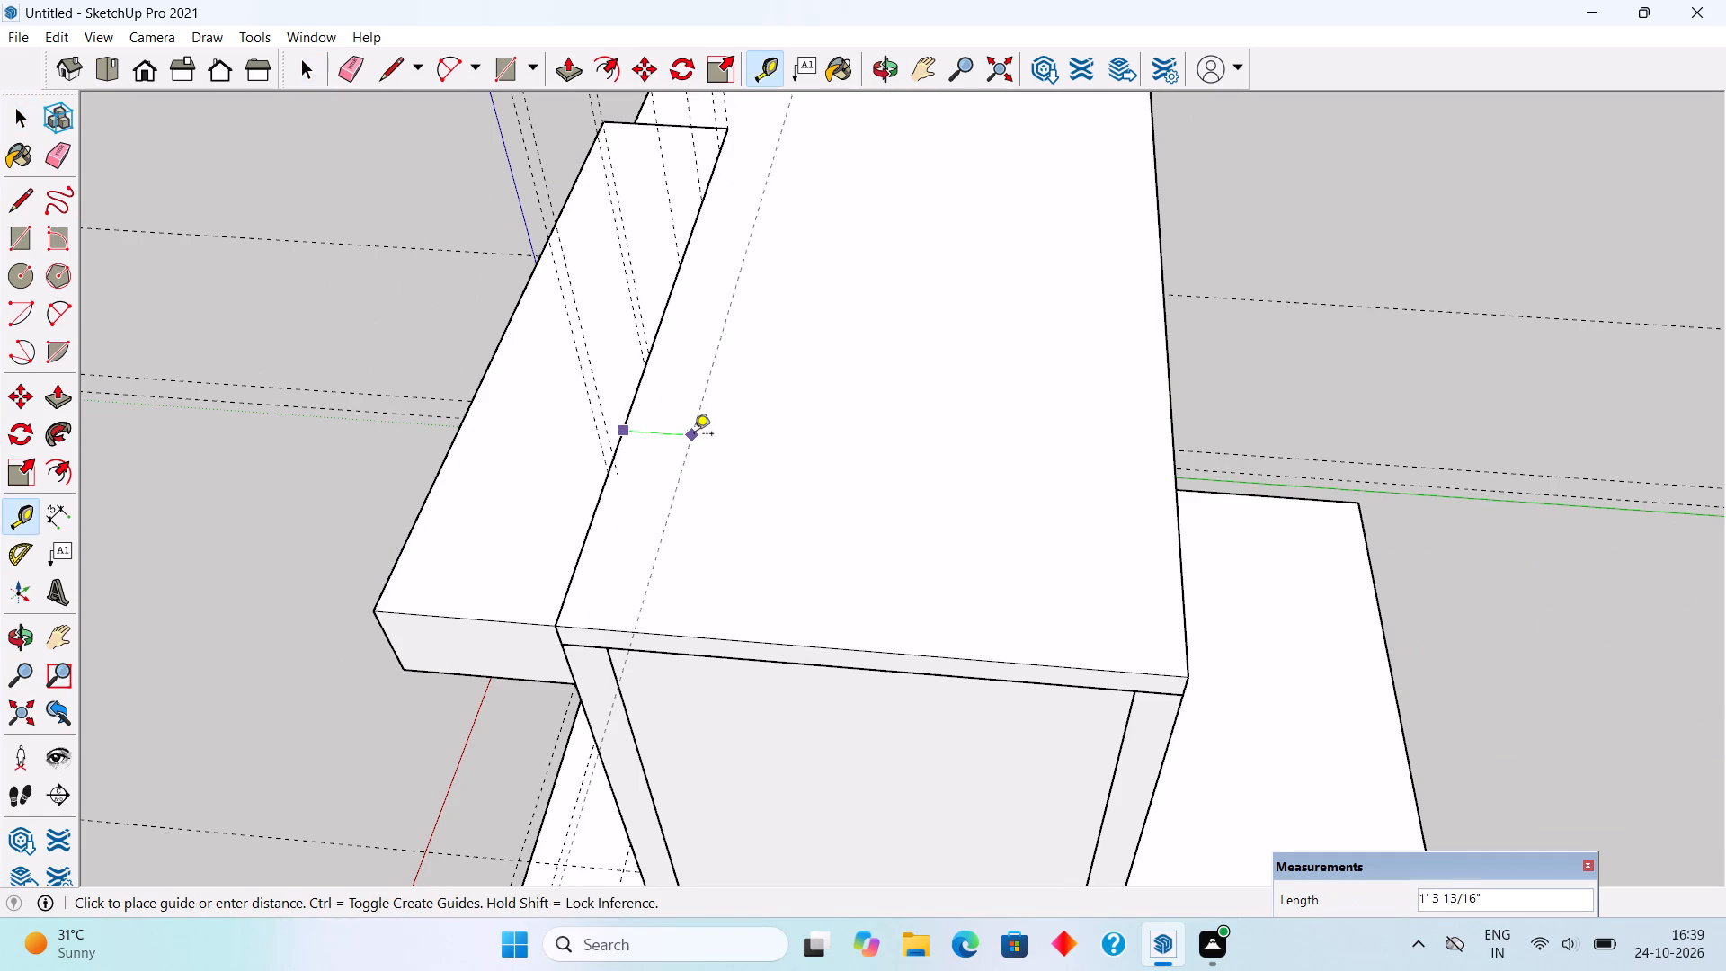
{"action": "type", "text": "9\""}
{"action": "key", "text": "Return"}
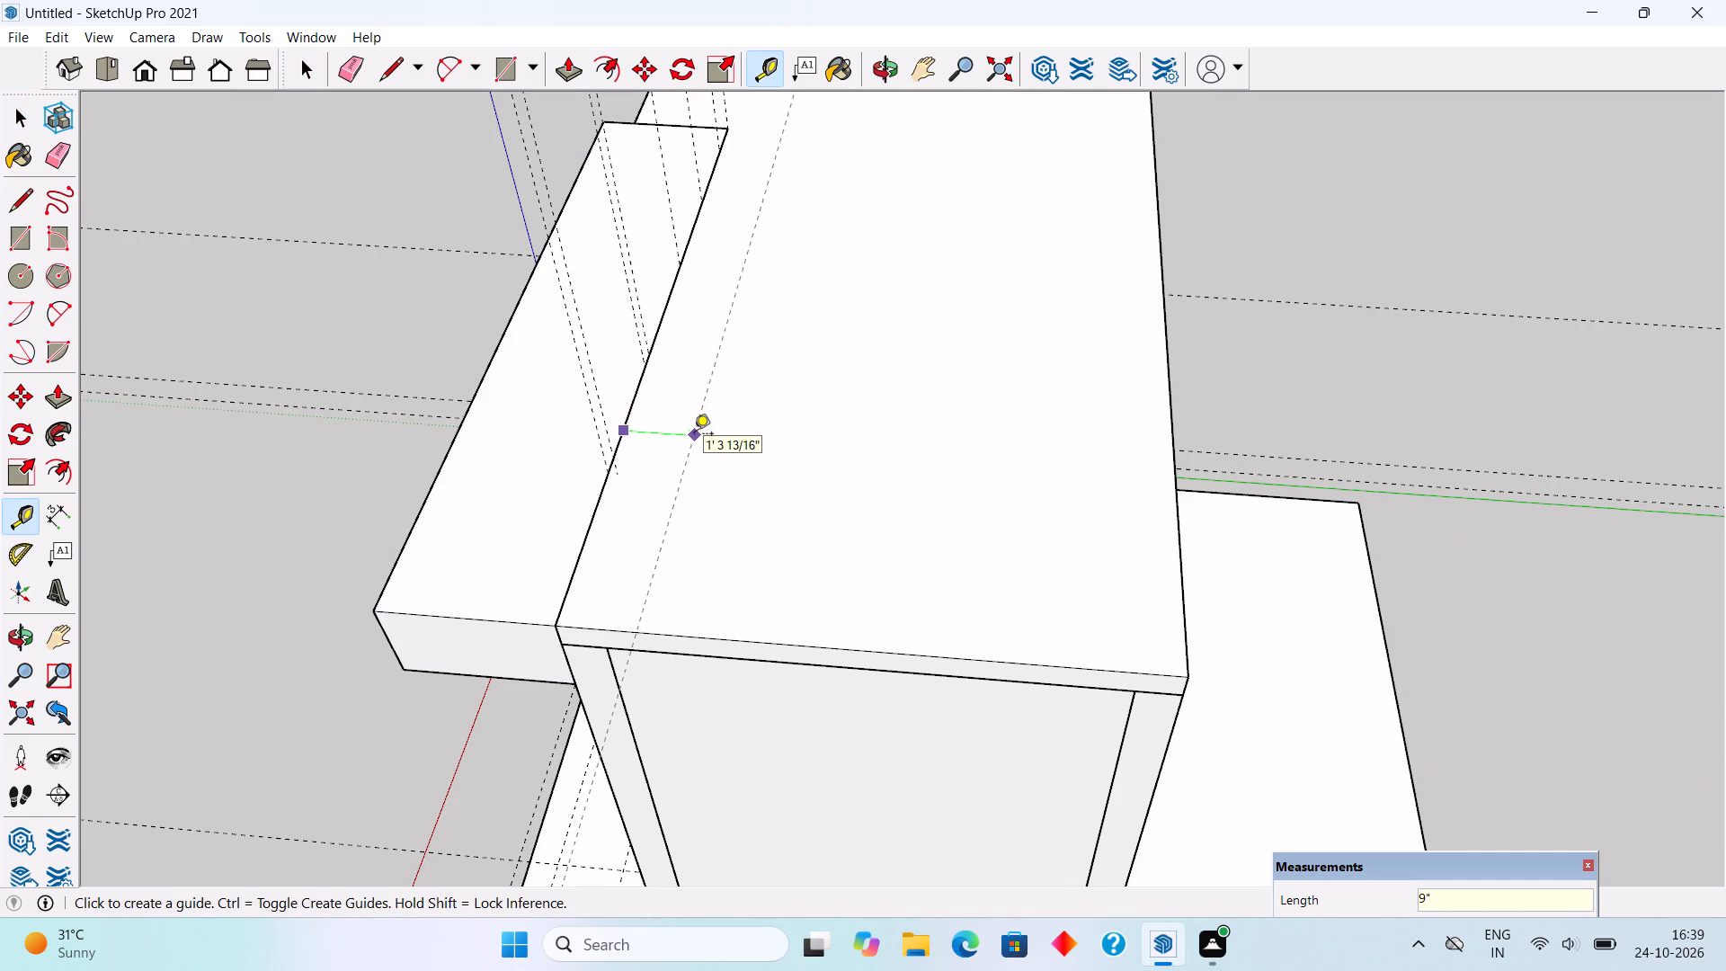
{"action": "middle_click_drag", "start_coordinate": [618, 454], "coordinate": [783, 489]}
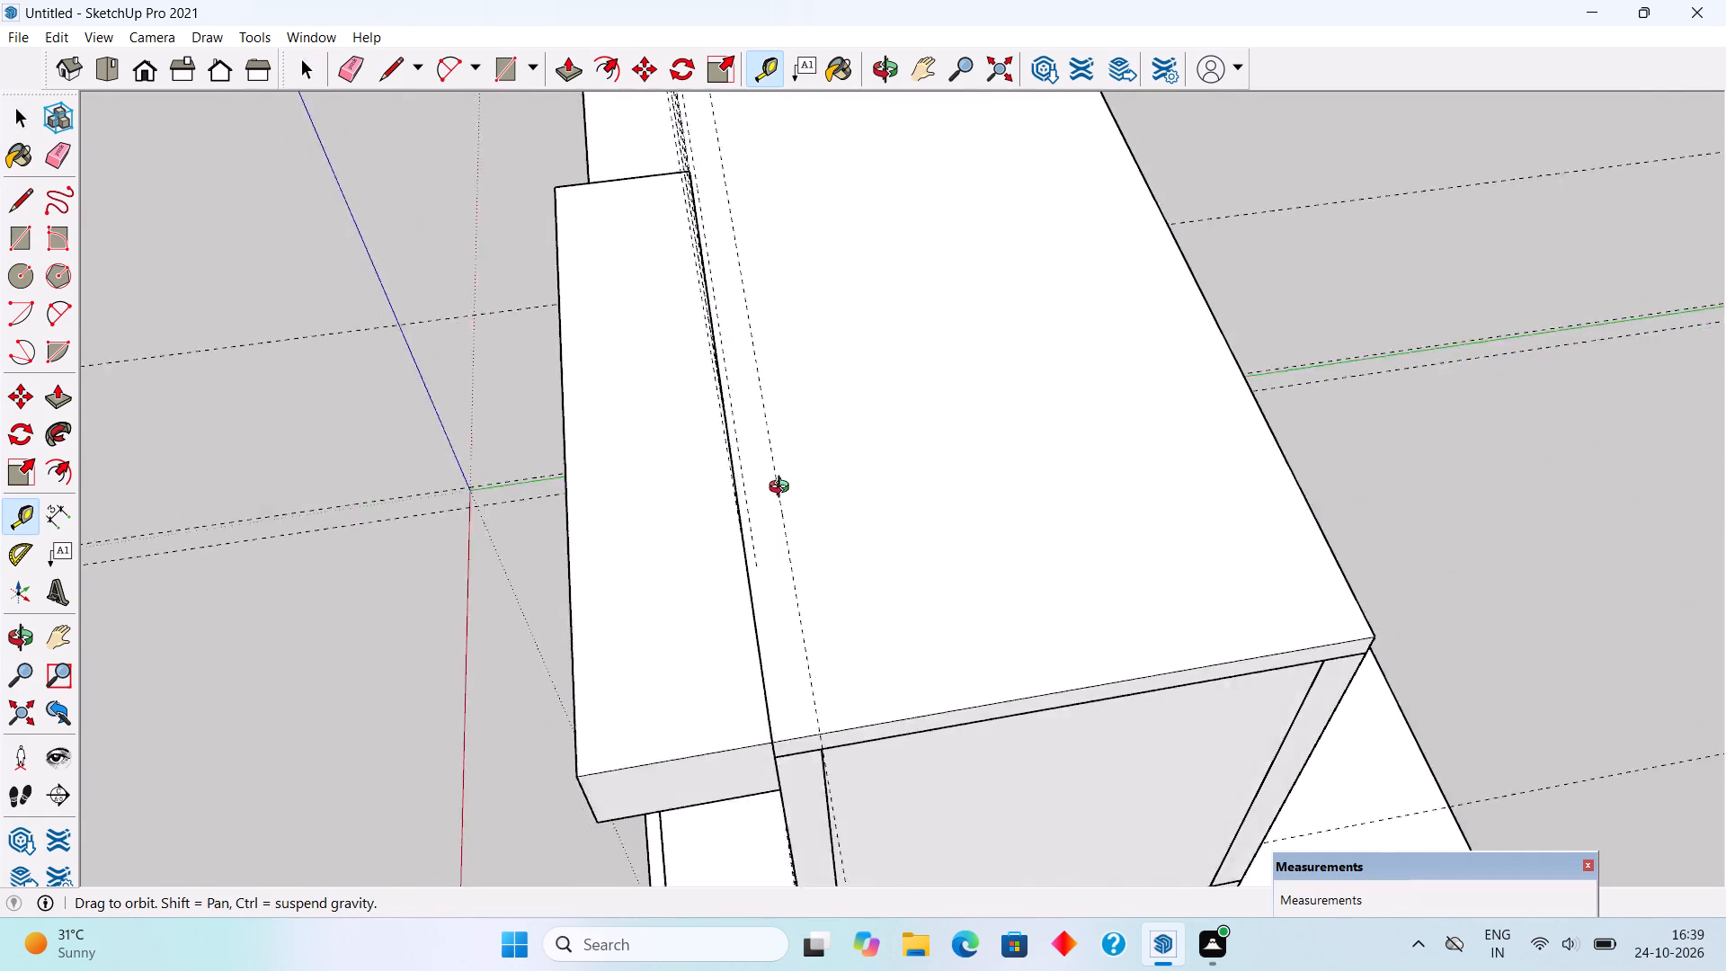
{"action": "middle_click_drag", "start_coordinate": [783, 489], "coordinate": [1523, 561]}
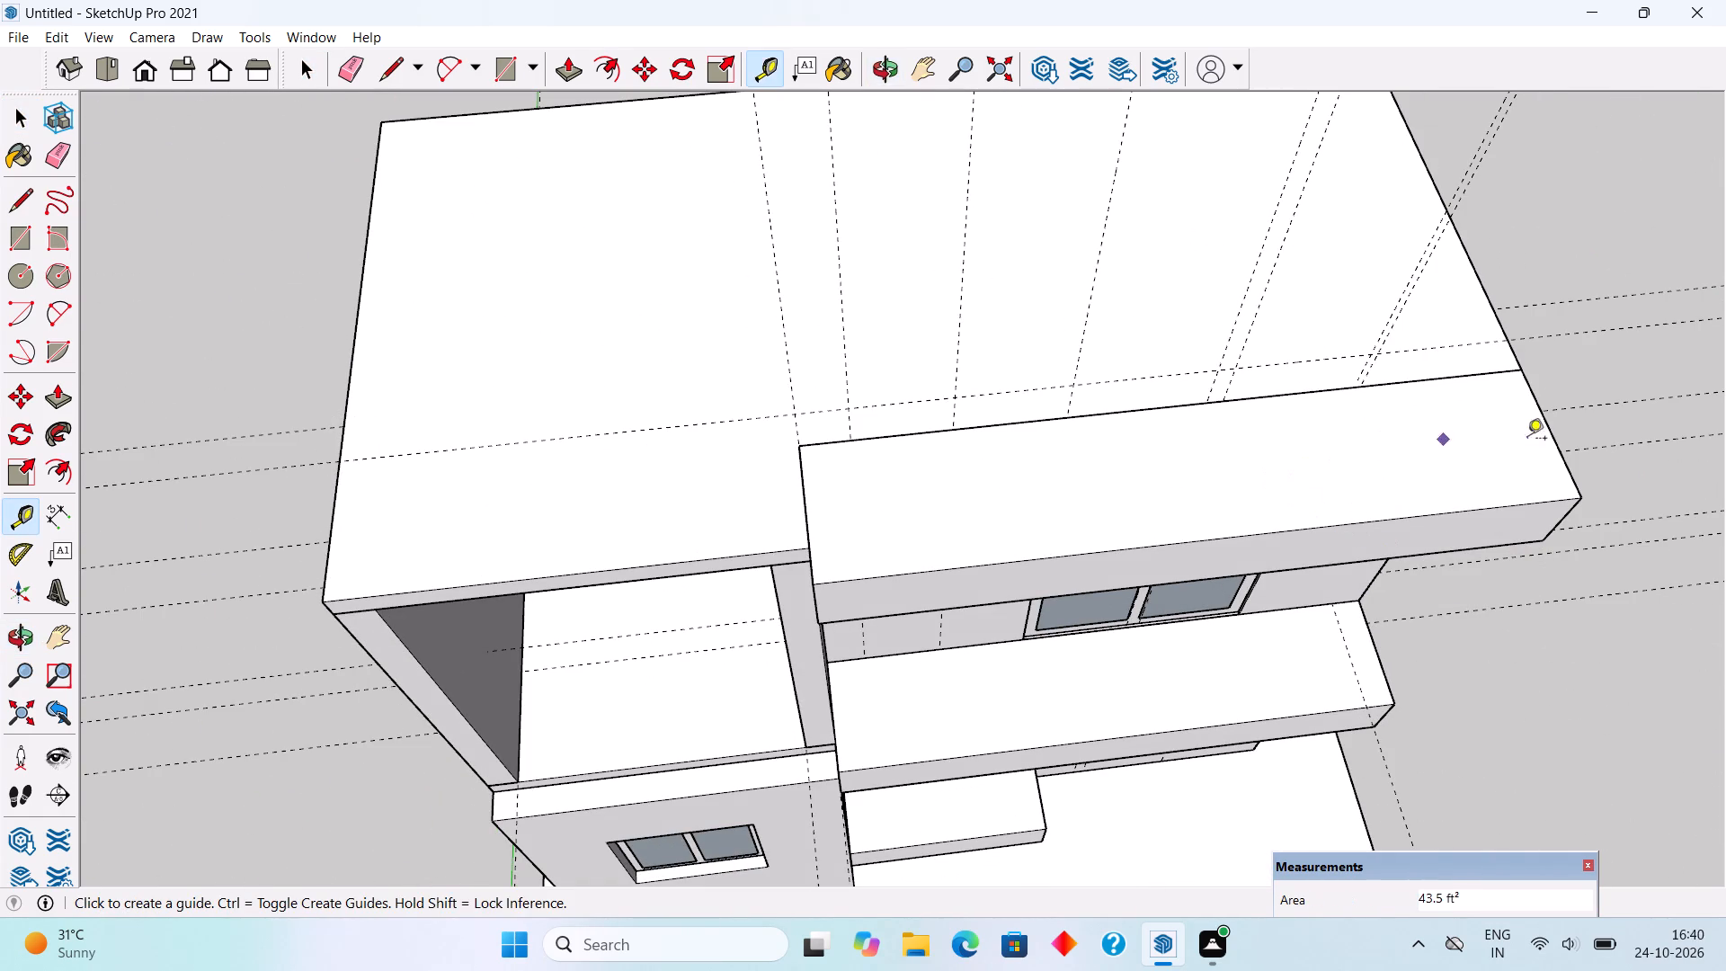
{"action": "left_click", "coordinate": [1558, 429]}
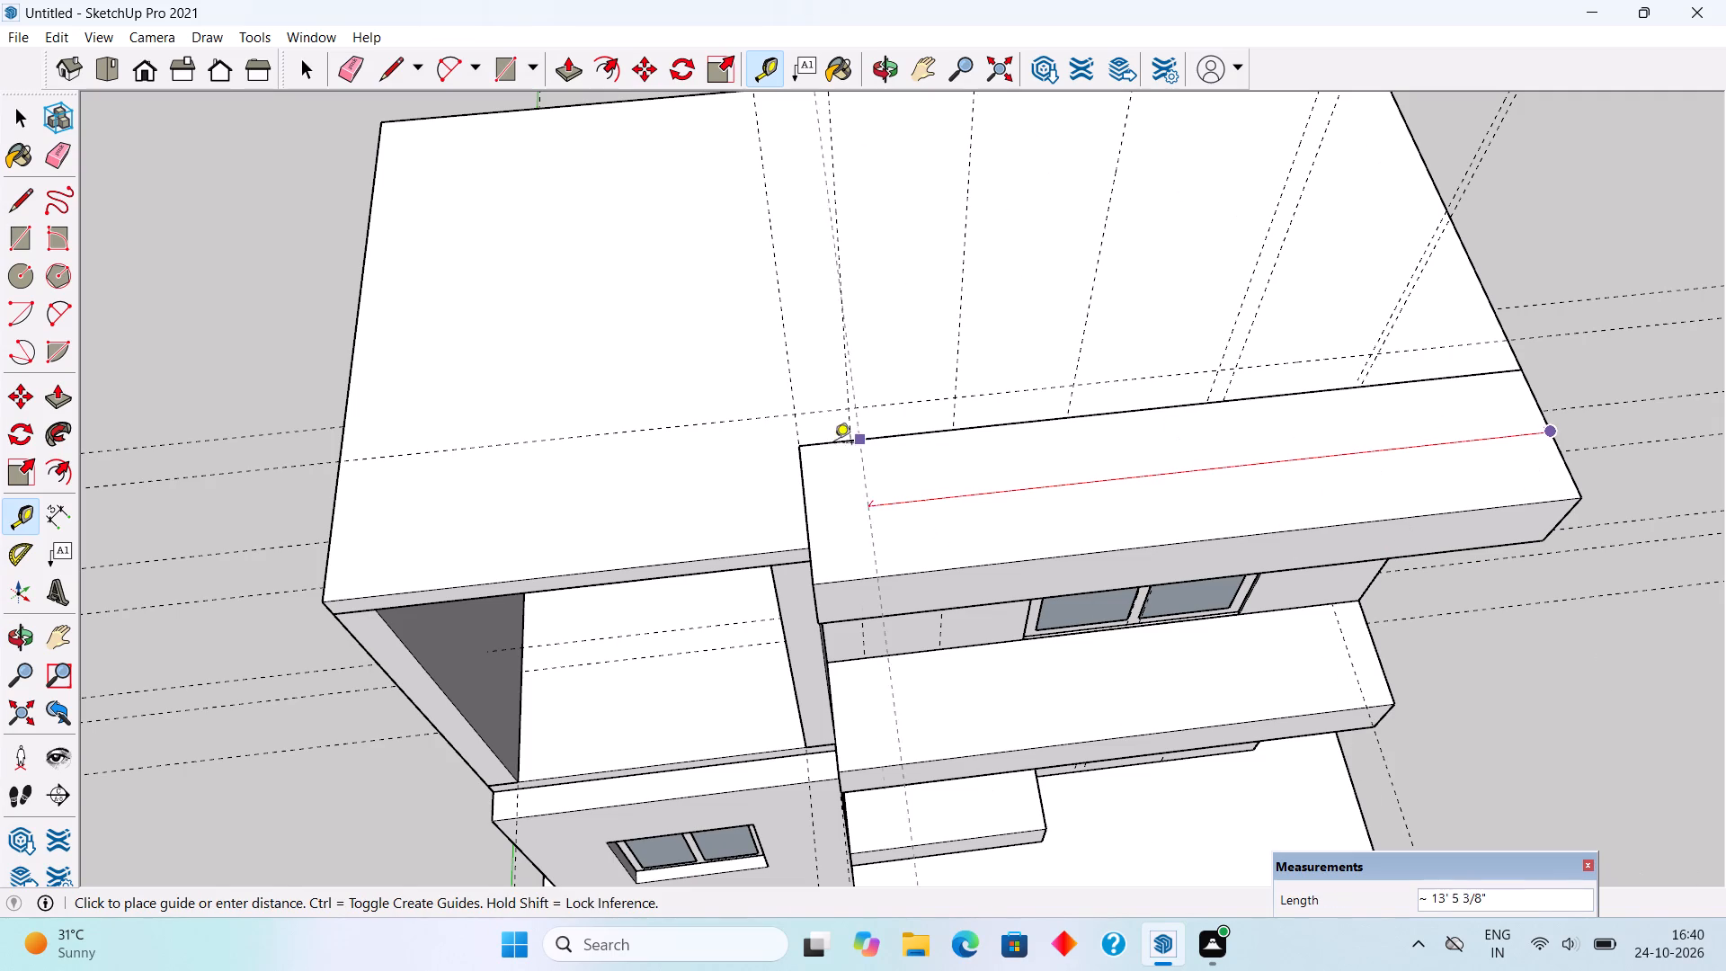
{"action": "left_click", "coordinate": [796, 466]}
{"action": "middle_click_drag", "start_coordinate": [841, 439], "coordinate": [810, 591]}
{"action": "scroll", "coordinate": [810, 591], "scroll_direction": "up", "scroll_amount": 3}
{"action": "scroll", "coordinate": [810, 591], "scroll_direction": "down", "scroll_amount": 1}
Draw a 14'6" by 9" rectangle on the roof along the upper canopy's back edge and pull it up 3' as a parapet wall.
{"action": "key", "text": "r"}
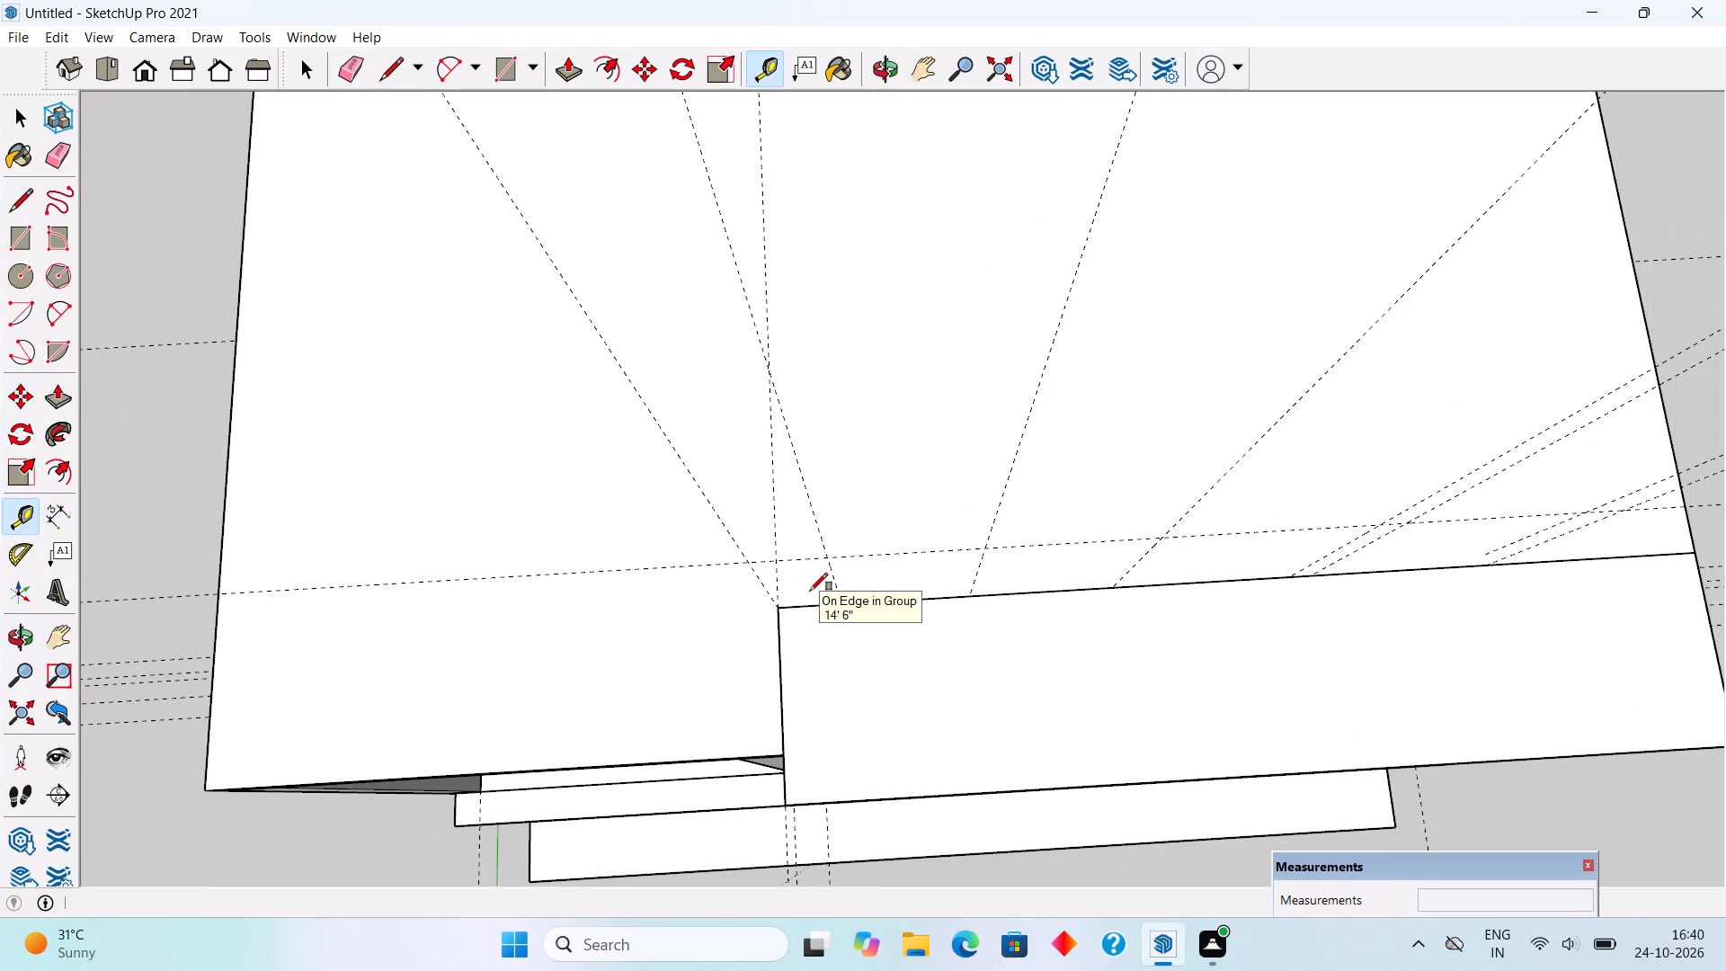
{"action": "left_click", "coordinate": [778, 556]}
{"action": "scroll", "coordinate": [1062, 582], "scroll_direction": "down", "scroll_amount": 4}
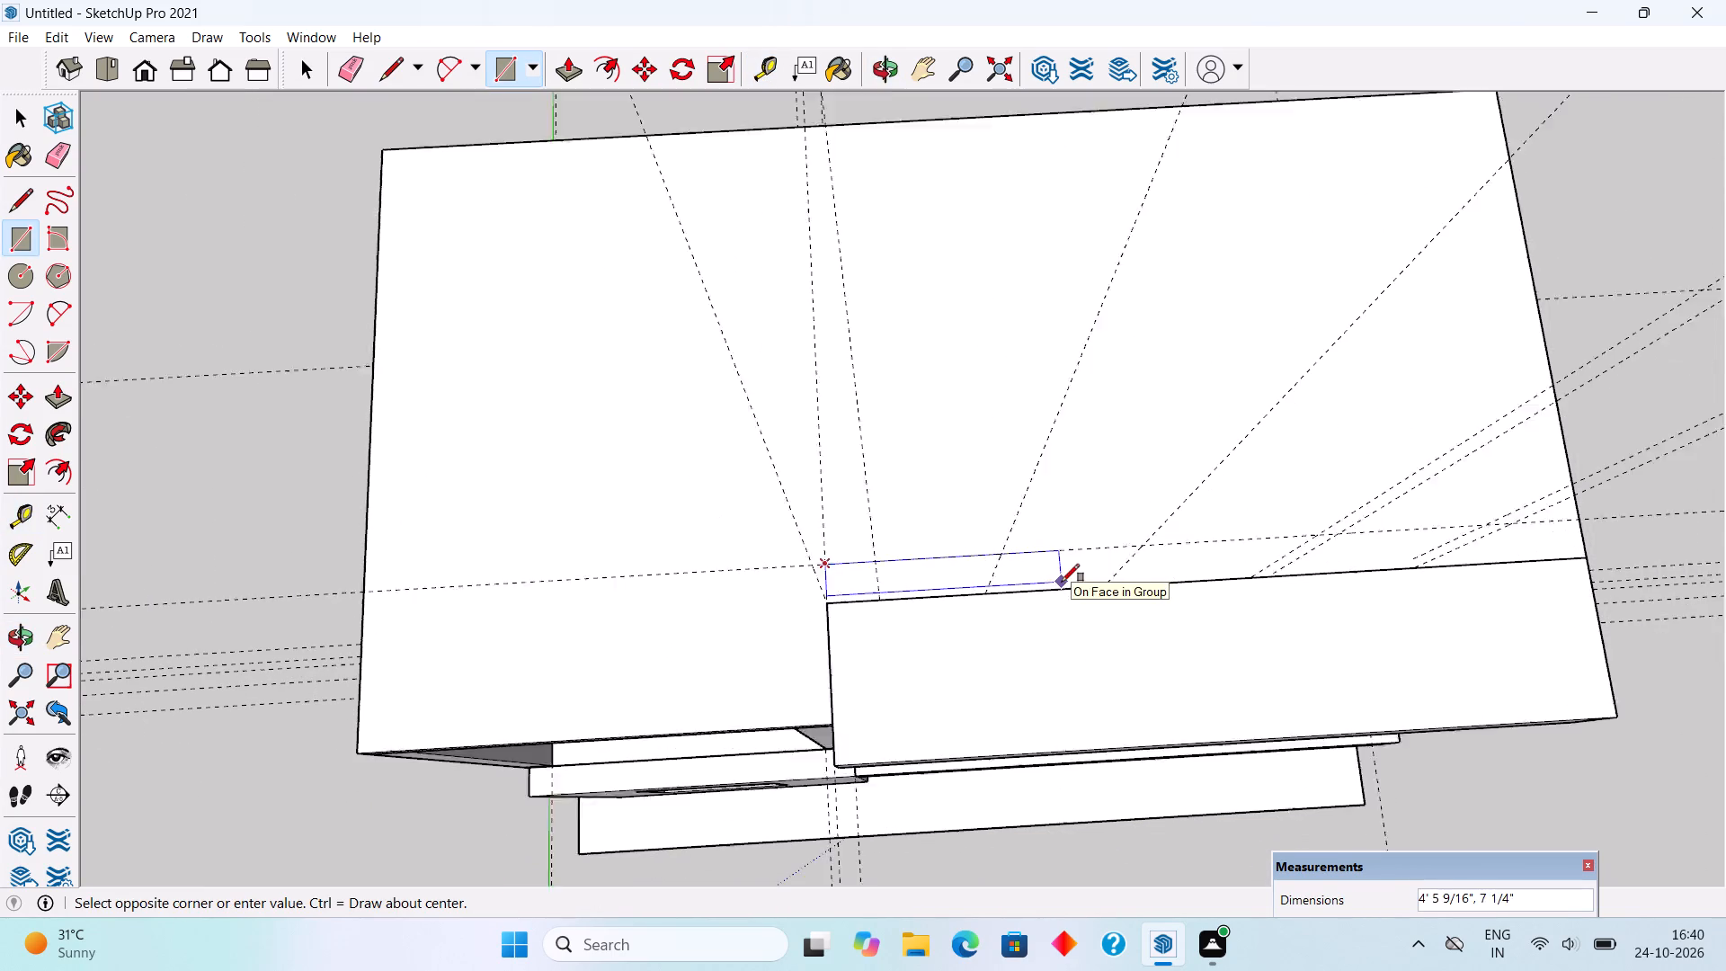
{"action": "left_click", "coordinate": [1494, 557]}
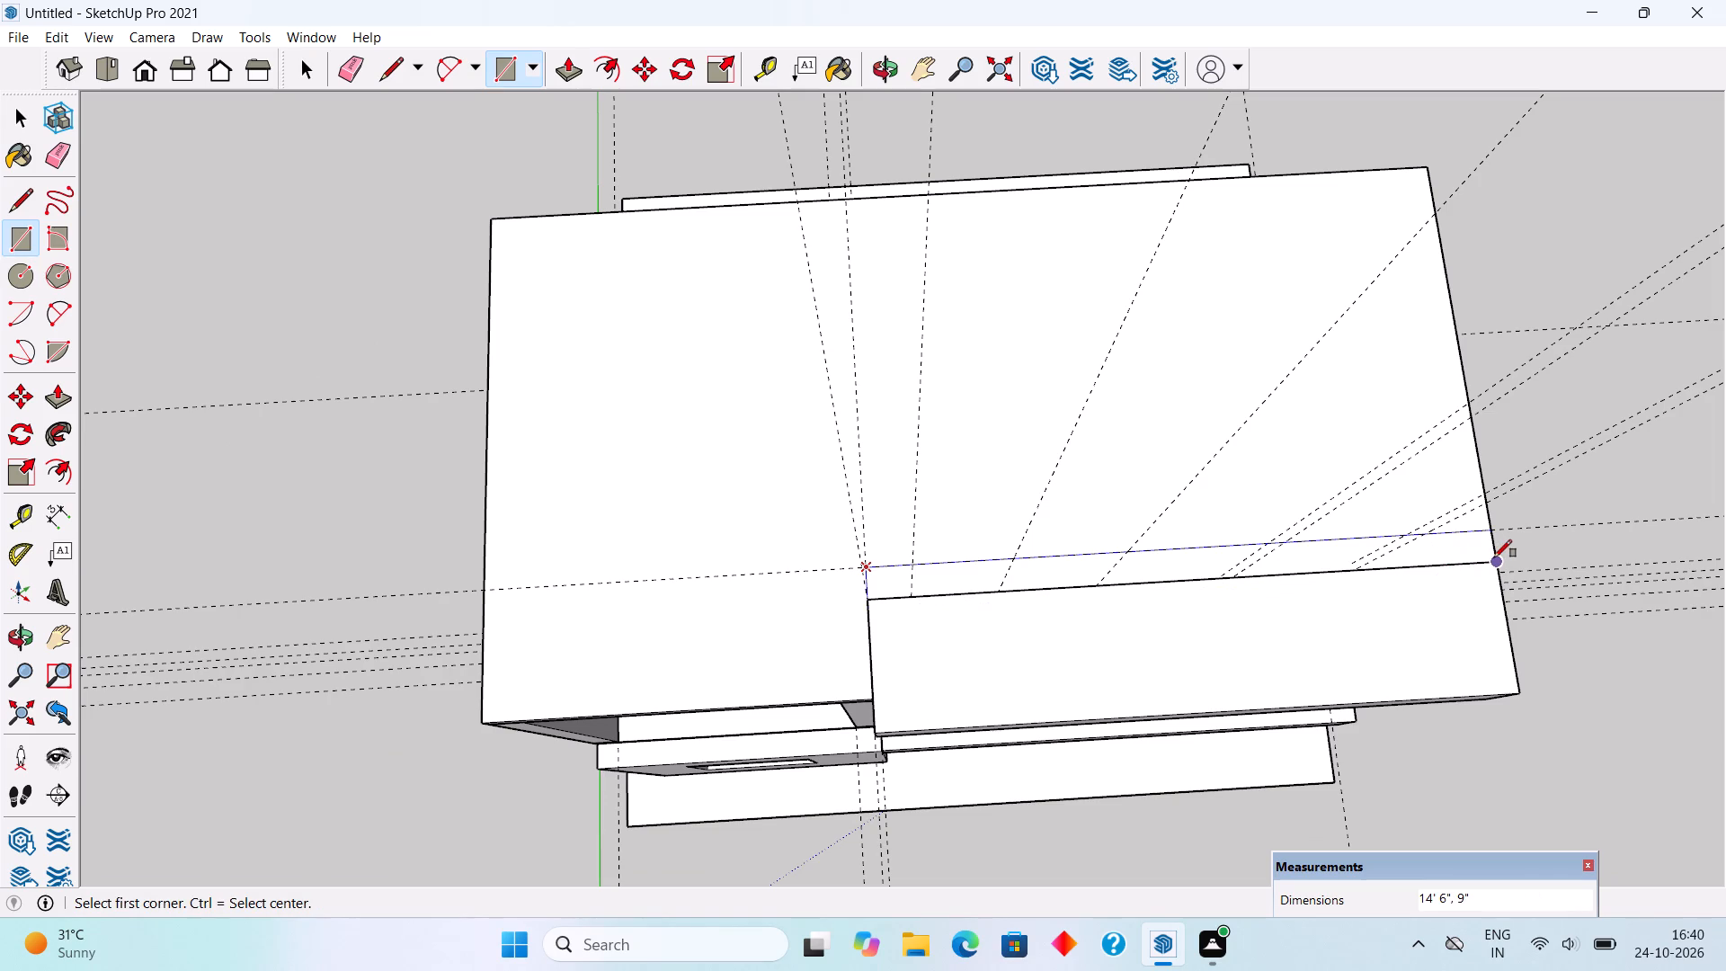
{"action": "key", "text": "p"}
{"action": "left_click", "coordinate": [1453, 533]}
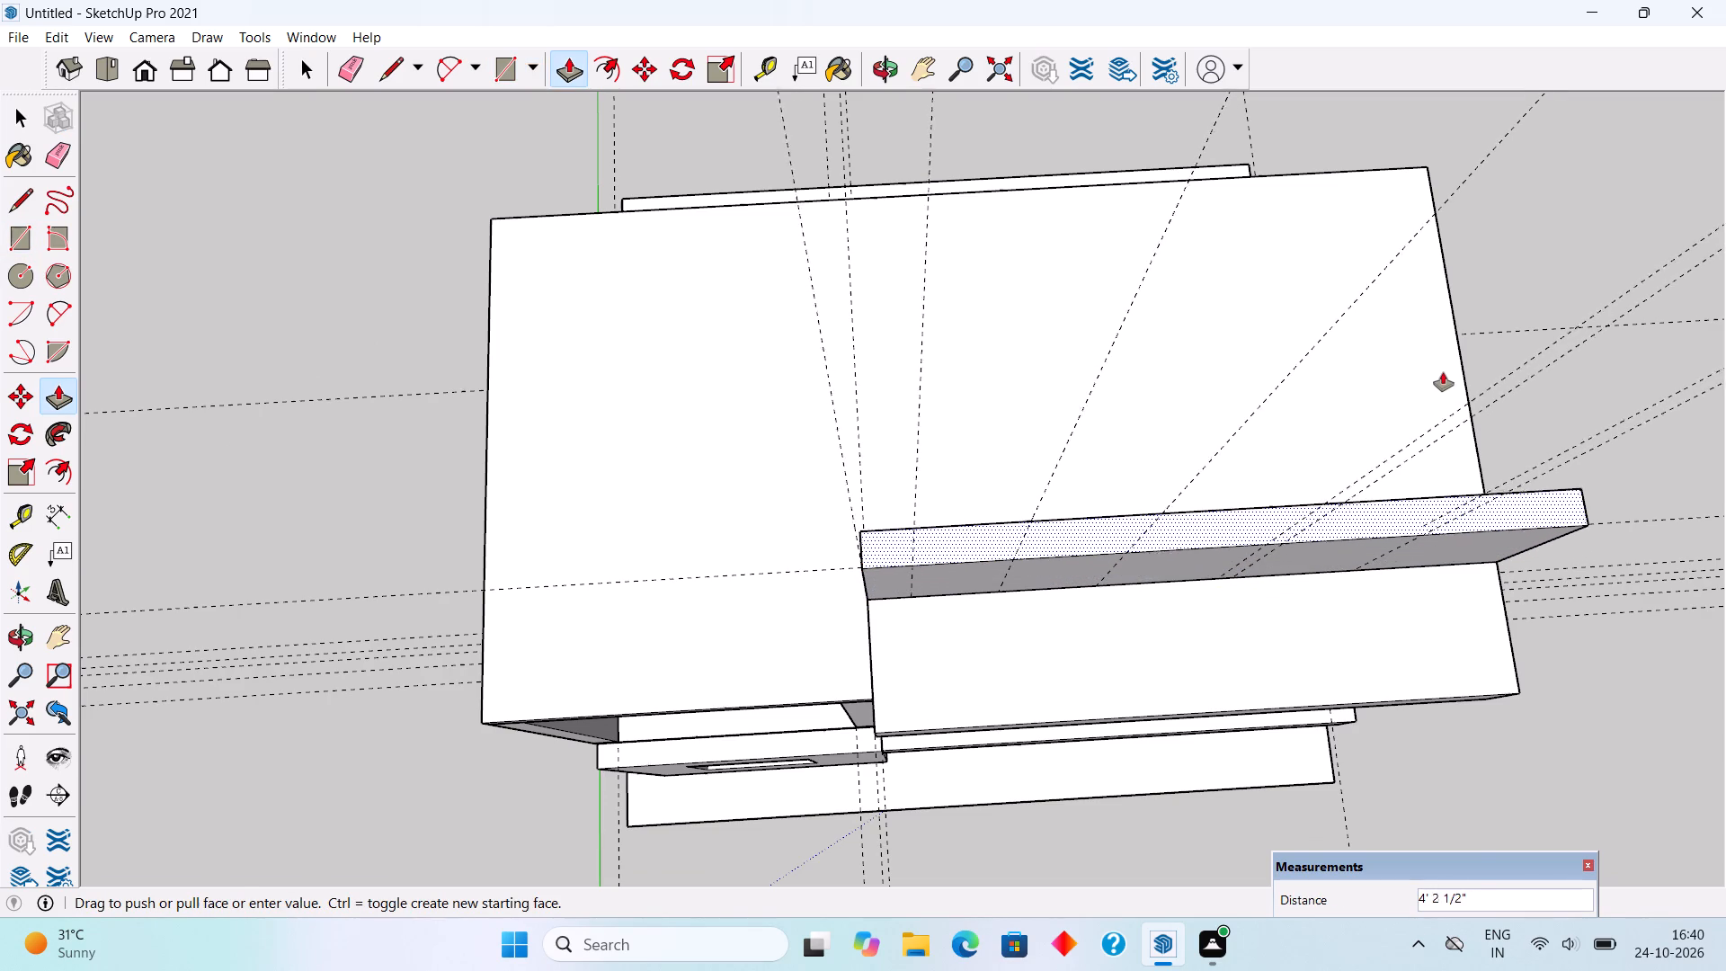
{"action": "type", "text": "3'"}
{"action": "key", "text": "Return"}
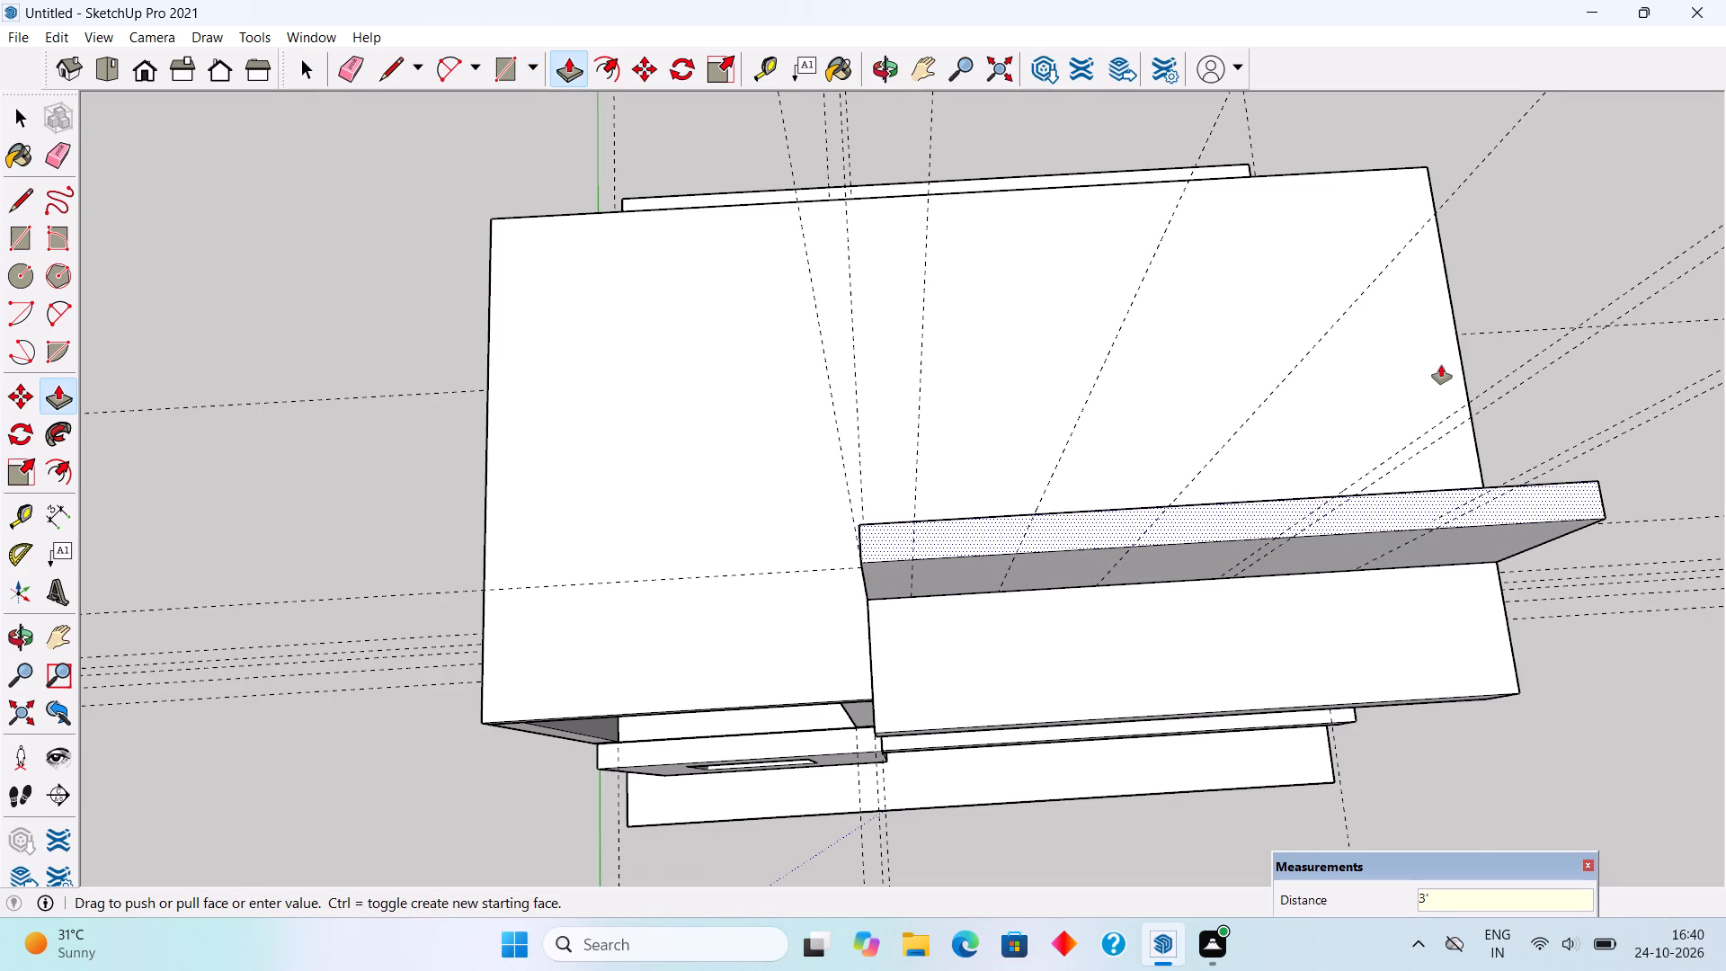
Make the new parapet wall a group.
{"action": "key", "text": "space"}
{"action": "triple_click", "coordinate": [1223, 544]}
{"action": "right_click", "coordinate": [1223, 544]}
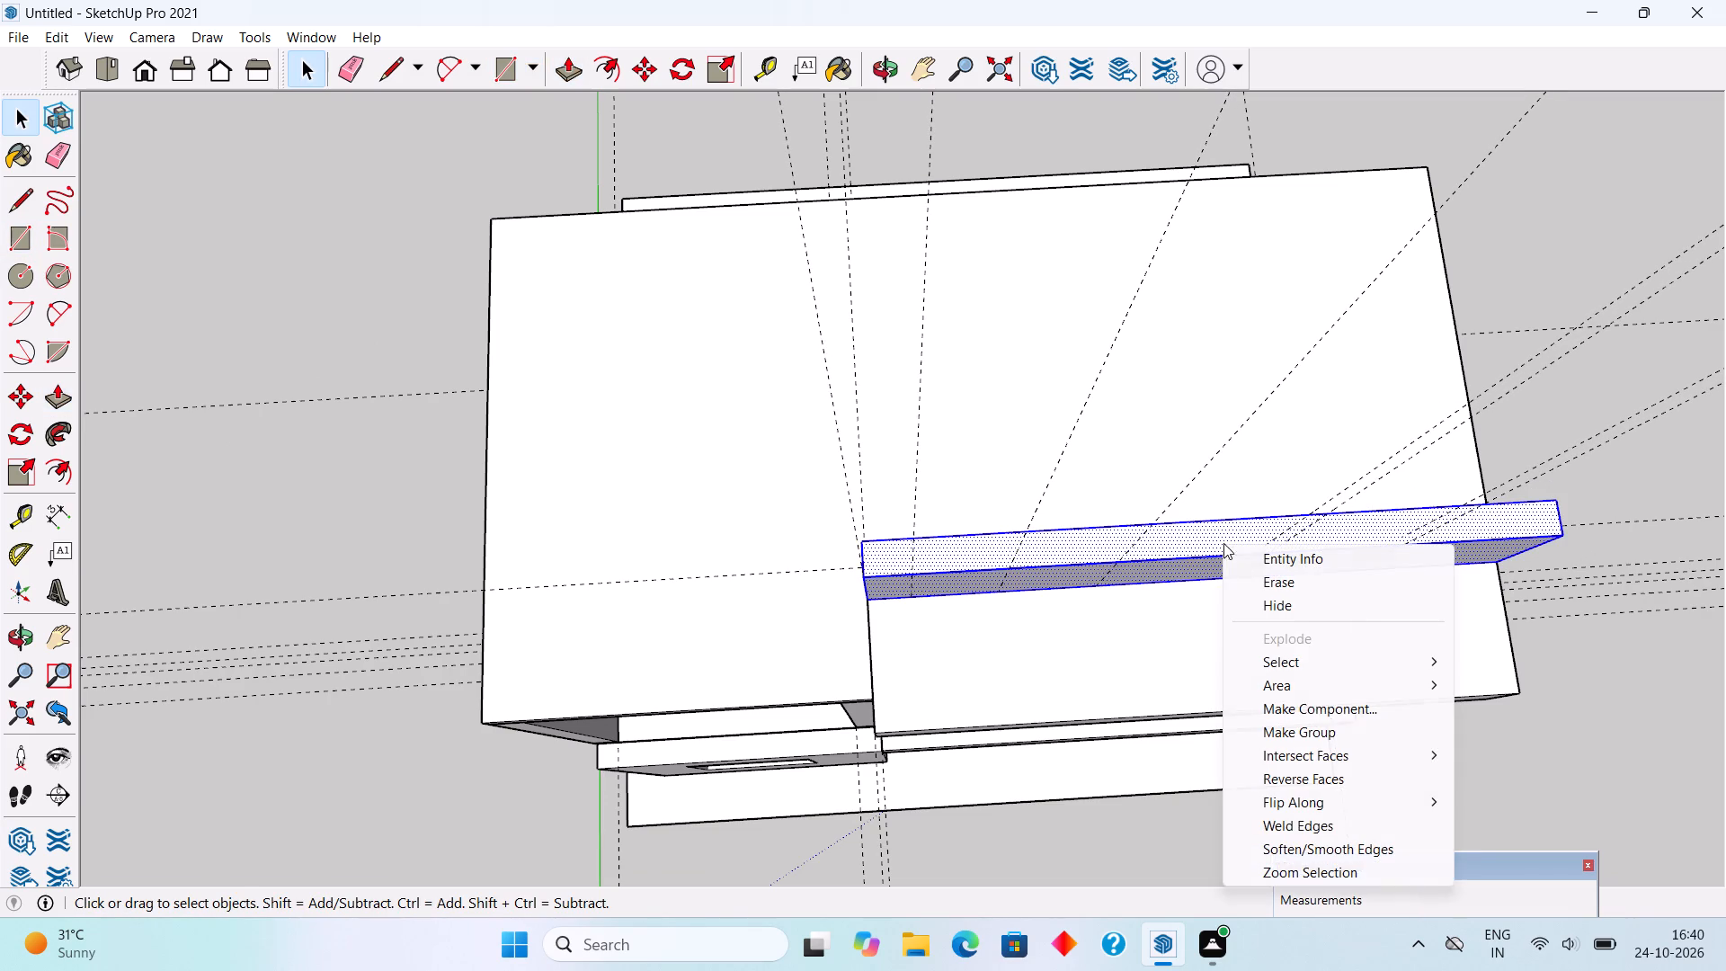
{"action": "left_click", "coordinate": [1342, 721]}
Examine the parapet wall and both canopies from the front of the building.
{"action": "scroll", "coordinate": [1312, 706], "scroll_direction": "down", "scroll_amount": 1}
{"action": "middle_click_drag", "start_coordinate": [1306, 702], "coordinate": [1163, 246]}
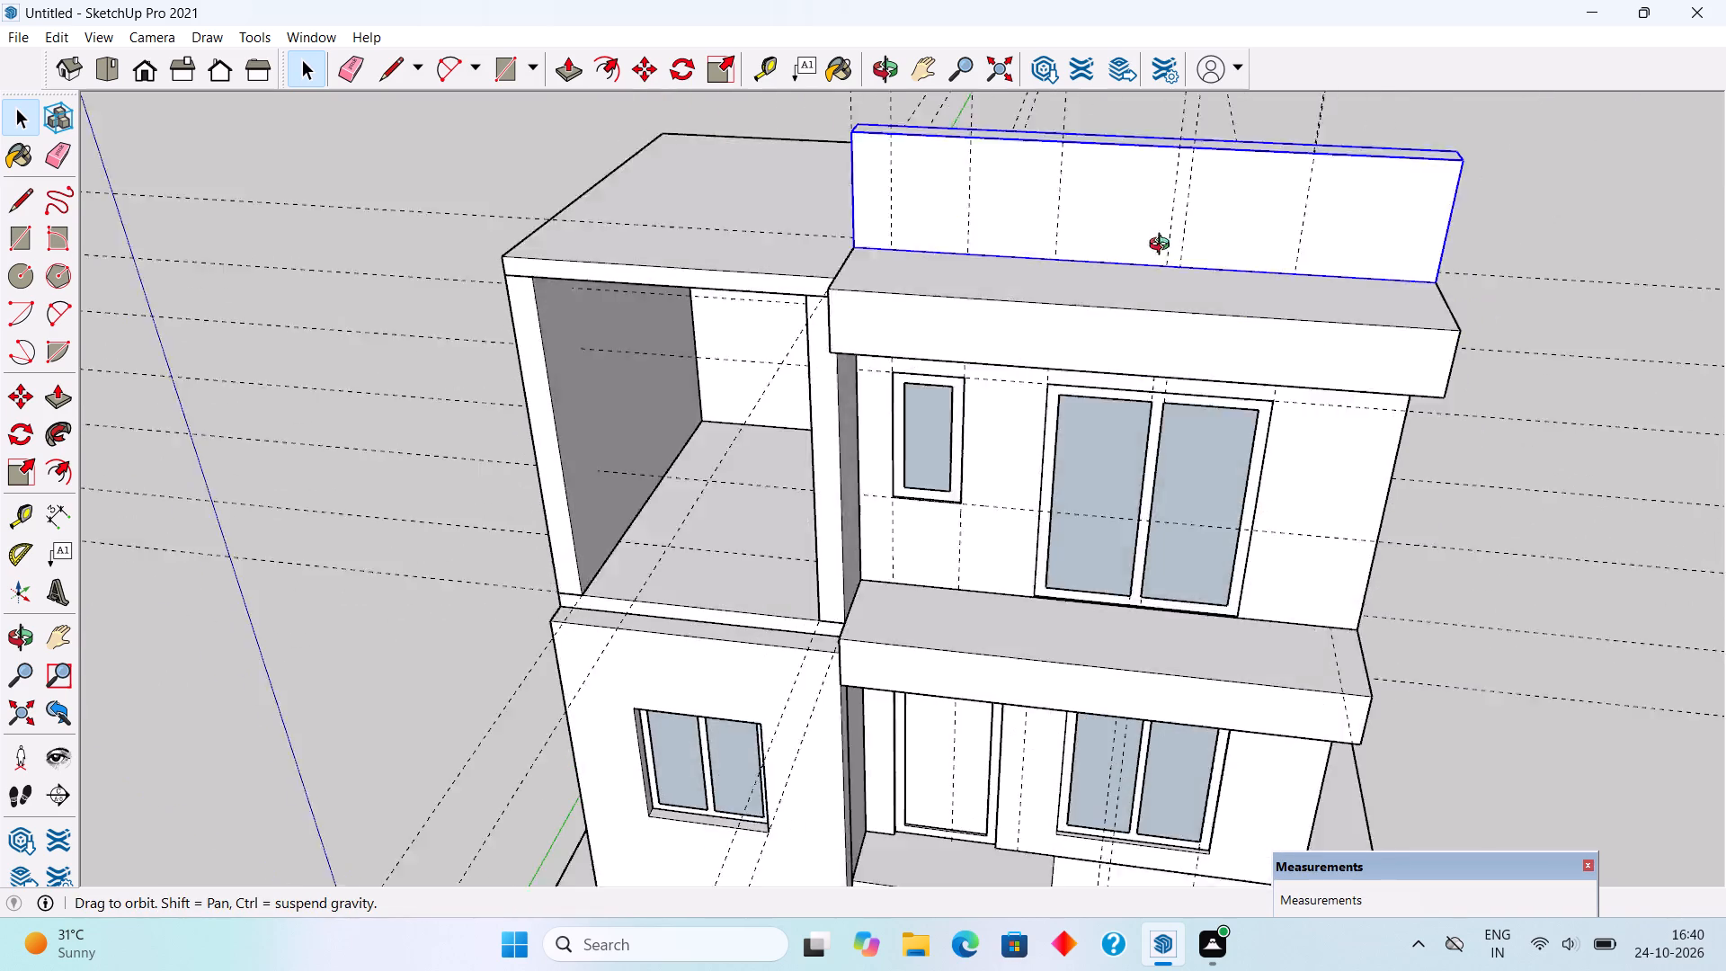
{"action": "middle_click_drag", "start_coordinate": [1163, 246], "coordinate": [1150, 195]}
{"action": "left_click", "coordinate": [1396, 571]}
{"action": "scroll", "coordinate": [689, 932], "scroll_direction": "down", "scroll_amount": 5}
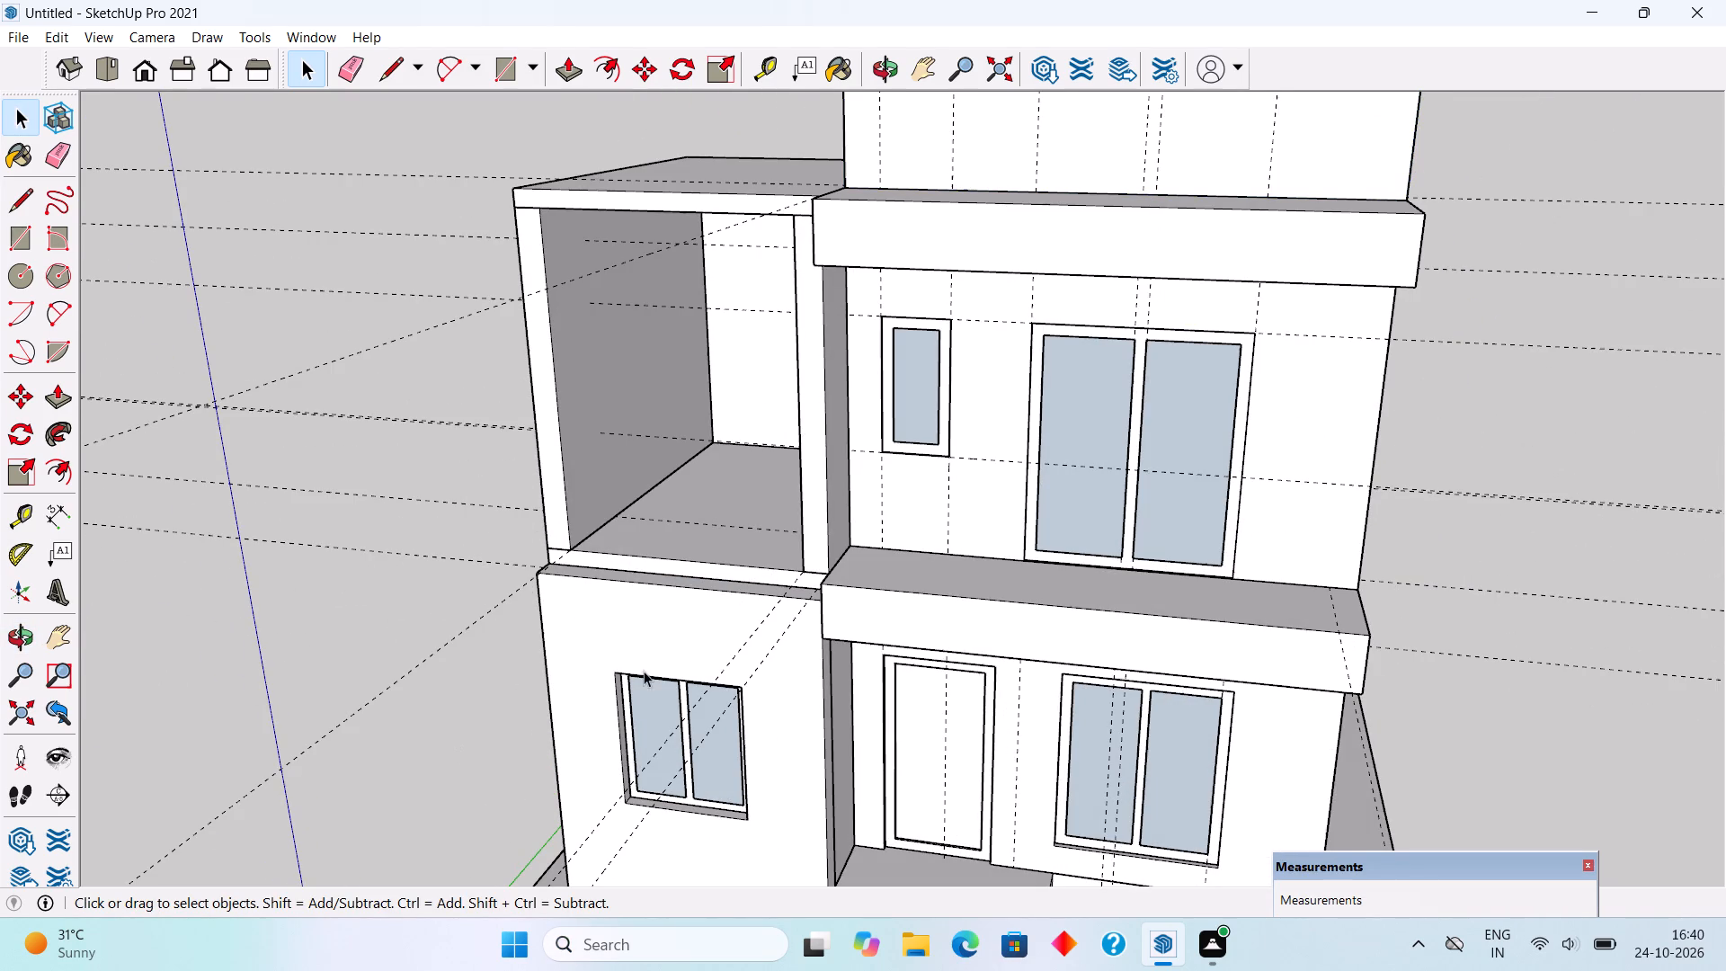
{"action": "scroll", "coordinate": [644, 671], "scroll_direction": "down", "scroll_amount": 5}
{"action": "middle_click_drag", "start_coordinate": [805, 754], "coordinate": [1081, 650]}
{"action": "scroll", "coordinate": [851, 673], "scroll_direction": "up", "scroll_amount": 2}
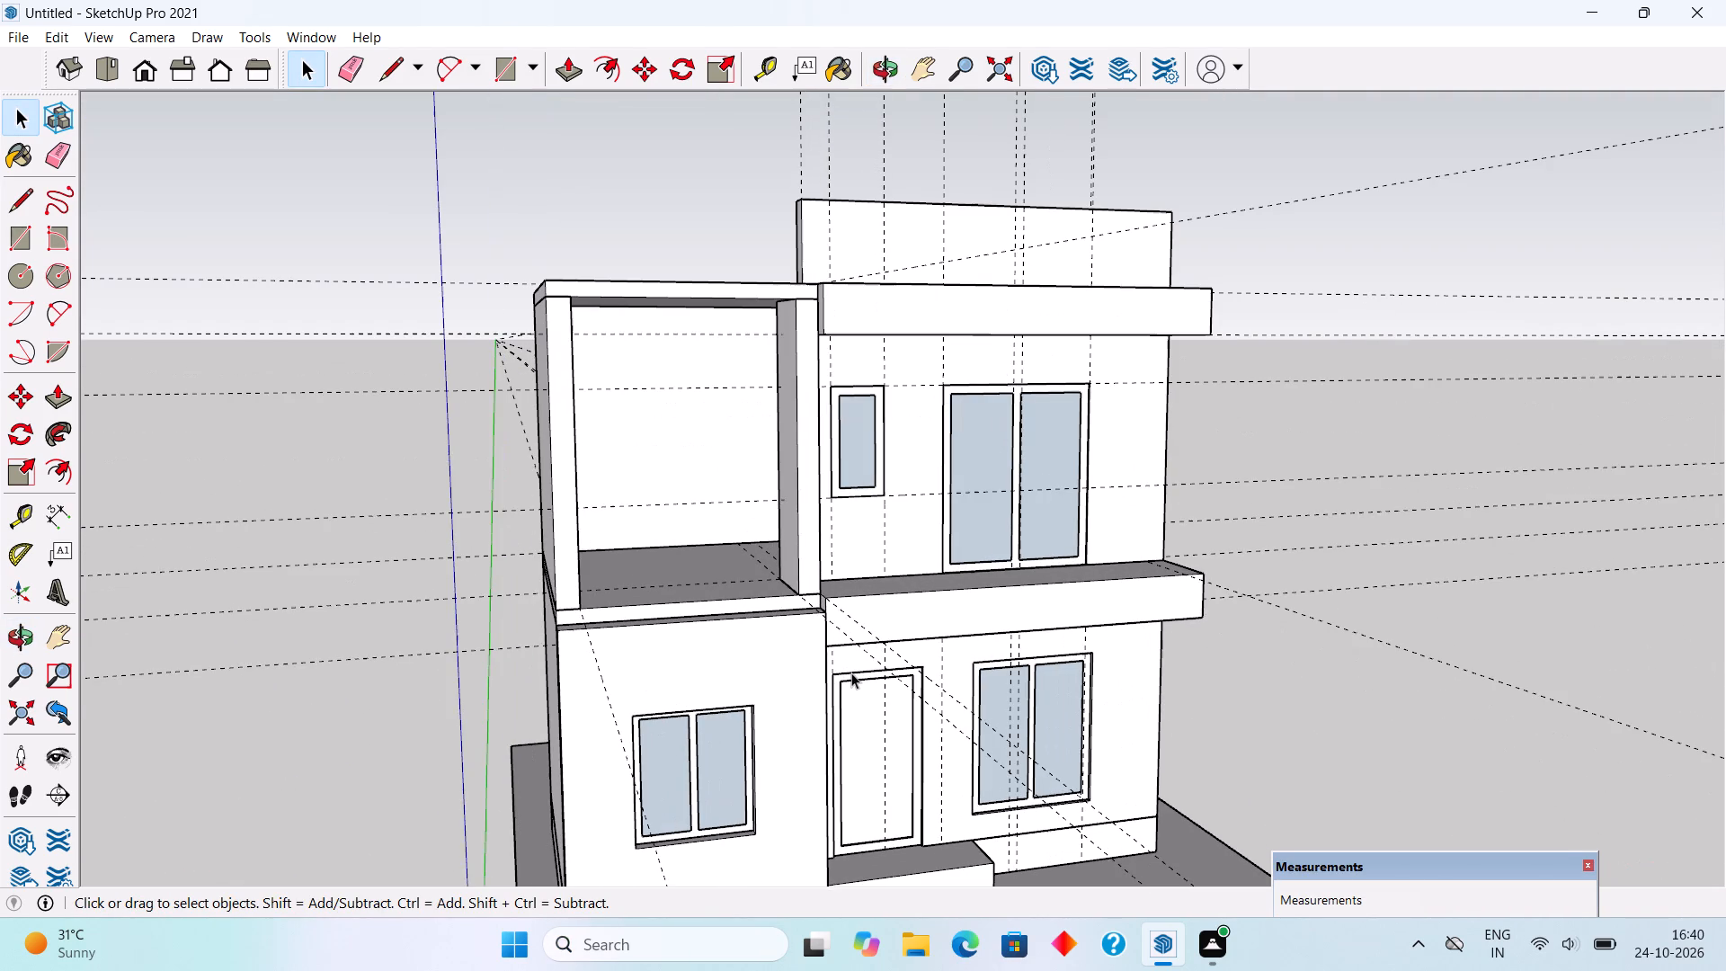
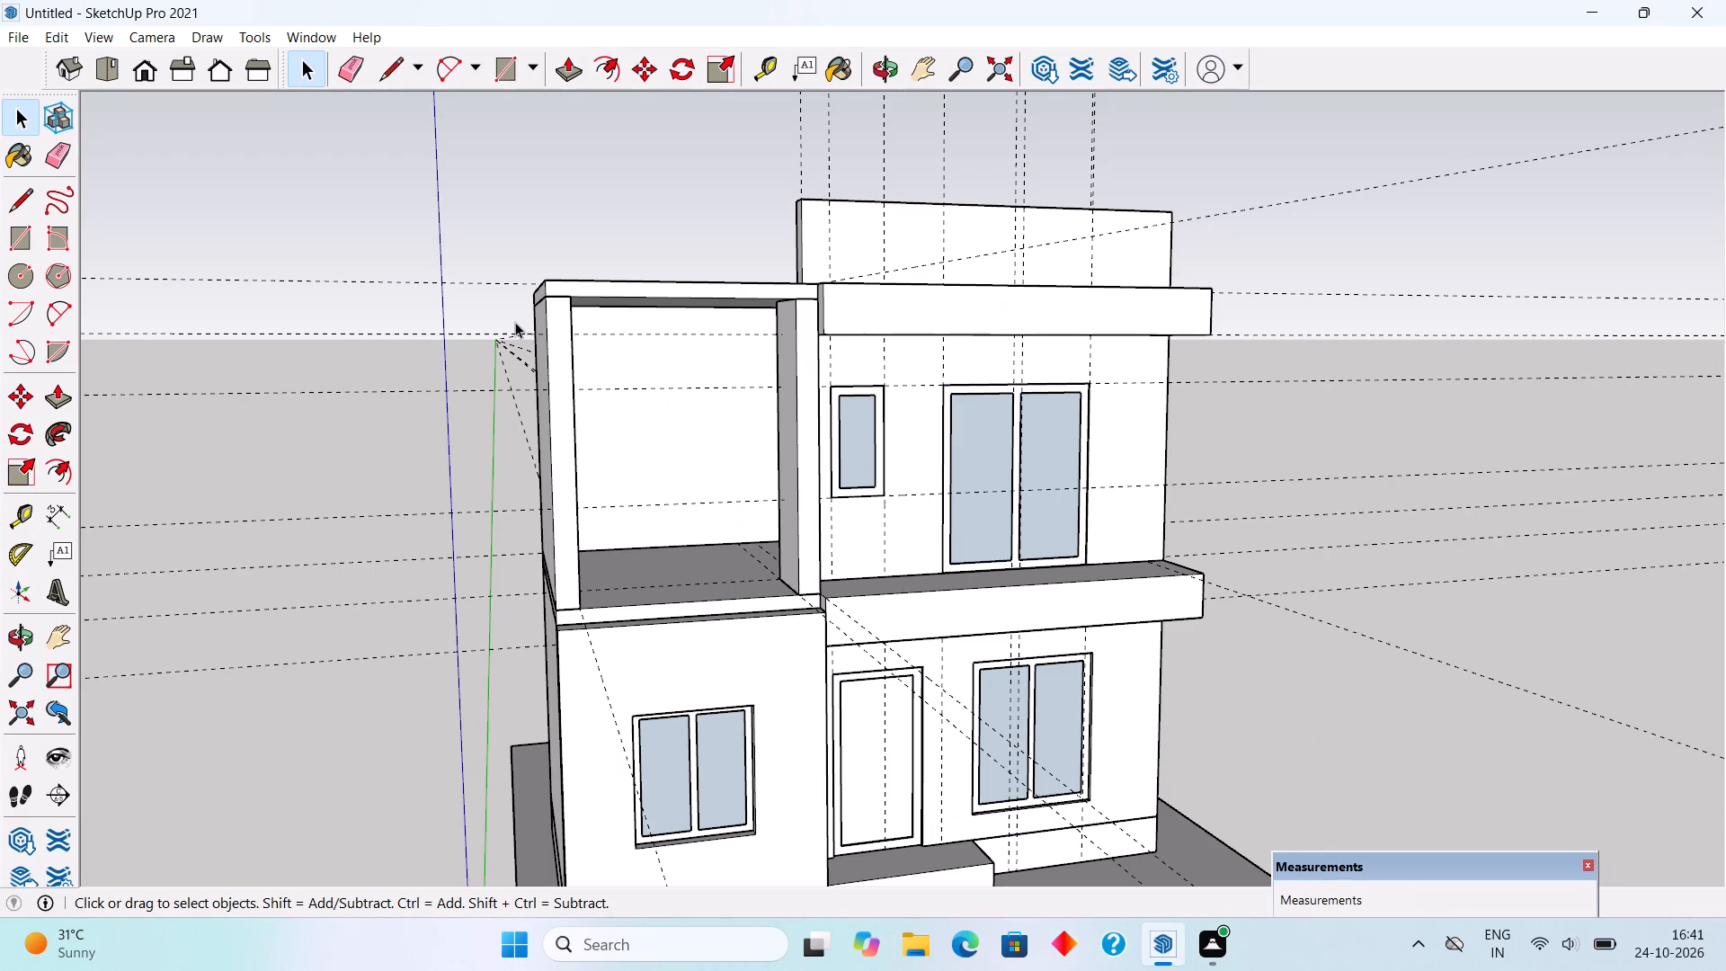
Place roof guides 9" inside the side edge at the front parapet's outer end and 9" inside the back edge.
{"action": "scroll", "coordinate": [515, 322], "scroll_direction": "down", "scroll_amount": 3}
{"action": "scroll", "coordinate": [644, 327], "scroll_direction": "down", "scroll_amount": 4}
{"action": "middle_click_drag", "start_coordinate": [672, 358], "coordinate": [517, 664]}
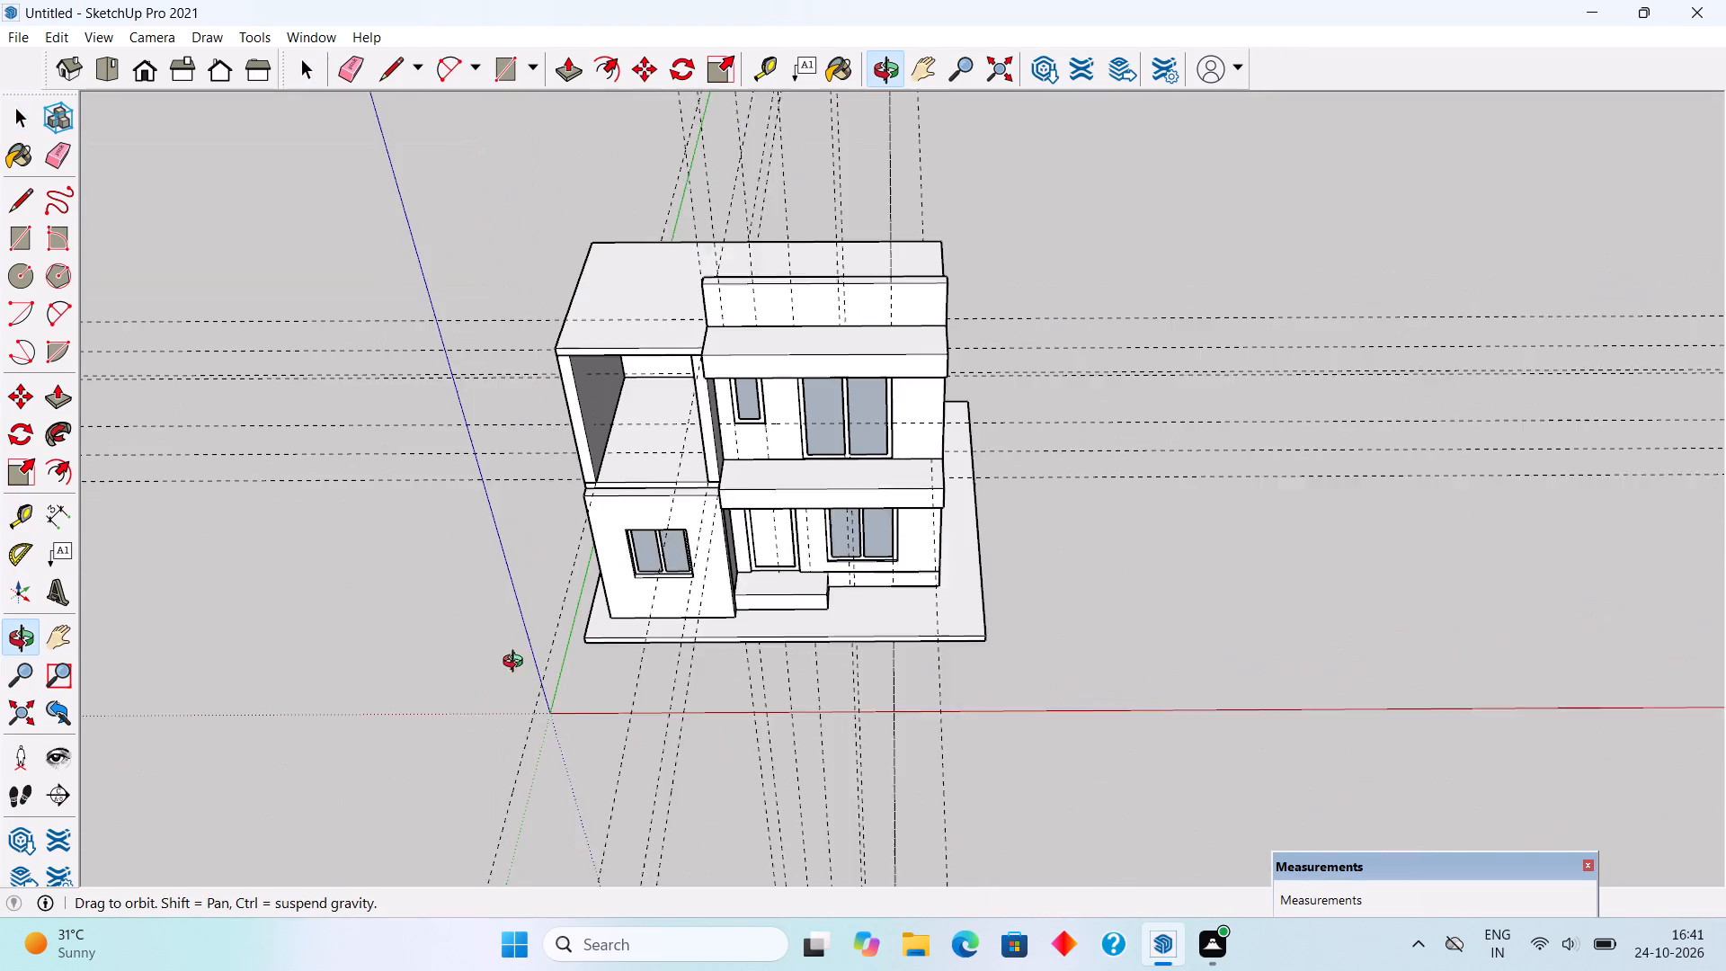
{"action": "middle_click_drag", "start_coordinate": [517, 664], "coordinate": [517, 656]}
{"action": "scroll", "coordinate": [868, 283], "scroll_direction": "up", "scroll_amount": 5}
{"action": "middle_click_drag", "start_coordinate": [958, 273], "coordinate": [567, 344]}
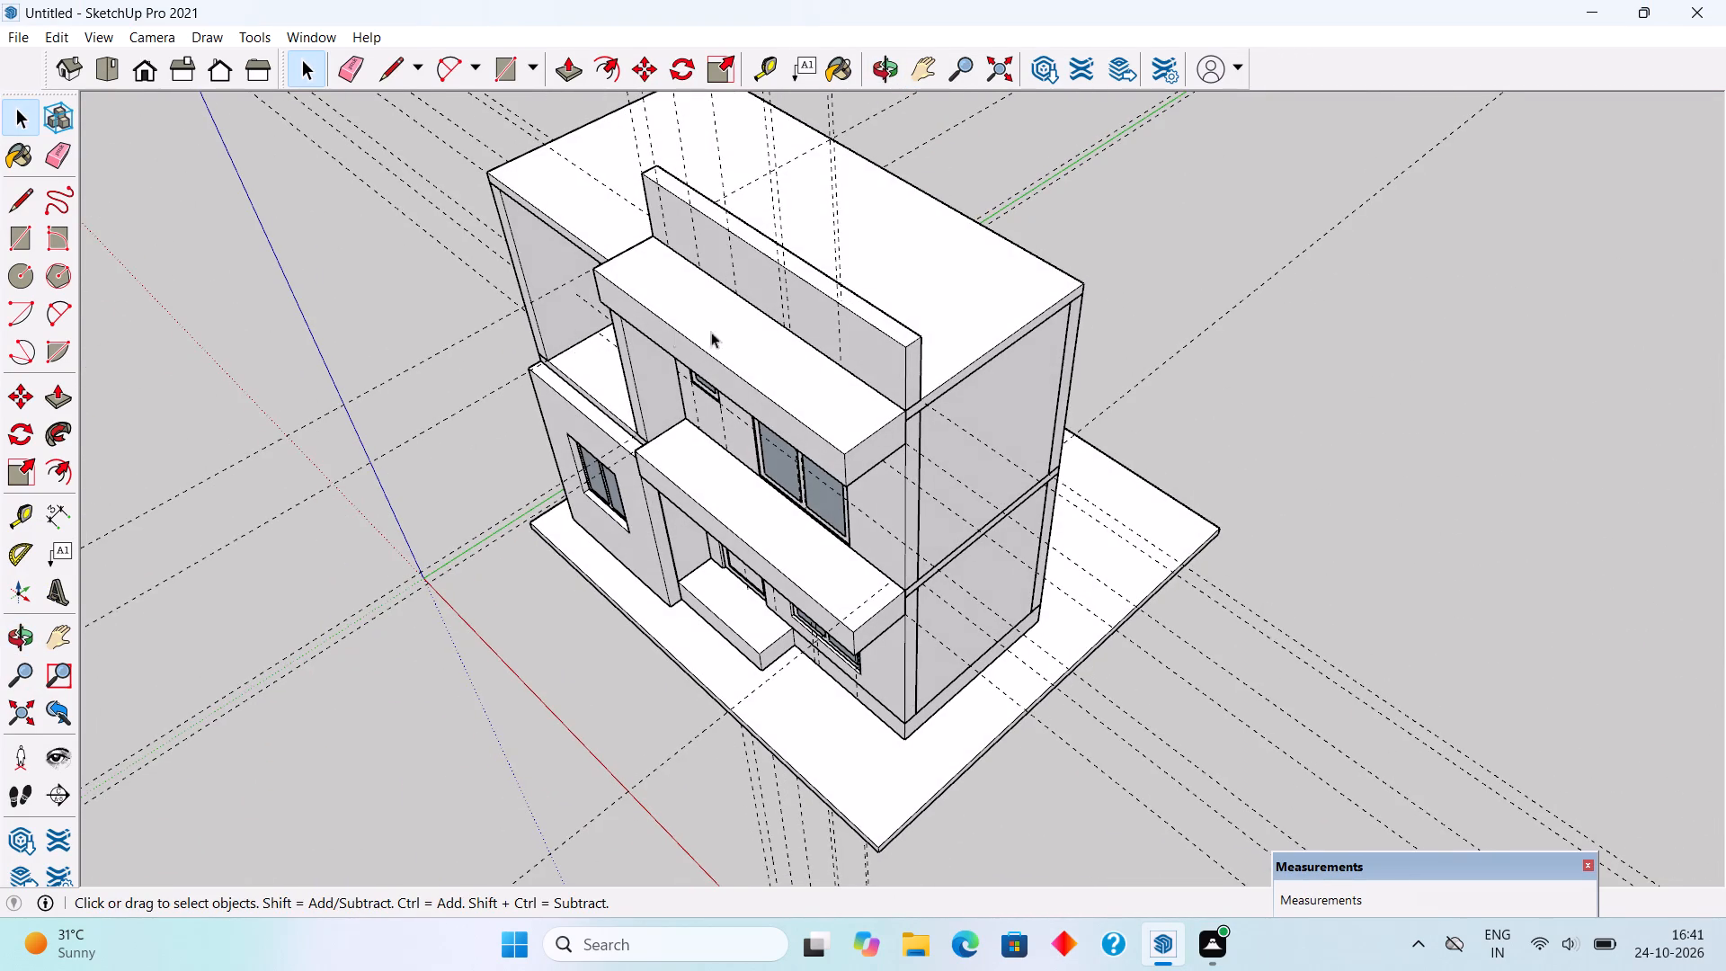
{"action": "middle_click_drag", "start_coordinate": [892, 351], "coordinate": [690, 450]}
{"action": "scroll", "coordinate": [930, 404], "scroll_direction": "up", "scroll_amount": 3}
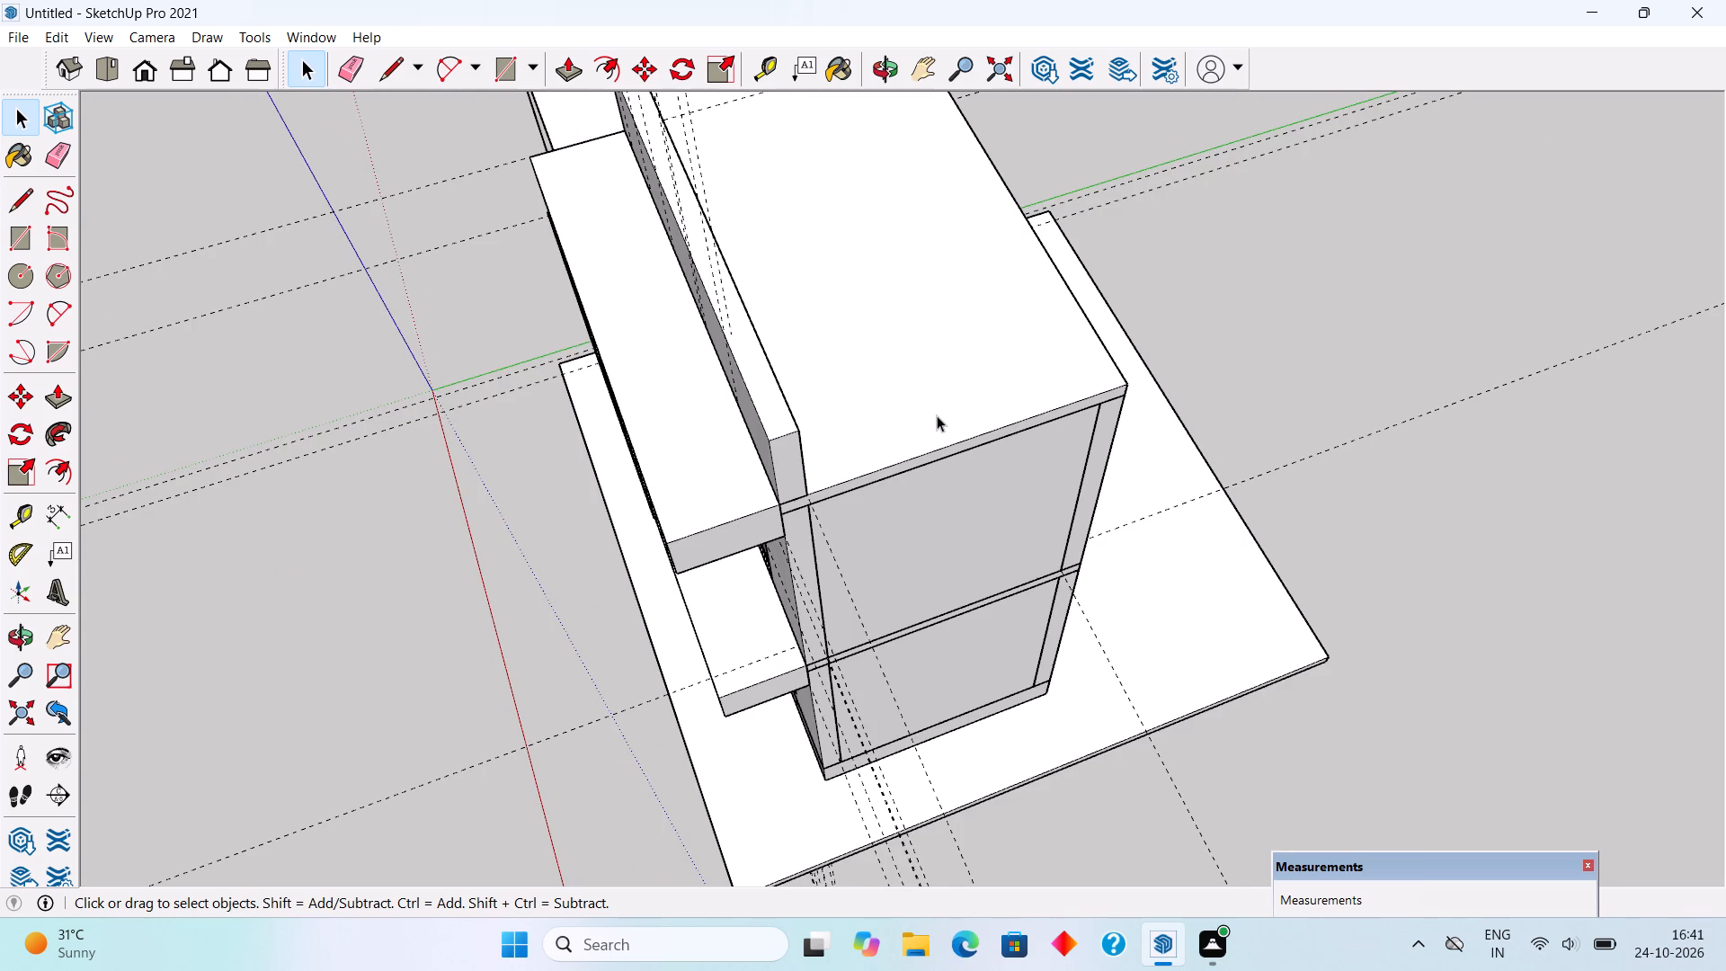
{"action": "scroll", "coordinate": [937, 415], "scroll_direction": "up", "scroll_amount": 2}
{"action": "middle_click_drag", "start_coordinate": [937, 424], "coordinate": [784, 550]}
{"action": "scroll", "coordinate": [784, 550], "scroll_direction": "up", "scroll_amount": 4}
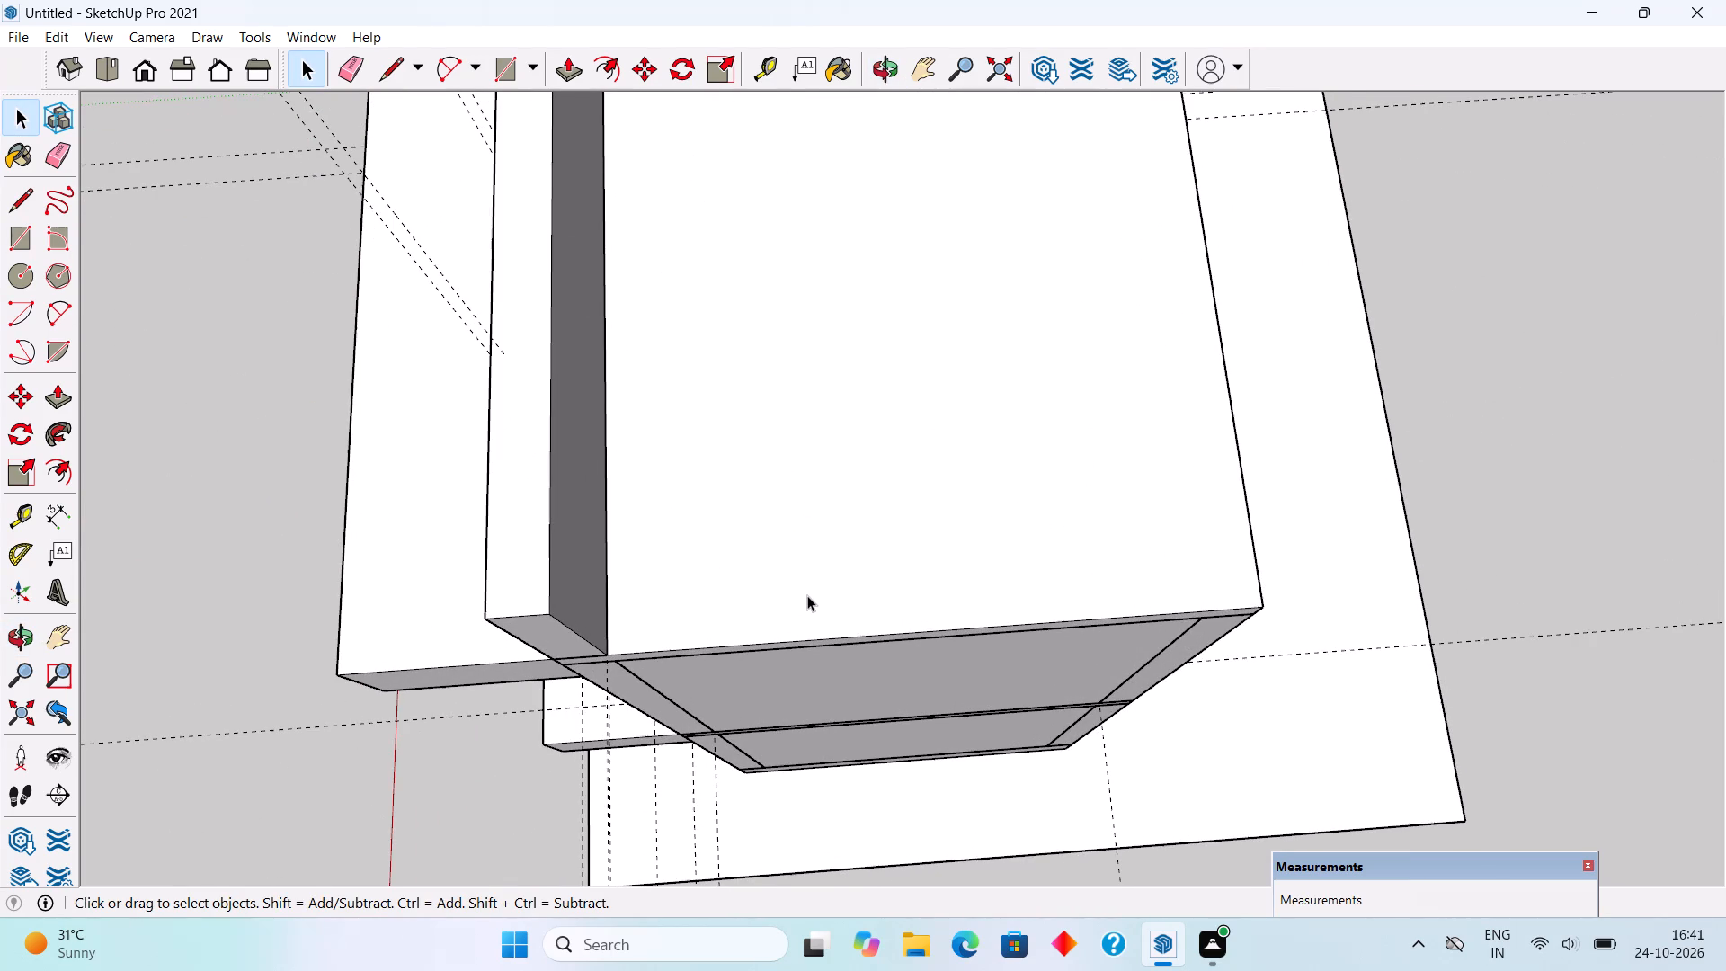
{"action": "key", "text": "t"}
{"action": "left_click", "coordinate": [844, 638]}
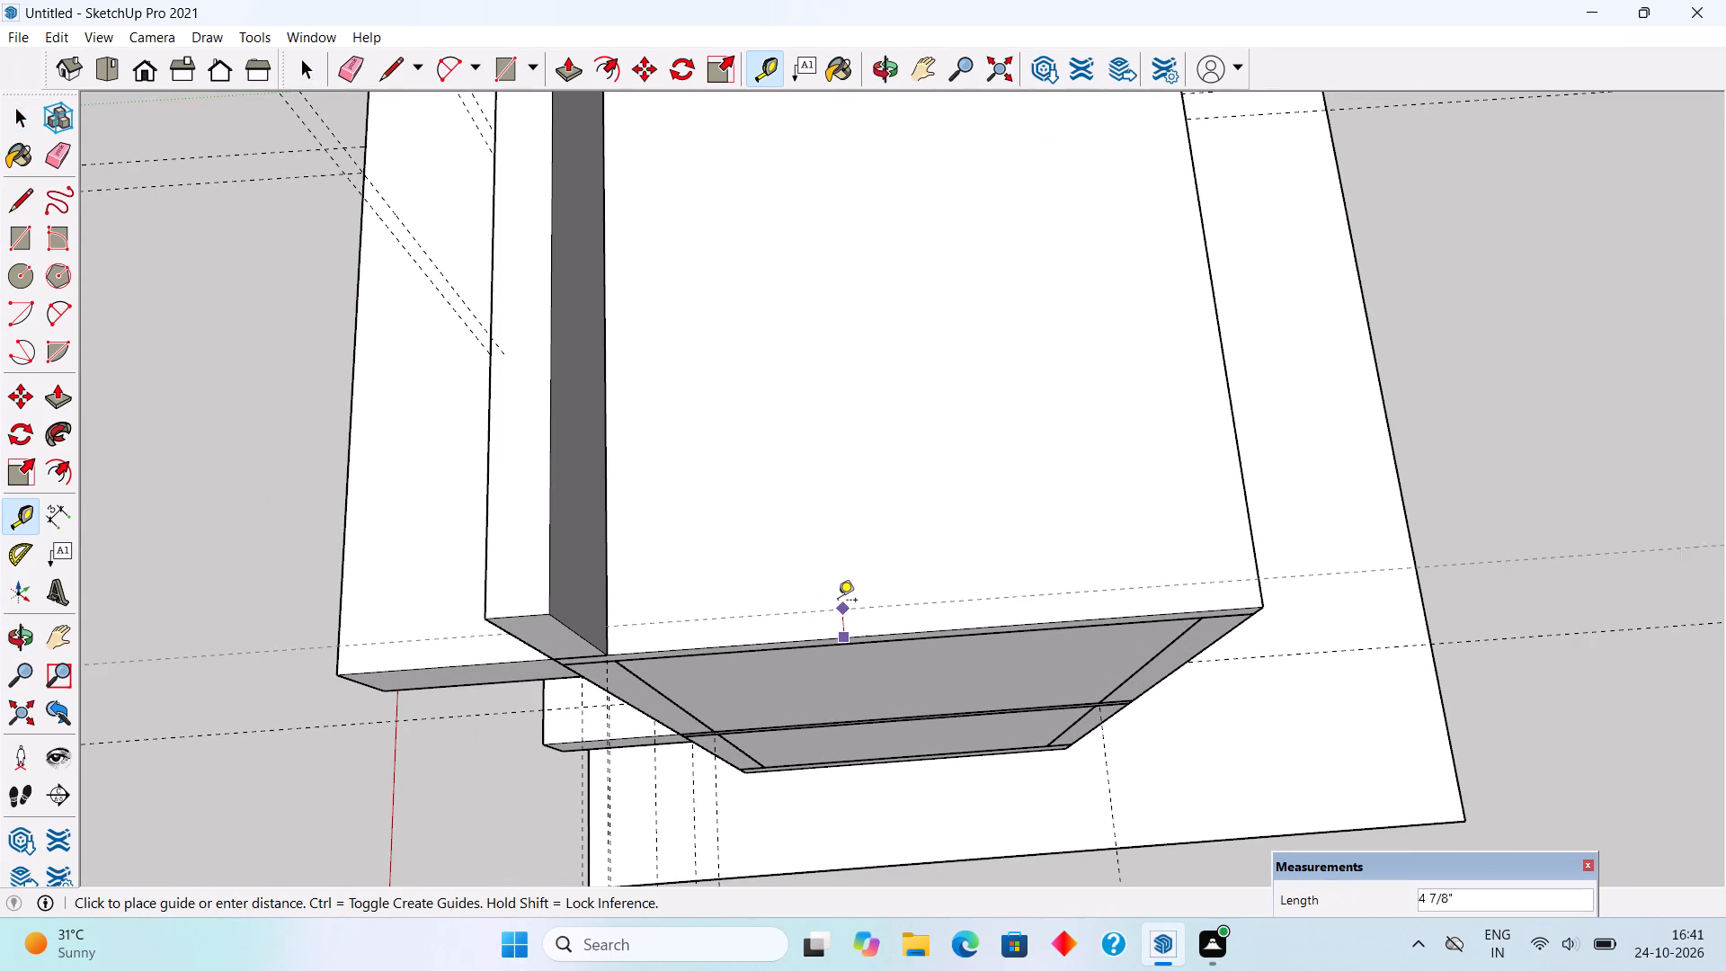
{"action": "key", "text": "9"}
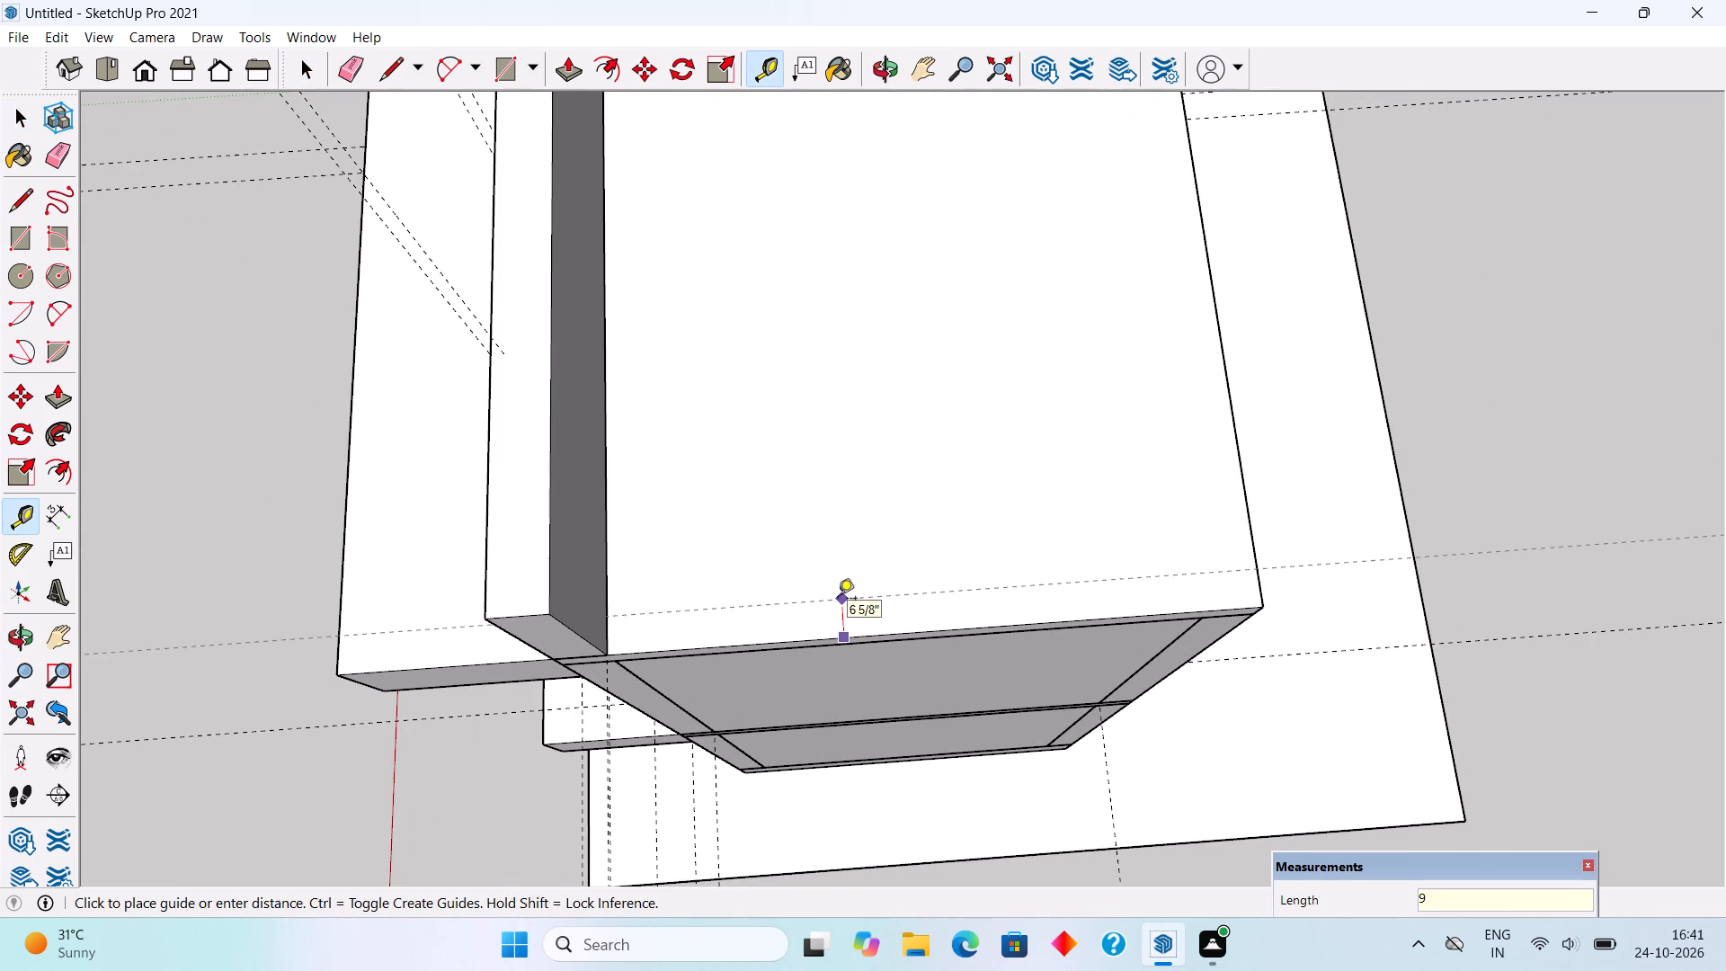
{"action": "key", "text": "shift+quotedbl"}
{"action": "key", "text": "Return"}
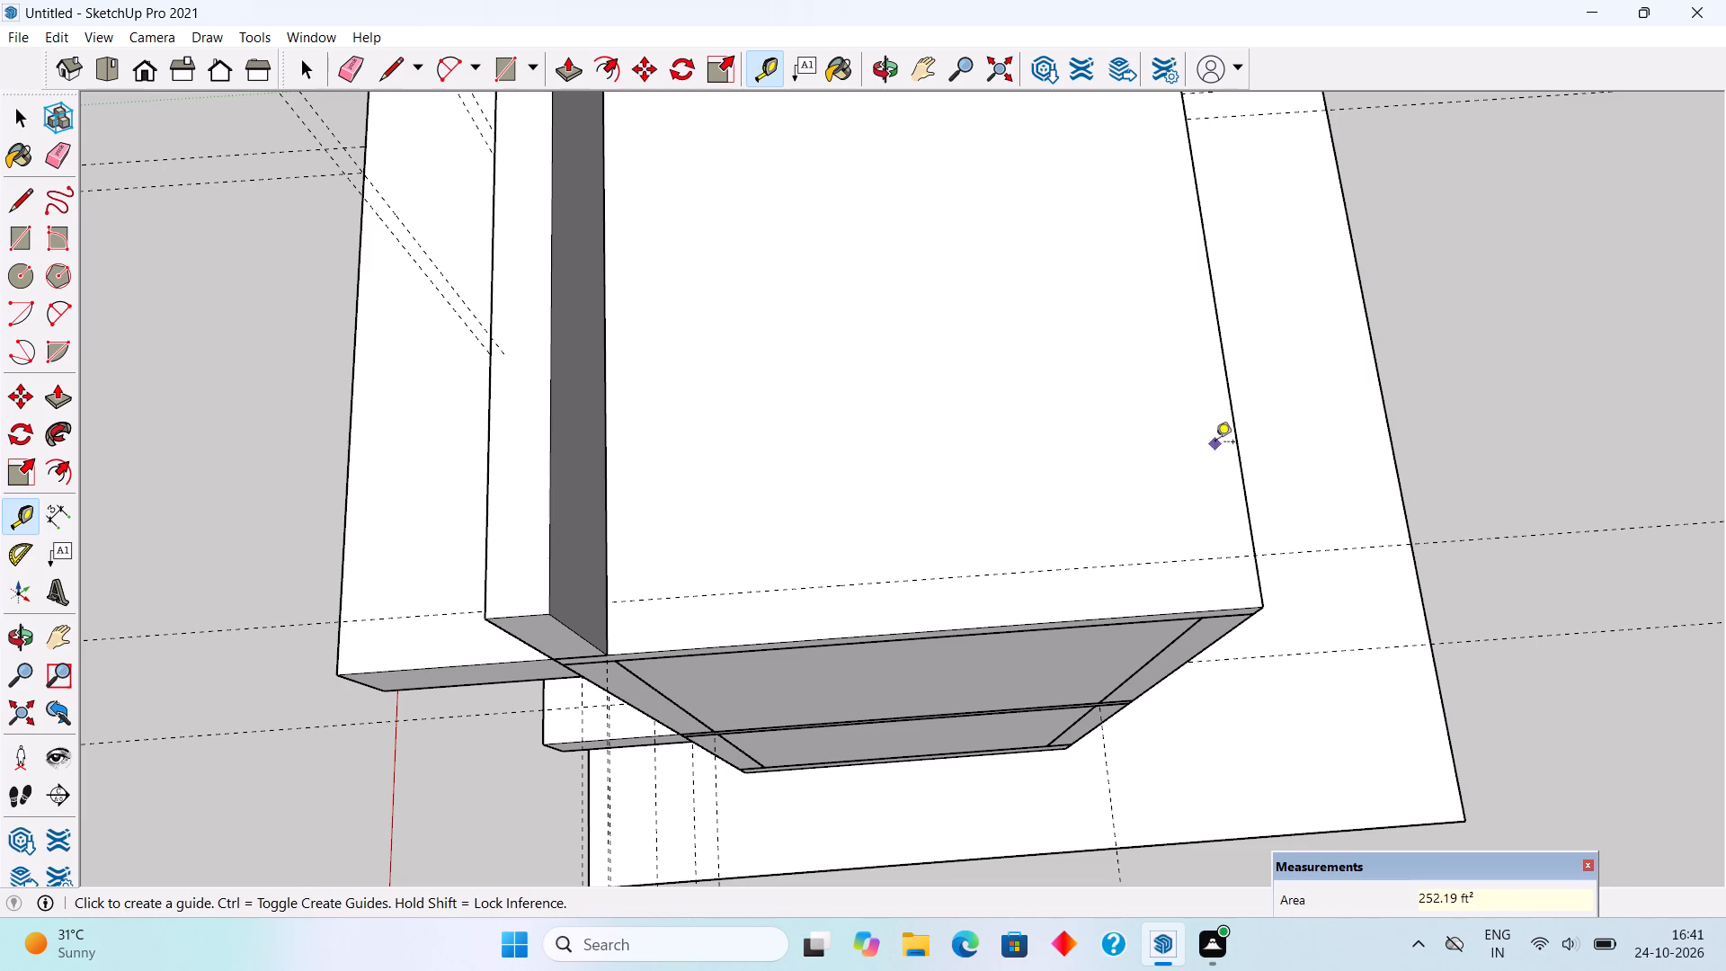
{"action": "left_click", "coordinate": [1242, 435]}
{"action": "type", "text": "9\""}
{"action": "key", "text": "Return"}
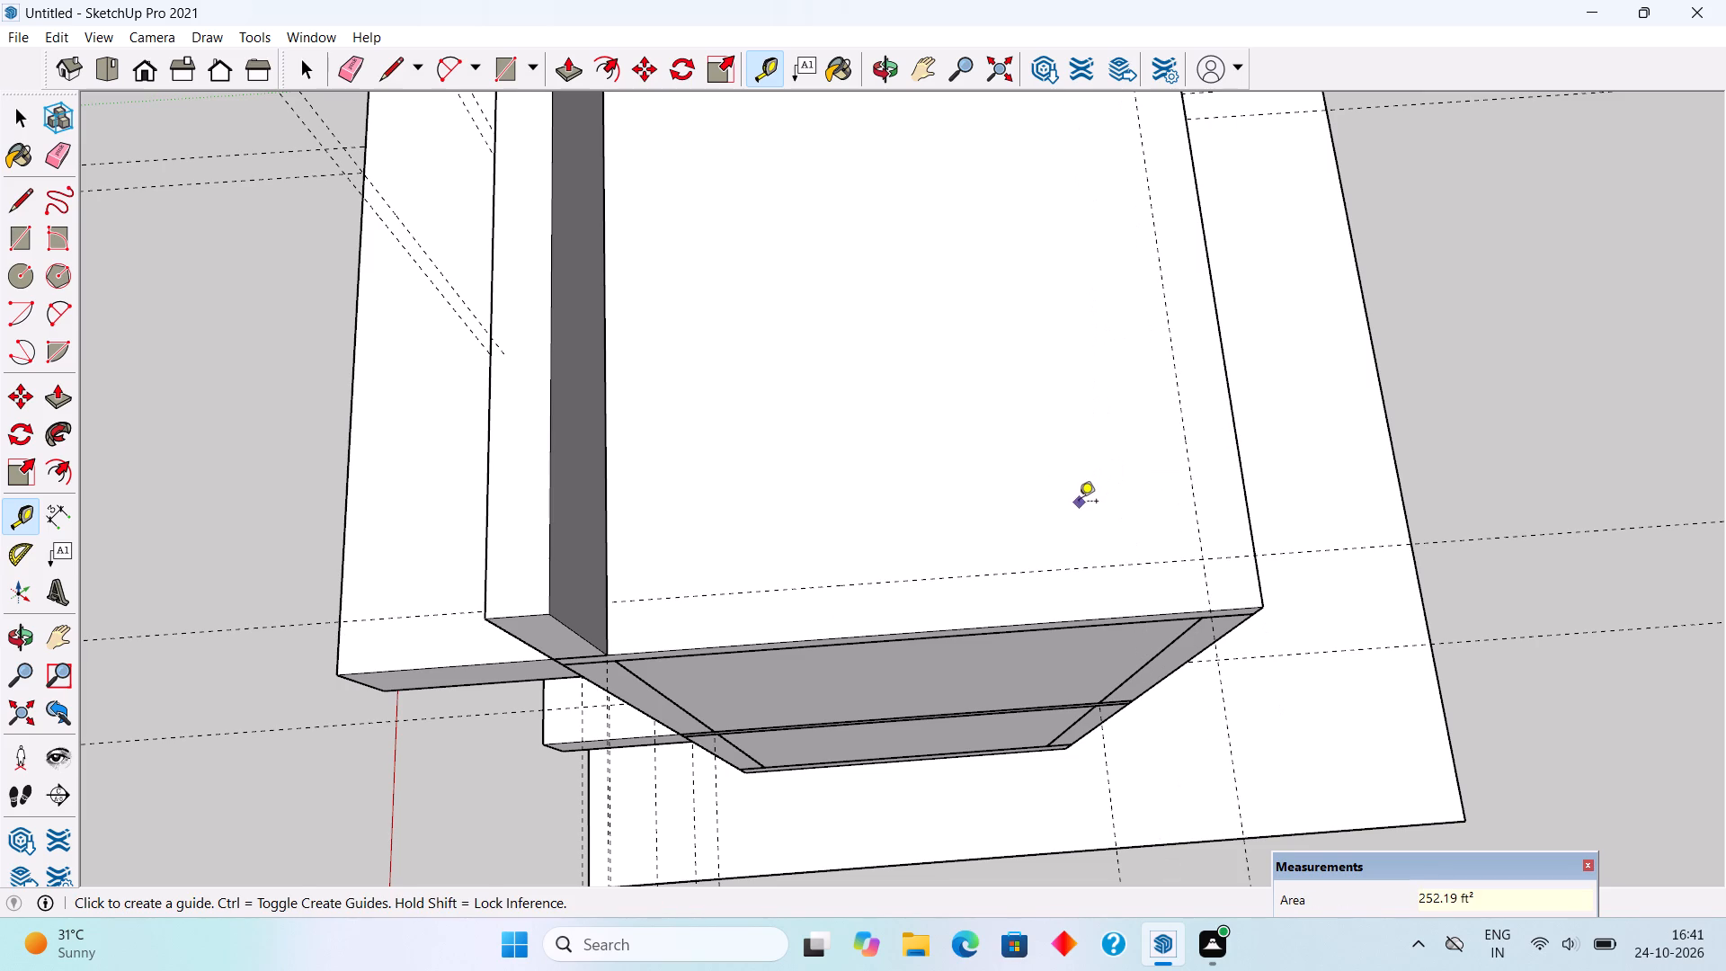
Draw an 8'6" by 9" rectangle along the roof's side edge, from the front parapet to the back guide, and pull it up 3'.
{"action": "key", "text": "r"}
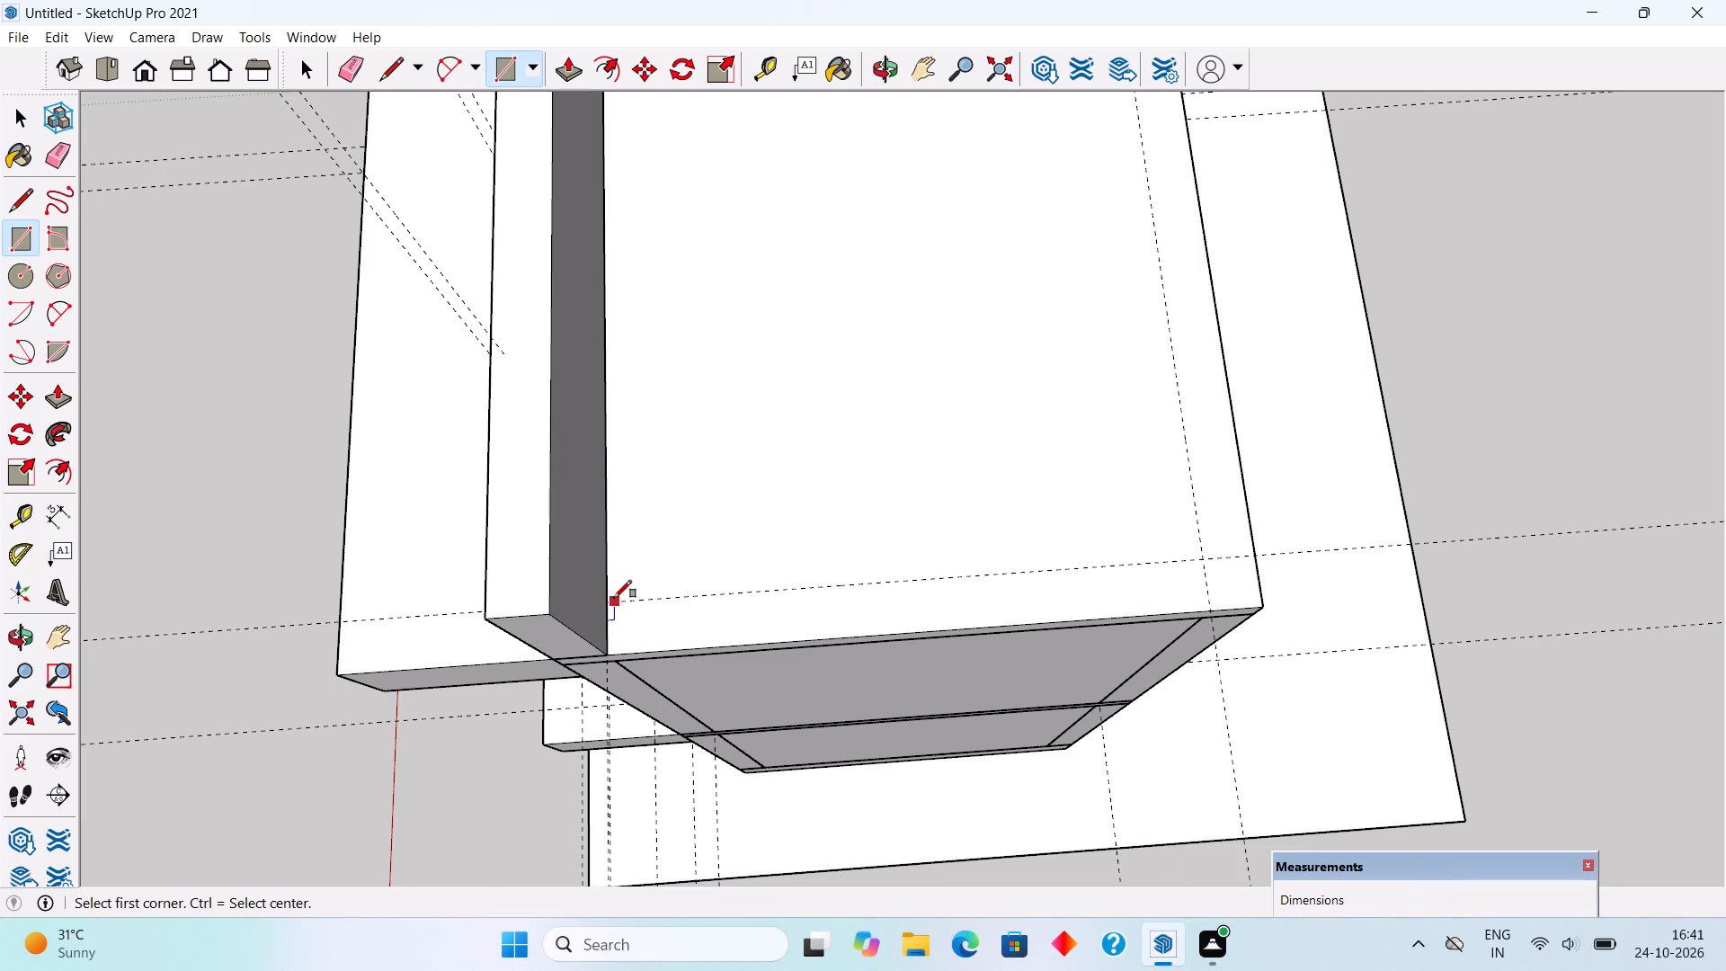
{"action": "left_click", "coordinate": [609, 601]}
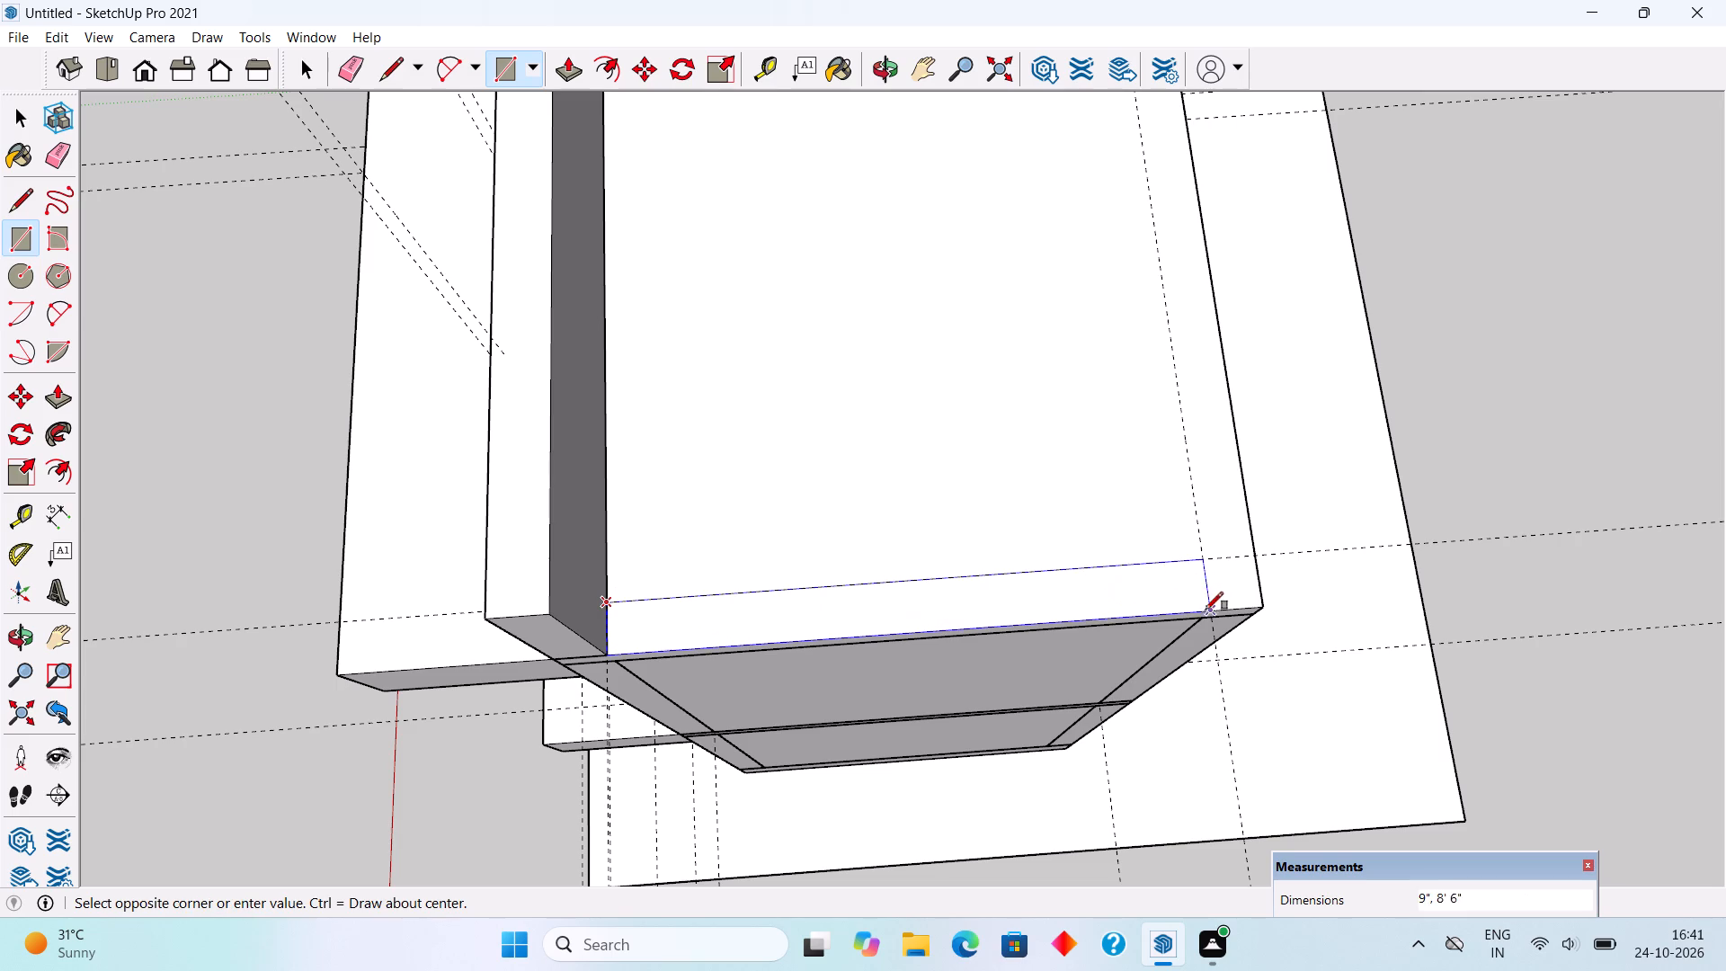
{"action": "left_click", "coordinate": [1213, 605]}
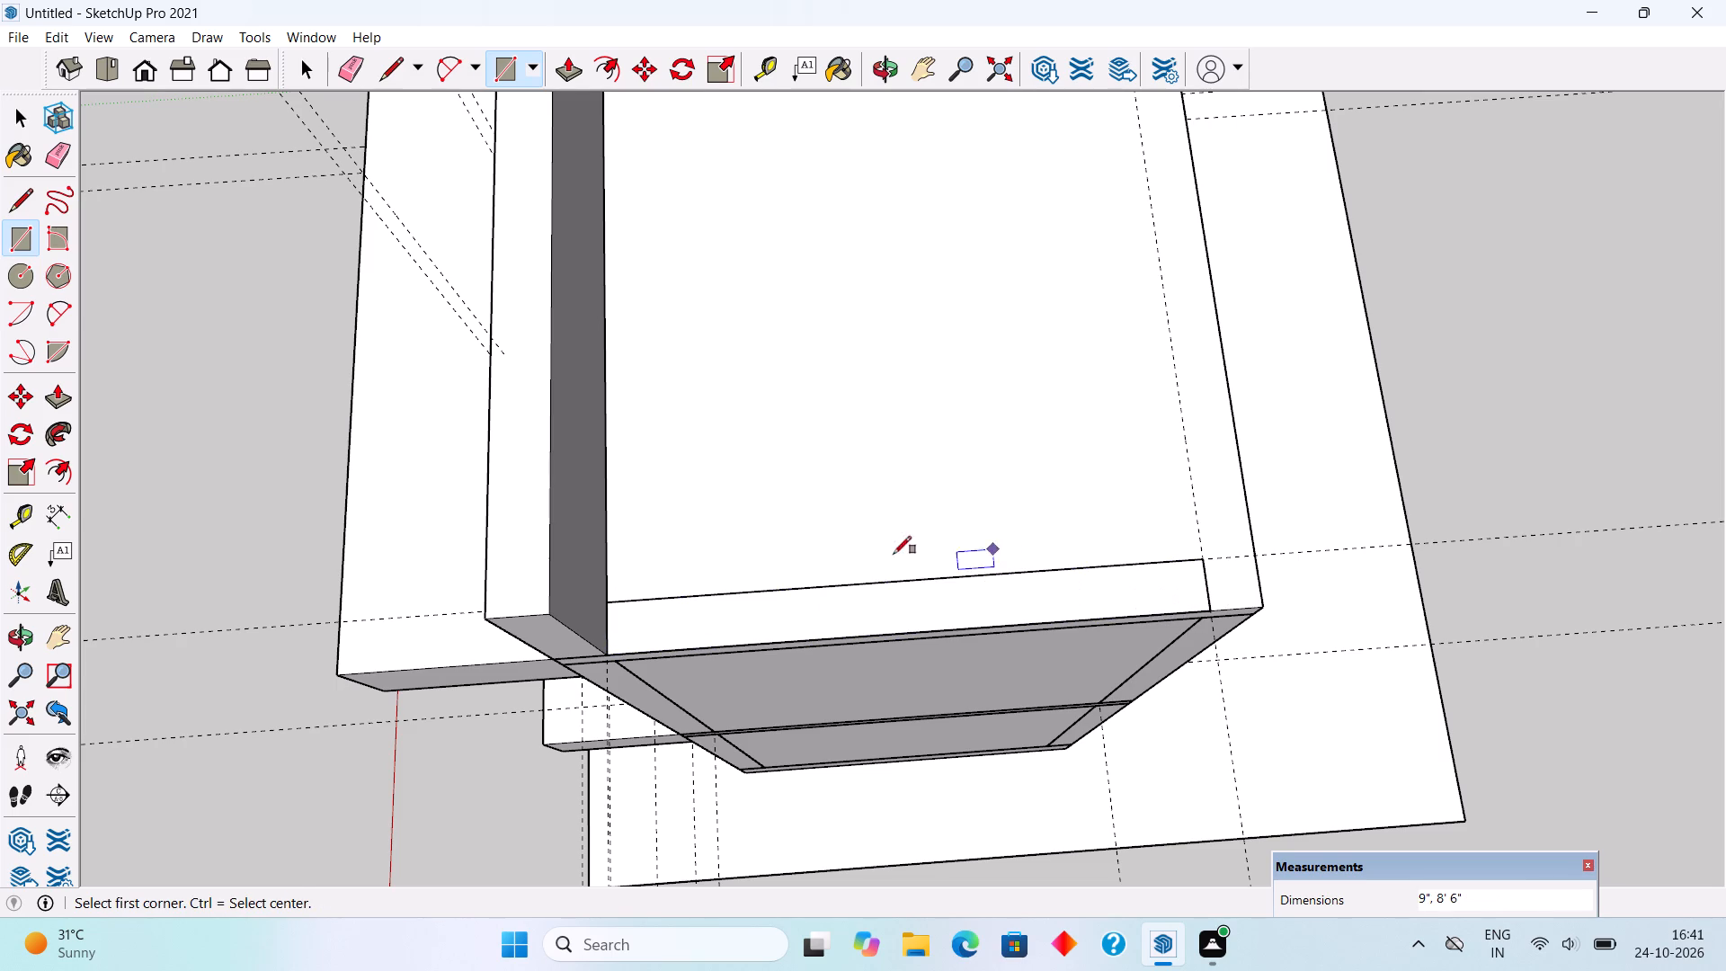
{"action": "key", "text": "p"}
{"action": "left_click", "coordinate": [698, 623]}
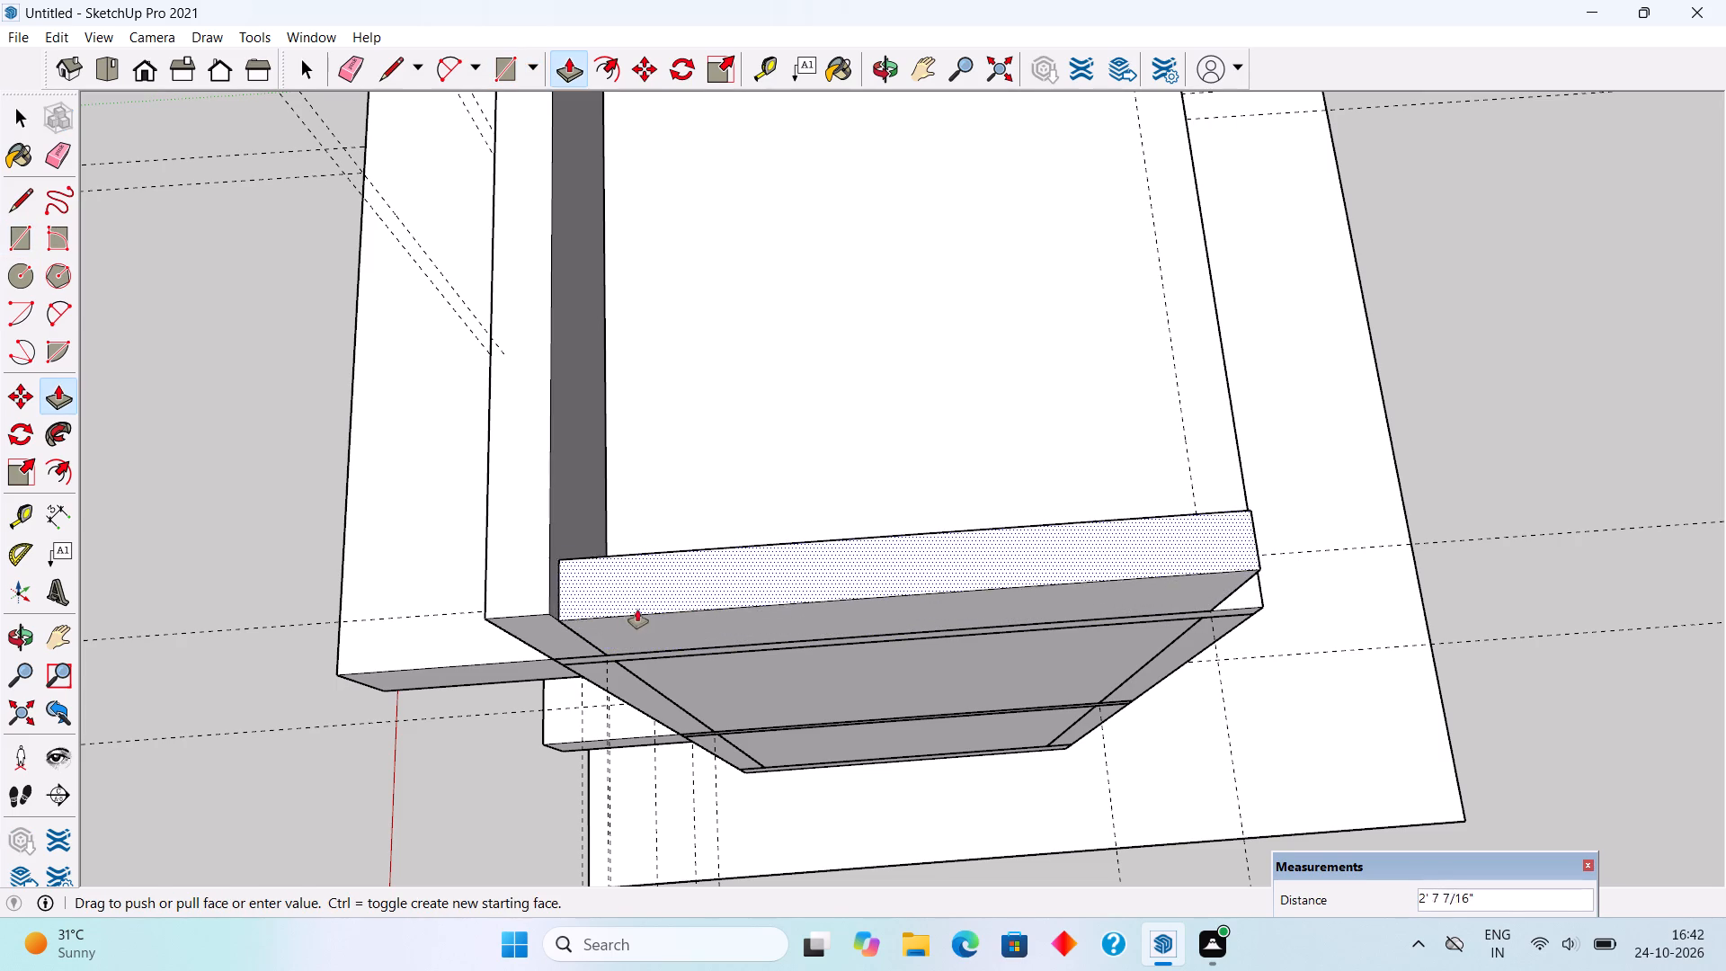
{"action": "left_click", "coordinate": [534, 618]}
Make the side parapet wall a group.
{"action": "key", "text": "space"}
{"action": "triple_click", "coordinate": [728, 623]}
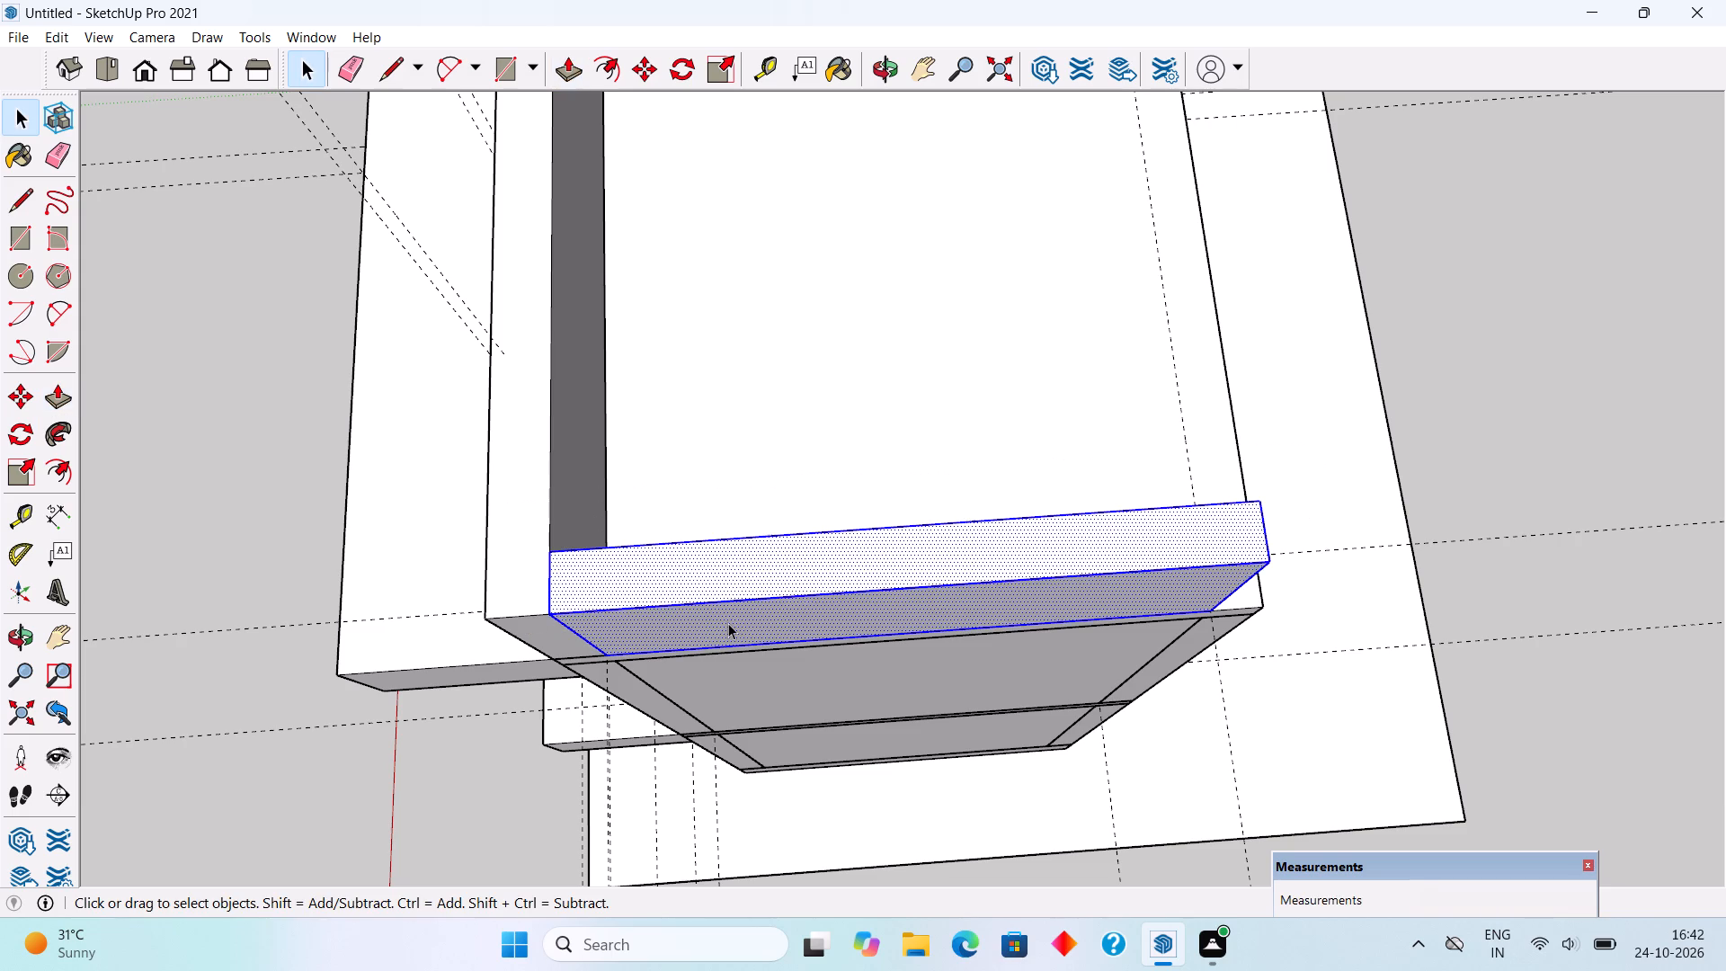
{"action": "right_click", "coordinate": [728, 623]}
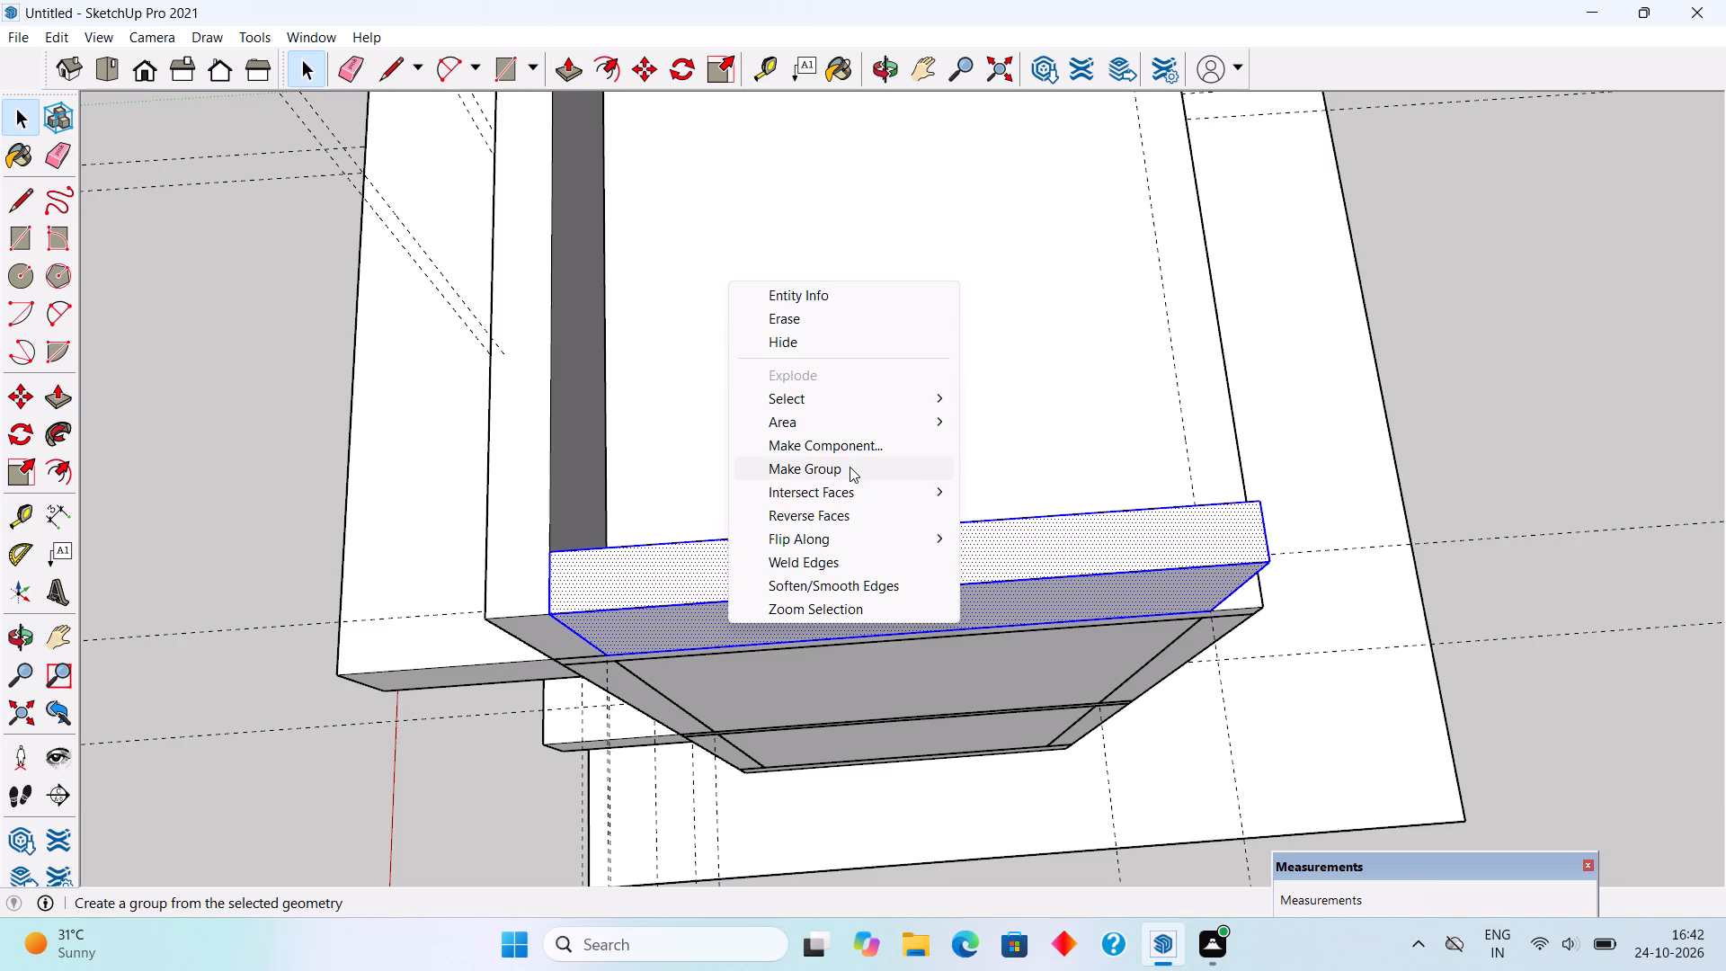
{"action": "left_click", "coordinate": [850, 467]}
Draw a 23'3" by 9" rectangle along the roof's whole back edge and pull it up 3', level with the side parapet.
{"action": "scroll", "coordinate": [850, 467], "scroll_direction": "down", "scroll_amount": 8}
{"action": "scroll", "coordinate": [1049, 530], "scroll_direction": "down", "scroll_amount": 3}
{"action": "middle_click_drag", "start_coordinate": [1133, 463], "coordinate": [945, 435]}
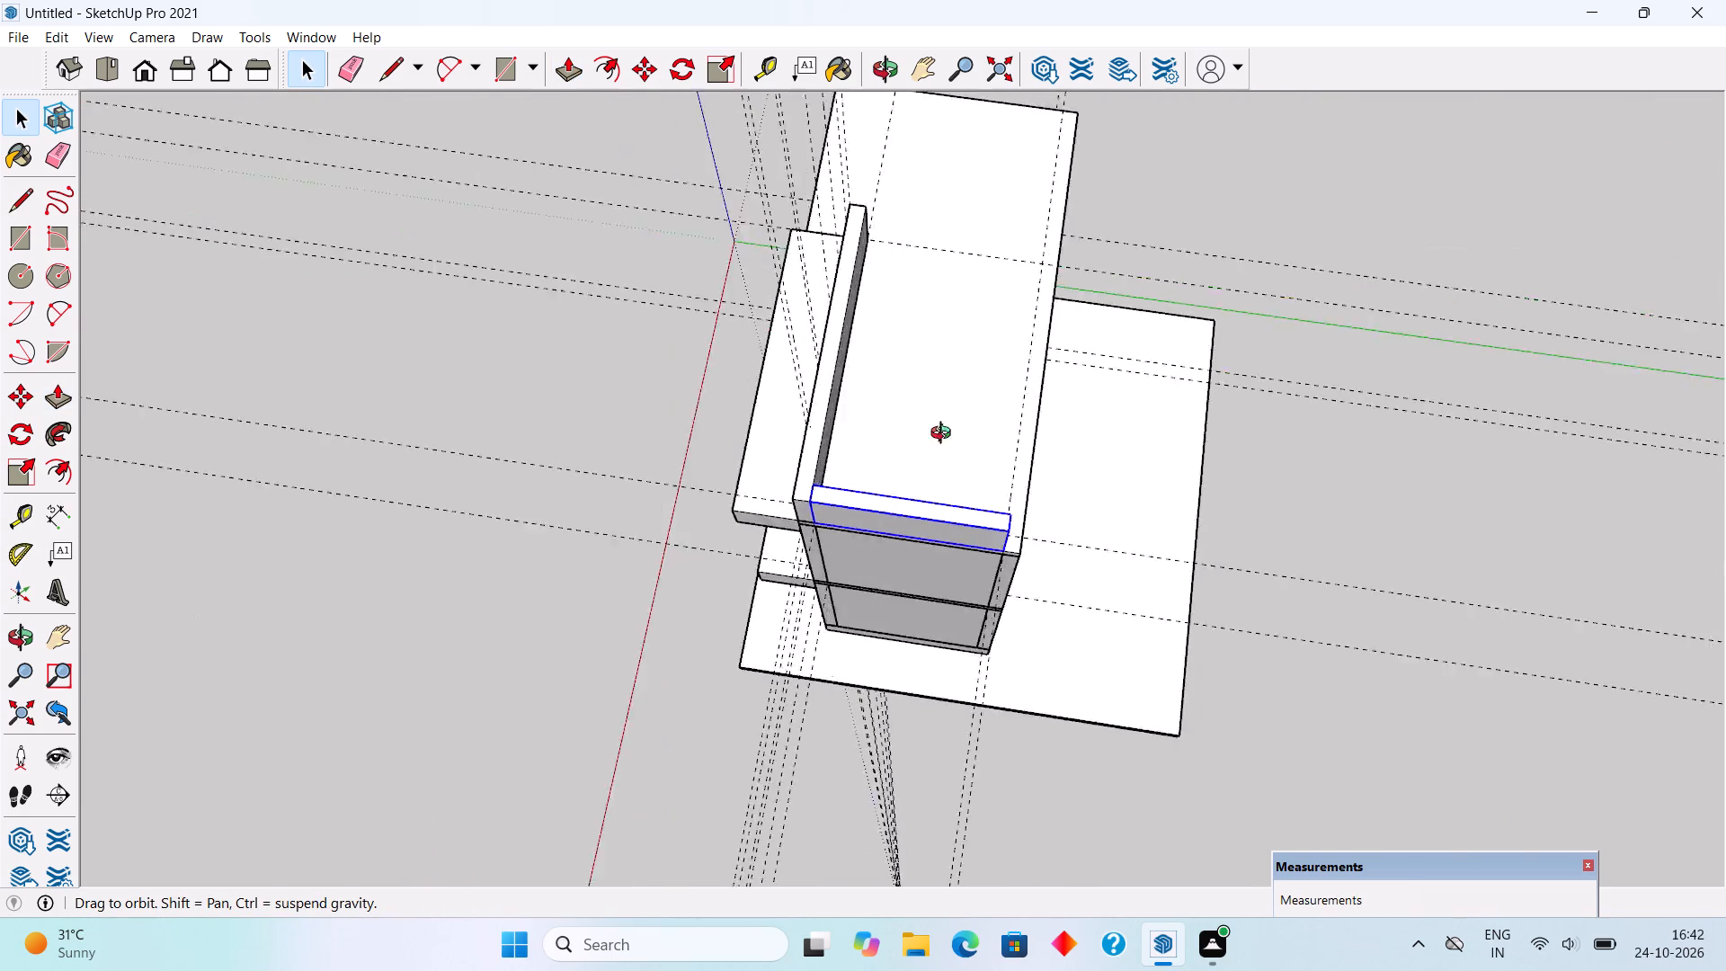
{"action": "middle_click_drag", "start_coordinate": [945, 435], "coordinate": [423, 336]}
{"action": "middle_click_drag", "start_coordinate": [1292, 437], "coordinate": [931, 506]}
{"action": "scroll", "coordinate": [1293, 695], "scroll_direction": "up", "scroll_amount": 3}
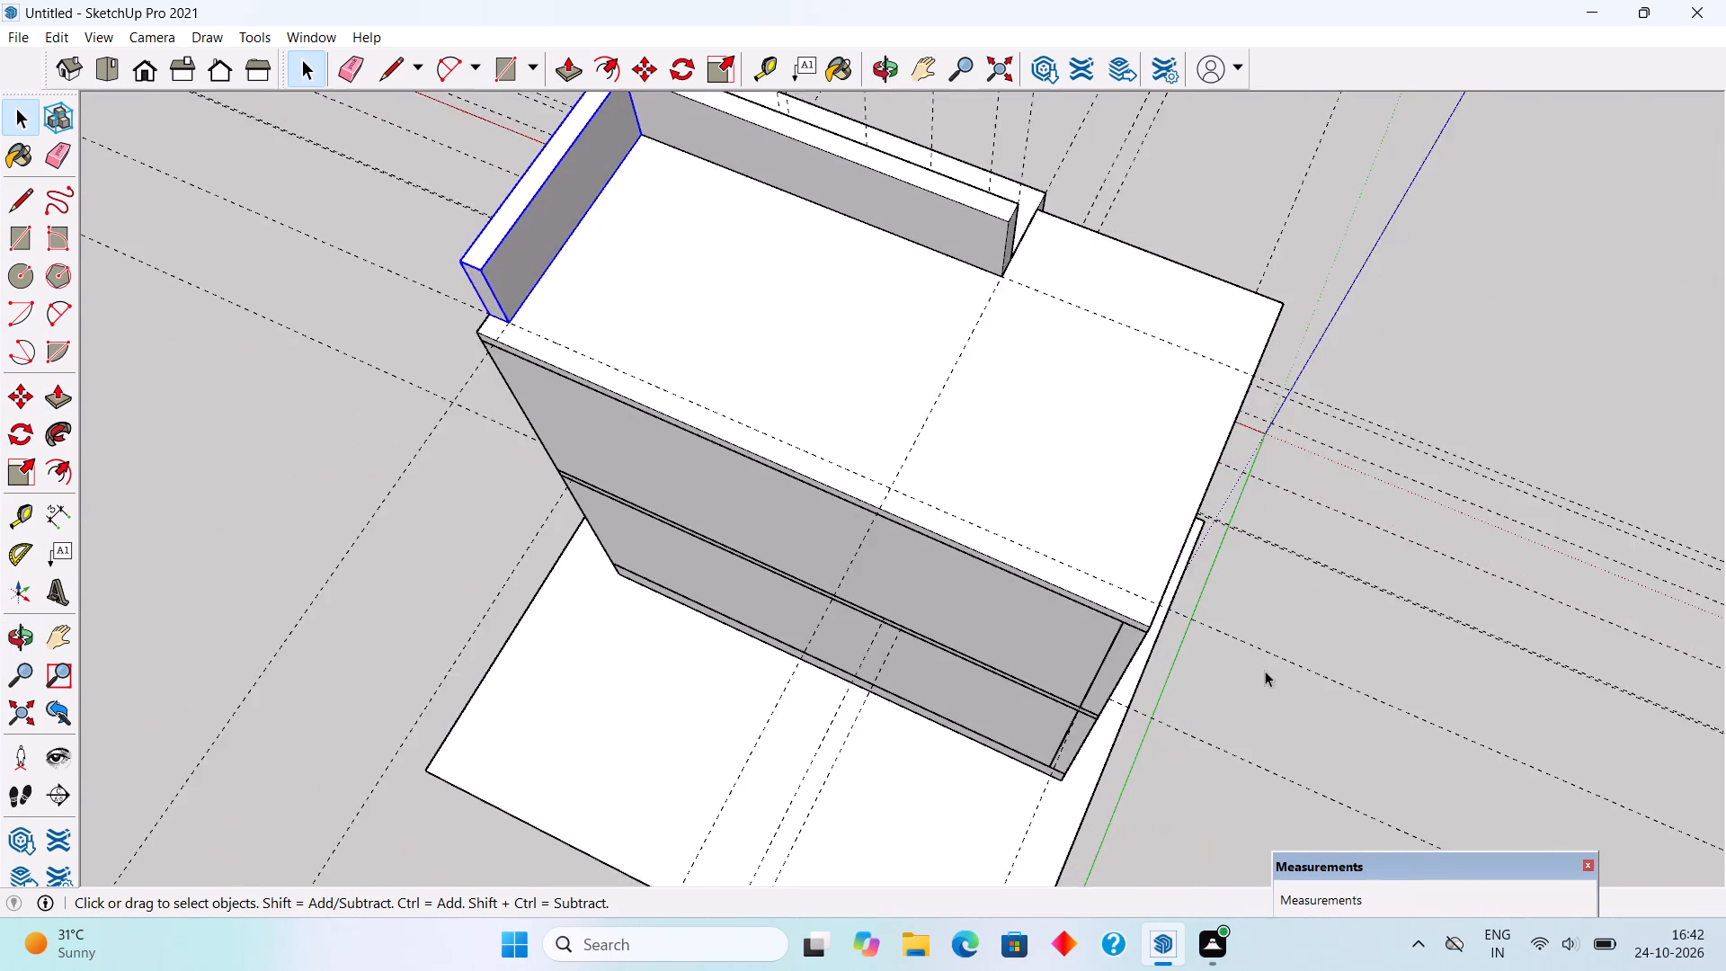
{"action": "scroll", "coordinate": [1265, 671], "scroll_direction": "up", "scroll_amount": 2}
{"action": "middle_click_drag", "start_coordinate": [1177, 689], "coordinate": [1224, 702]}
{"action": "scroll", "coordinate": [1226, 704], "scroll_direction": "up", "scroll_amount": 4}
{"action": "scroll", "coordinate": [1240, 700], "scroll_direction": "down", "scroll_amount": 3}
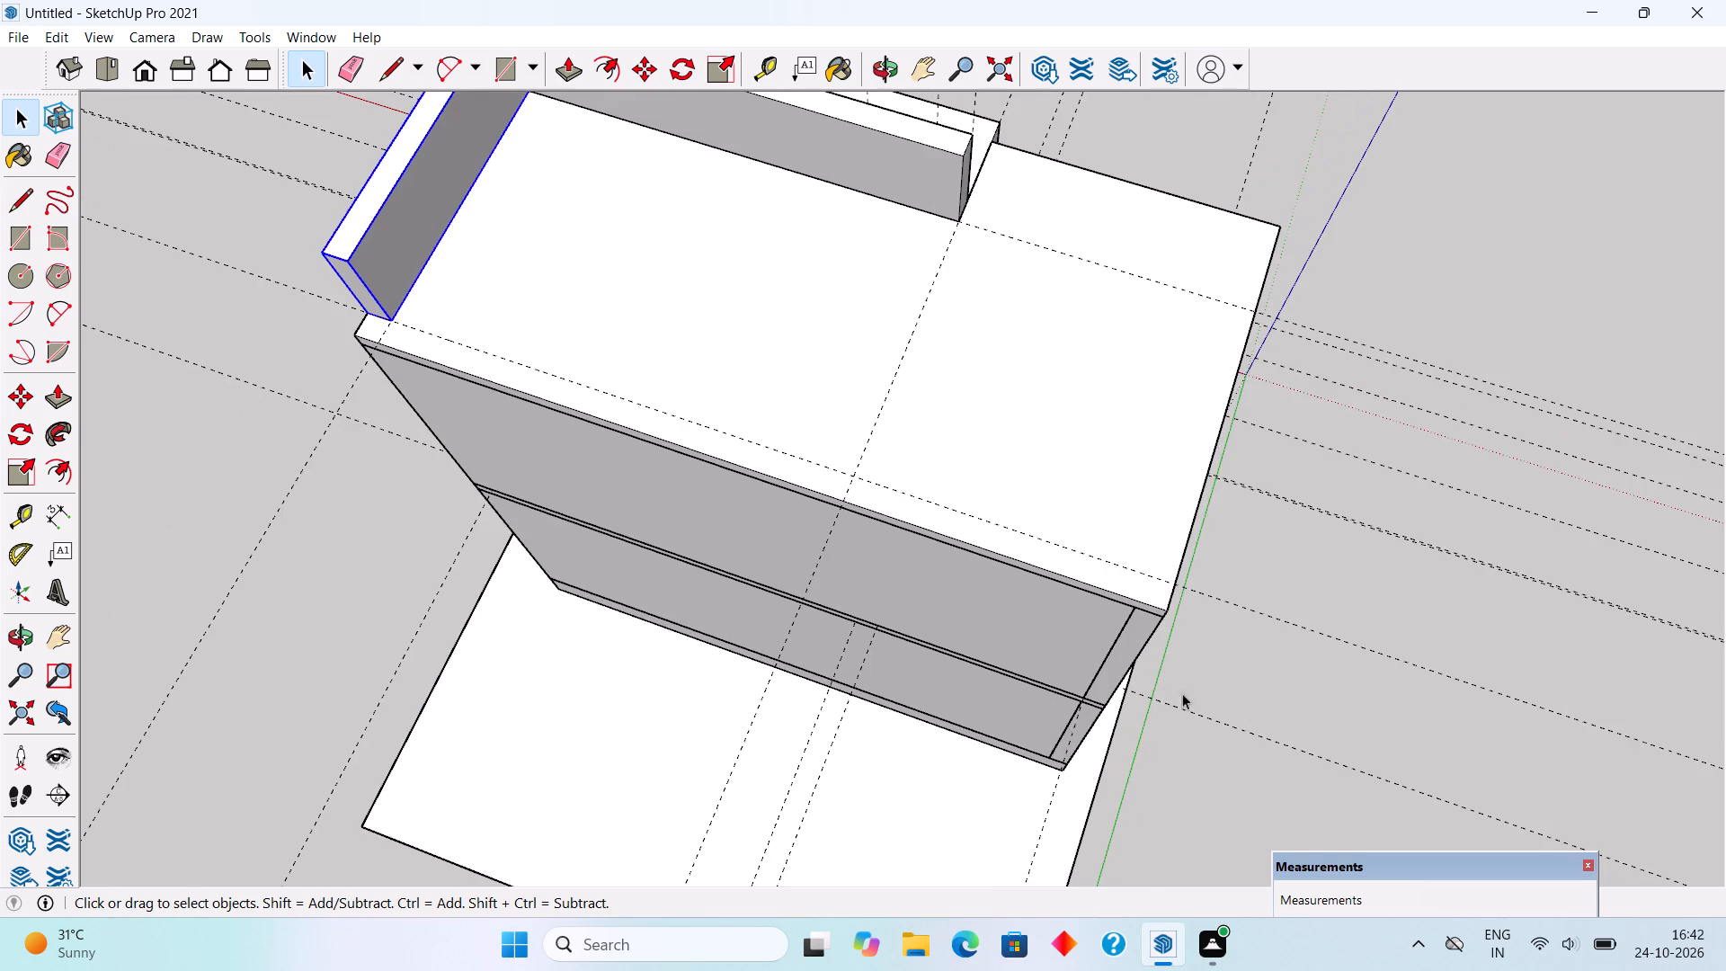
{"action": "middle_click_drag", "start_coordinate": [1218, 698], "coordinate": [1337, 700]}
{"action": "scroll", "coordinate": [1312, 675], "scroll_direction": "up", "scroll_amount": 2}
{"action": "scroll", "coordinate": [1312, 670], "scroll_direction": "down", "scroll_amount": 1}
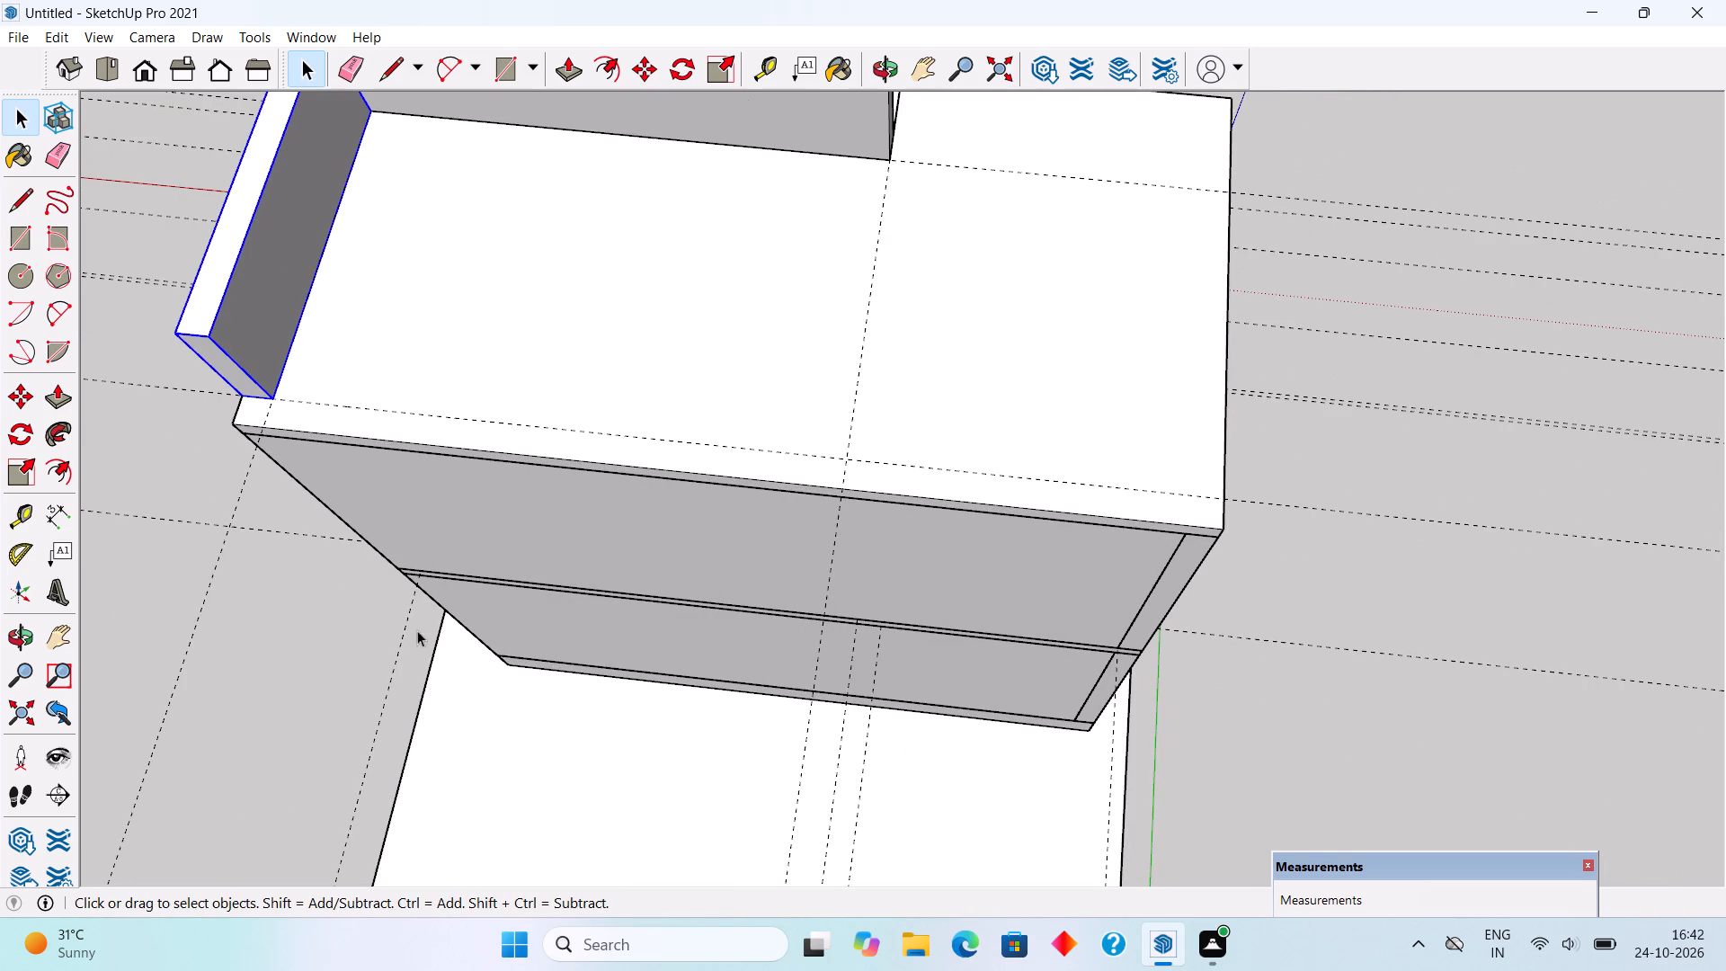
{"action": "scroll", "coordinate": [262, 413], "scroll_direction": "up", "scroll_amount": 2}
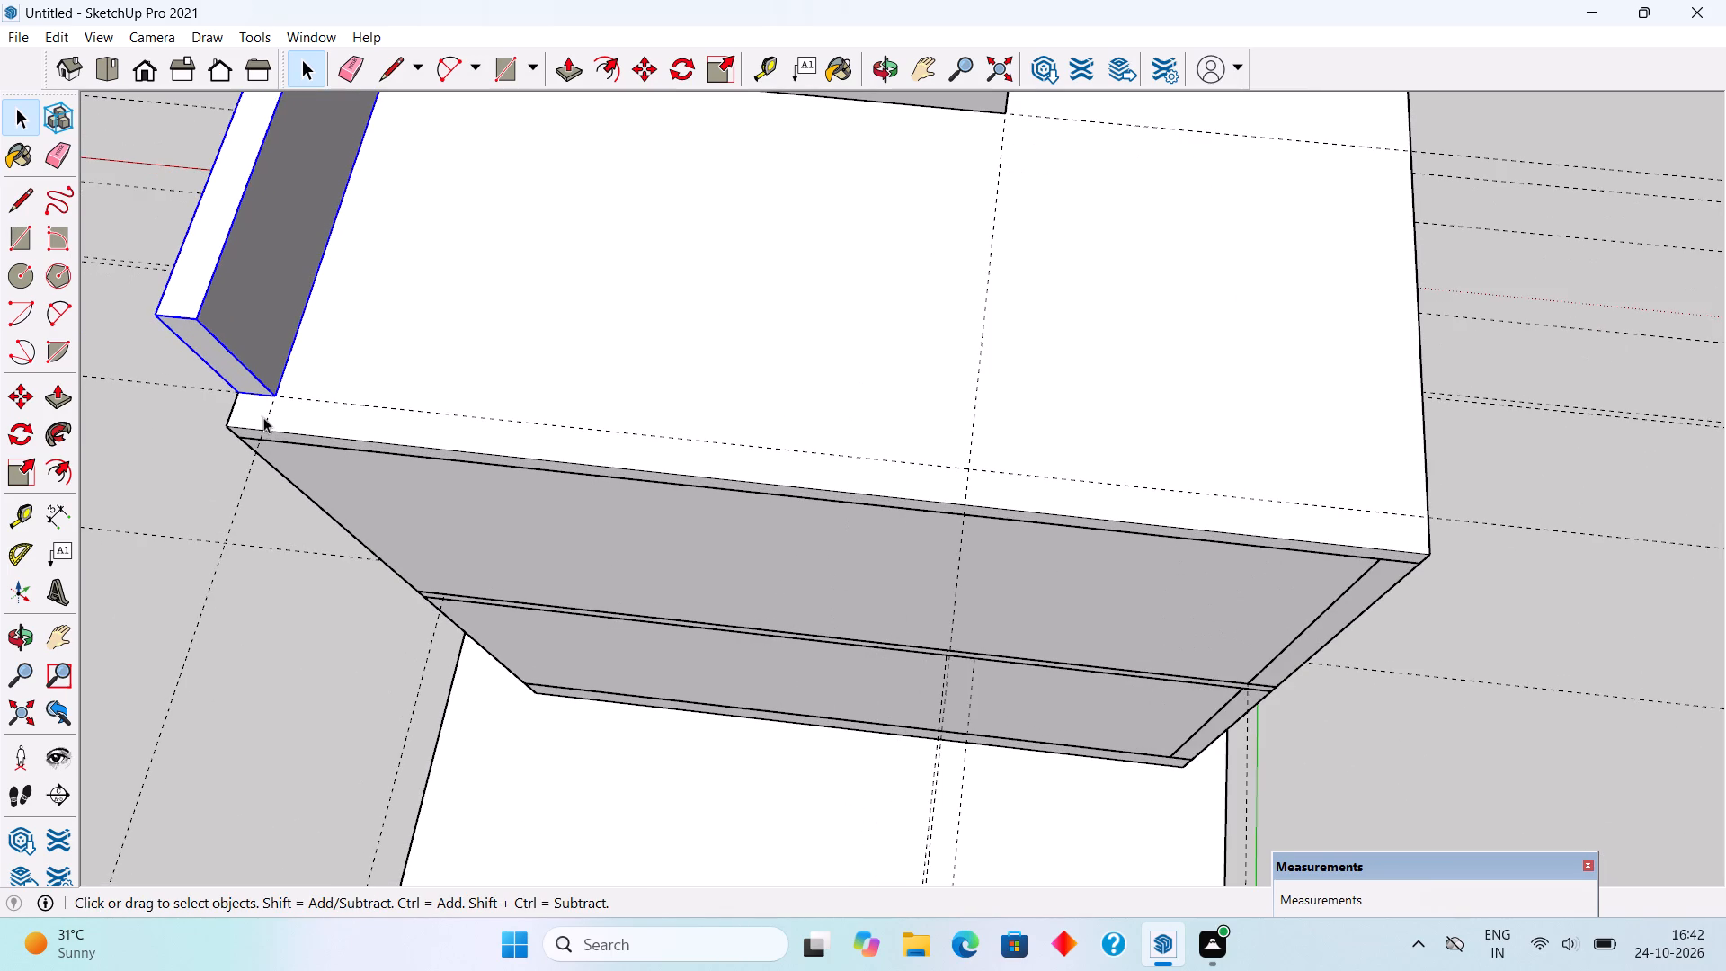
{"action": "key", "text": "r"}
{"action": "left_click", "coordinate": [243, 399]}
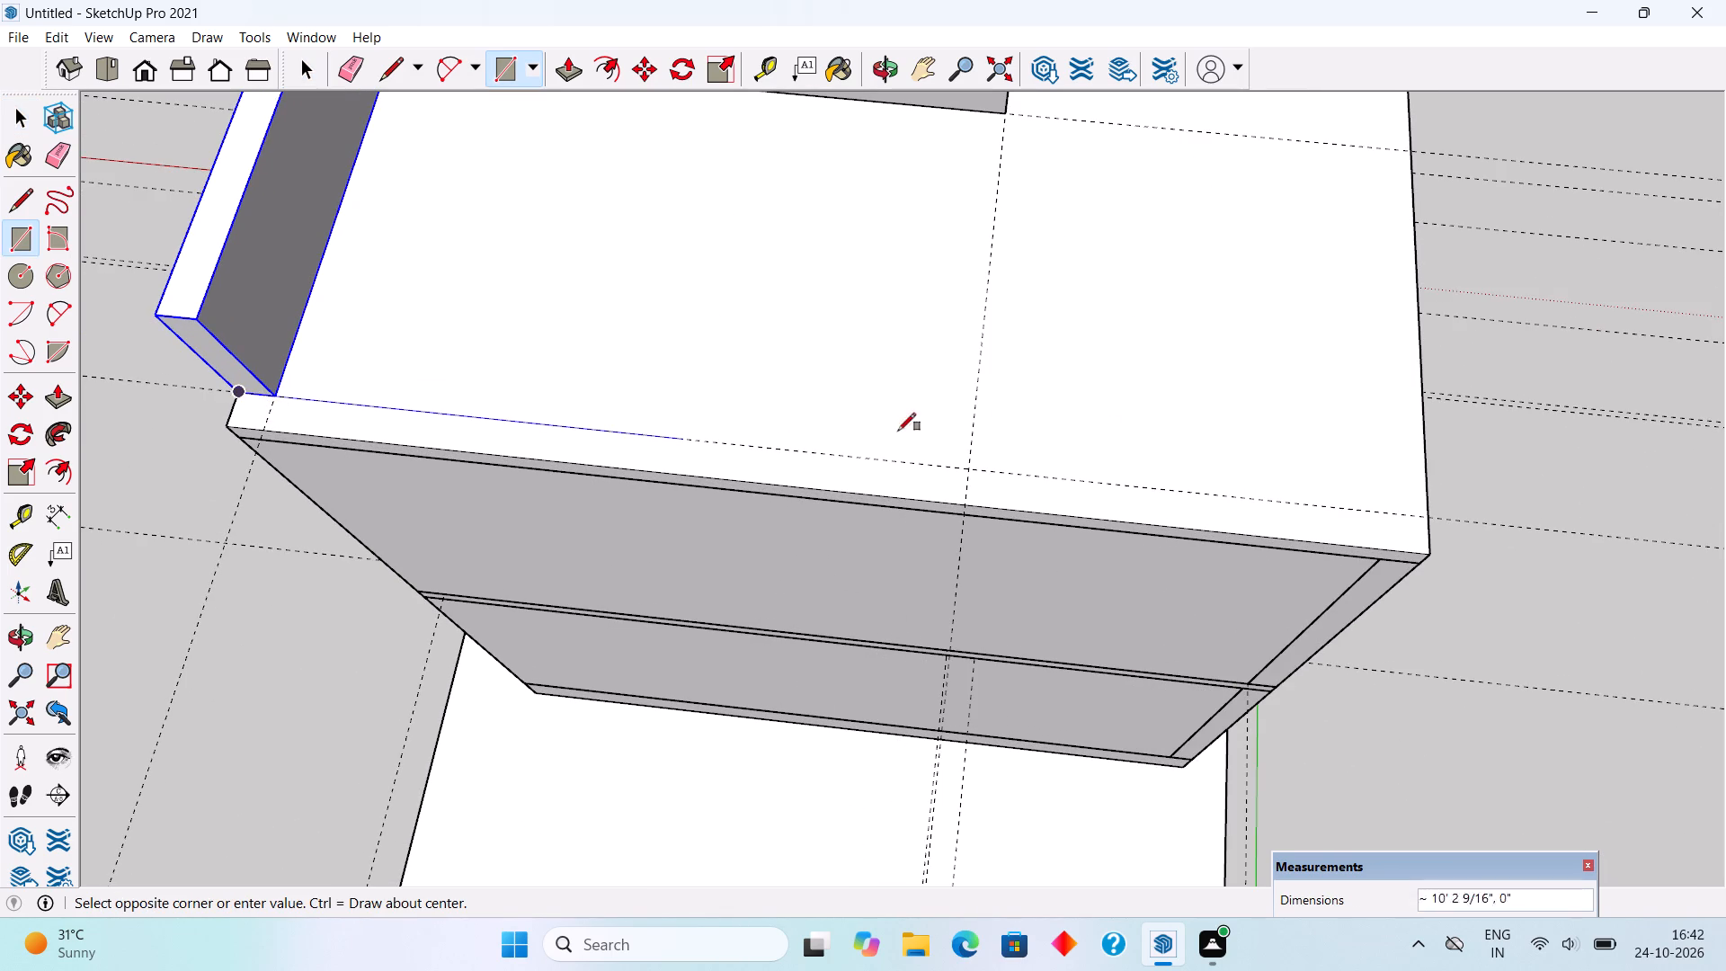
{"action": "left_click", "coordinate": [1427, 551]}
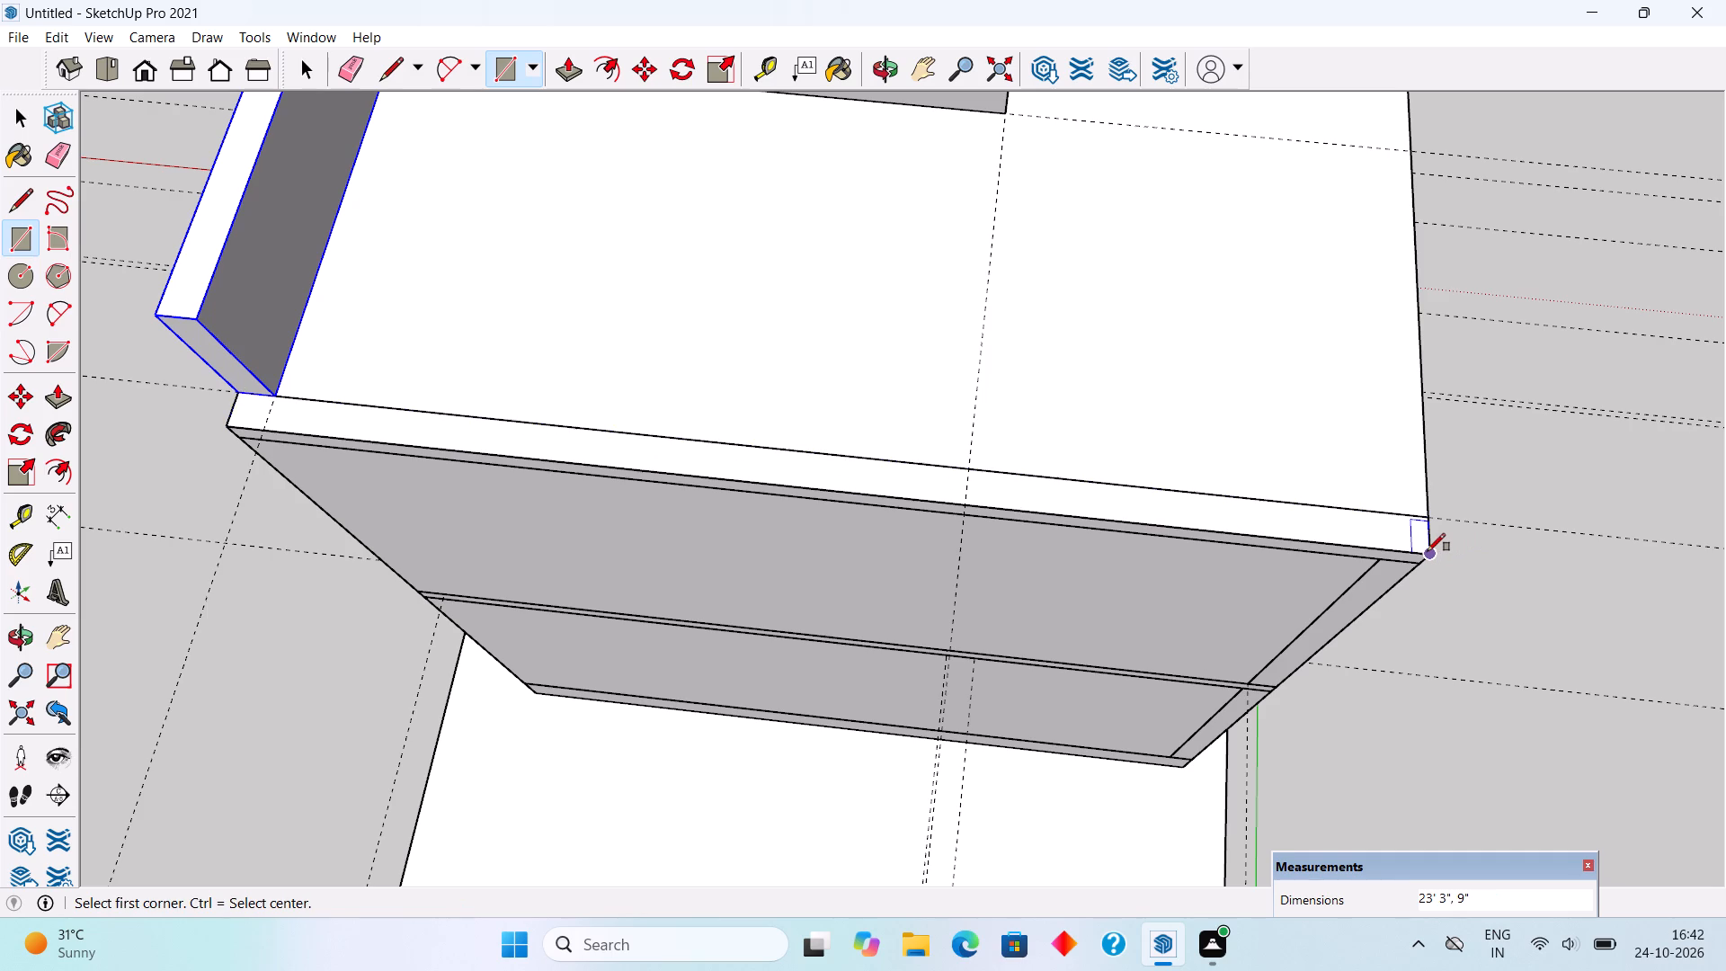
{"action": "key", "text": "p"}
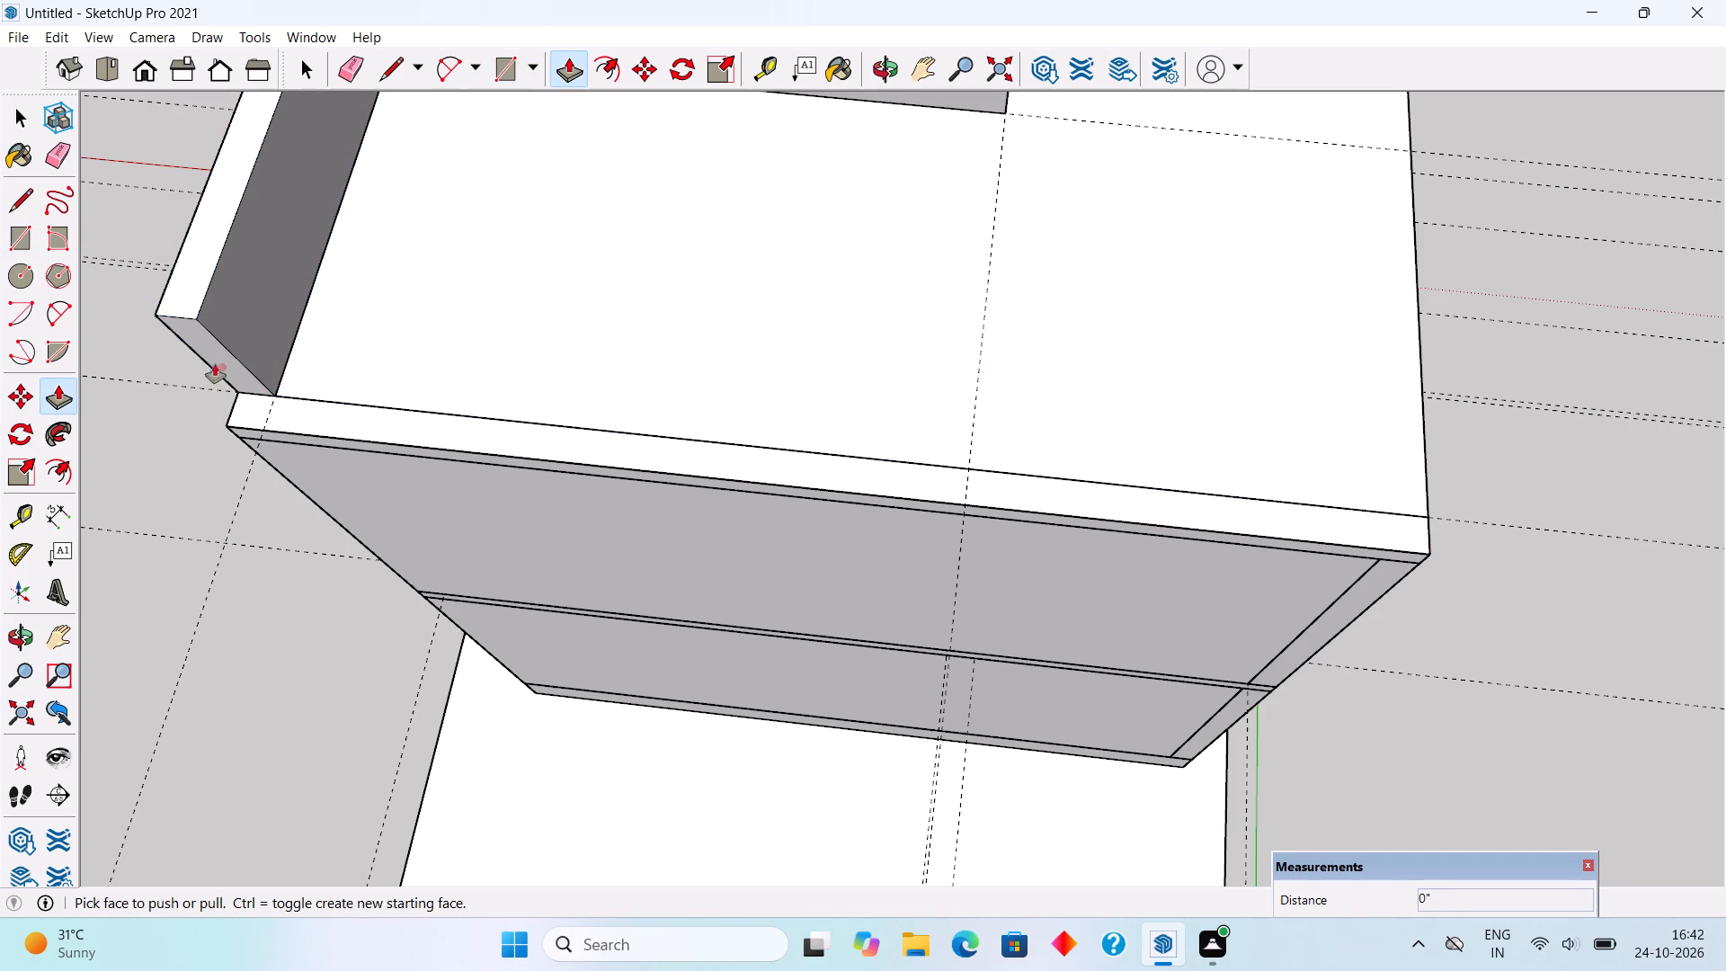
{"action": "left_click", "coordinate": [264, 416]}
{"action": "left_click", "coordinate": [209, 302]}
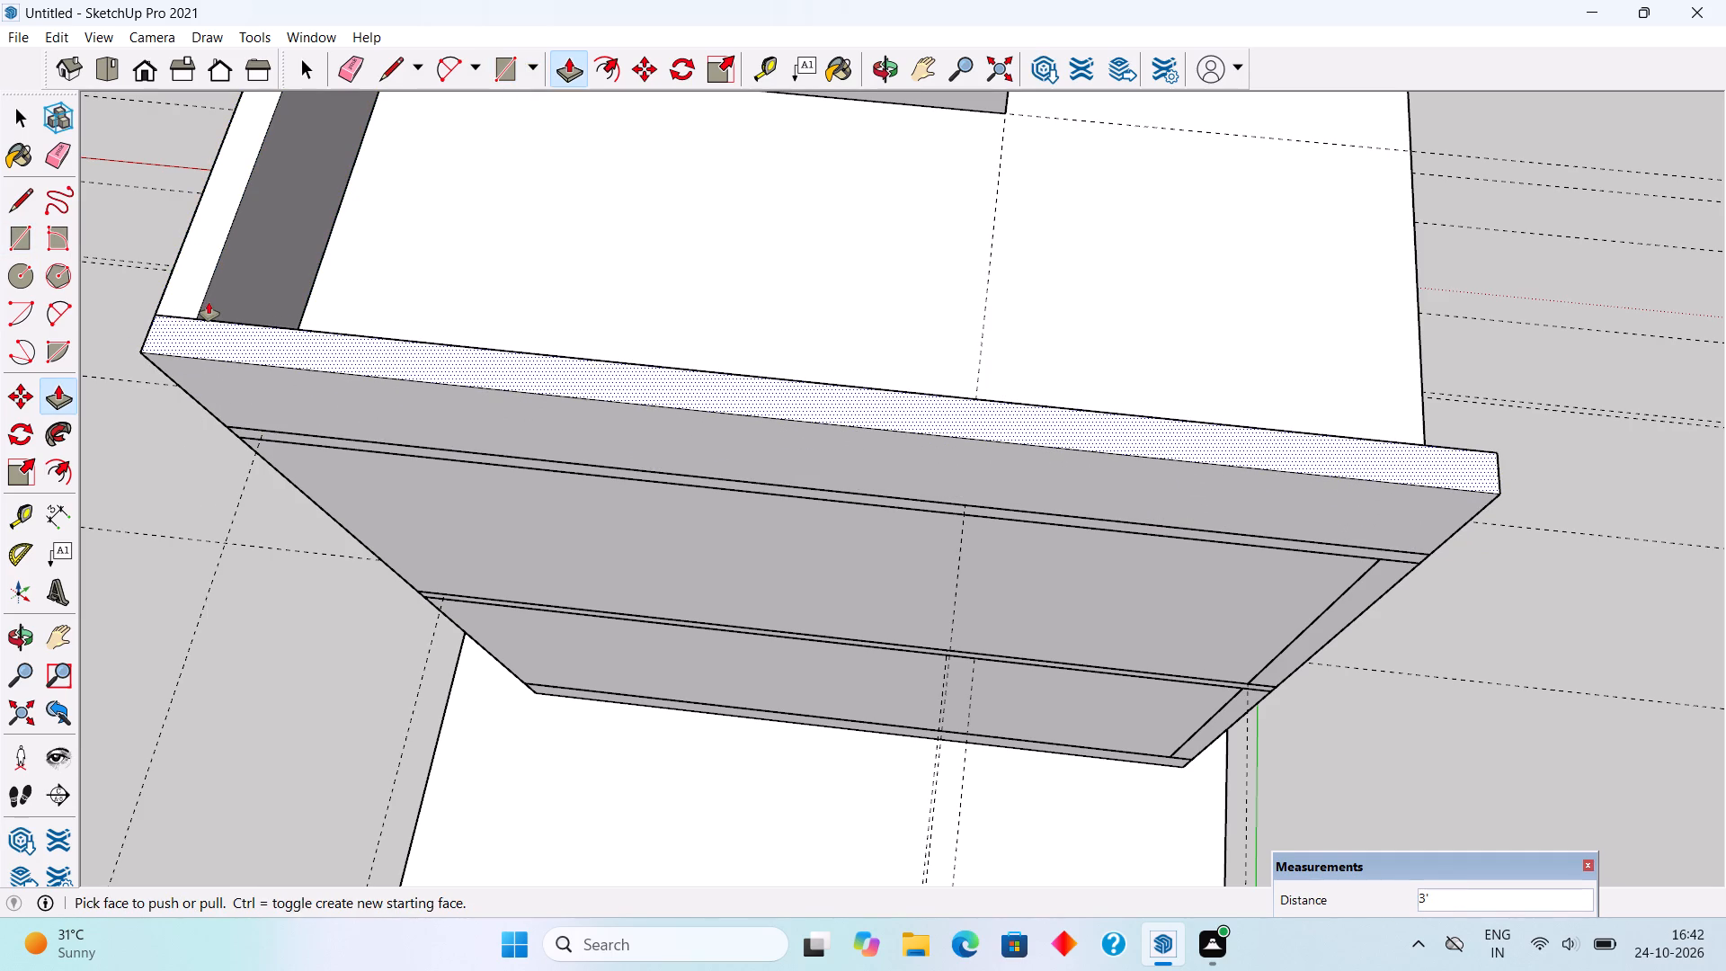
Make the back parapet wall a group.
{"action": "key", "text": "space"}
{"action": "triple_click", "coordinate": [391, 417]}
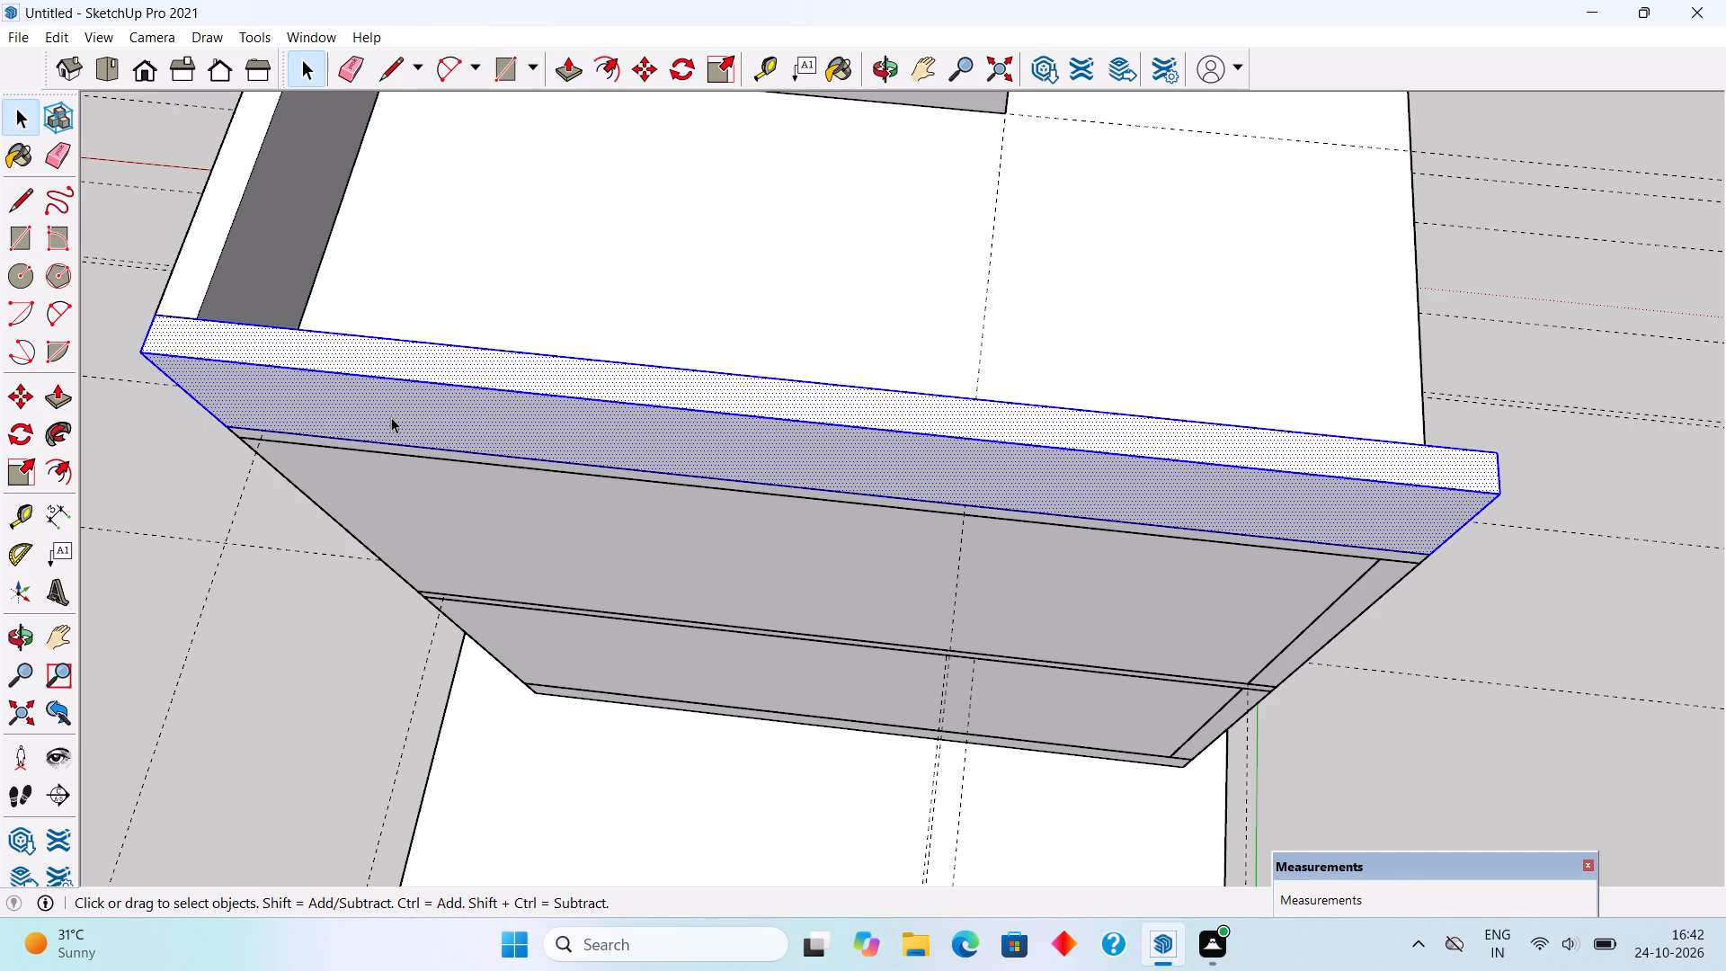
{"action": "right_click", "coordinate": [391, 417]}
{"action": "left_click", "coordinate": [492, 615]}
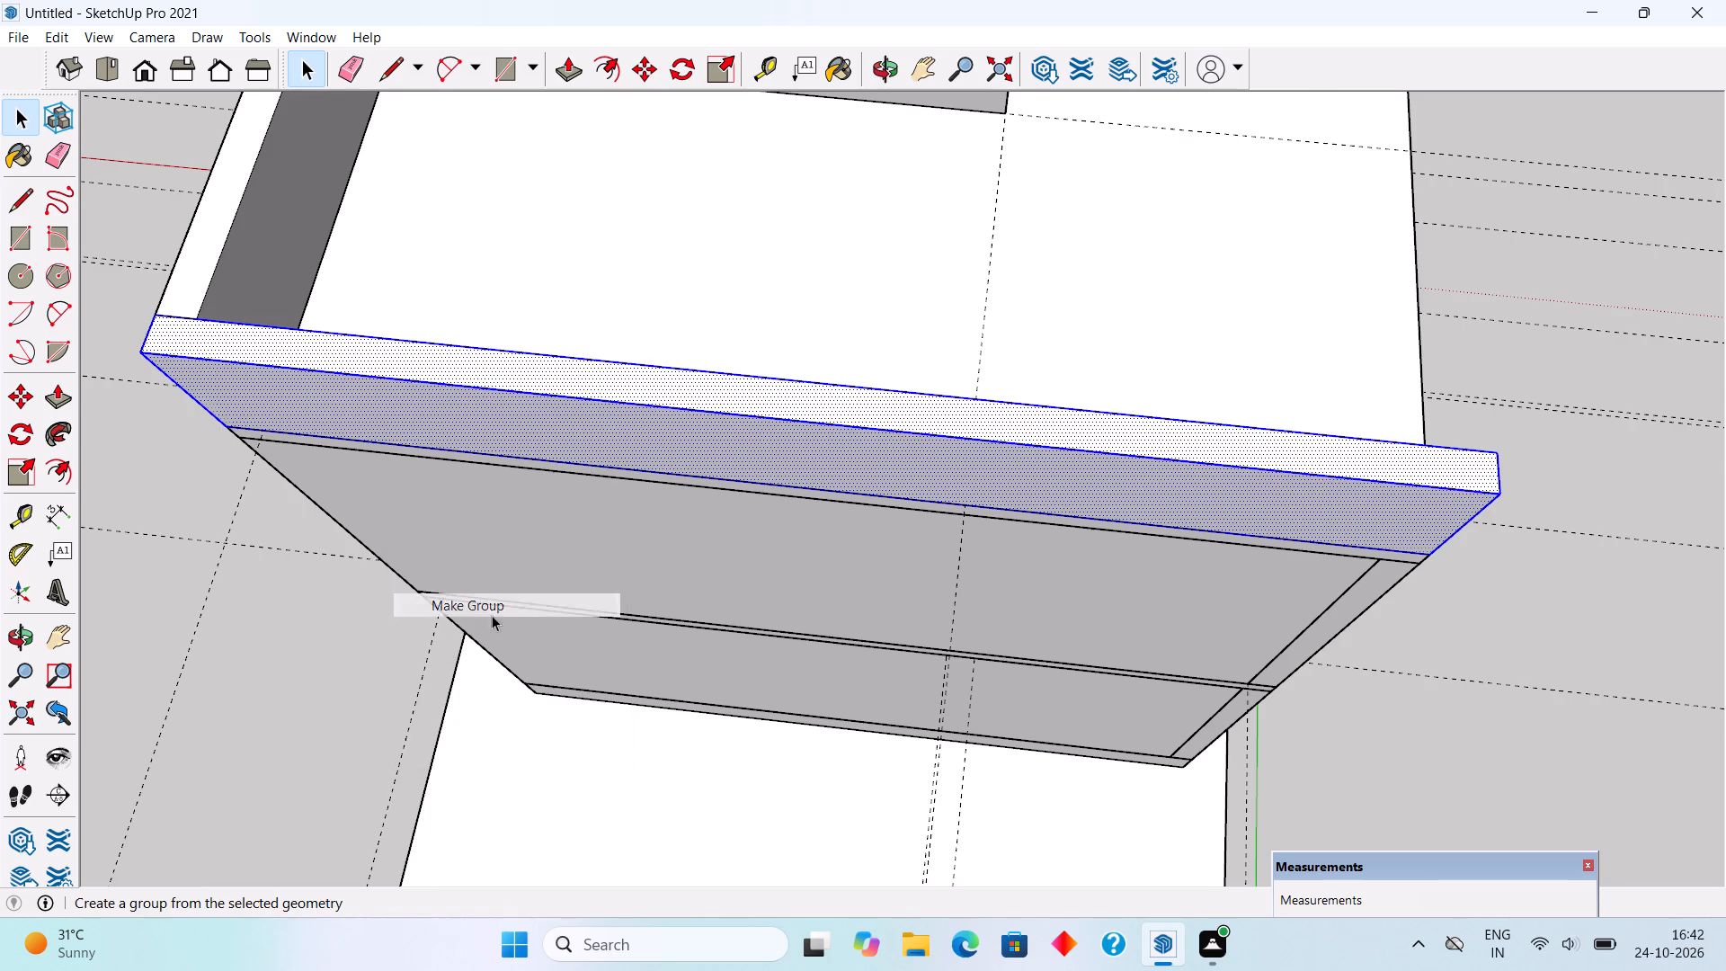
Clear the selection and examine the parapet walls from behind, the open side and the front of the building.
{"action": "scroll", "coordinate": [1125, 508], "scroll_direction": "down", "scroll_amount": 5}
{"action": "scroll", "coordinate": [1325, 508], "scroll_direction": "down", "scroll_amount": 4}
{"action": "middle_click_drag", "start_coordinate": [1191, 504], "coordinate": [623, 360]}
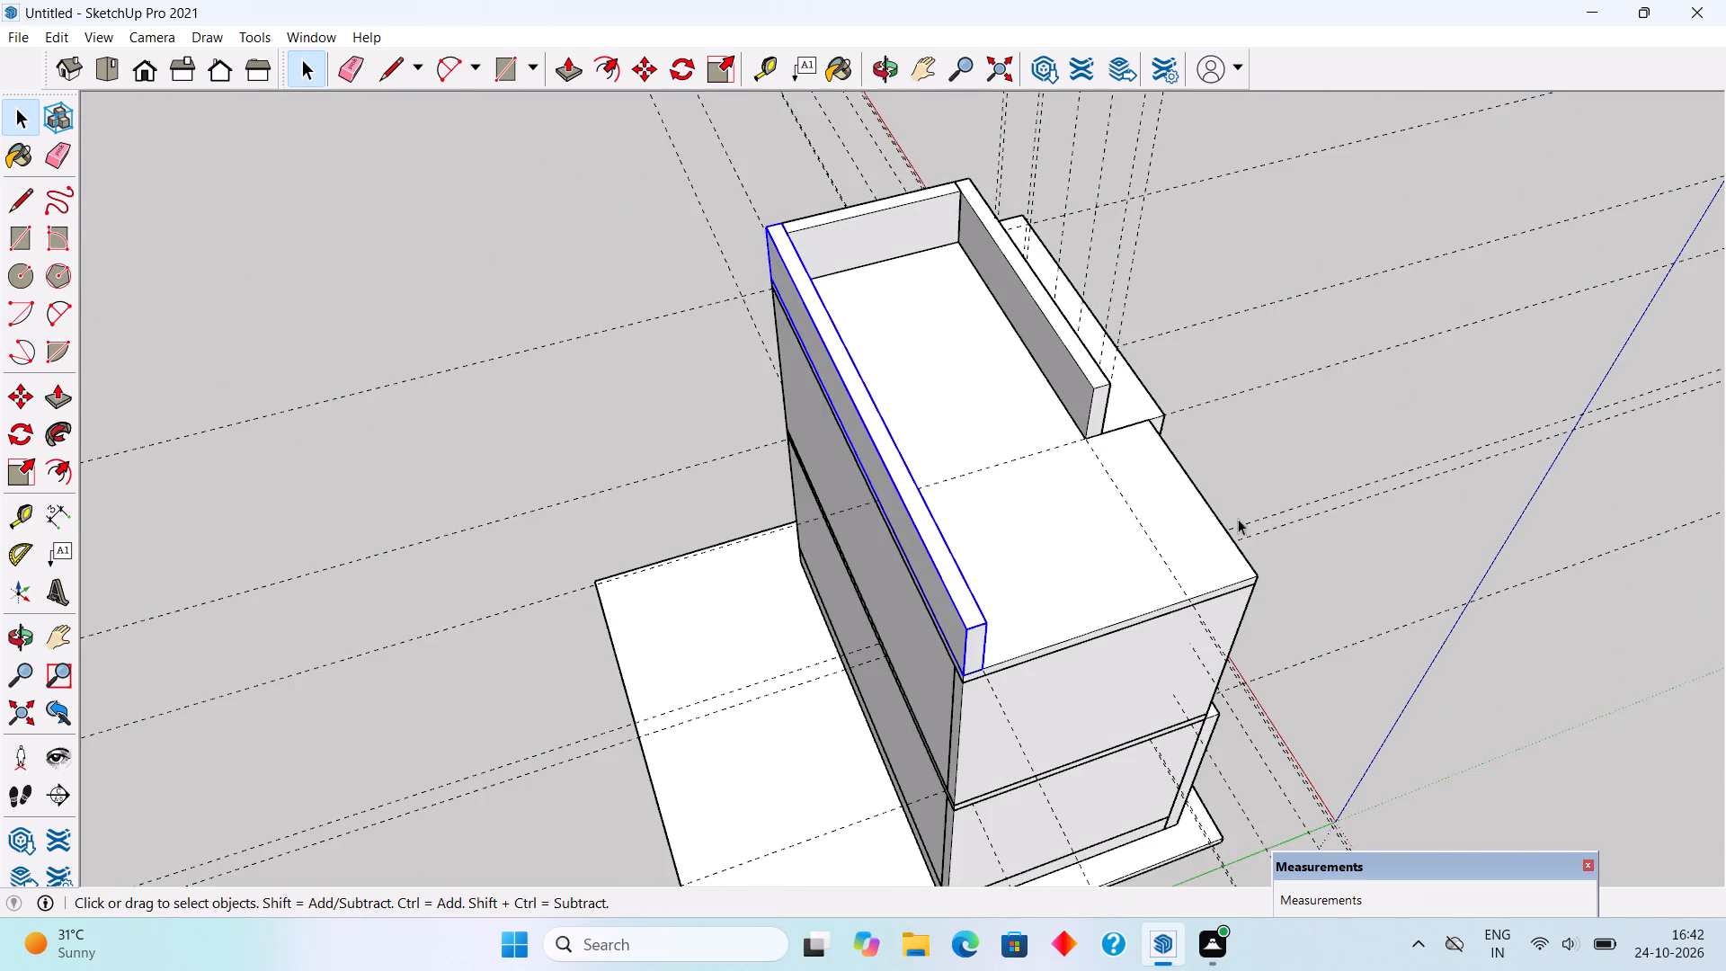
{"action": "middle_click_drag", "start_coordinate": [1222, 519], "coordinate": [577, 334]}
{"action": "left_click", "coordinate": [484, 257]}
{"action": "middle_click_drag", "start_coordinate": [1366, 544], "coordinate": [842, 351]}
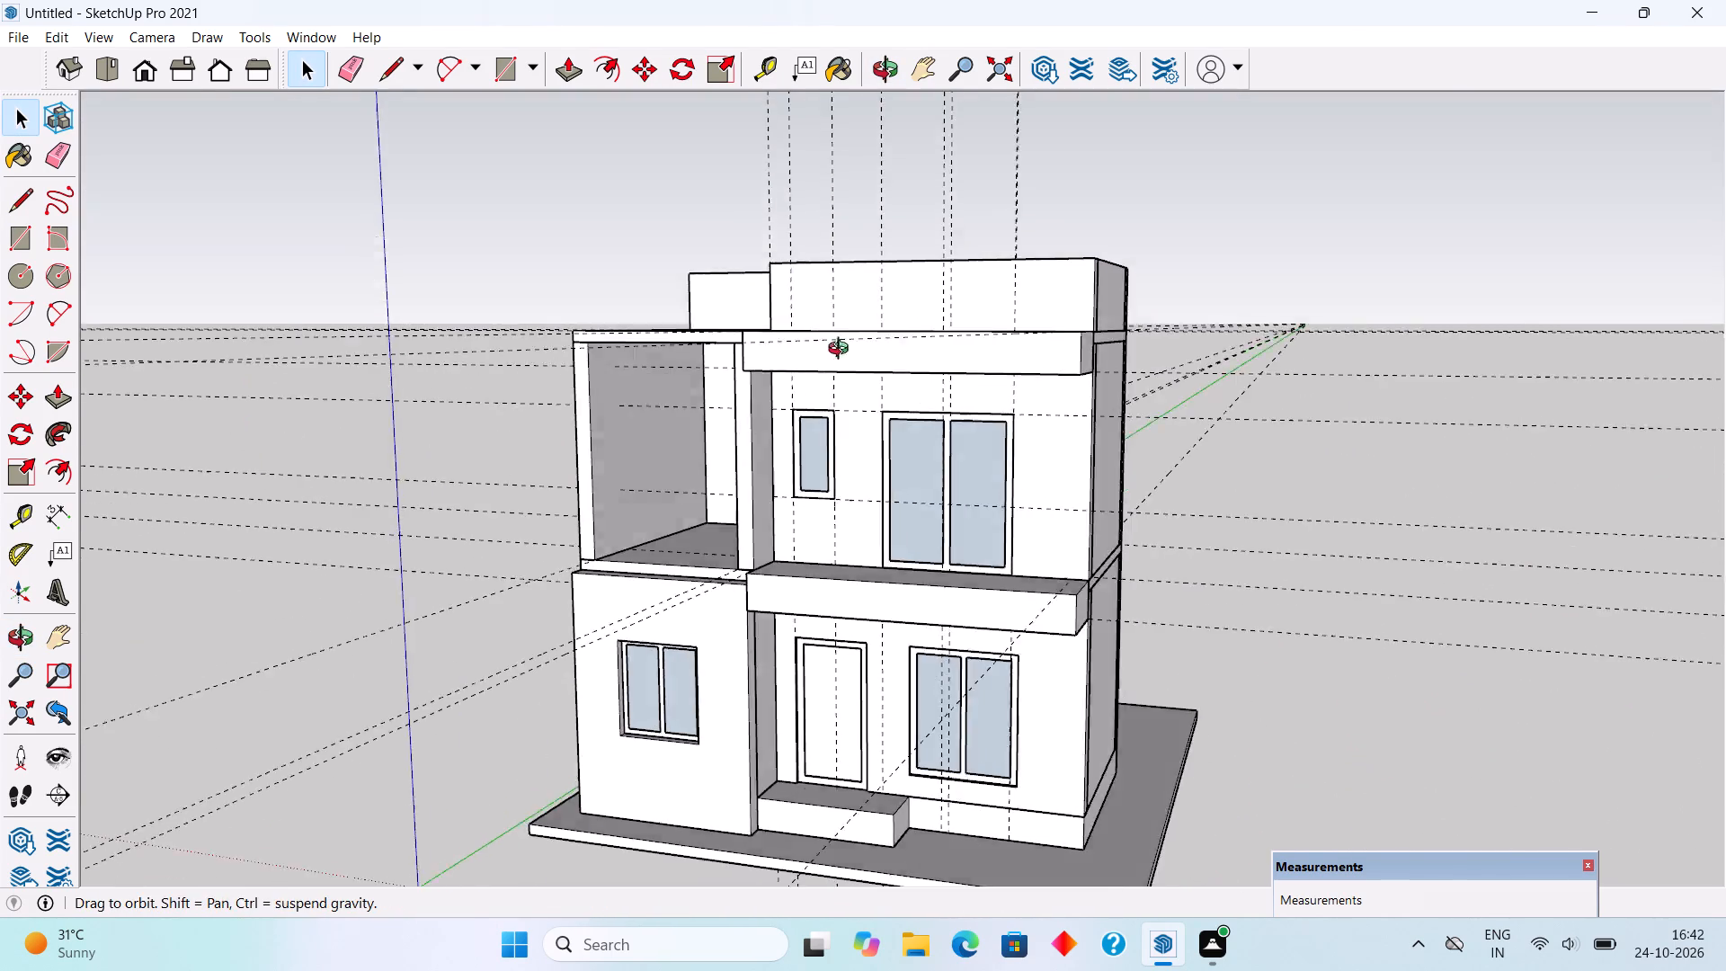
{"action": "middle_click_drag", "start_coordinate": [842, 351], "coordinate": [829, 336]}
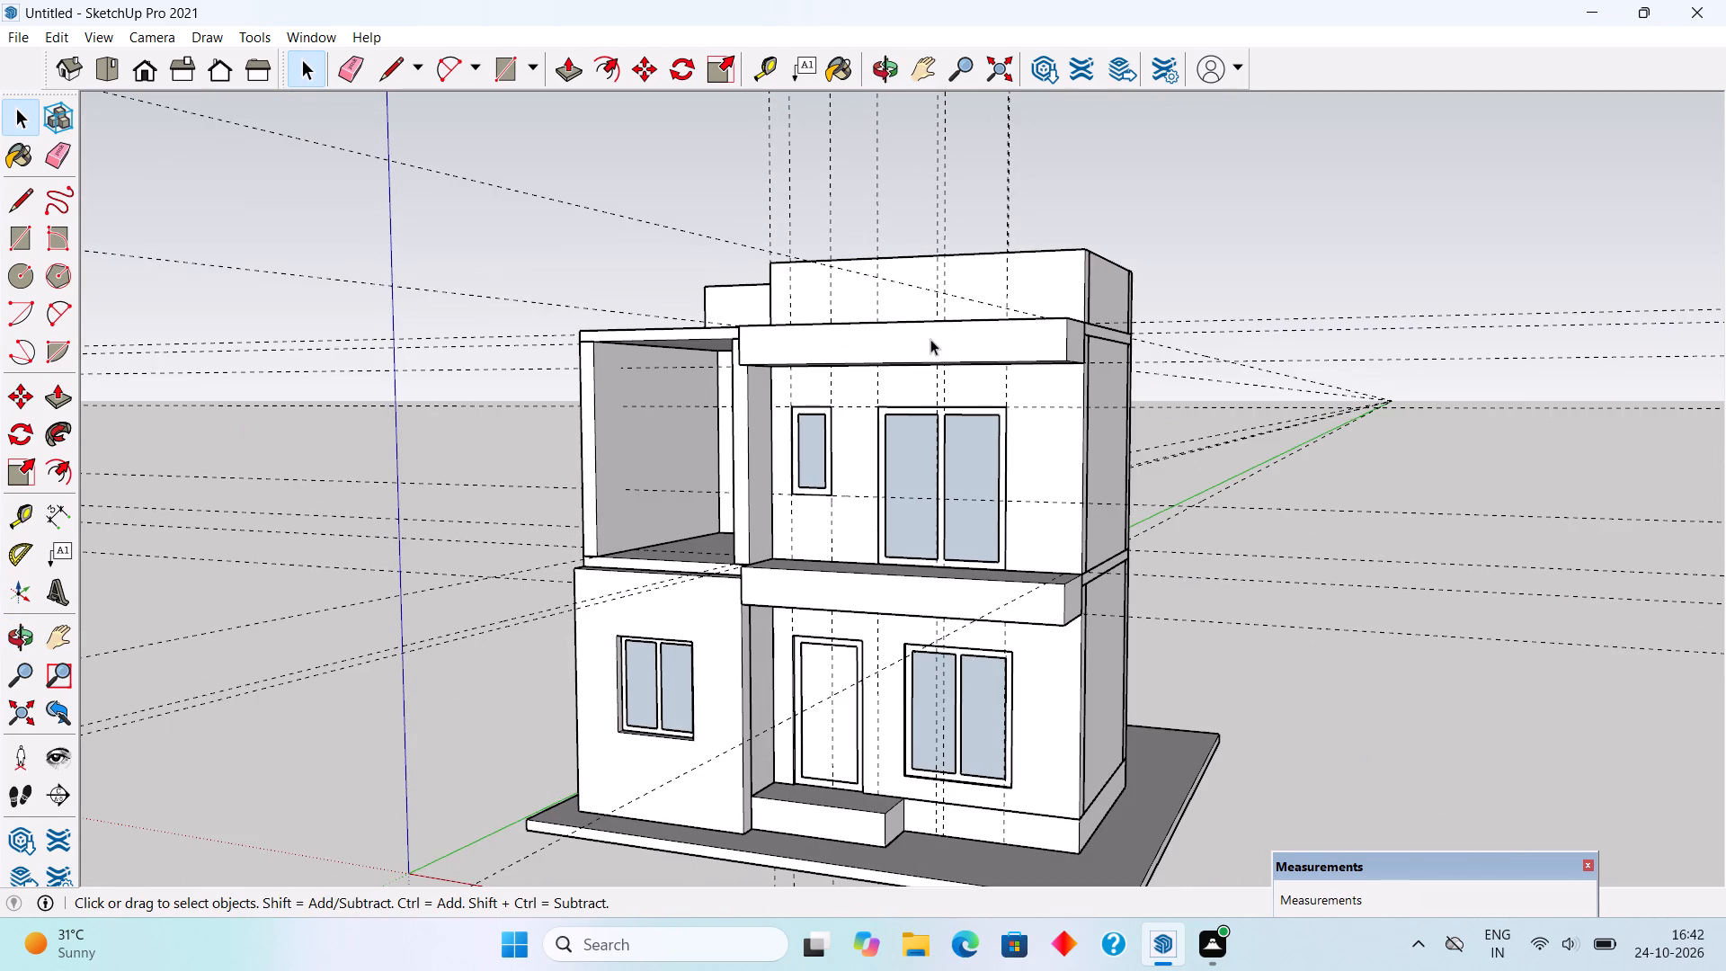
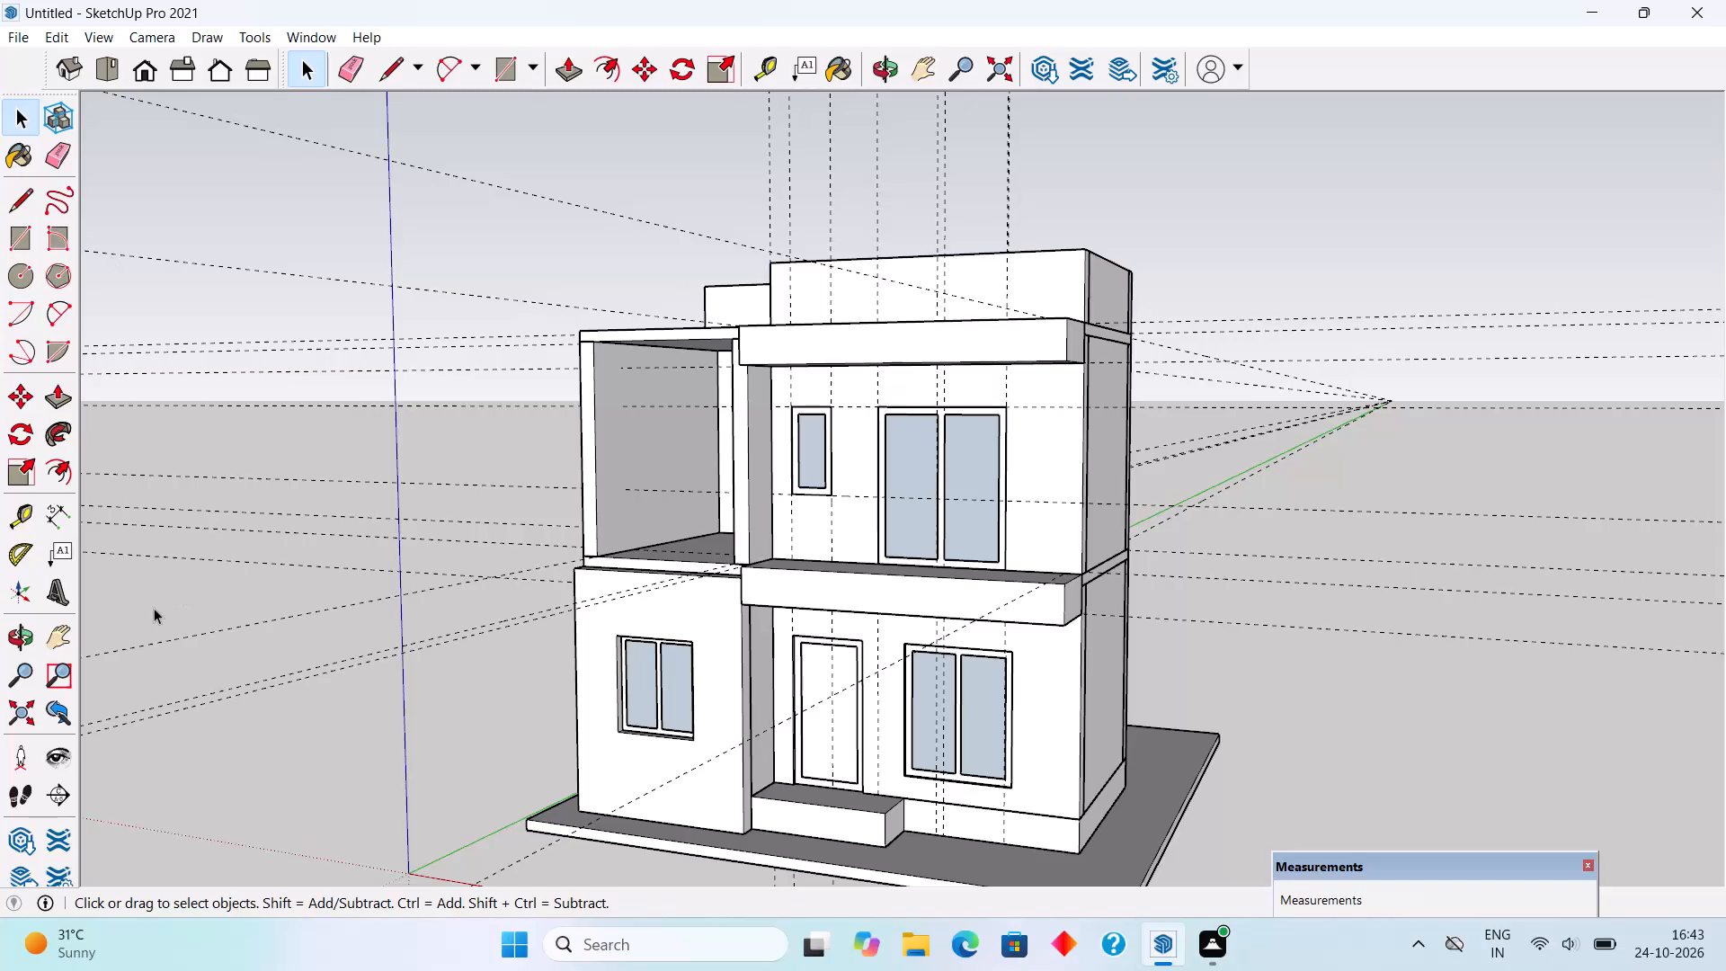
Inside the ground-floor projecting front wall's group, pull its top face up 14', level with the top of the front parapet.
{"action": "scroll", "coordinate": [604, 514], "scroll_direction": "down", "scroll_amount": 15}
{"action": "scroll", "coordinate": [1088, 460], "scroll_direction": "down", "scroll_amount": 4}
{"action": "middle_click_drag", "start_coordinate": [682, 579], "coordinate": [1001, 650]}
{"action": "scroll", "coordinate": [725, 628], "scroll_direction": "up", "scroll_amount": 6}
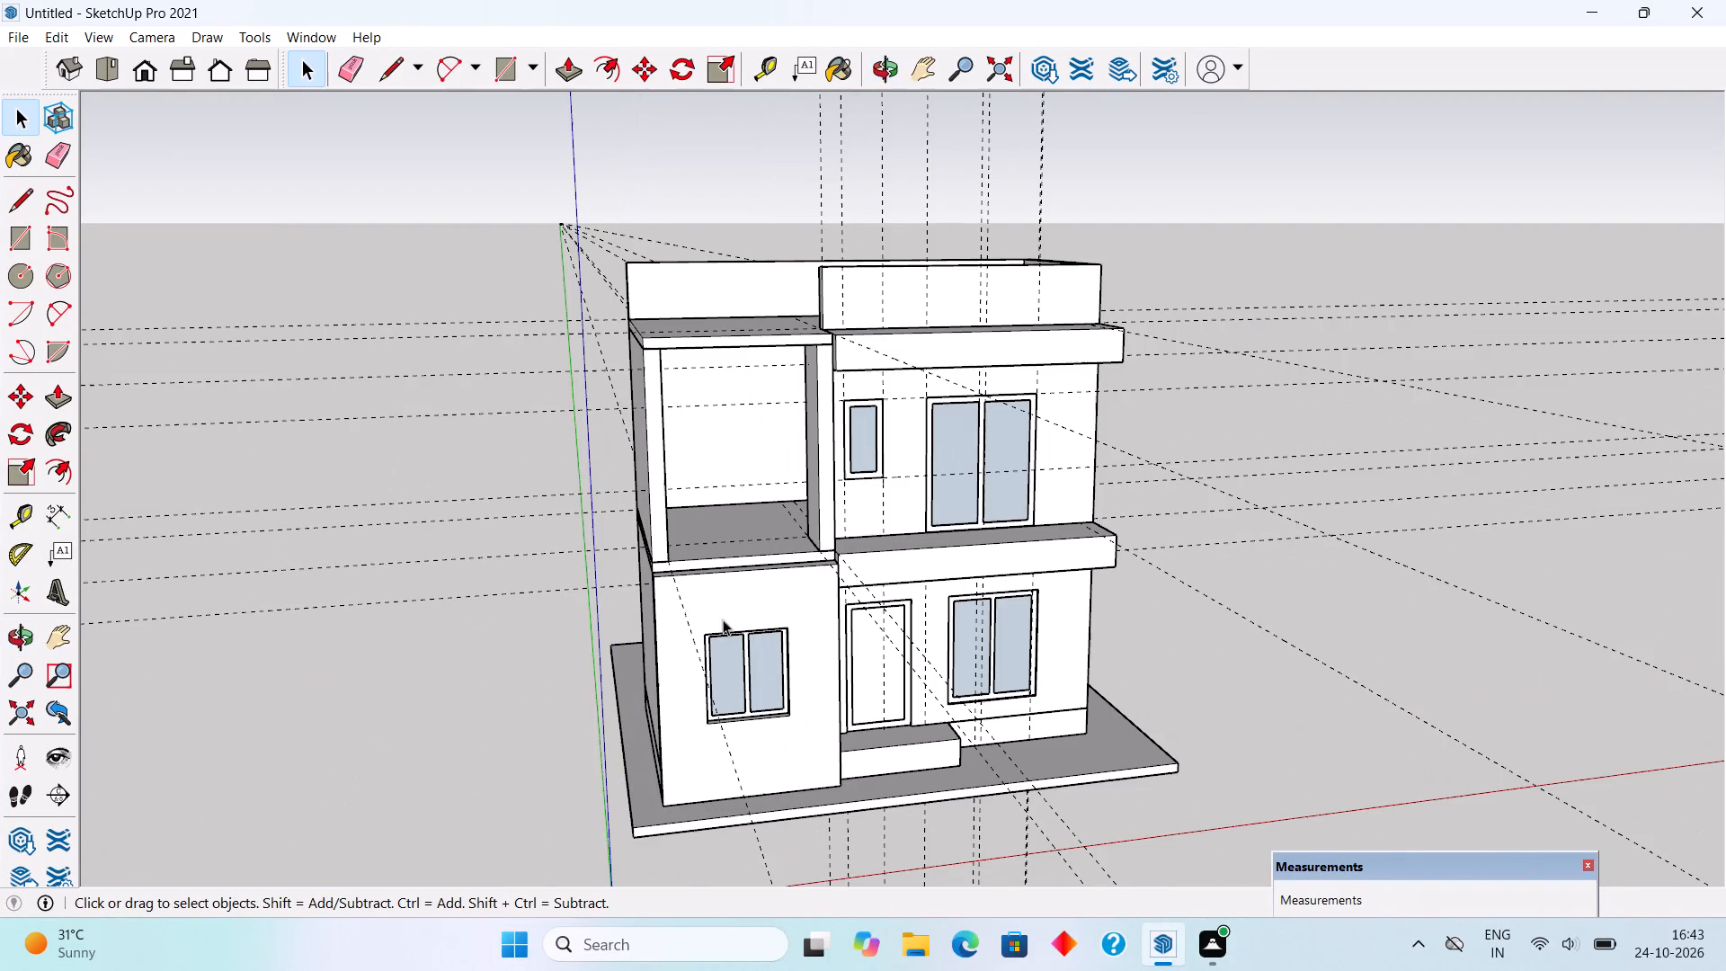
{"action": "middle_click_drag", "start_coordinate": [793, 531], "coordinate": [749, 561]}
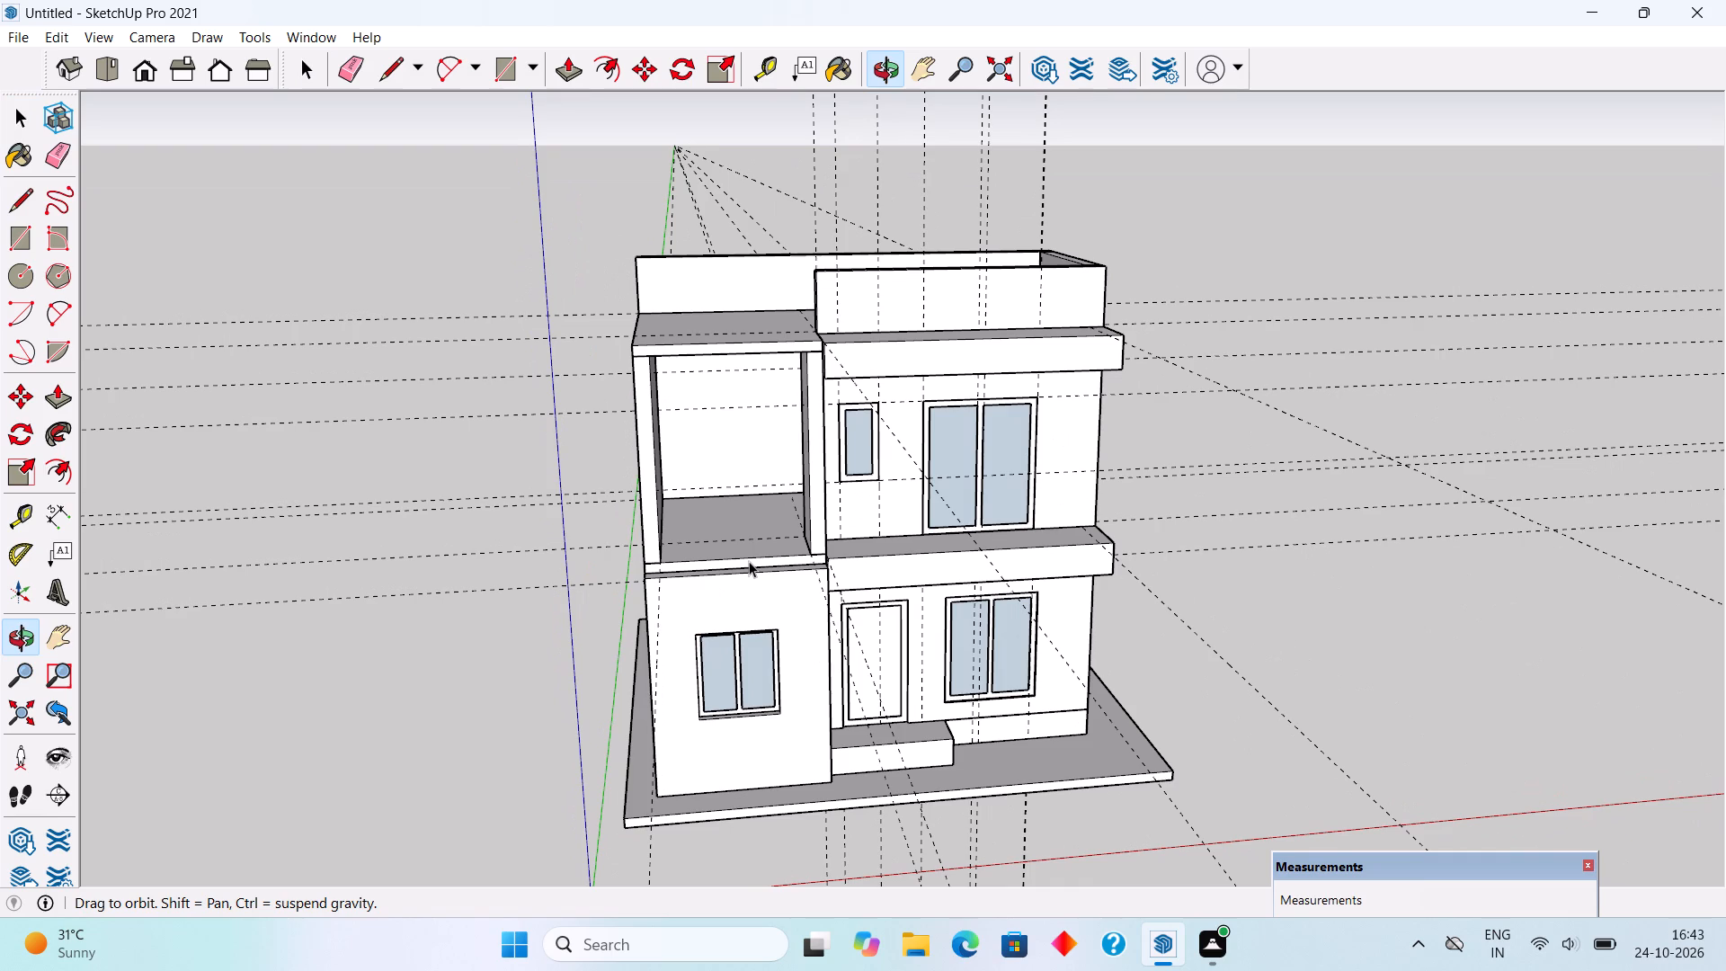
{"action": "middle_click_drag", "start_coordinate": [725, 647], "coordinate": [754, 762]}
{"action": "scroll", "coordinate": [751, 644], "scroll_direction": "up", "scroll_amount": 5}
{"action": "triple_click", "coordinate": [778, 563]}
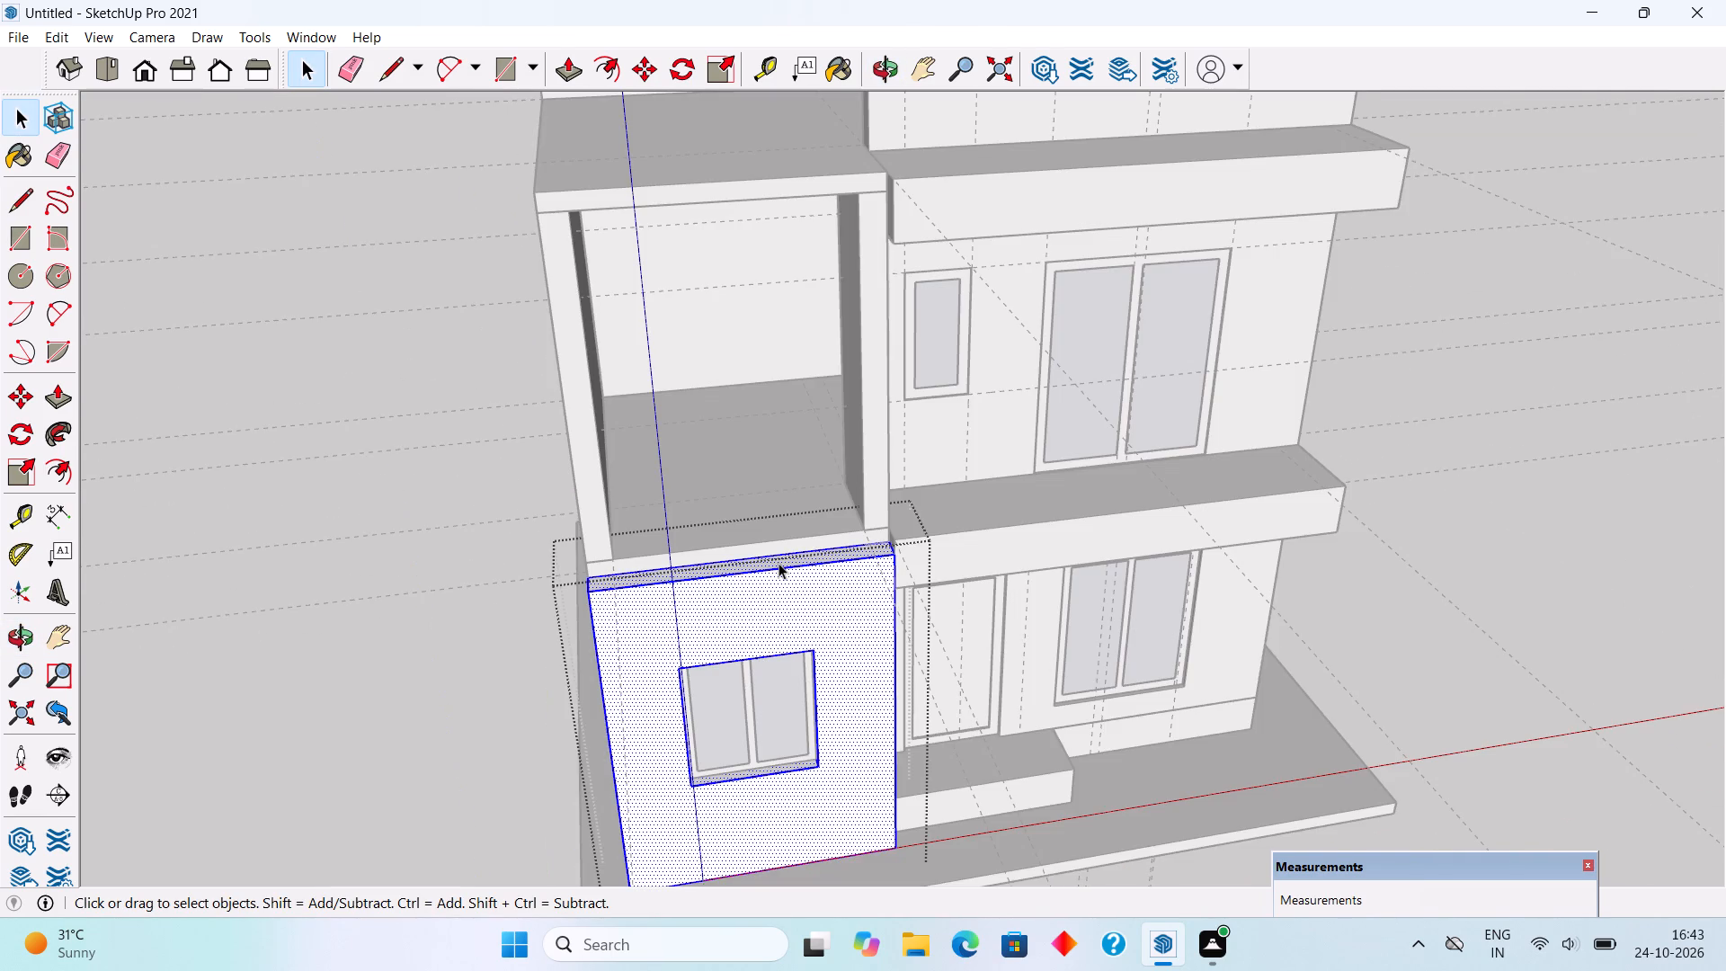
{"action": "key", "text": "p"}
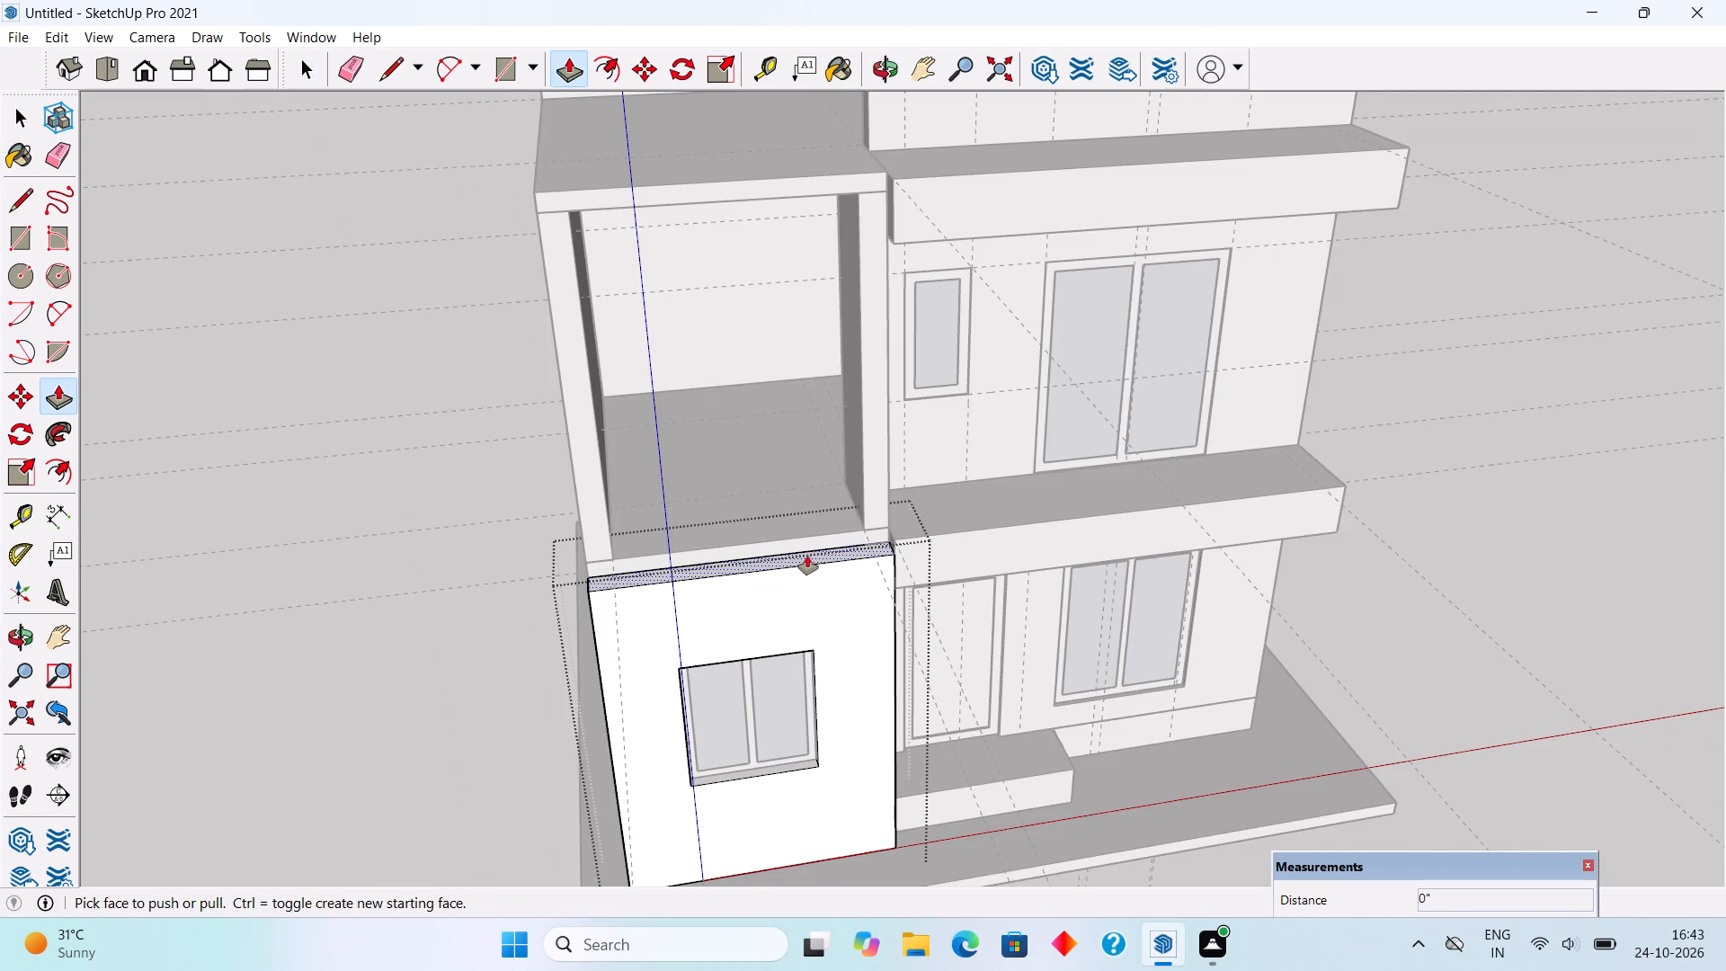
{"action": "left_click", "coordinate": [807, 556]}
{"action": "scroll", "coordinate": [854, 360], "scroll_direction": "down", "scroll_amount": 4}
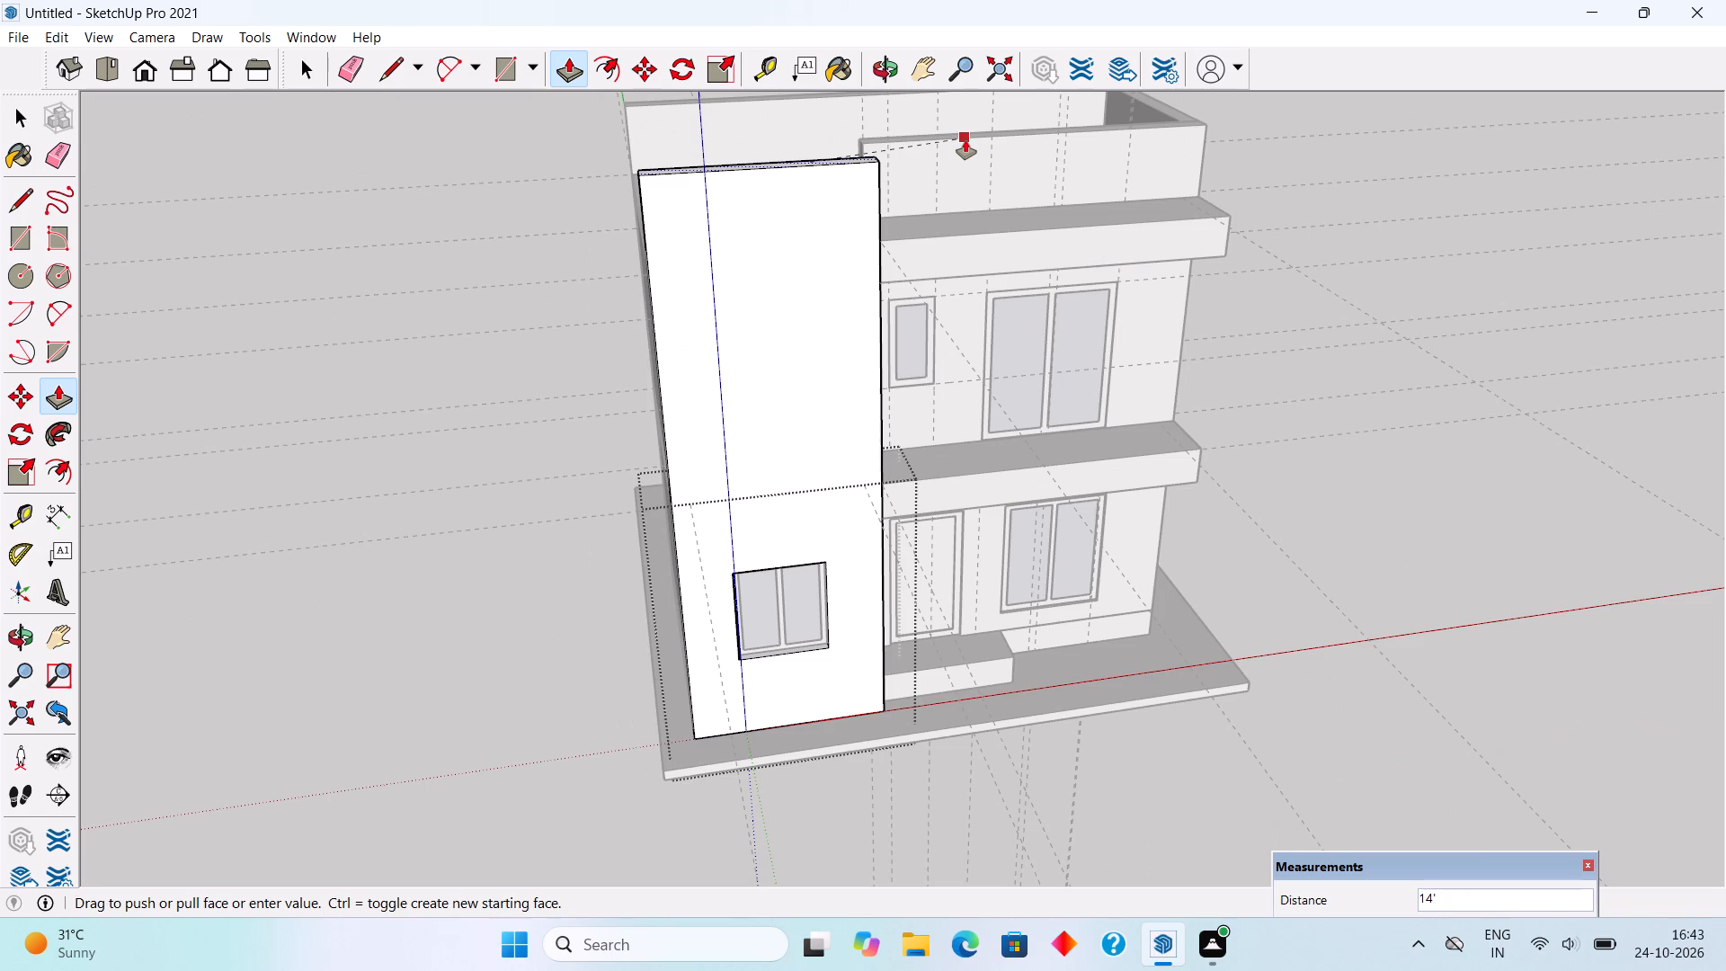
{"action": "left_click", "coordinate": [965, 140]}
Raise the top of the projecting front wall by another 2' and leave its group.
{"action": "scroll", "coordinate": [965, 140], "scroll_direction": "down", "scroll_amount": 5}
{"action": "scroll", "coordinate": [762, 313], "scroll_direction": "down", "scroll_amount": 3}
{"action": "middle_click_drag", "start_coordinate": [593, 334], "coordinate": [946, 456]}
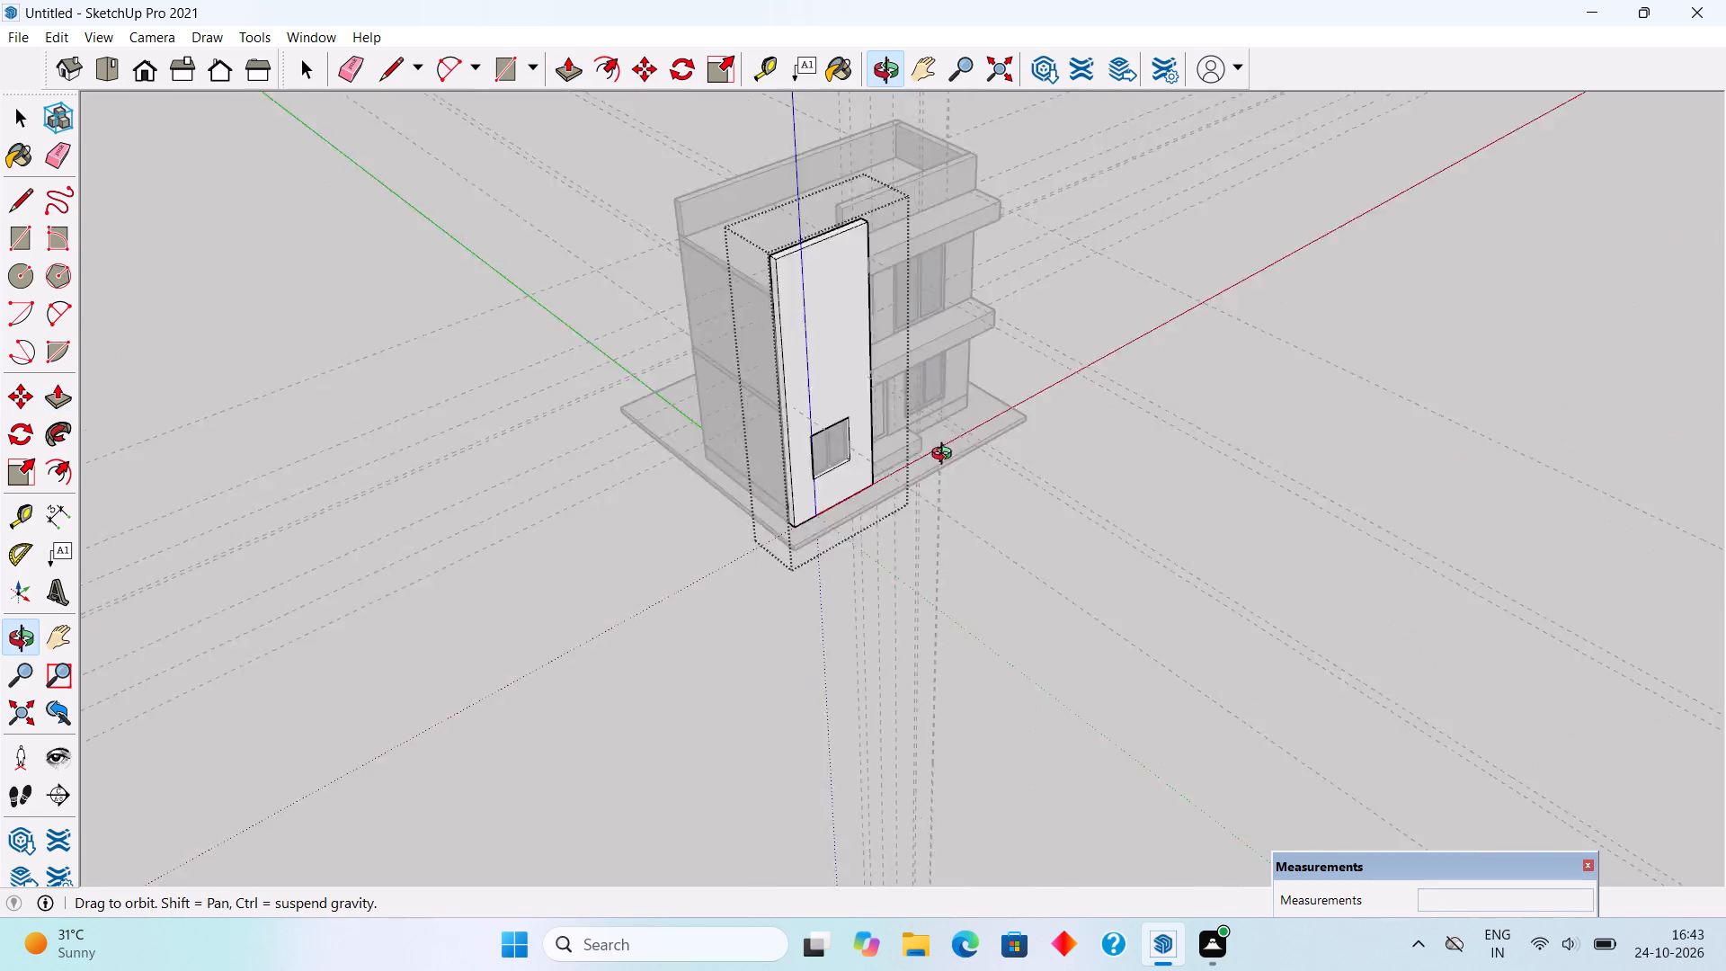
{"action": "middle_click_drag", "start_coordinate": [946, 456], "coordinate": [1217, 493]}
{"action": "scroll", "coordinate": [767, 251], "scroll_direction": "up", "scroll_amount": 4}
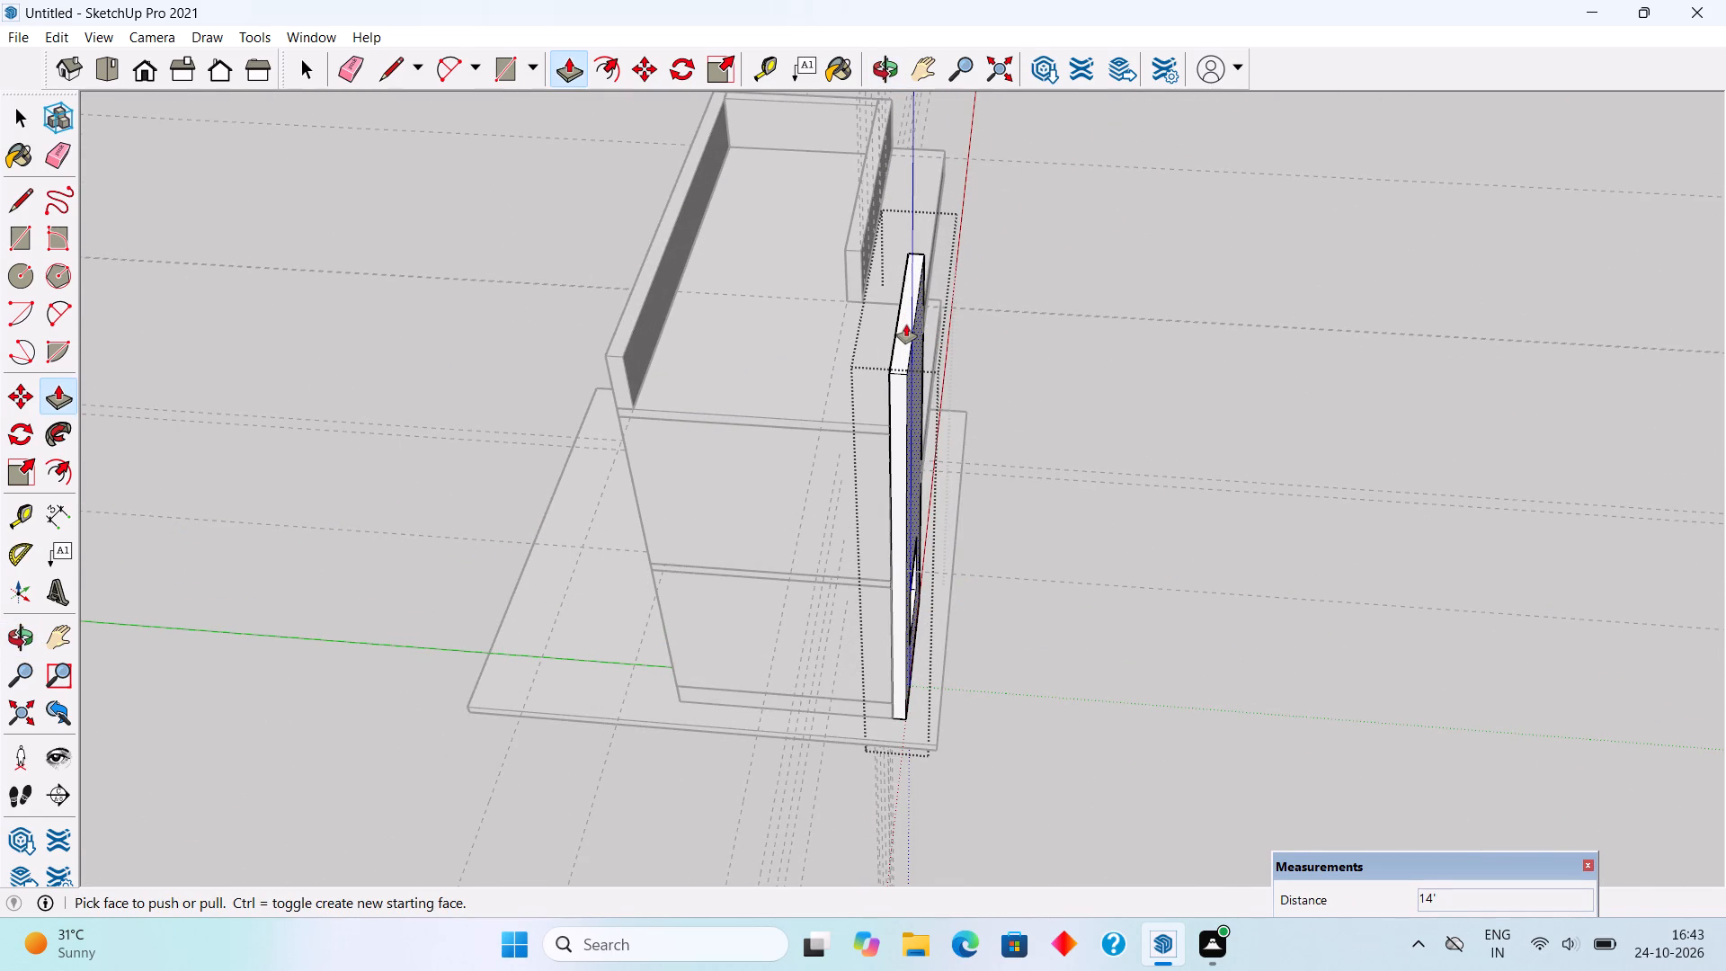
{"action": "left_click", "coordinate": [906, 325]}
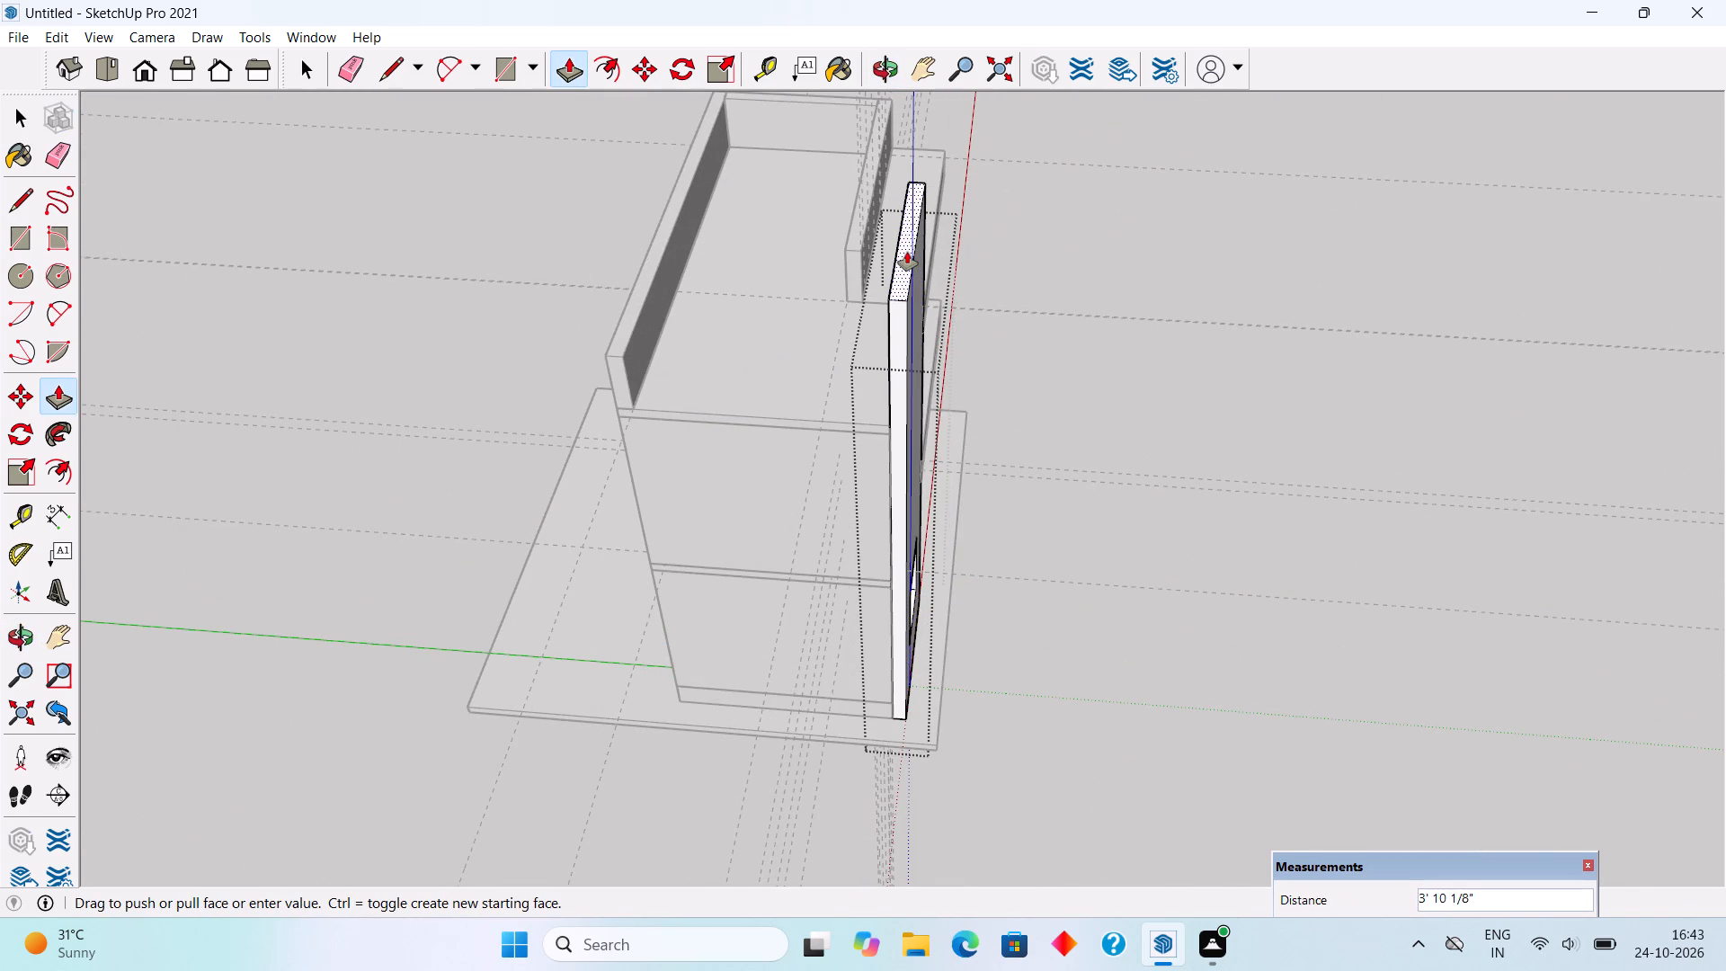
{"action": "type", "text": "2'"}
{"action": "key", "text": "Return"}
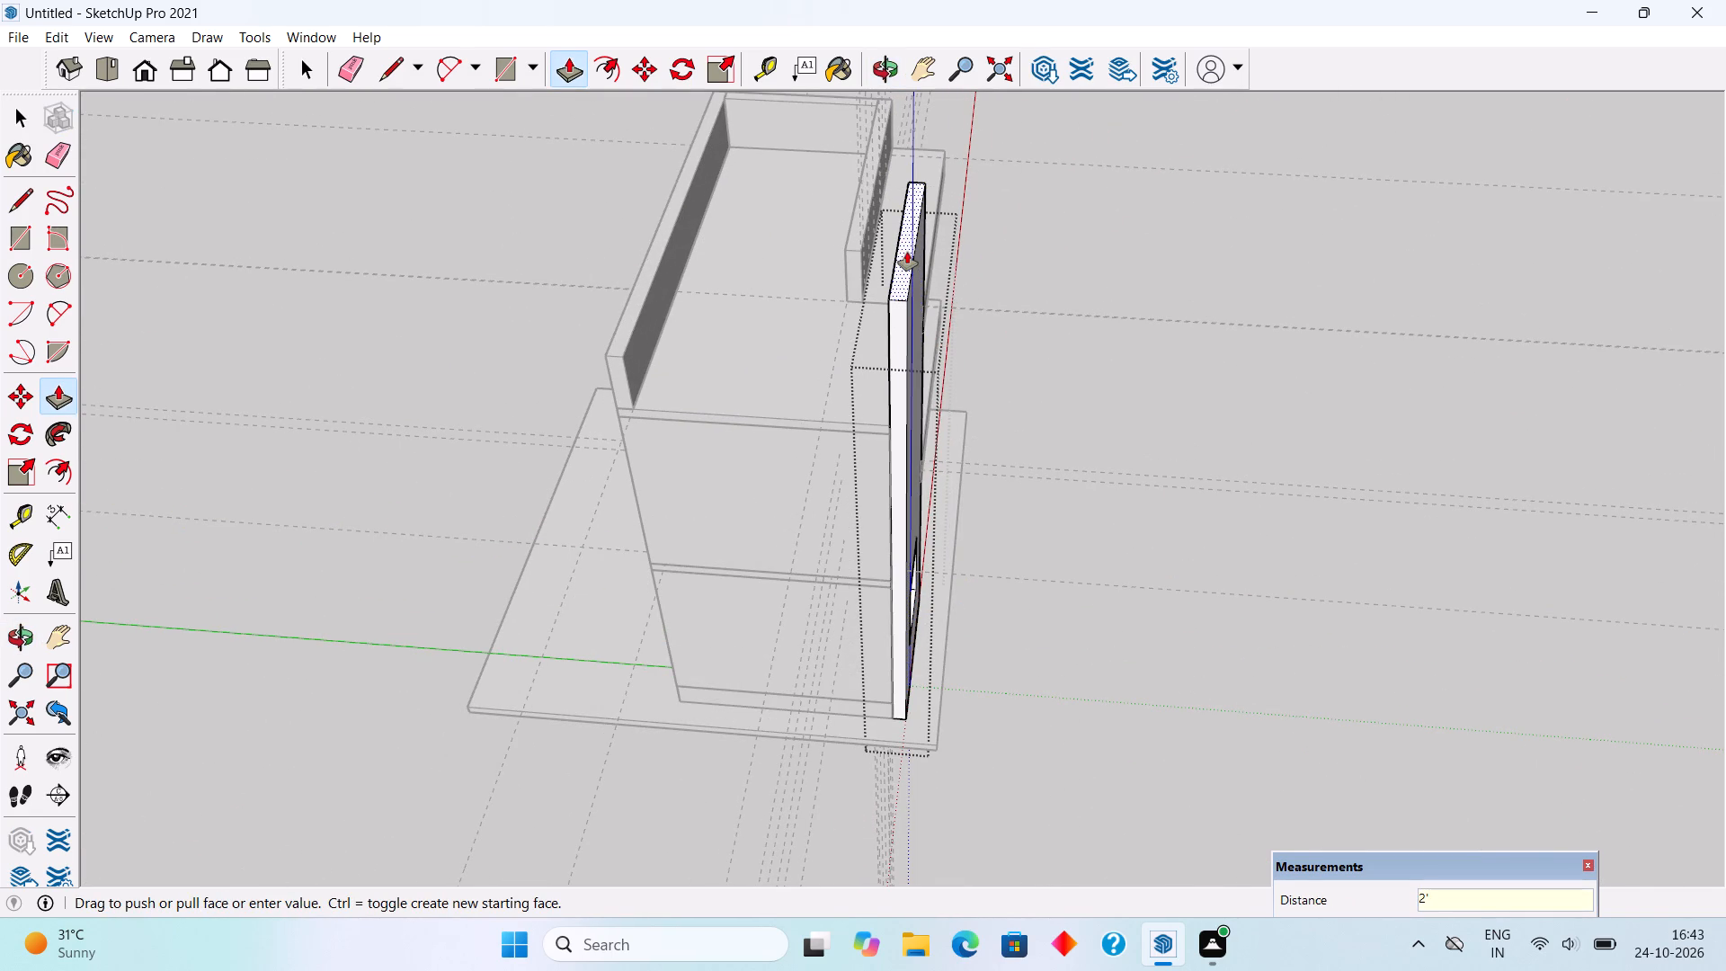
{"action": "key", "text": "space"}
{"action": "left_click", "coordinate": [1153, 277]}
Examine the raised front wall against the roof parapets from both sides and the front of the building.
{"action": "scroll", "coordinate": [1092, 427], "scroll_direction": "down", "scroll_amount": 5}
{"action": "middle_click_drag", "start_coordinate": [1077, 454], "coordinate": [584, 299]}
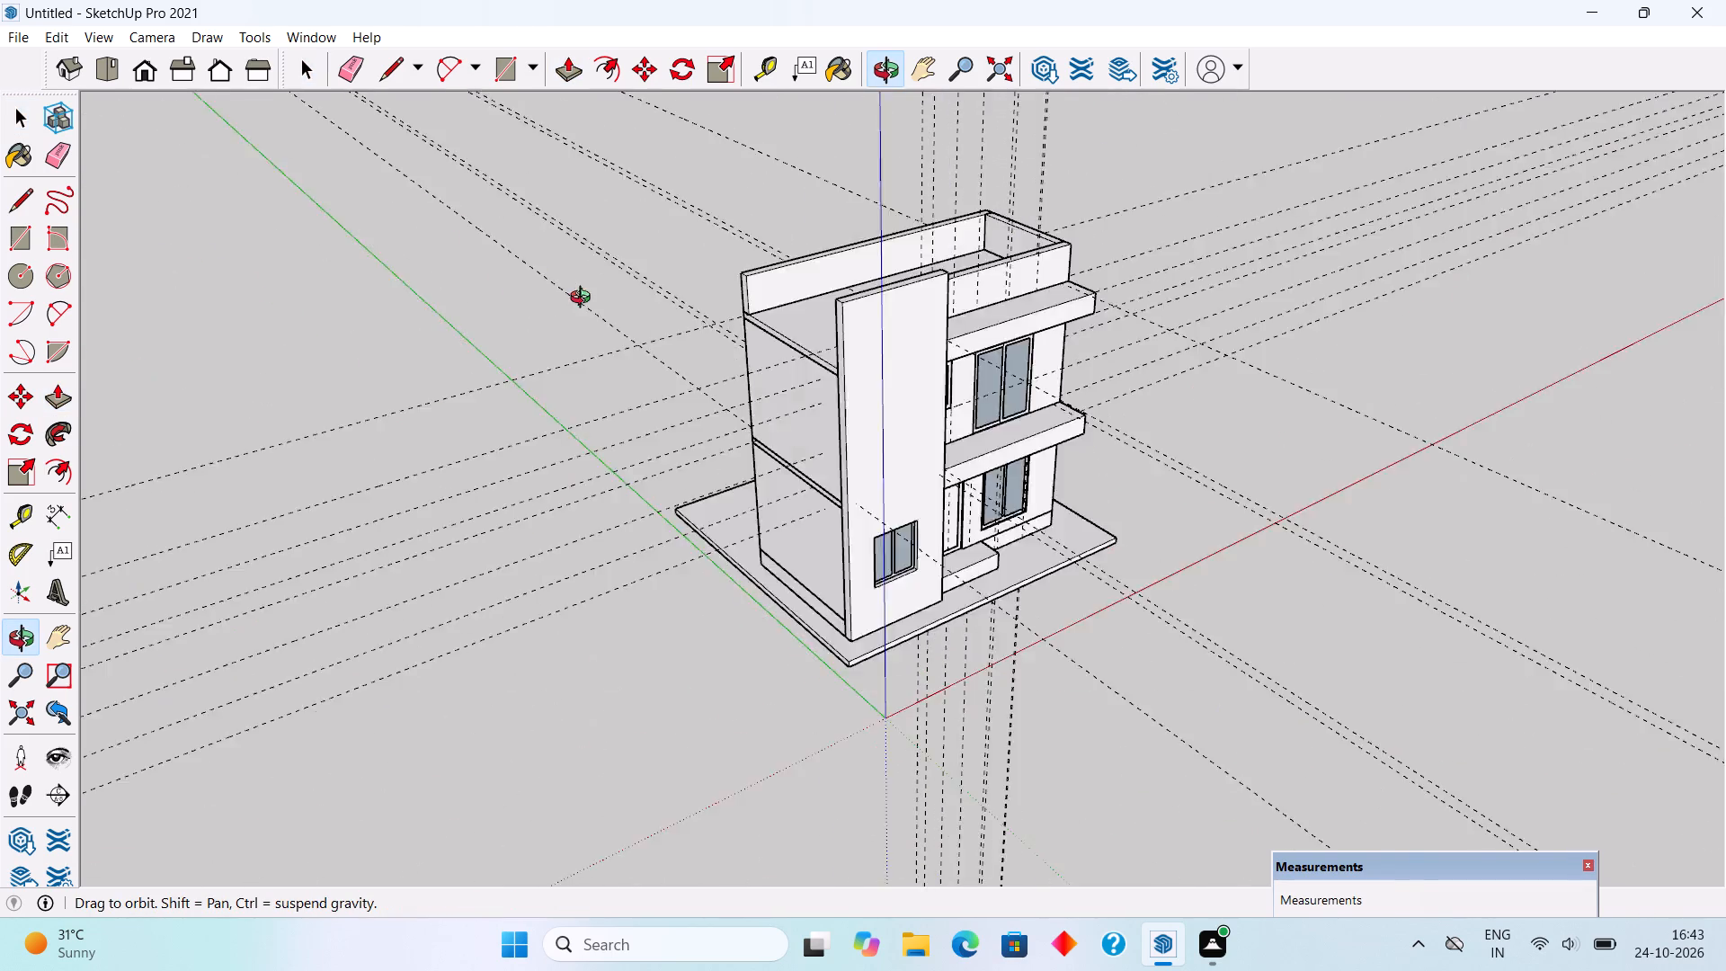
{"action": "middle_click_drag", "start_coordinate": [584, 299], "coordinate": [522, 268]}
{"action": "middle_click_drag", "start_coordinate": [1095, 414], "coordinate": [538, 593]}
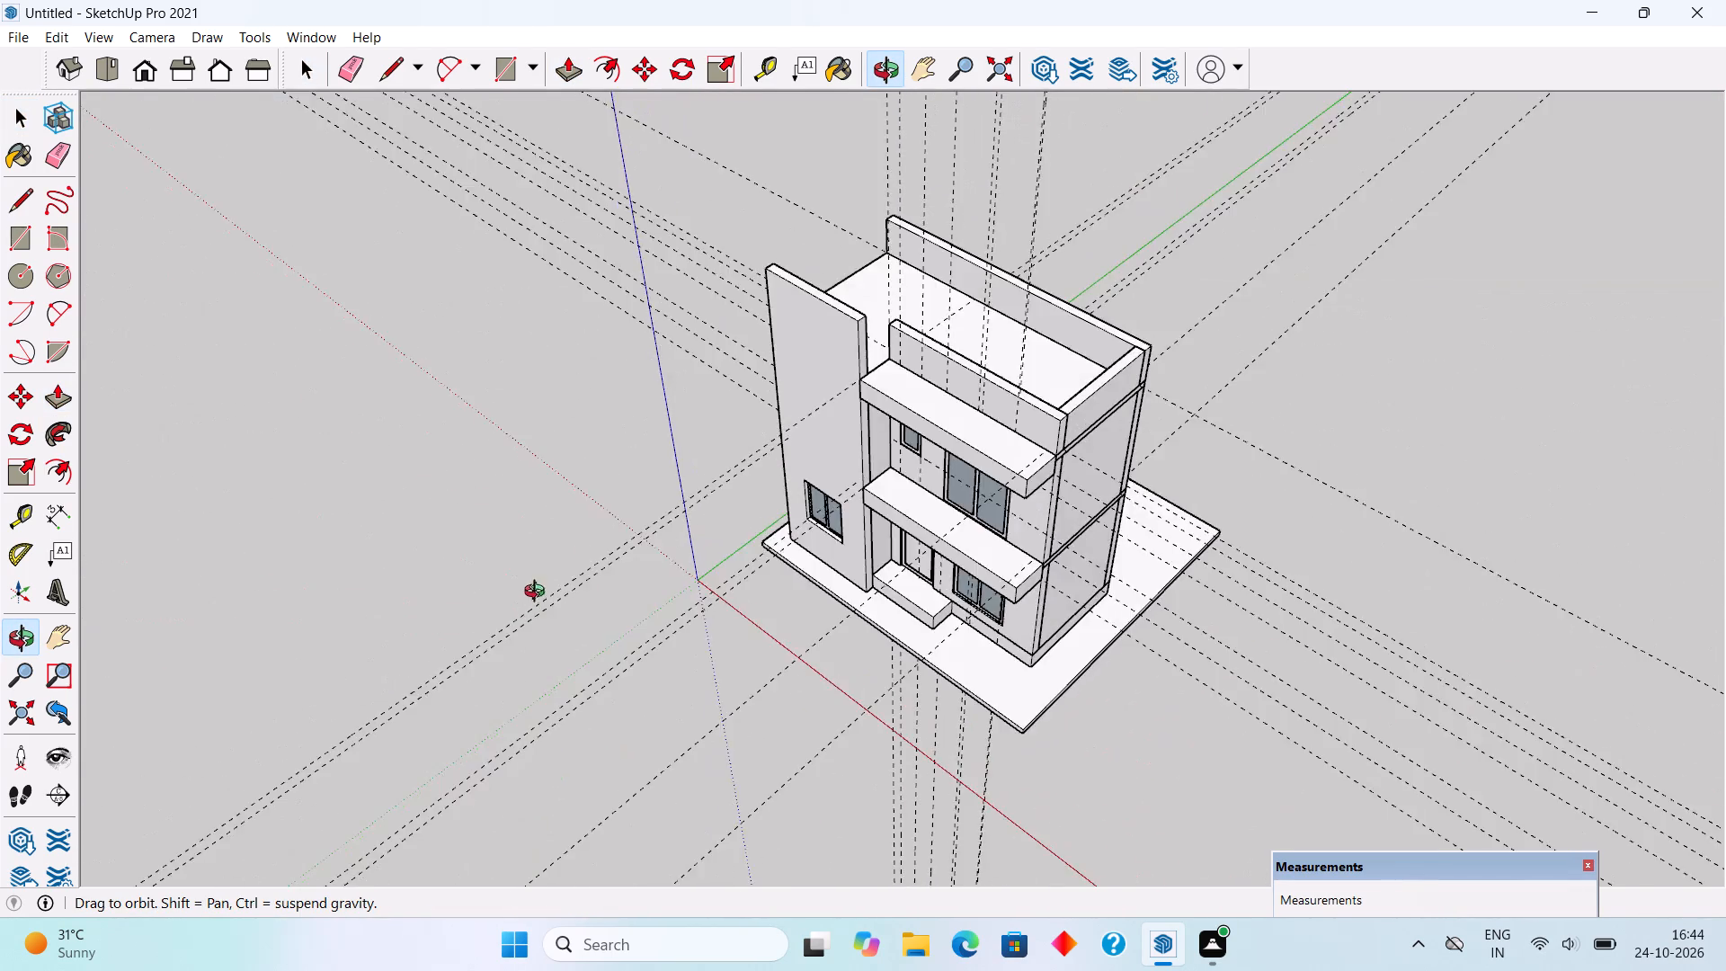
{"action": "middle_click_drag", "start_coordinate": [538, 593], "coordinate": [707, 380]}
{"action": "key", "text": "space"}
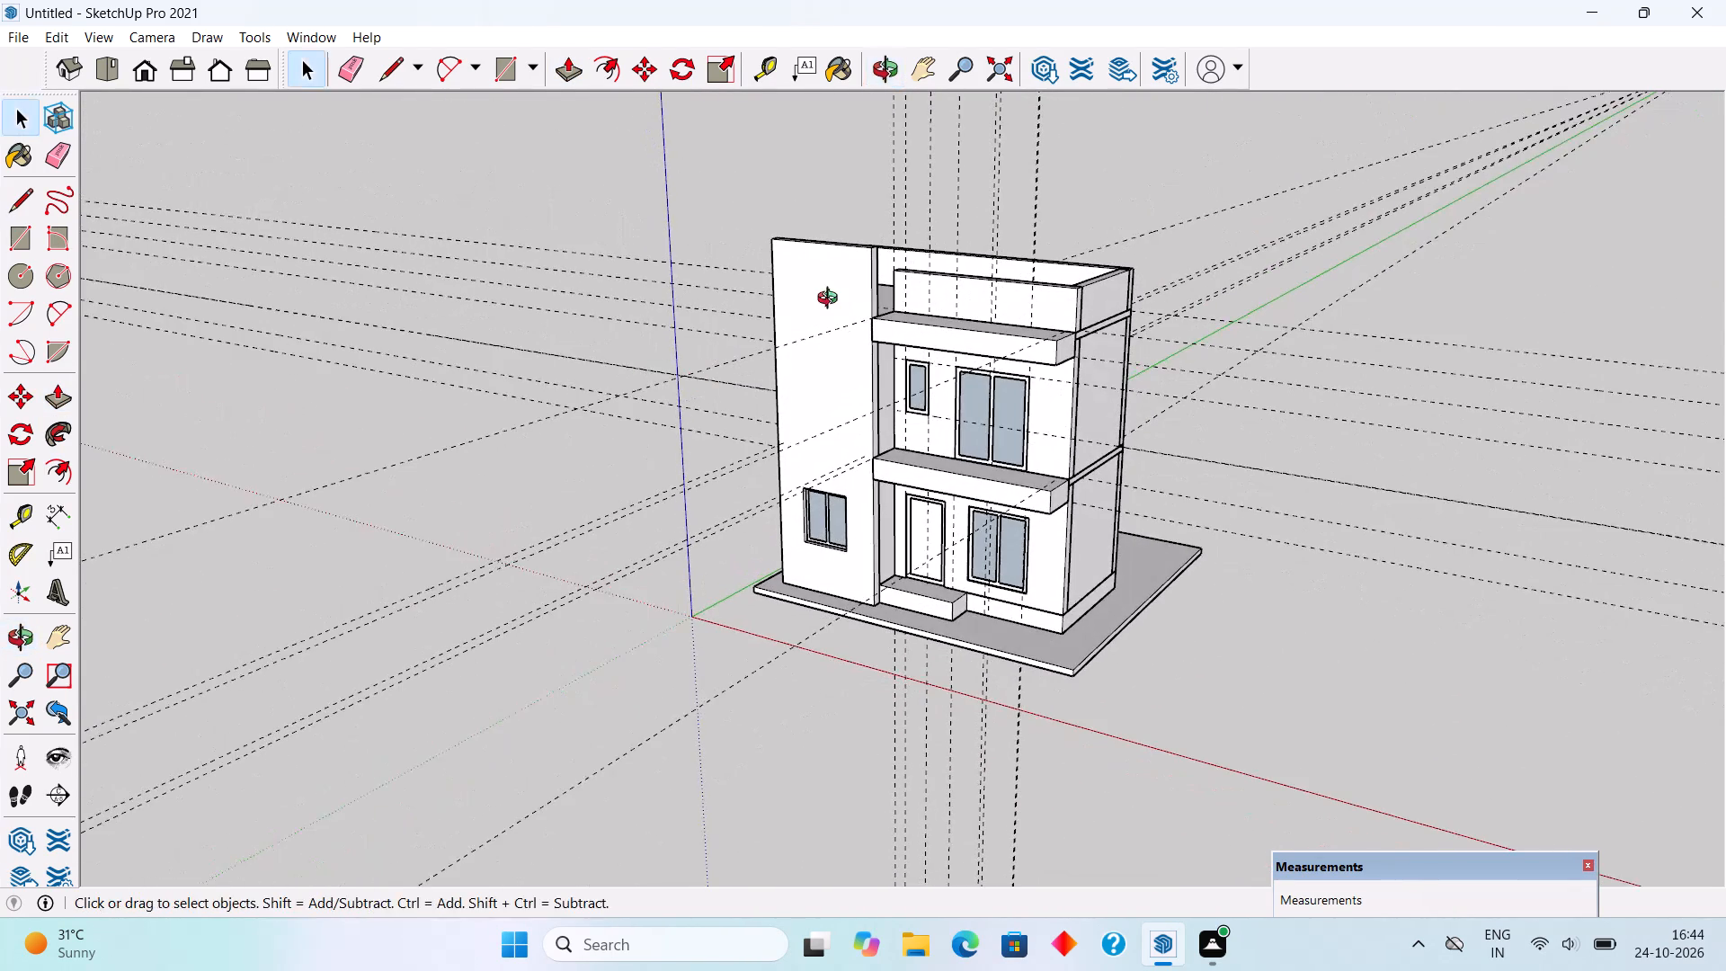
{"action": "middle_click_drag", "start_coordinate": [733, 357], "coordinate": [992, 521]}
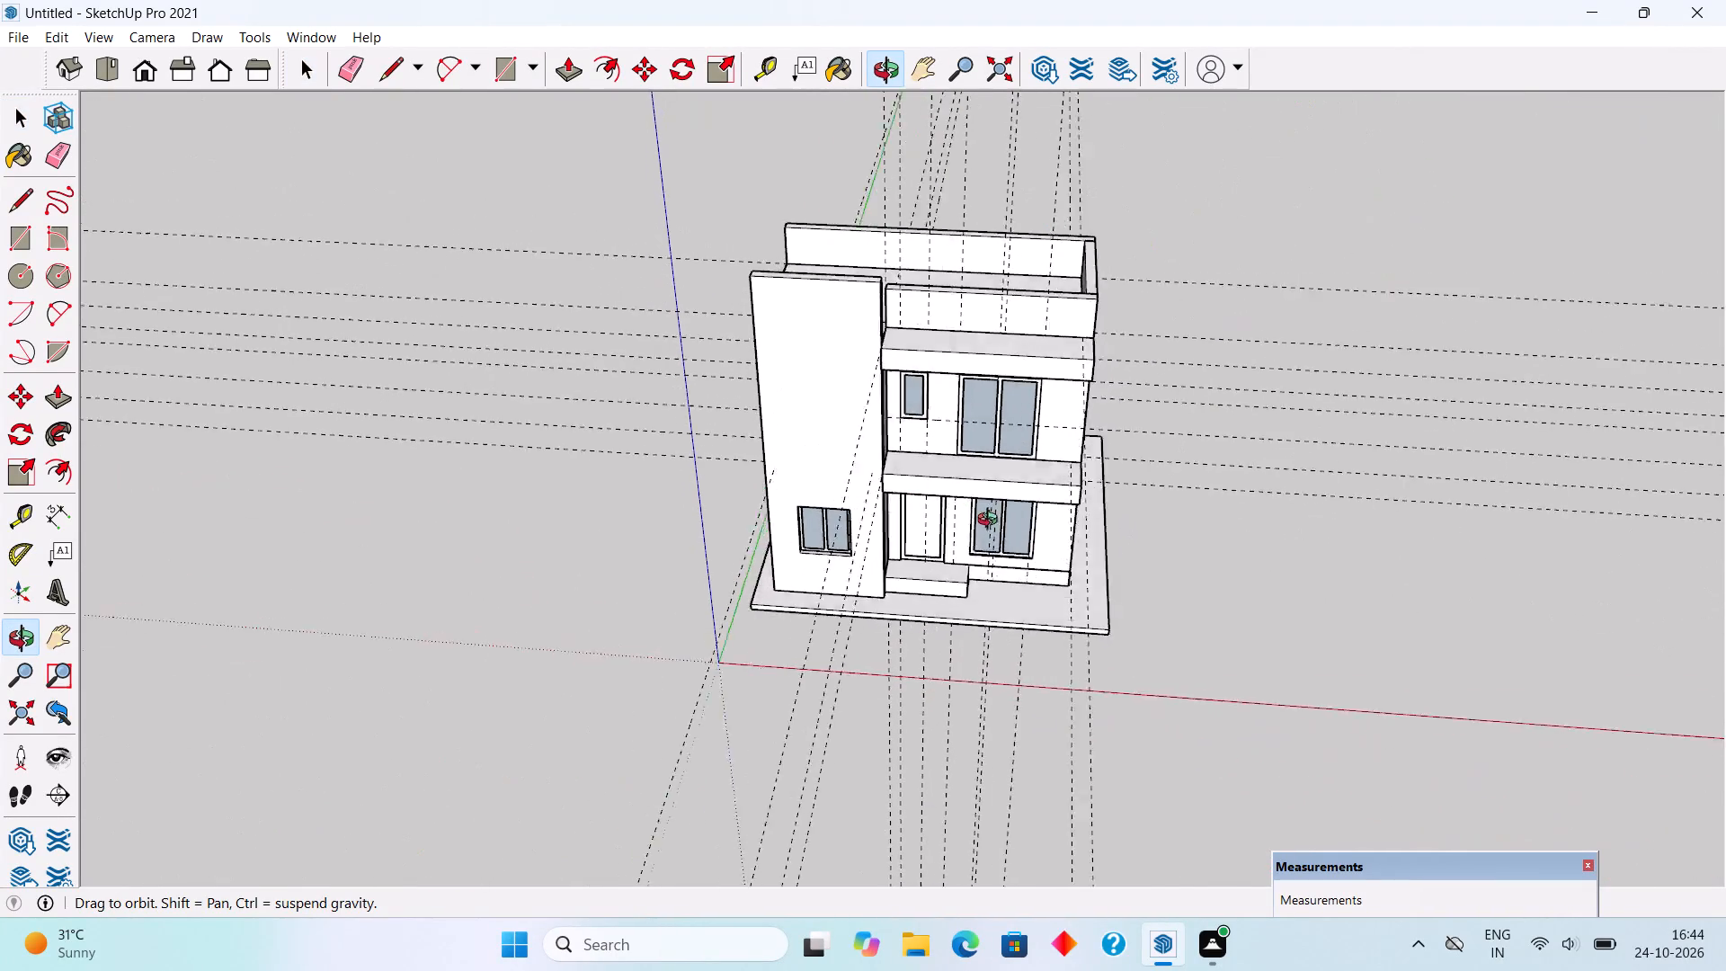
{"action": "middle_click_drag", "start_coordinate": [992, 521], "coordinate": [1012, 523]}
Place a guide across the roof slab, 9" from the guide at the front parapet's open end, toward the open side.
{"action": "middle_click_drag", "start_coordinate": [955, 551], "coordinate": [1488, 723]}
{"action": "middle_click_drag", "start_coordinate": [669, 407], "coordinate": [1008, 466]}
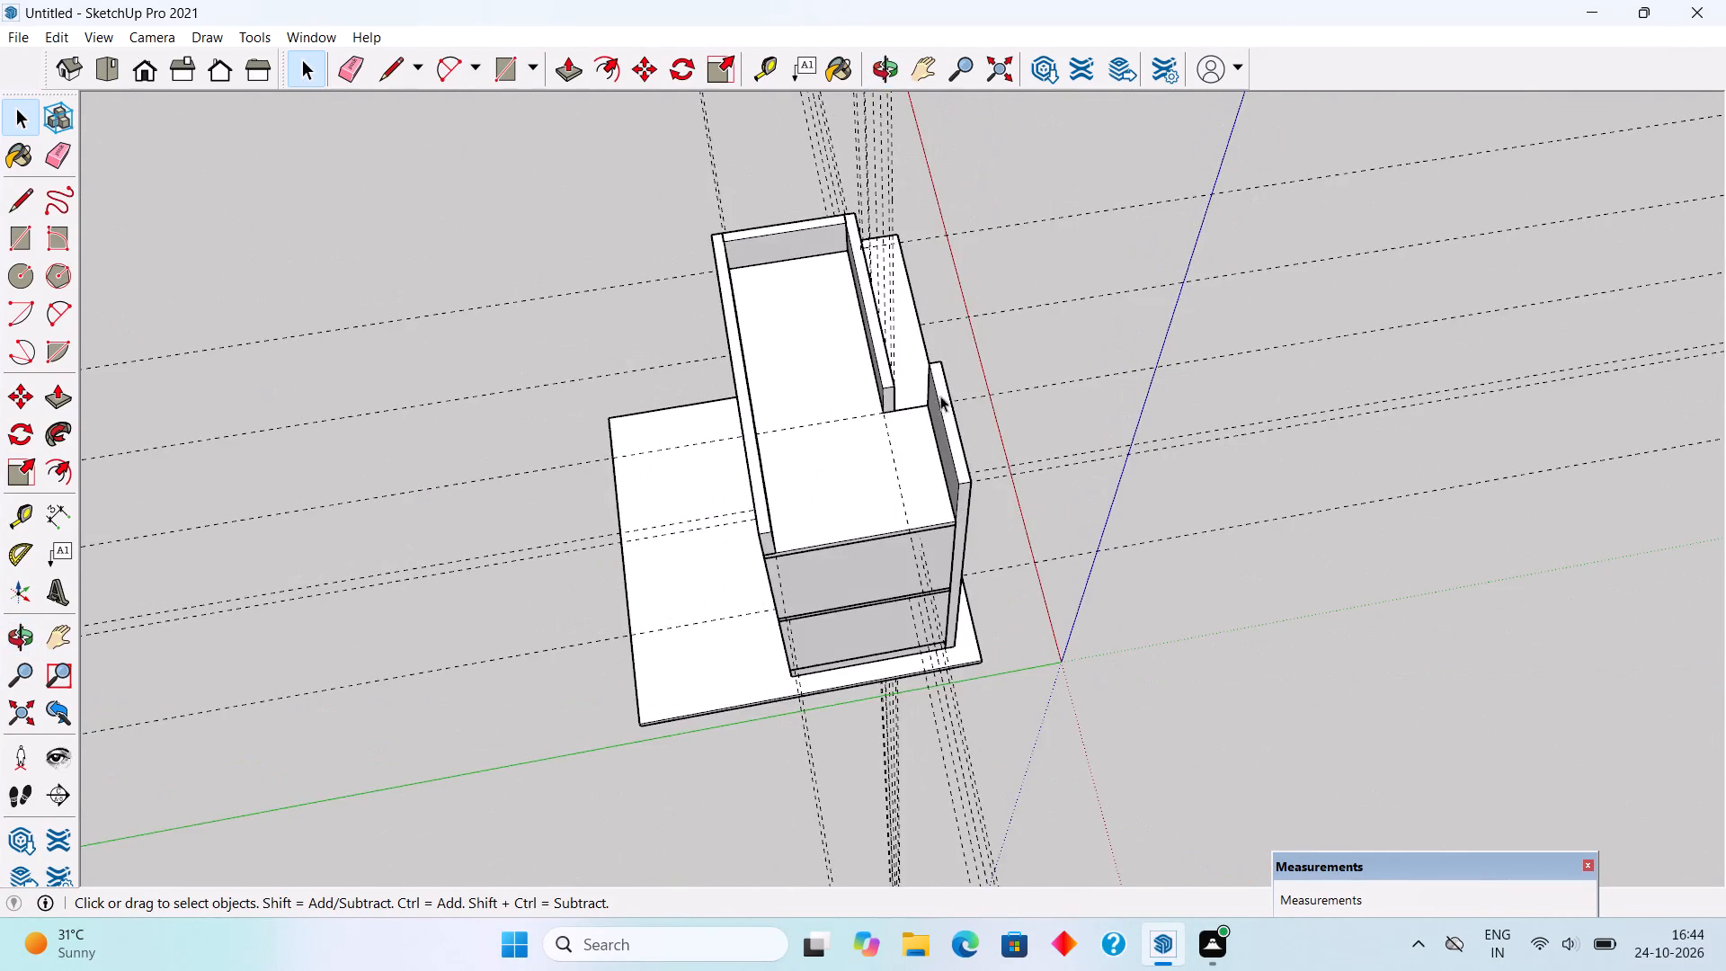
{"action": "scroll", "coordinate": [932, 398], "scroll_direction": "up", "scroll_amount": 12}
{"action": "key", "text": "t"}
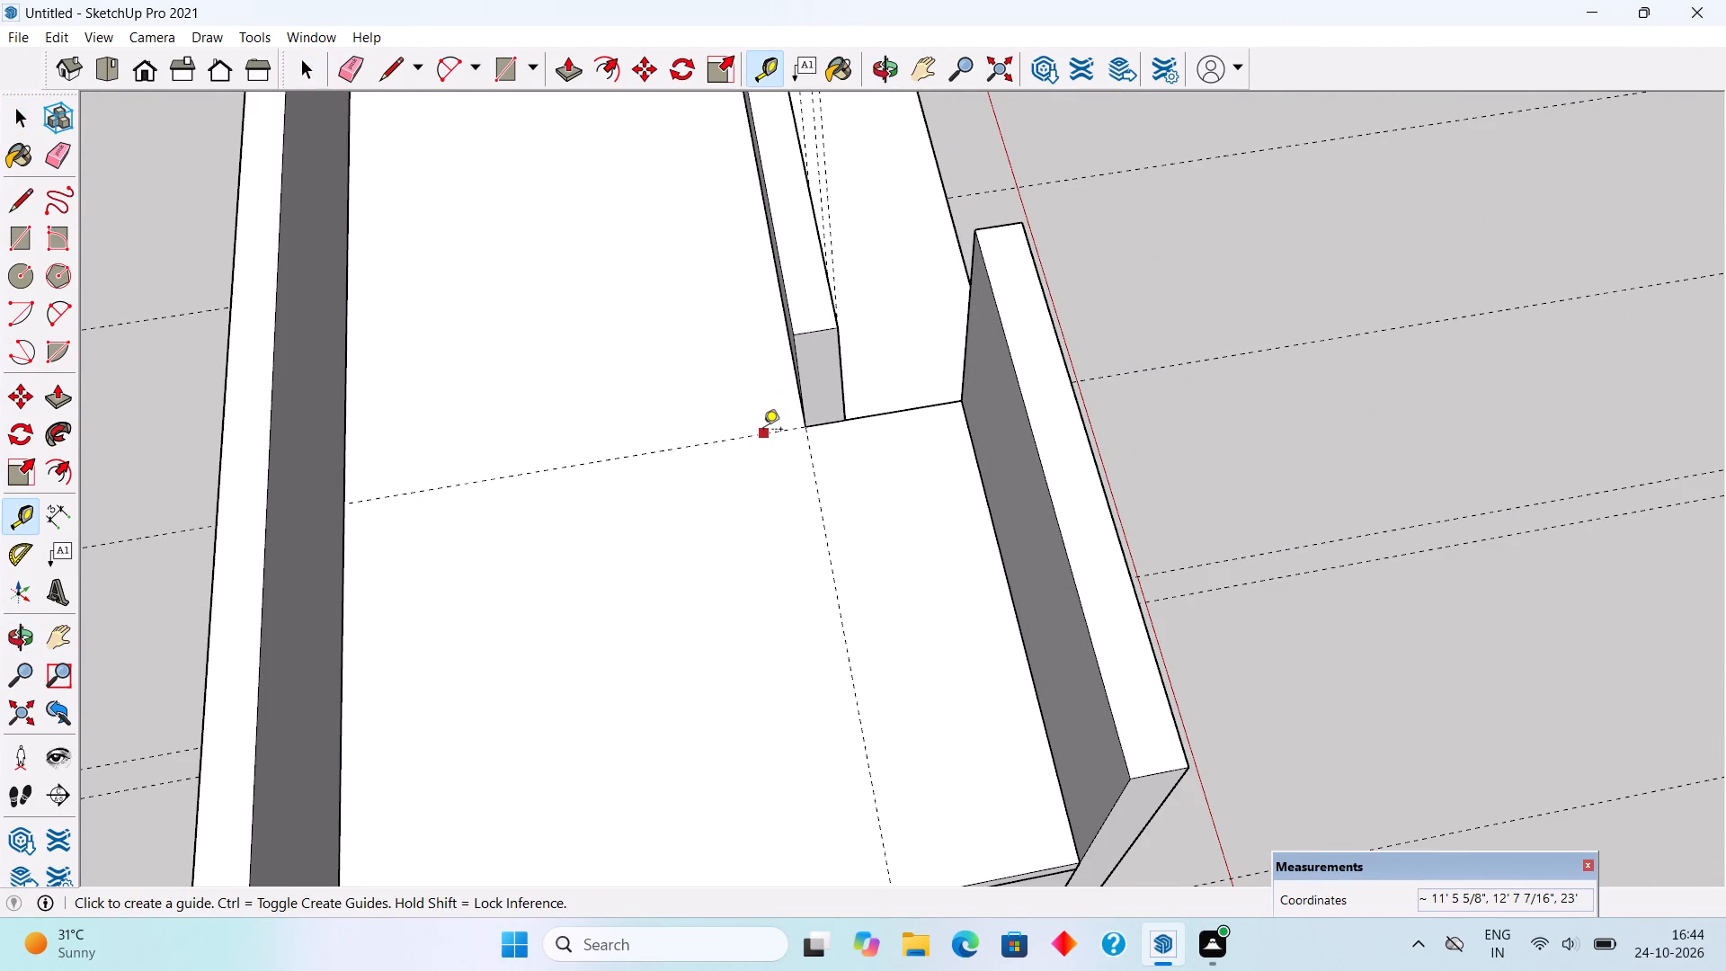
{"action": "left_click", "coordinate": [763, 431]}
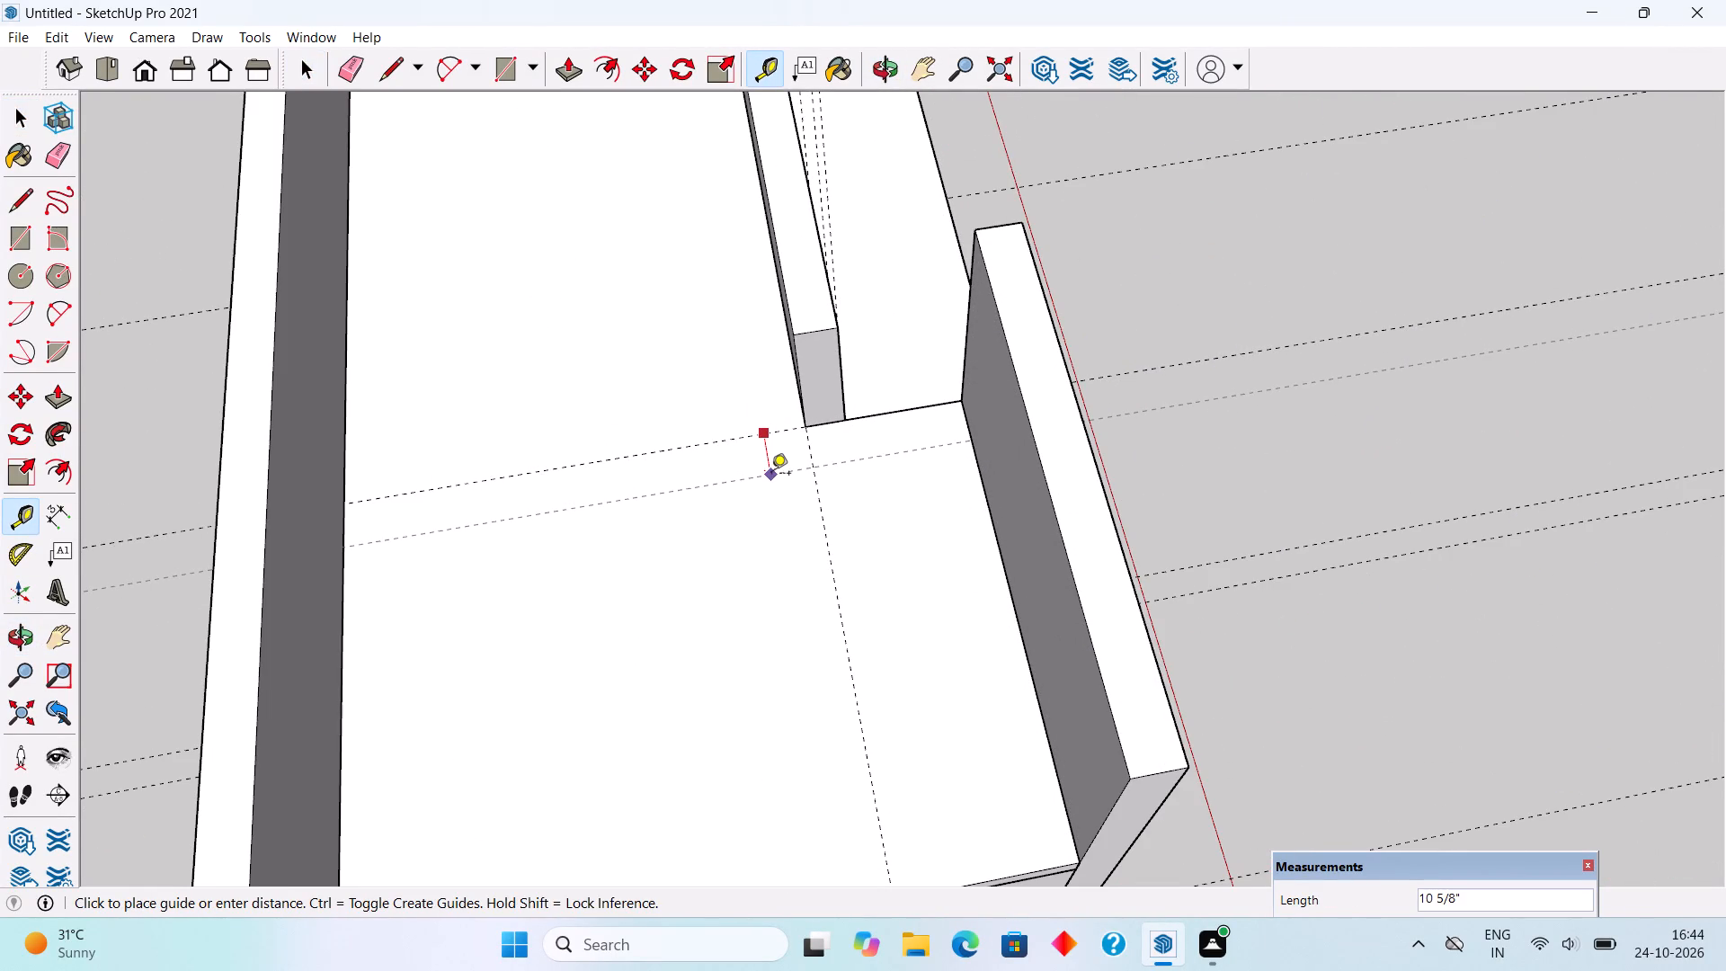
{"action": "key", "text": "9"}
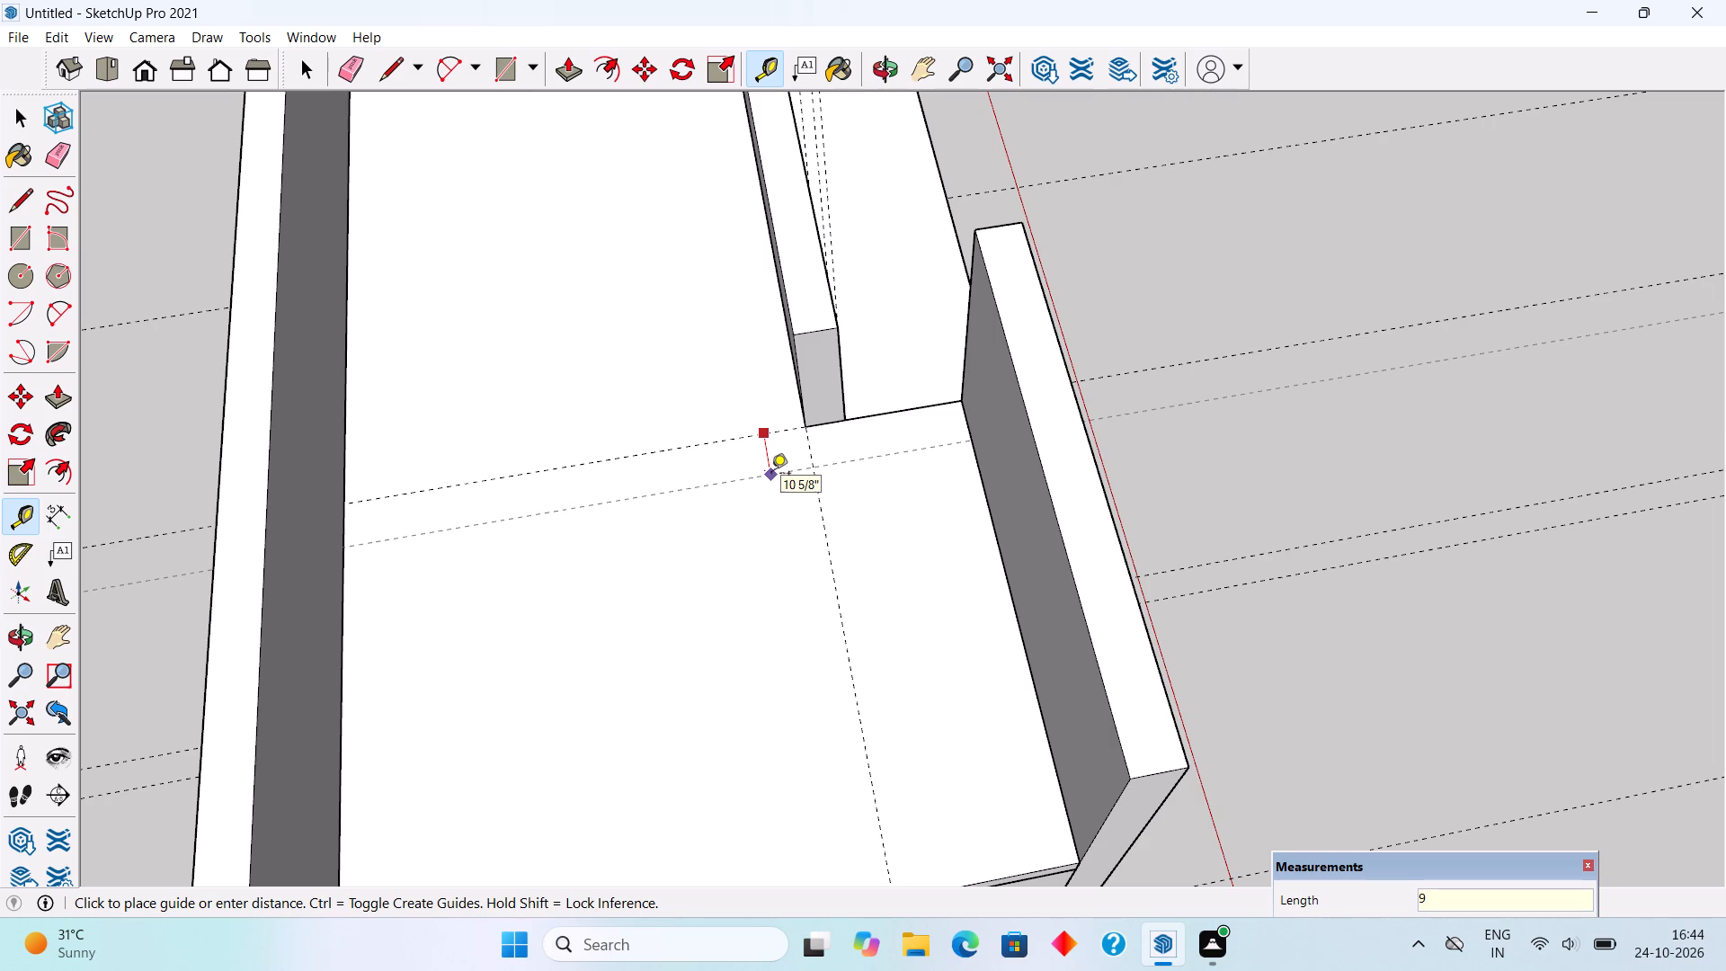
{"action": "key", "text": "shift+quotedbl"}
{"action": "key", "text": "Return"}
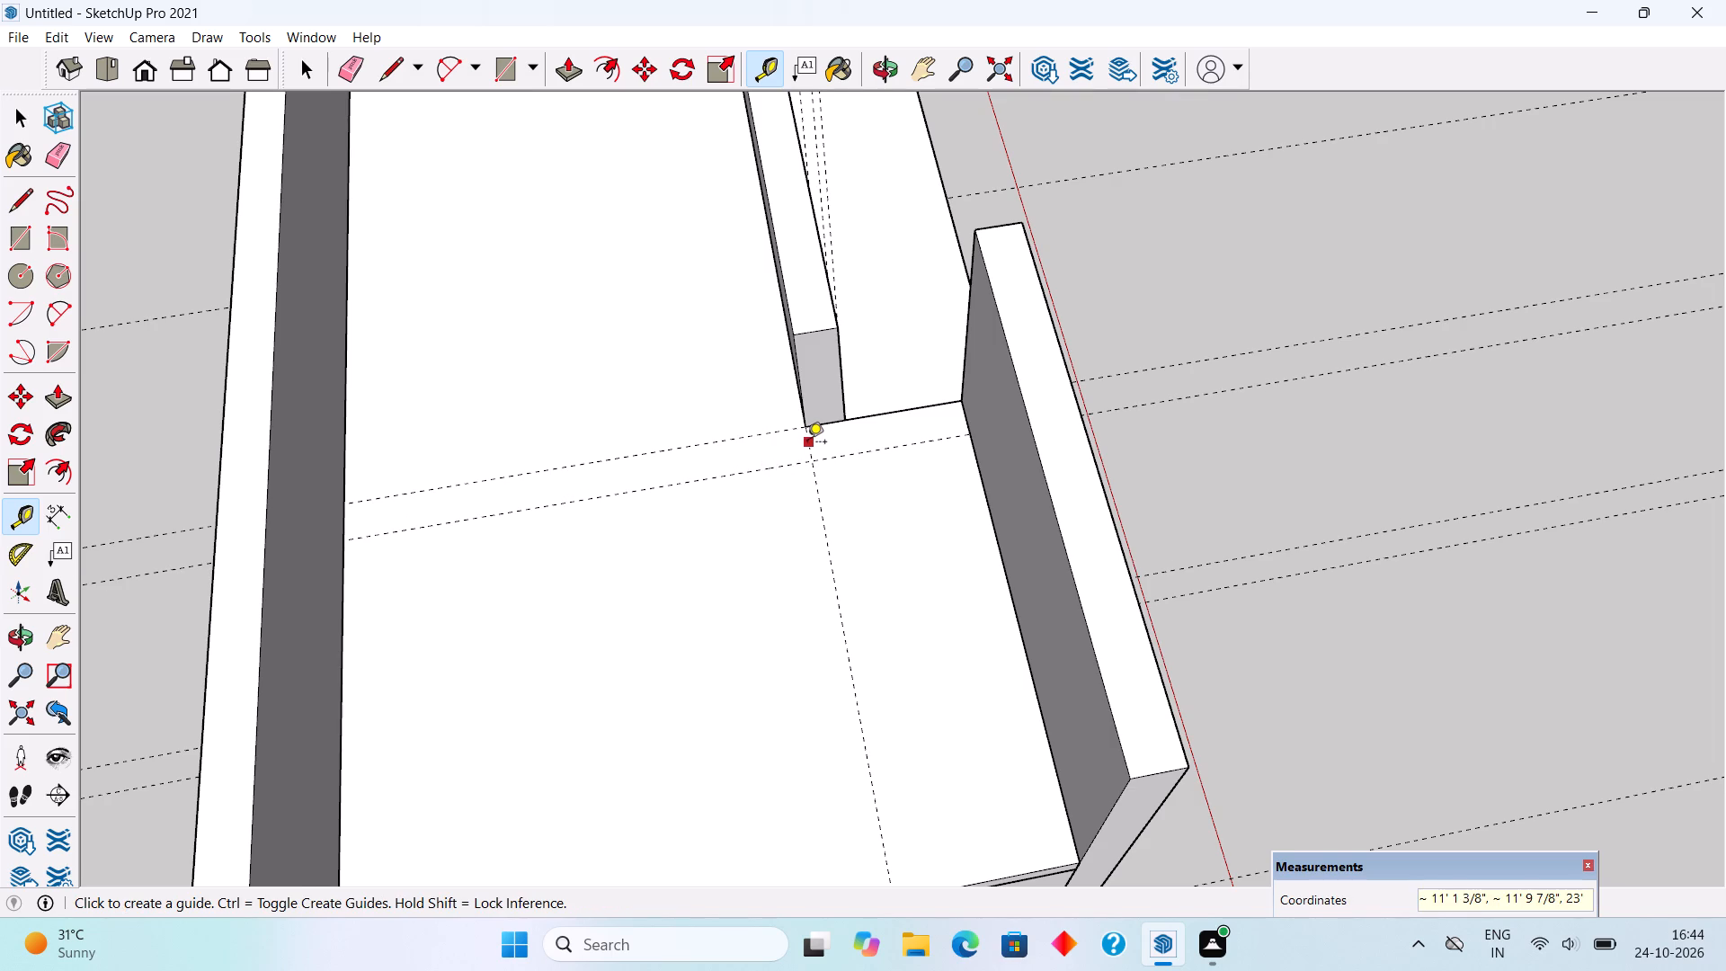
{"action": "key", "text": "space"}
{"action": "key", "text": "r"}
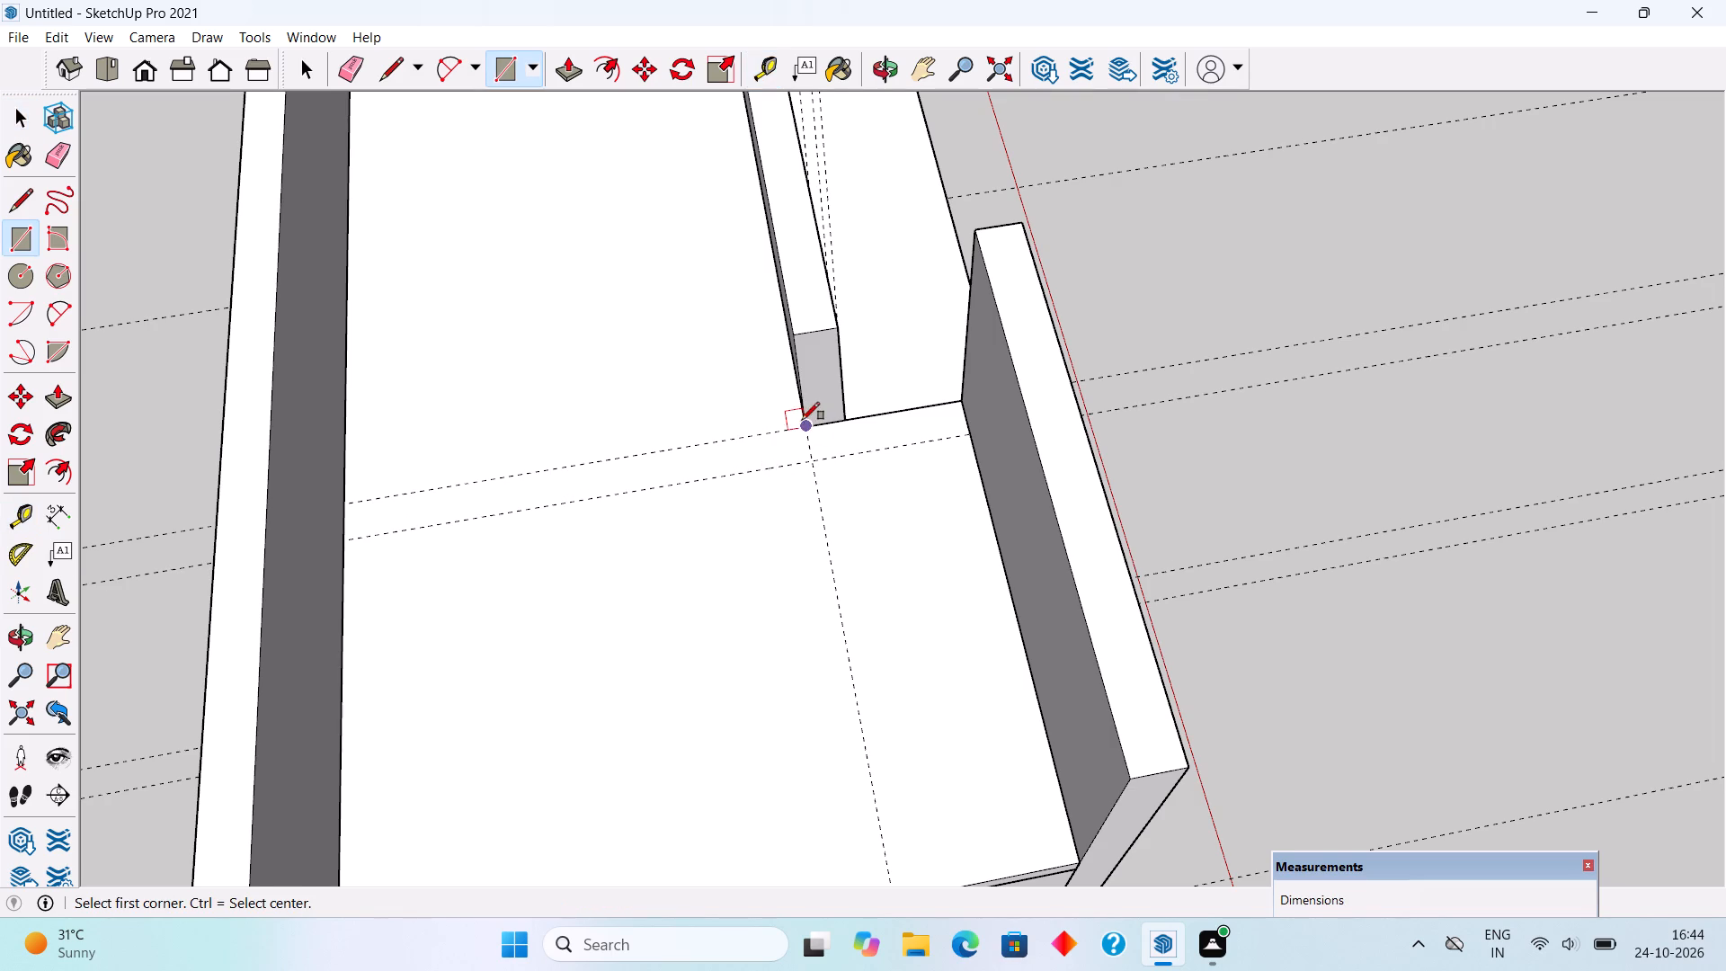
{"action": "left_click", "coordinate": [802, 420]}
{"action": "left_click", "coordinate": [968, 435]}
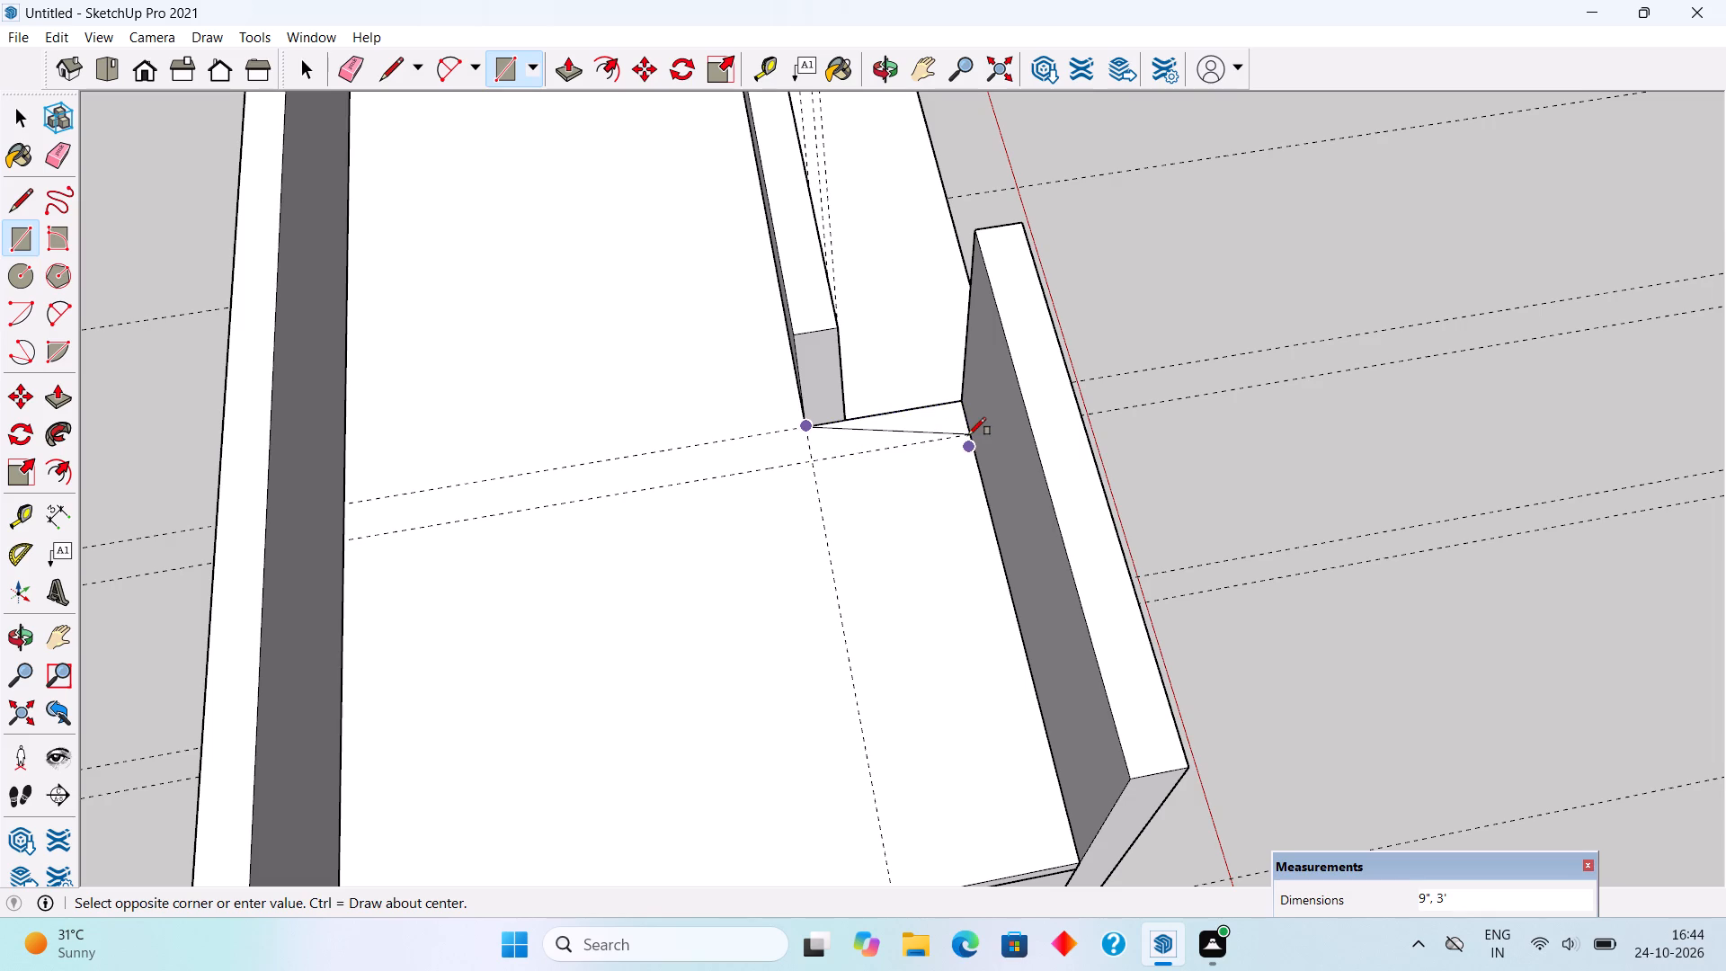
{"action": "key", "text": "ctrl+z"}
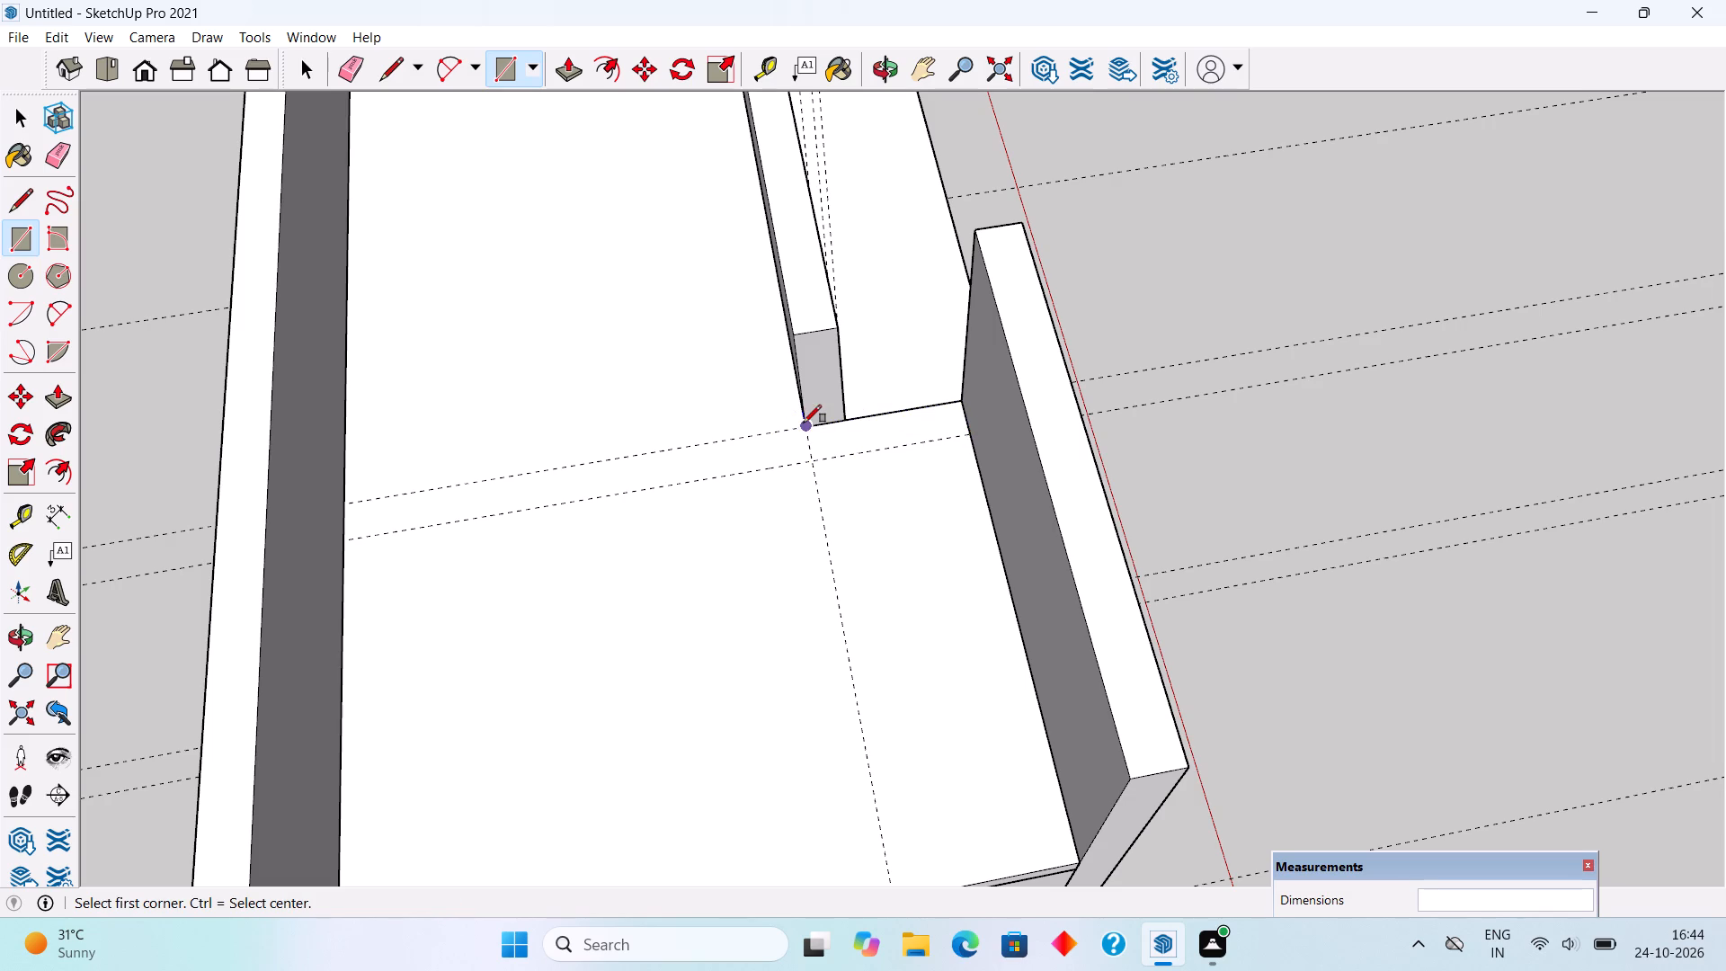
Draw a 9" wide rectangle between the front parapet's end and the raised front wall, and pull it up 5' to that wall's top.
{"action": "left_click", "coordinate": [802, 429]}
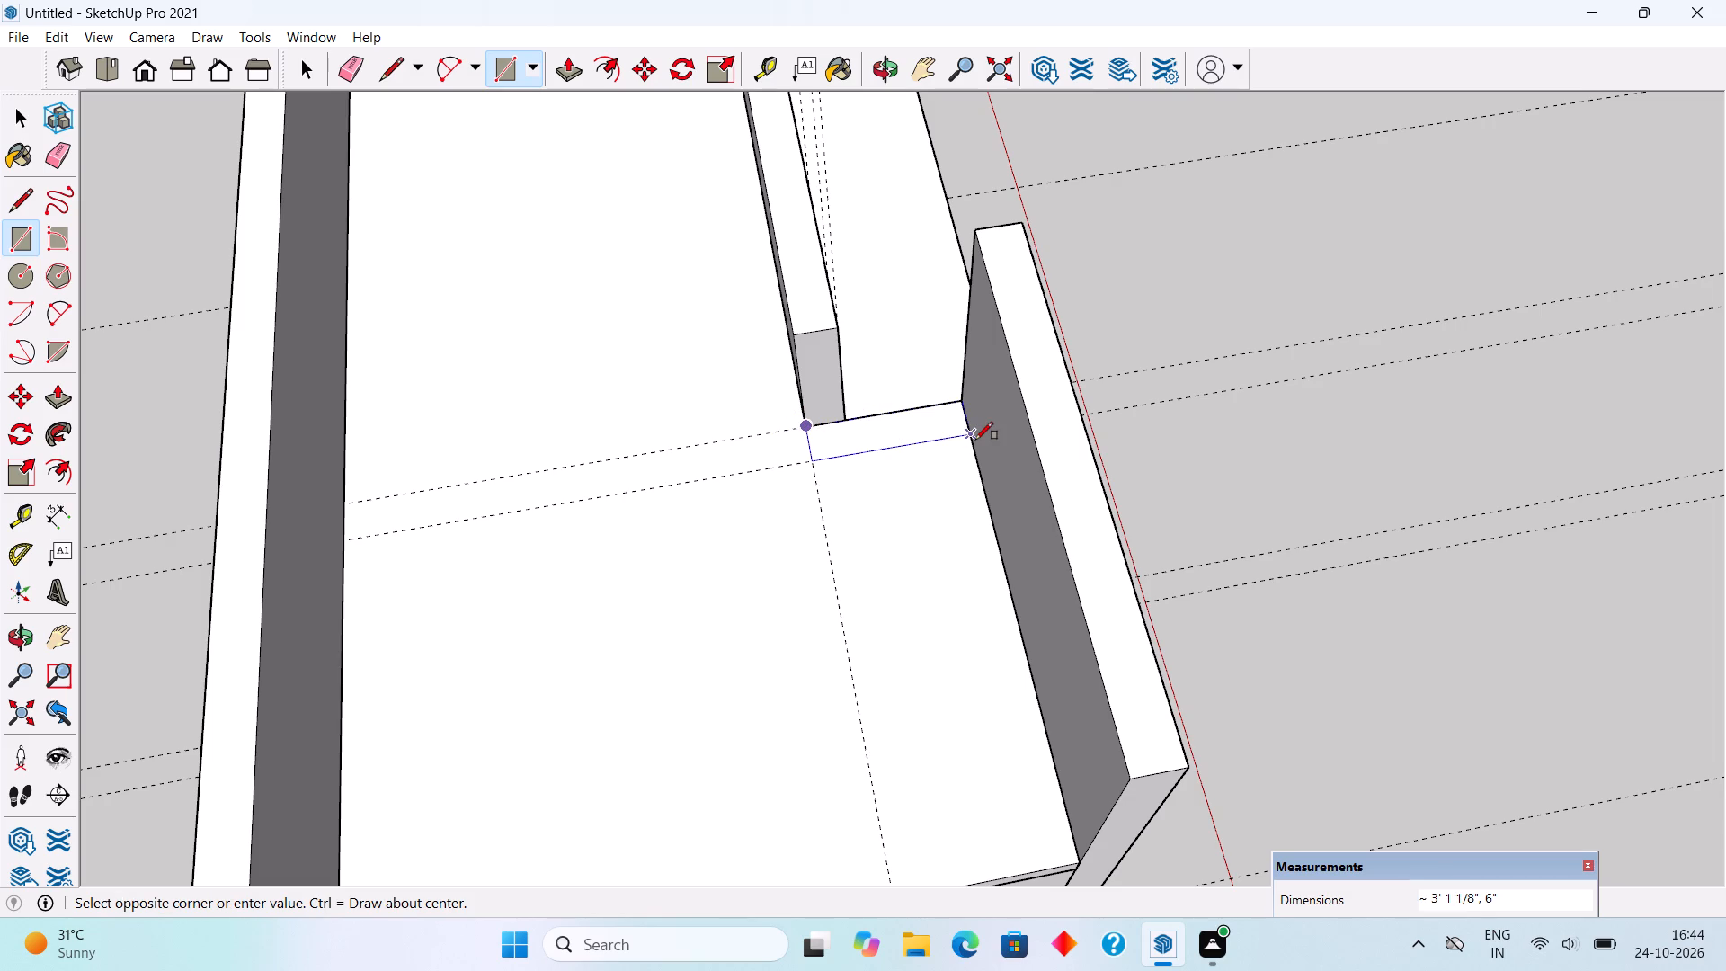
{"action": "left_click", "coordinate": [975, 440]}
{"action": "key", "text": "p"}
{"action": "left_click", "coordinate": [972, 423]}
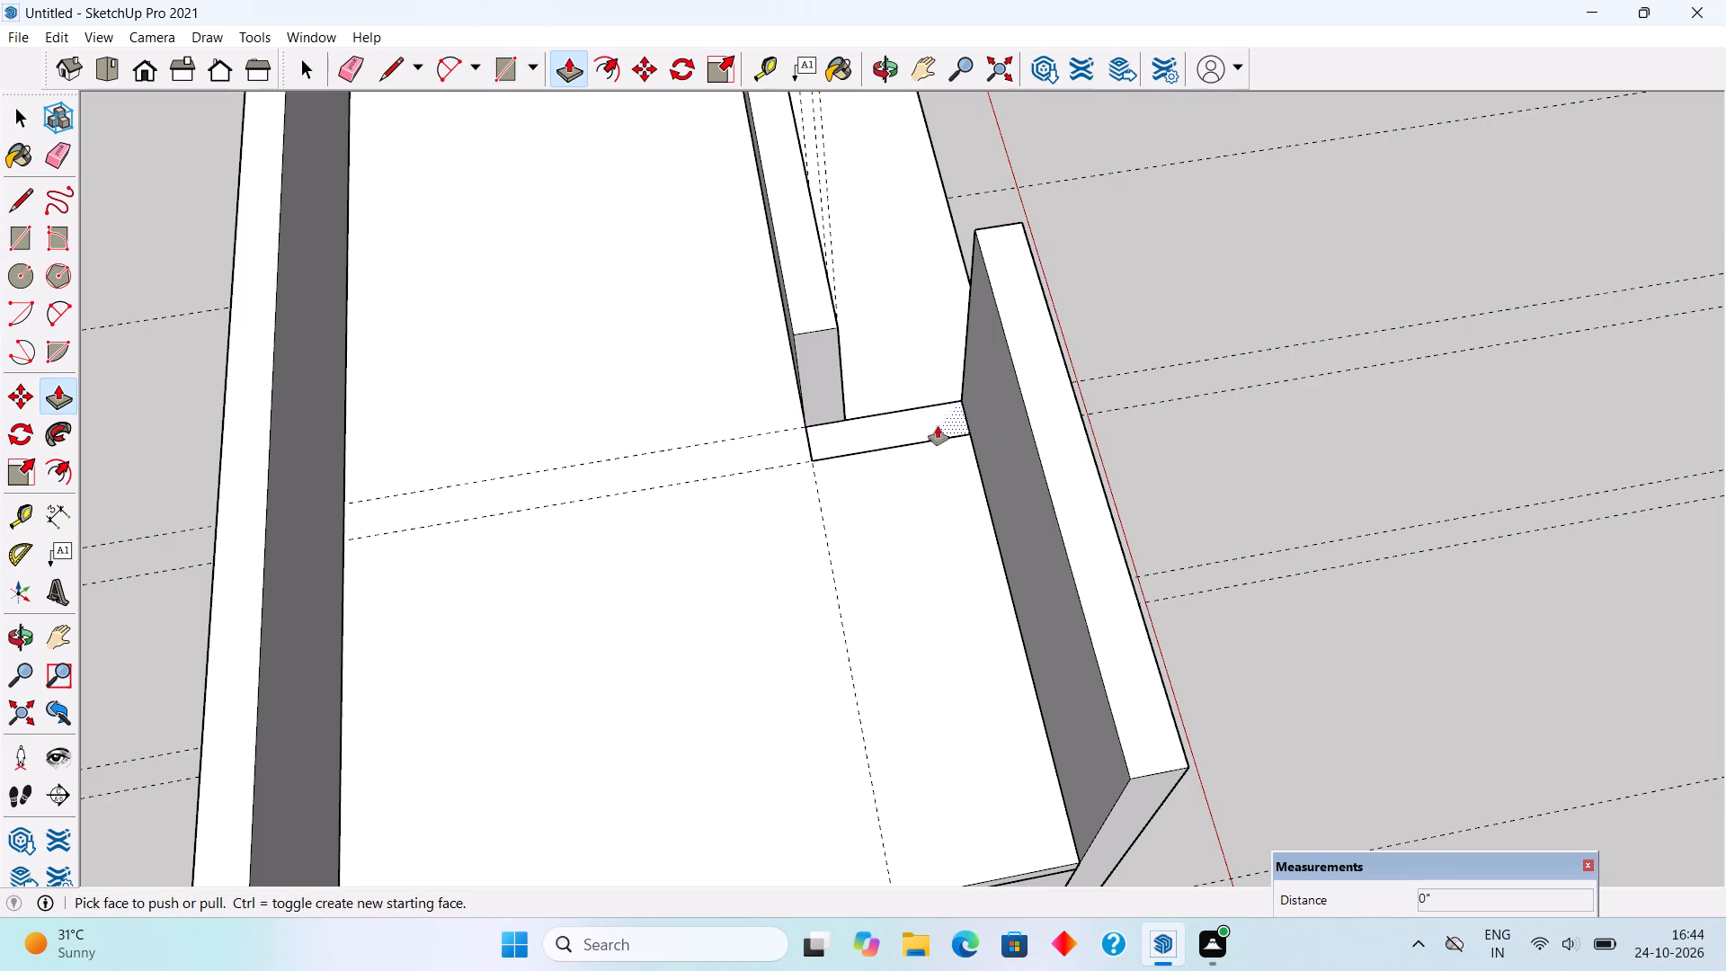
{"action": "left_click", "coordinate": [938, 426]}
{"action": "left_click", "coordinate": [1051, 460]}
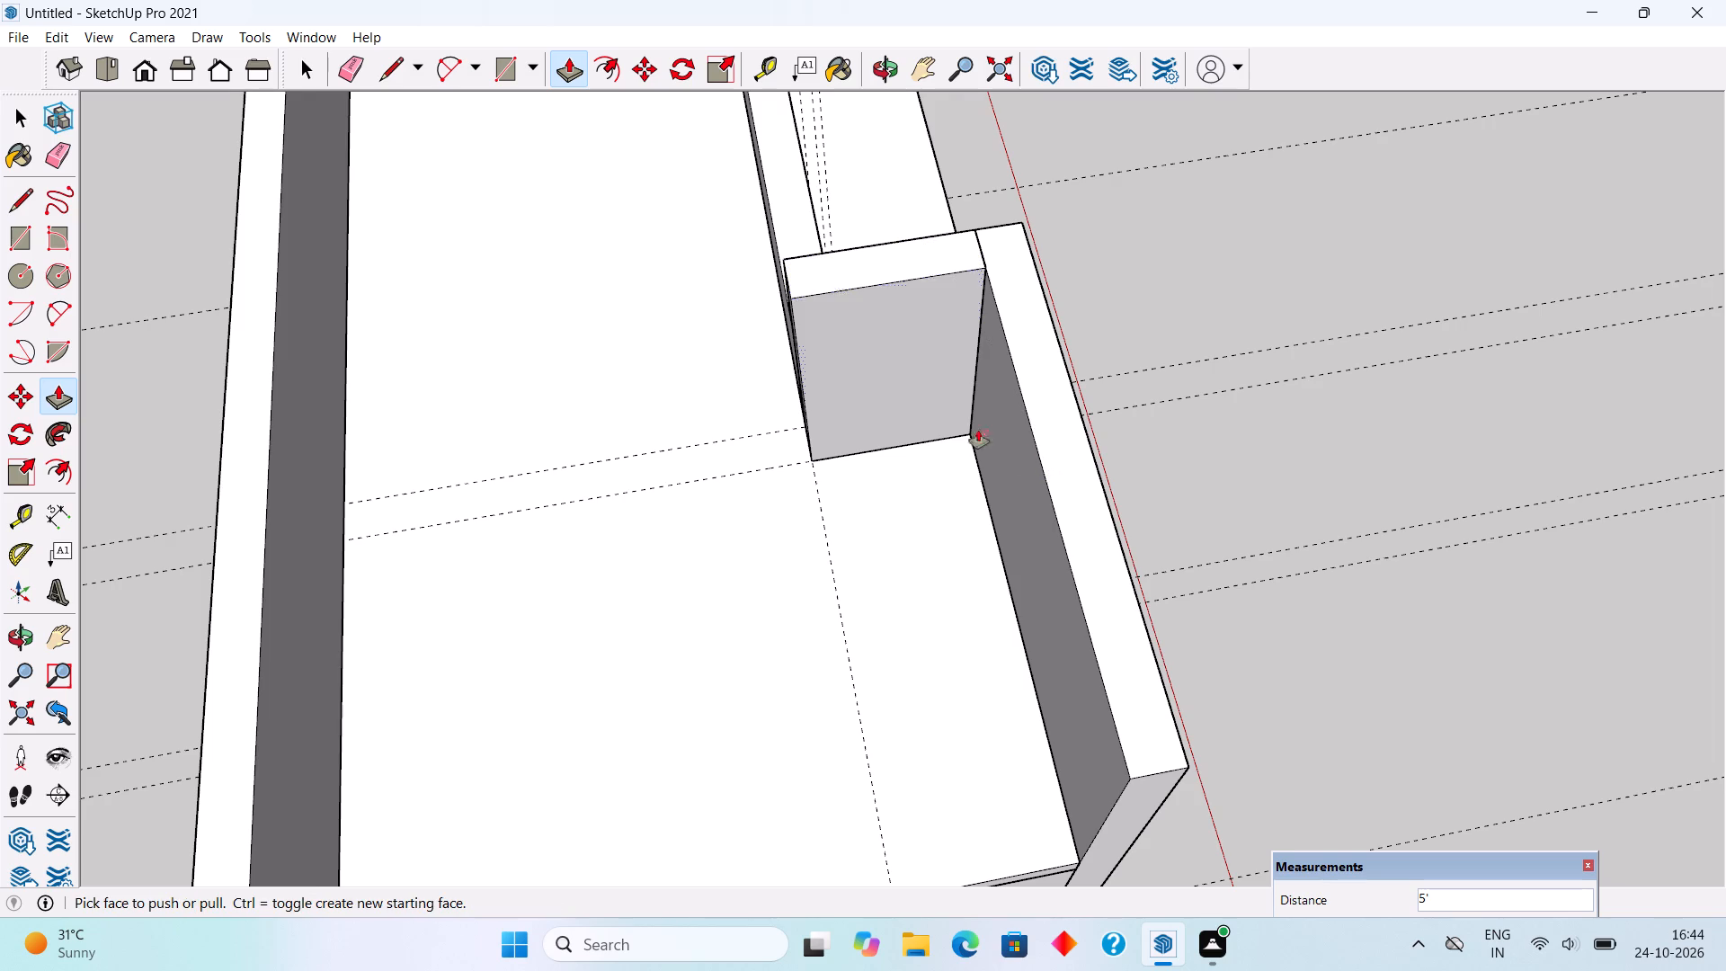
Make the new short return wall on the roof a group and clear the selection.
{"action": "key", "text": "space"}
{"action": "triple_click", "coordinate": [902, 386]}
{"action": "right_click", "coordinate": [902, 386]}
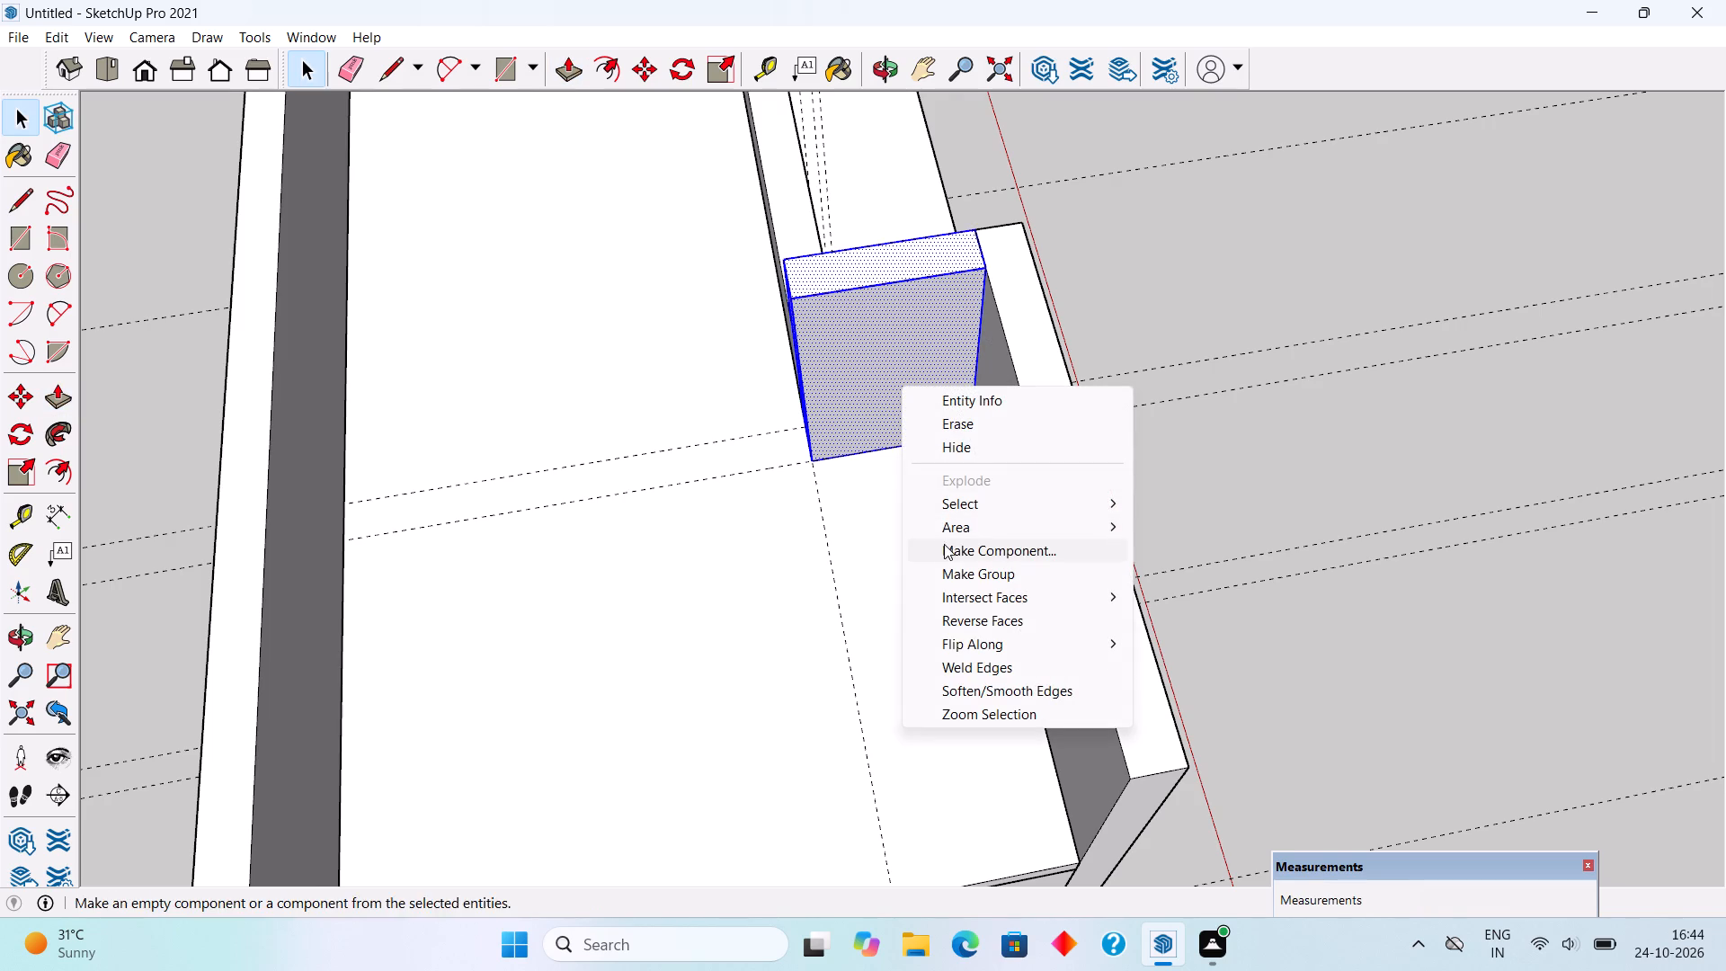
{"action": "left_click", "coordinate": [959, 576]}
{"action": "scroll", "coordinate": [954, 514], "scroll_direction": "down", "scroll_amount": 6}
{"action": "left_click", "coordinate": [1098, 471]}
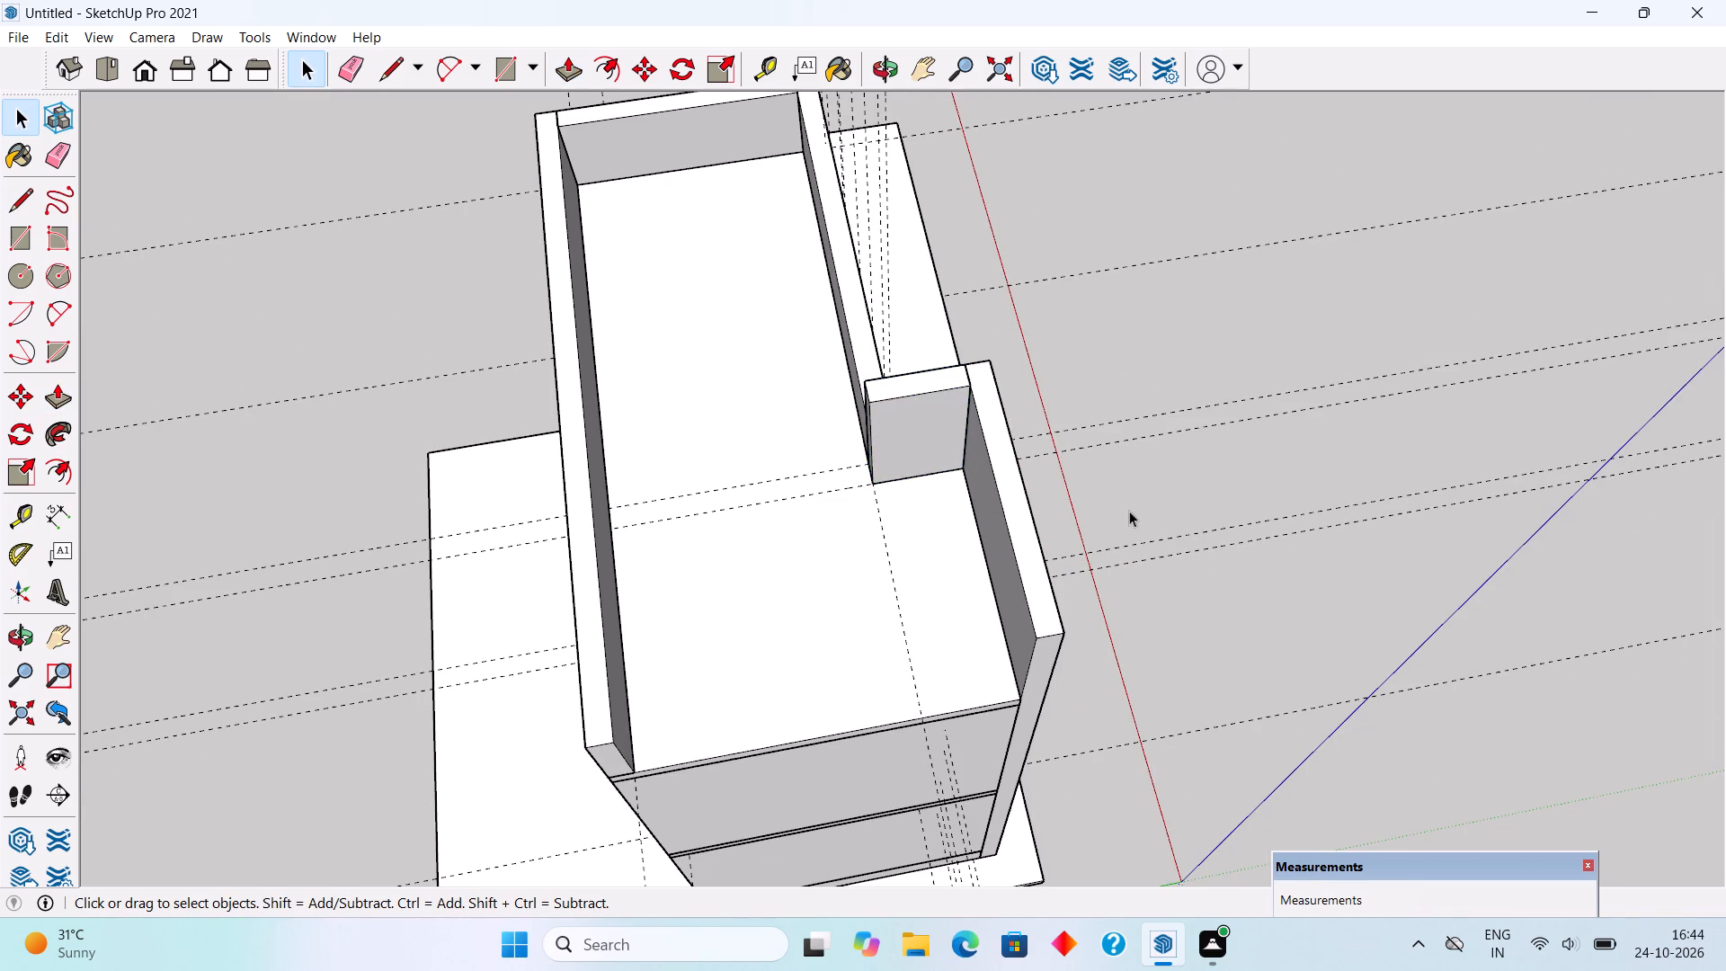
Examine the new return wall and raised front wall from the front and the open side.
{"action": "middle_click_drag", "start_coordinate": [1103, 503], "coordinate": [349, 383]}
{"action": "middle_click_drag", "start_coordinate": [885, 419], "coordinate": [642, 153]}
{"action": "scroll", "coordinate": [638, 156], "scroll_direction": "down", "scroll_amount": 2}
{"action": "middle_click_drag", "start_coordinate": [921, 501], "coordinate": [858, 423]}
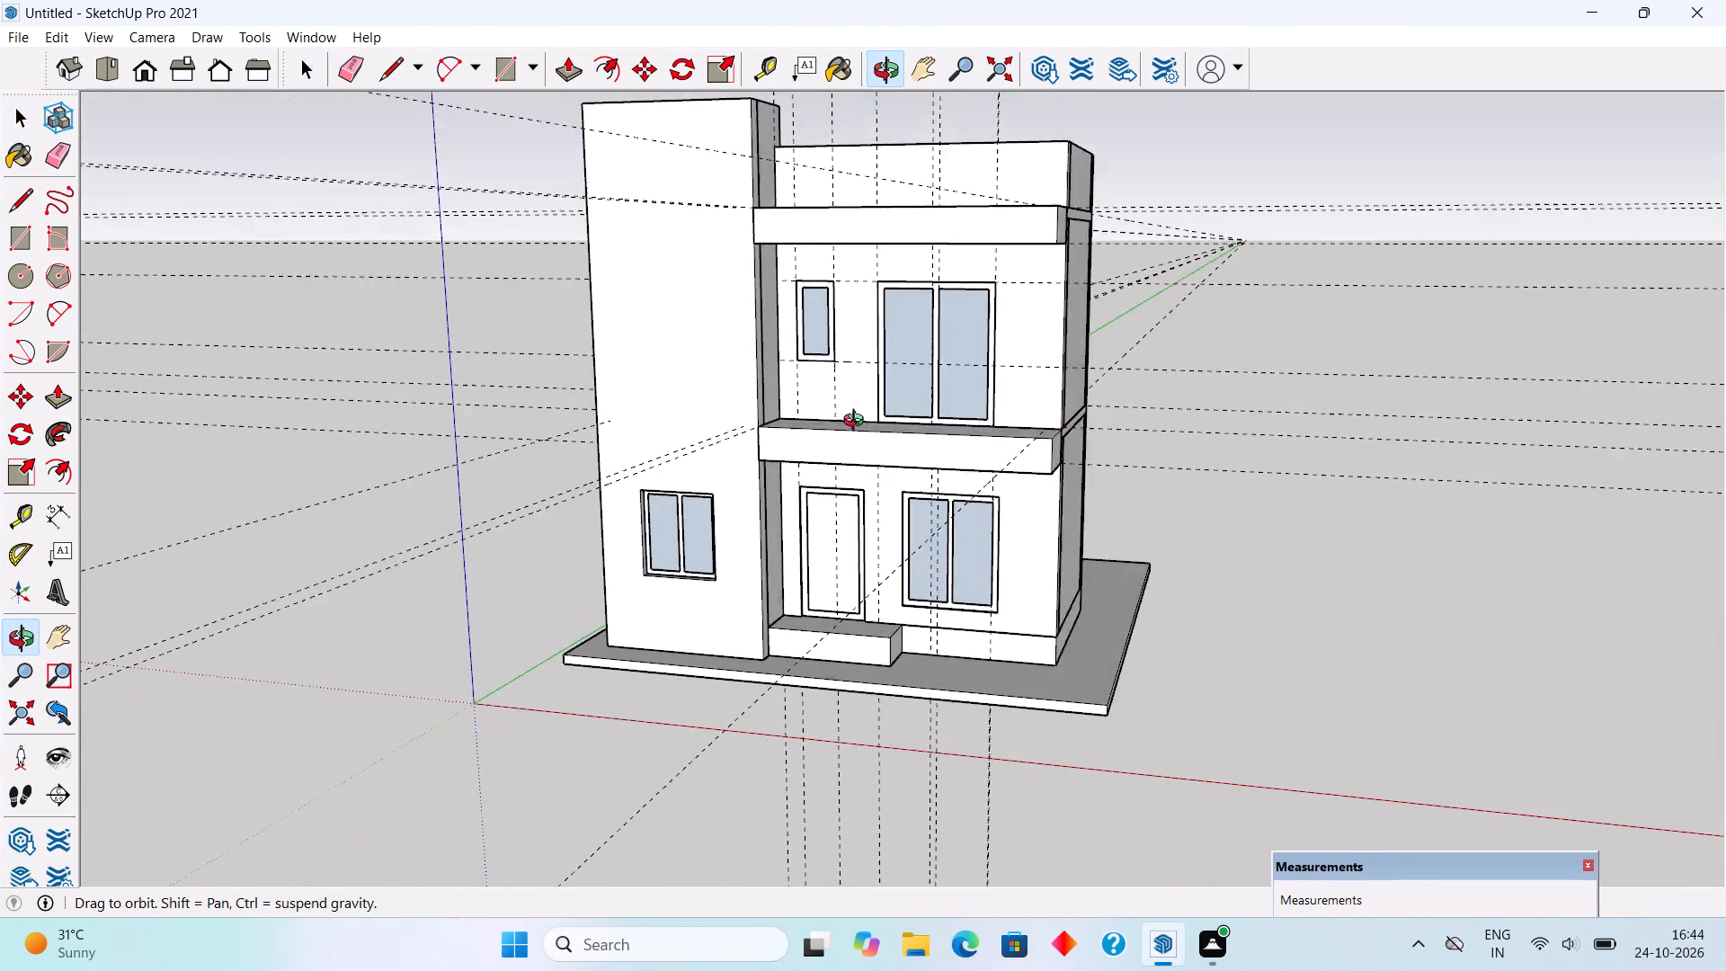
{"action": "middle_click_drag", "start_coordinate": [858, 423], "coordinate": [916, 477]}
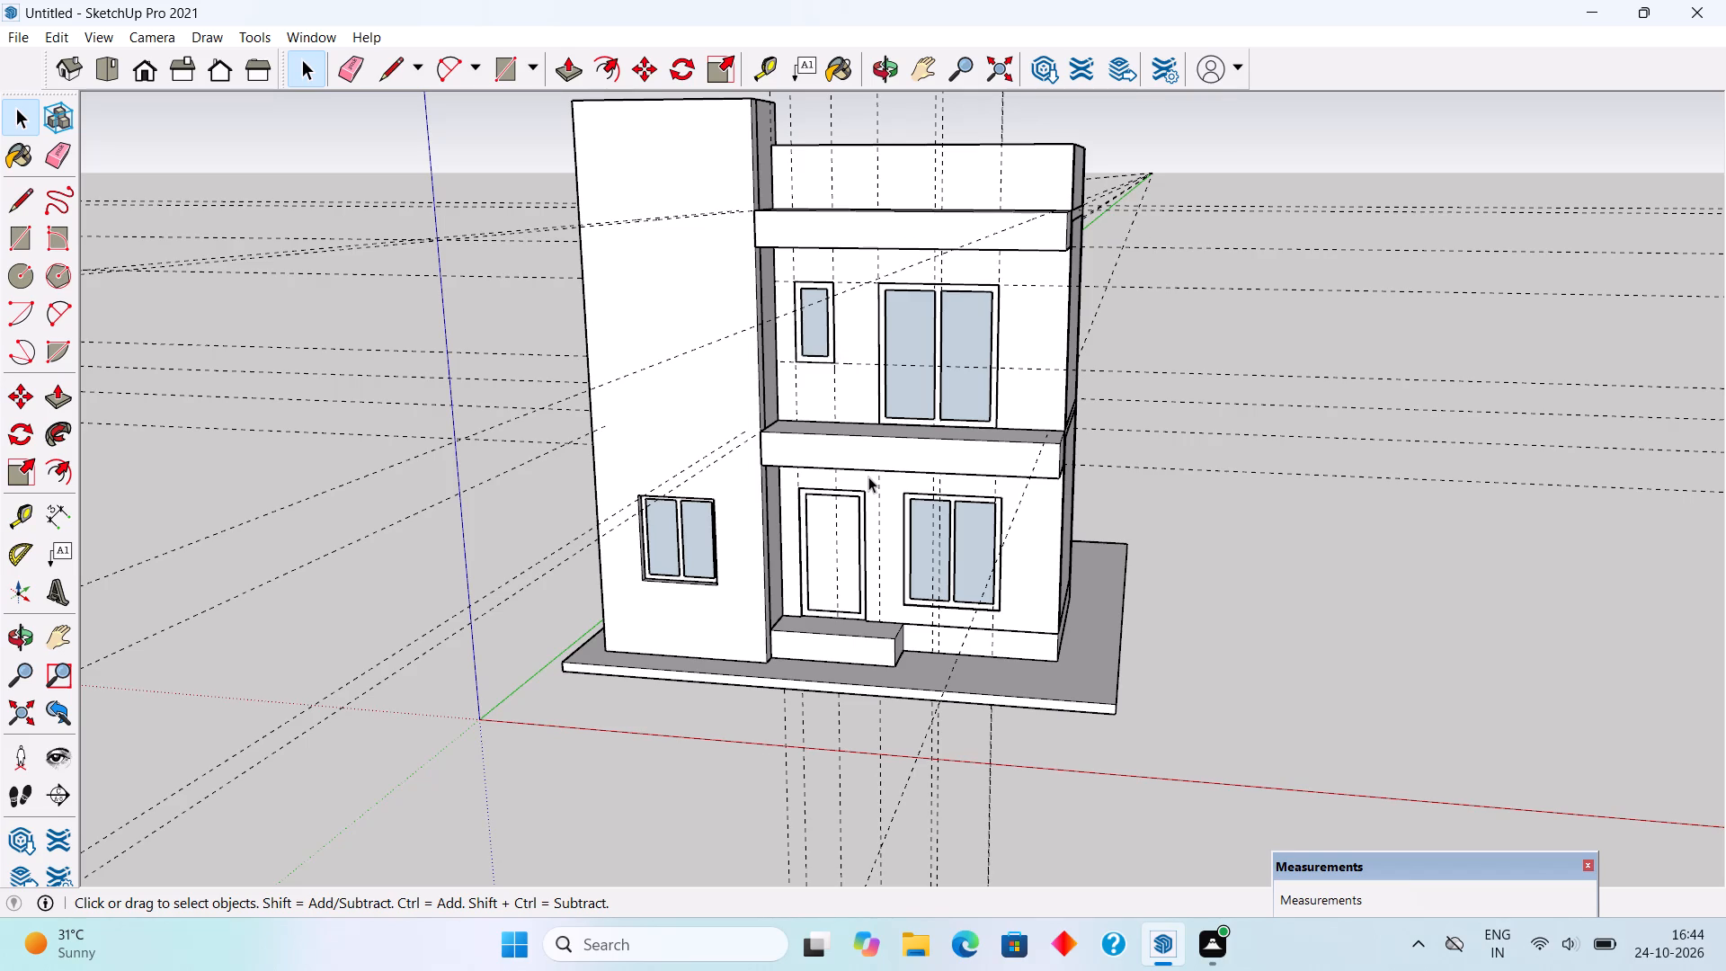
{"action": "scroll", "coordinate": [773, 404], "scroll_direction": "down", "scroll_amount": 3}
{"action": "middle_click_drag", "start_coordinate": [740, 454], "coordinate": [762, 450]}
{"action": "scroll", "coordinate": [778, 457], "scroll_direction": "up", "scroll_amount": 4}
{"action": "scroll", "coordinate": [785, 459], "scroll_direction": "down", "scroll_amount": 4}
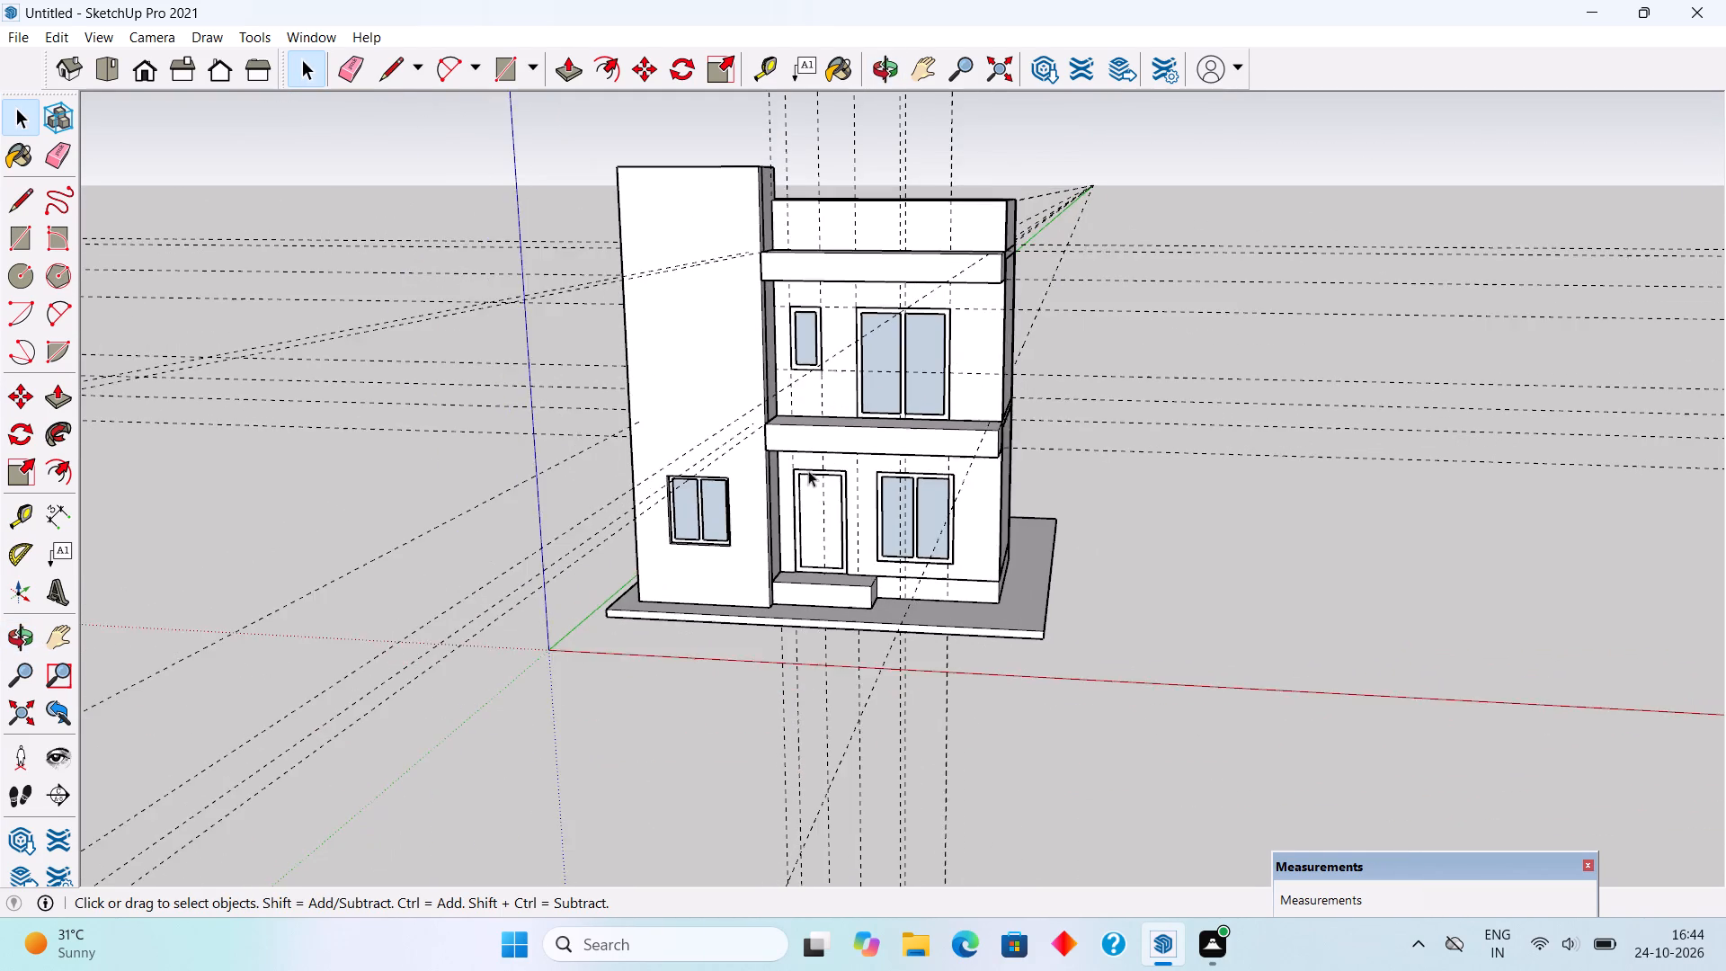
{"action": "middle_click_drag", "start_coordinate": [818, 472], "coordinate": [1134, 646]}
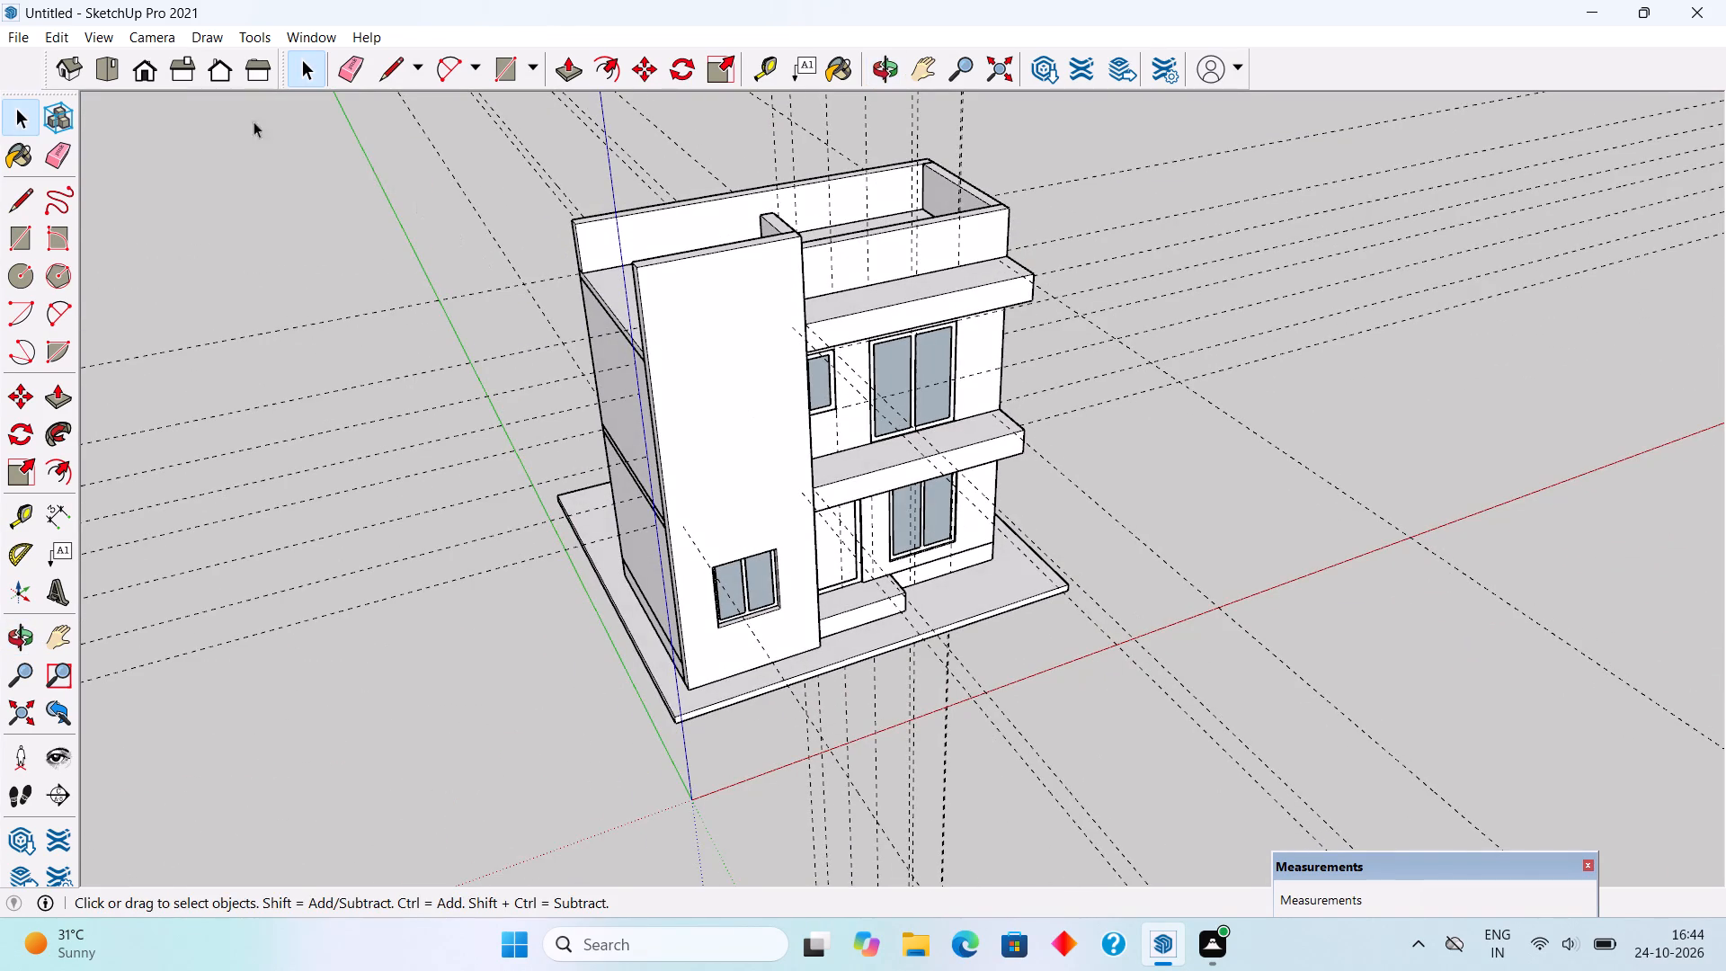
Delete all construction guides from the model.
{"action": "left_click", "coordinate": [55, 39]}
{"action": "left_click", "coordinate": [223, 232]}
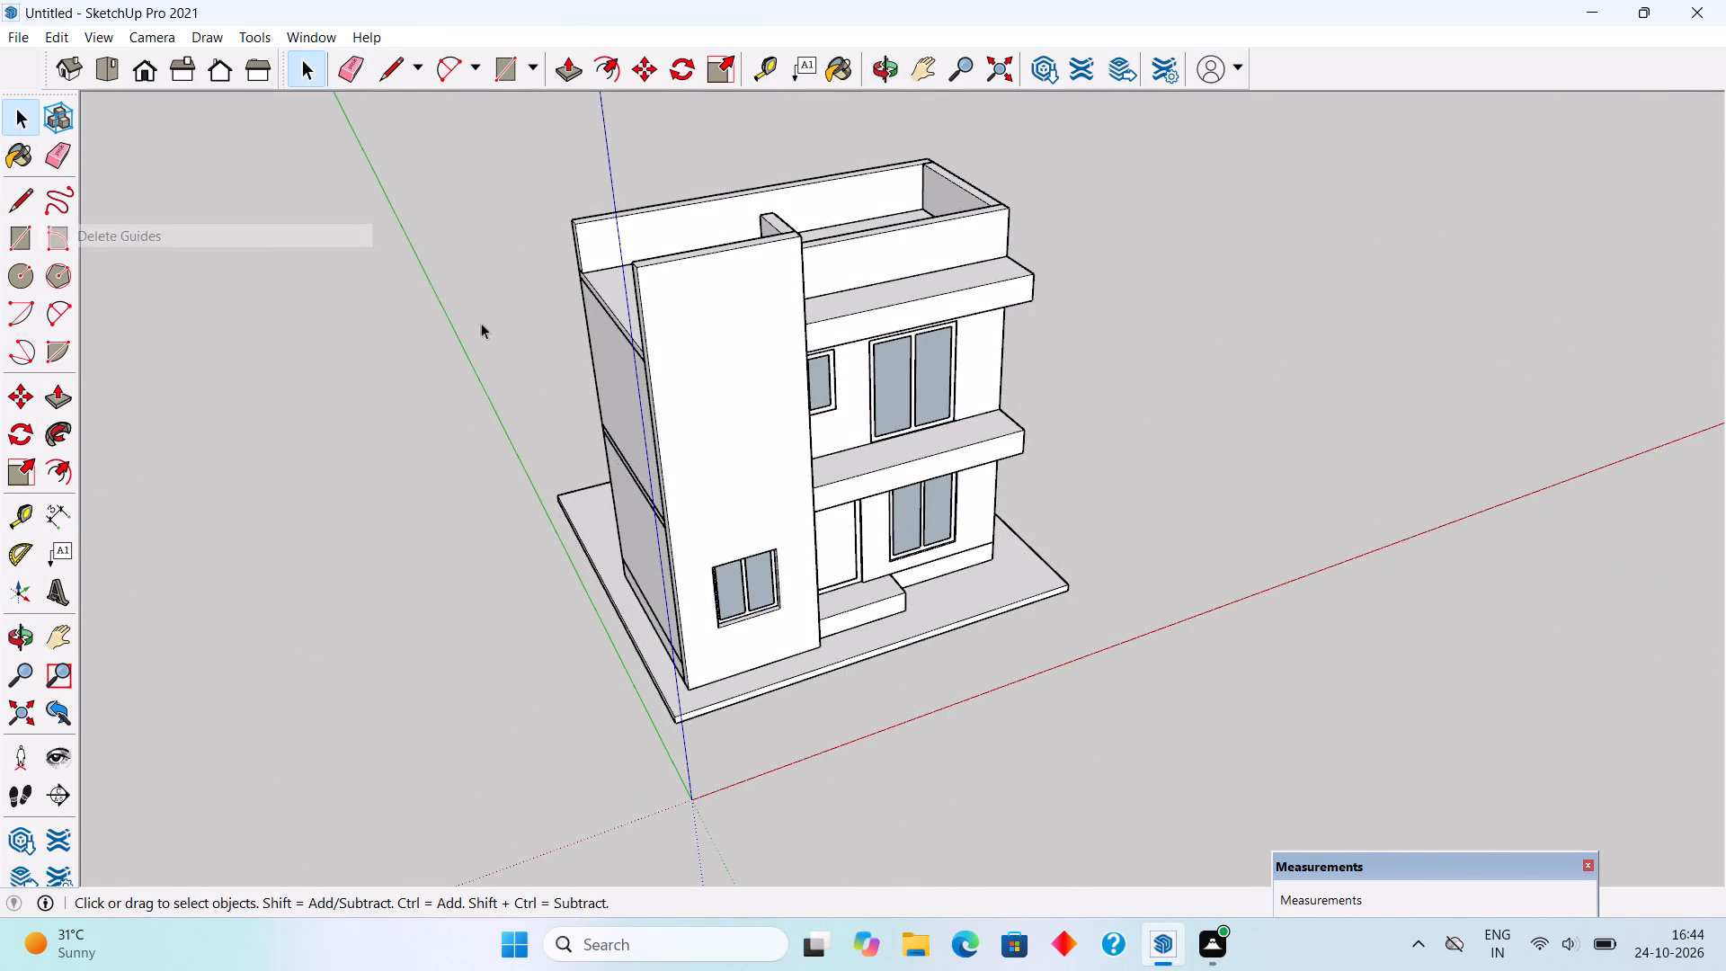
Examine the building's front facade, canopies and roof walls from the front, both sides and above.
{"action": "middle_click_drag", "start_coordinate": [809, 355], "coordinate": [722, 253]}
{"action": "scroll", "coordinate": [757, 290], "scroll_direction": "up", "scroll_amount": 4}
{"action": "middle_click_drag", "start_coordinate": [885, 307], "coordinate": [784, 192]}
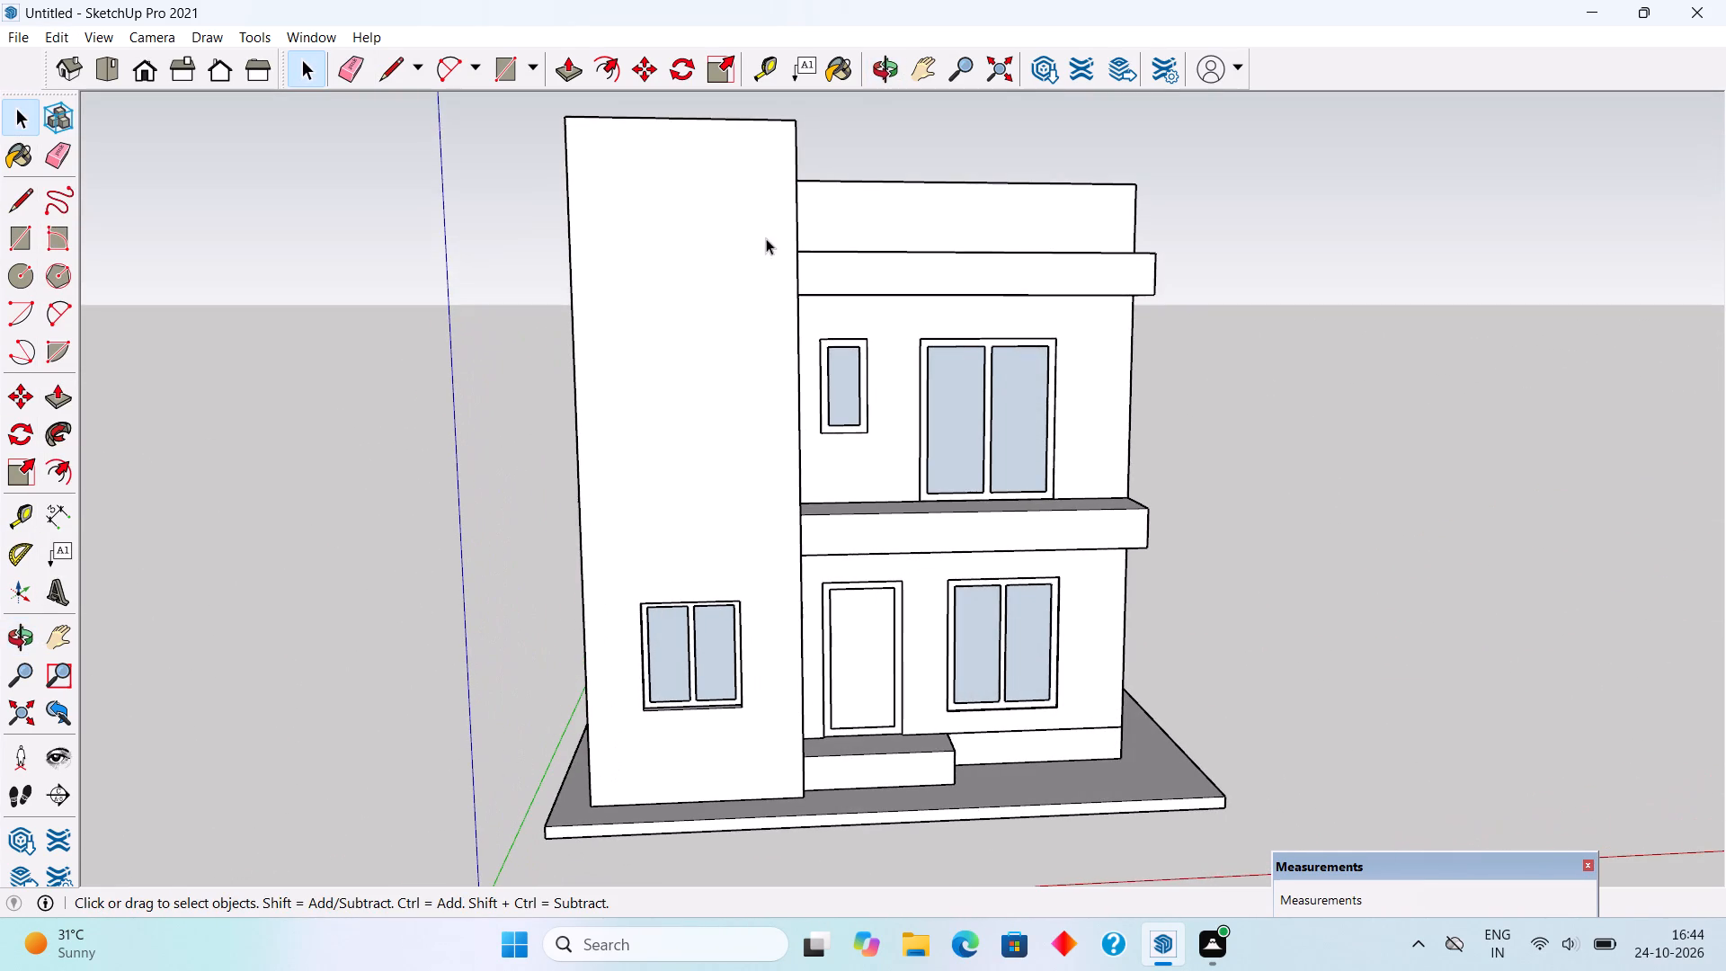
{"action": "middle_click_drag", "start_coordinate": [787, 280], "coordinate": [770, 323]}
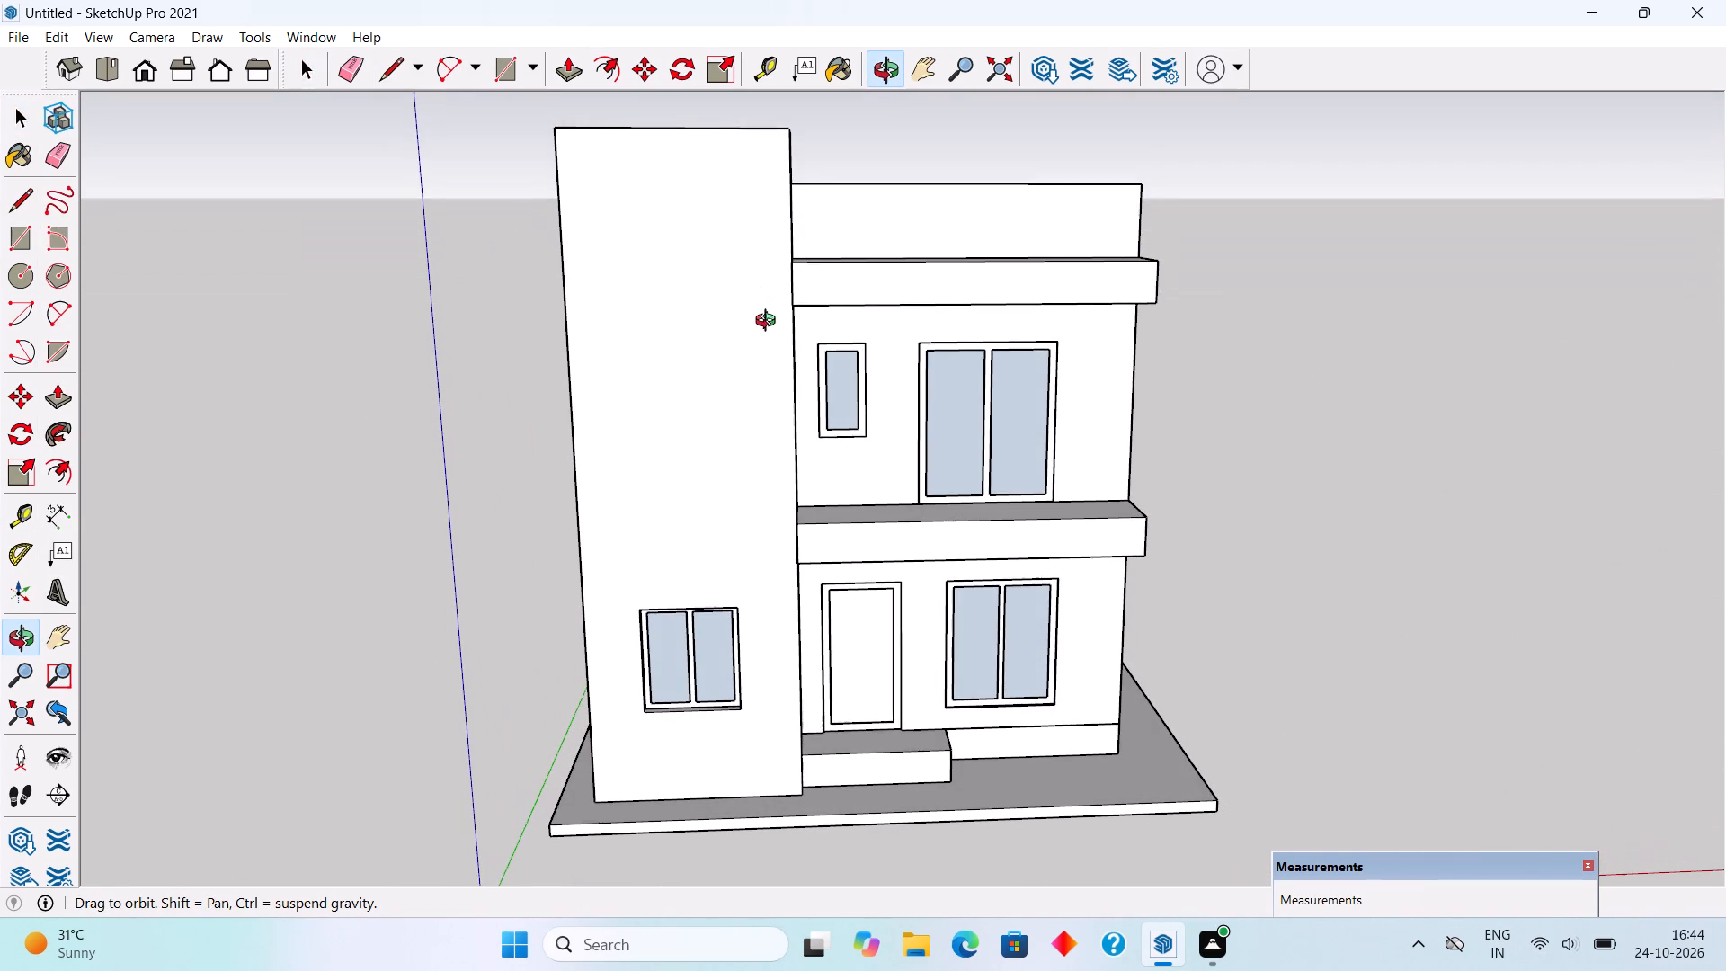
{"action": "middle_click_drag", "start_coordinate": [770, 323], "coordinate": [808, 451]}
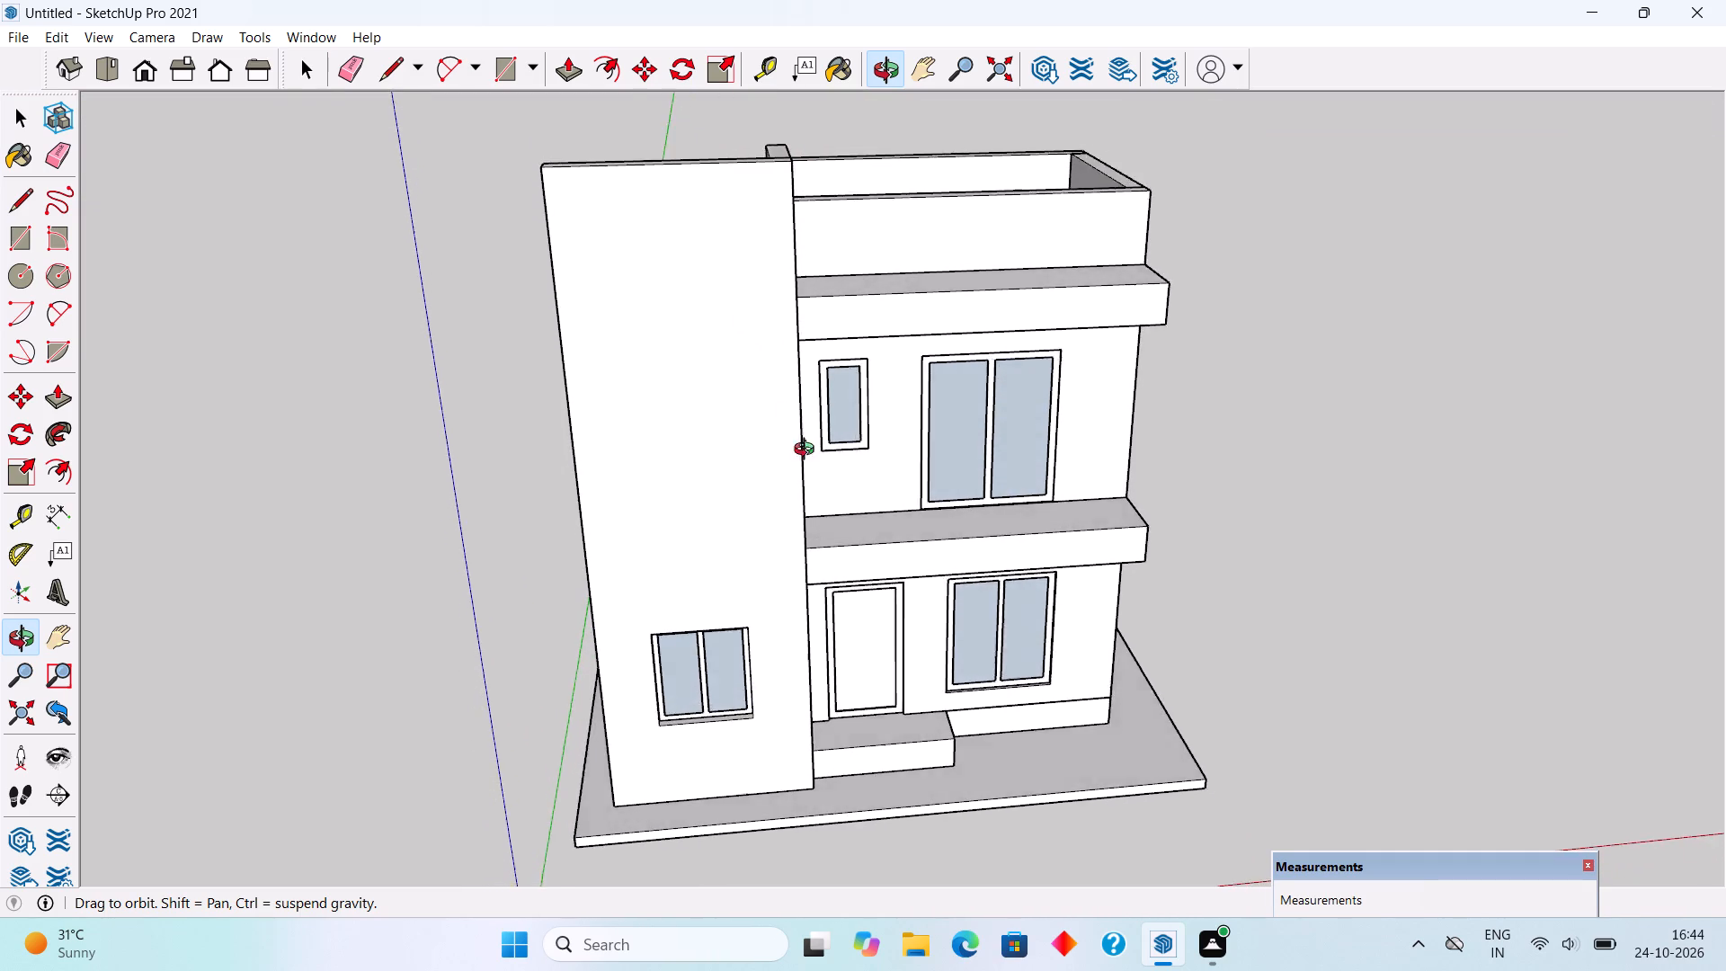
{"action": "middle_click_drag", "start_coordinate": [808, 451], "coordinate": [780, 394]}
{"action": "scroll", "coordinate": [714, 242], "scroll_direction": "down", "scroll_amount": 1}
{"action": "middle_click_drag", "start_coordinate": [854, 359], "coordinate": [777, 184]}
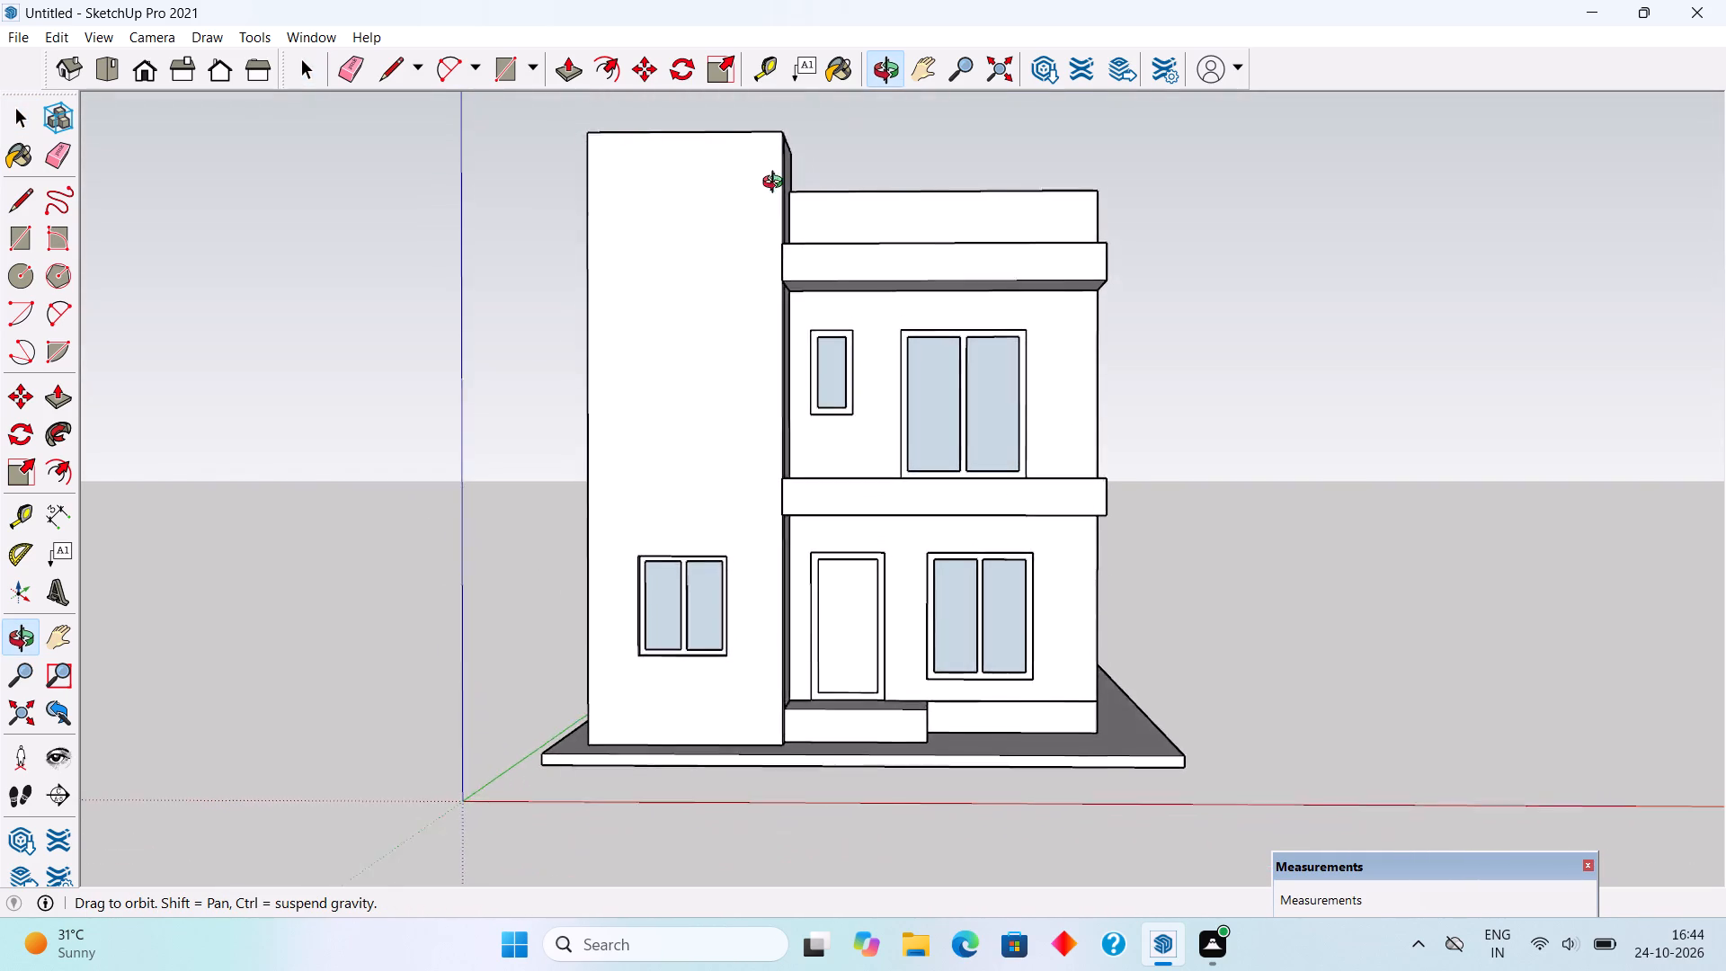
{"action": "middle_click_drag", "start_coordinate": [777, 184], "coordinate": [688, 307]}
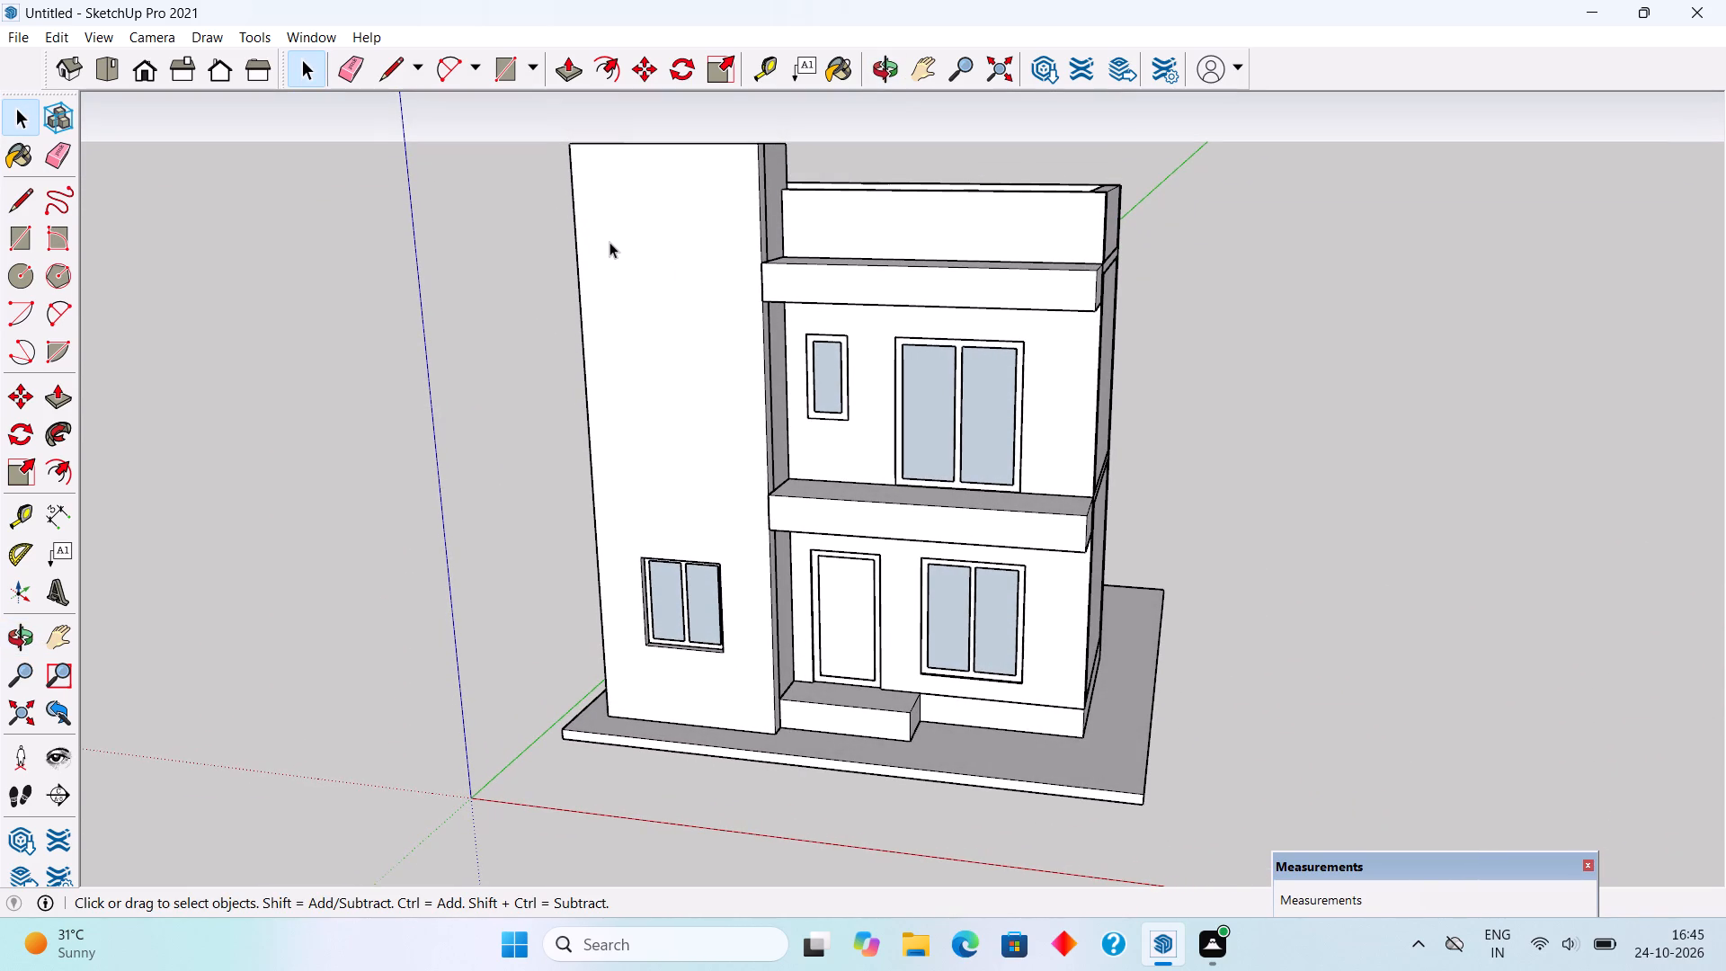
{"action": "middle_click_drag", "start_coordinate": [851, 302], "coordinate": [556, 480]}
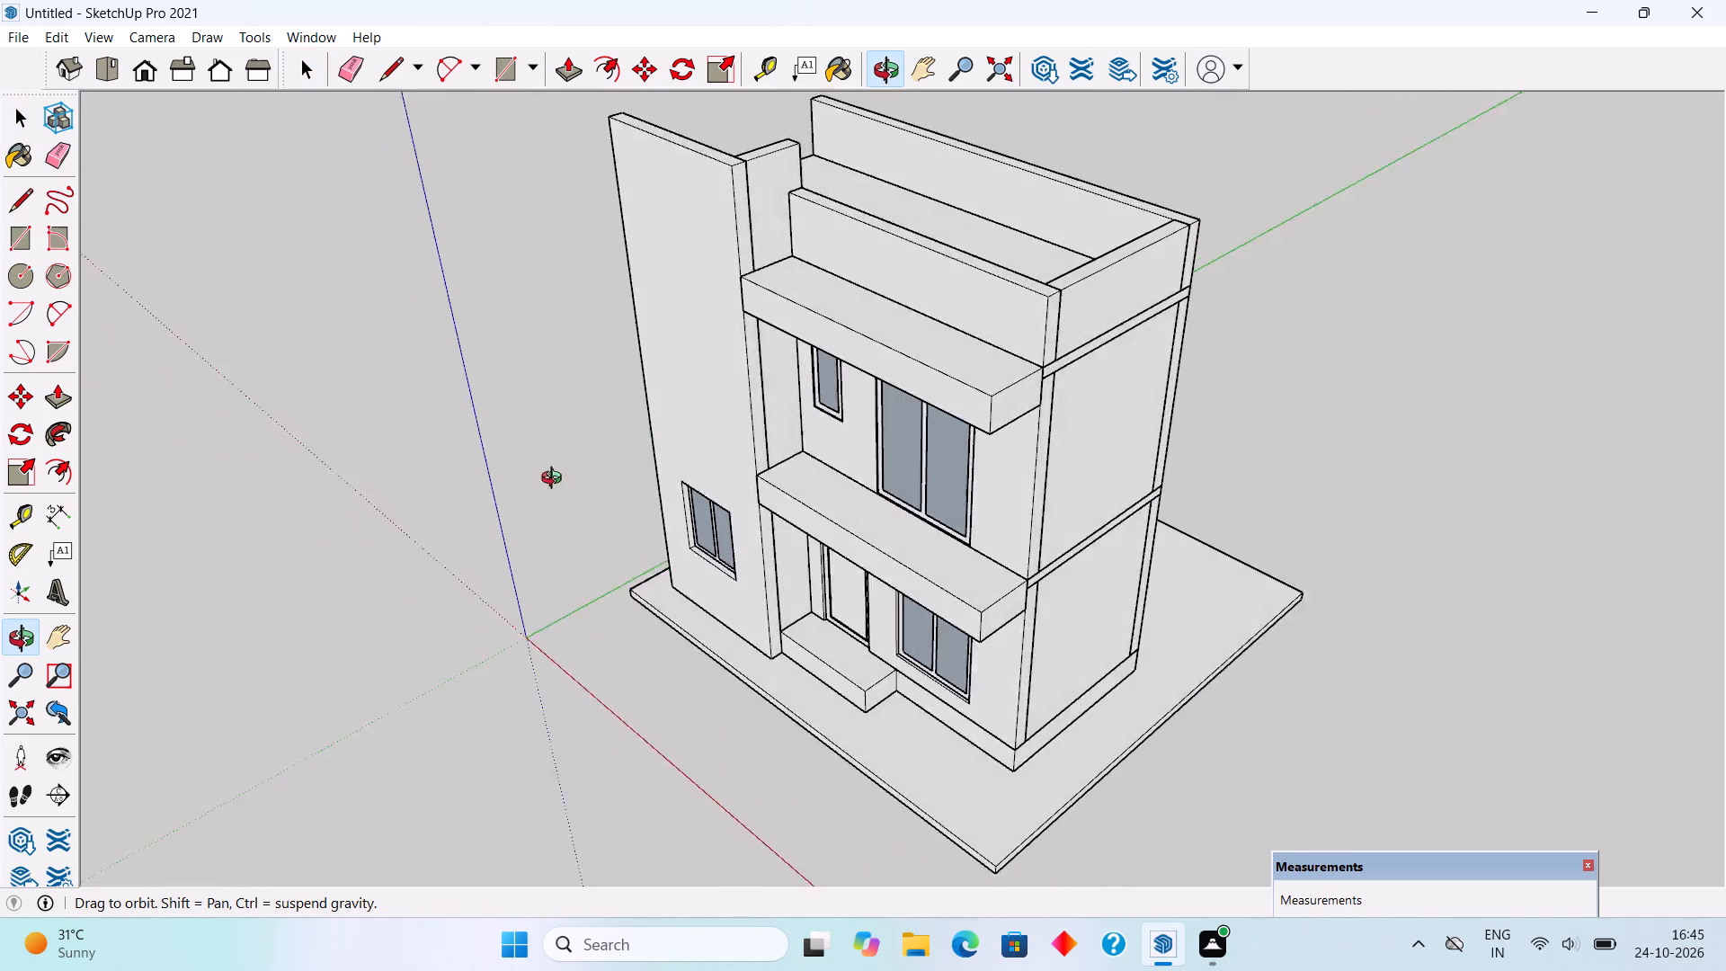
{"action": "middle_click_drag", "start_coordinate": [556, 480], "coordinate": [1310, 566]}
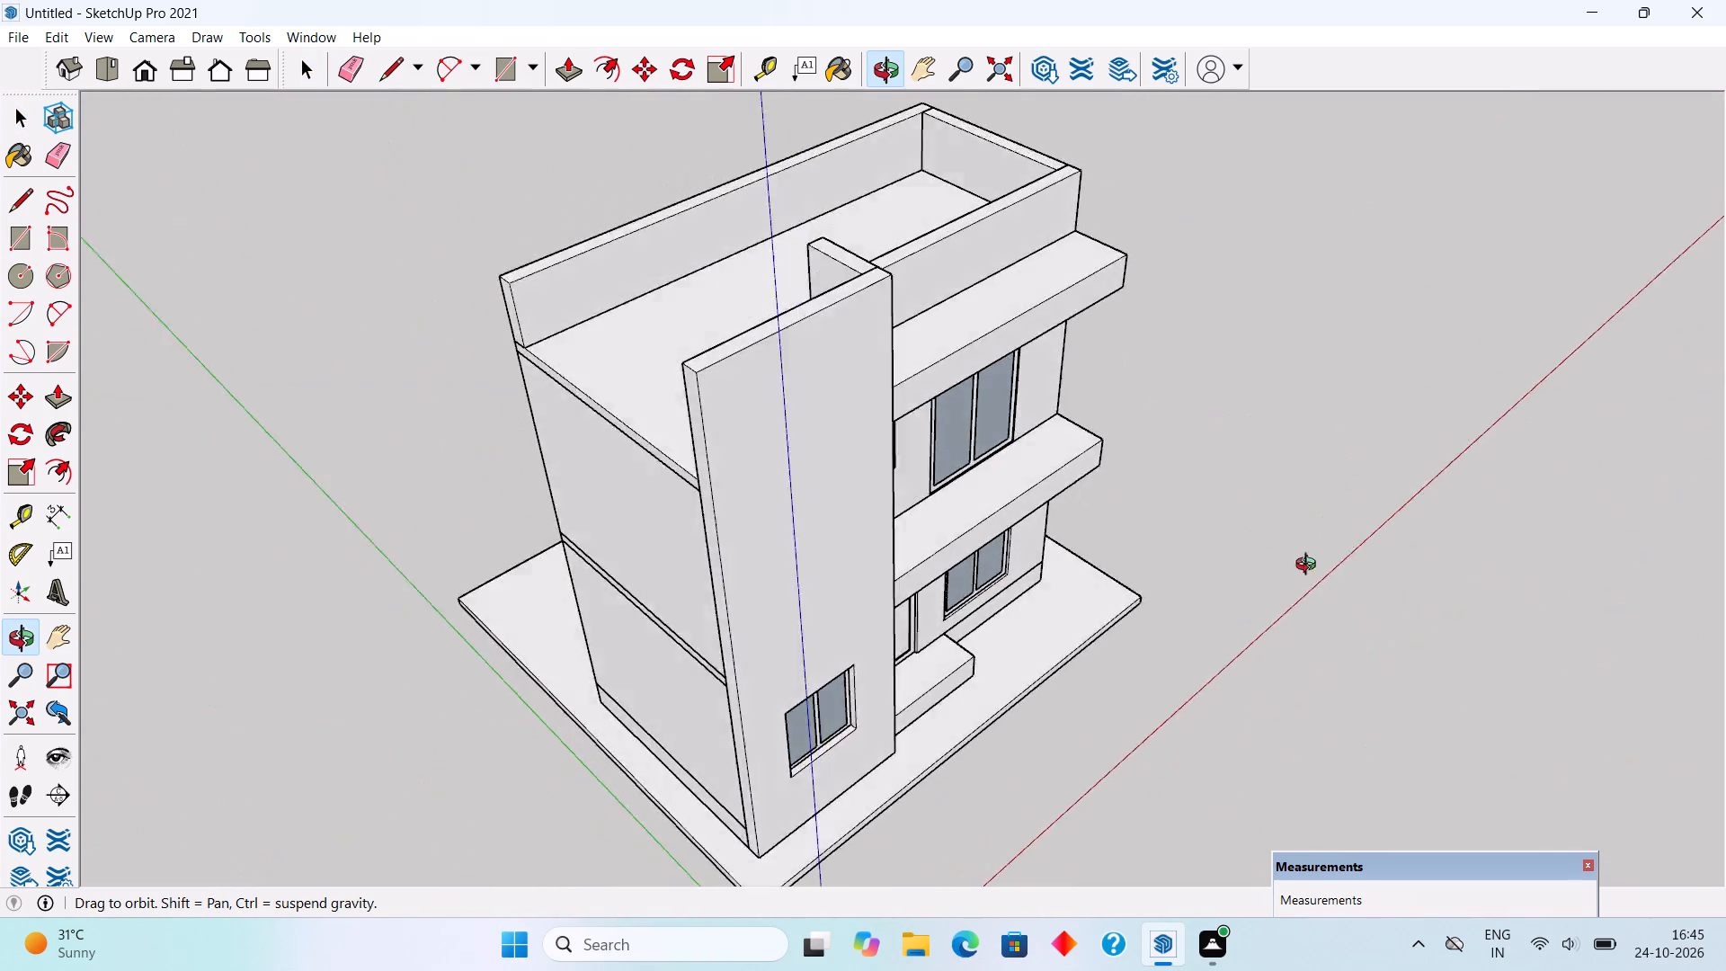
{"action": "middle_click_drag", "start_coordinate": [1310, 566], "coordinate": [932, 265]}
{"action": "scroll", "coordinate": [932, 265], "scroll_direction": "down", "scroll_amount": 3}
{"action": "middle_click_drag", "start_coordinate": [1003, 396], "coordinate": [1033, 332]}
{"action": "scroll", "coordinate": [1023, 280], "scroll_direction": "up", "scroll_amount": 3}
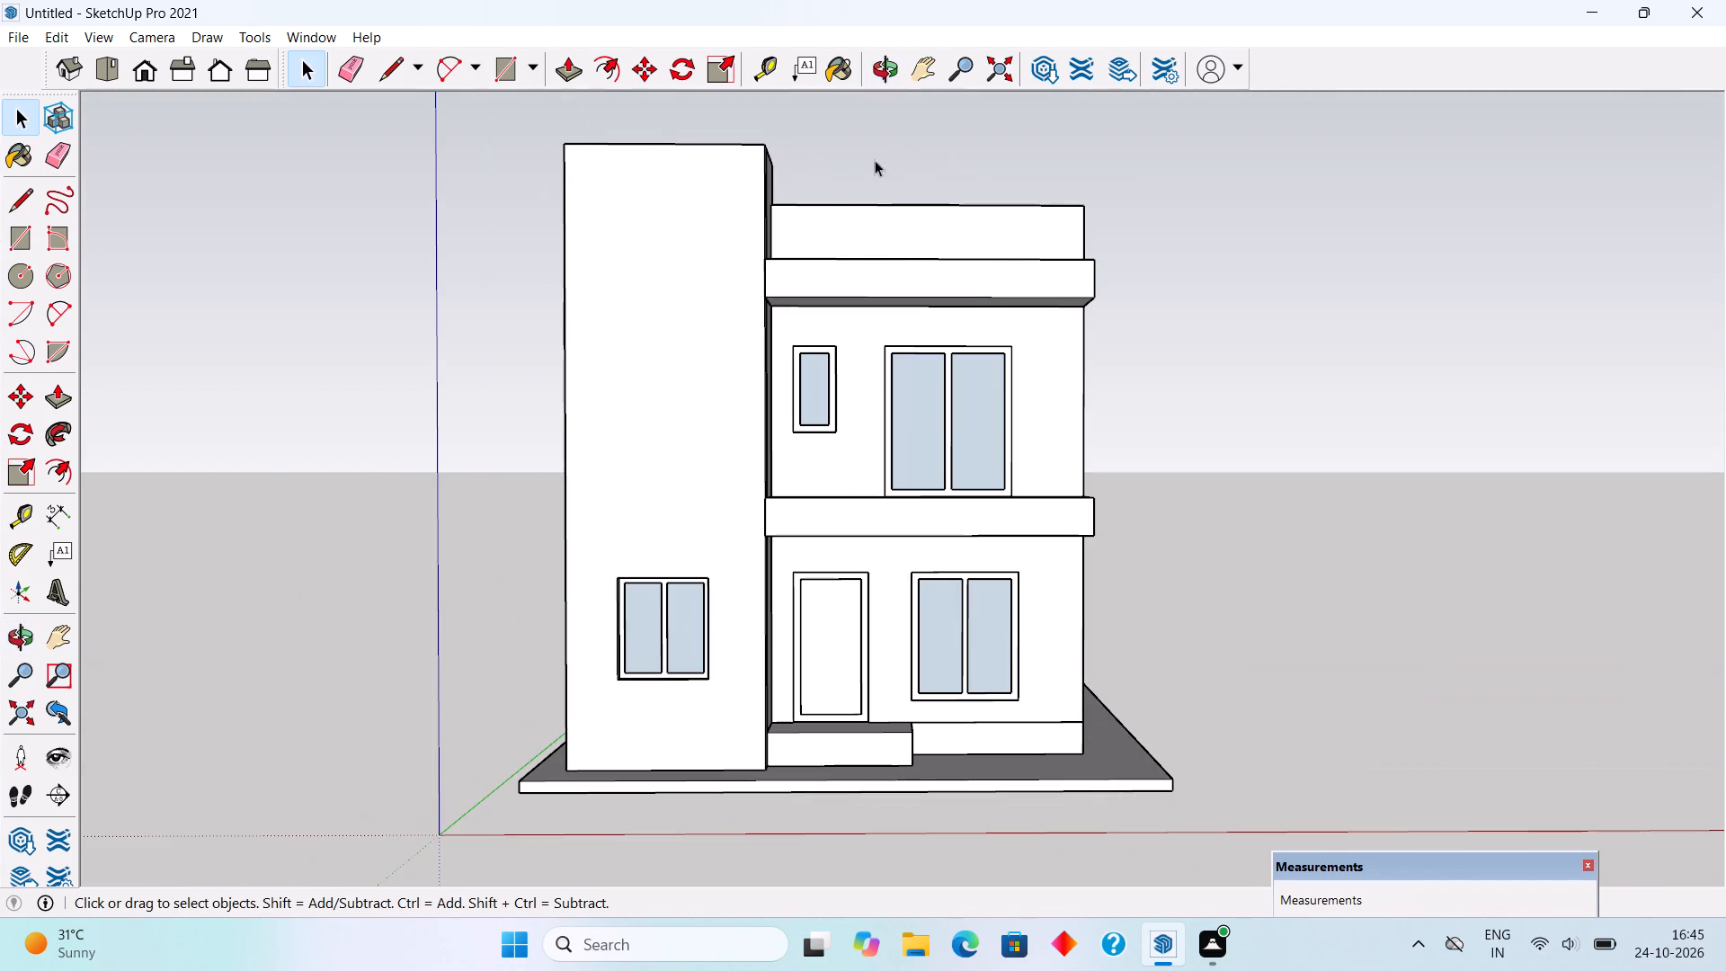
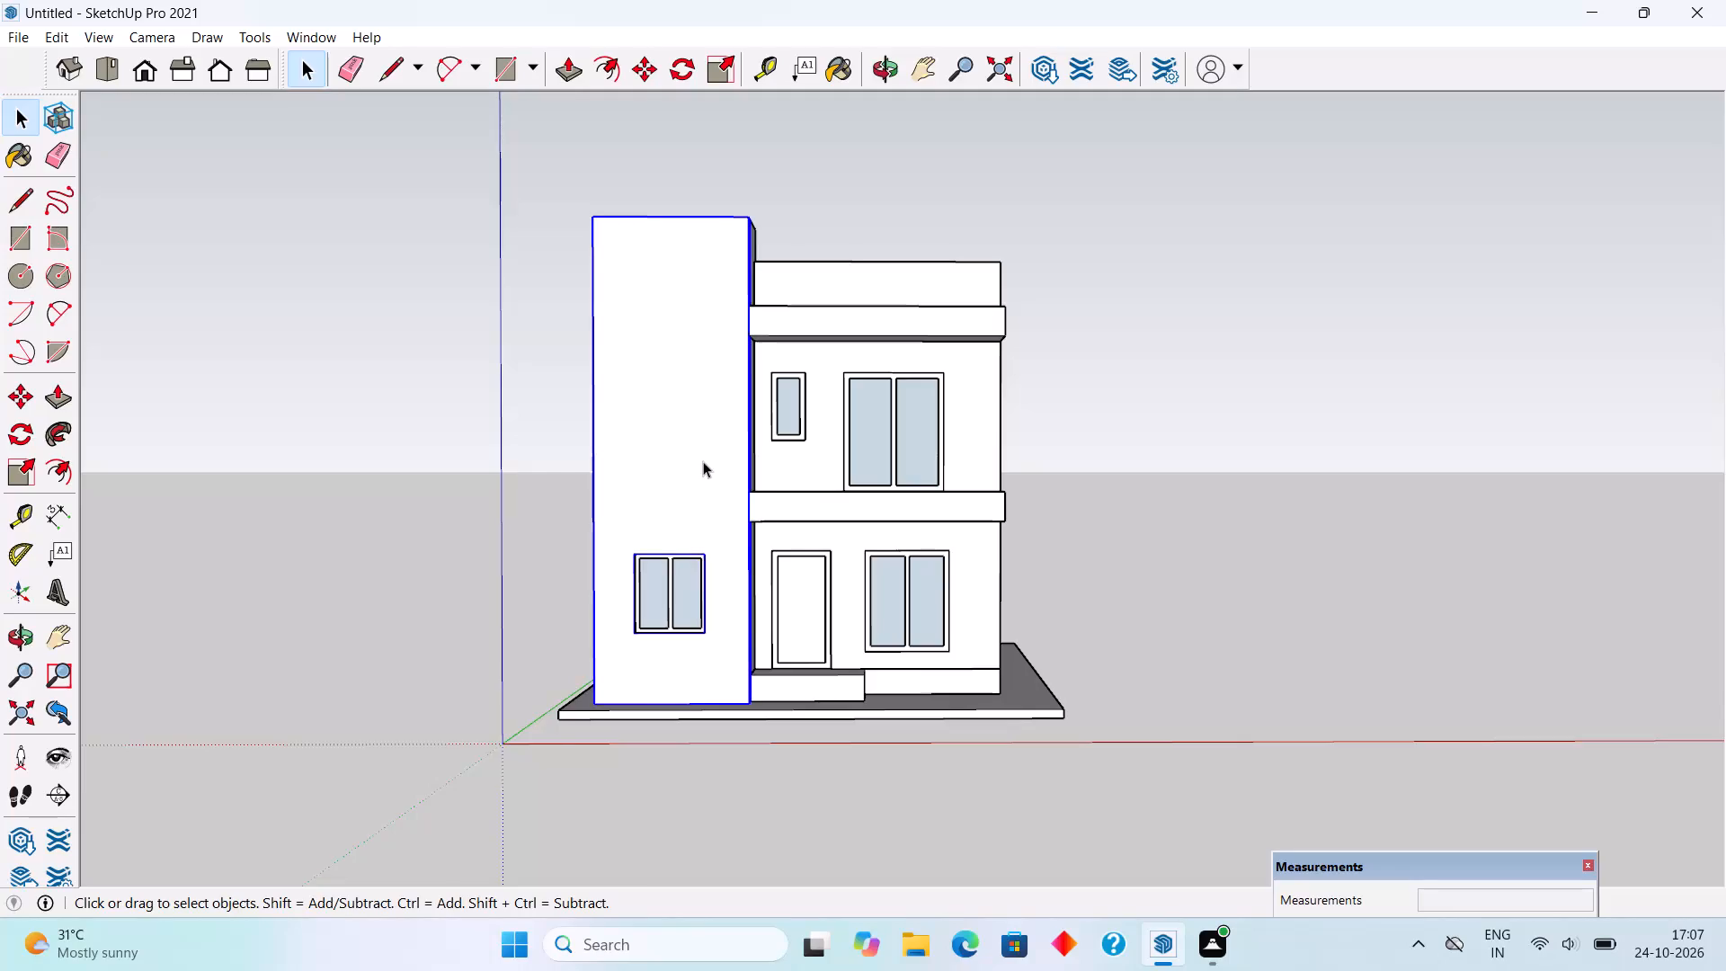
Isolate the tall front wall of the stair tower by inverting its selection and hiding the rest of the house.
{"action": "left_click", "coordinate": [1063, 459]}
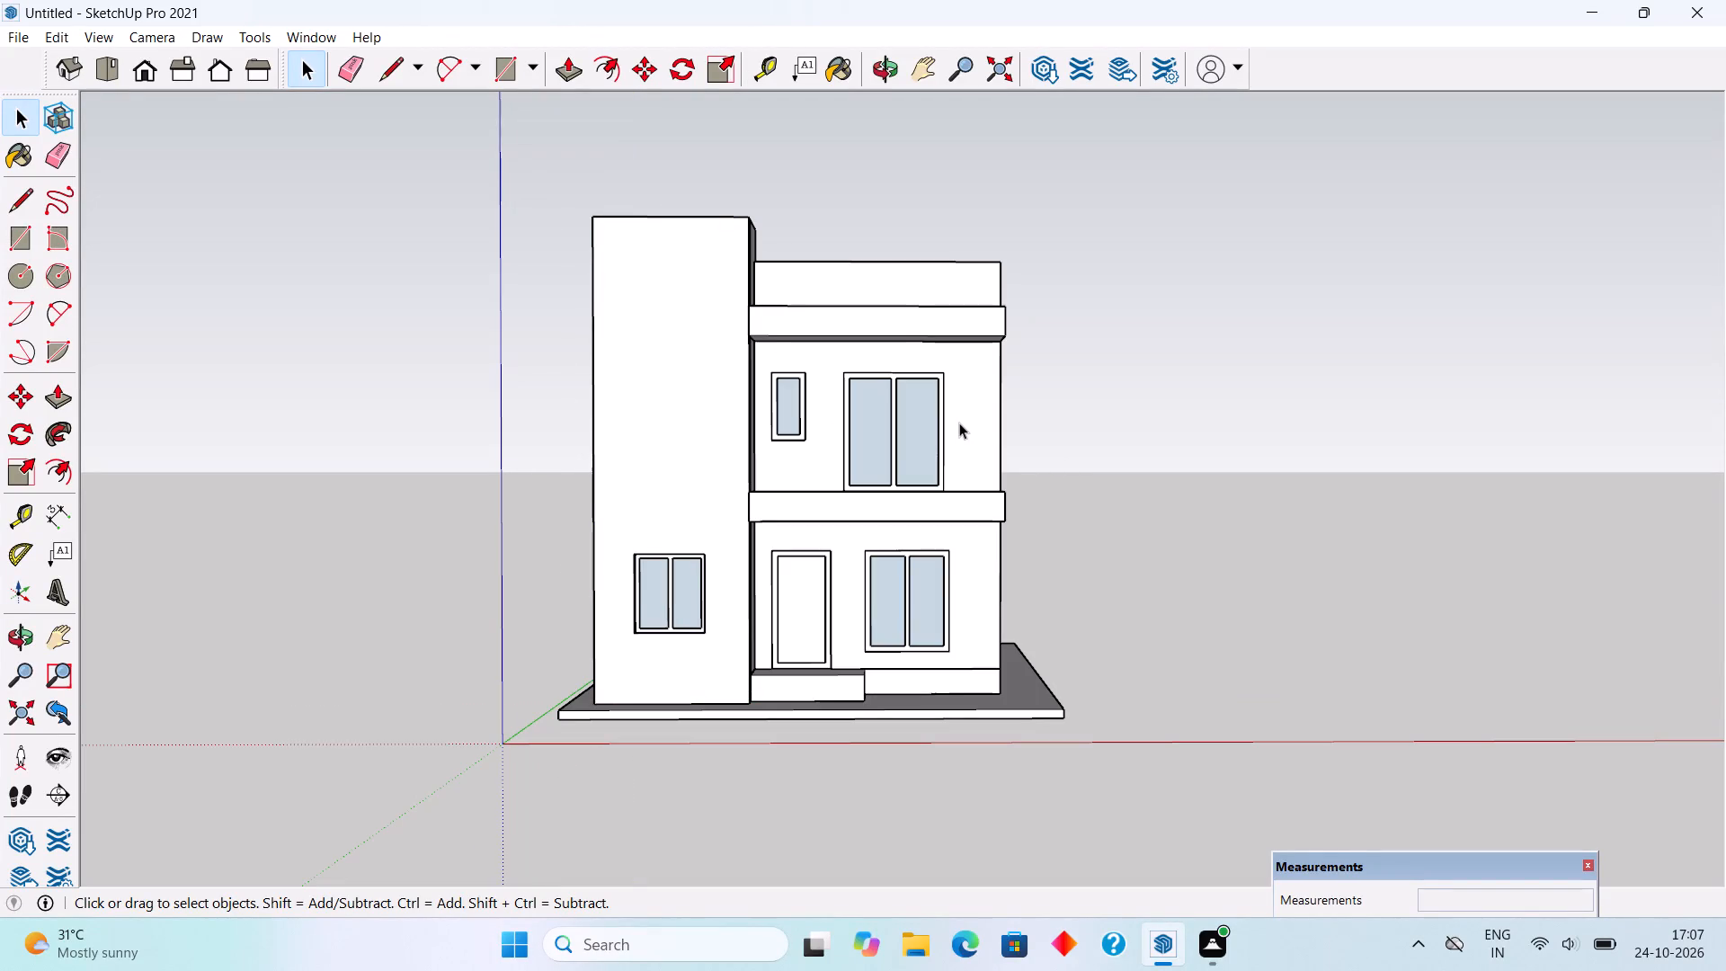
{"action": "left_click", "coordinate": [959, 423]}
{"action": "left_click", "coordinate": [716, 357]}
{"action": "right_click", "coordinate": [716, 356]}
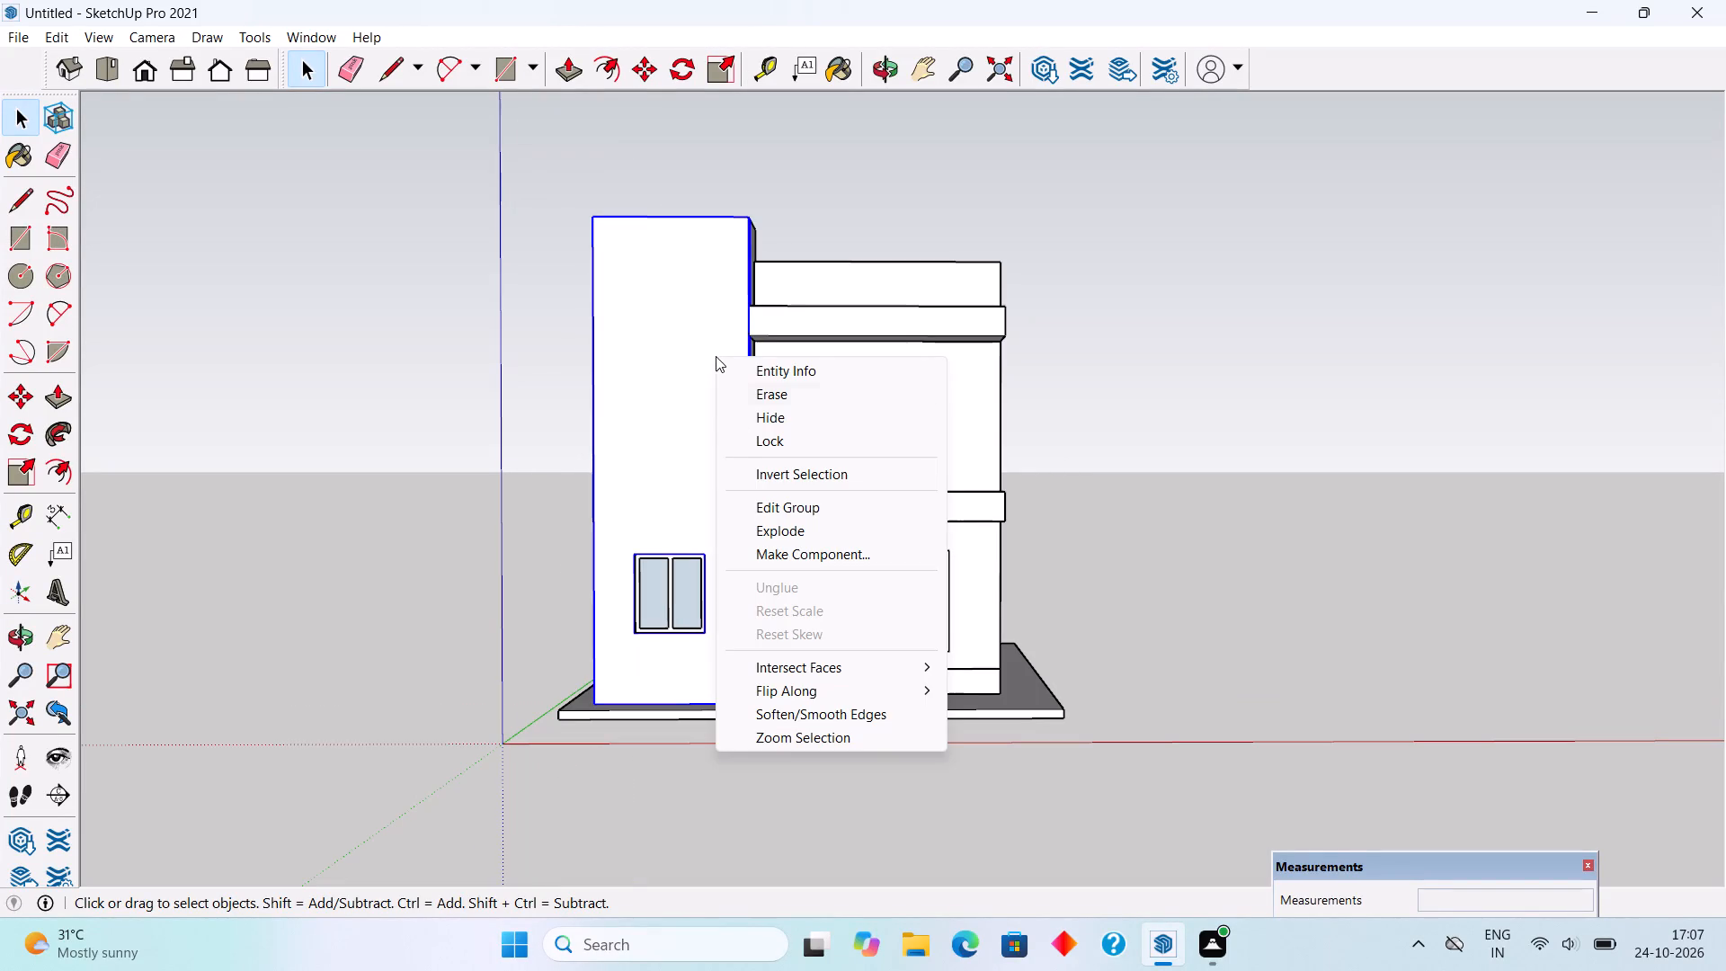
{"action": "left_click", "coordinate": [754, 475]}
{"action": "right_click", "coordinate": [842, 436]}
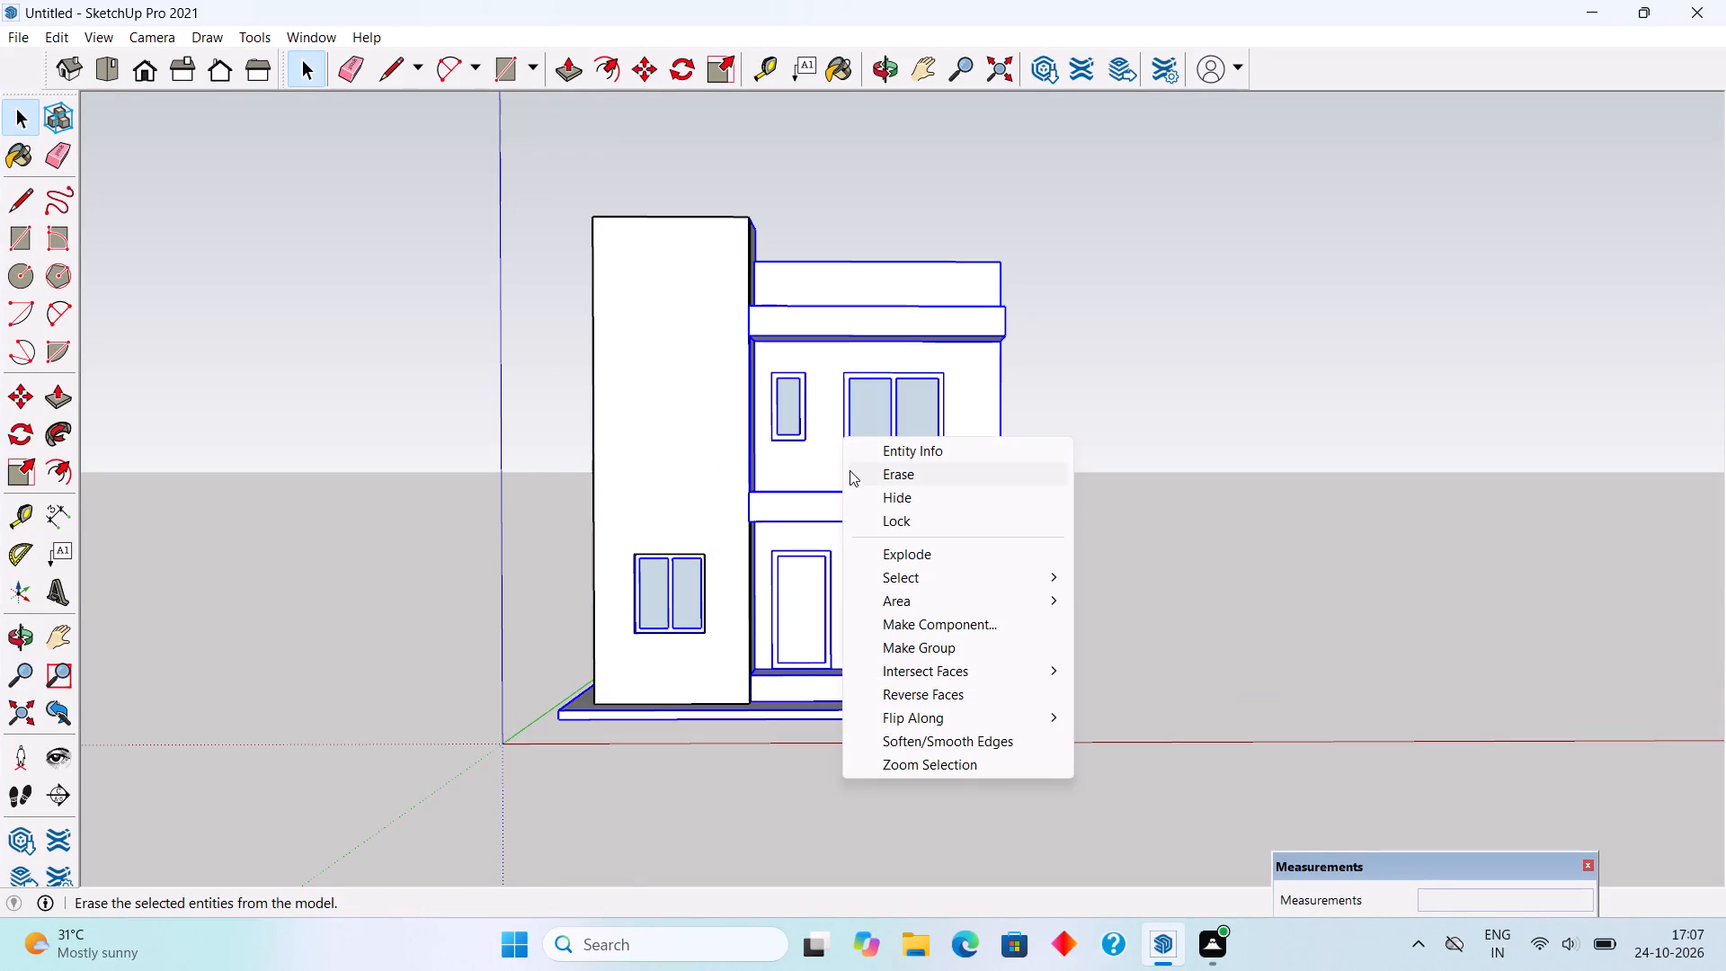
{"action": "left_click", "coordinate": [862, 494]}
Place a horizontal guide 11" below the wall's top edge and a second guide 1" below the first.
{"action": "scroll", "coordinate": [585, 349], "scroll_direction": "up", "scroll_amount": 2}
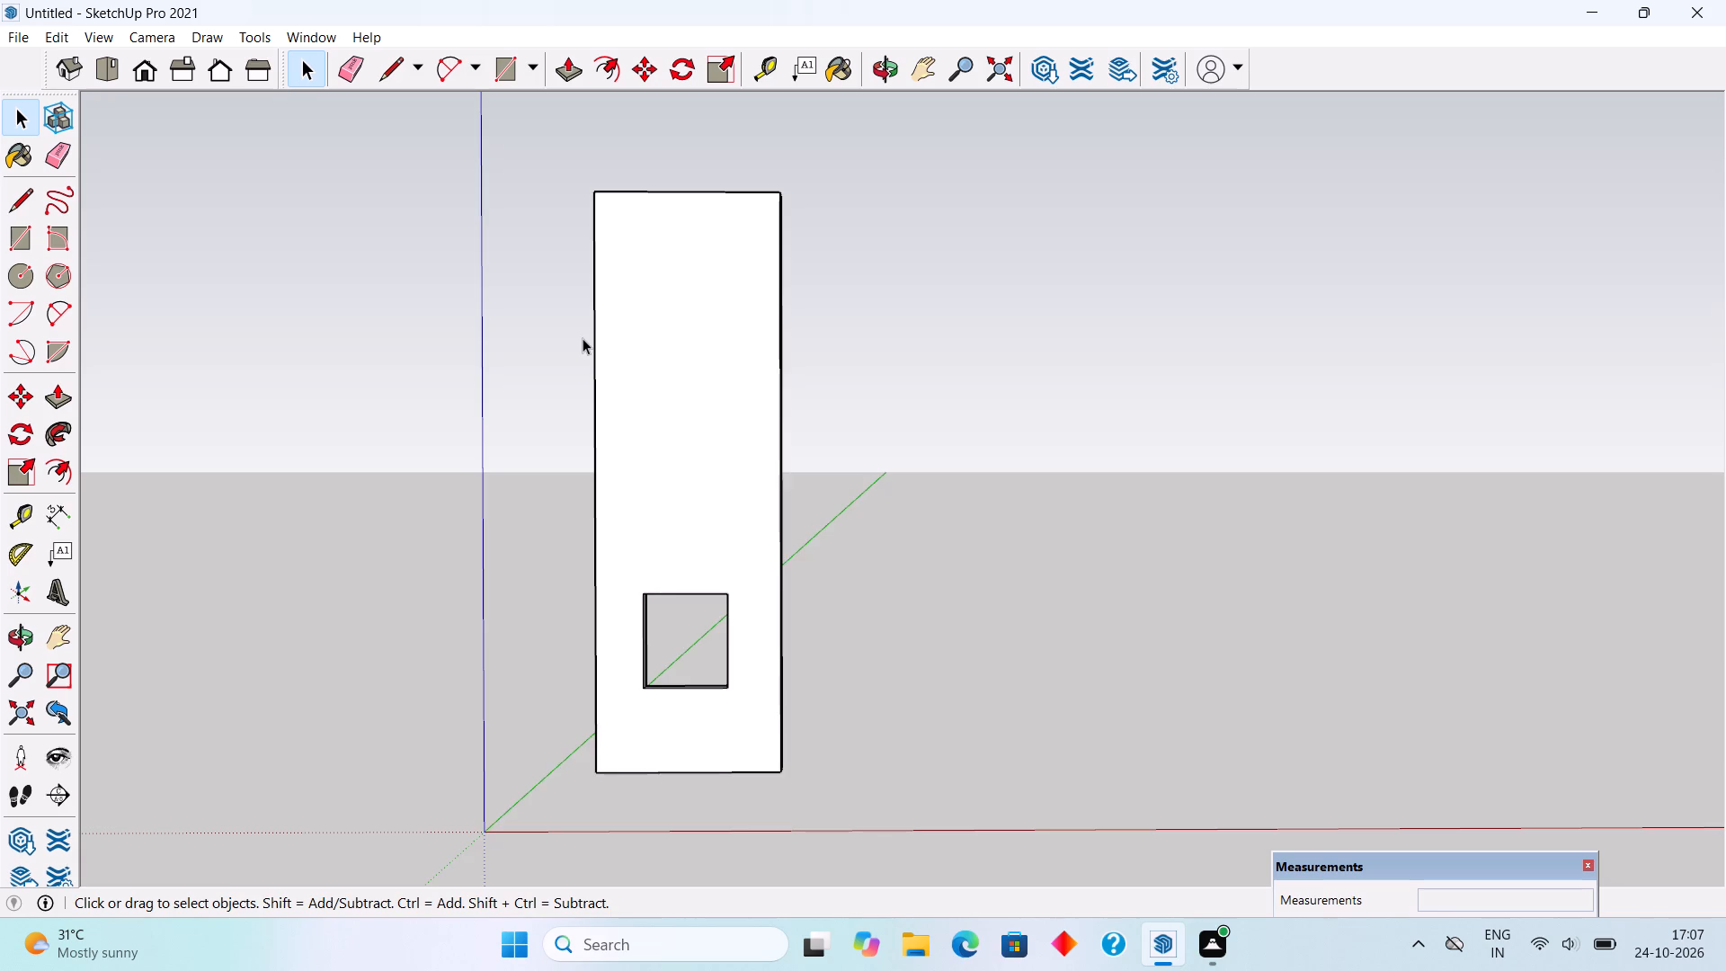
{"action": "scroll", "coordinate": [583, 338], "scroll_direction": "up", "scroll_amount": 2}
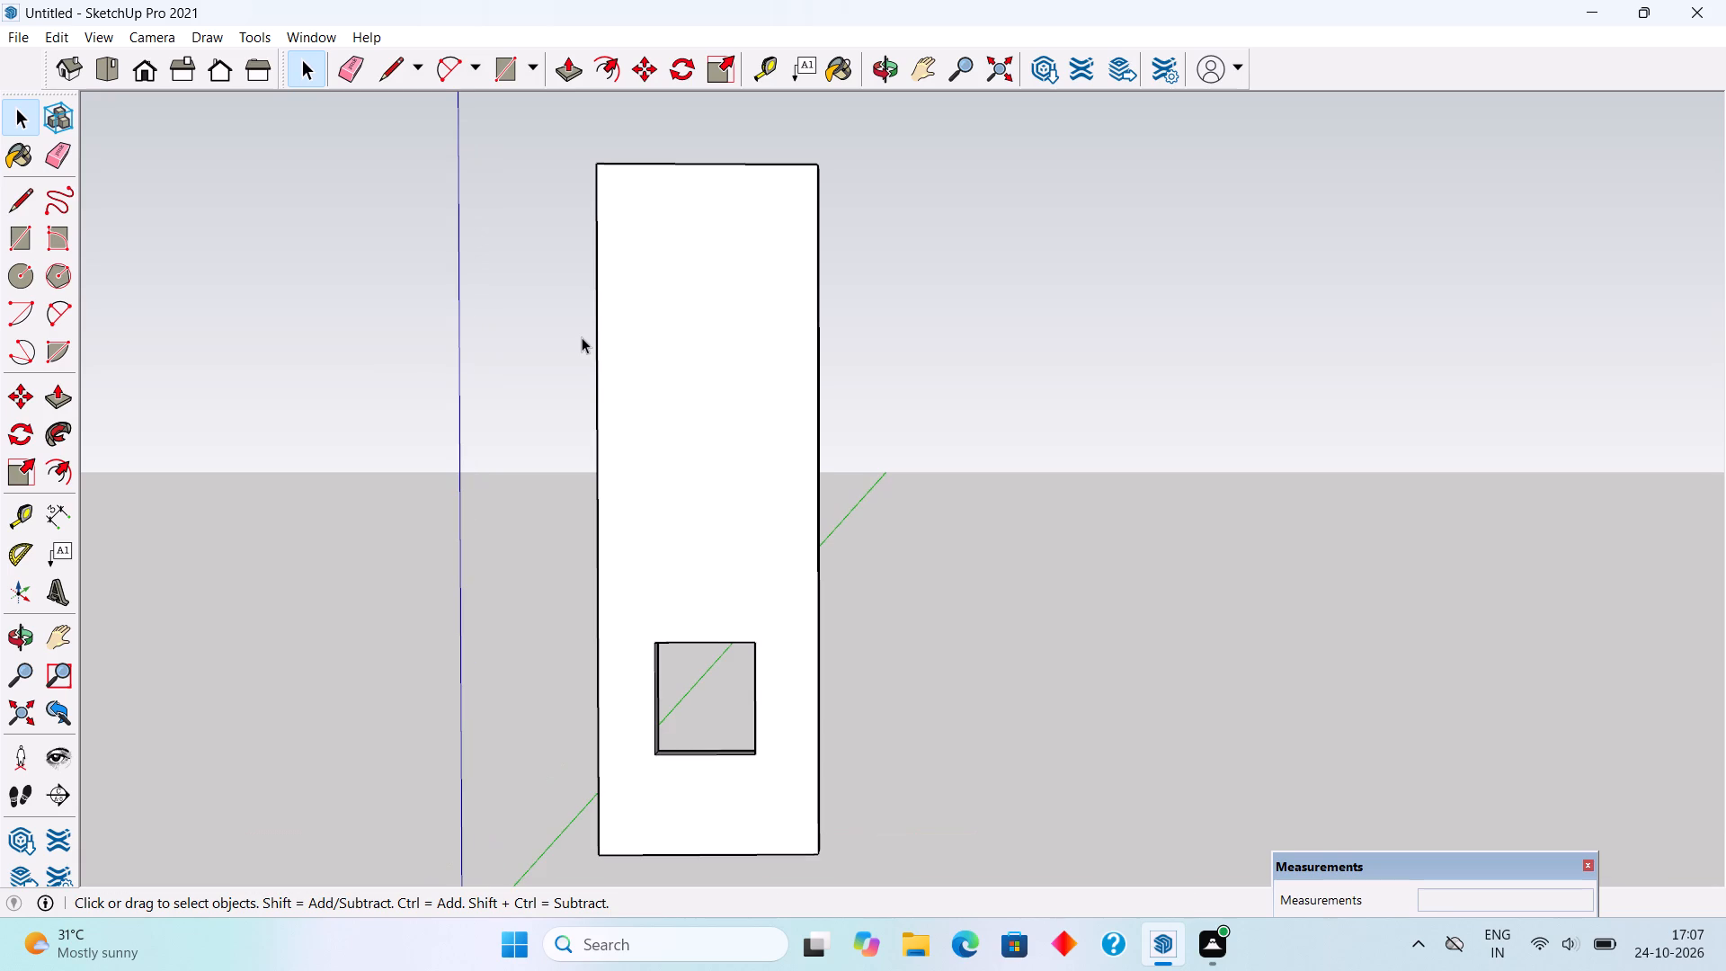
{"action": "key", "text": "t"}
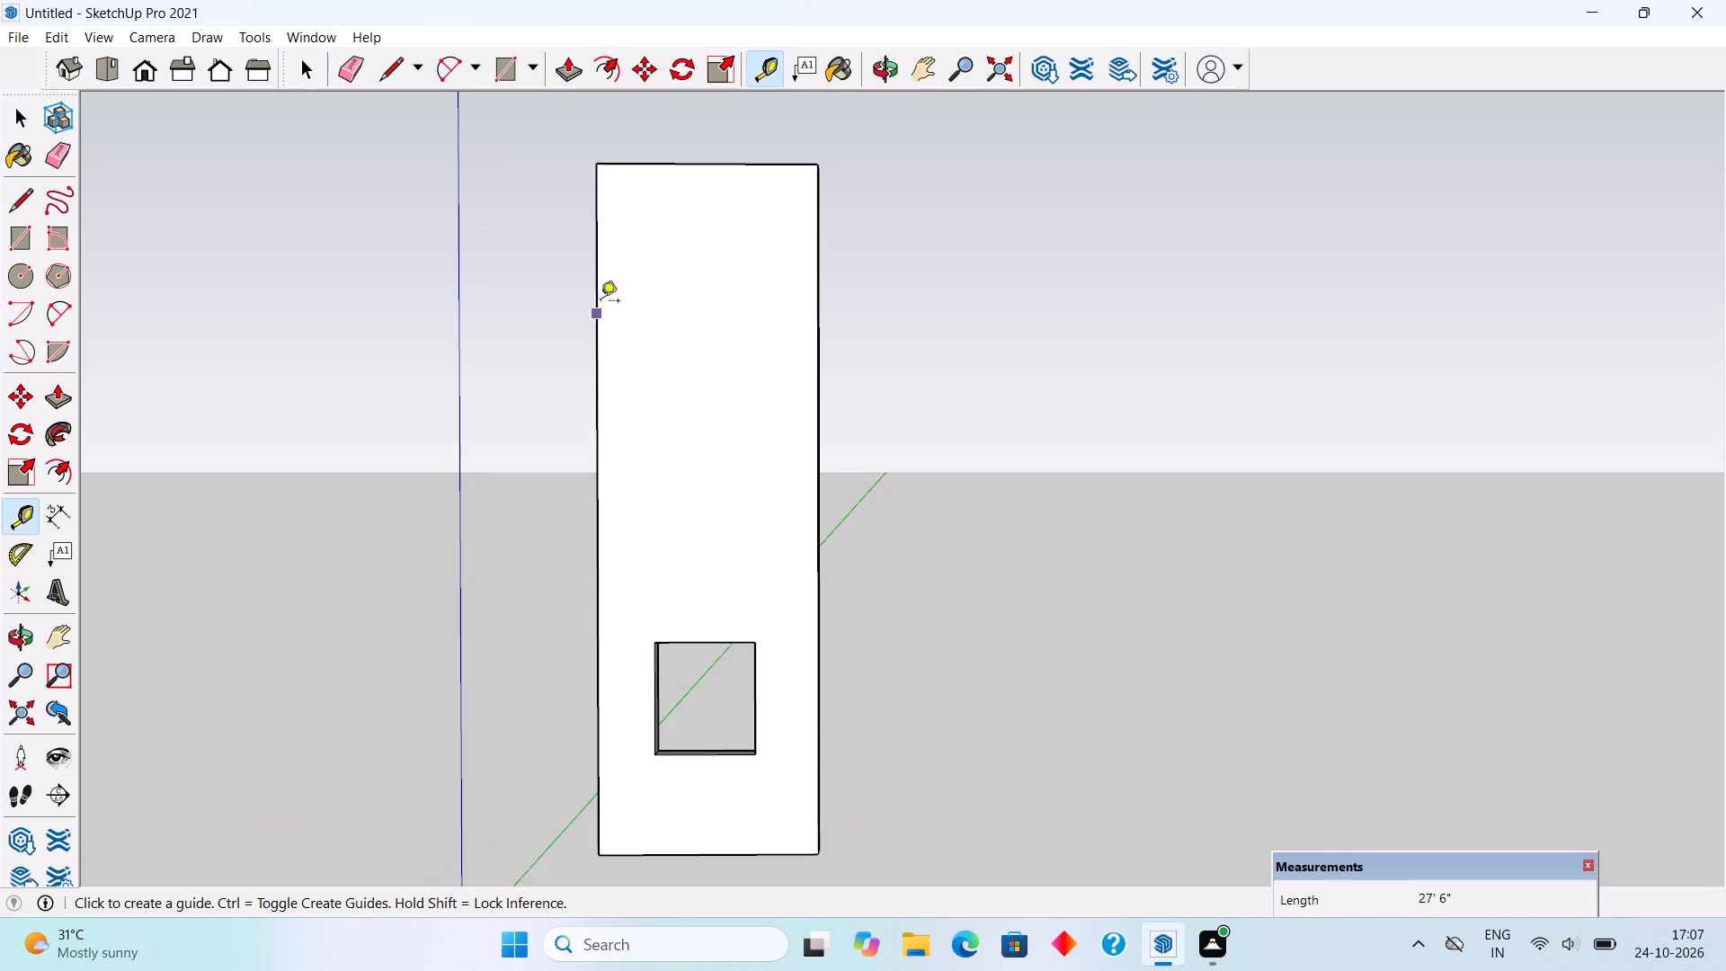
{"action": "left_click", "coordinate": [691, 170]}
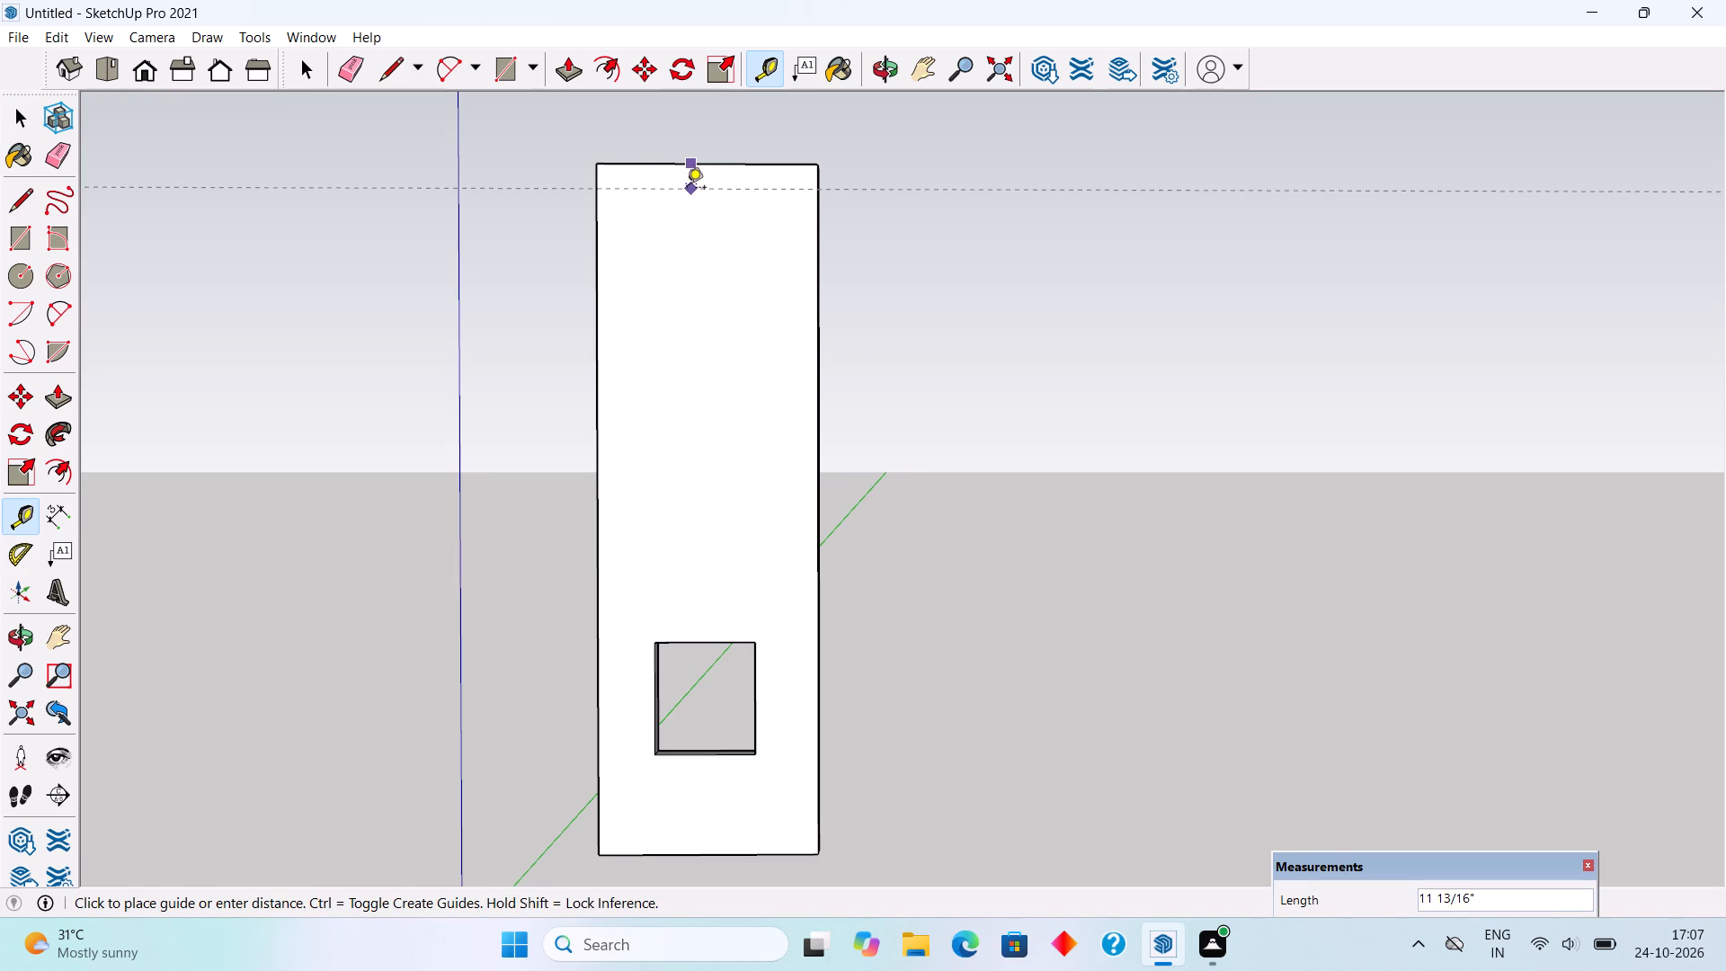
{"action": "key", "text": "1"}
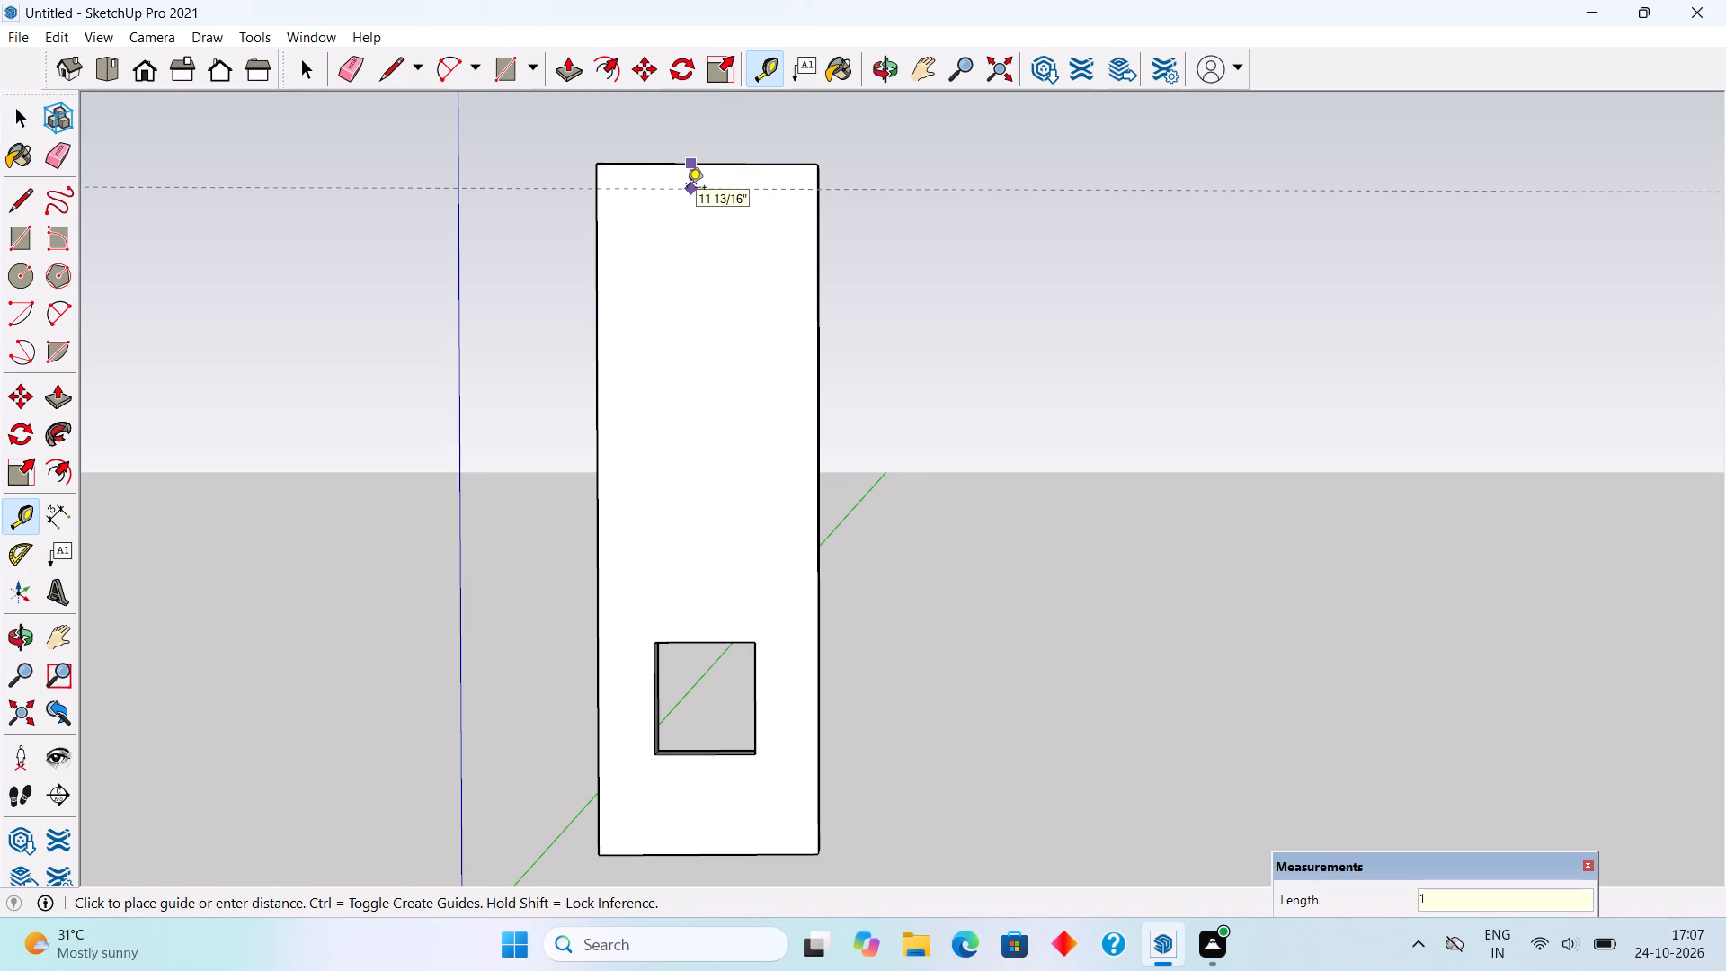
{"action": "type", "text": "1\""}
{"action": "key", "text": "Return"}
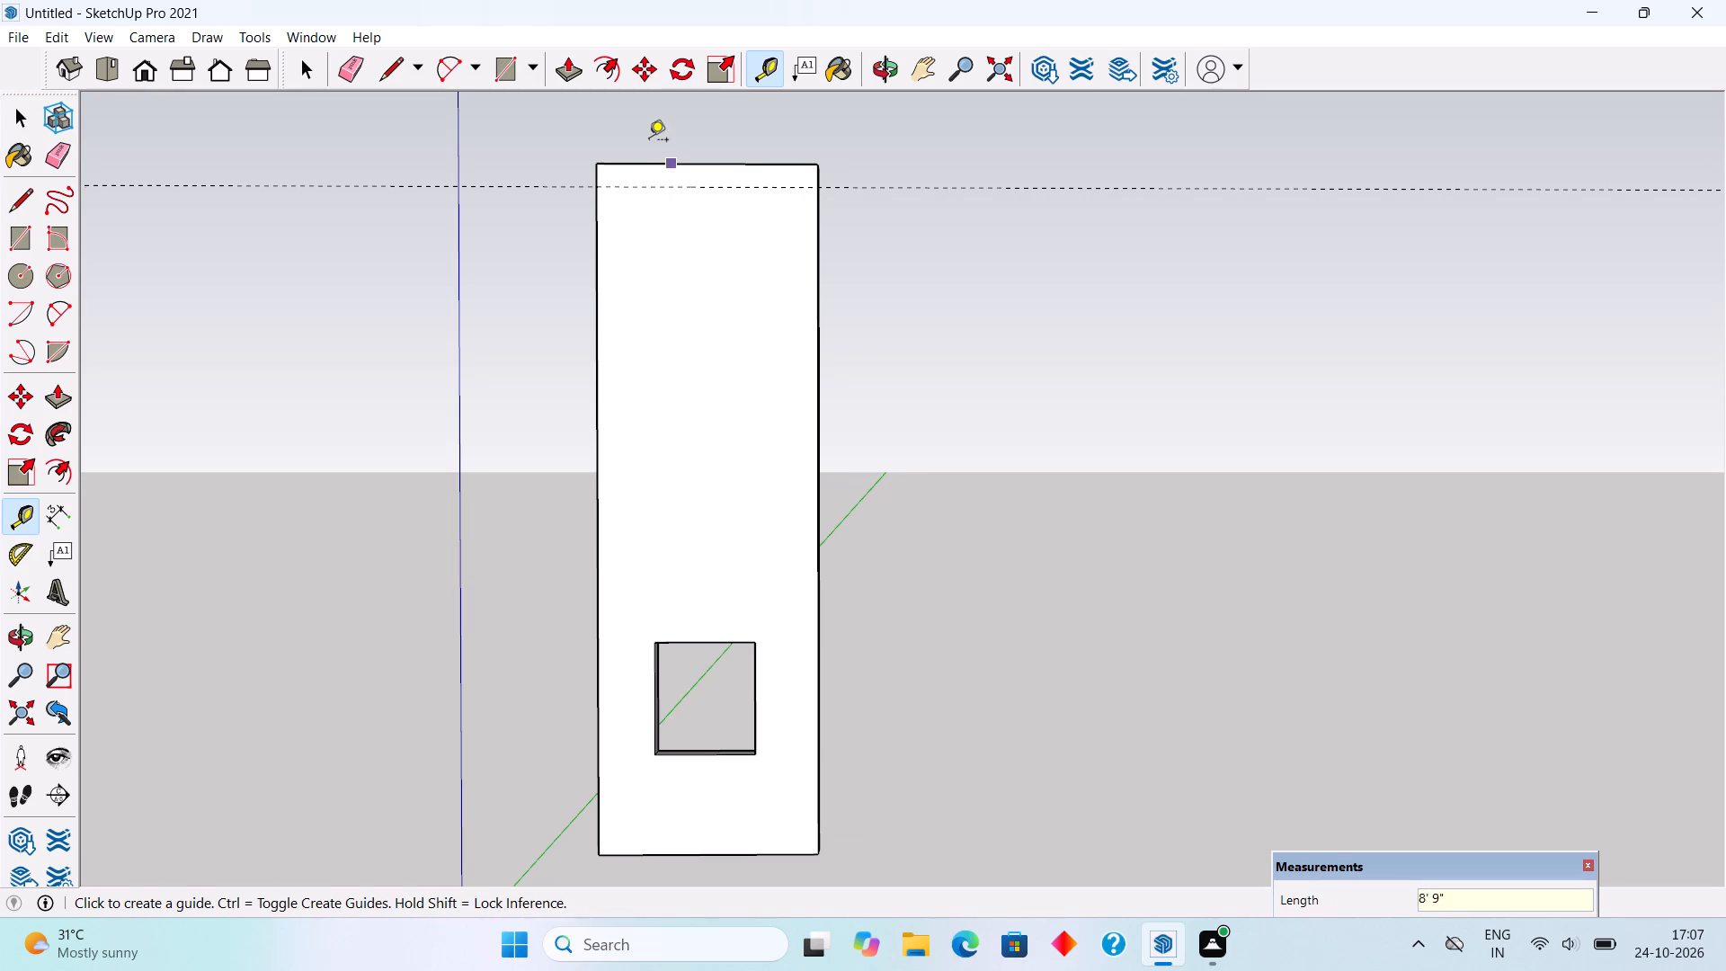
{"action": "left_click", "coordinate": [667, 190]}
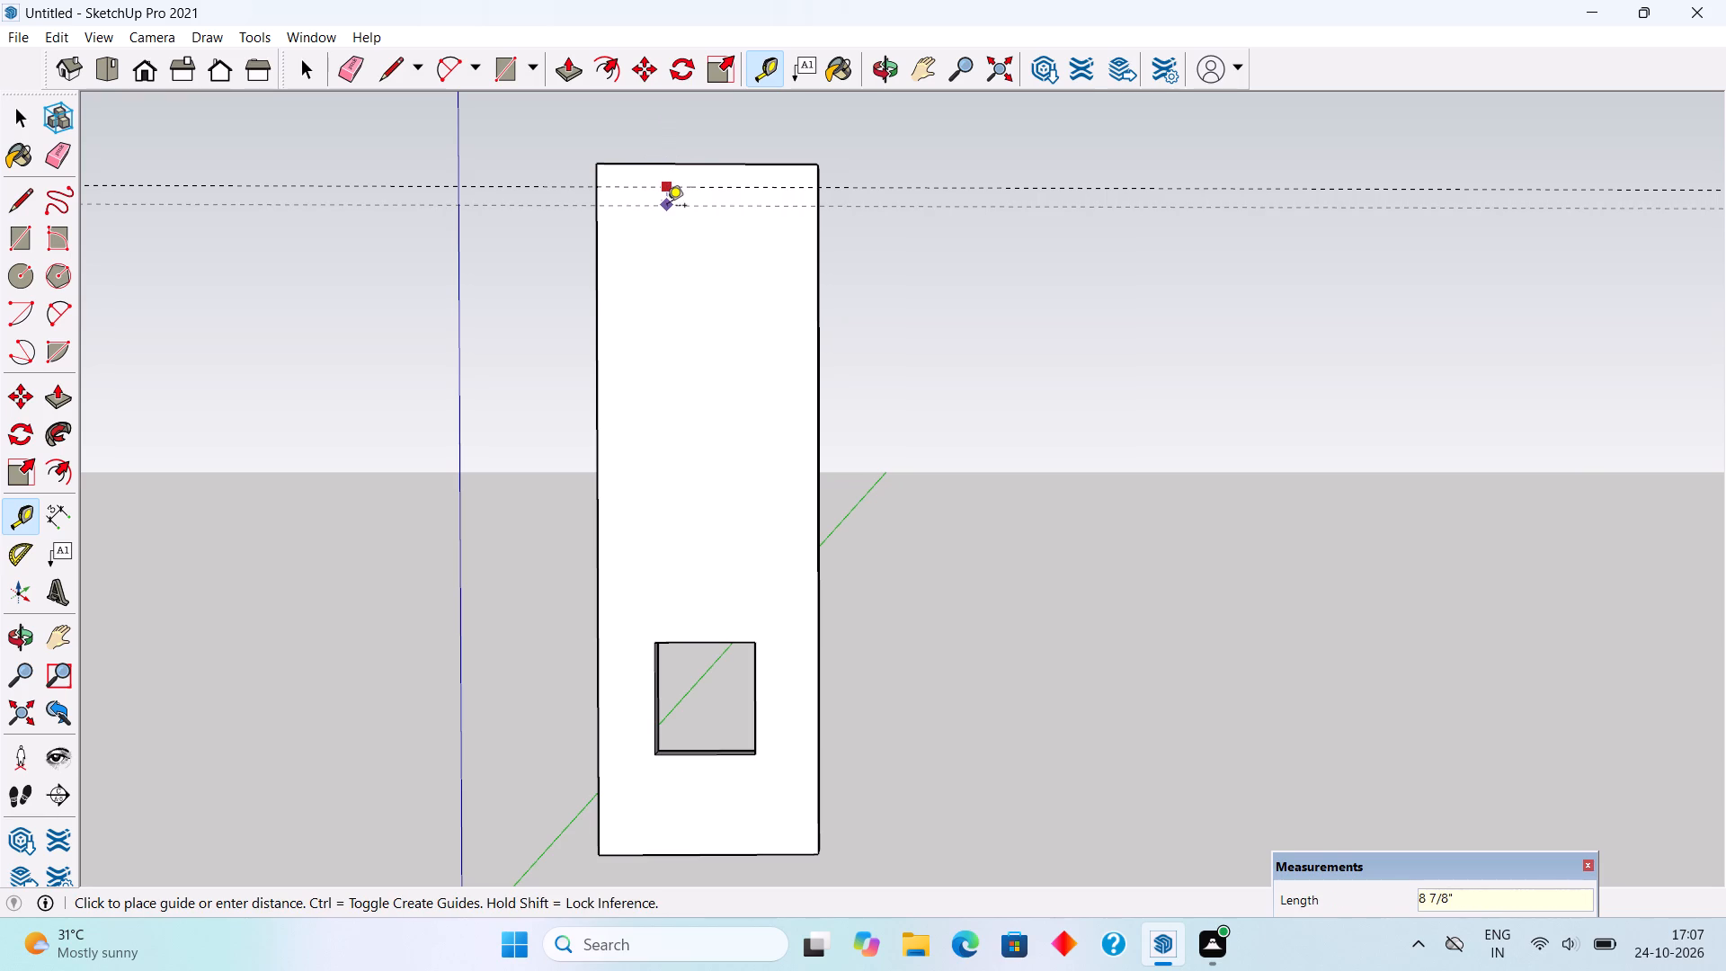
{"action": "type", "text": "1\""}
{"action": "key", "text": "Return"}
{"action": "key", "text": "space"}
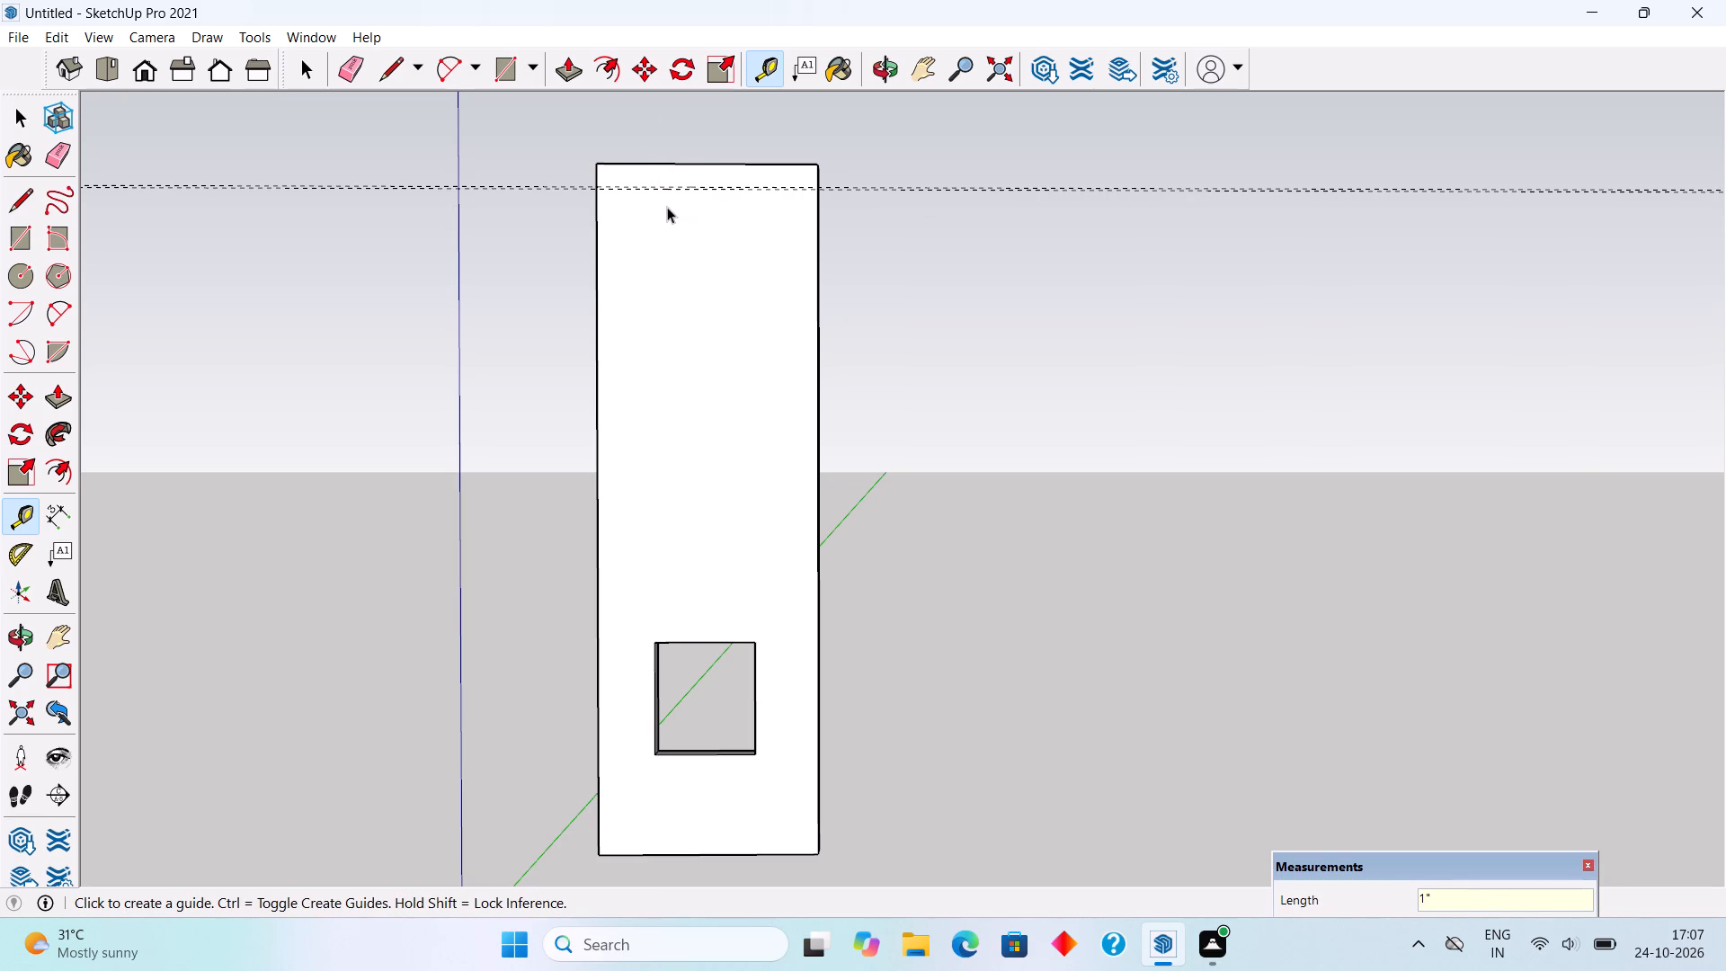
Copy both guides 1' down the wall and array the copy x30.
{"action": "scroll", "coordinate": [650, 162], "scroll_direction": "up", "scroll_amount": 10}
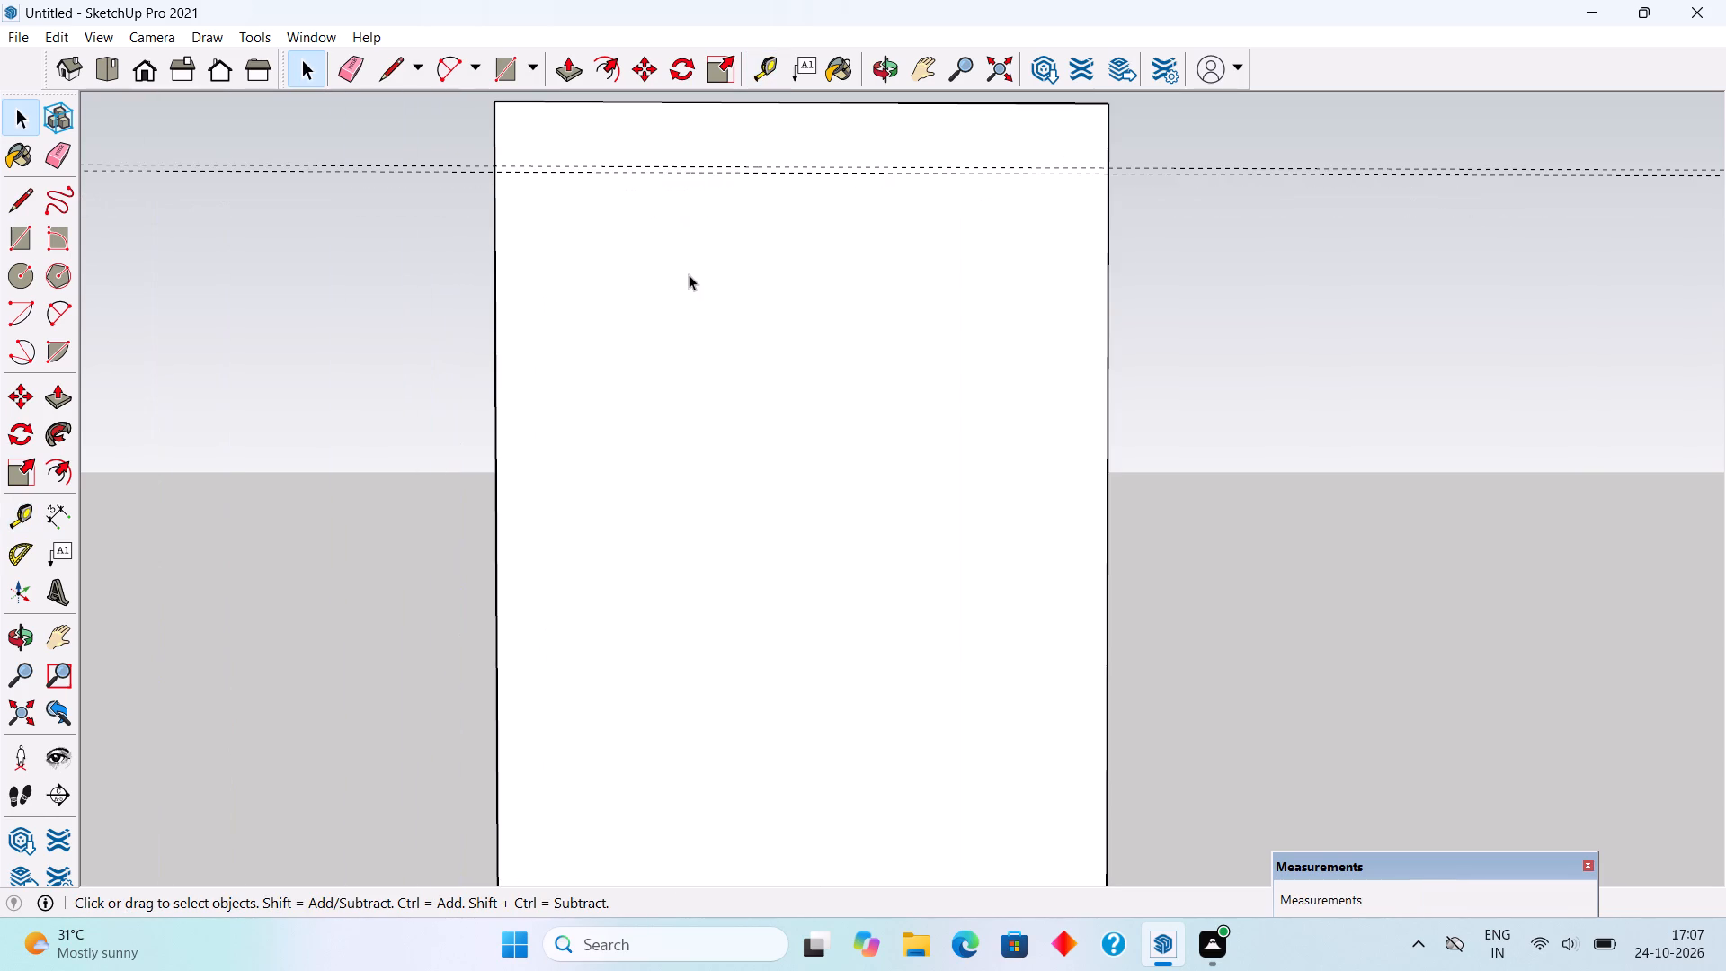
{"action": "left_click", "coordinate": [720, 166]}
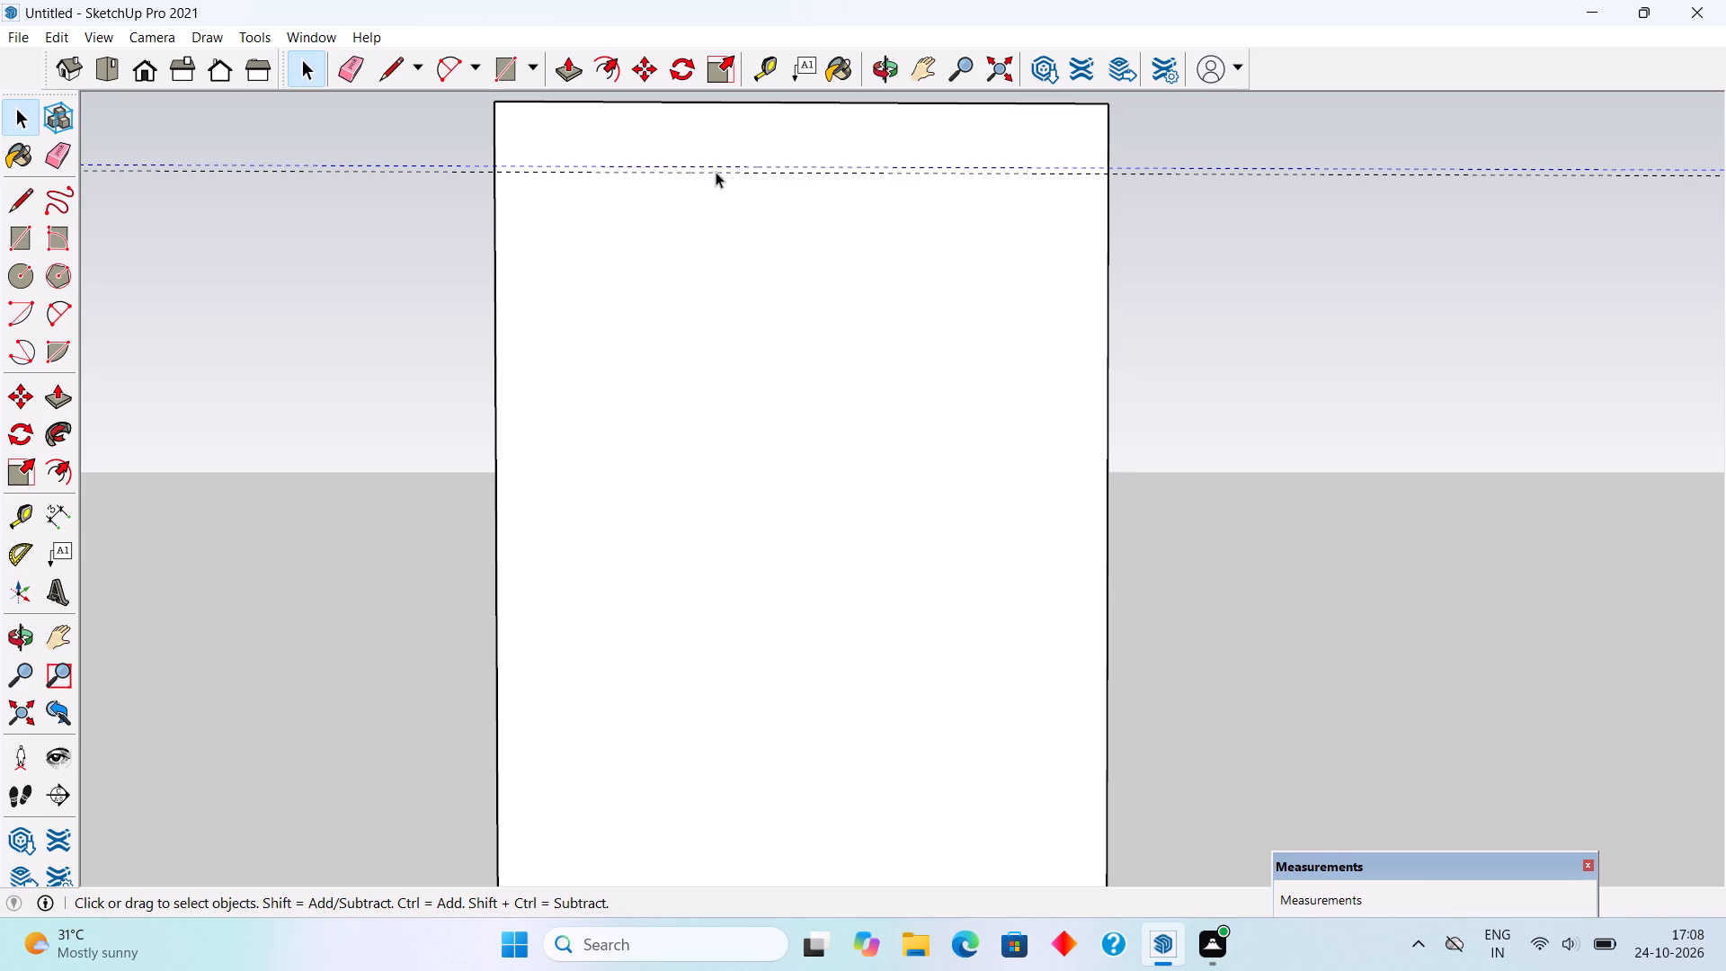
{"action": "left_click", "coordinate": [983, 171], "text": "ctrl"}
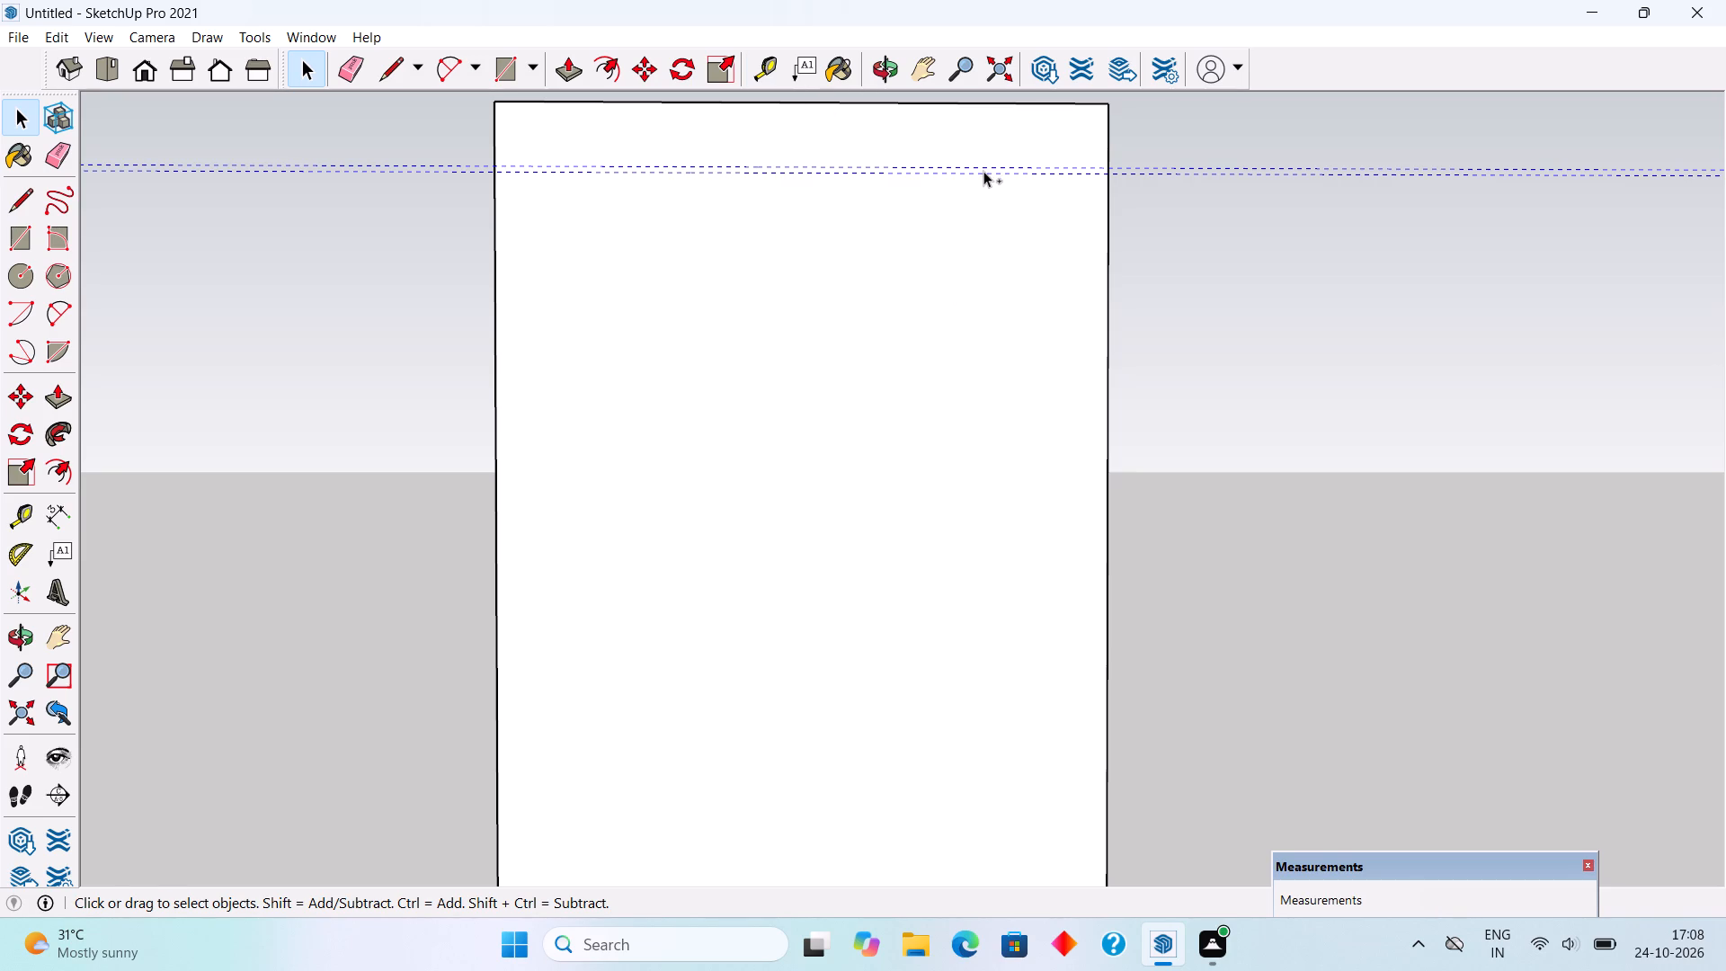
{"action": "key", "text": "m"}
{"action": "left_click", "coordinate": [983, 171]}
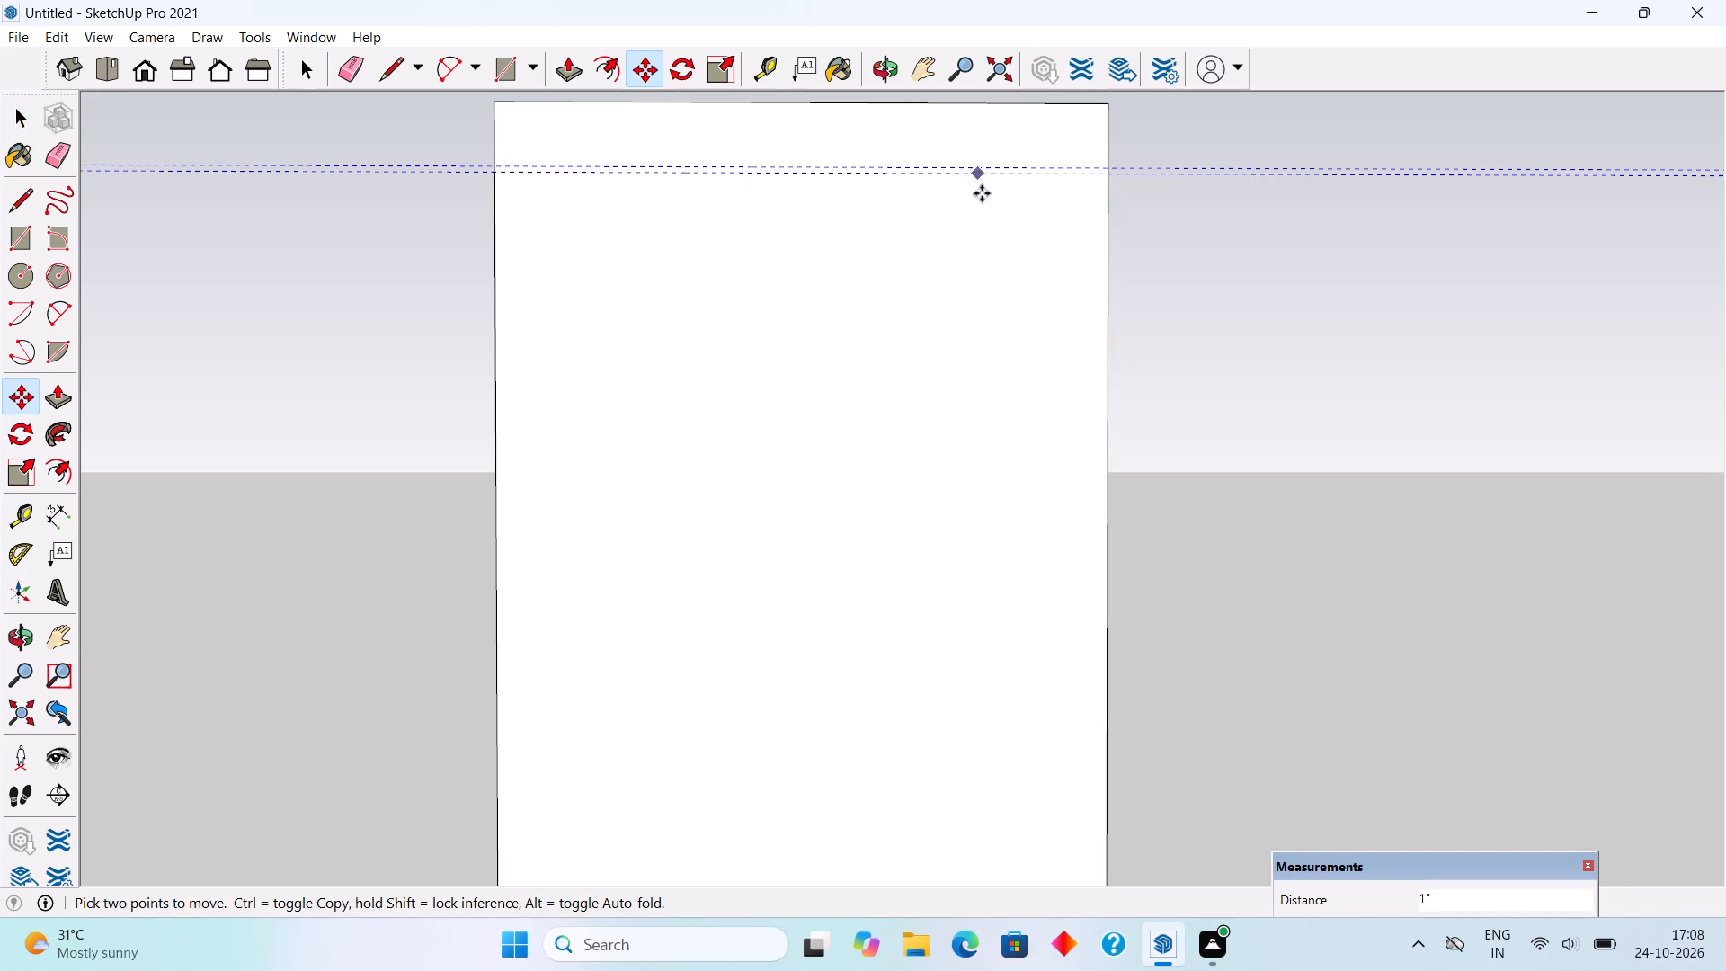
{"action": "type", "text": "1'"}
{"action": "key", "text": "Return"}
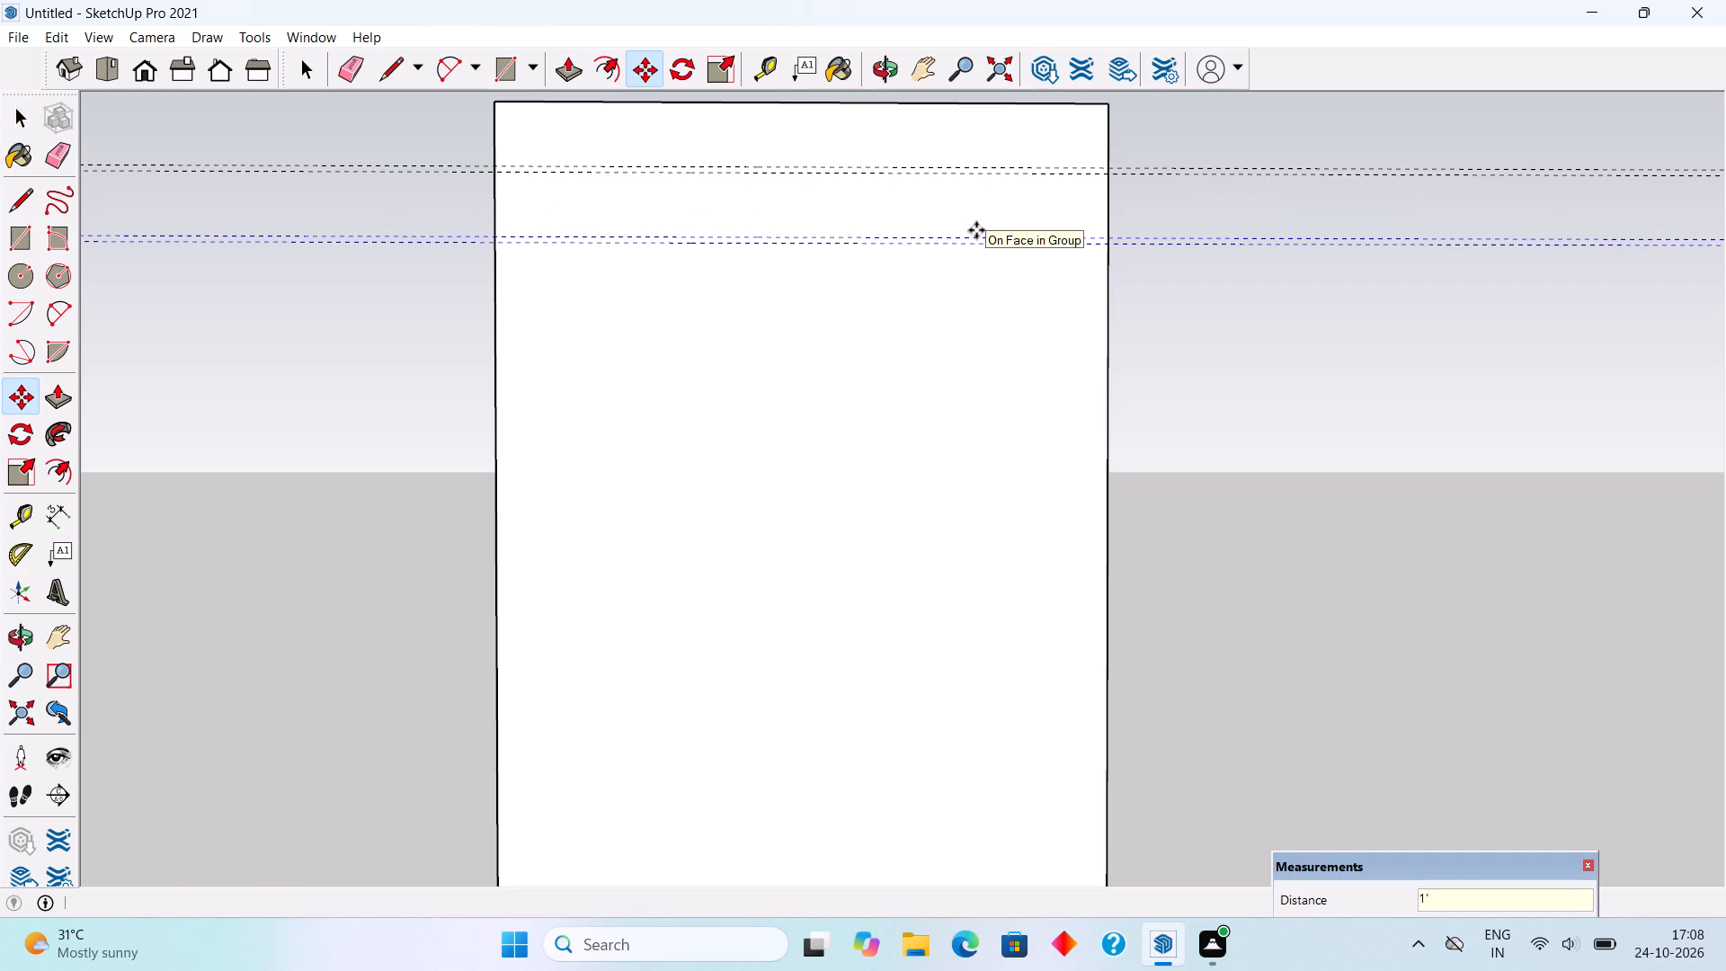
{"action": "key", "text": "x"}
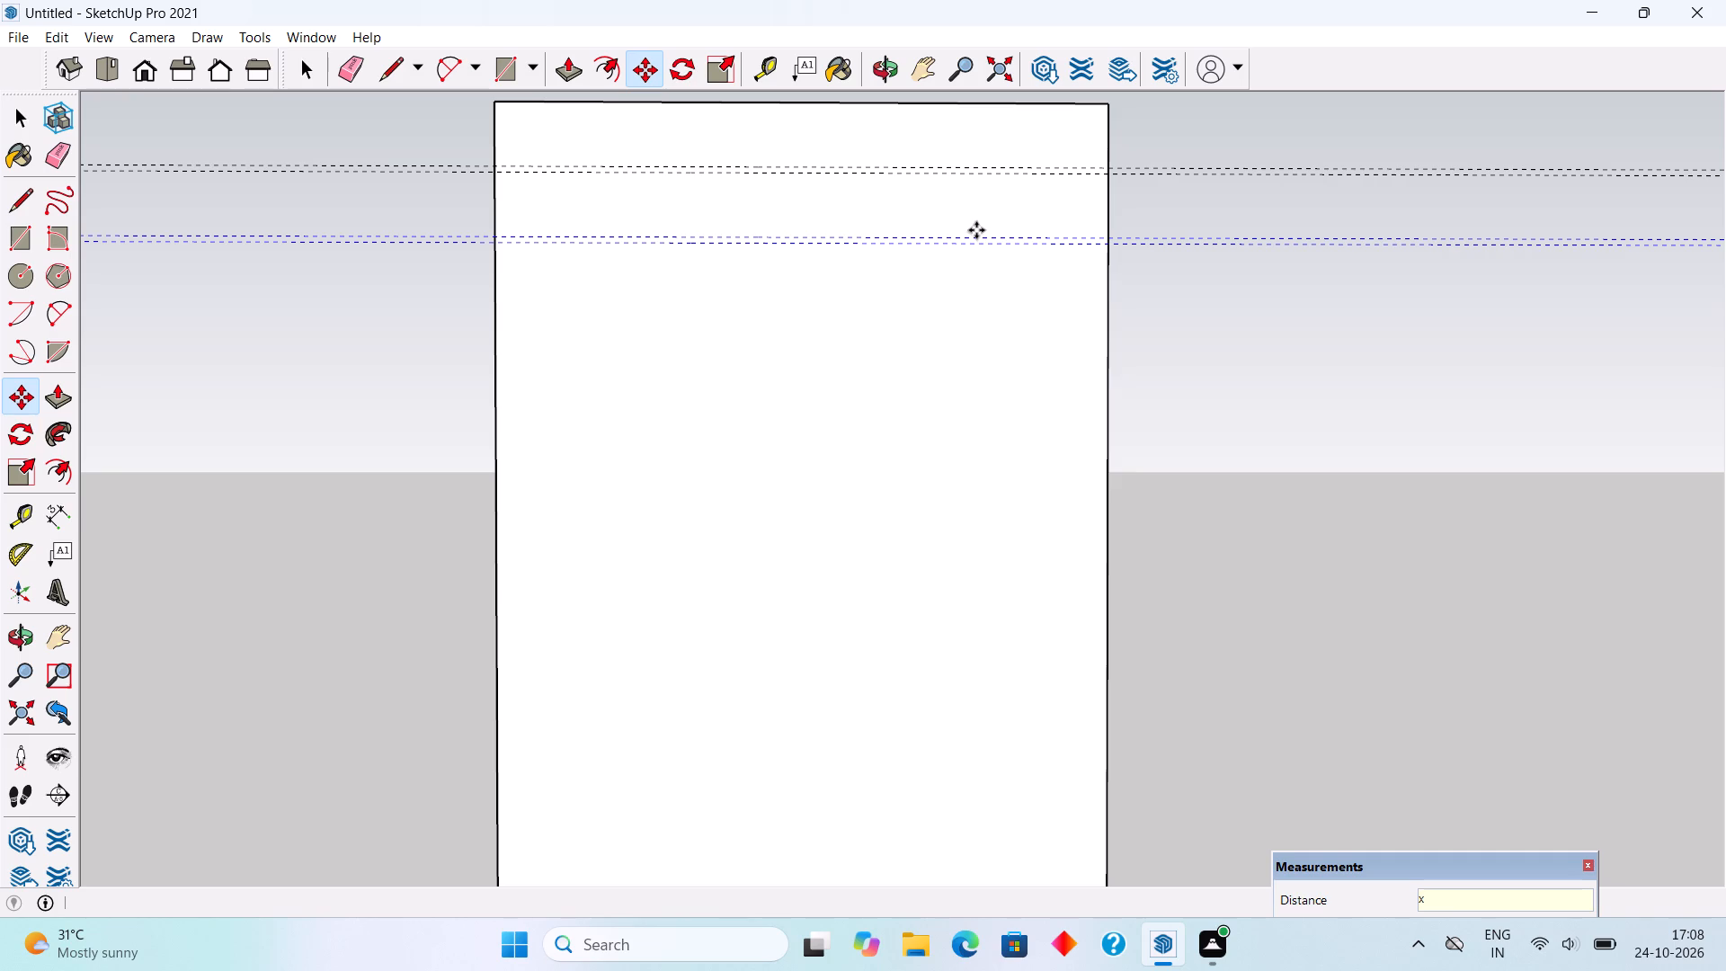
{"action": "type", "text": "30"}
{"action": "key", "text": "Return"}
{"action": "scroll", "coordinate": [975, 233], "scroll_direction": "down", "scroll_amount": 13}
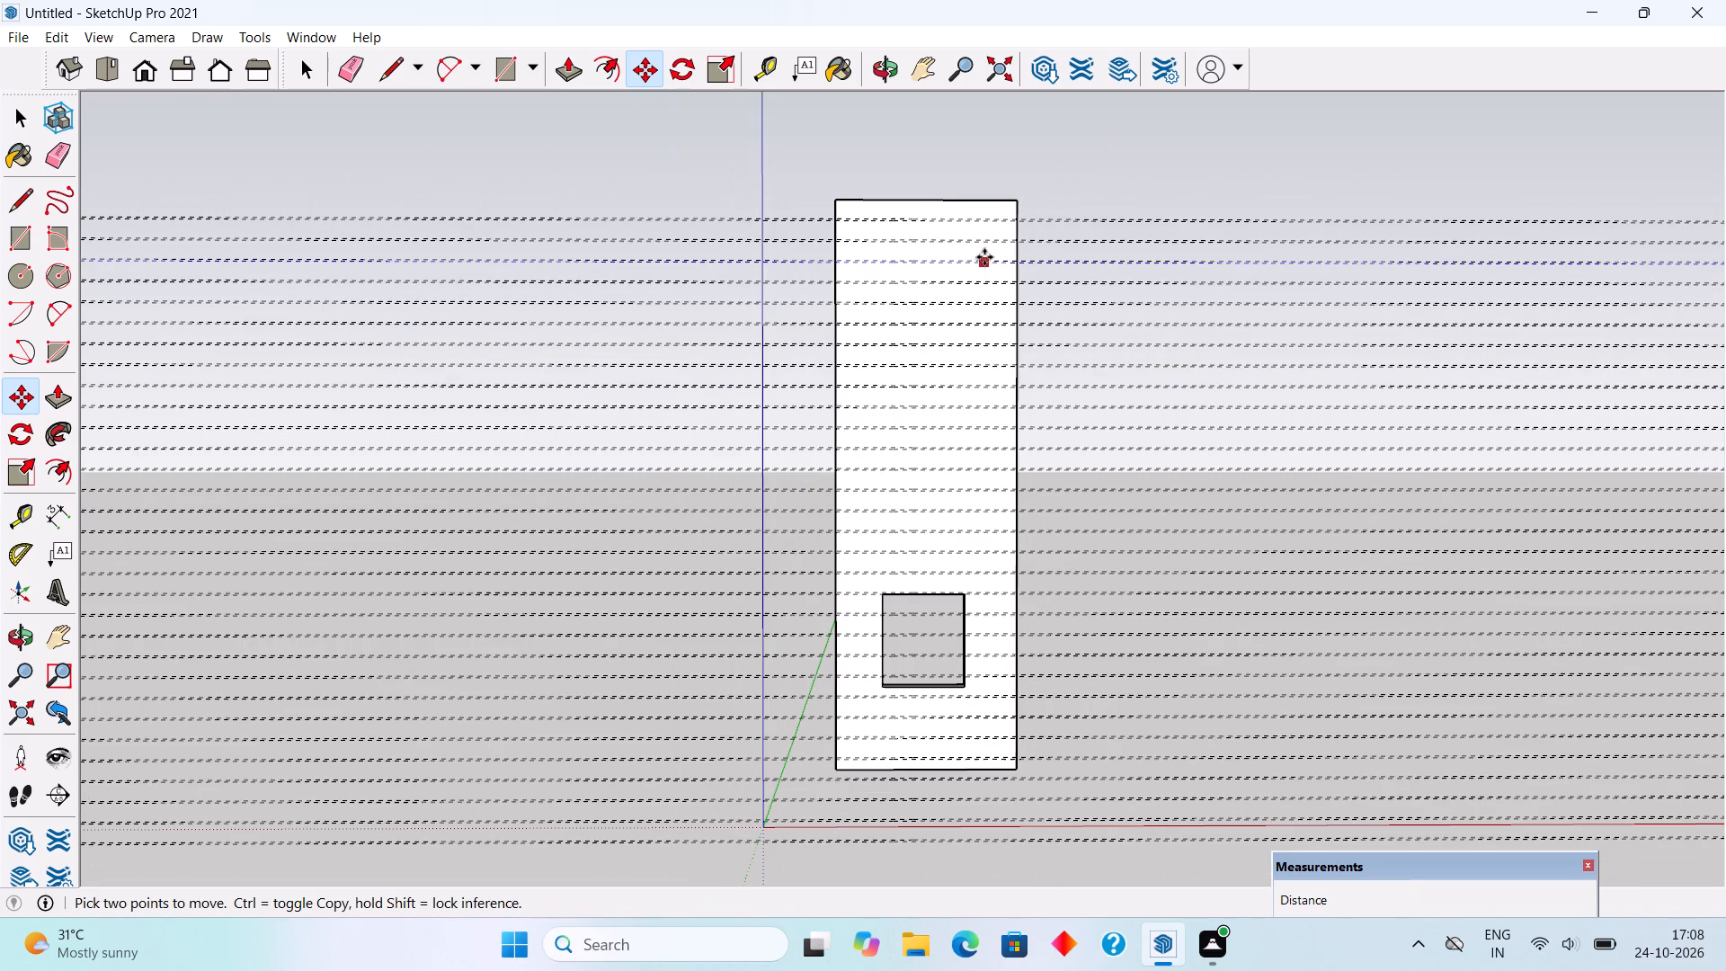
{"action": "key", "text": "space"}
Inside the wall group, draw 1" by 8' 9" rectangles across the front face between the top four guide pairs.
{"action": "scroll", "coordinate": [989, 192], "scroll_direction": "up", "scroll_amount": 5}
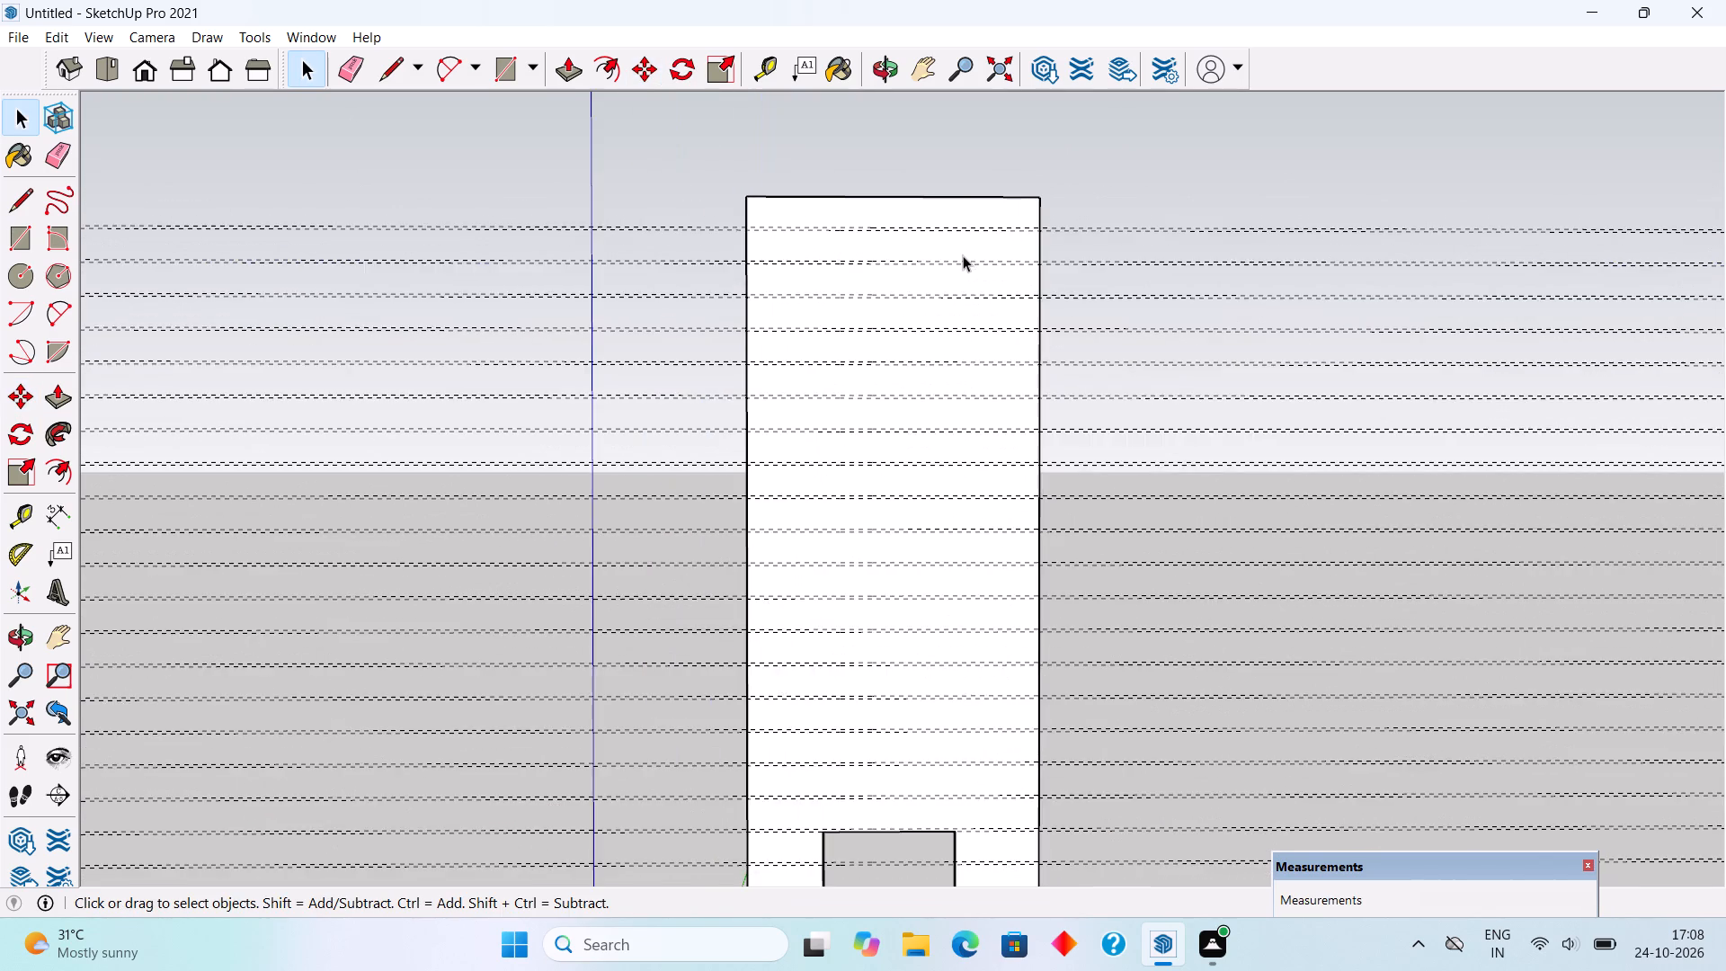
{"action": "scroll", "coordinate": [963, 255], "scroll_direction": "up", "scroll_amount": 4}
{"action": "scroll", "coordinate": [645, 254], "scroll_direction": "up", "scroll_amount": 1}
{"action": "middle_click_drag", "start_coordinate": [628, 246], "coordinate": [743, 332]}
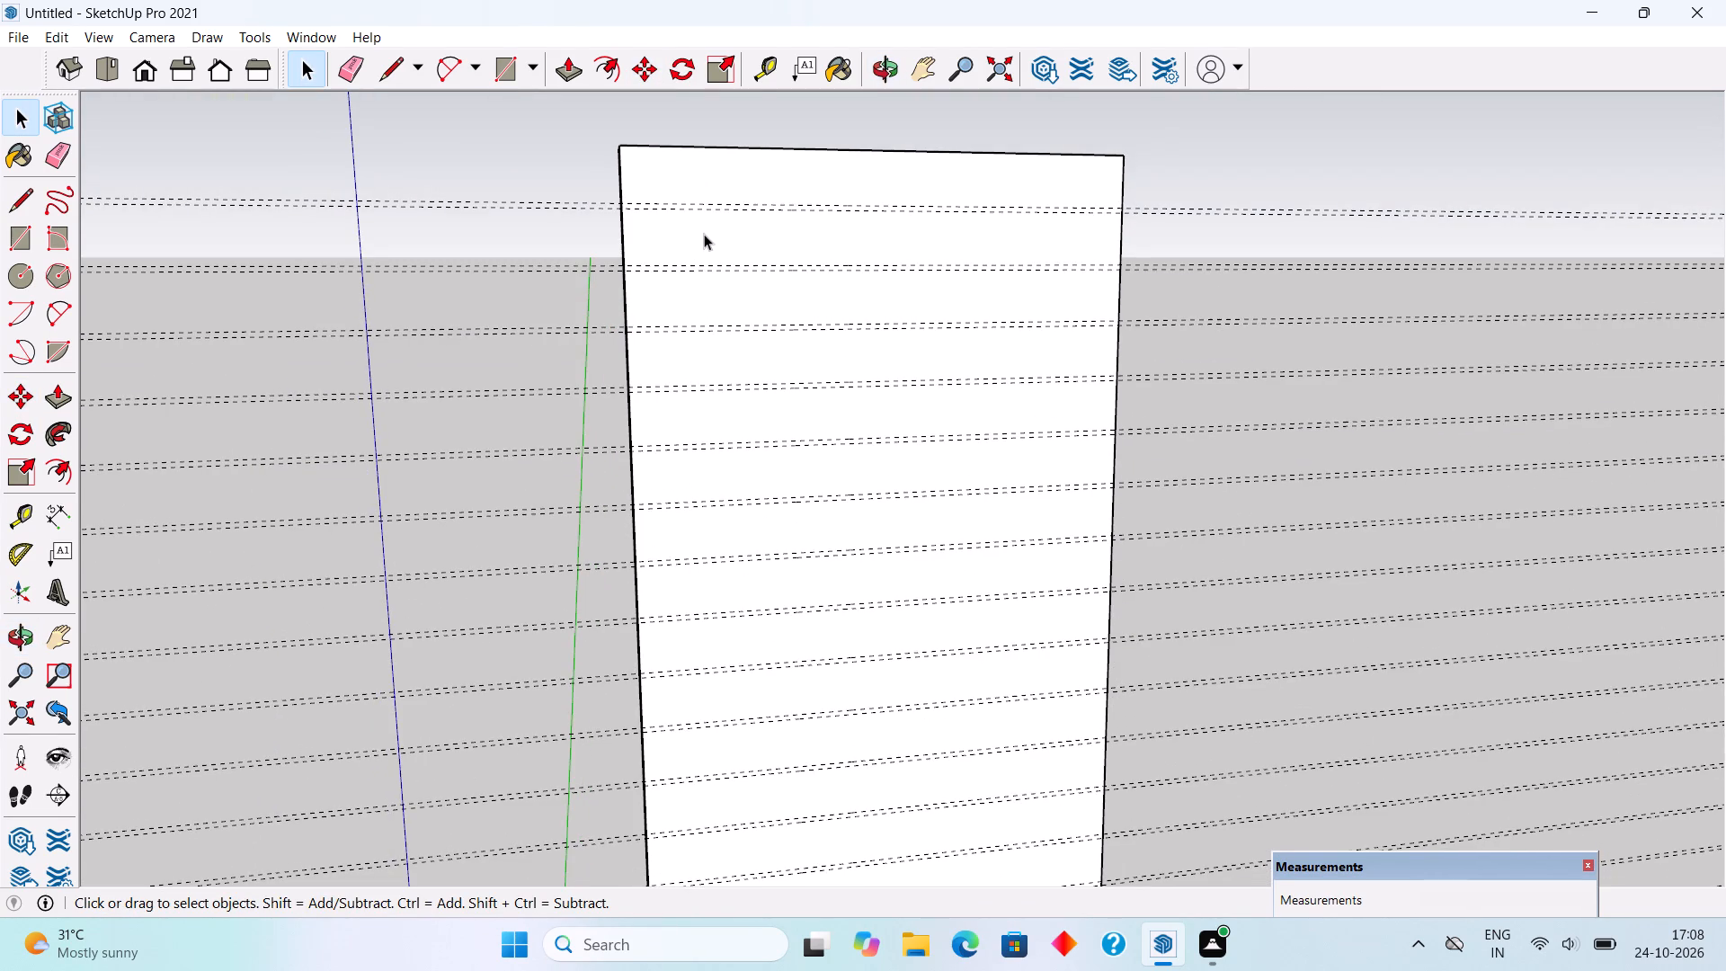
{"action": "triple_click", "coordinate": [704, 234]}
{"action": "scroll", "coordinate": [703, 234], "scroll_direction": "up", "scroll_amount": 1}
{"action": "key", "text": "r"}
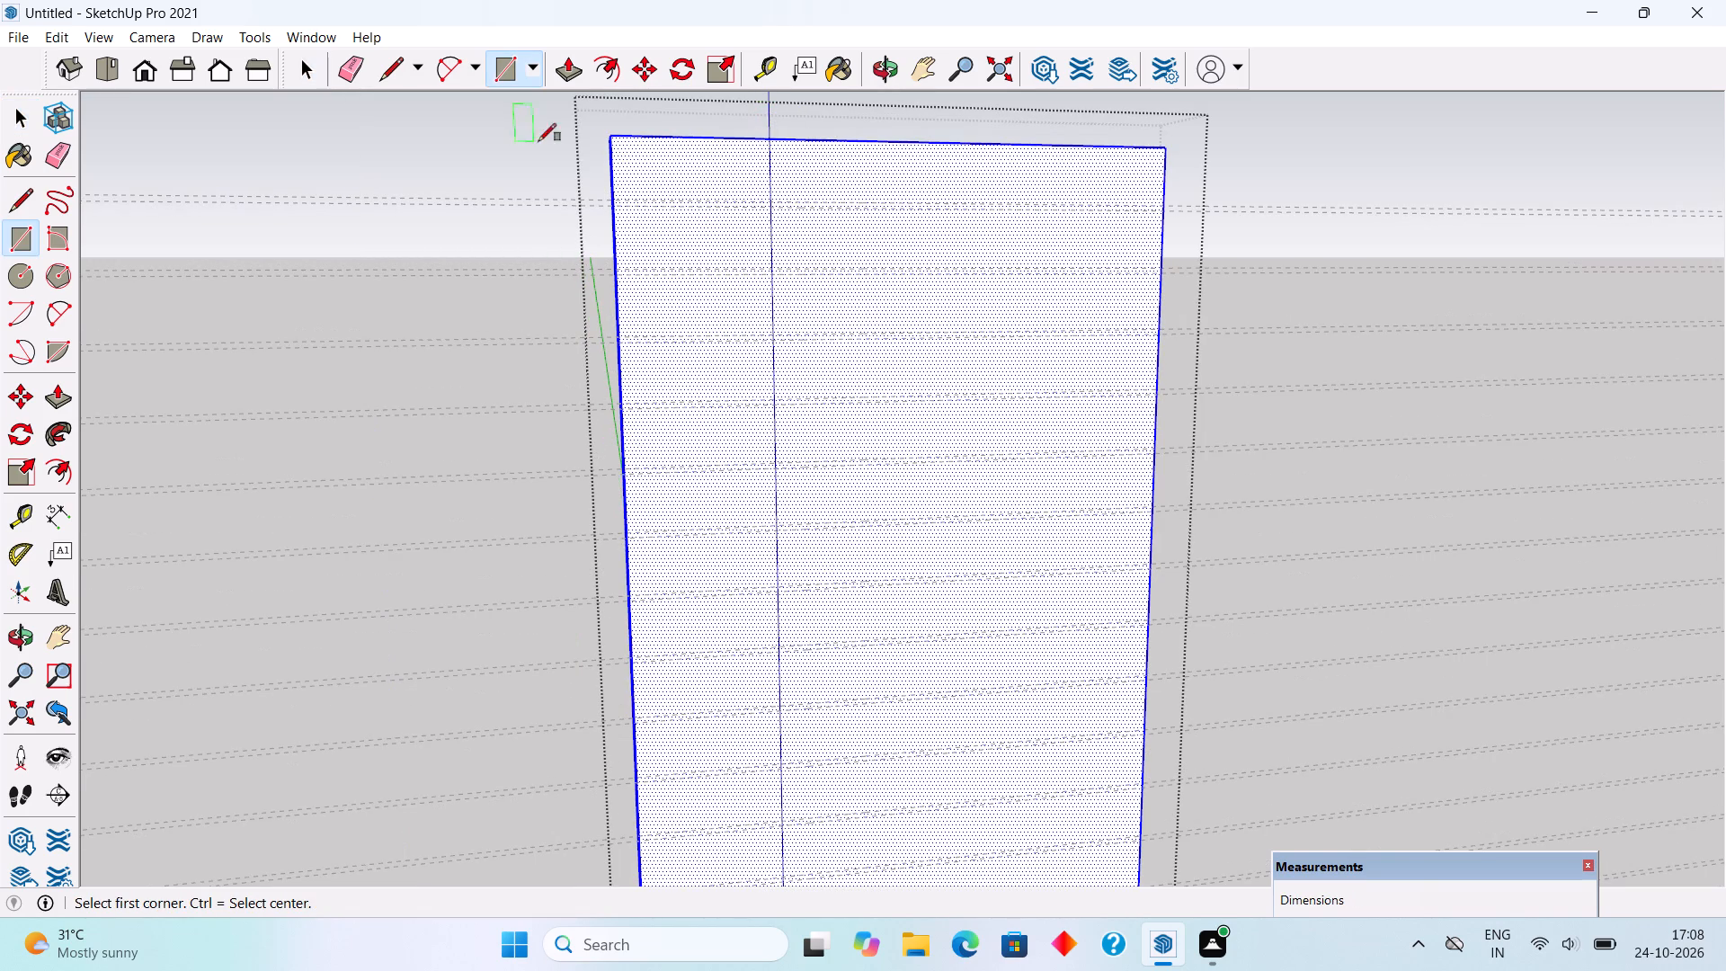
{"action": "scroll", "coordinate": [618, 225], "scroll_direction": "up", "scroll_amount": 5}
{"action": "left_click", "coordinate": [614, 182]}
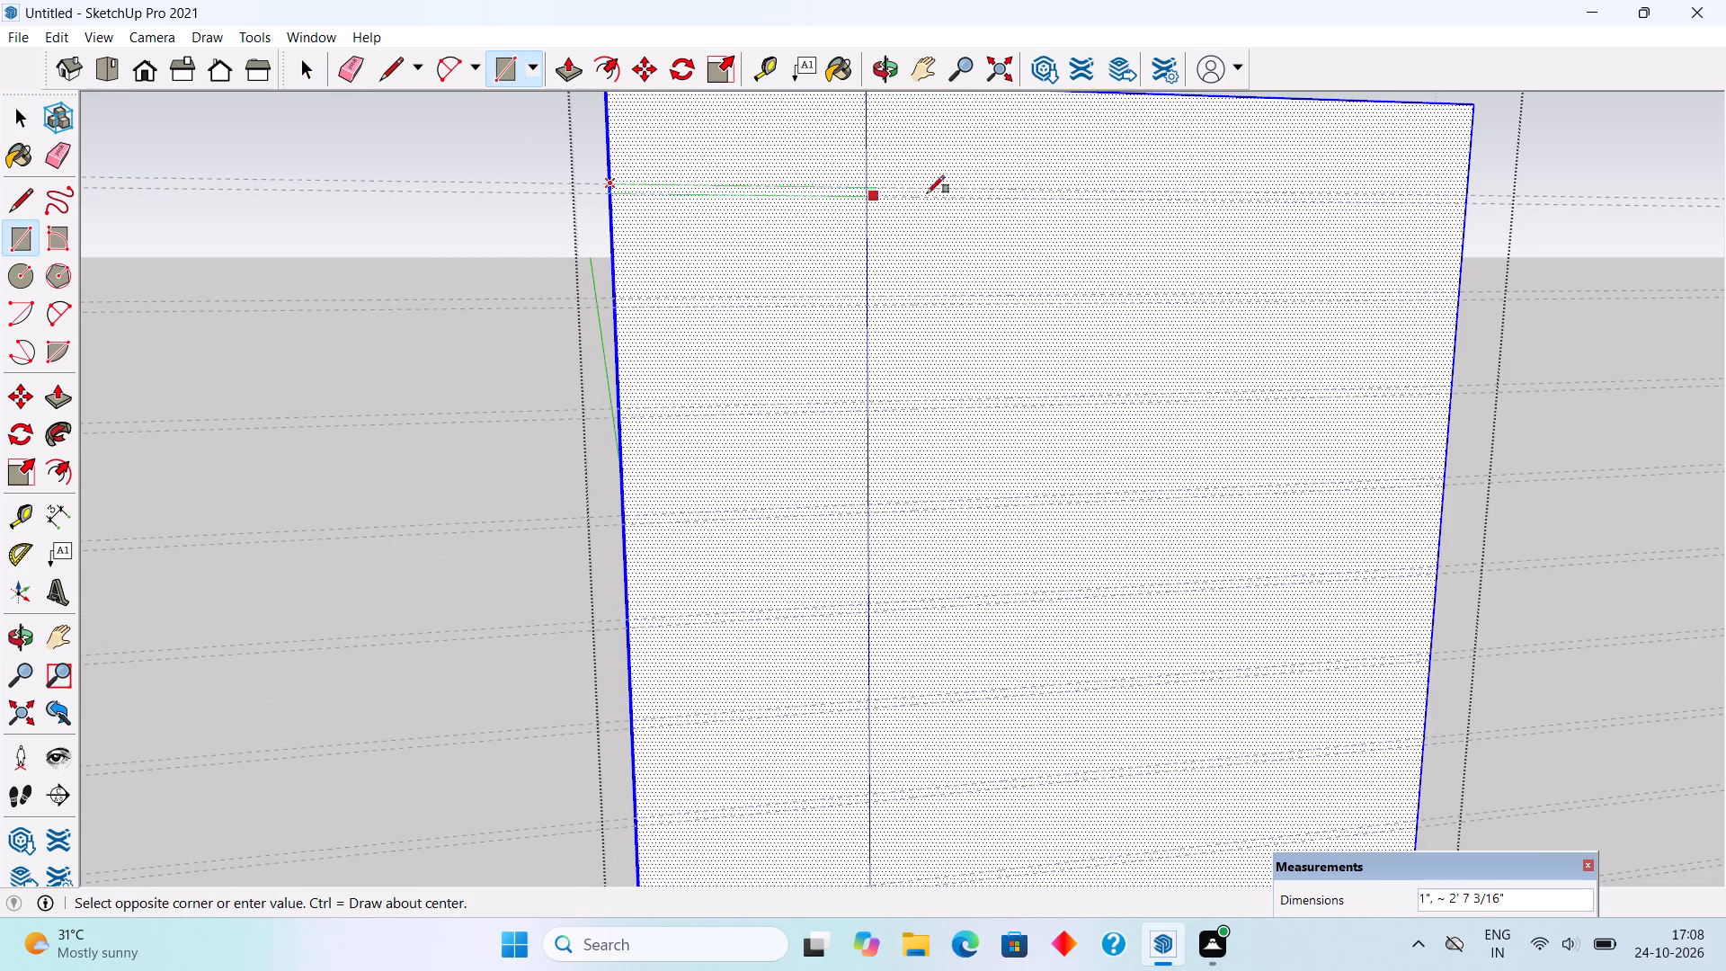
{"action": "left_click", "coordinate": [1468, 206]}
{"action": "left_click", "coordinate": [609, 295]}
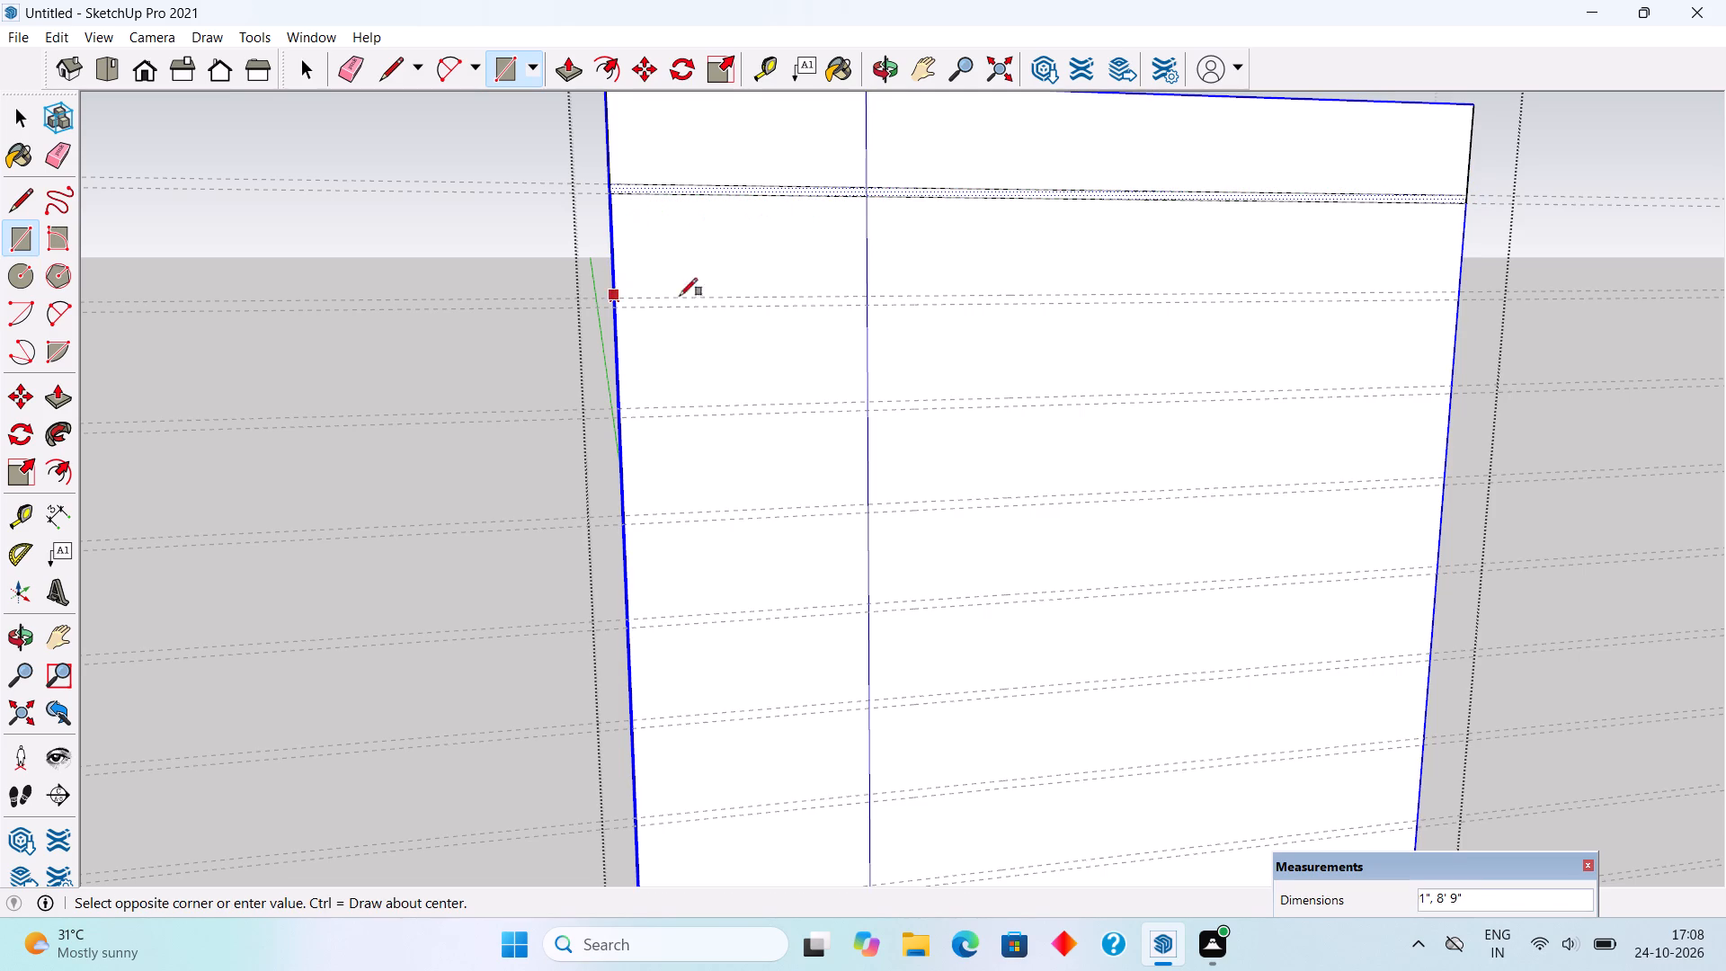
{"action": "left_click", "coordinate": [1457, 304]}
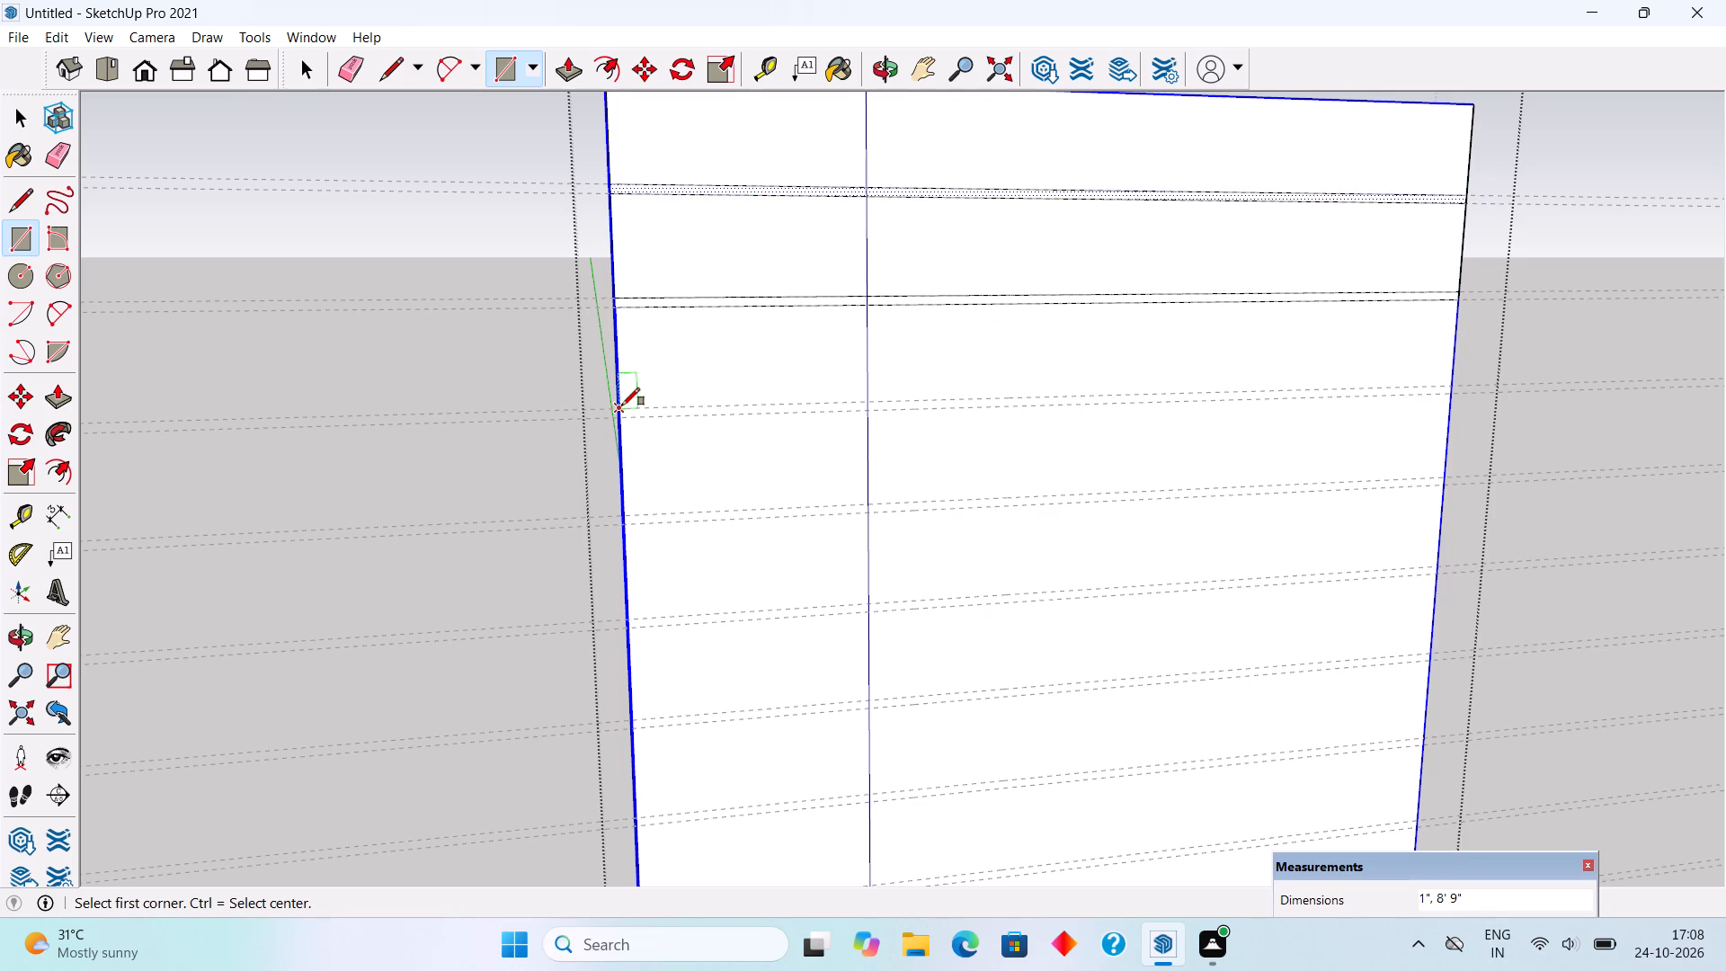
{"action": "left_click", "coordinate": [622, 405]}
{"action": "left_click", "coordinate": [1452, 395]}
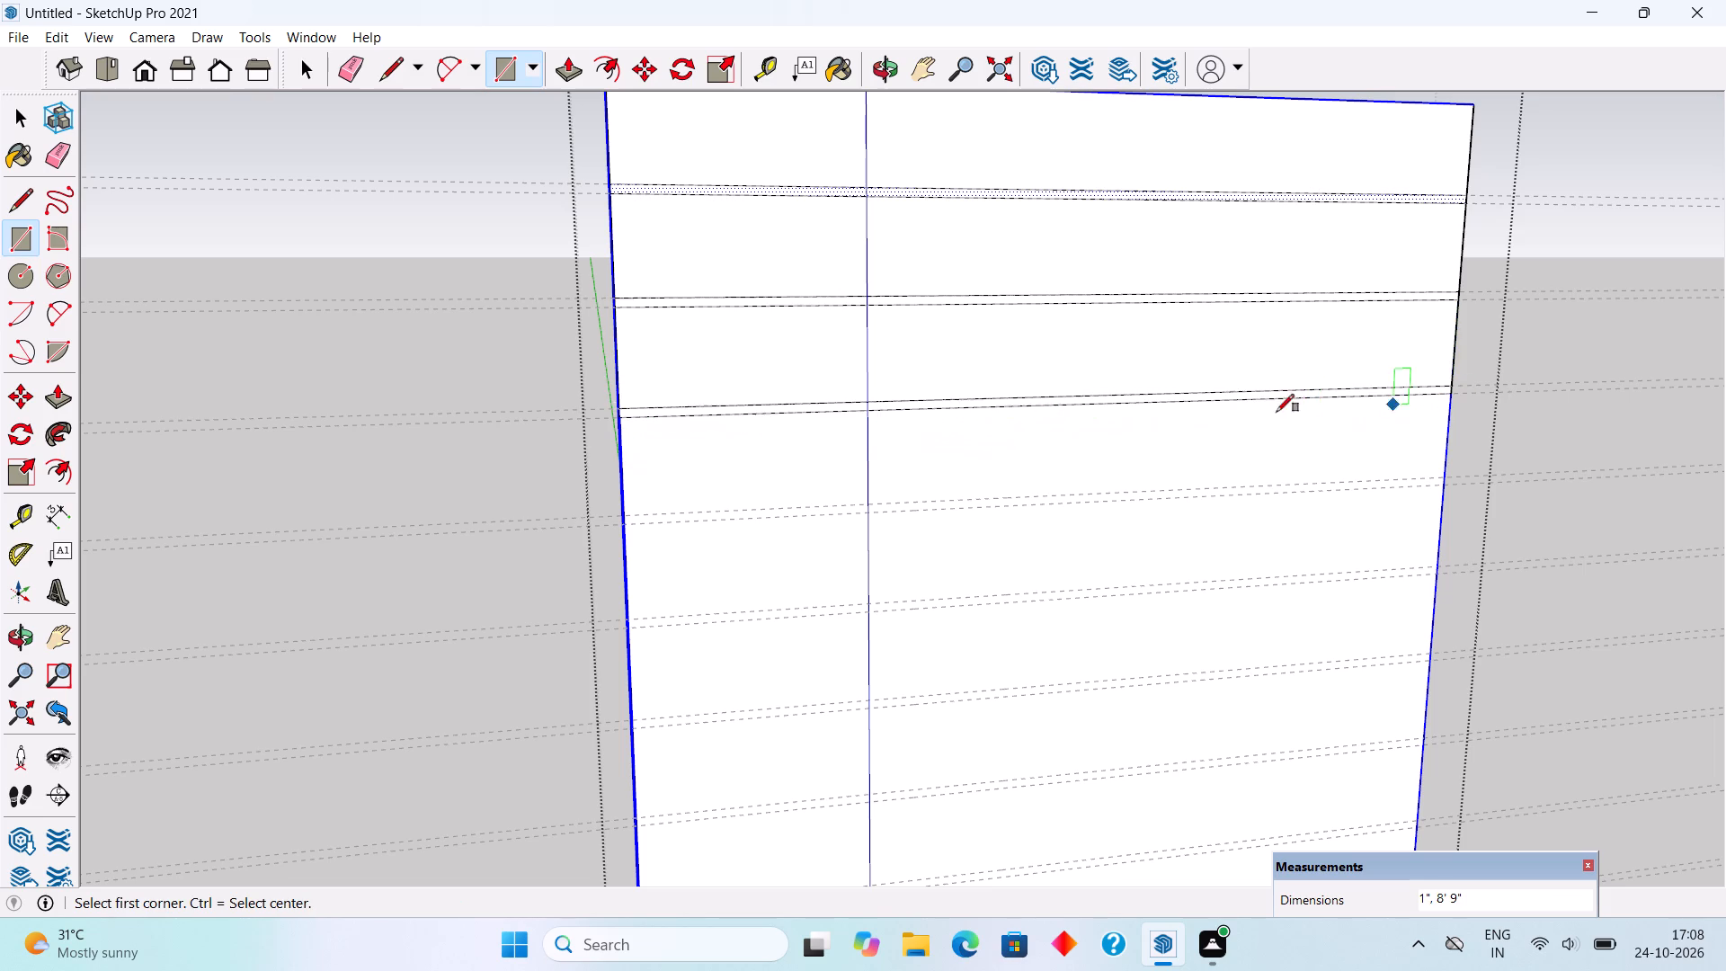
{"action": "left_click", "coordinate": [626, 511]}
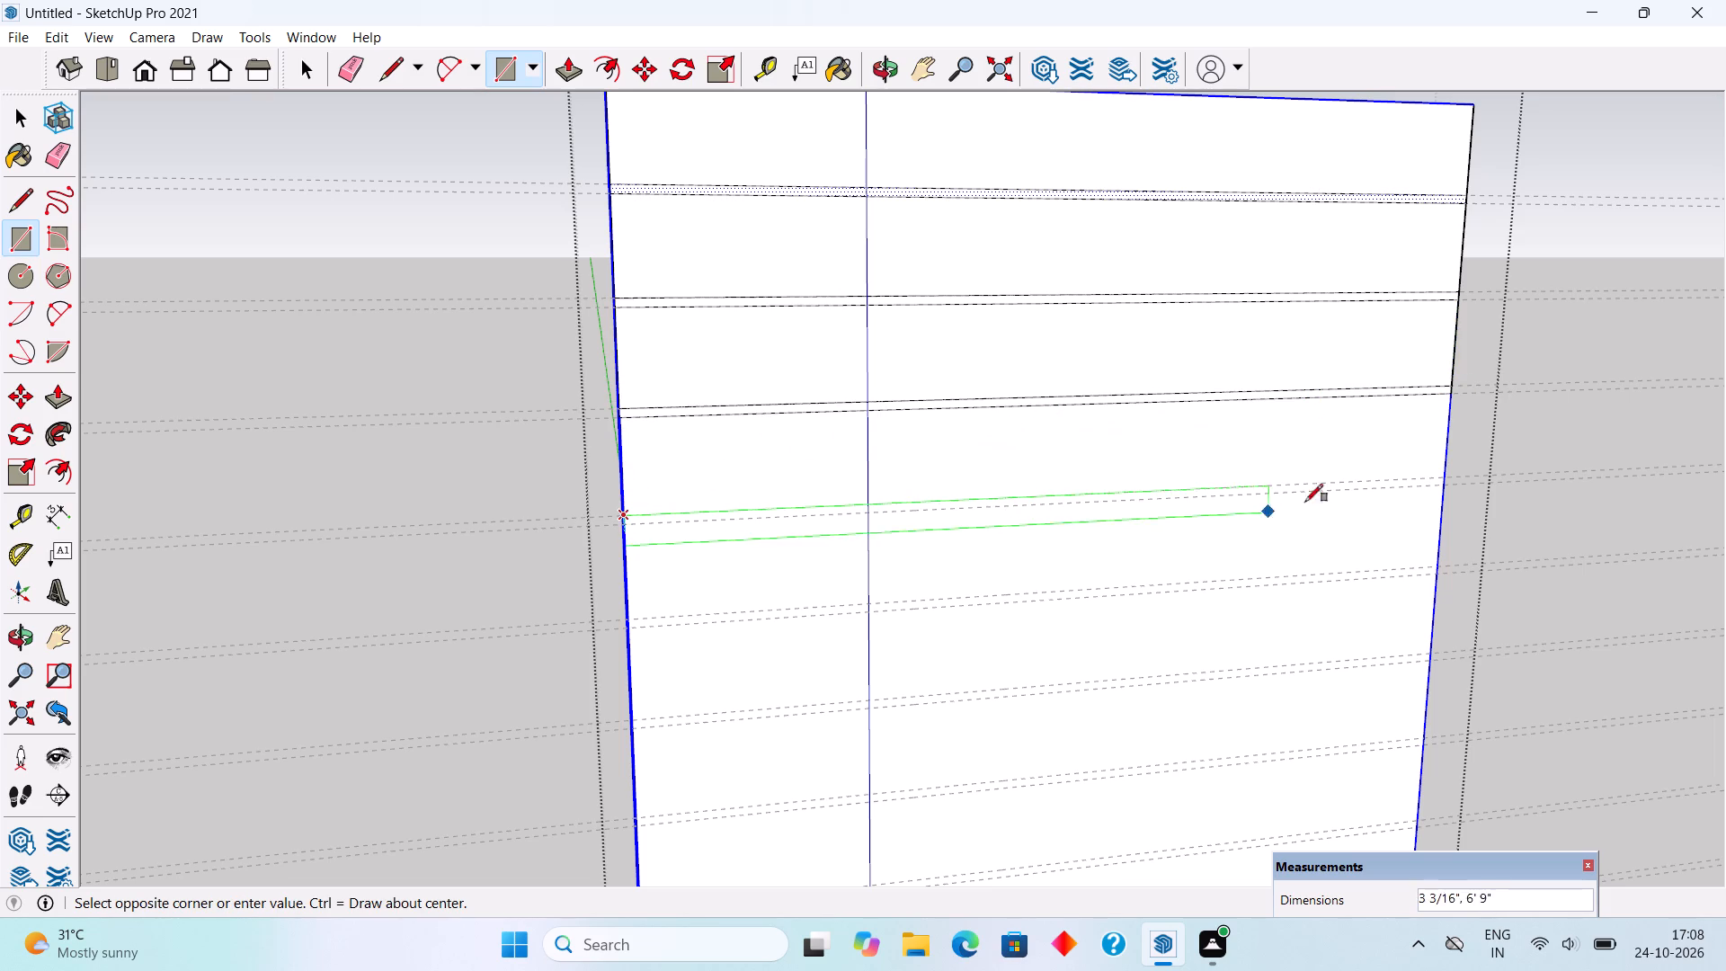
{"action": "left_click", "coordinate": [1441, 490]}
Draw 1" by 8' 9" rectangles across the wall's front face between the fifth to eighth guide pairs from the top.
{"action": "scroll", "coordinate": [1090, 363], "scroll_direction": "down", "scroll_amount": 5}
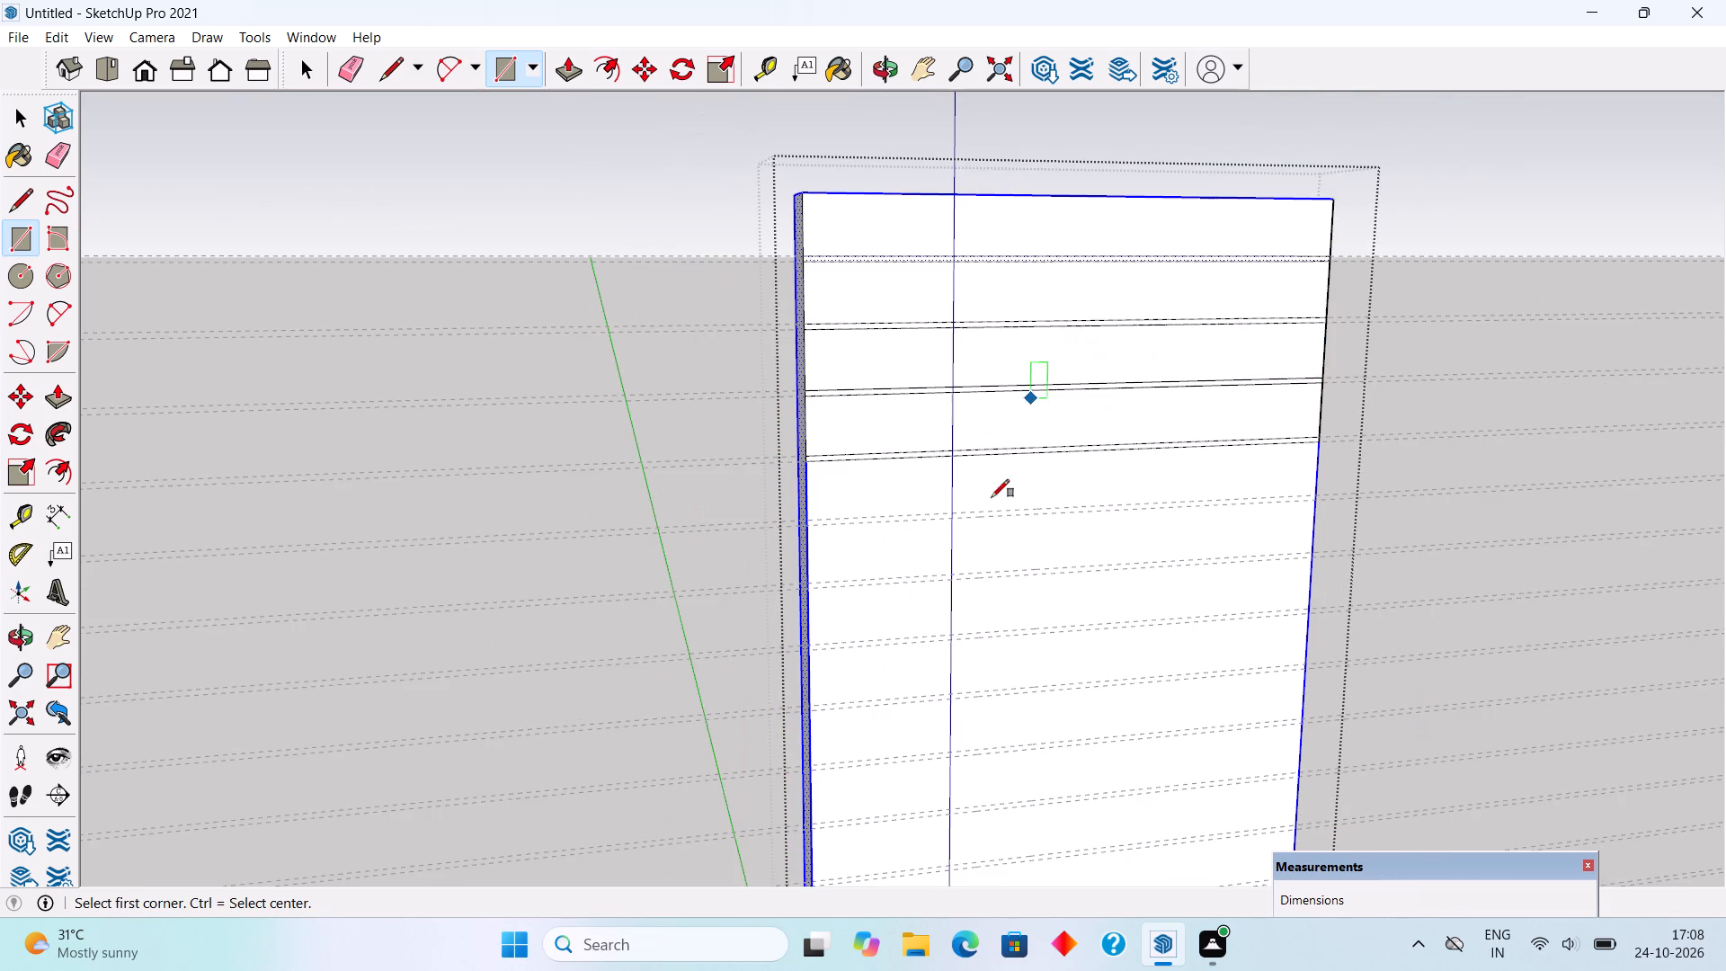
{"action": "scroll", "coordinate": [975, 771], "scroll_direction": "up", "scroll_amount": 6}
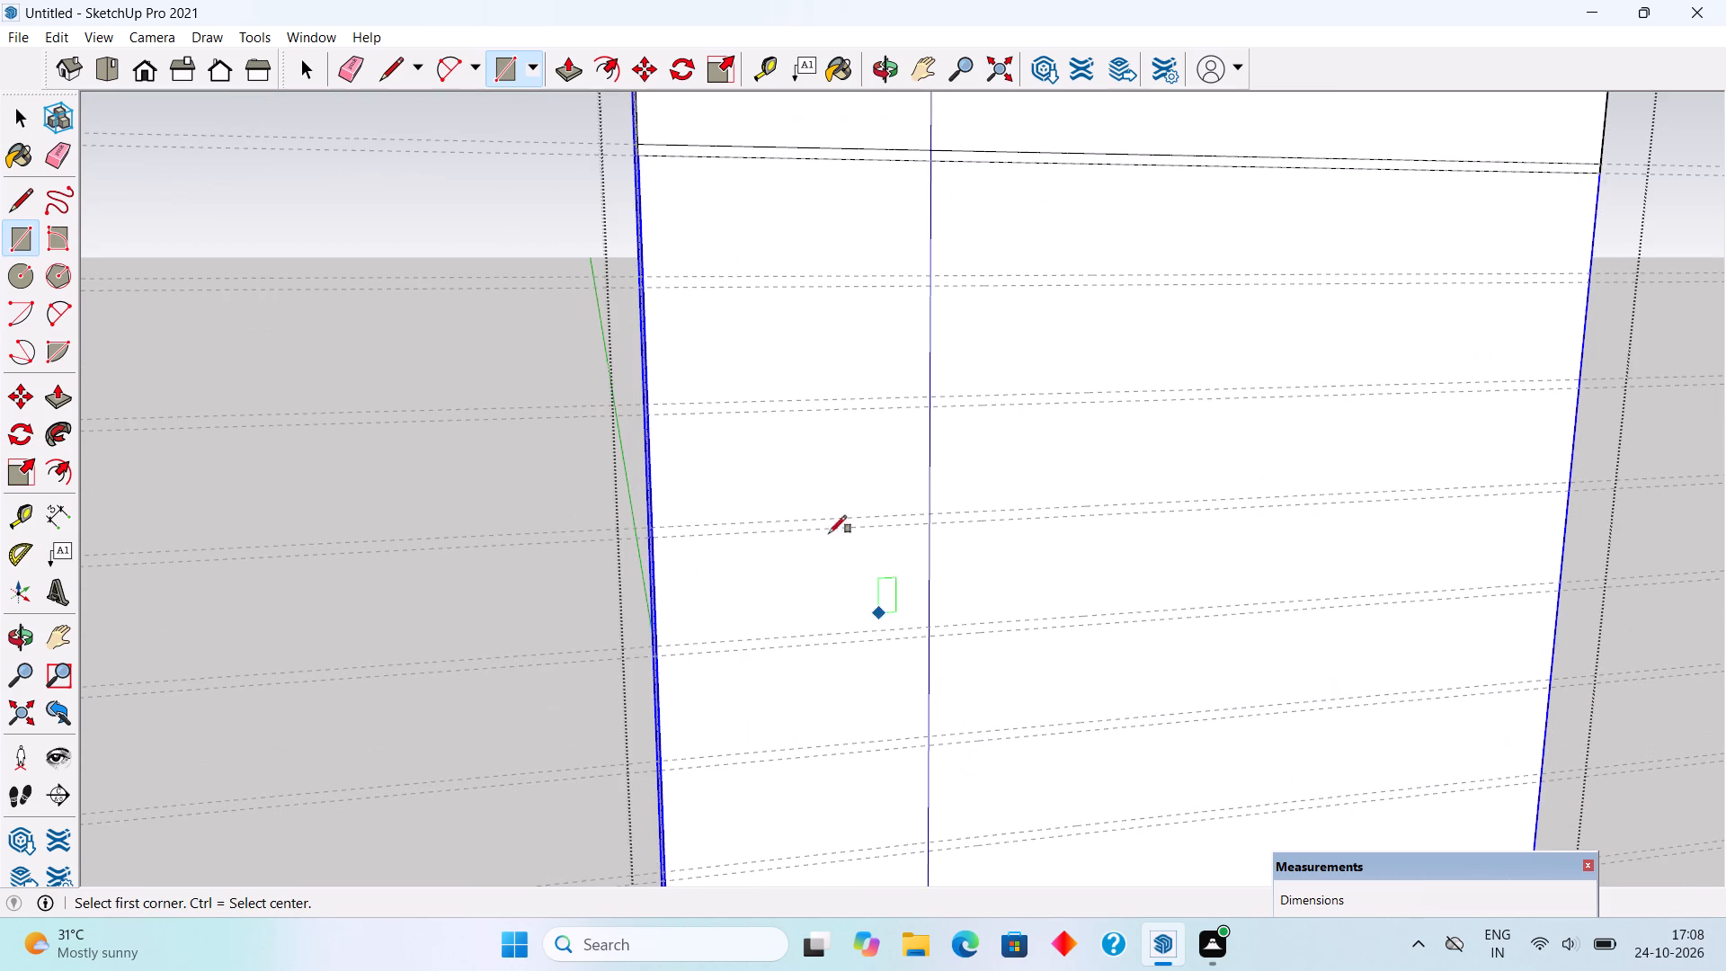
{"action": "left_click", "coordinate": [645, 272]}
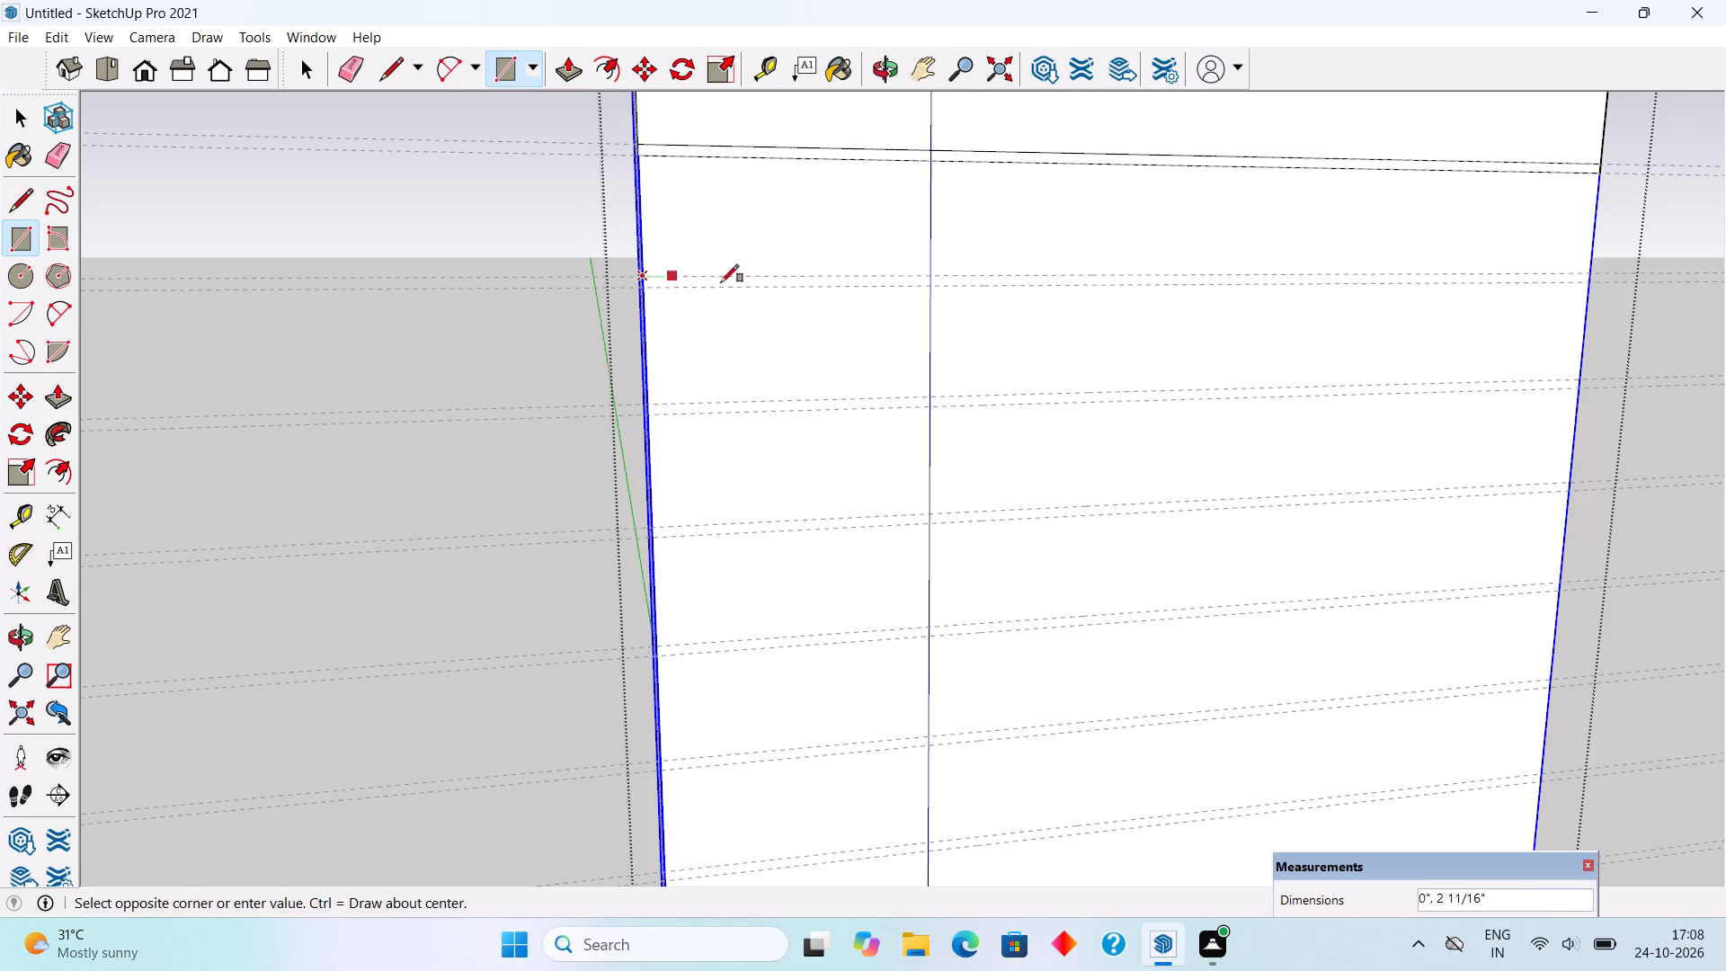
{"action": "left_click", "coordinate": [1587, 283]}
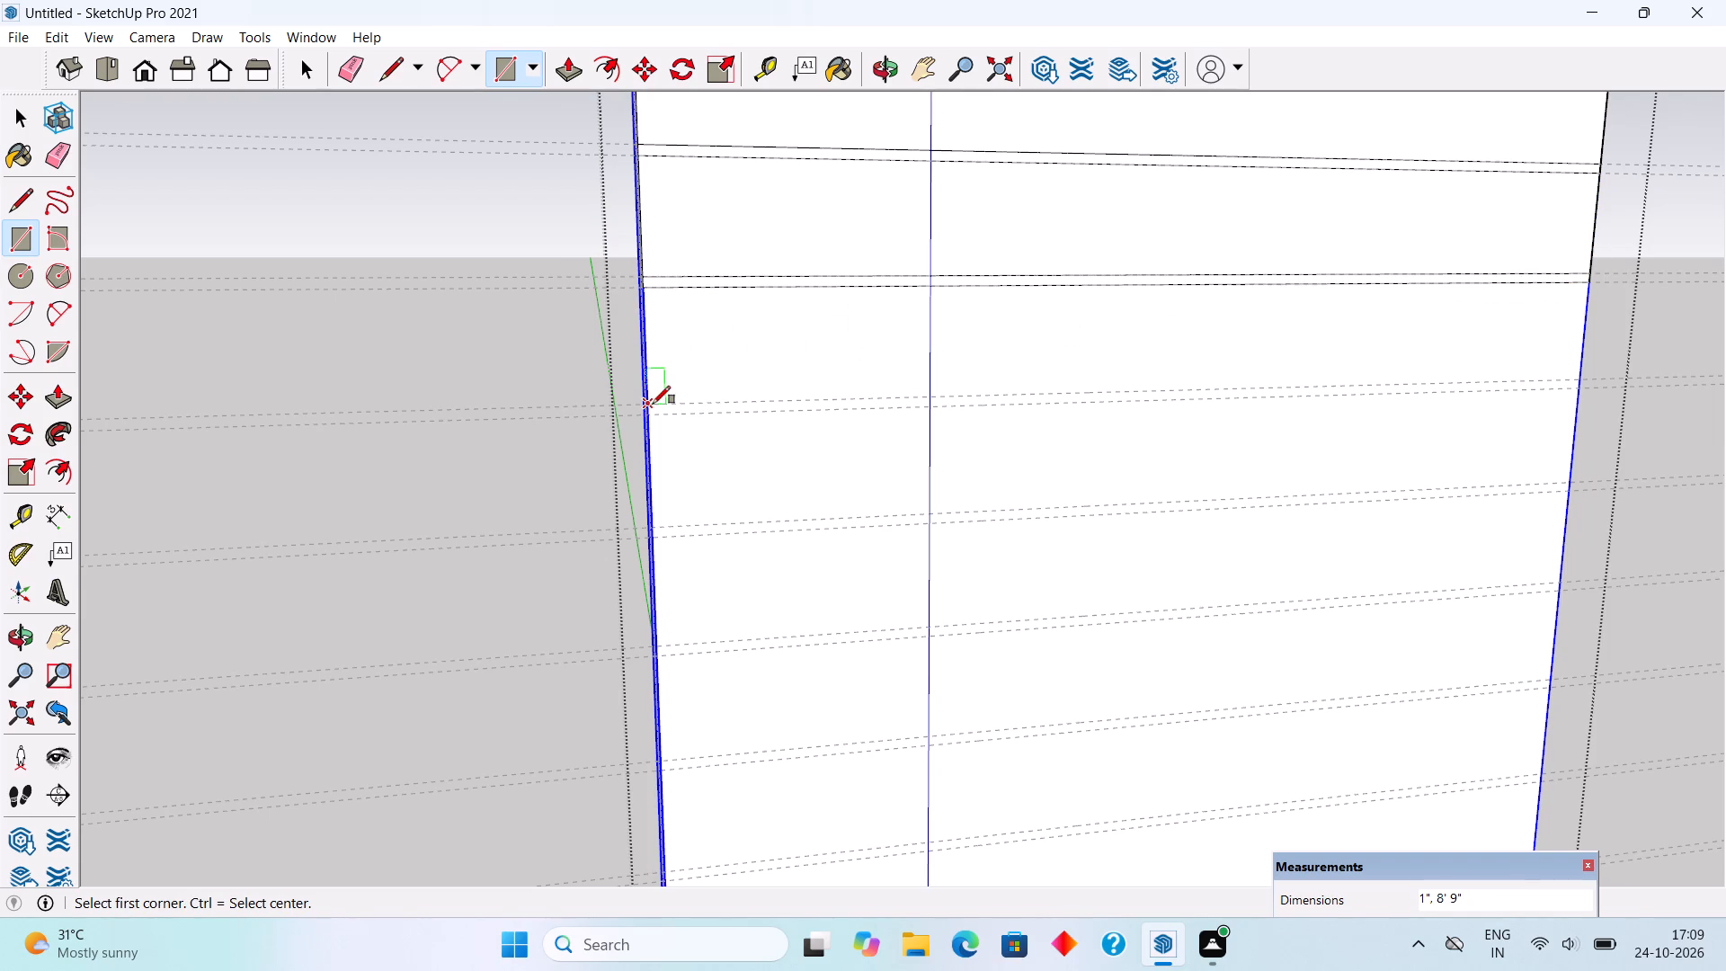
{"action": "left_click", "coordinate": [653, 404]}
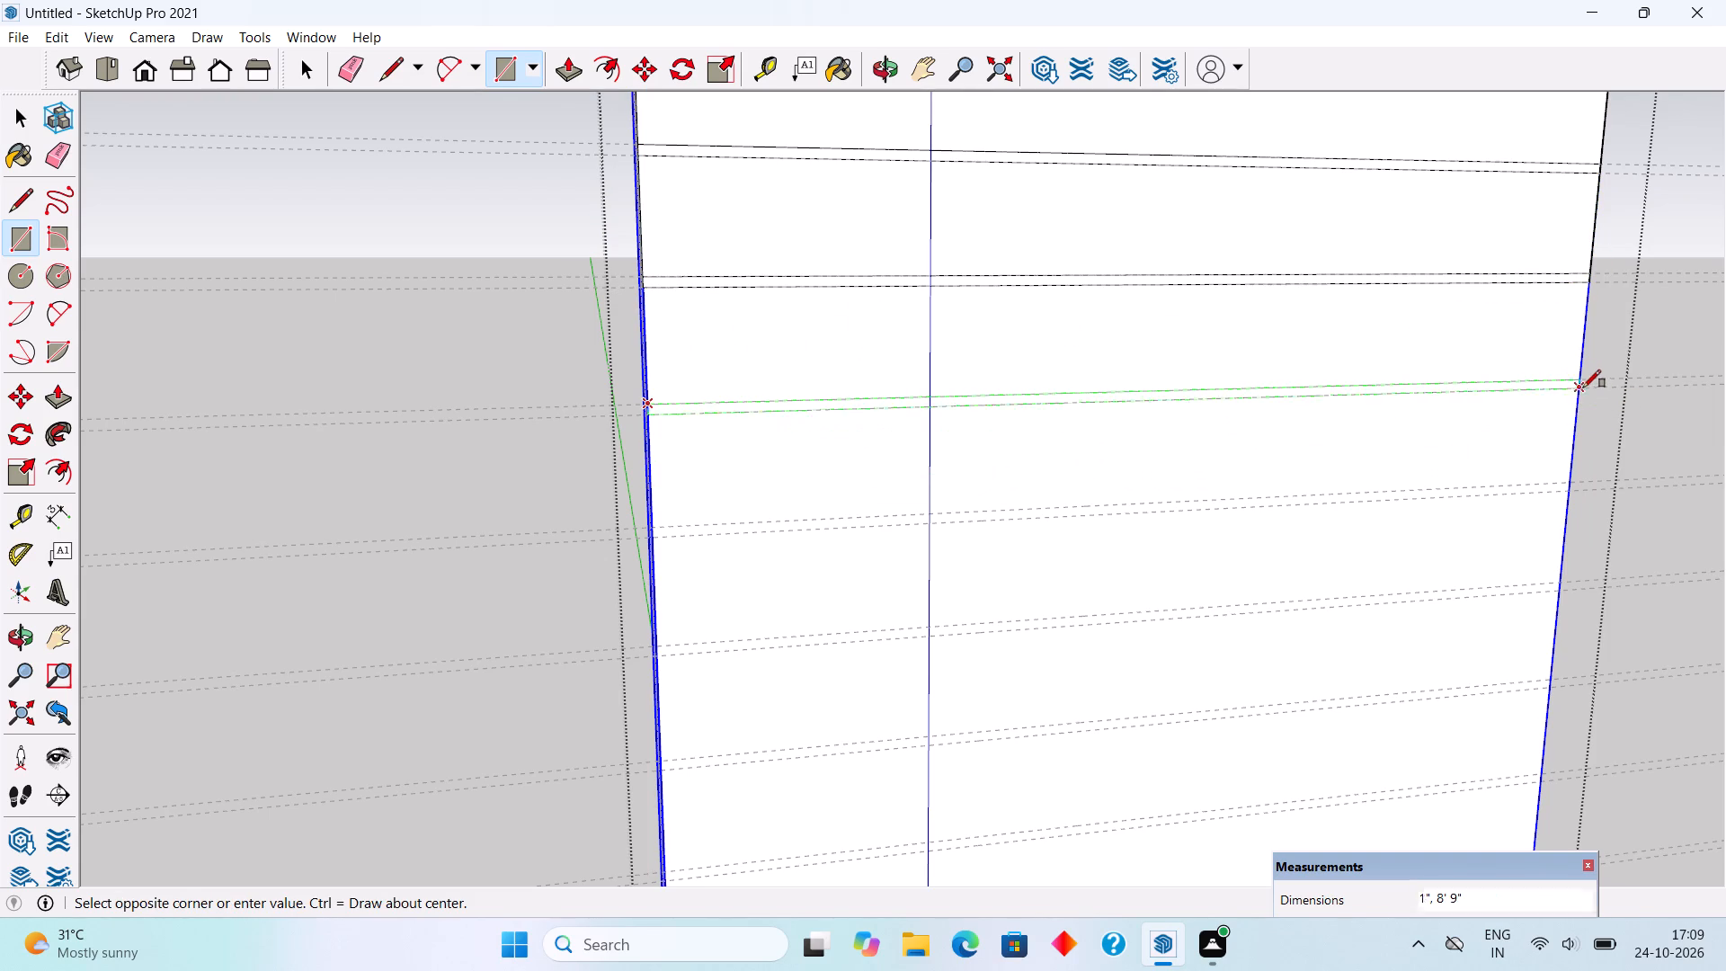
{"action": "left_click", "coordinate": [1580, 391]}
{"action": "scroll", "coordinate": [1238, 263], "scroll_direction": "down", "scroll_amount": 3}
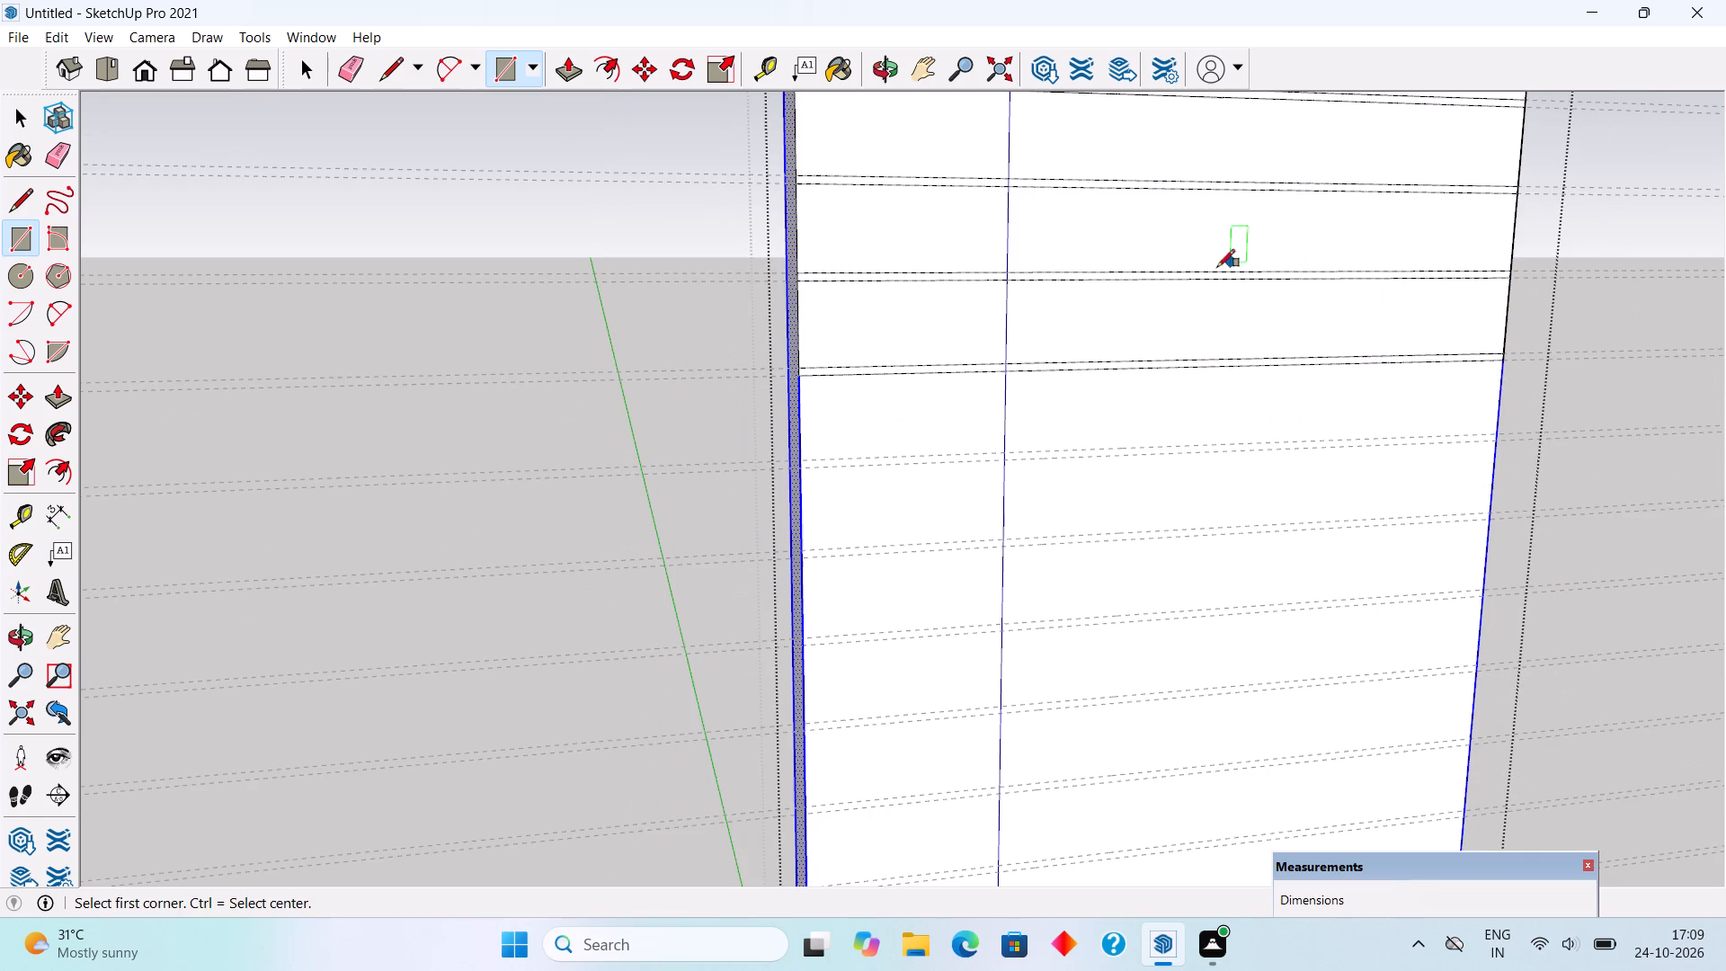
{"action": "scroll", "coordinate": [1217, 714], "scroll_direction": "up", "scroll_amount": 2}
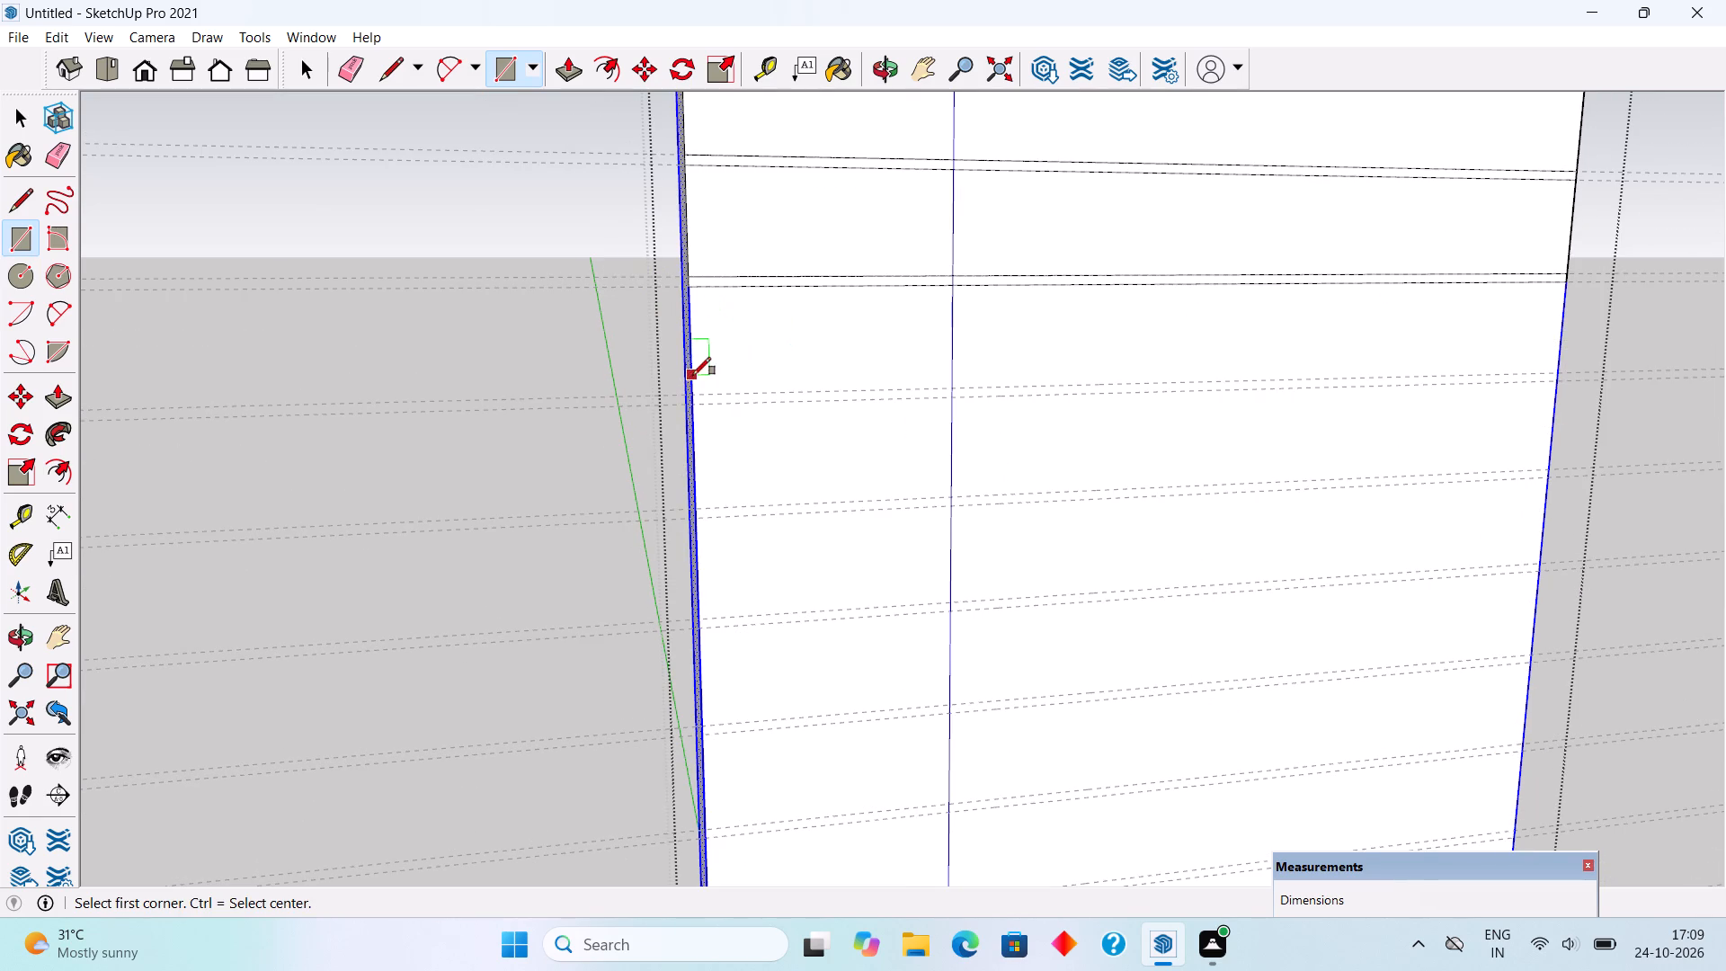
{"action": "left_click", "coordinate": [697, 394]}
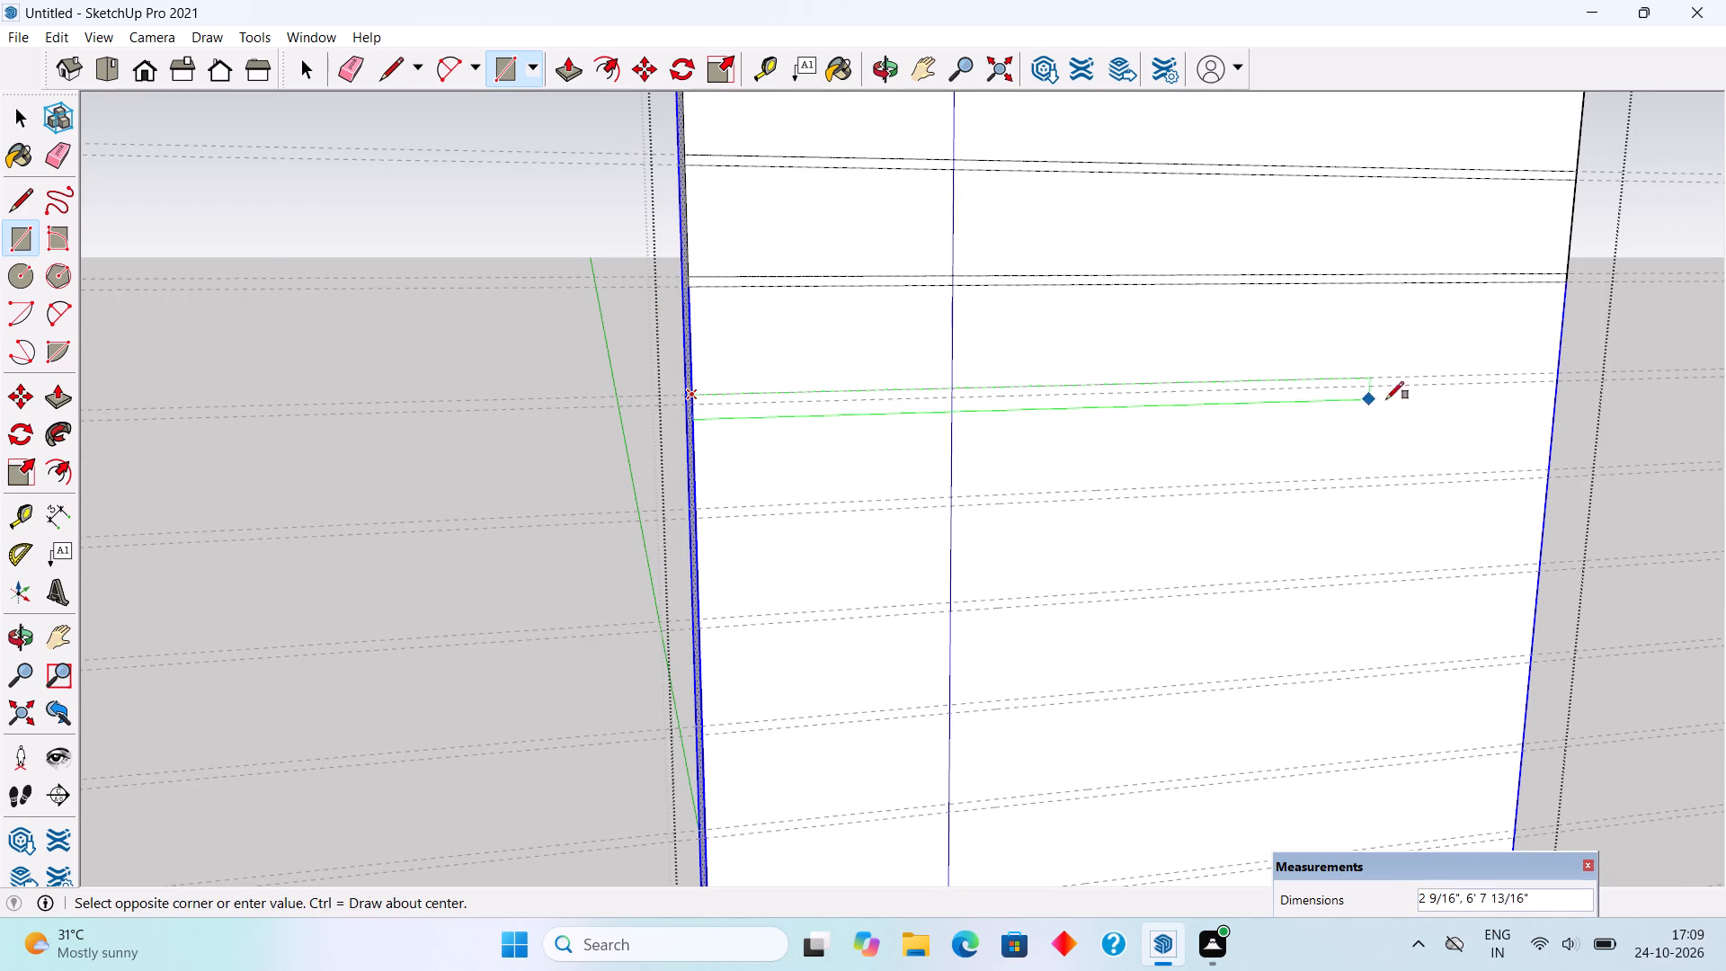
{"action": "left_click", "coordinate": [1555, 386]}
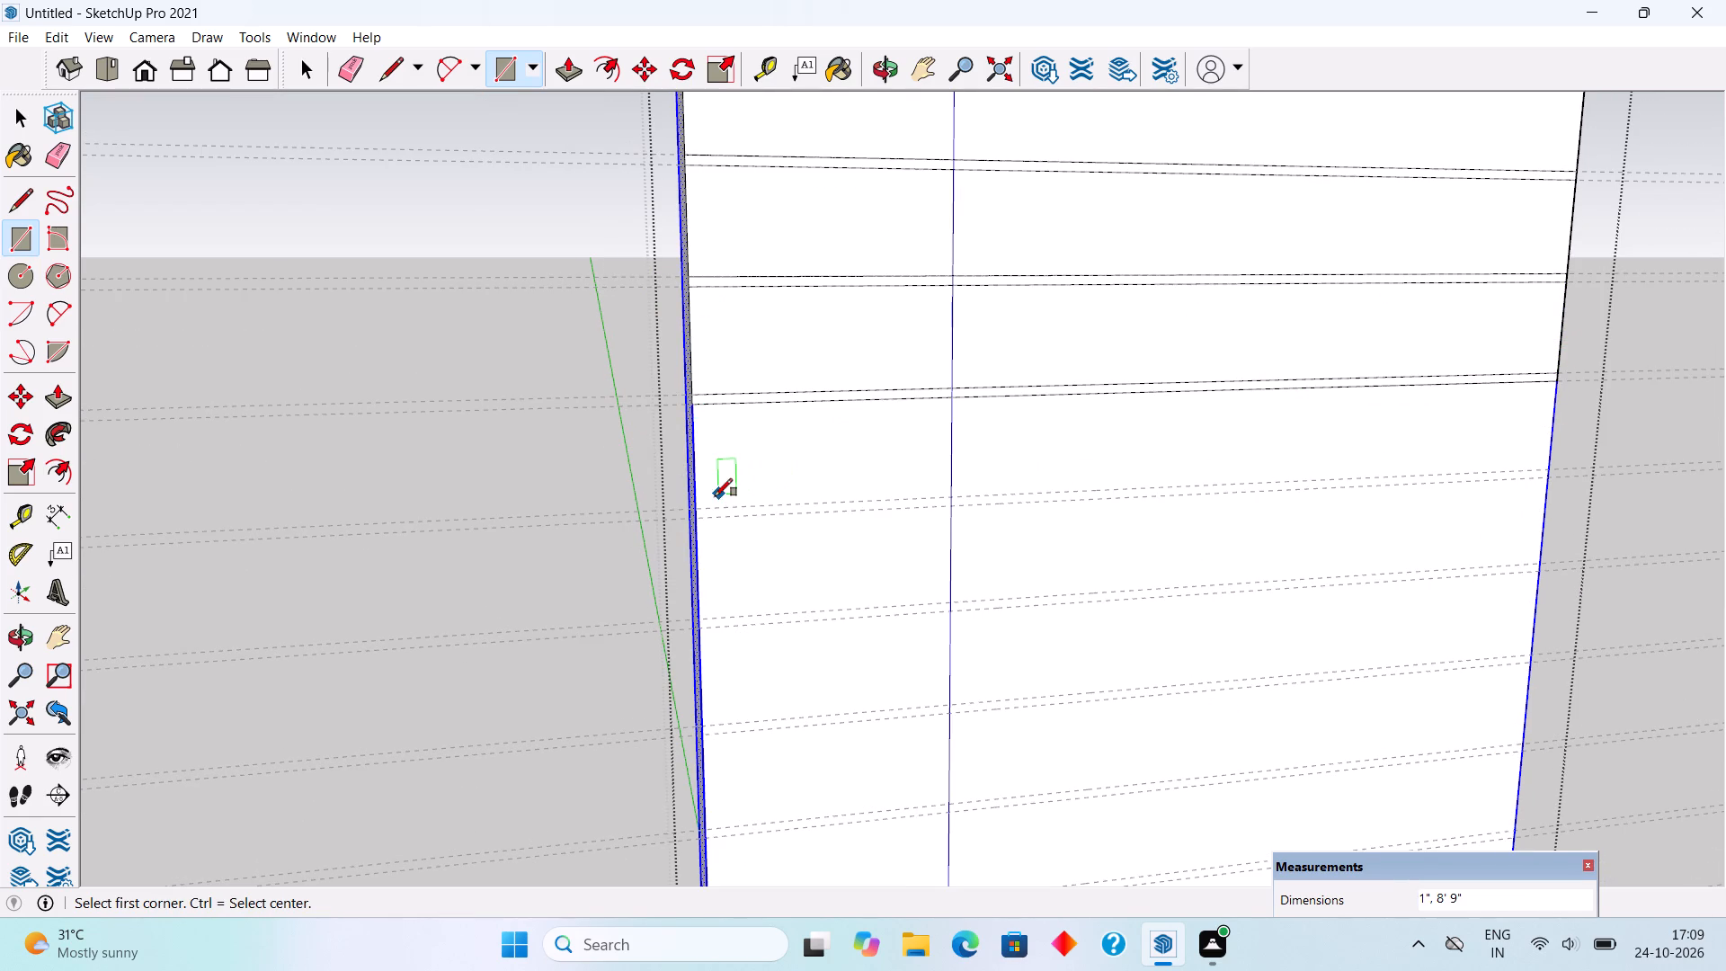
{"action": "left_click", "coordinate": [700, 509]}
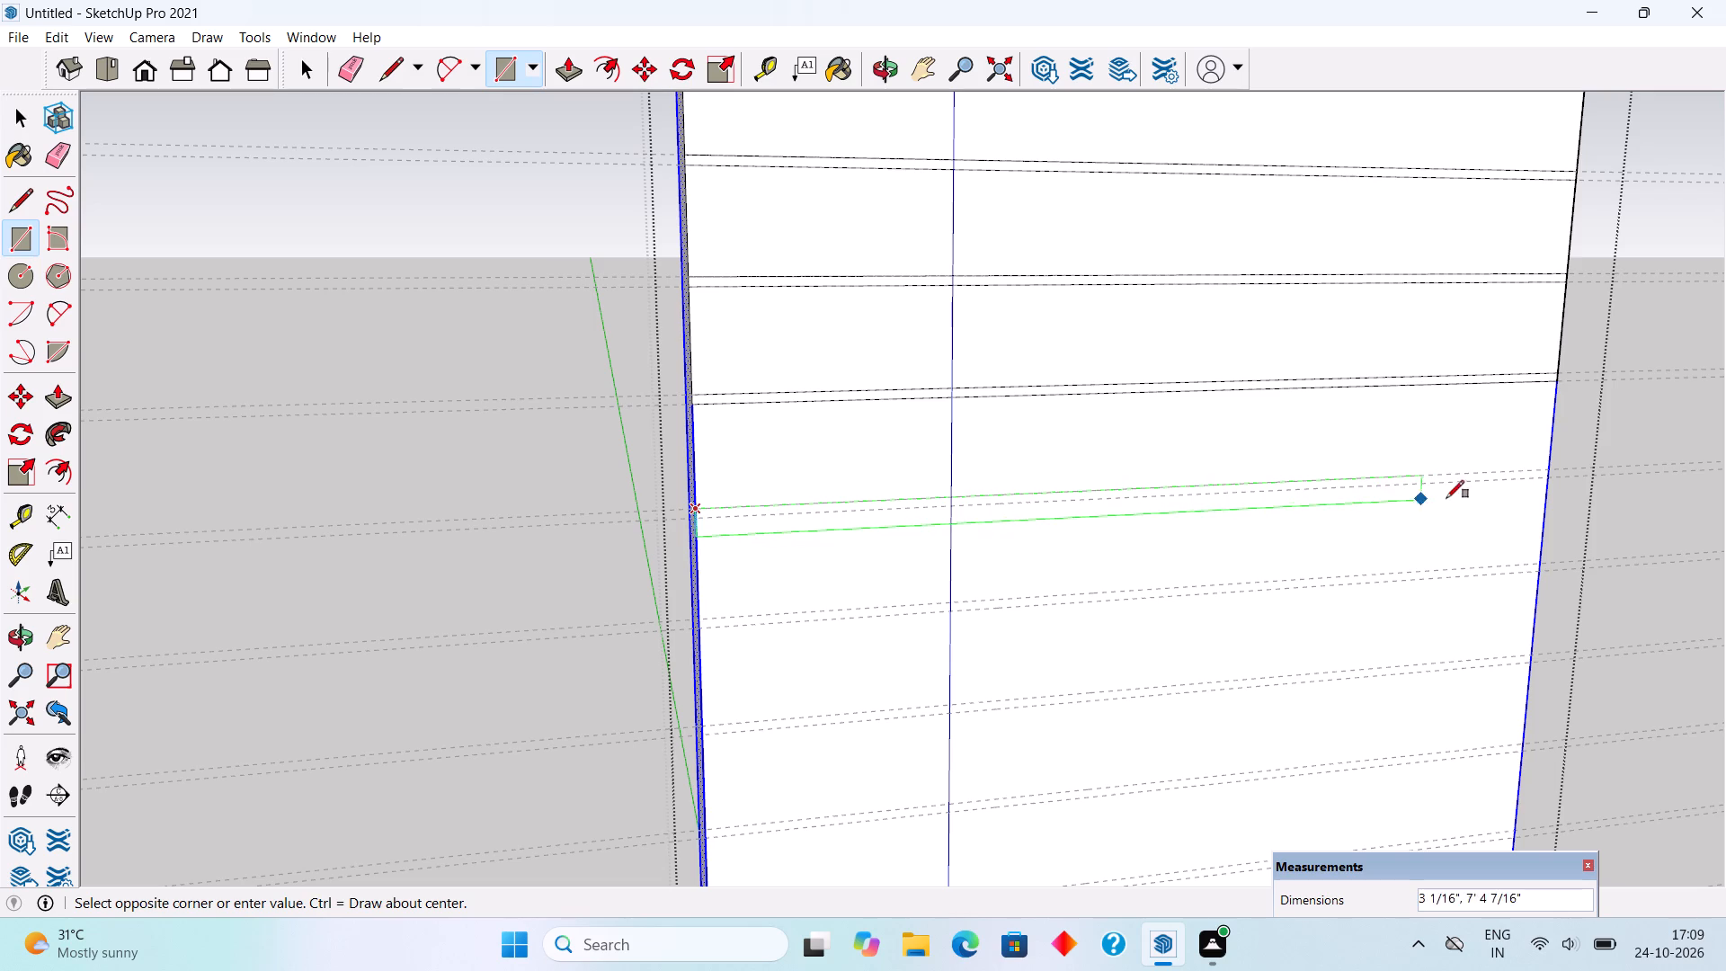
{"action": "left_click", "coordinate": [1545, 482]}
Draw four more 1" by 8' 9" rectangles across the front face, filling the ninth to twelfth guide pairs from the top.
{"action": "scroll", "coordinate": [664, 140], "scroll_direction": "down", "scroll_amount": 3}
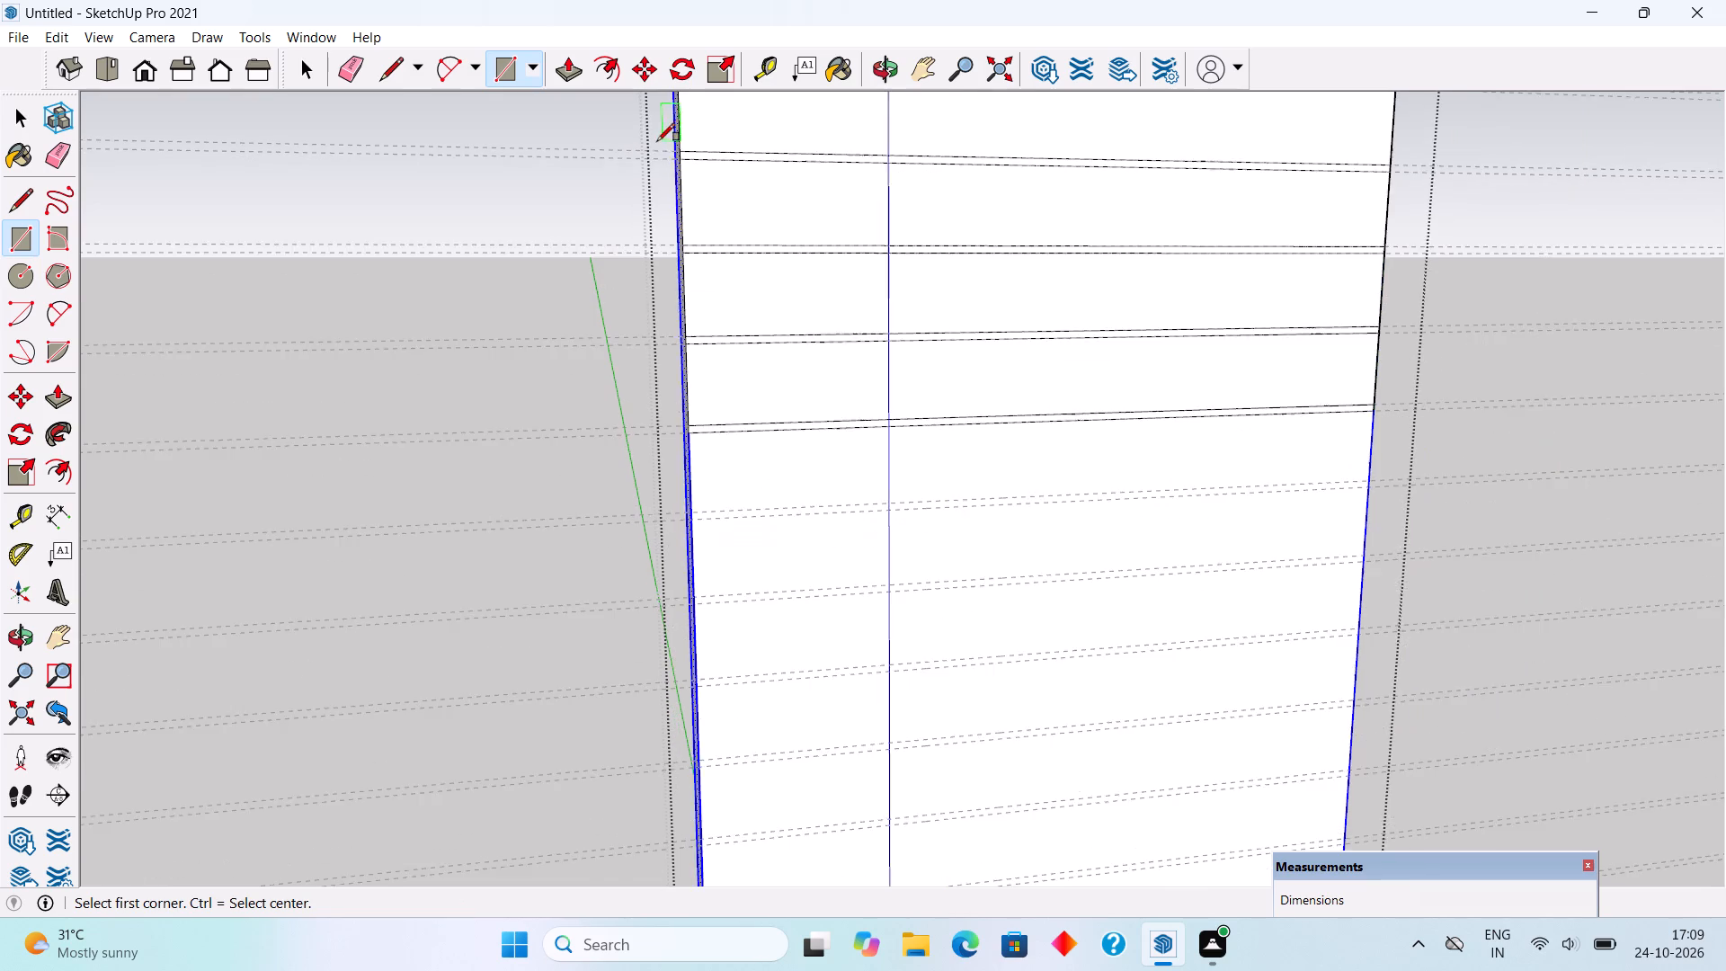
{"action": "scroll", "coordinate": [657, 141], "scroll_direction": "down", "scroll_amount": 2}
{"action": "scroll", "coordinate": [741, 317], "scroll_direction": "down", "scroll_amount": 4}
{"action": "scroll", "coordinate": [861, 860], "scroll_direction": "up", "scroll_amount": 3}
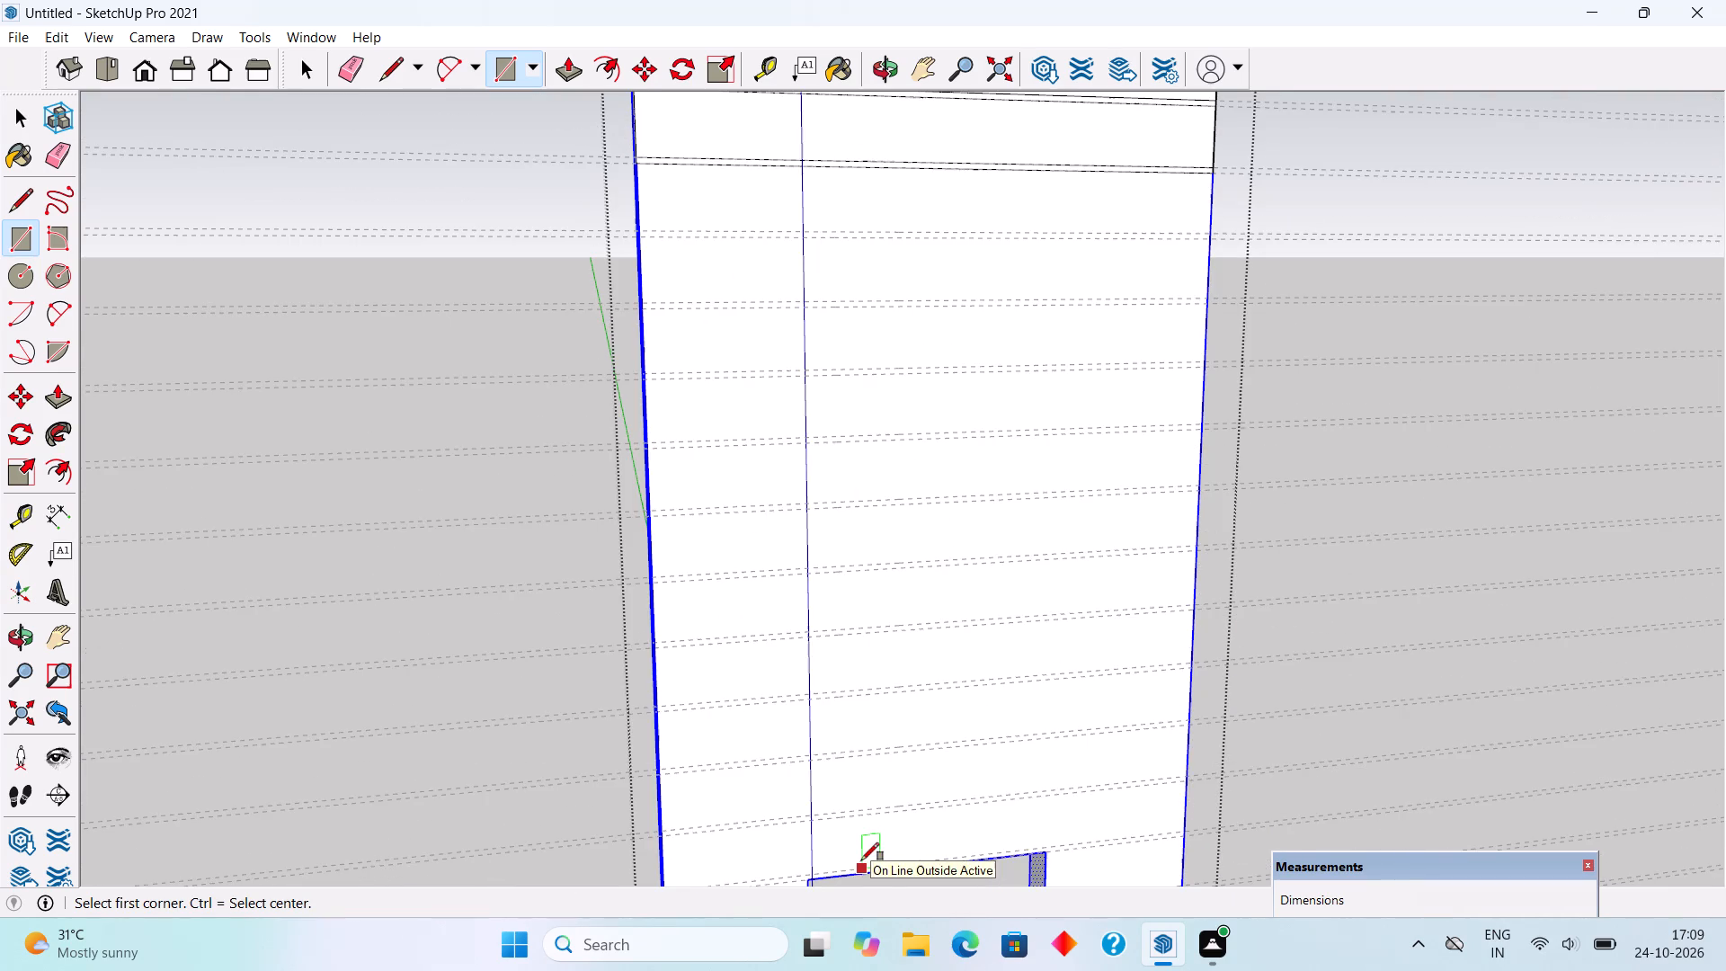
{"action": "left_click", "coordinate": [636, 229]}
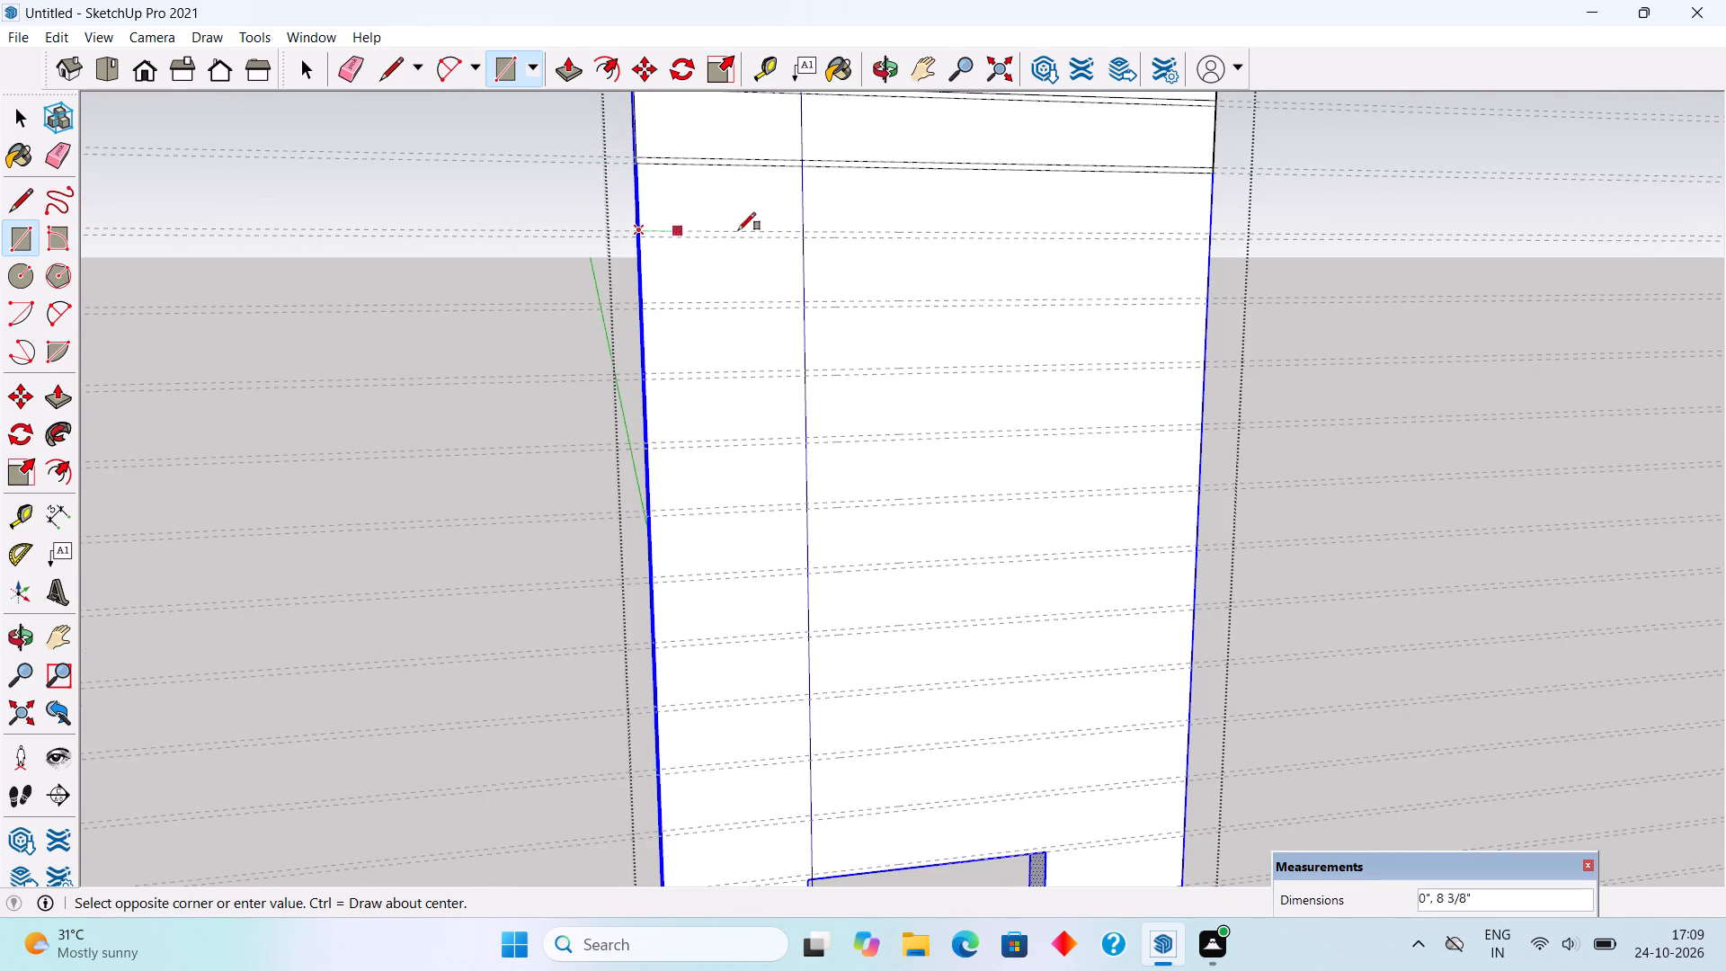
{"action": "left_click", "coordinate": [1210, 242]}
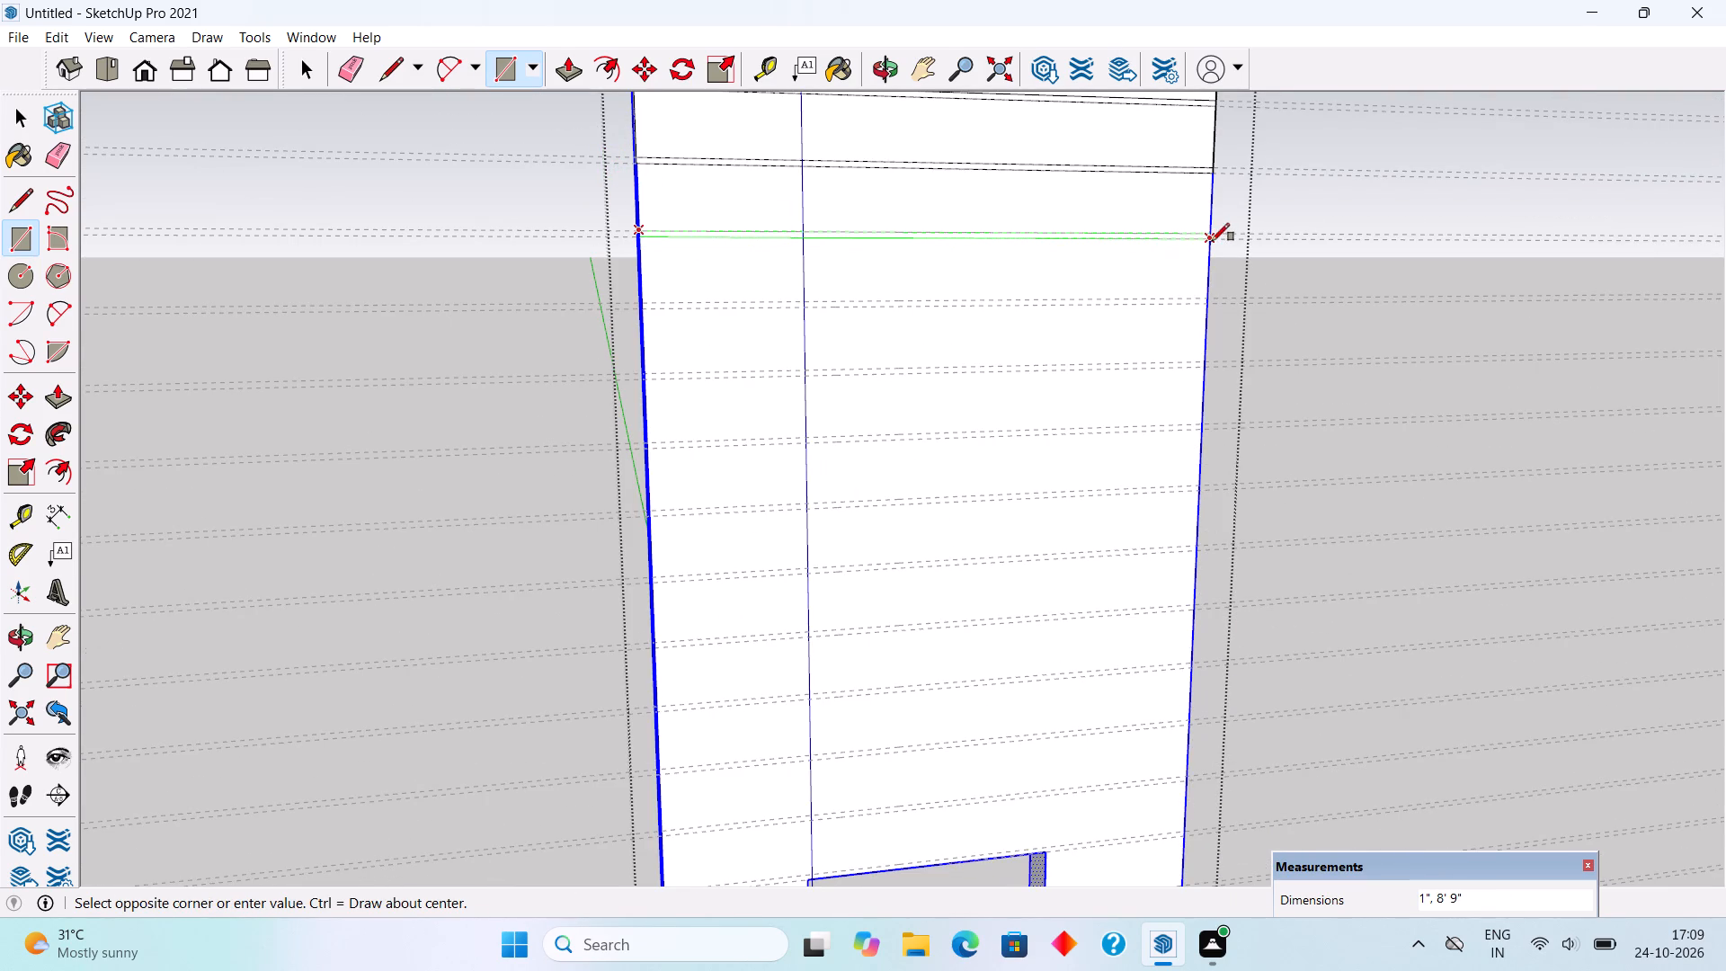
{"action": "scroll", "coordinate": [721, 288], "scroll_direction": "up", "scroll_amount": 4}
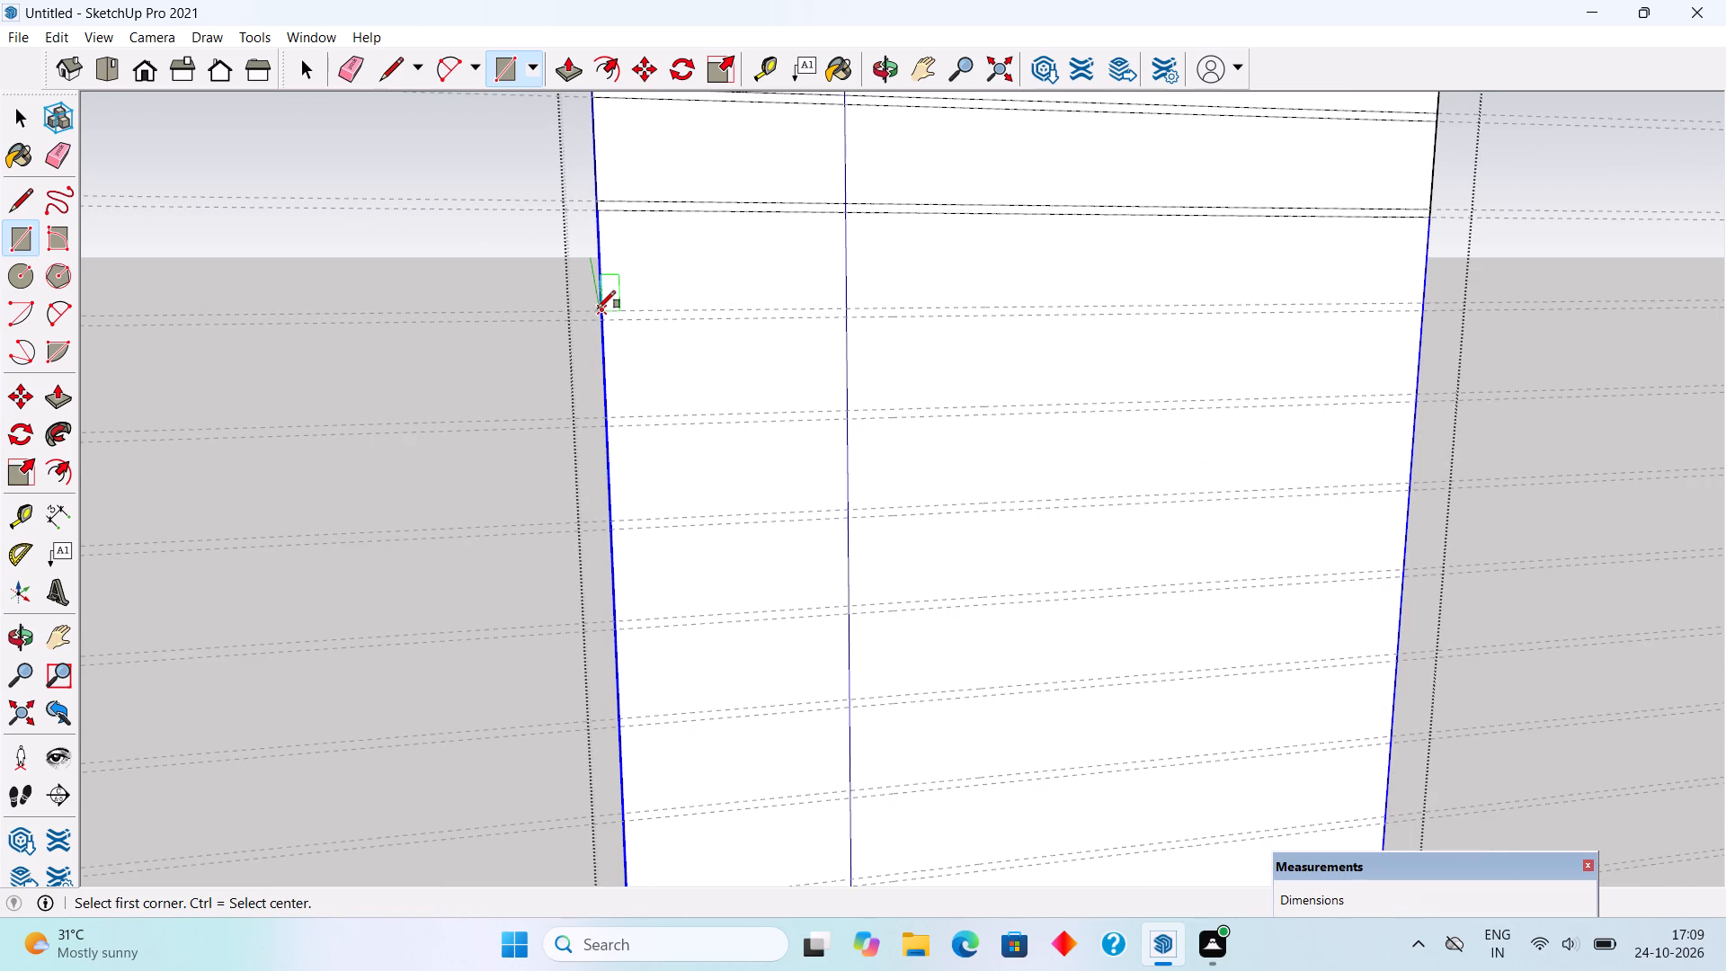
{"action": "left_click", "coordinate": [598, 308]}
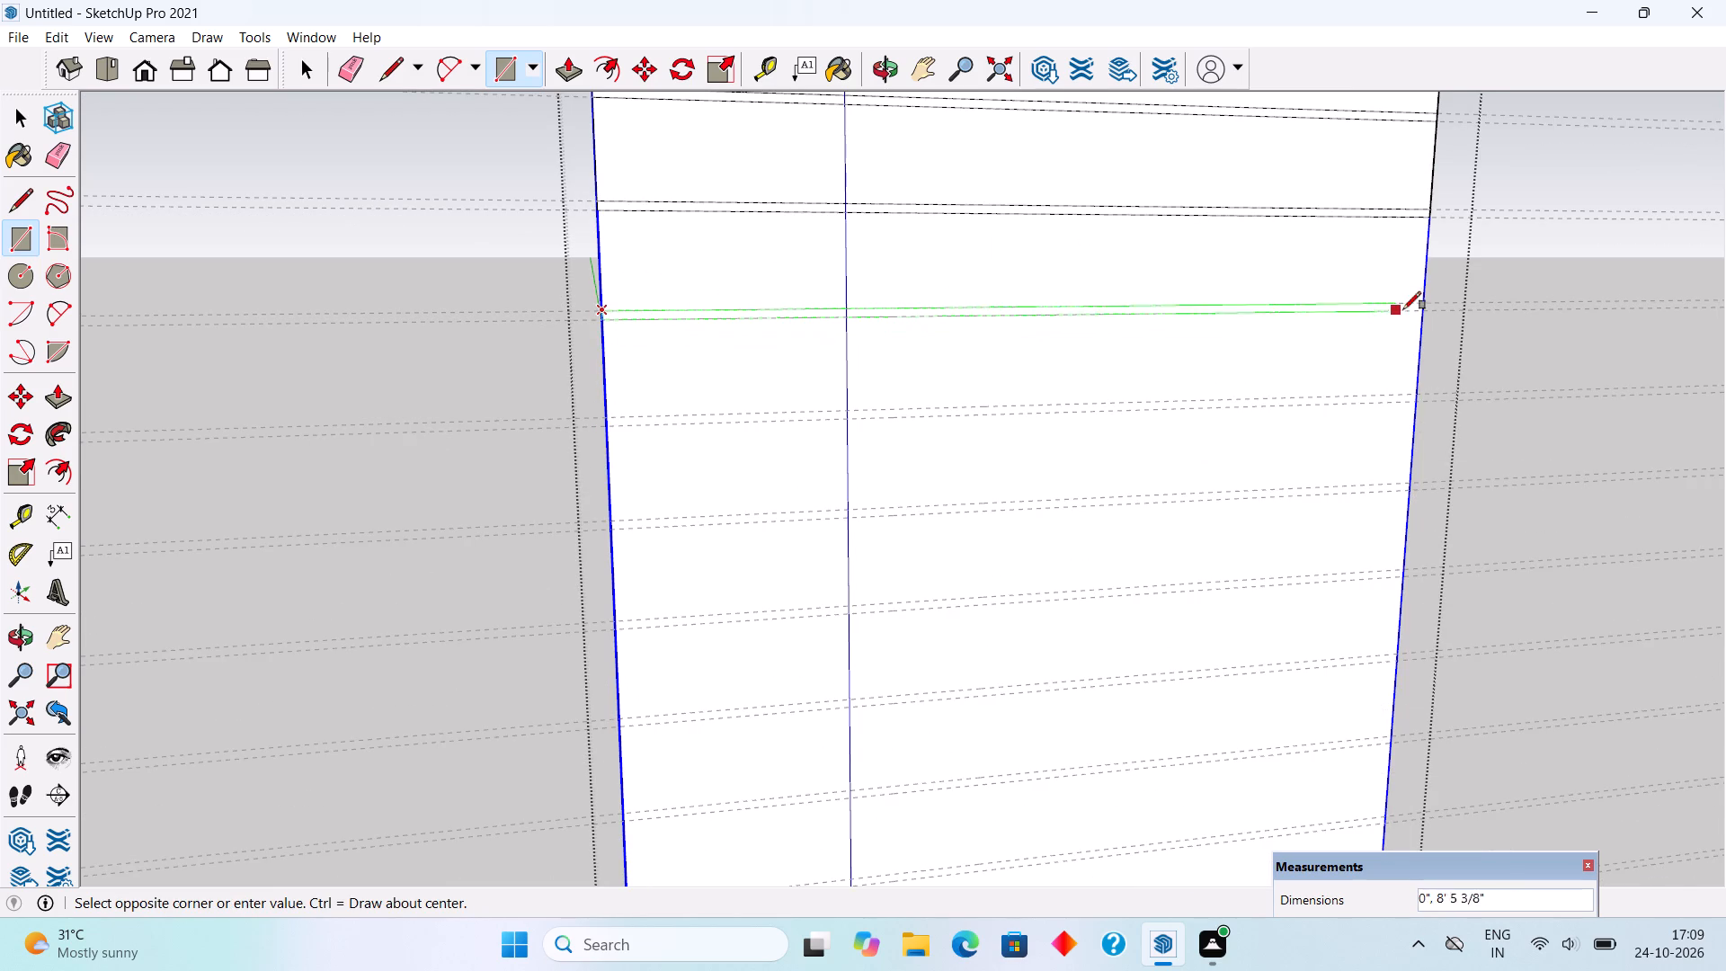
{"action": "left_click", "coordinate": [1419, 314]}
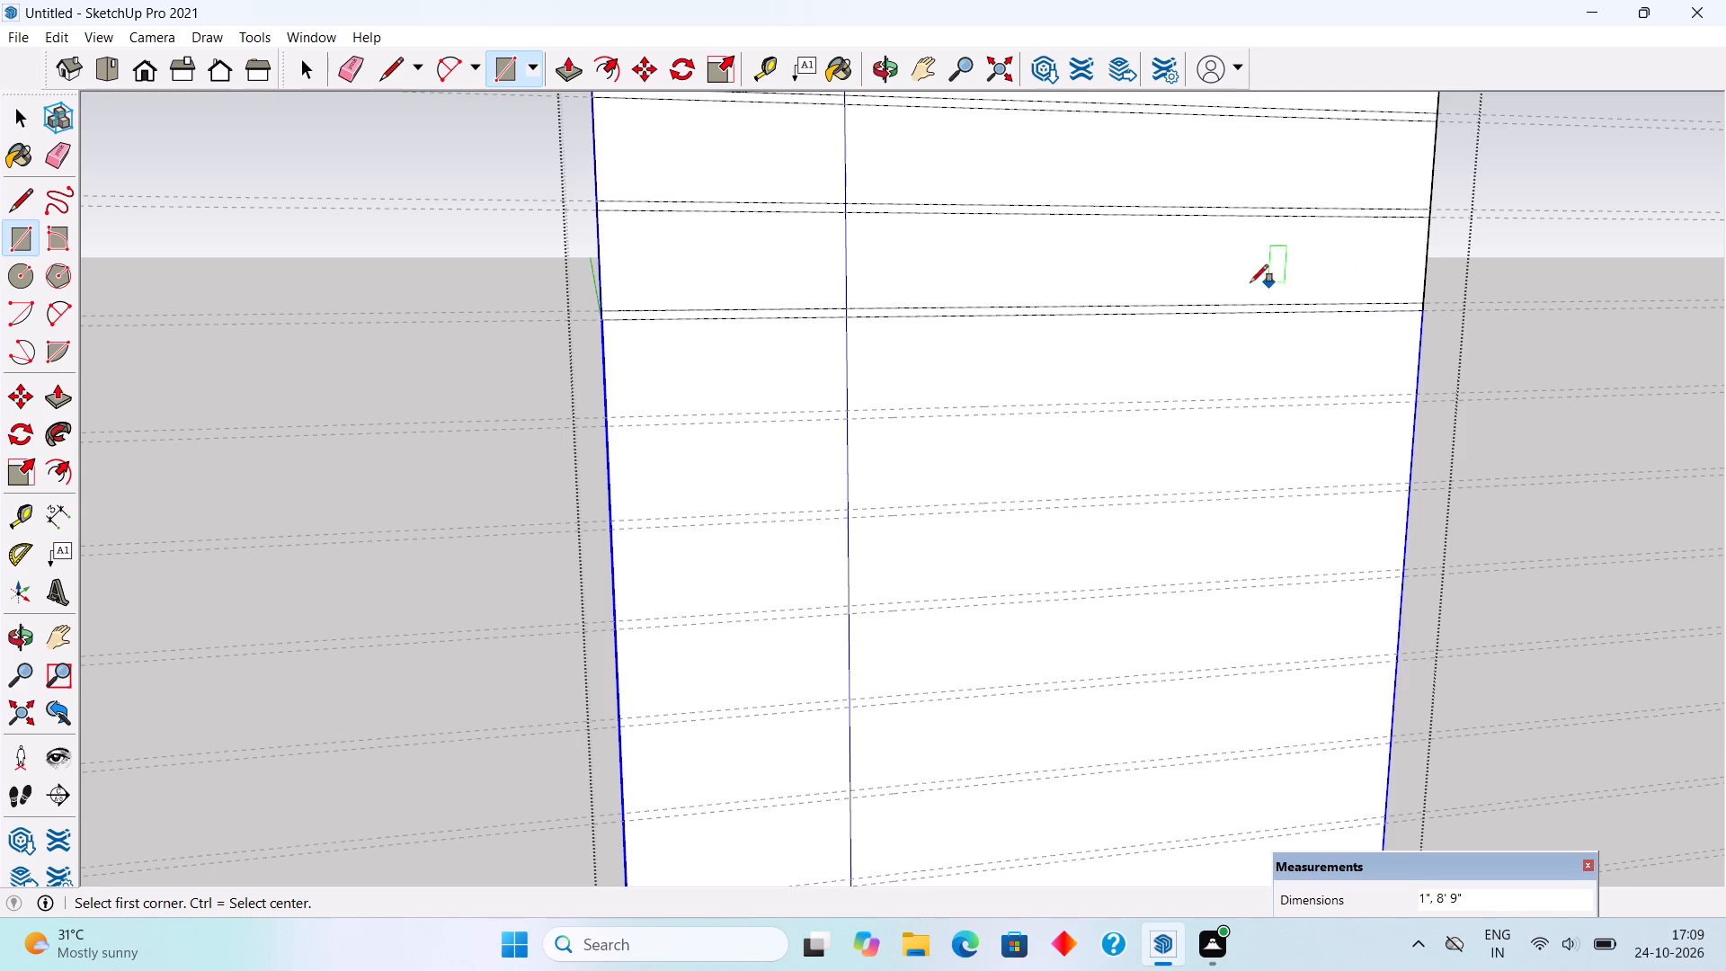
{"action": "left_click", "coordinate": [606, 418]}
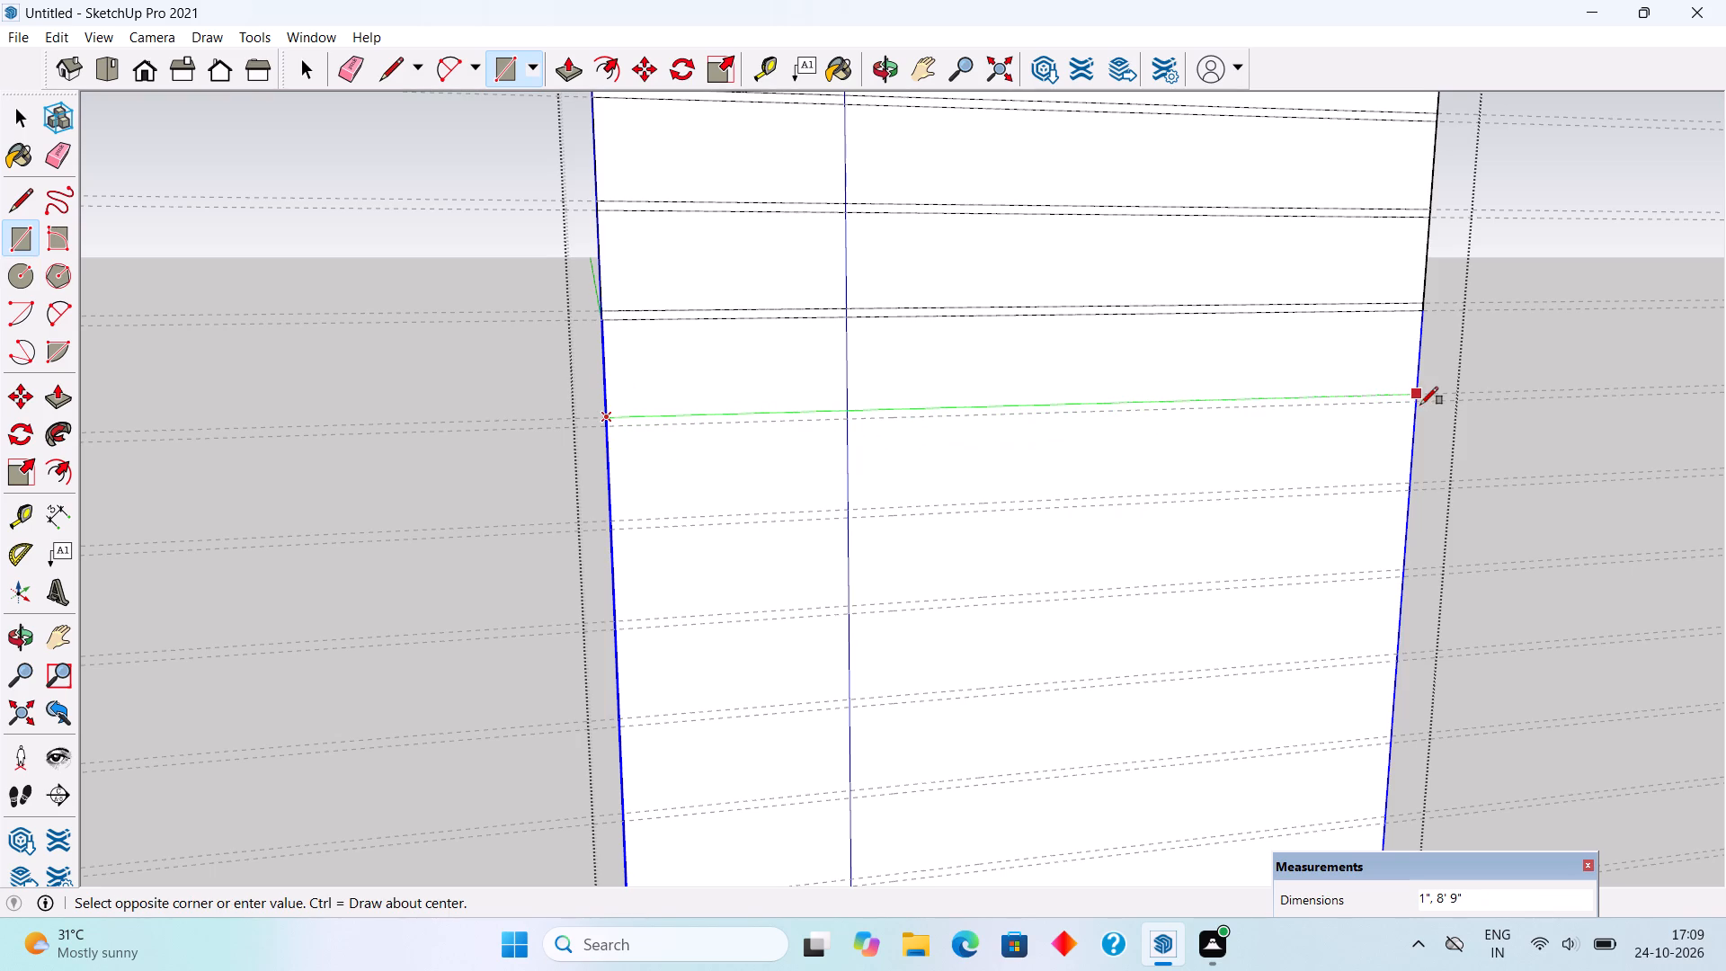
{"action": "scroll", "coordinate": [1410, 413], "scroll_direction": "up", "scroll_amount": 4}
{"action": "left_click", "coordinate": [1420, 396]}
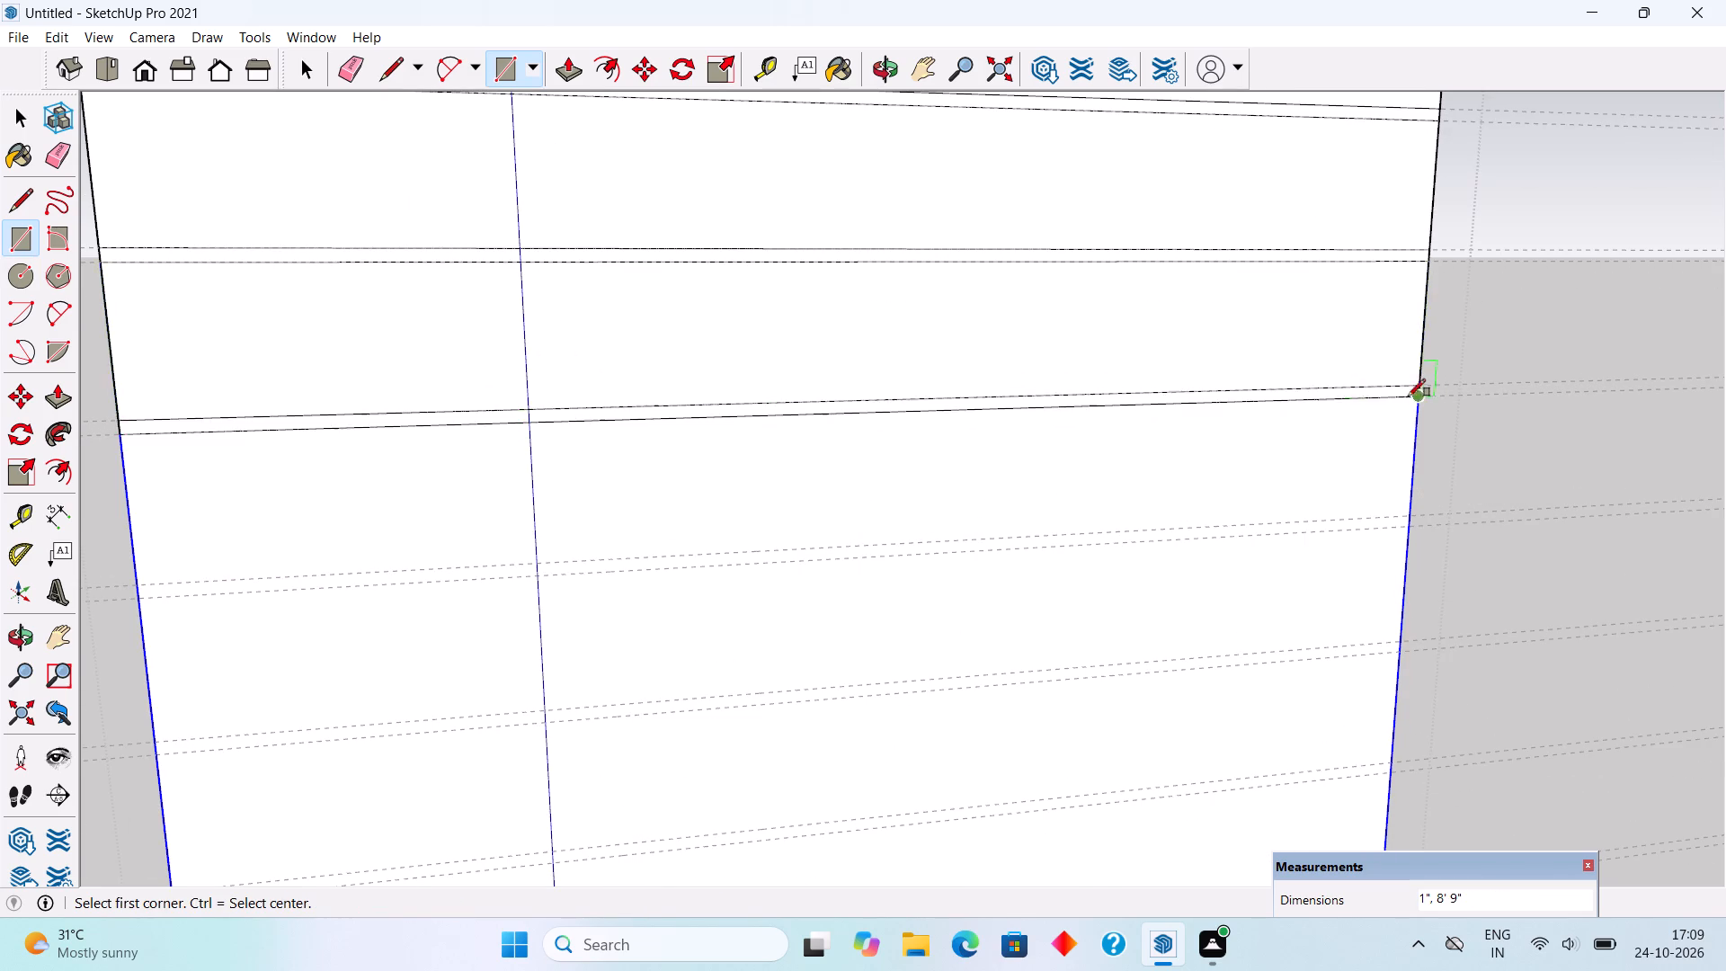
{"action": "scroll", "coordinate": [955, 348], "scroll_direction": "down", "scroll_amount": 4}
{"action": "left_click", "coordinate": [416, 505]}
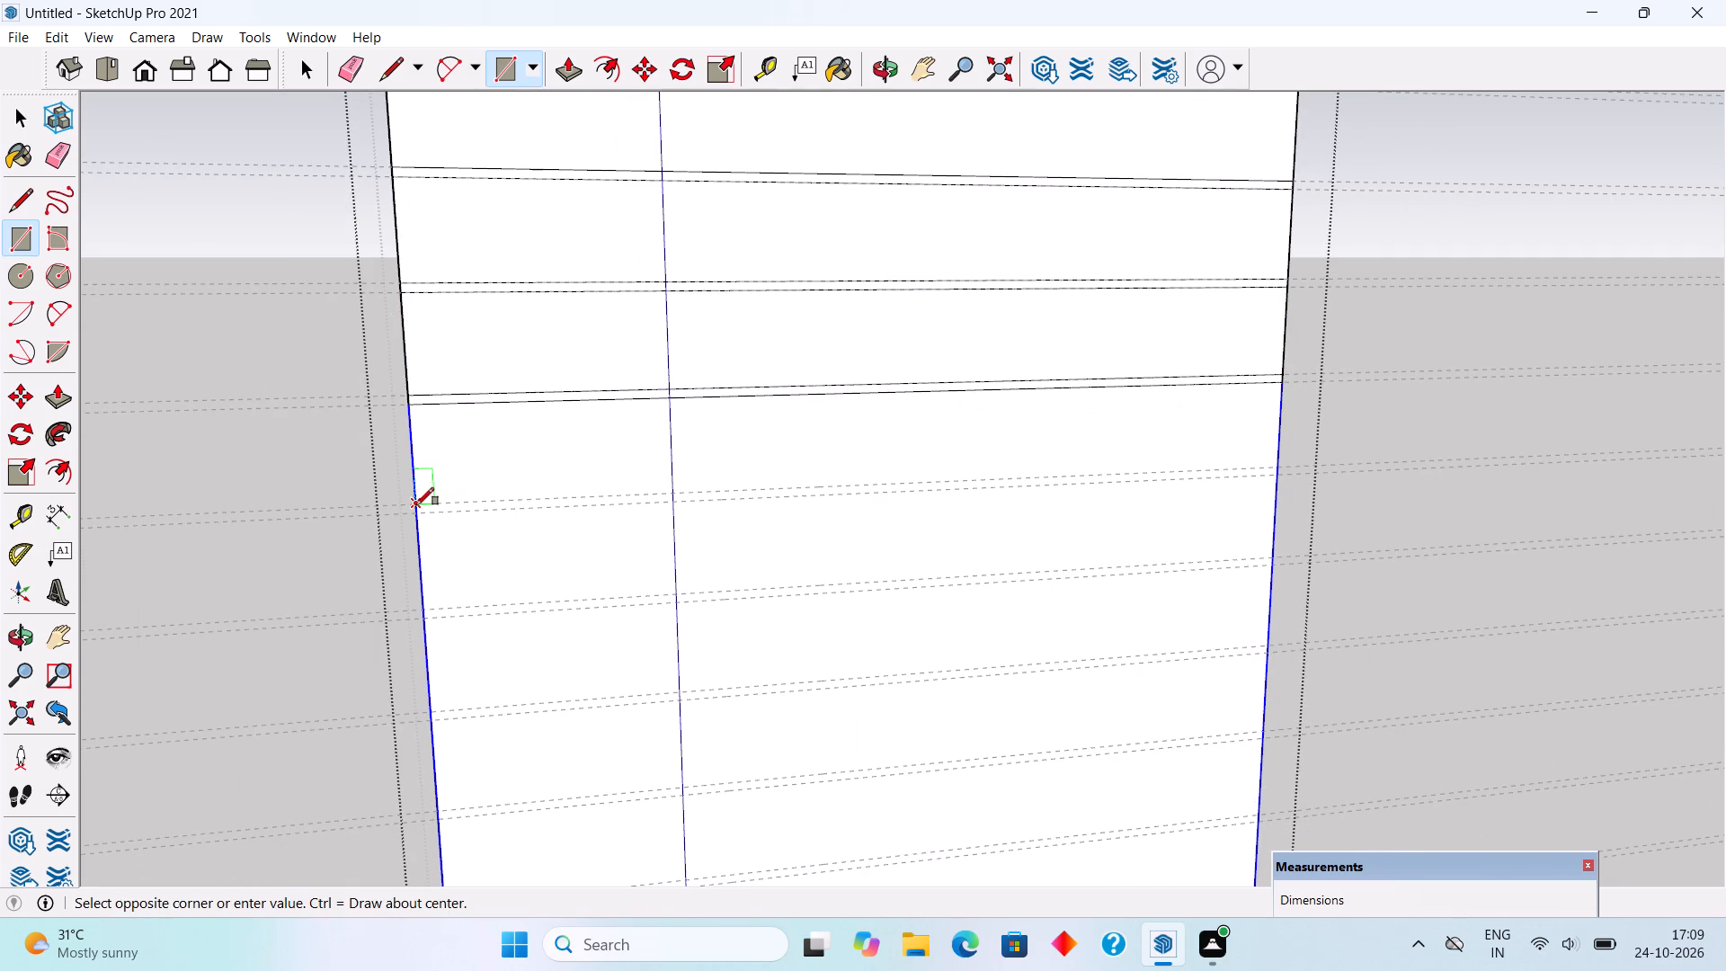
{"action": "left_click", "coordinate": [1277, 477]}
Continue down the wall with 1" by 8' 9" rectangles between the next three guide pairs, the thirteenth to fifteenth from the top.
{"action": "scroll", "coordinate": [972, 461], "scroll_direction": "down", "scroll_amount": 3}
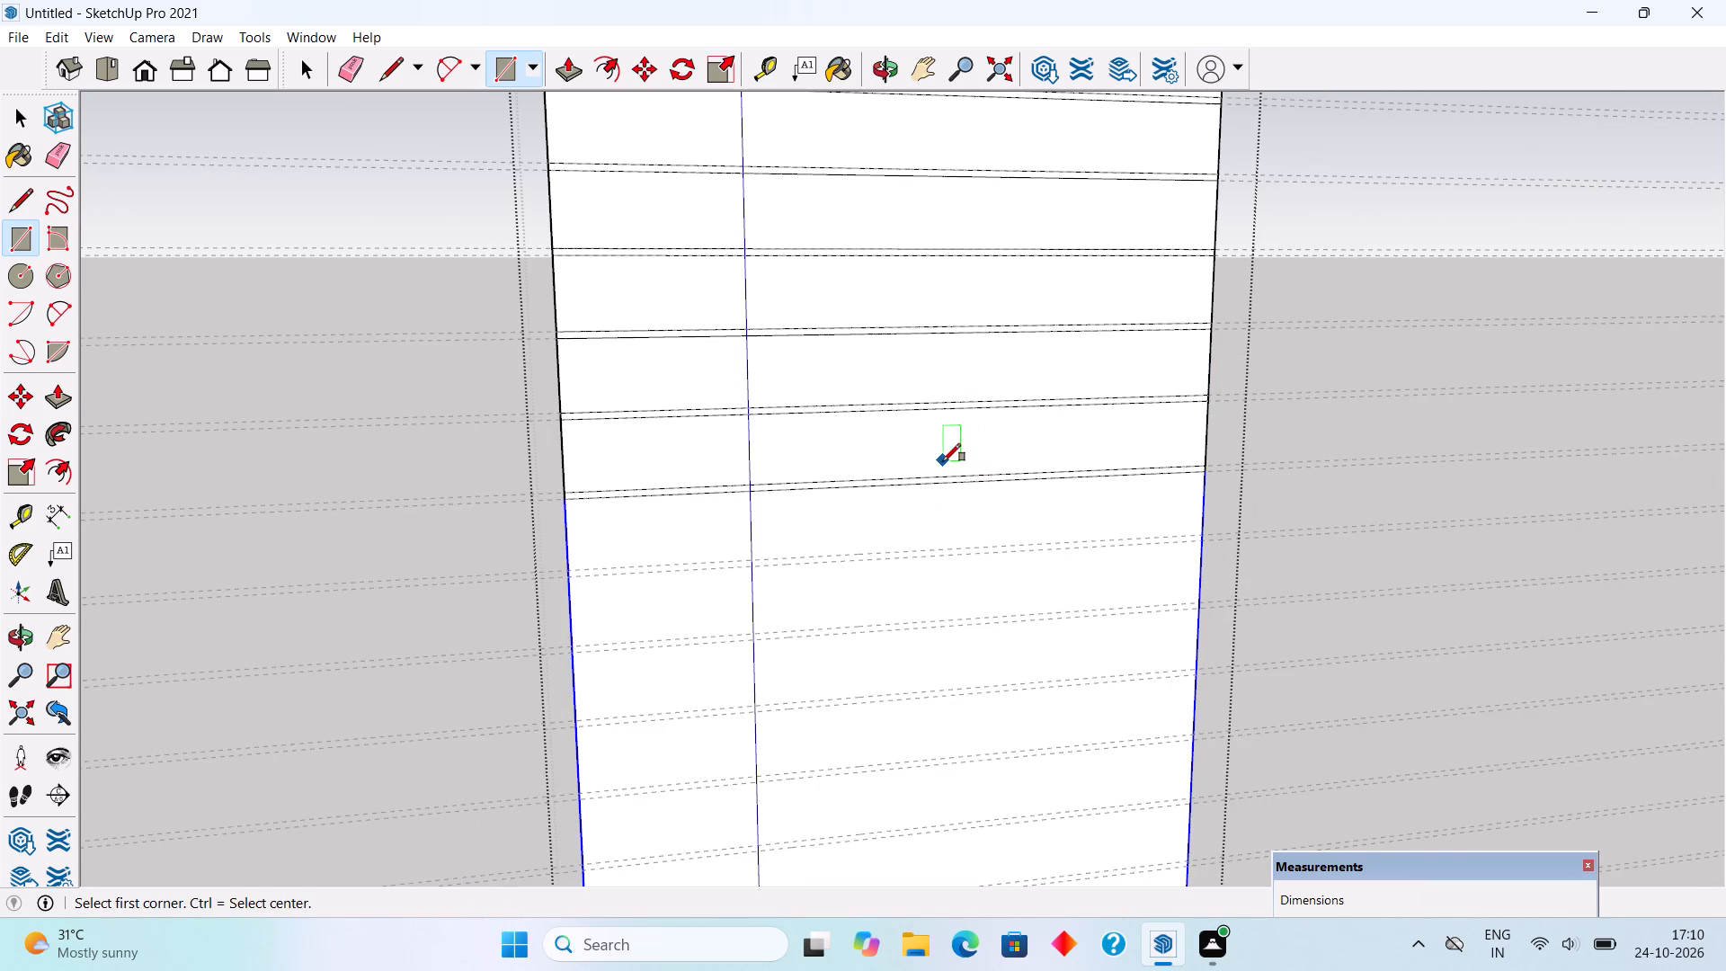
{"action": "scroll", "coordinate": [943, 461], "scroll_direction": "down", "scroll_amount": 4}
{"action": "scroll", "coordinate": [936, 865], "scroll_direction": "up", "scroll_amount": 4}
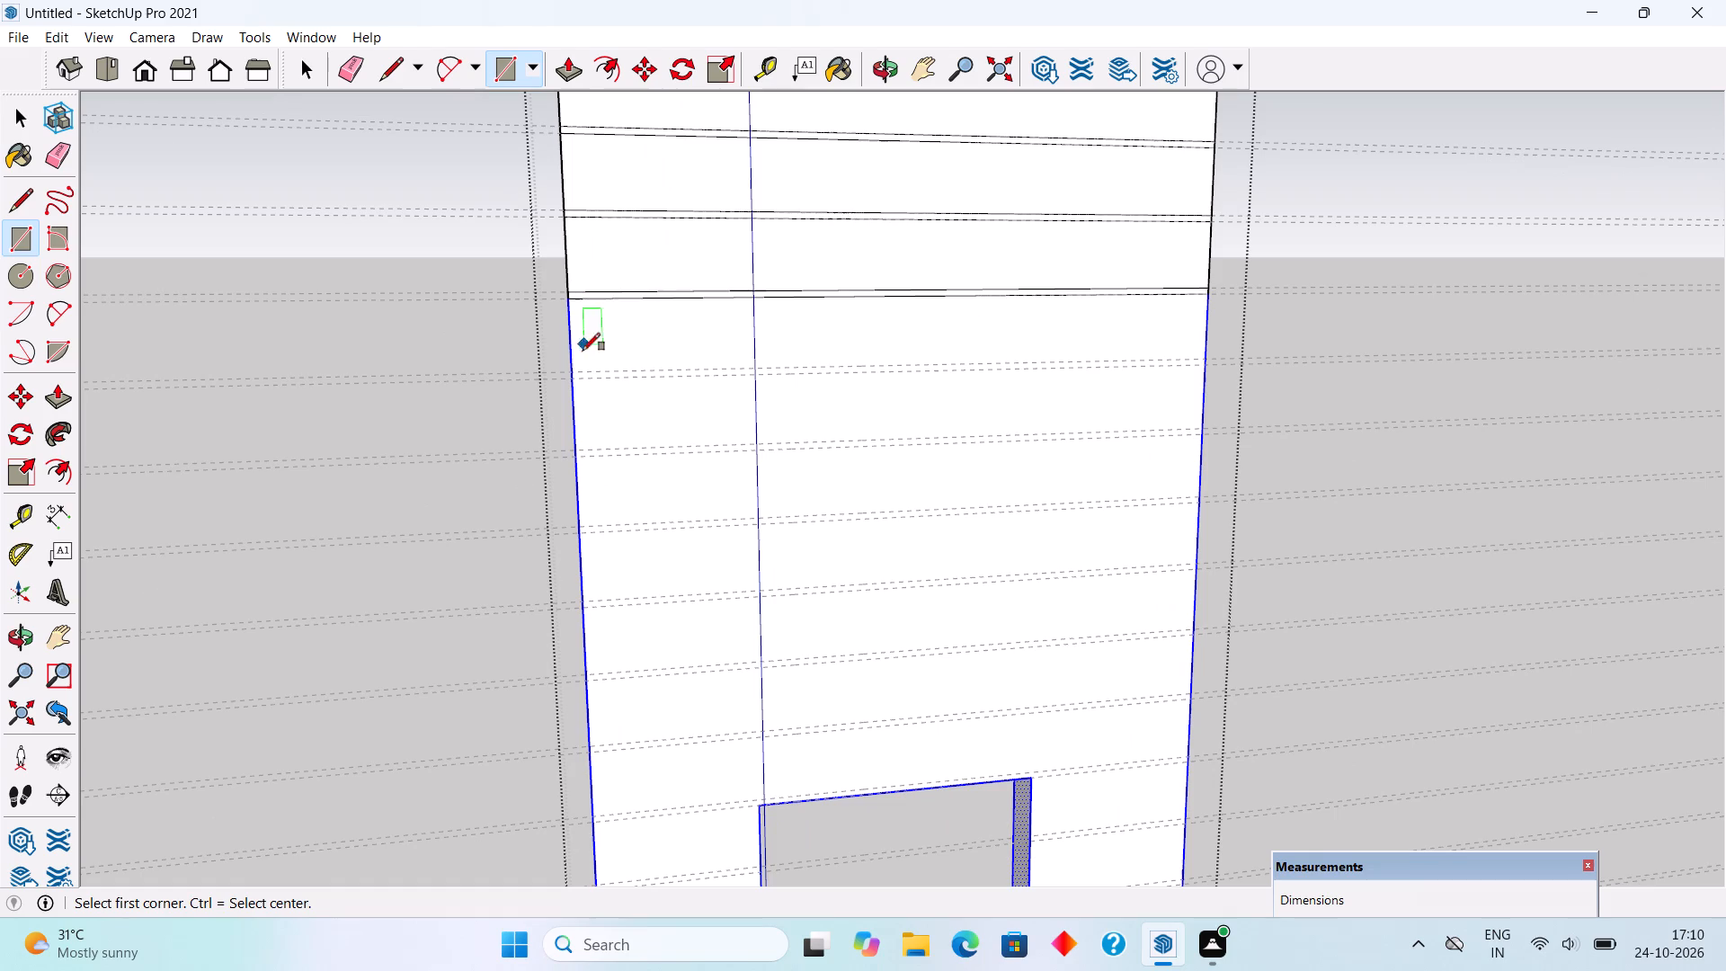
{"action": "left_click", "coordinate": [570, 368]}
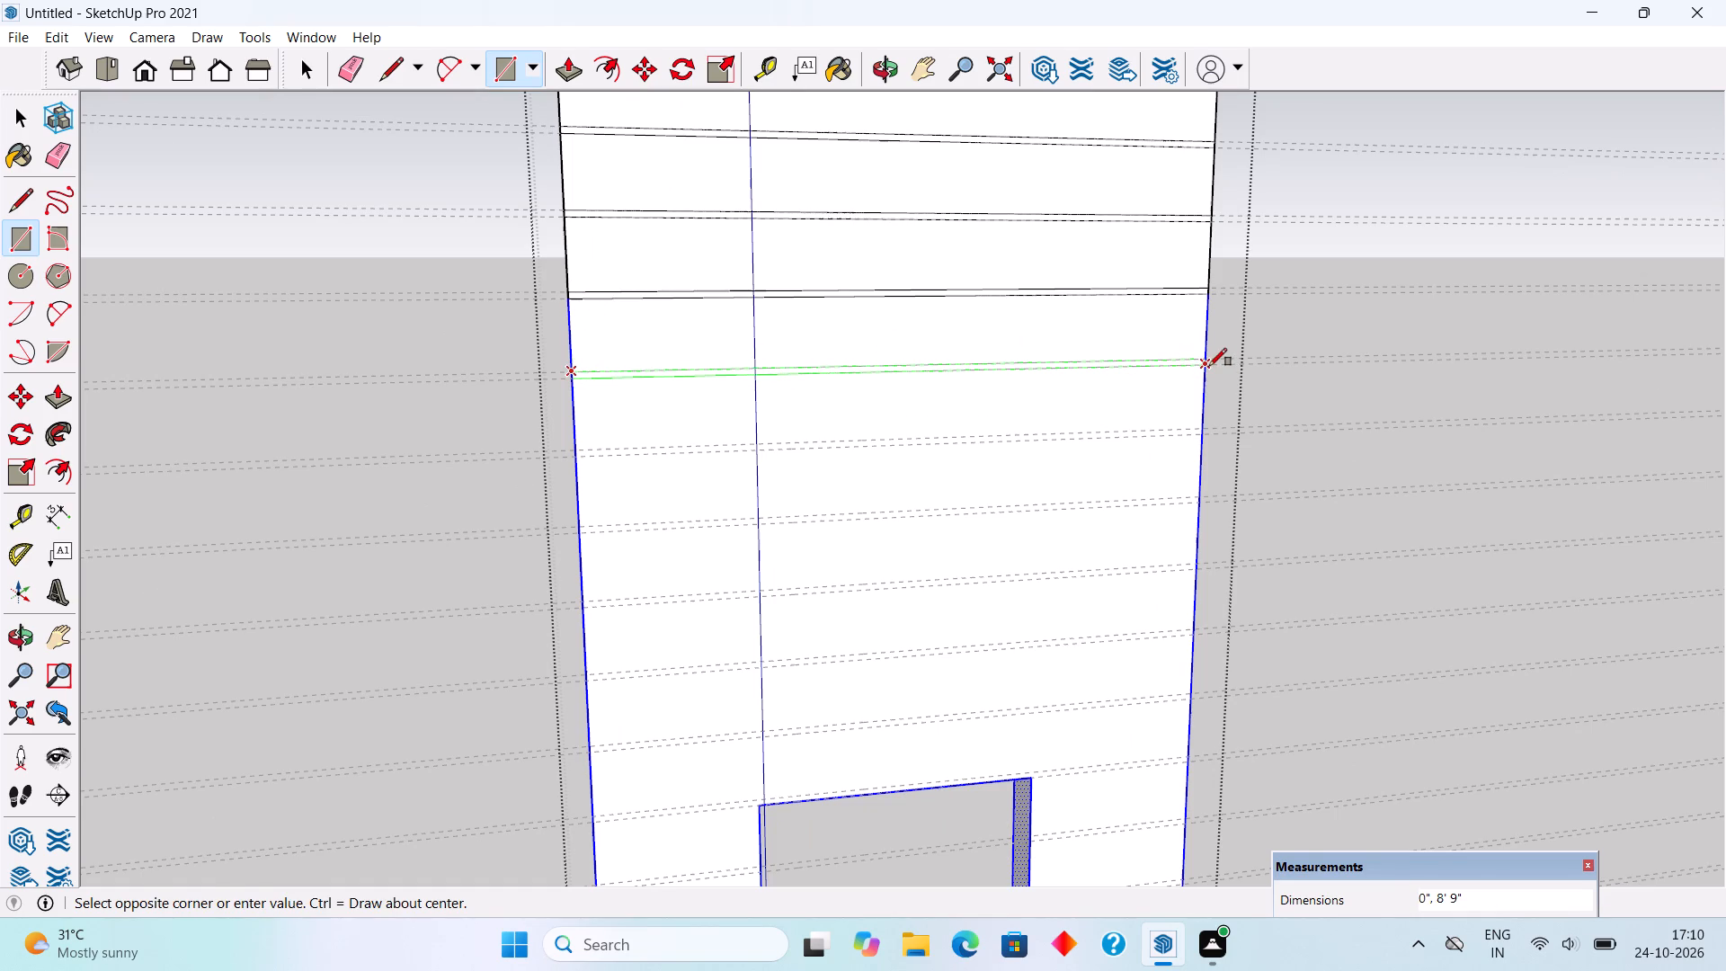
{"action": "left_click", "coordinate": [1209, 366]}
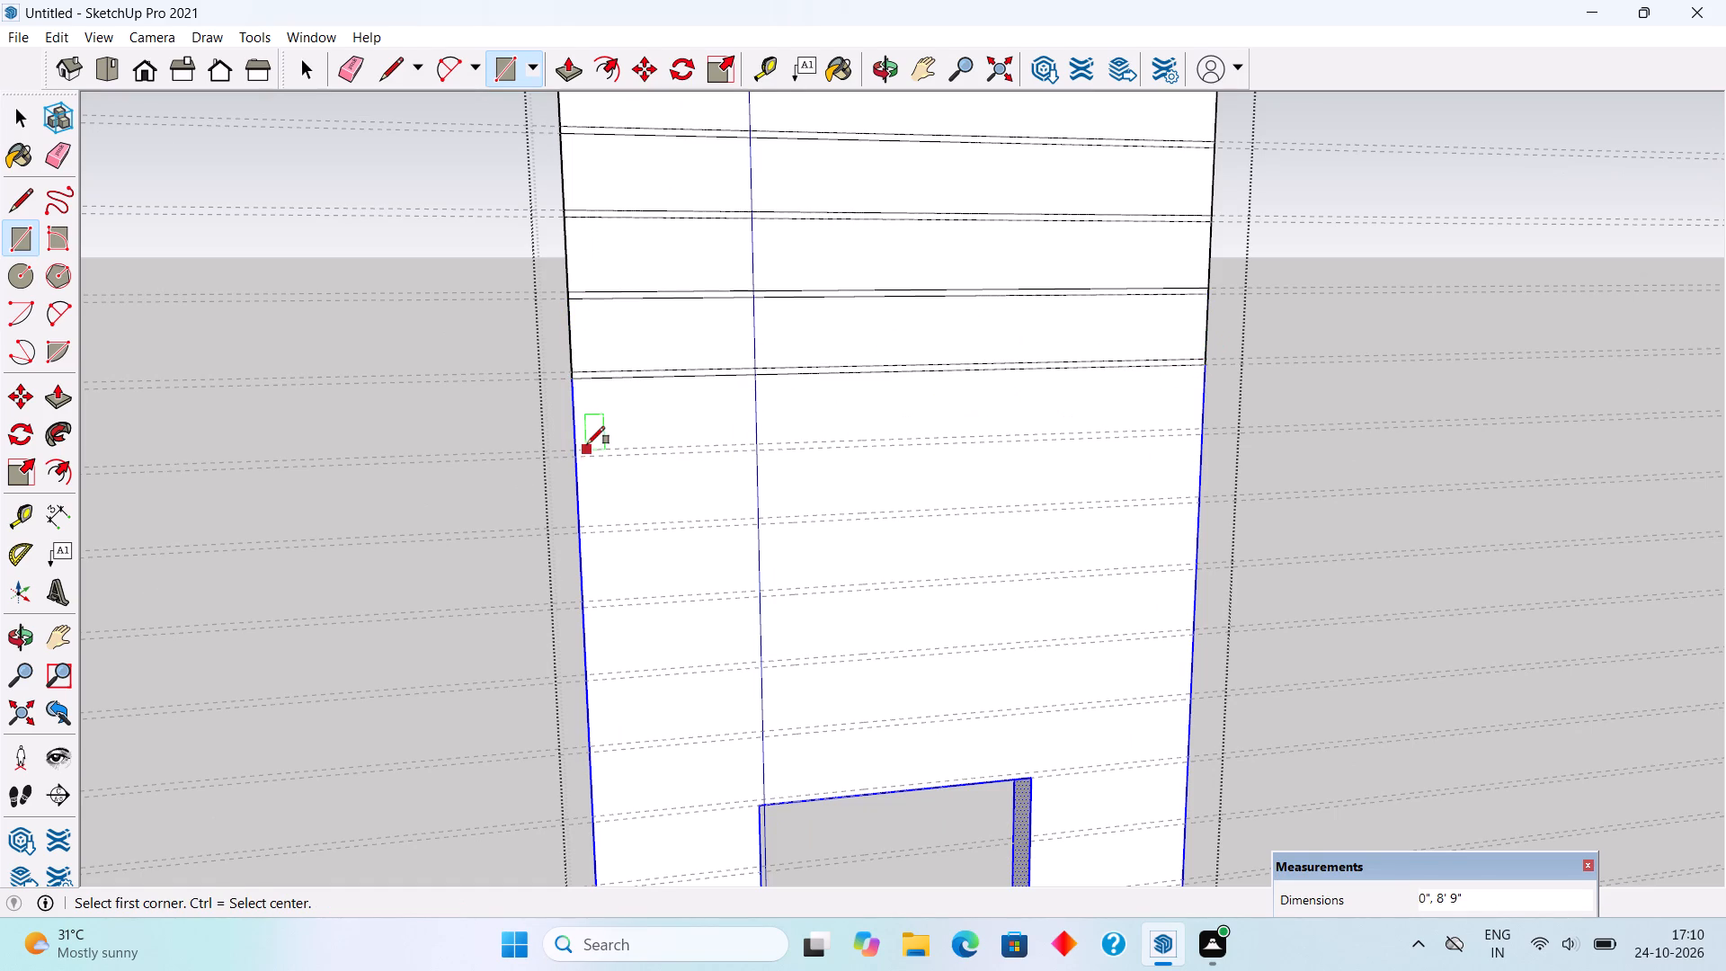
{"action": "left_click", "coordinate": [579, 444]}
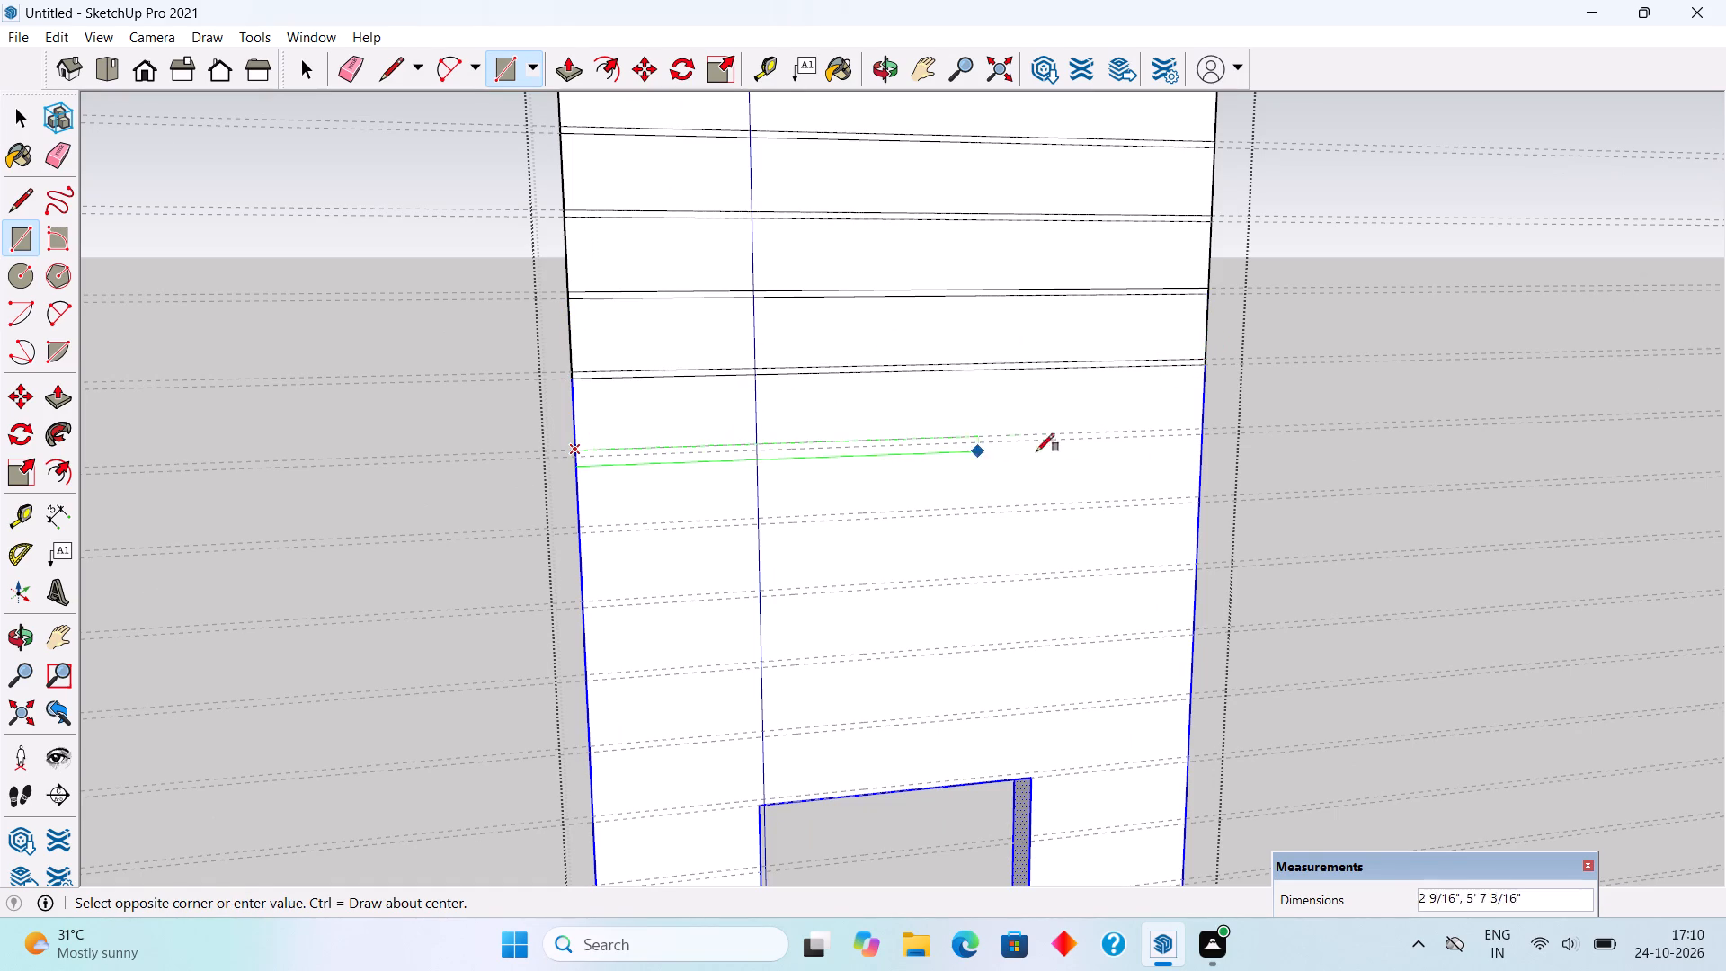
{"action": "left_click", "coordinate": [1198, 435]}
{"action": "left_click", "coordinate": [585, 521]}
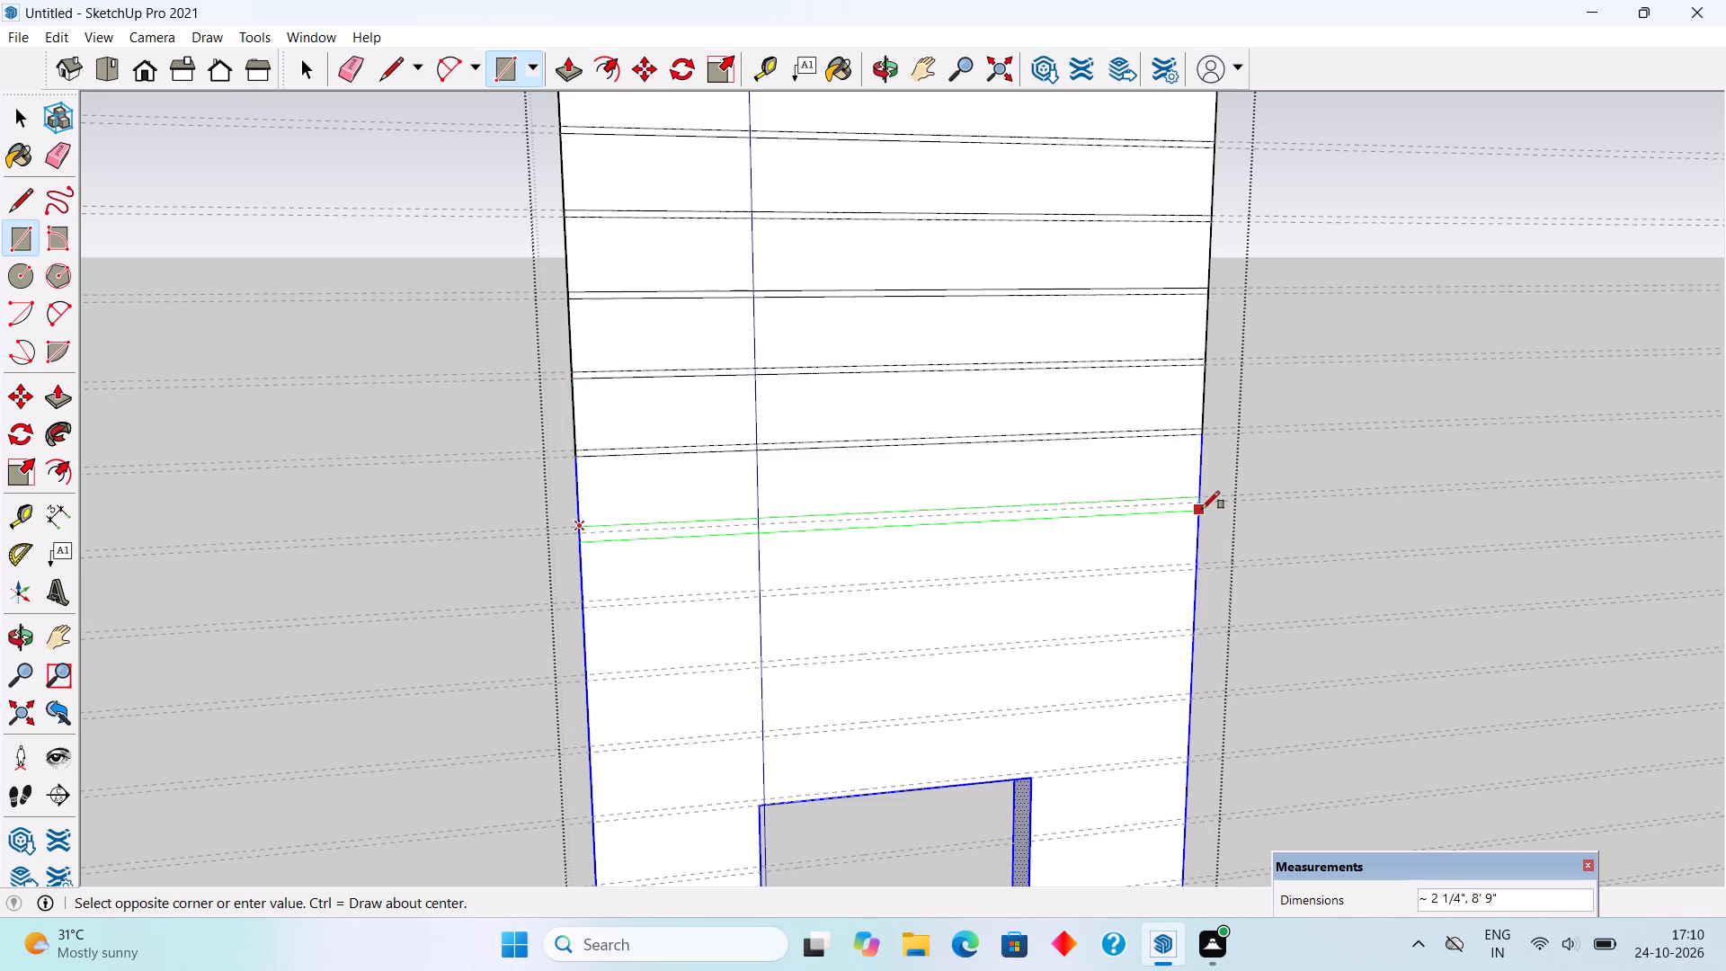
{"action": "scroll", "coordinate": [1197, 507], "scroll_direction": "up", "scroll_amount": 5}
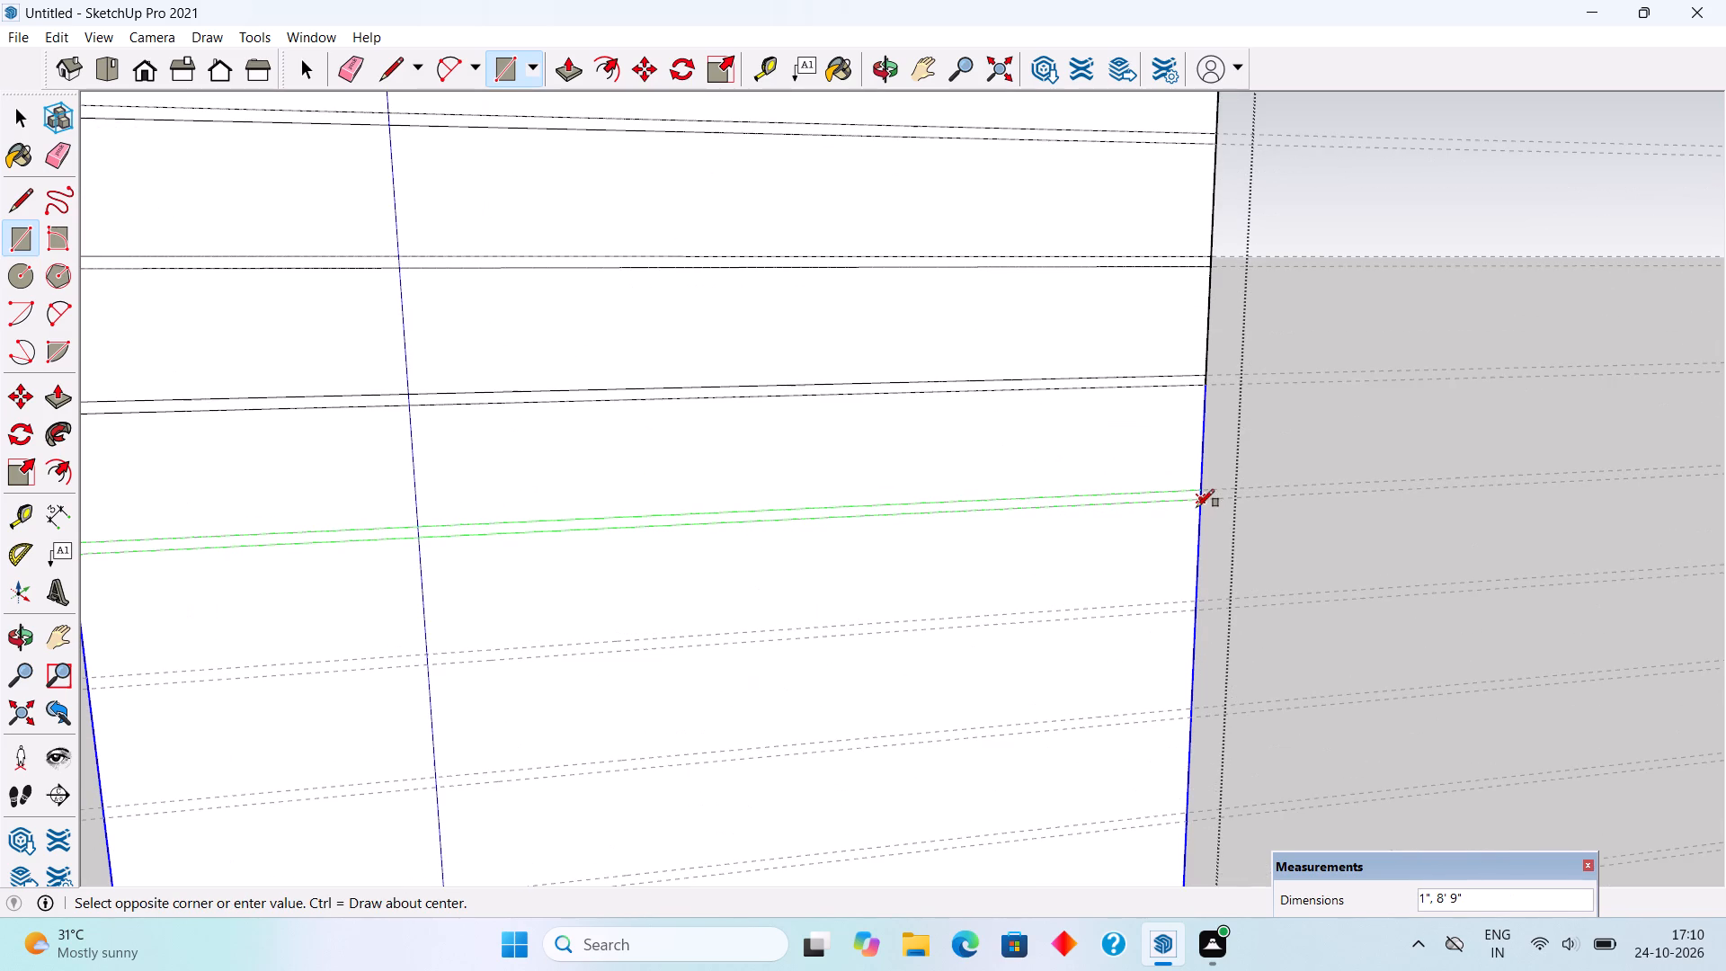
{"action": "left_click", "coordinate": [1197, 507]}
Draw 1" by 8' 9" rectangles between the three remaining guide pairs directly above the window opening.
{"action": "scroll", "coordinate": [792, 325], "scroll_direction": "down", "scroll_amount": 10}
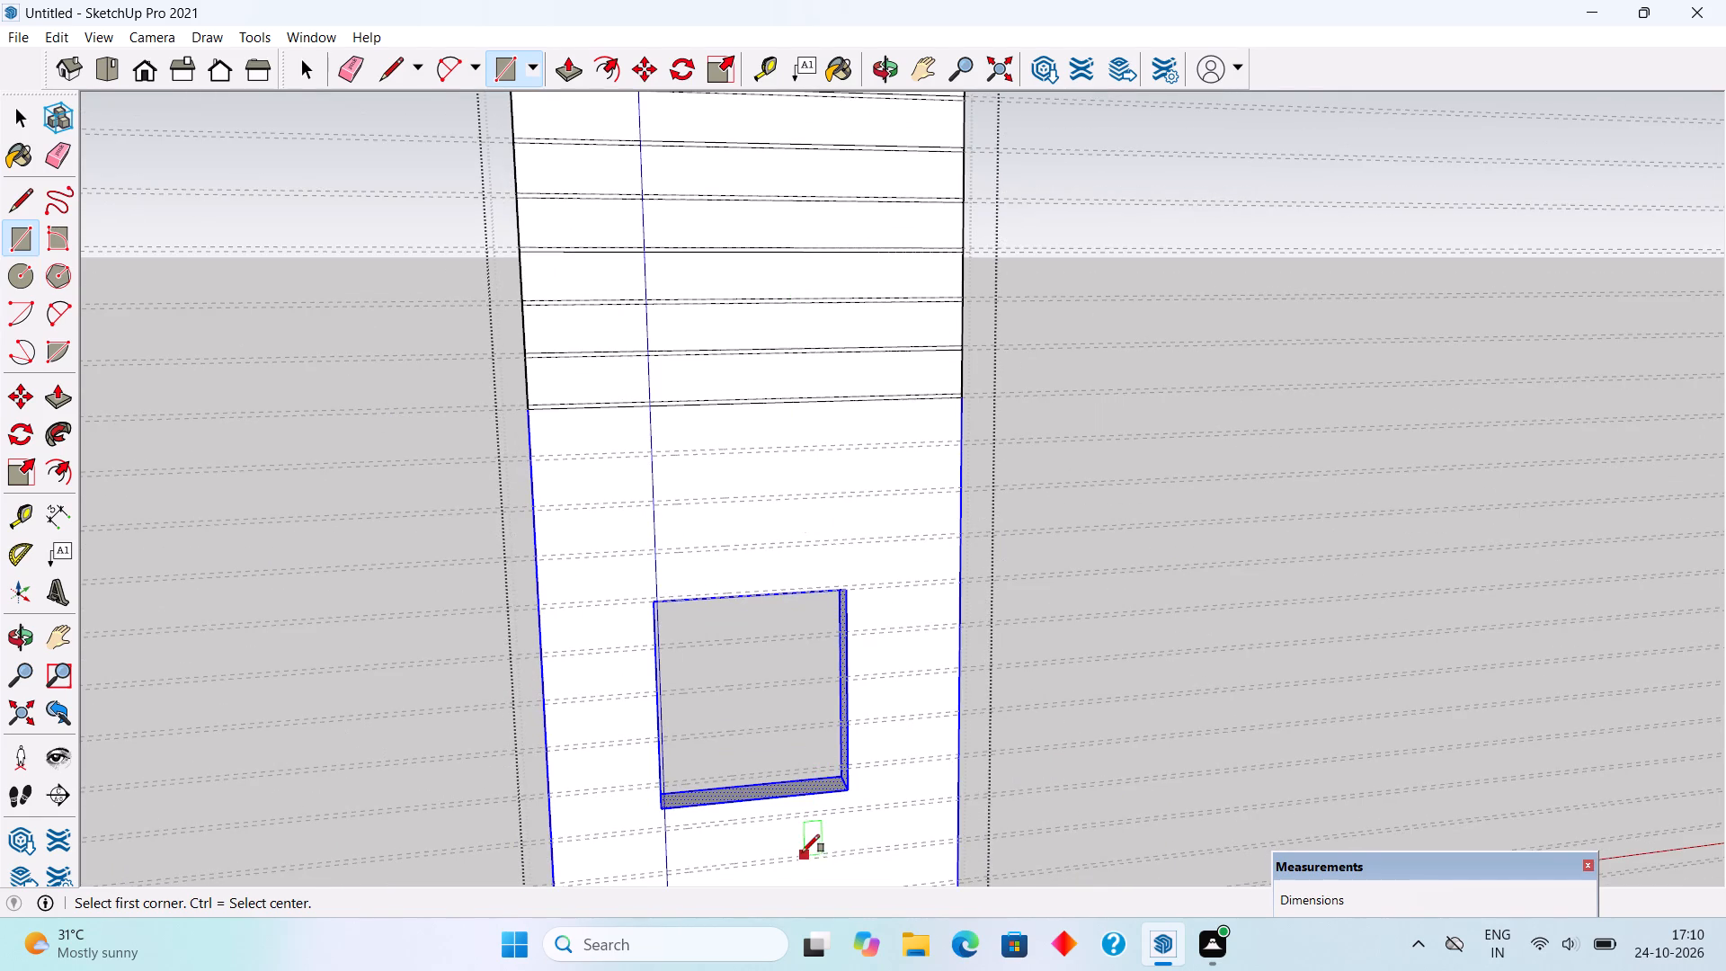
{"action": "scroll", "coordinate": [802, 852], "scroll_direction": "up", "scroll_amount": 3}
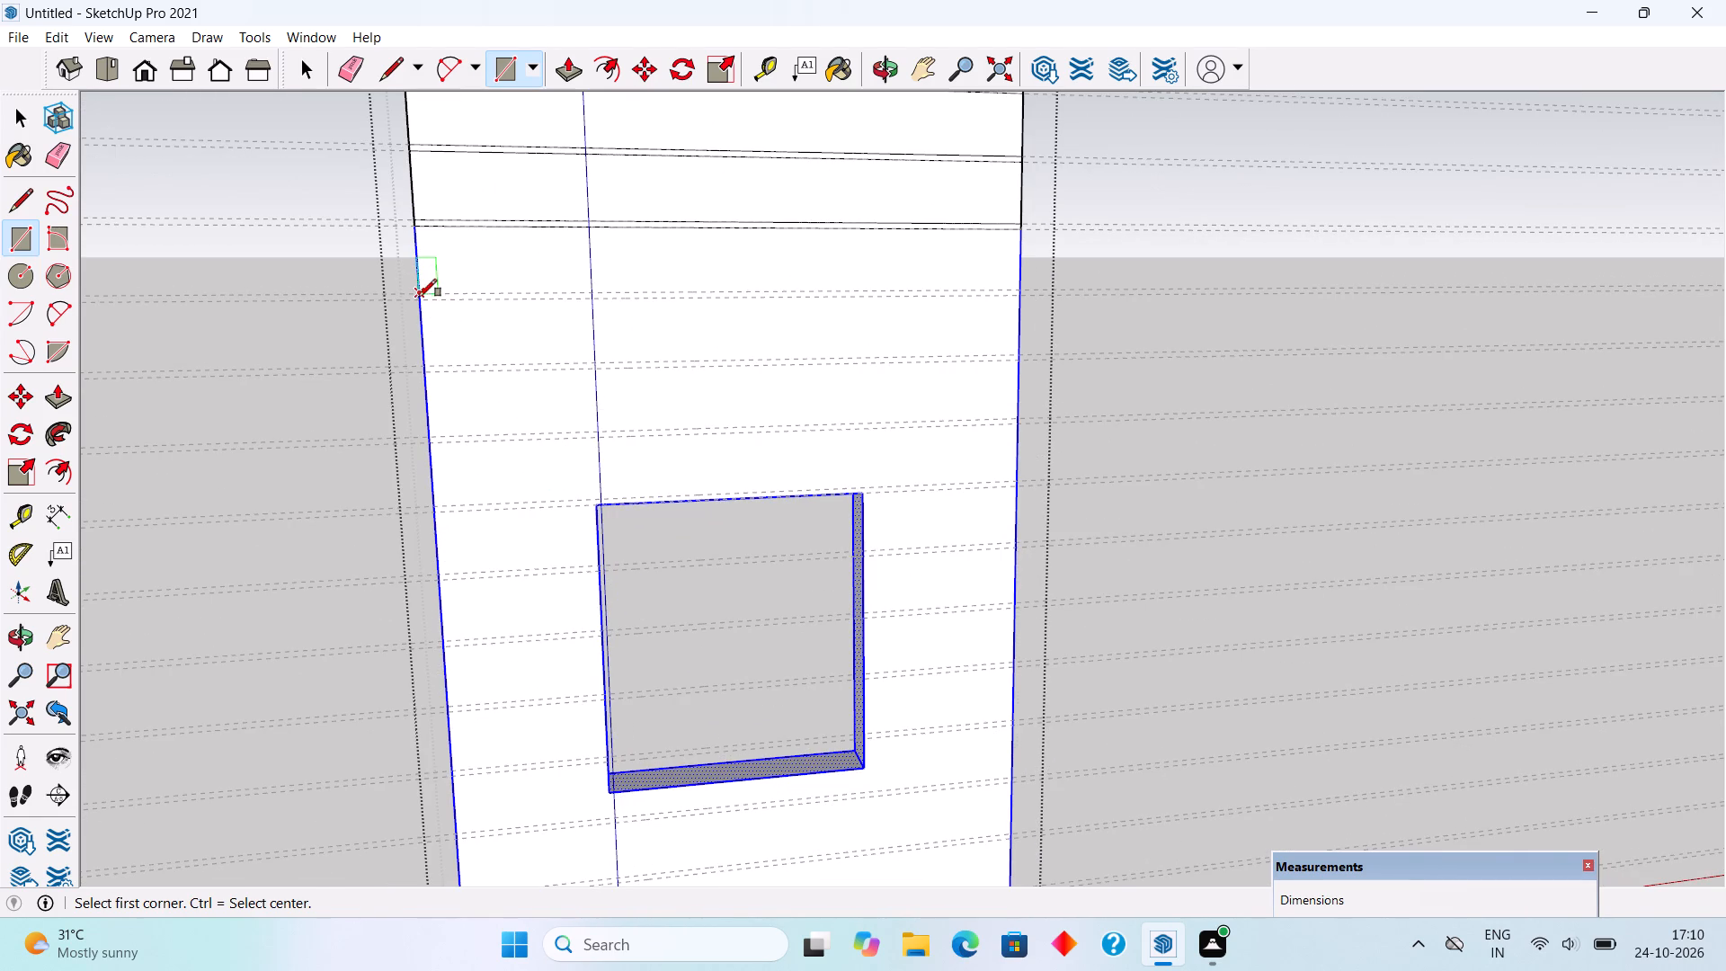
{"action": "left_click", "coordinate": [419, 297]}
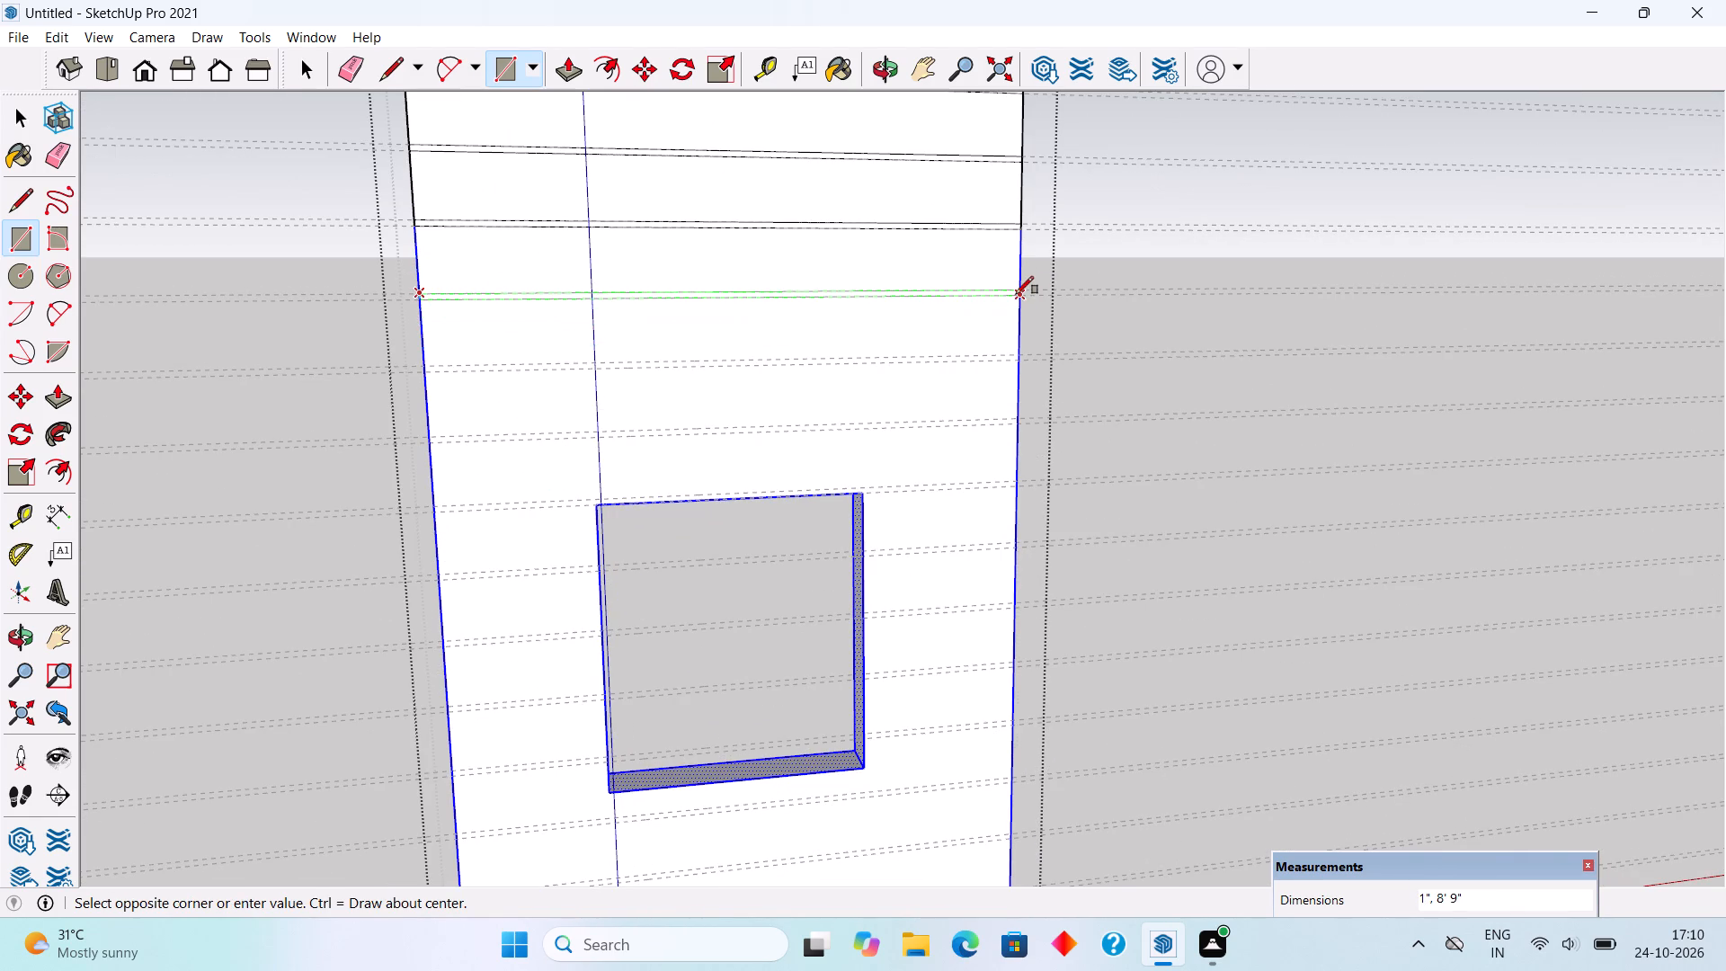
{"action": "left_click", "coordinate": [1016, 294]}
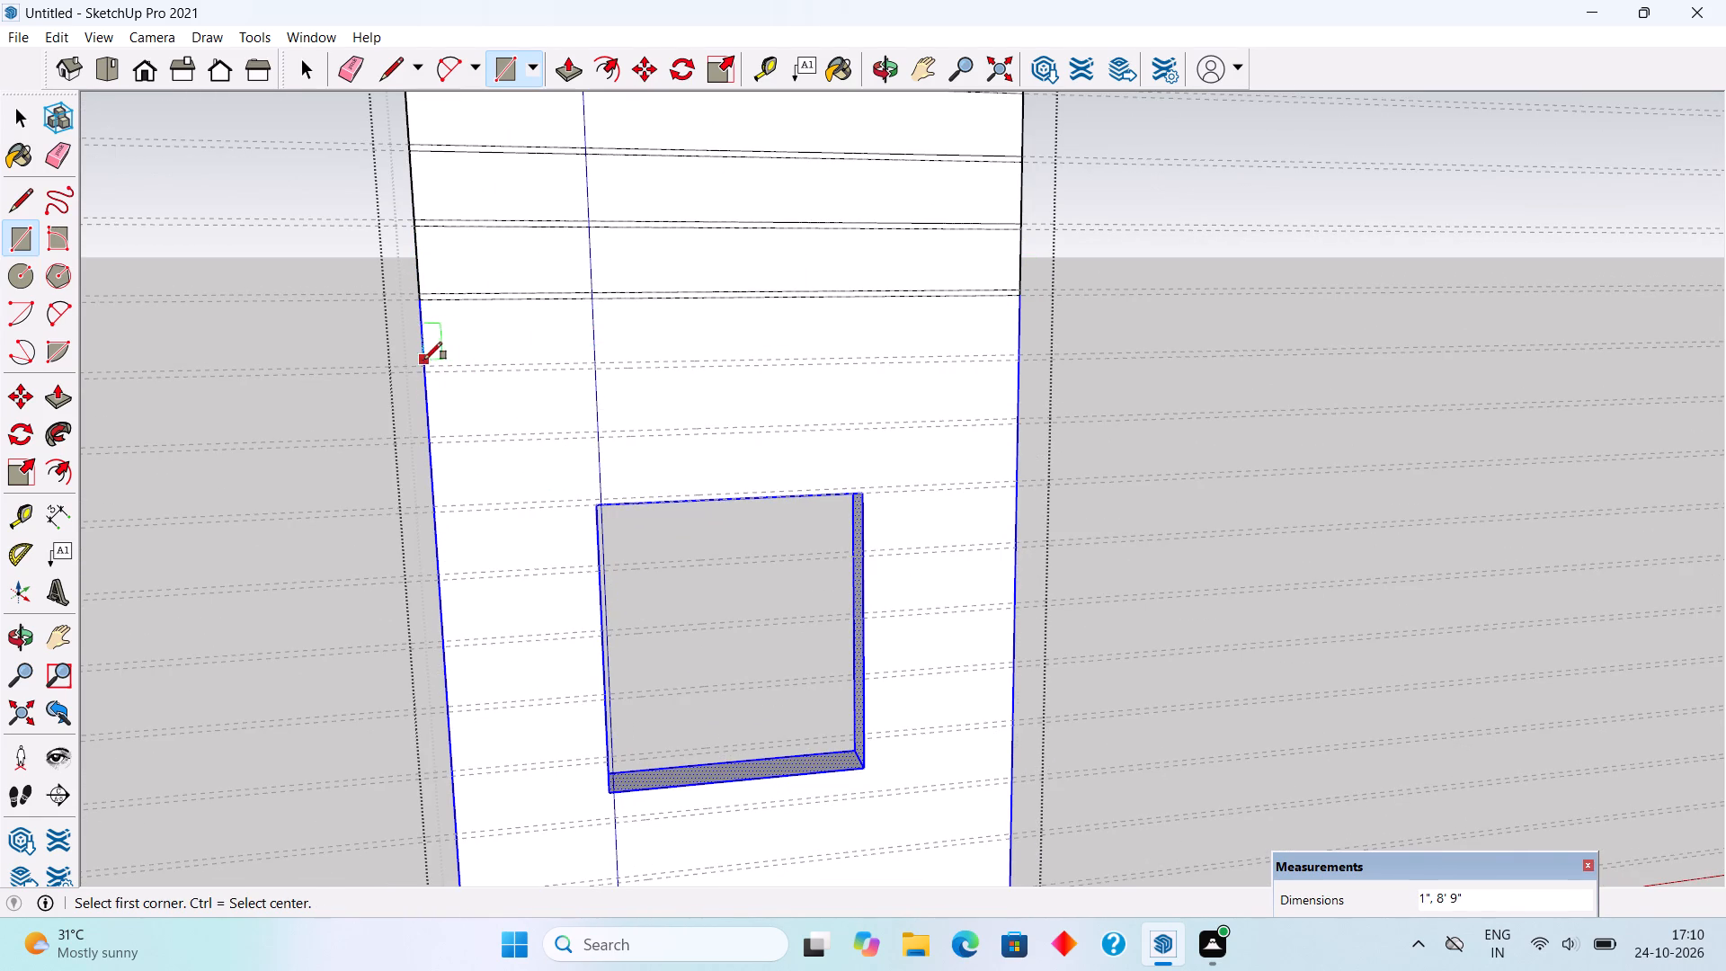
{"action": "left_click", "coordinate": [422, 365]}
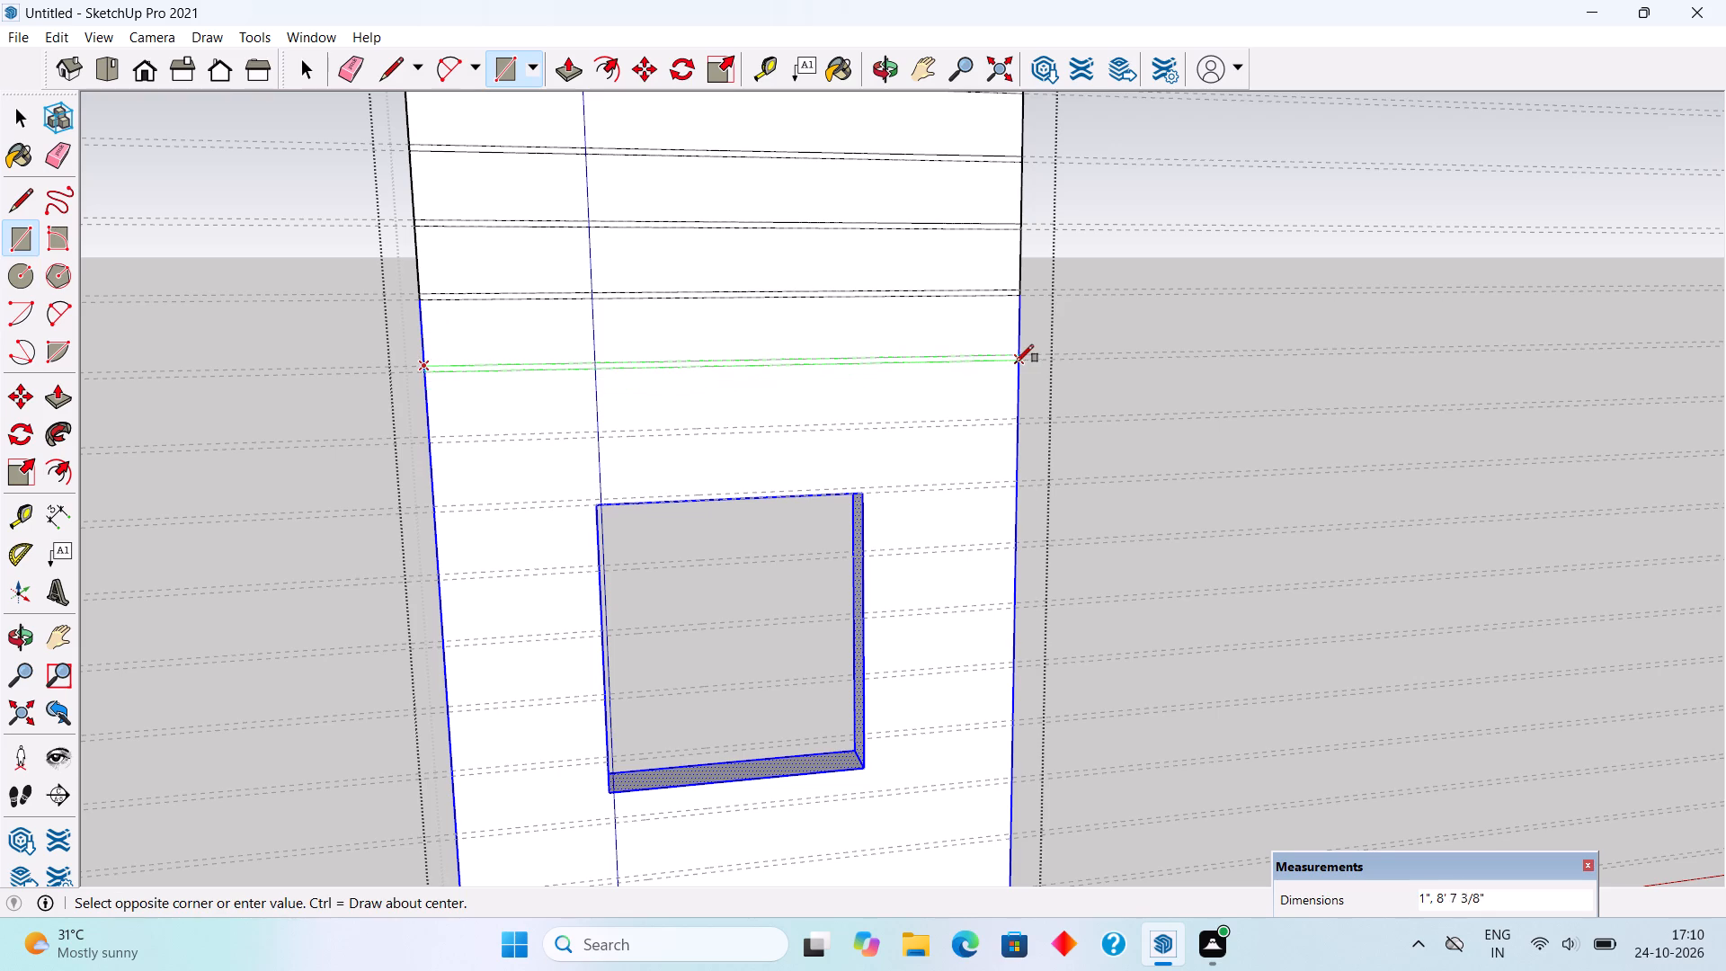
{"action": "left_click", "coordinate": [1020, 362]}
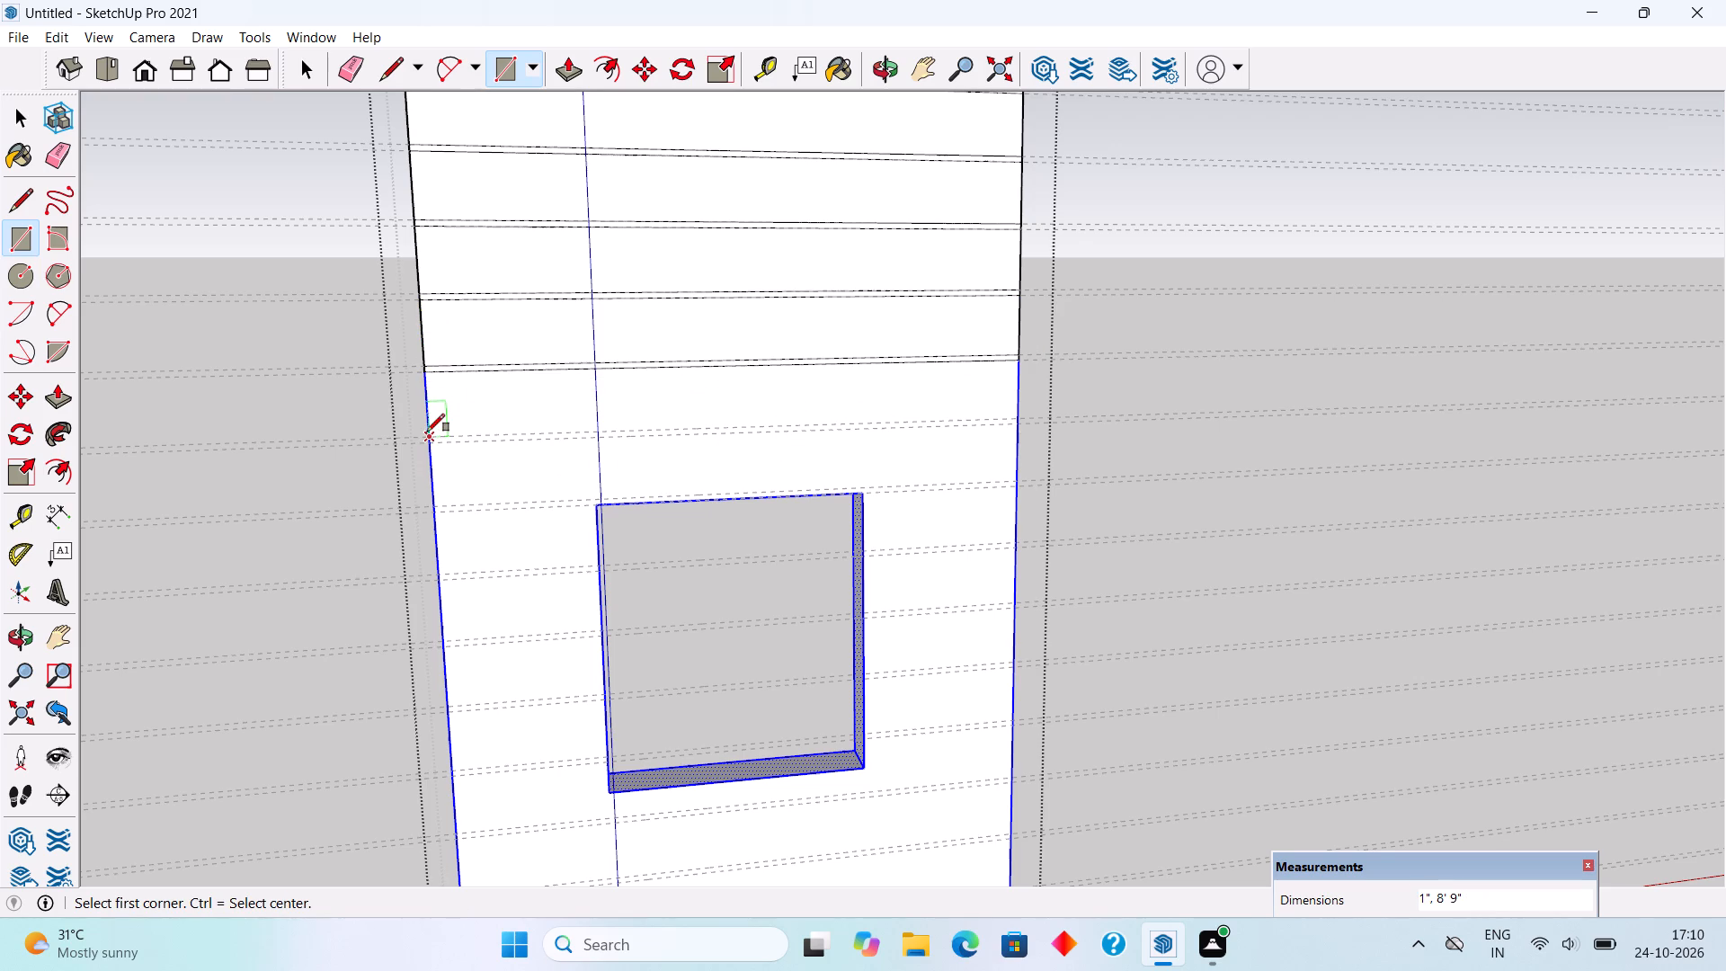
{"action": "left_click", "coordinate": [427, 432]}
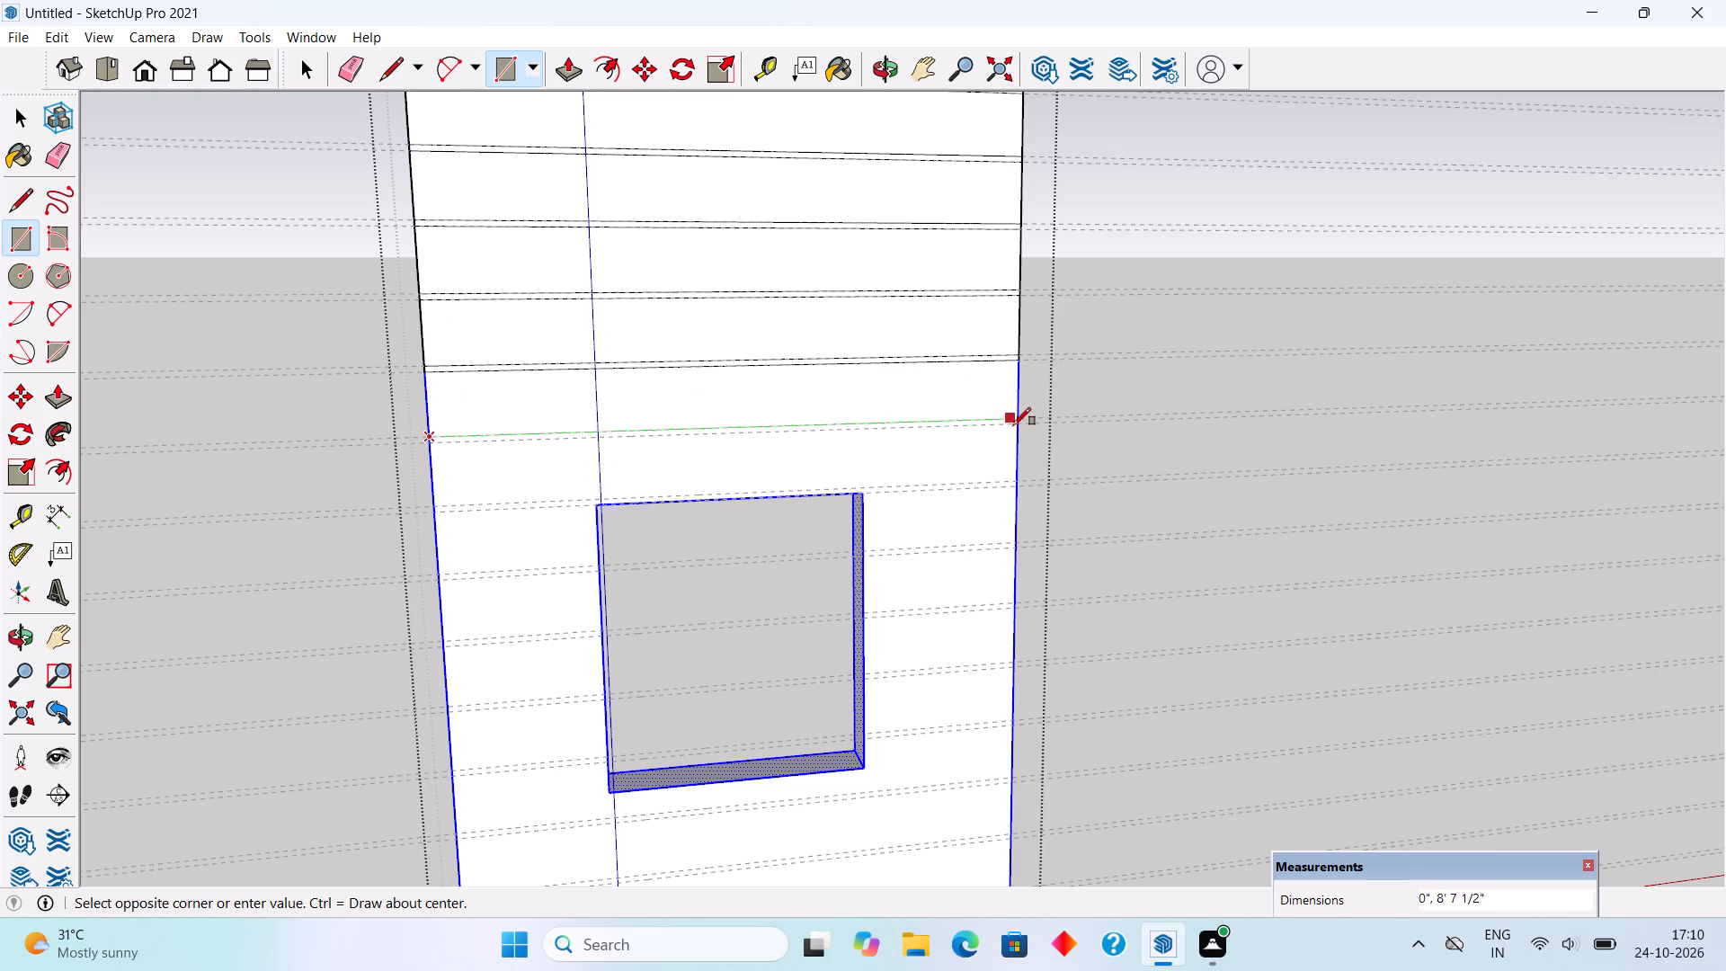
{"action": "left_click", "coordinate": [1016, 425]}
{"action": "scroll", "coordinate": [411, 502], "scroll_direction": "up", "scroll_amount": 3}
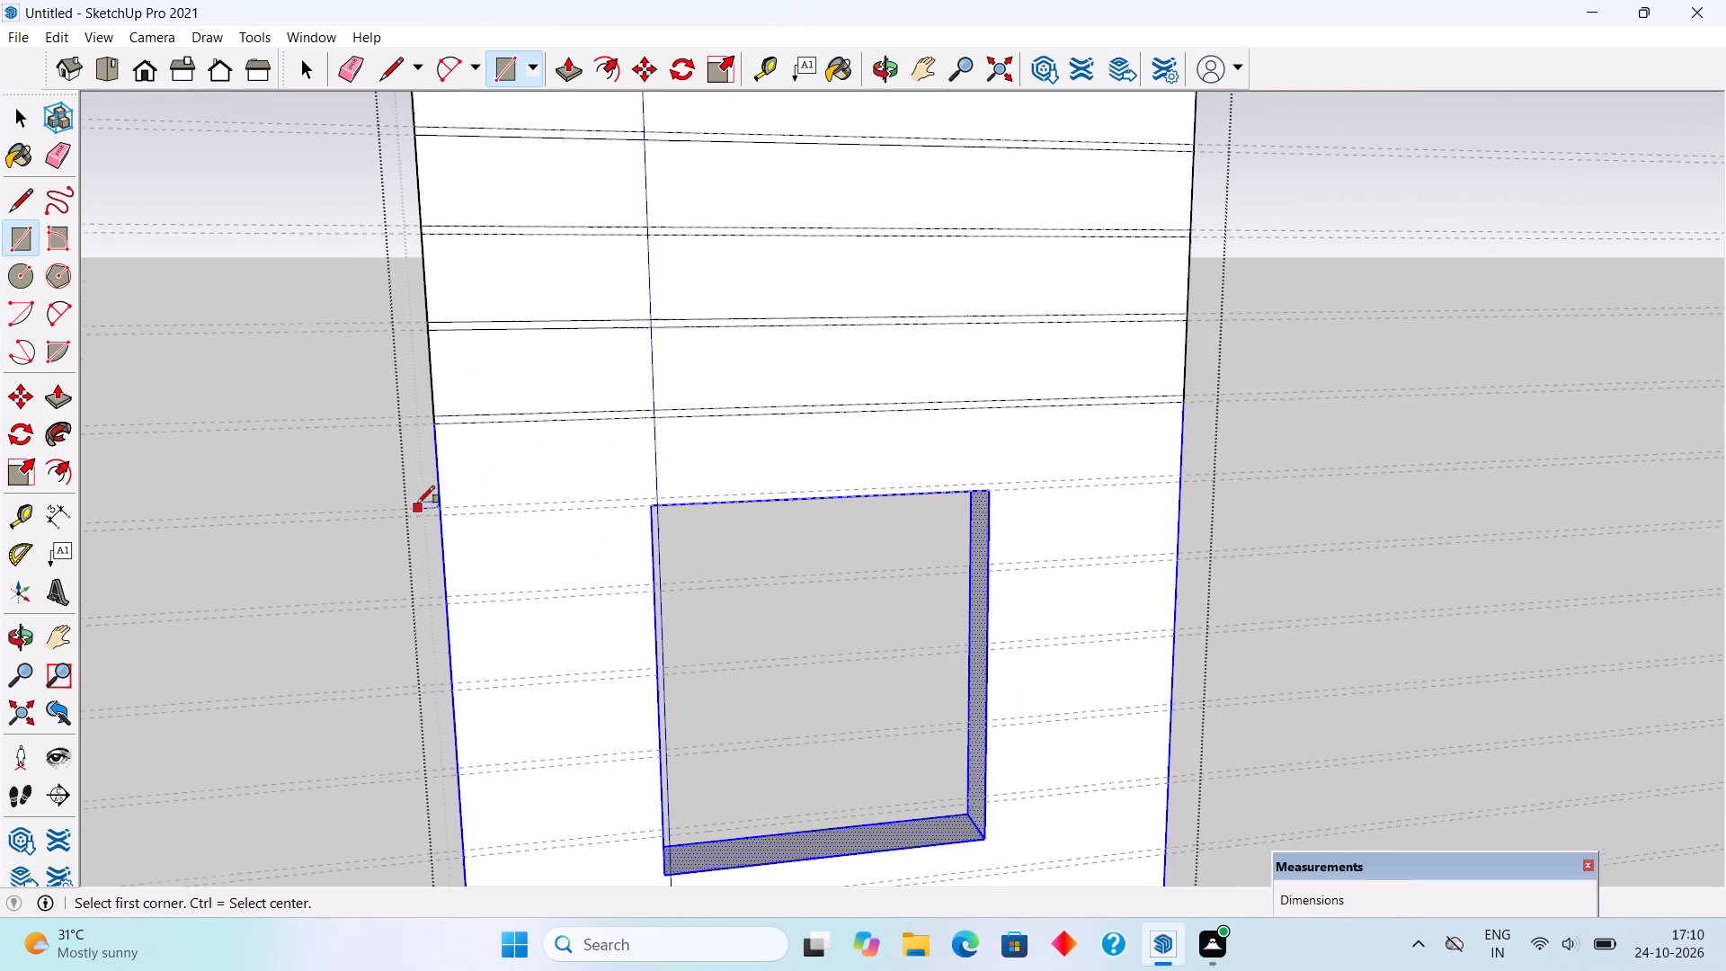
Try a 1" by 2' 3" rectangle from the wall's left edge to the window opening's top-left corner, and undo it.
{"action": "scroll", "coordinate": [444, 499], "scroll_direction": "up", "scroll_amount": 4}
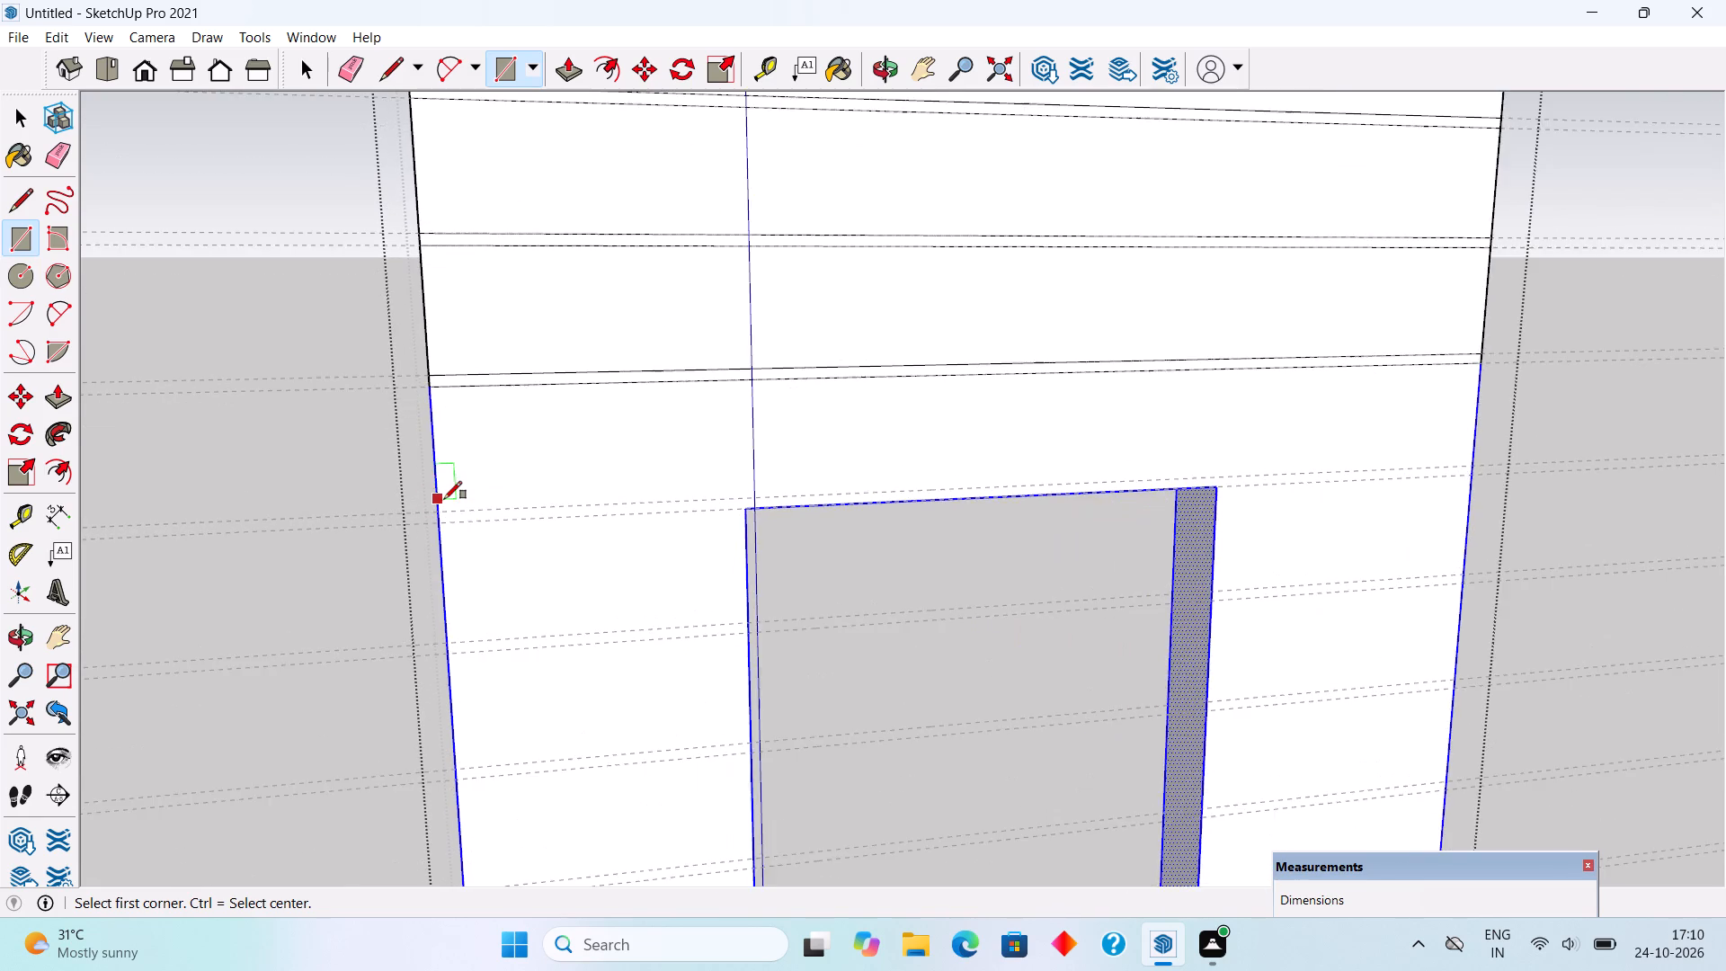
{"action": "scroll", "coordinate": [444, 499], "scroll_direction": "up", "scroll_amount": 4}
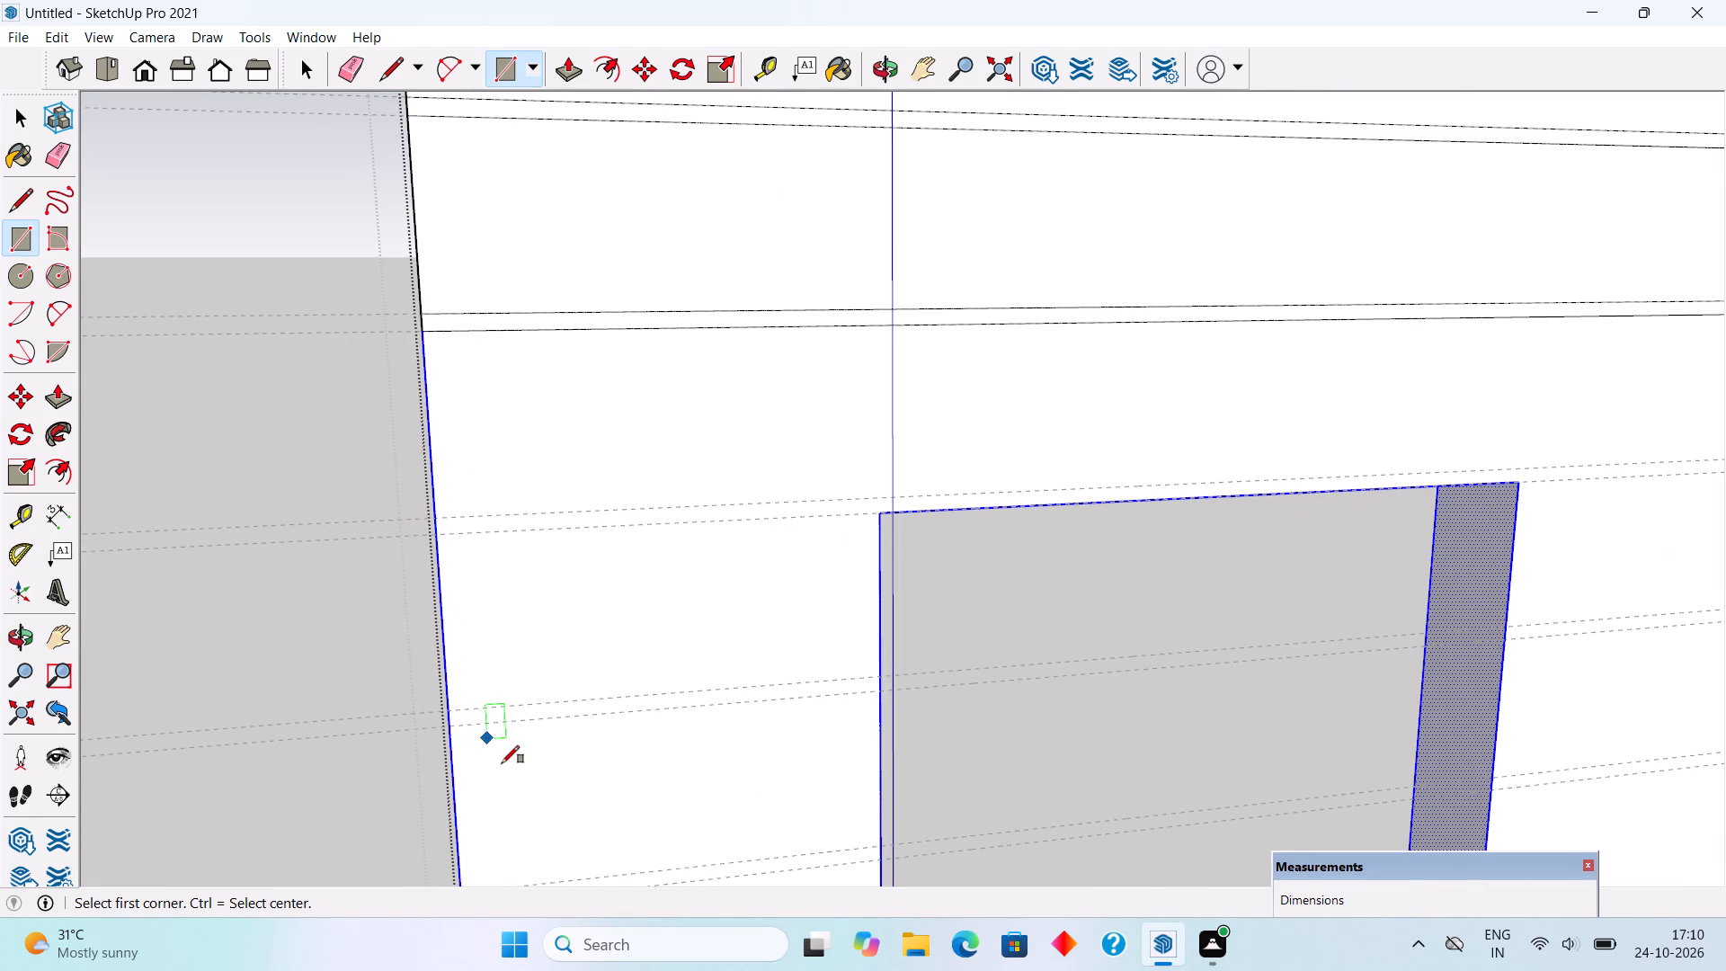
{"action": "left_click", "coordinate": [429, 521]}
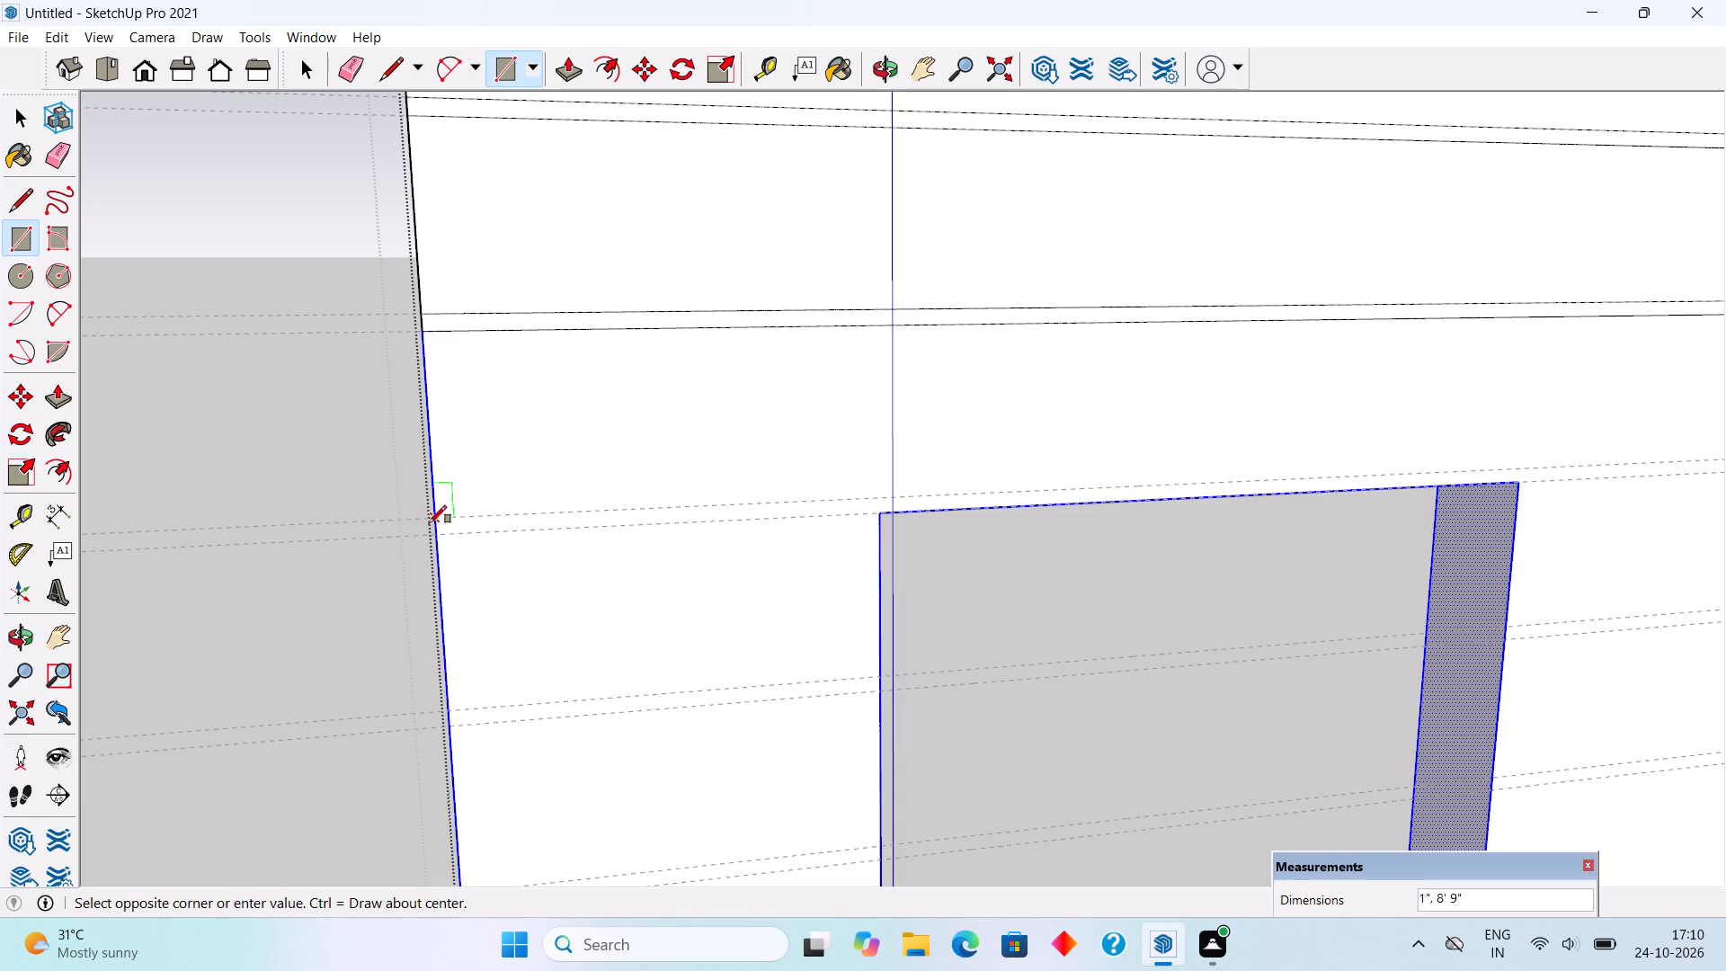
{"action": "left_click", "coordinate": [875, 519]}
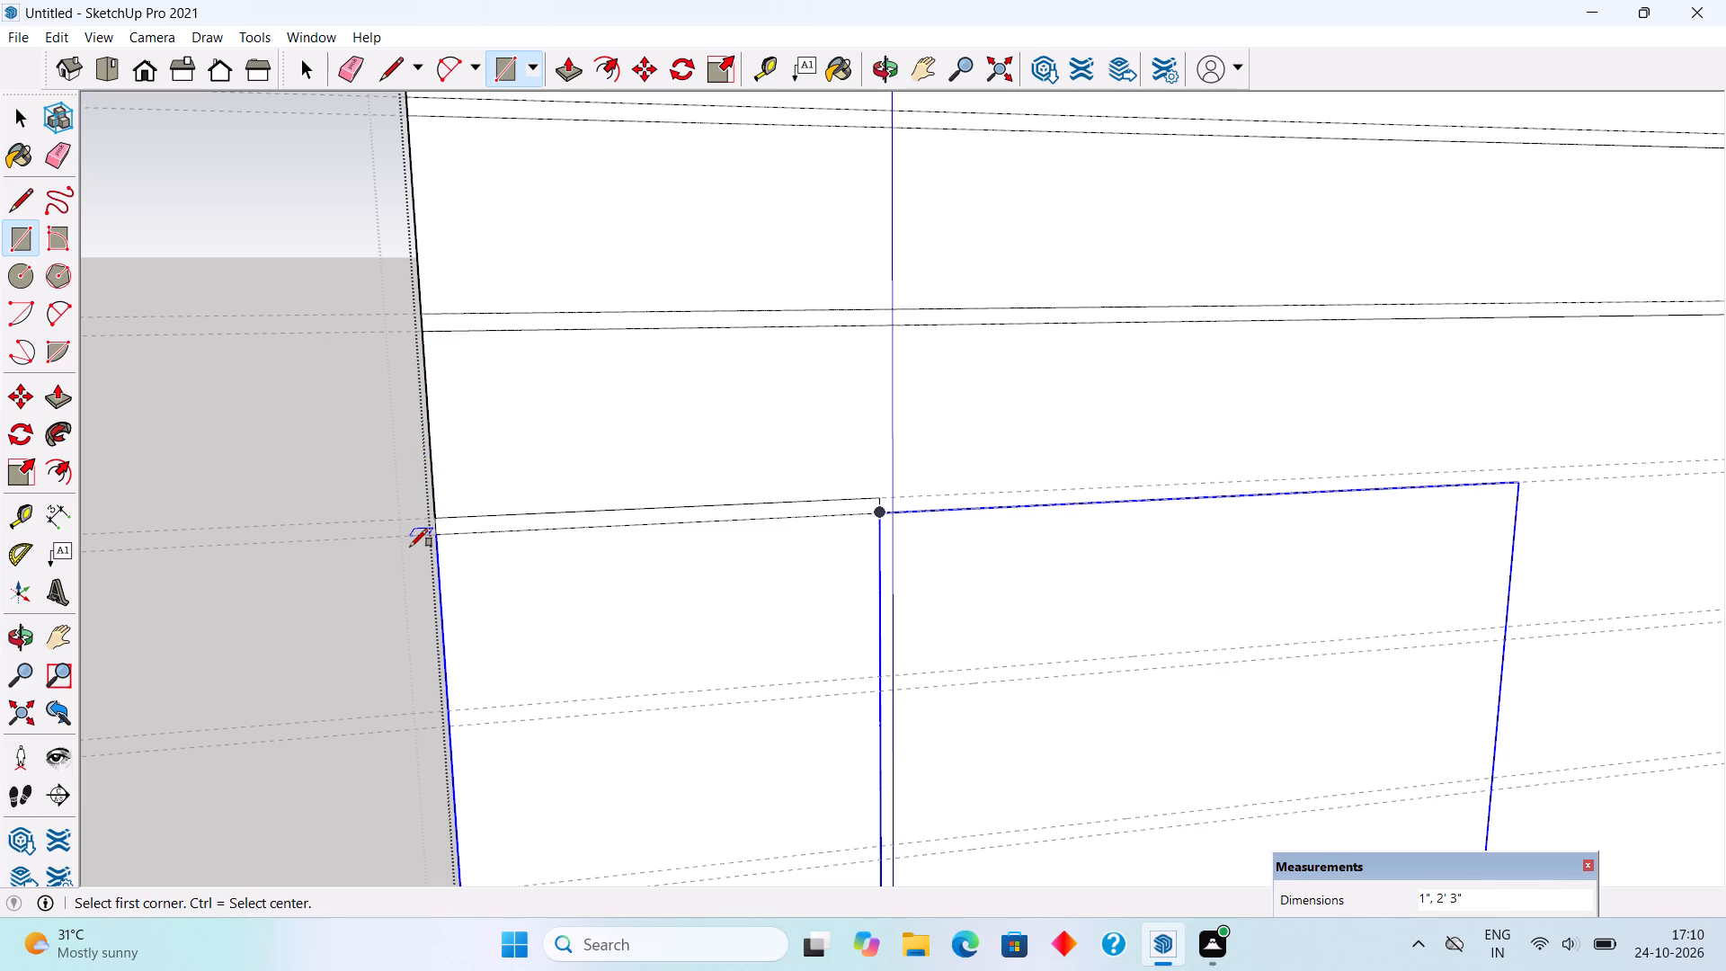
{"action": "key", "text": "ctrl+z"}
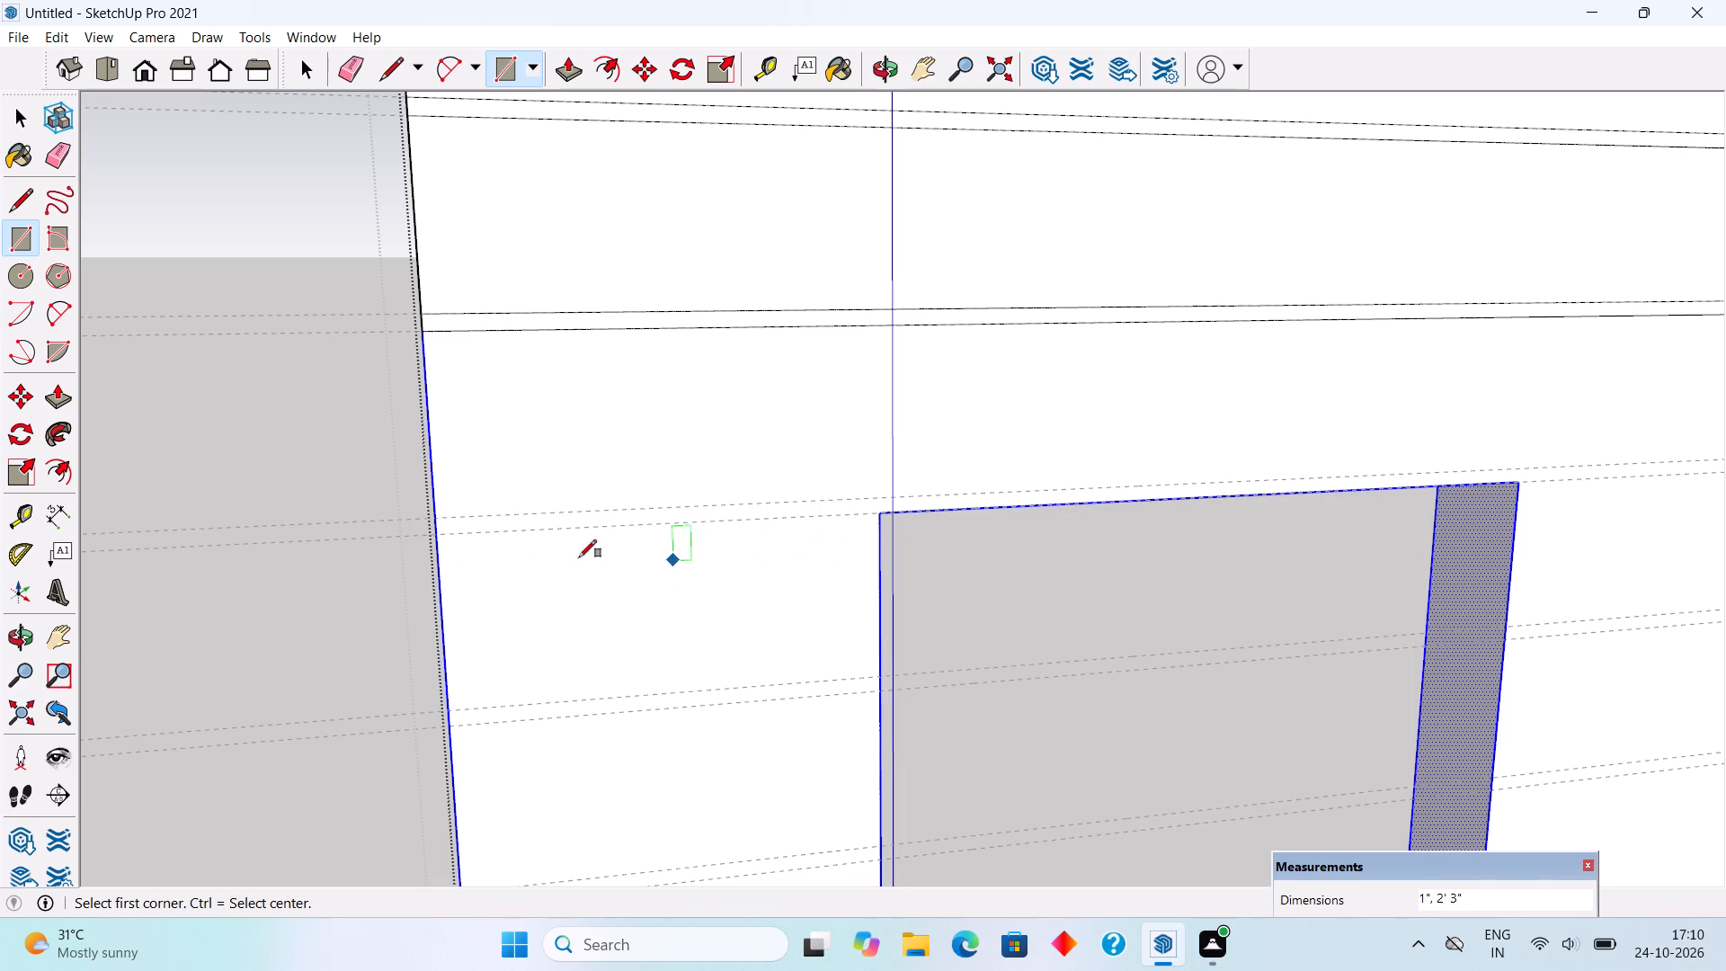
Draw a 1" by 2' 3" rectangle left of the window opening, in the first guide pair below the opening's top edge.
{"action": "left_click", "coordinate": [451, 712]}
{"action": "left_click", "coordinate": [885, 692]}
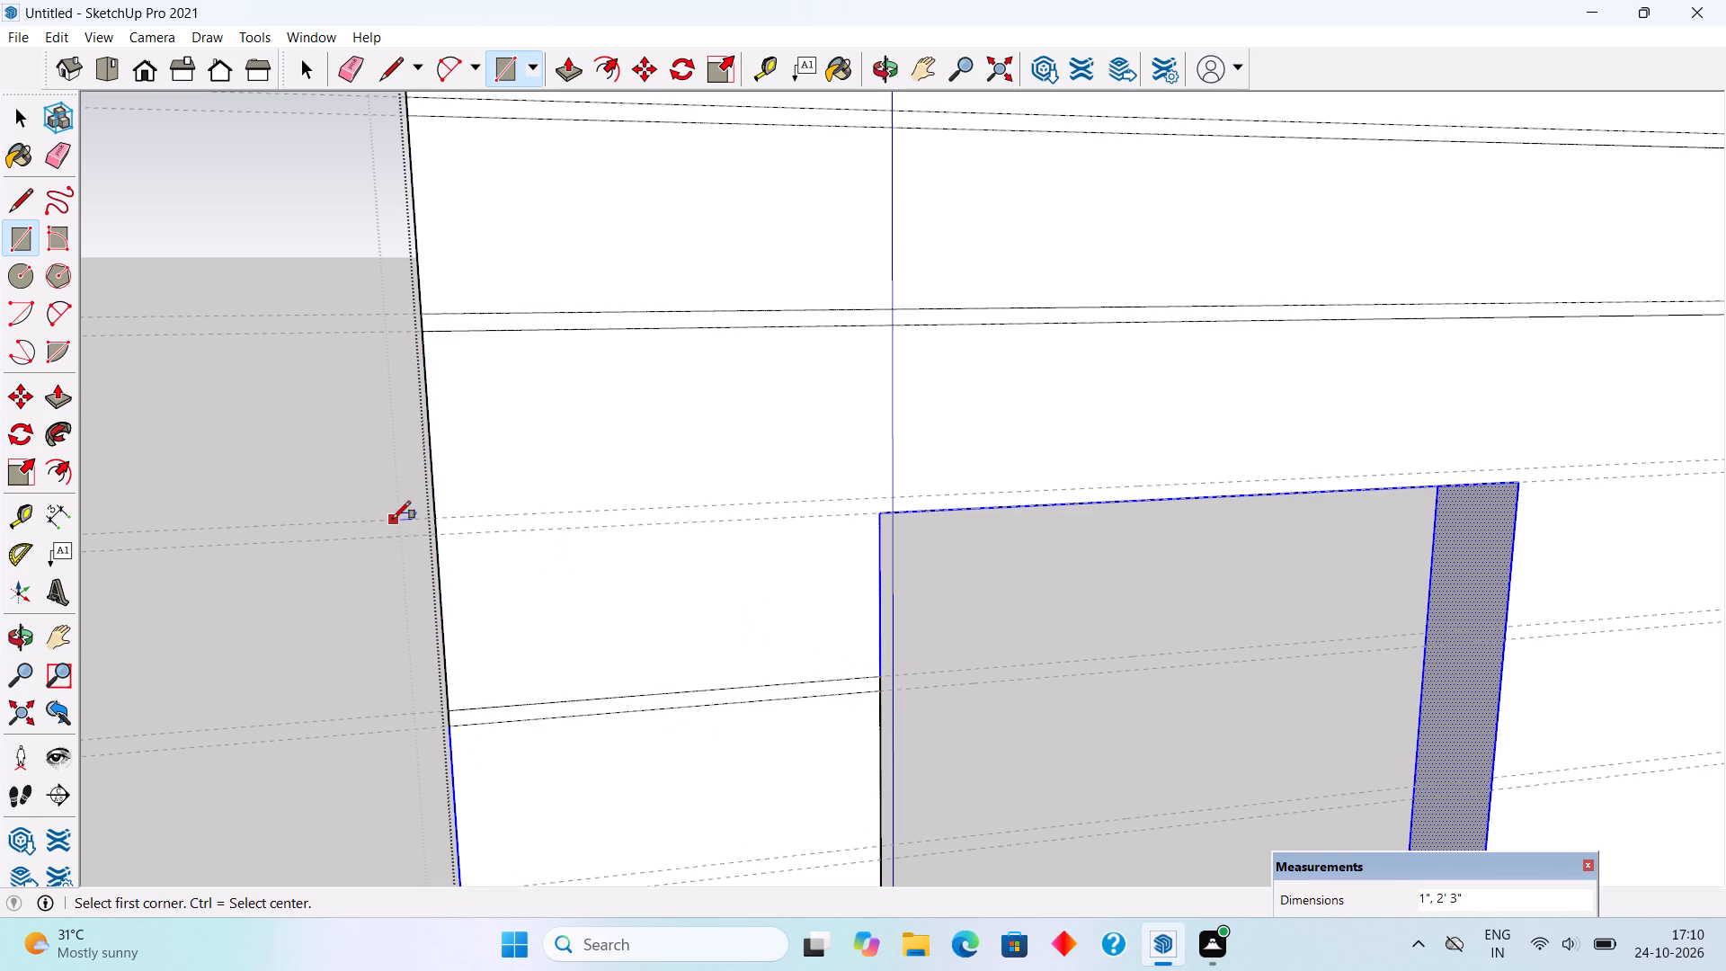
Draw a 1" high rectangle in the guide pair at the window head, from the wall's left edge to just short of the opening's corner.
{"action": "scroll", "coordinate": [393, 519], "scroll_direction": "up", "scroll_amount": 6}
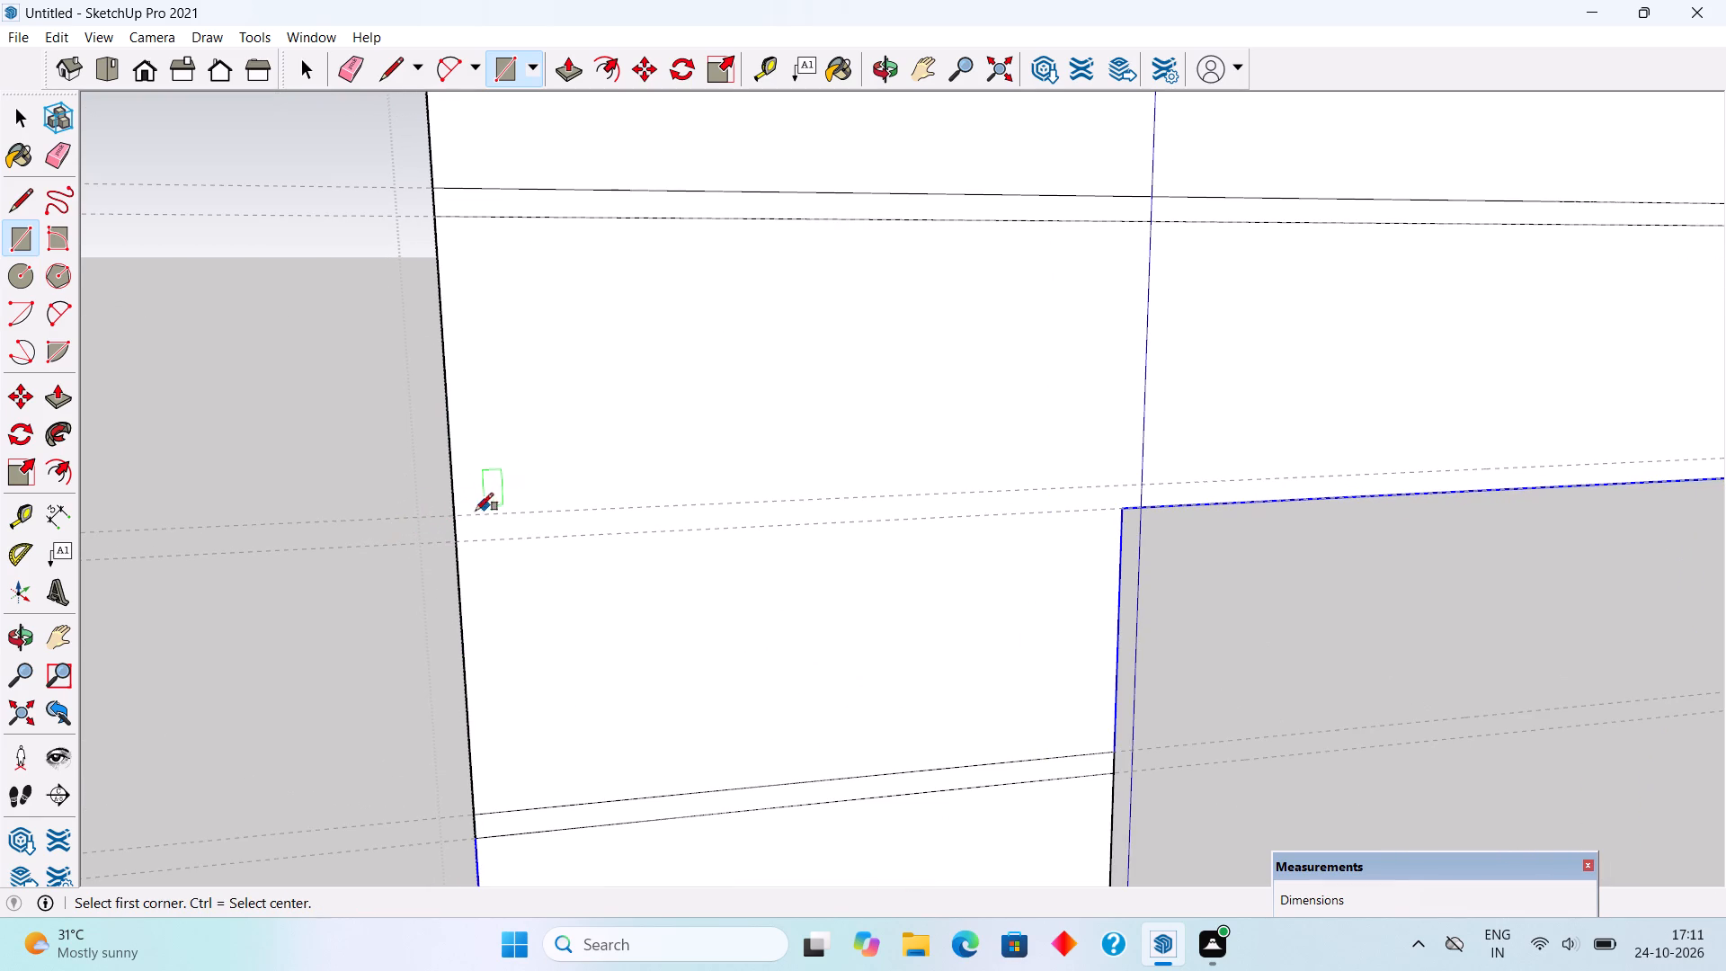
{"action": "left_click", "coordinate": [456, 517]}
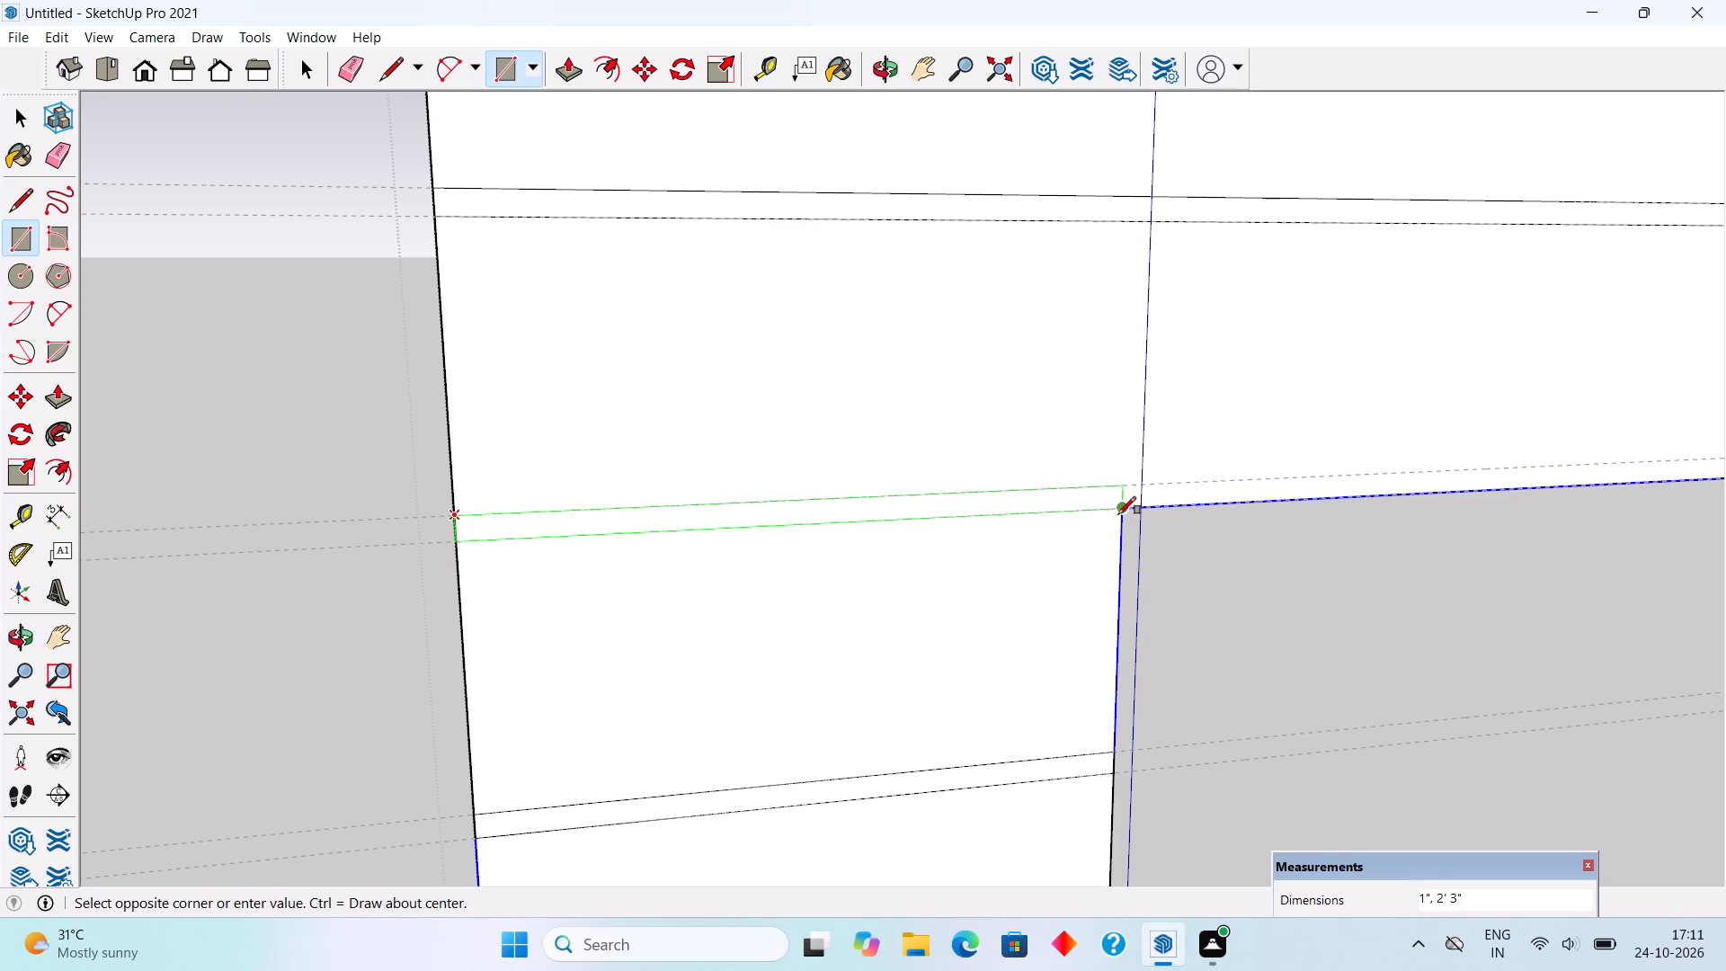
{"action": "scroll", "coordinate": [1110, 513], "scroll_direction": "up", "scroll_amount": 4}
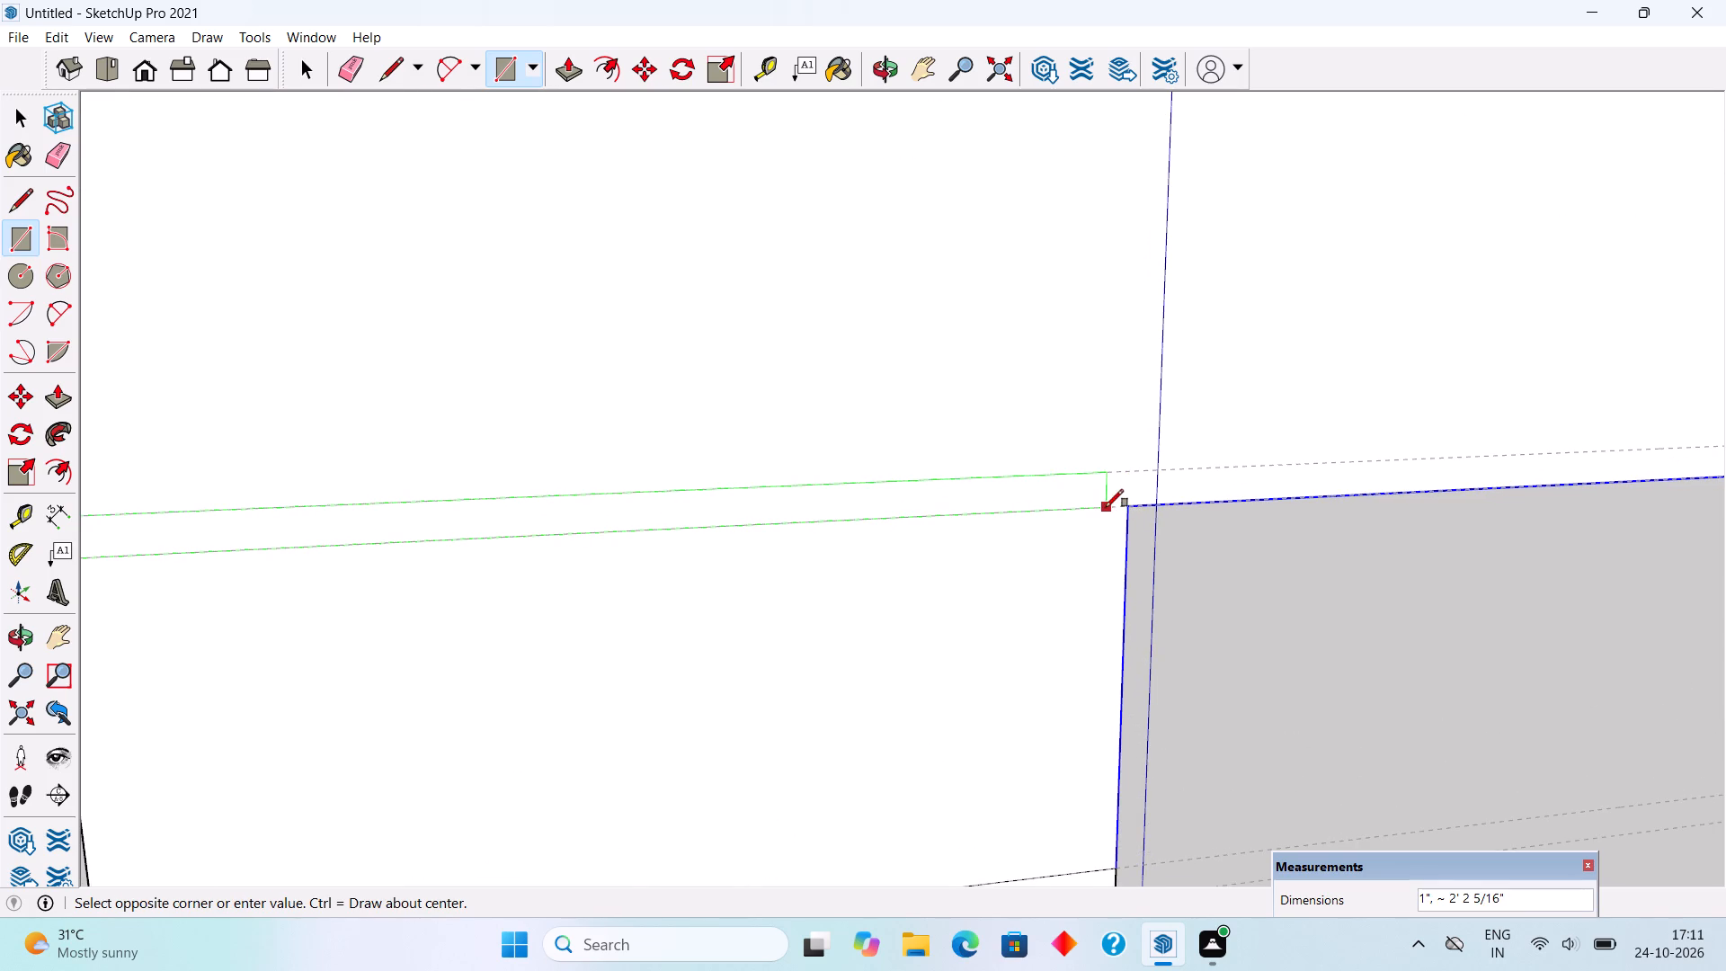
{"action": "scroll", "coordinate": [1107, 507], "scroll_direction": "up", "scroll_amount": 3}
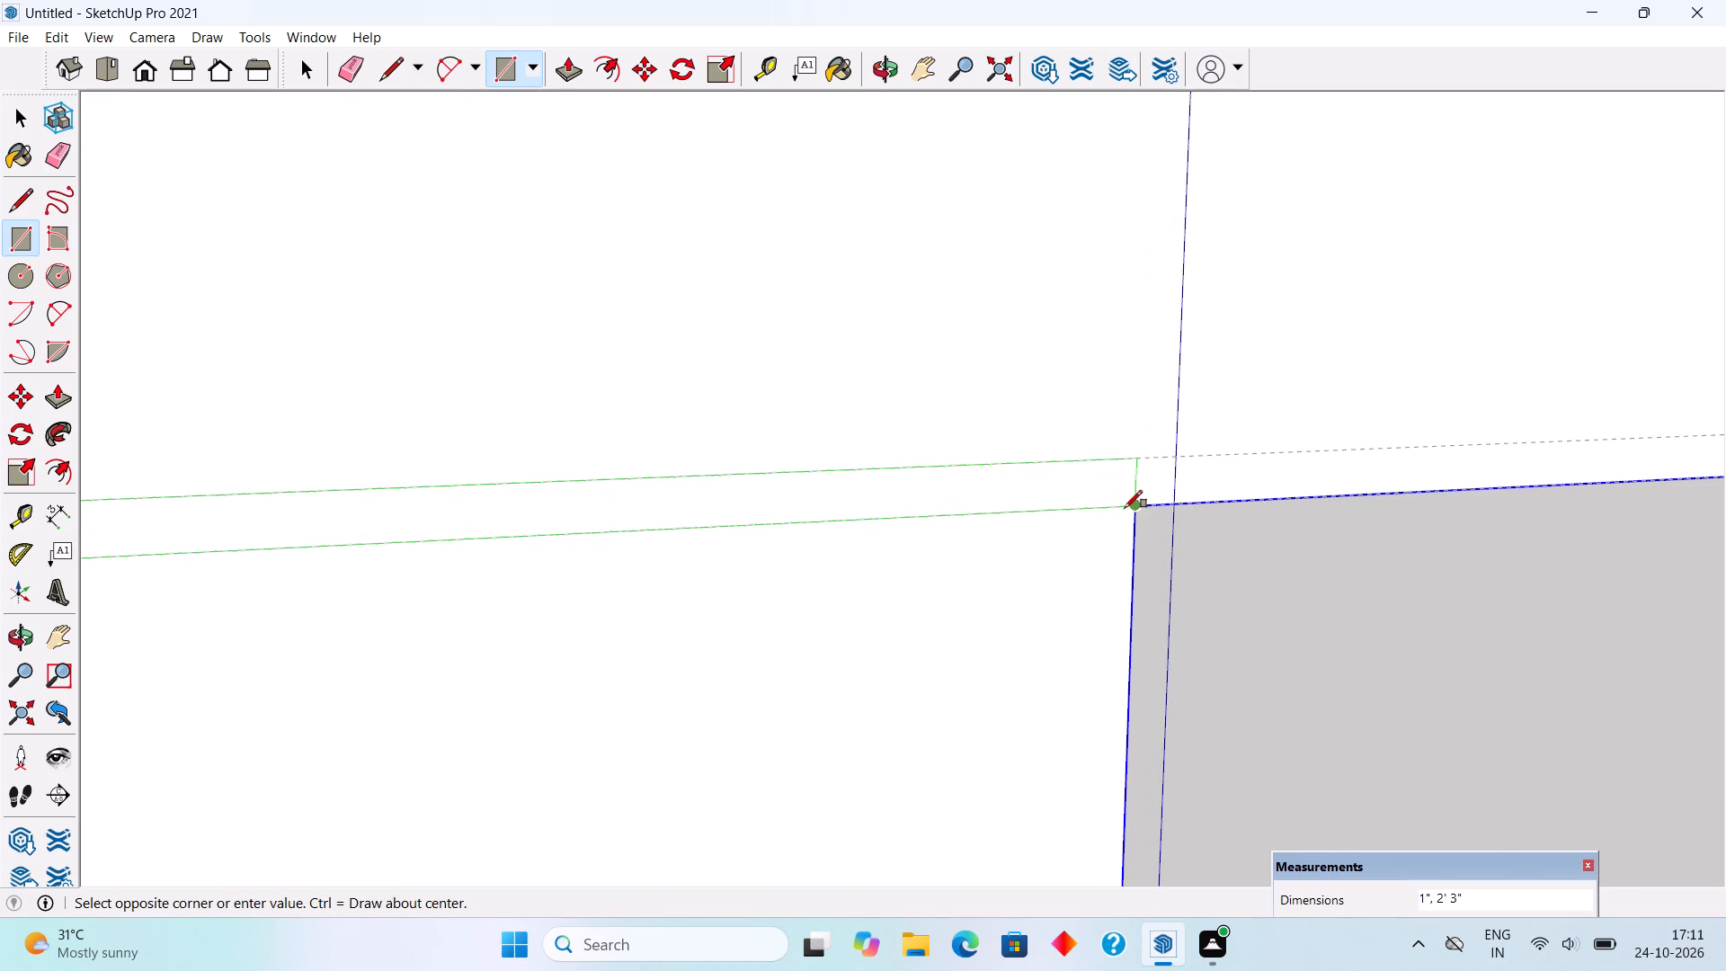
{"action": "scroll", "coordinate": [1125, 508], "scroll_direction": "up", "scroll_amount": 3}
{"action": "left_click", "coordinate": [1122, 509]}
{"action": "scroll", "coordinate": [658, 532], "scroll_direction": "down", "scroll_amount": 6}
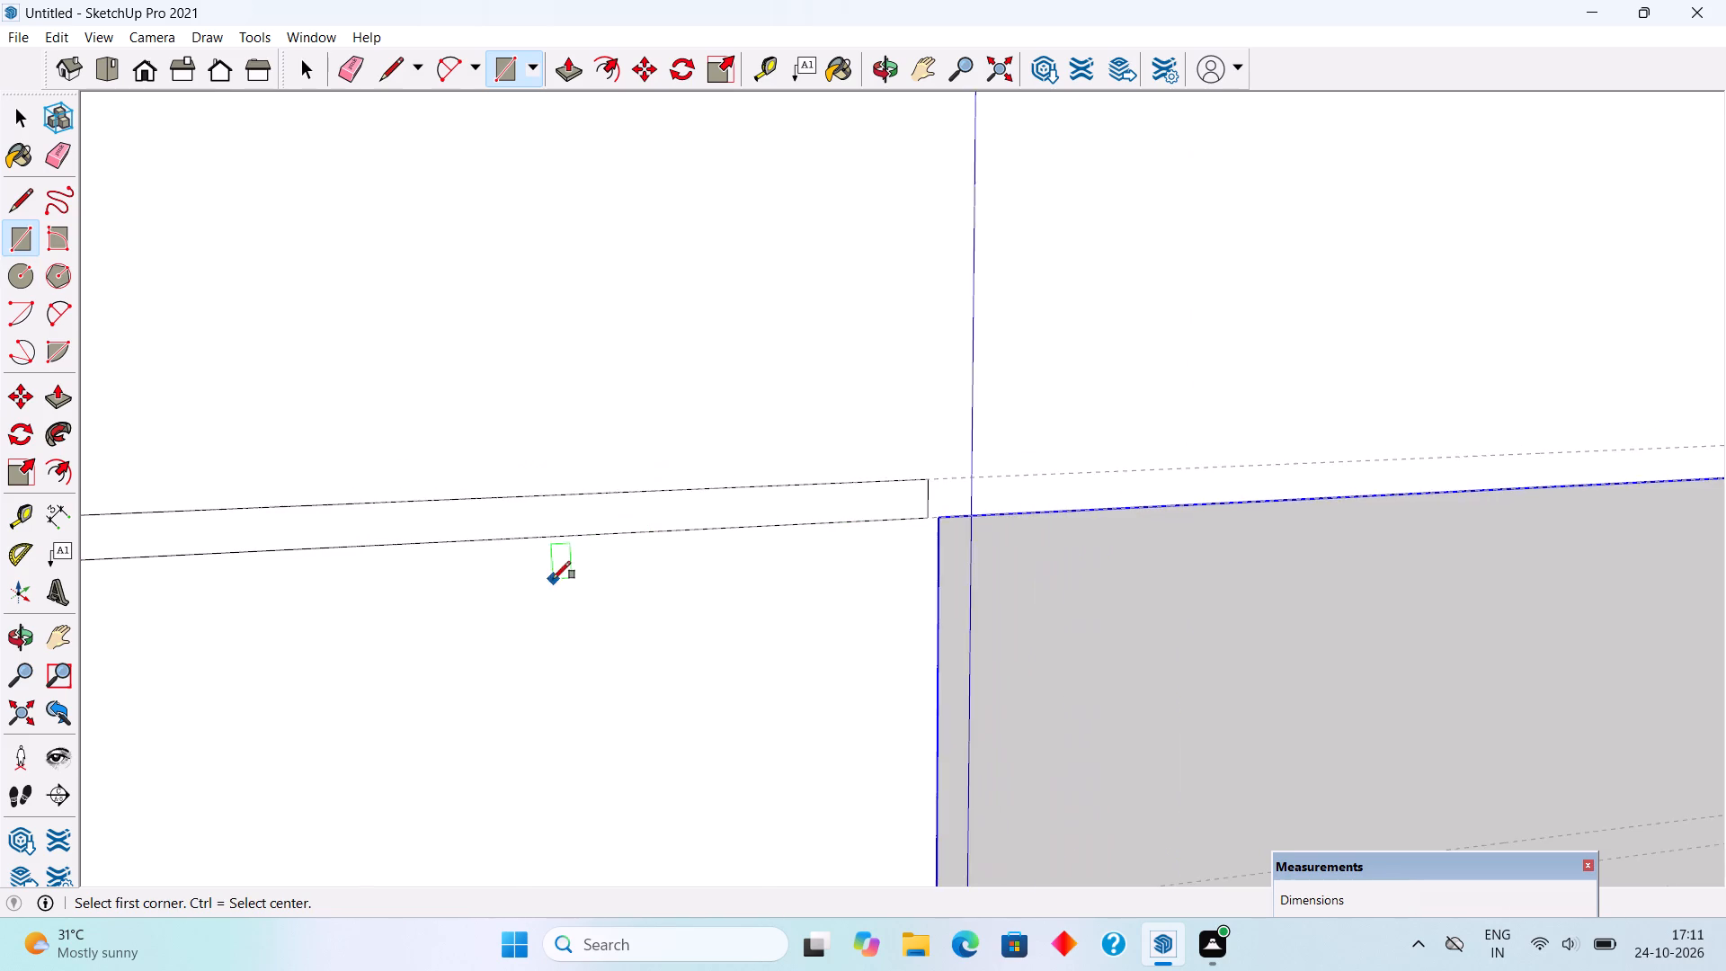
Draw a 1" by about 2' 5 13/16" rectangle at the window head, from the wall's right edge to just short of the opening's corner.
{"action": "scroll", "coordinate": [553, 579], "scroll_direction": "down", "scroll_amount": 13}
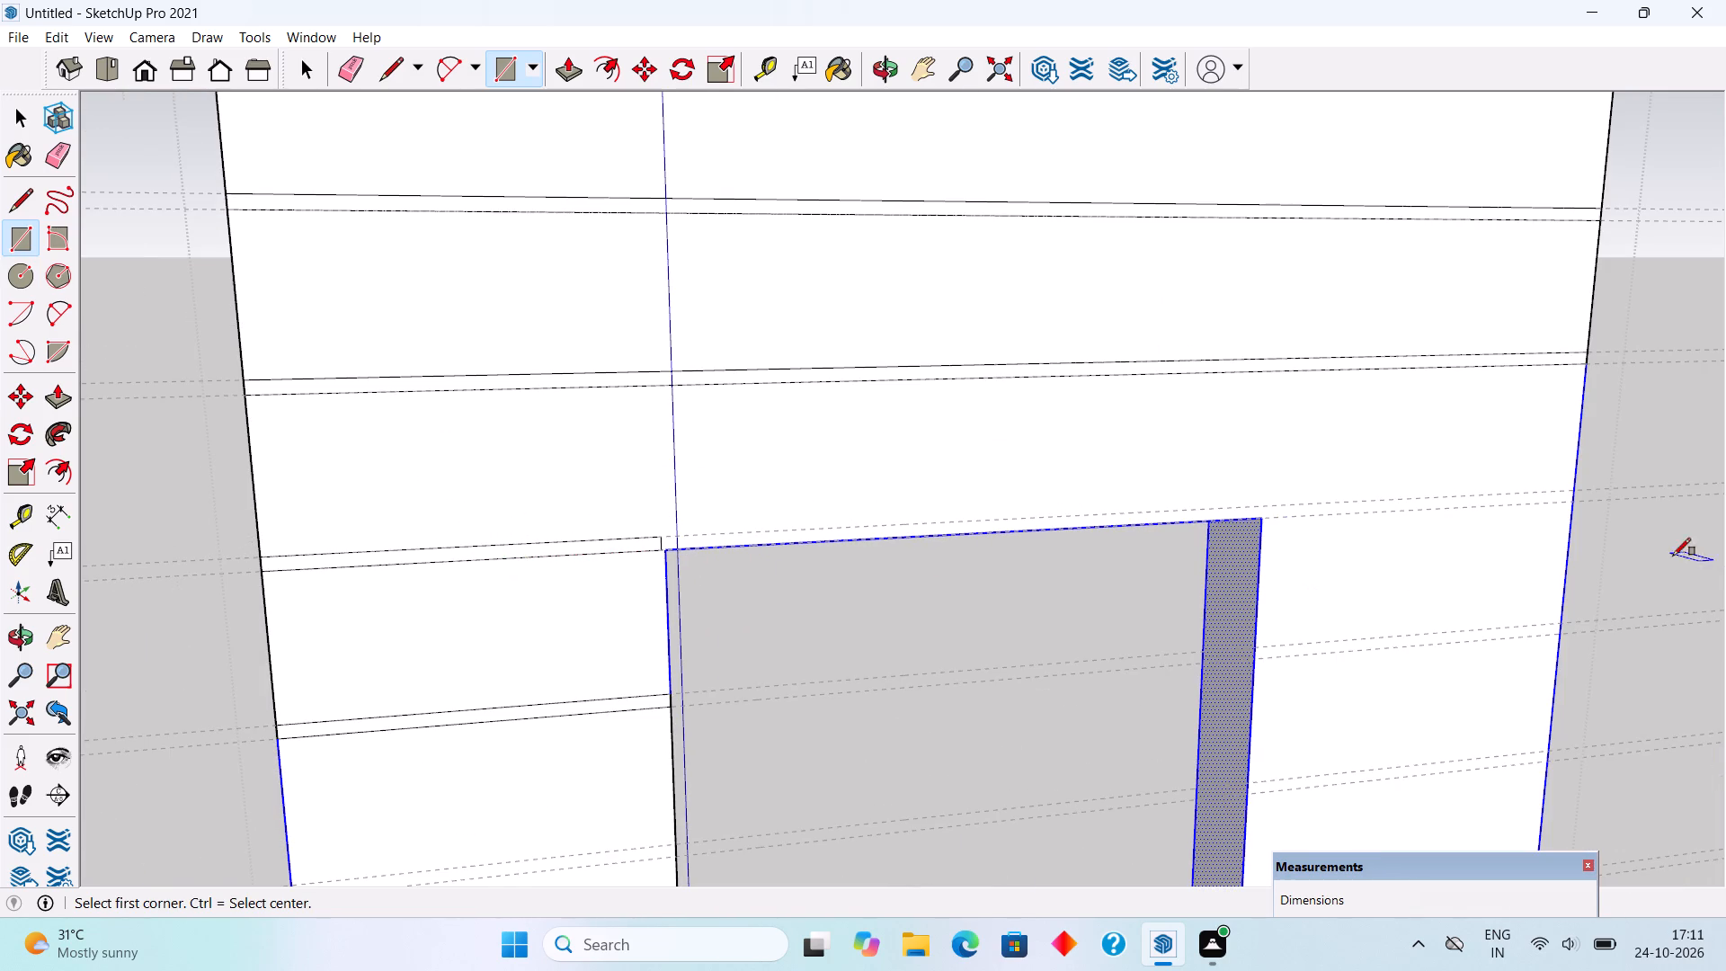
{"action": "scroll", "coordinate": [1636, 540], "scroll_direction": "up", "scroll_amount": 7}
{"action": "scroll", "coordinate": [1573, 494], "scroll_direction": "up", "scroll_amount": 4}
{"action": "left_click", "coordinate": [1593, 491]}
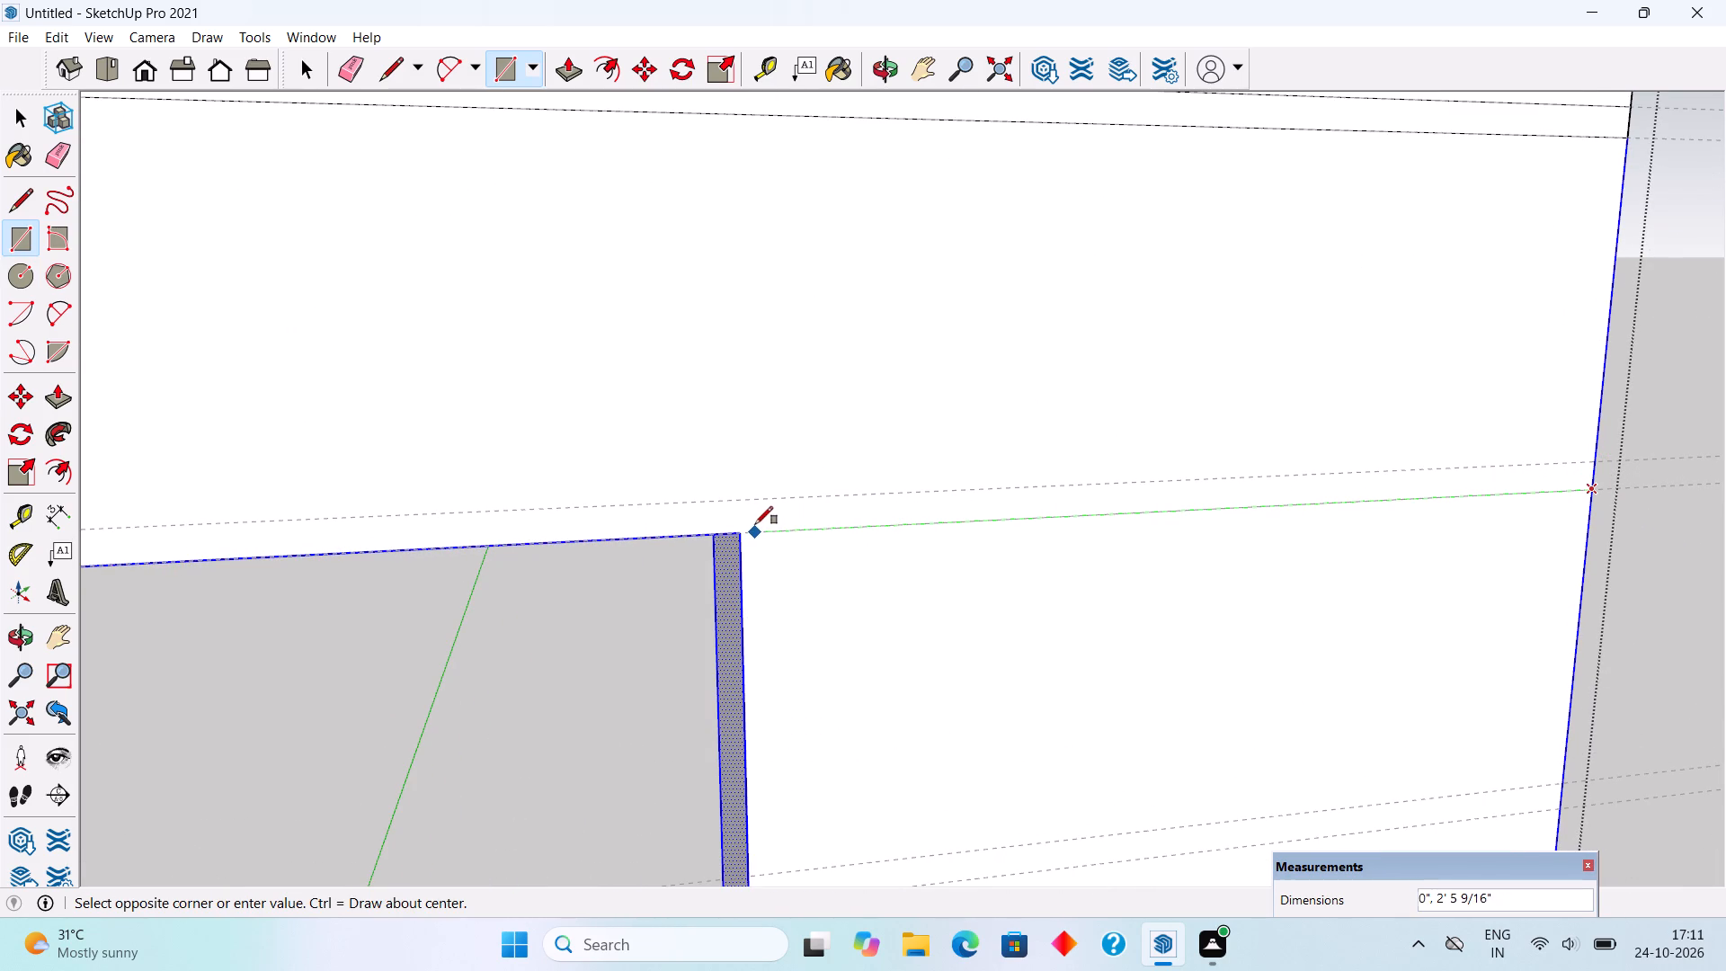
{"action": "scroll", "coordinate": [752, 526], "scroll_direction": "up", "scroll_amount": 3}
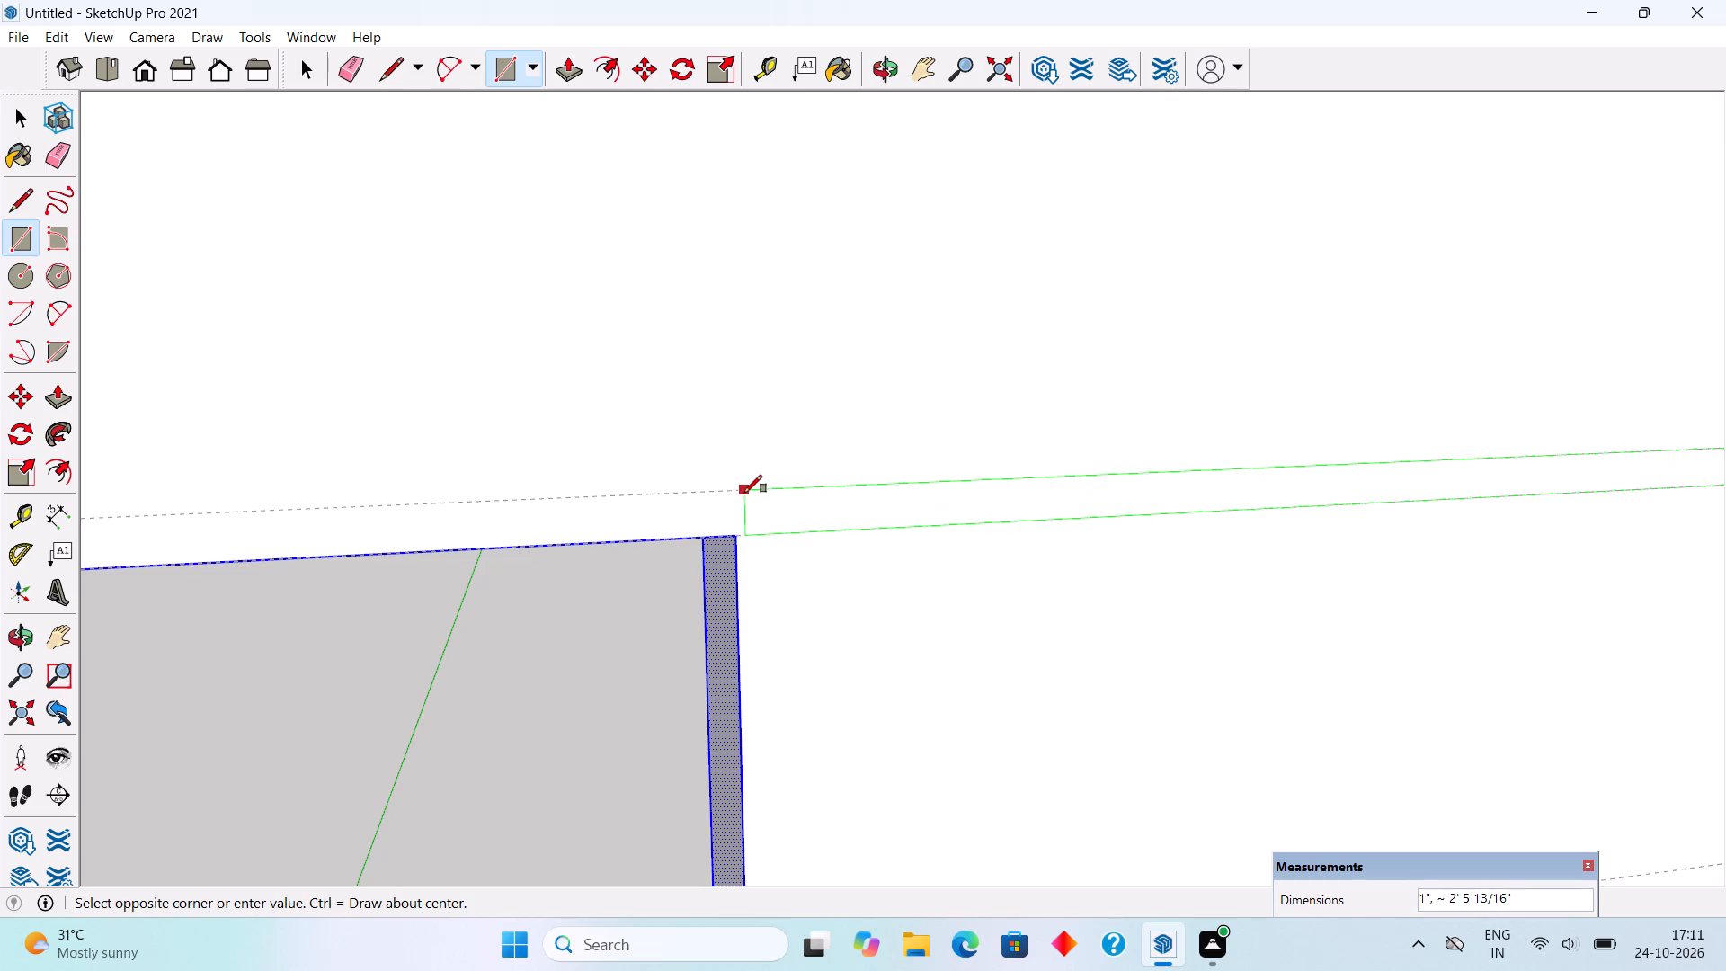
{"action": "left_click", "coordinate": [744, 493]}
Draw 1" by 2' 3" rectangles left of the window opening in the three remaining guide pairs down to its sill.
{"action": "scroll", "coordinate": [745, 493], "scroll_direction": "down", "scroll_amount": 5}
{"action": "scroll", "coordinate": [756, 593], "scroll_direction": "down", "scroll_amount": 7}
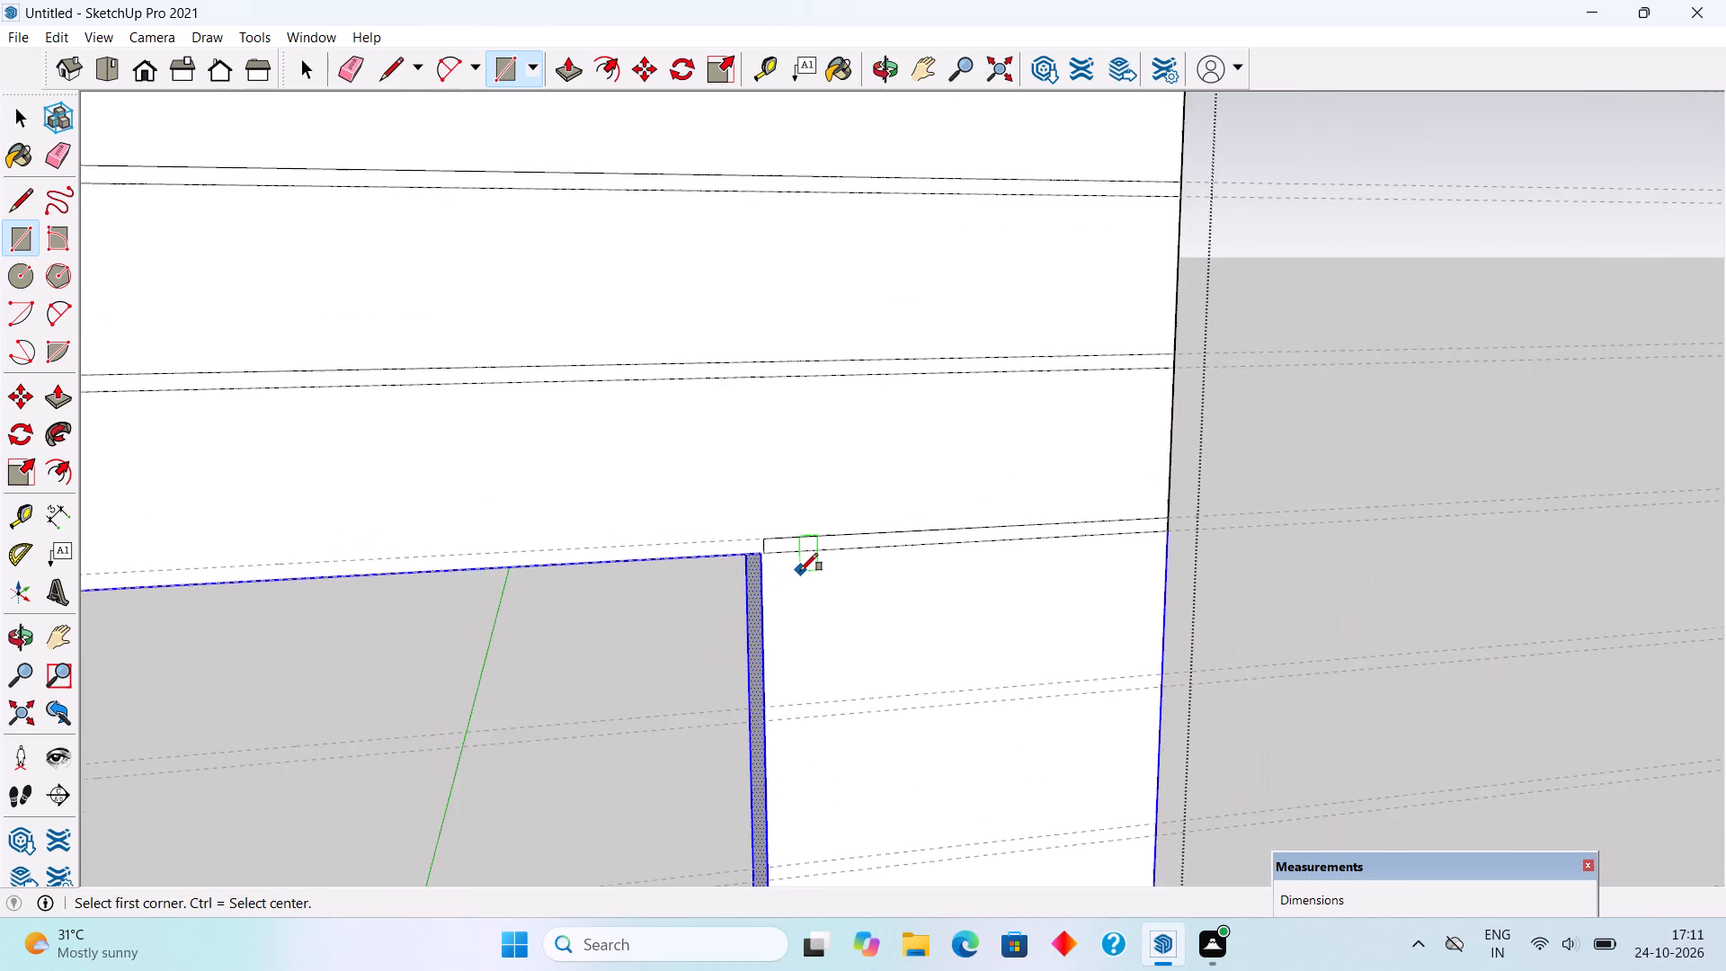
{"action": "scroll", "coordinate": [800, 571], "scroll_direction": "down", "scroll_amount": 5}
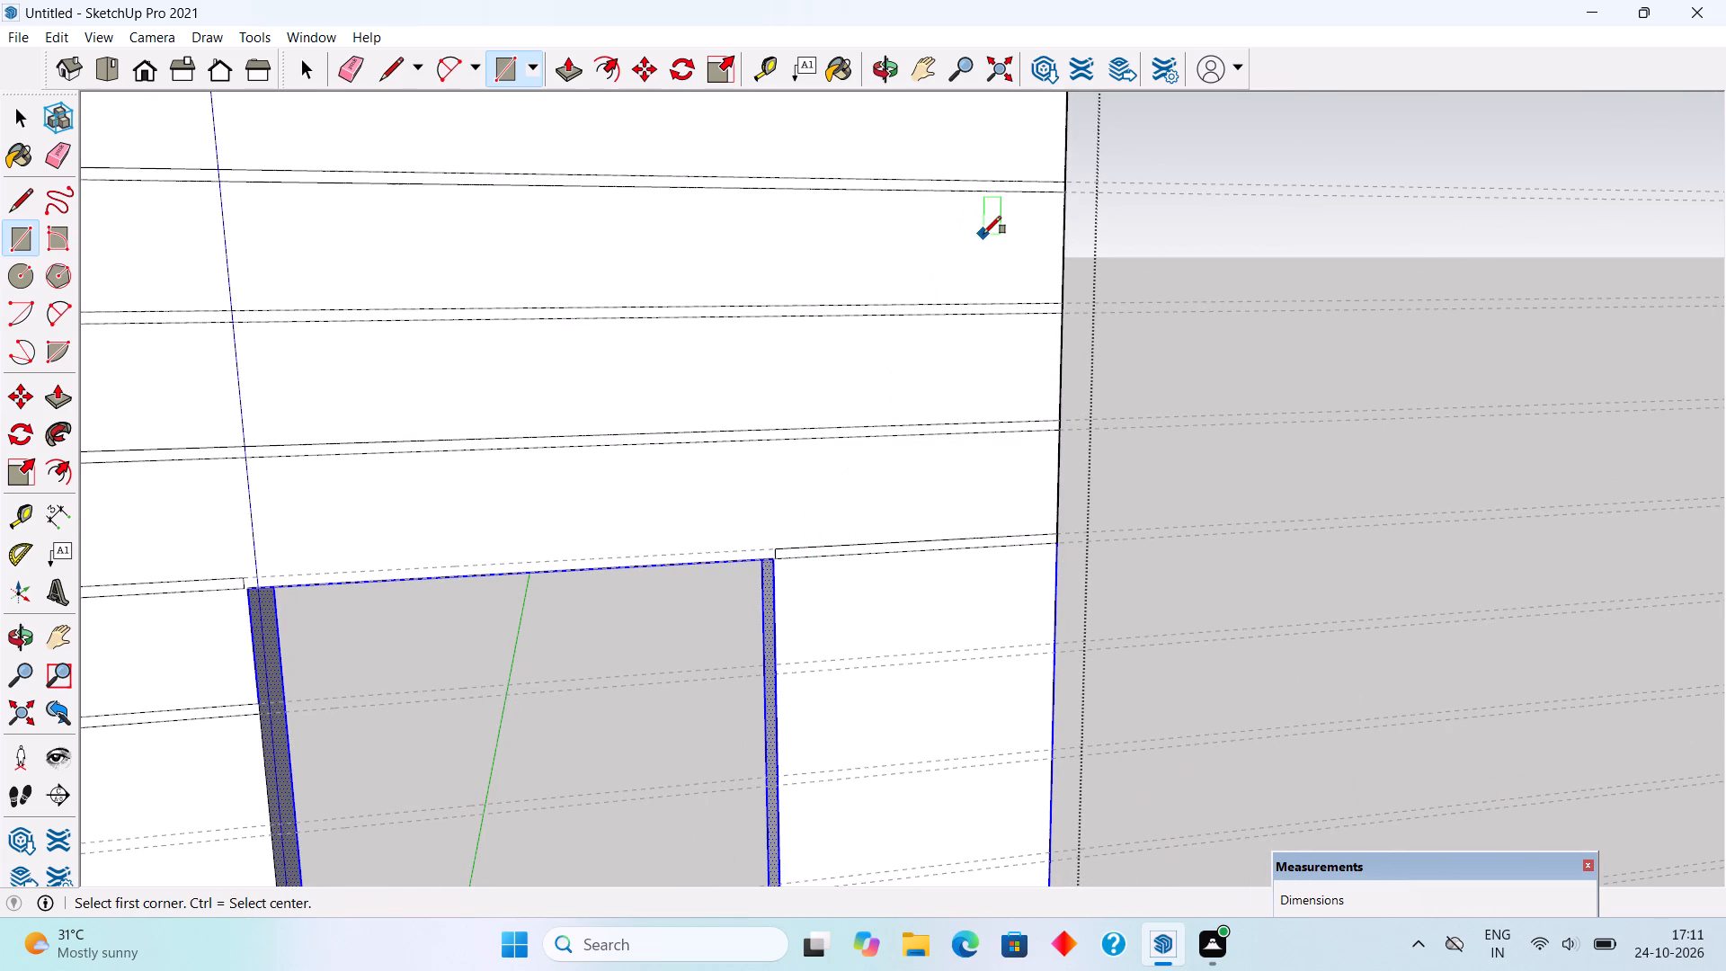
{"action": "scroll", "coordinate": [986, 302], "scroll_direction": "down", "scroll_amount": 4}
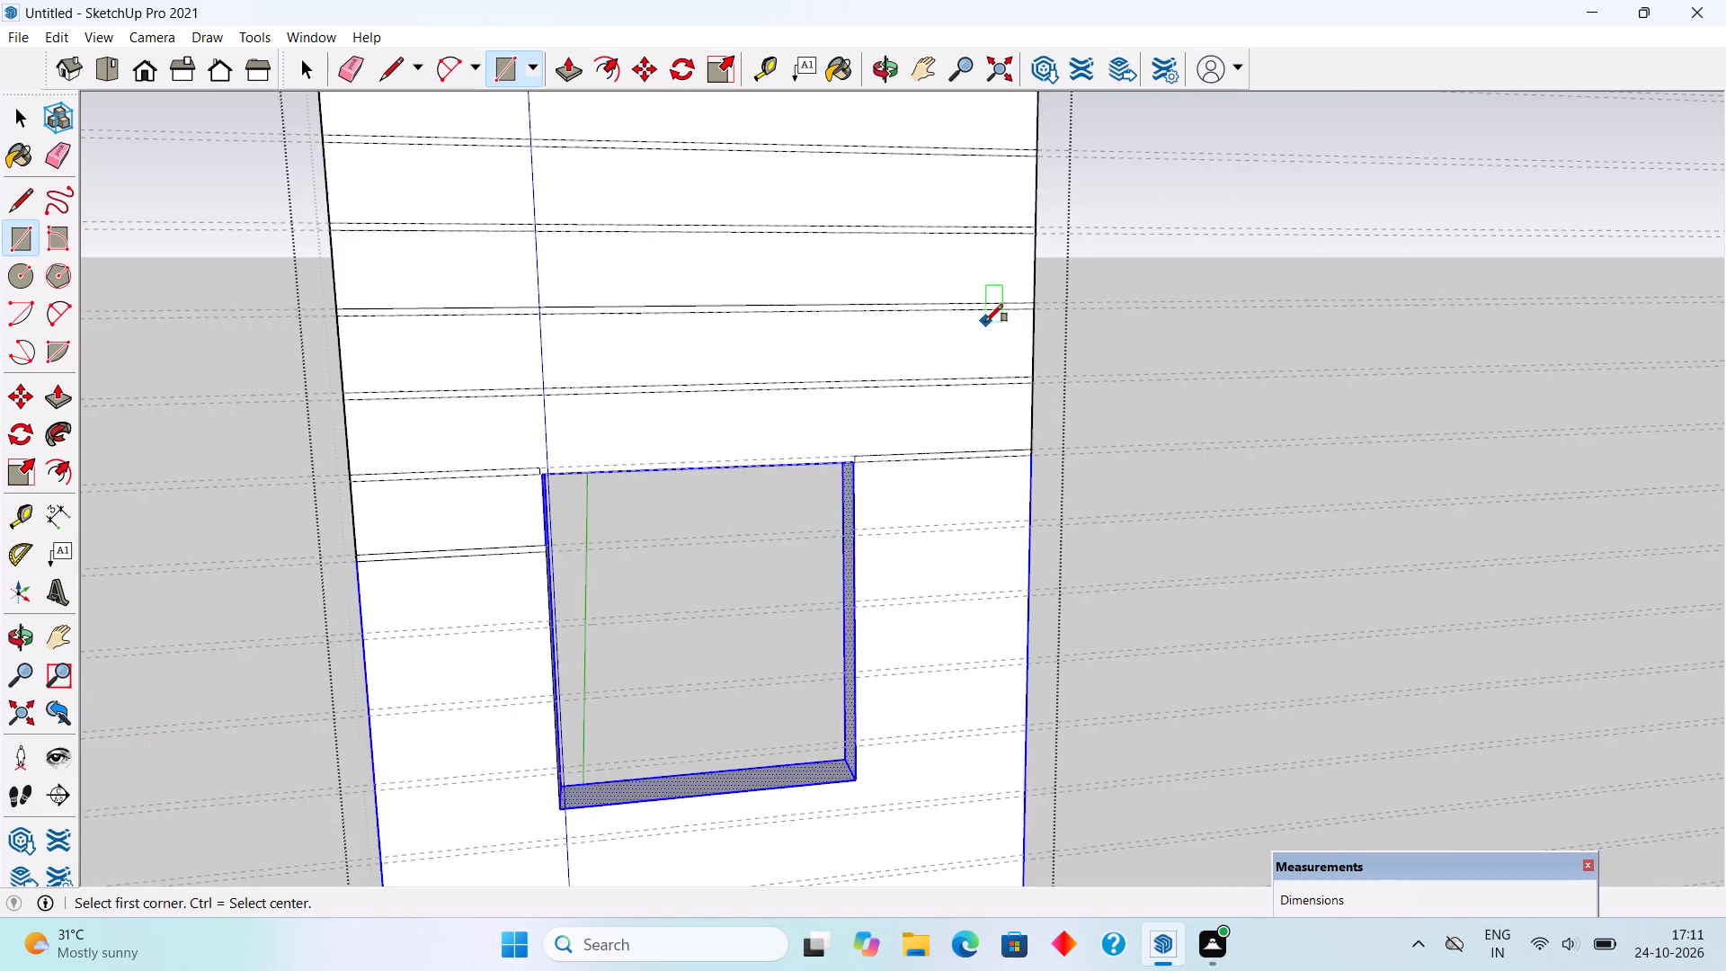
{"action": "scroll", "coordinate": [985, 322], "scroll_direction": "down", "scroll_amount": 5}
{"action": "scroll", "coordinate": [778, 872], "scroll_direction": "up", "scroll_amount": 6}
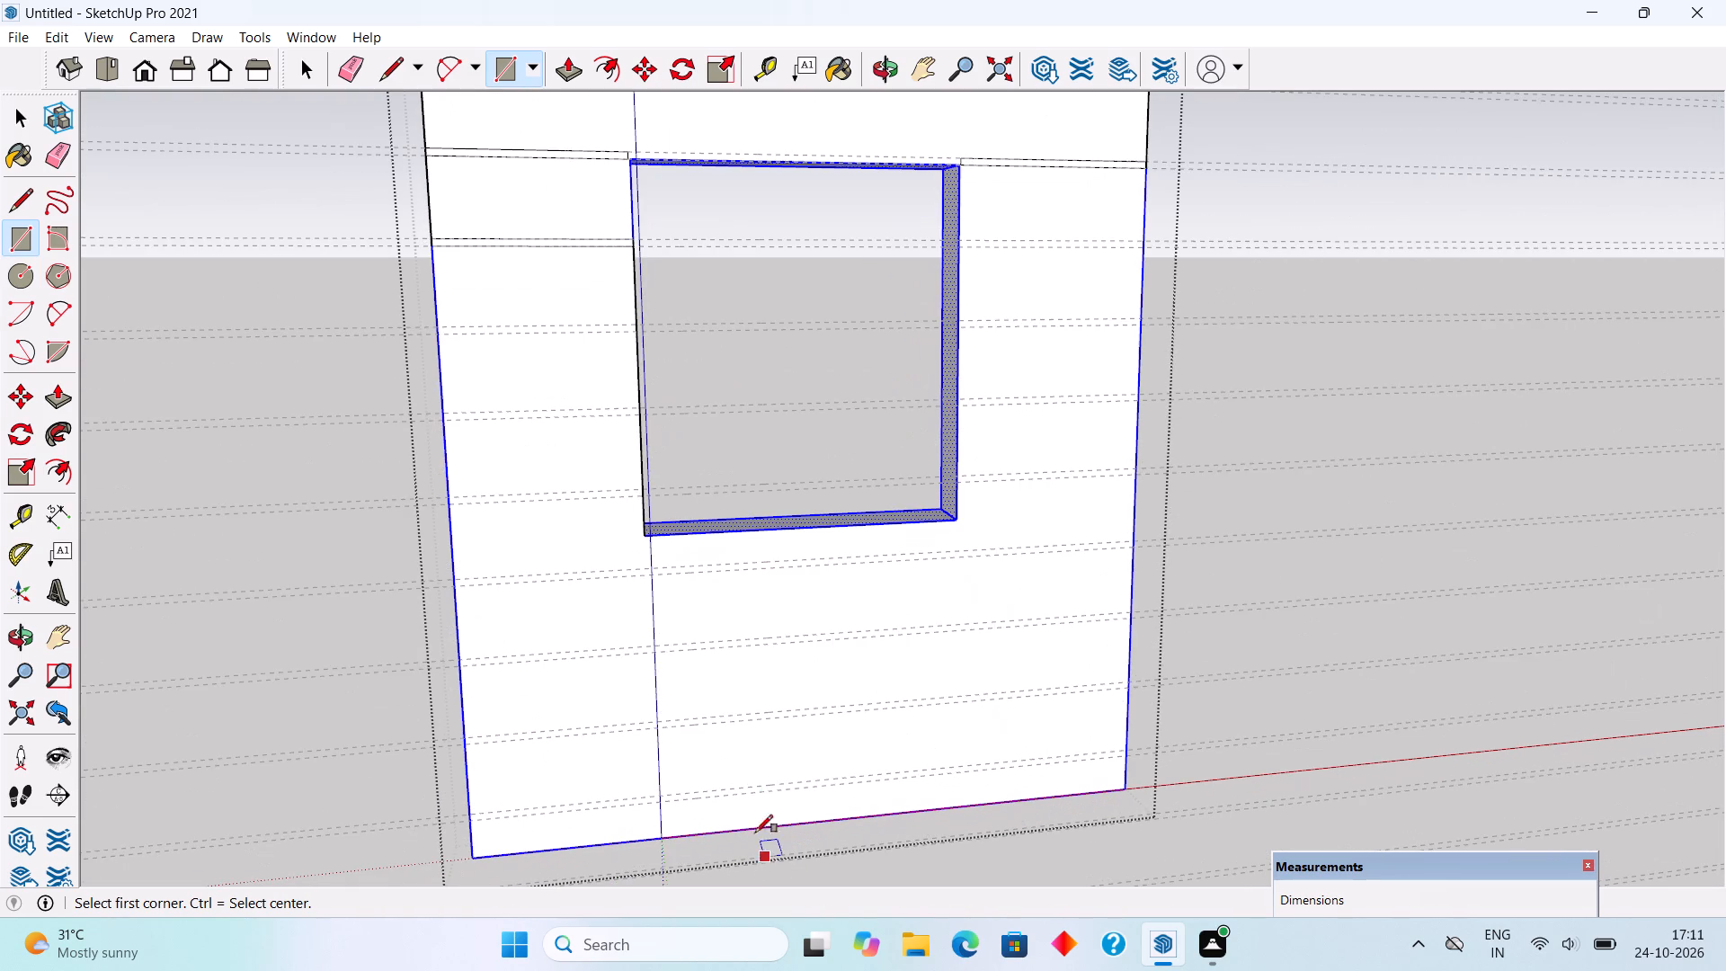
{"action": "left_click", "coordinate": [440, 322]}
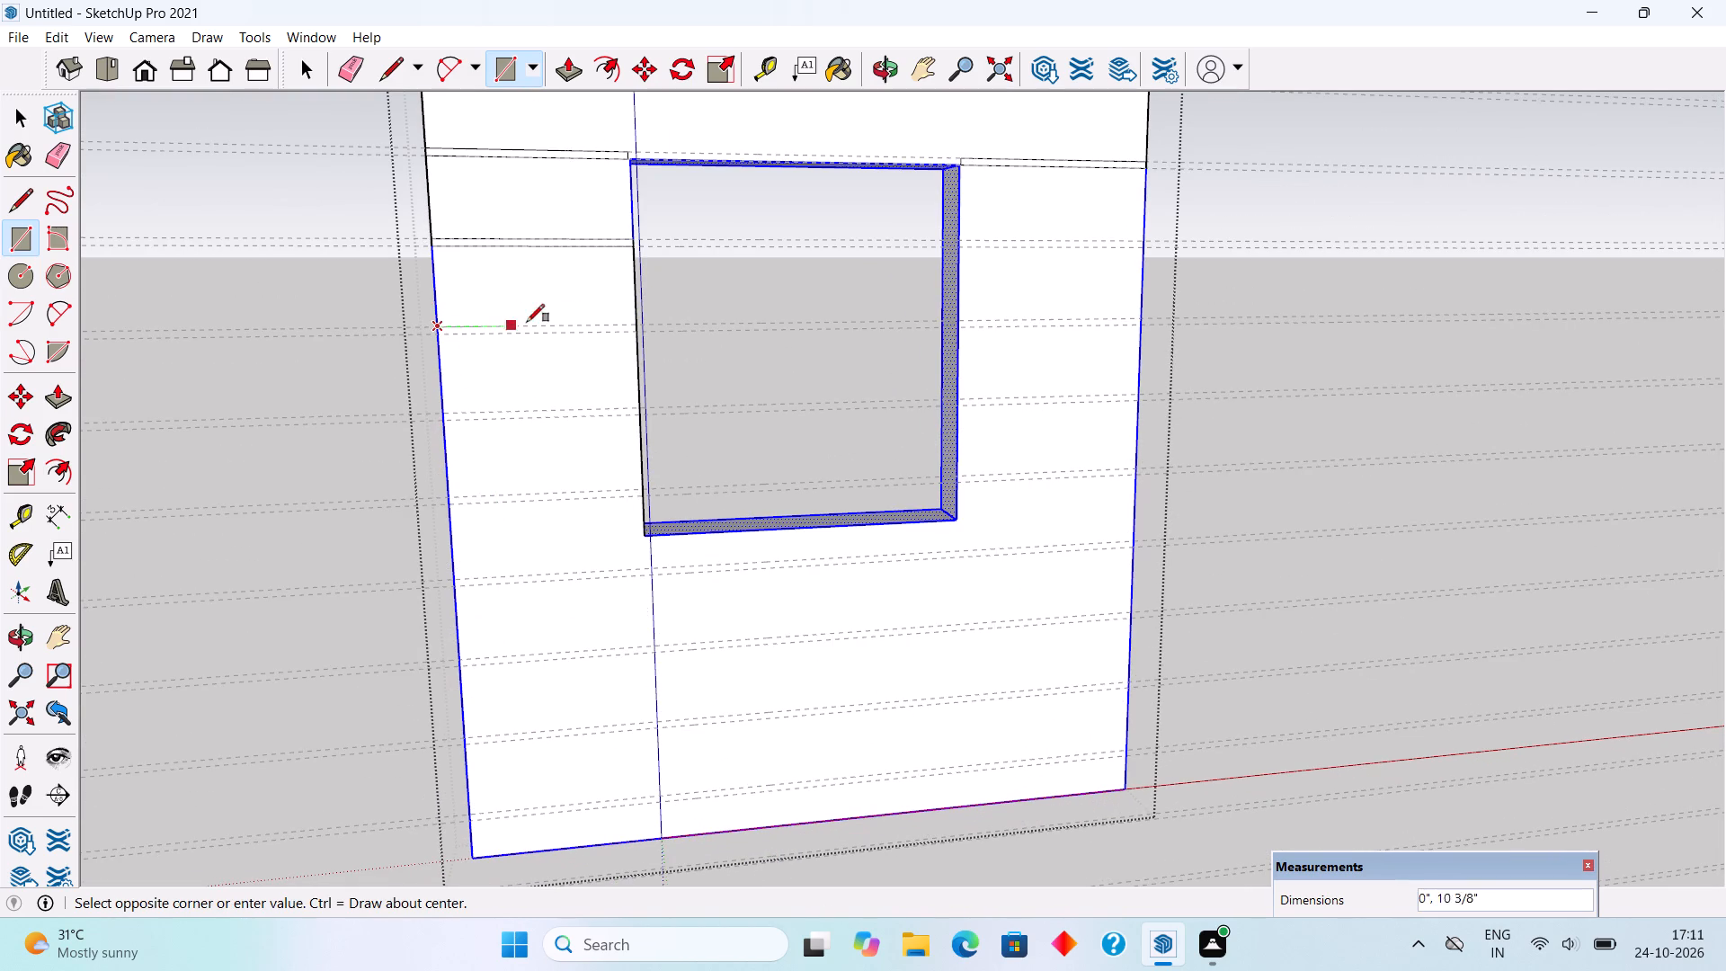
{"action": "left_click", "coordinate": [636, 333]}
{"action": "left_click", "coordinate": [443, 410]}
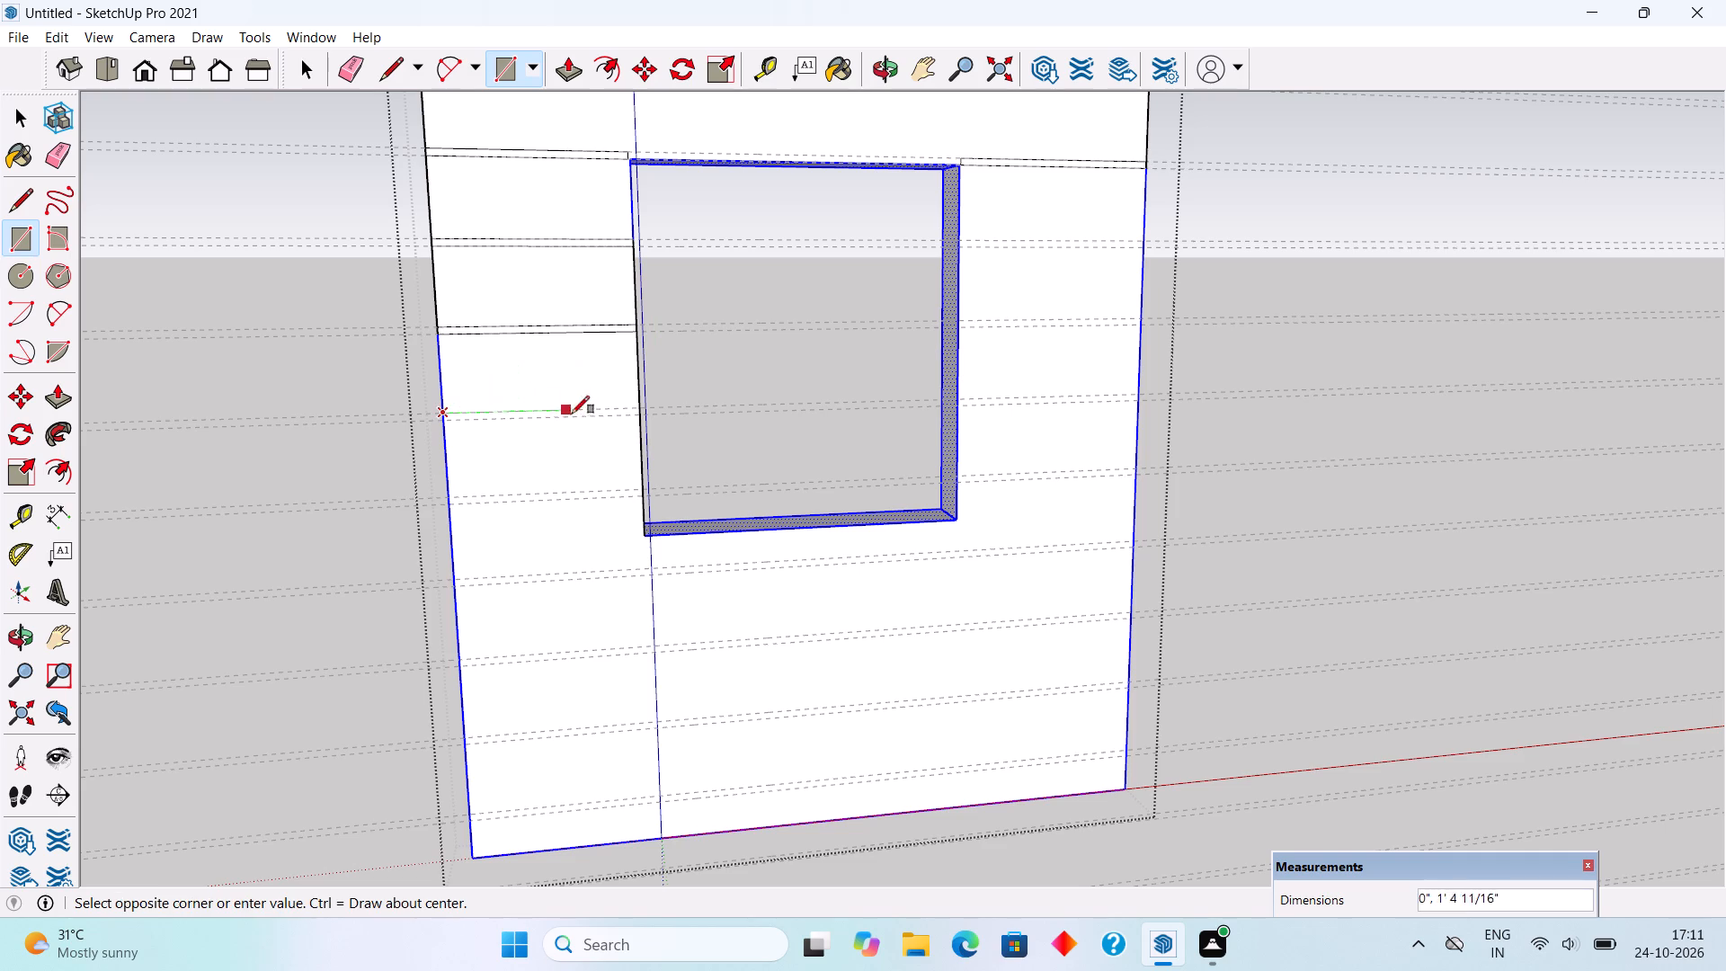
{"action": "left_click", "coordinate": [635, 415]}
{"action": "left_click", "coordinate": [454, 509]}
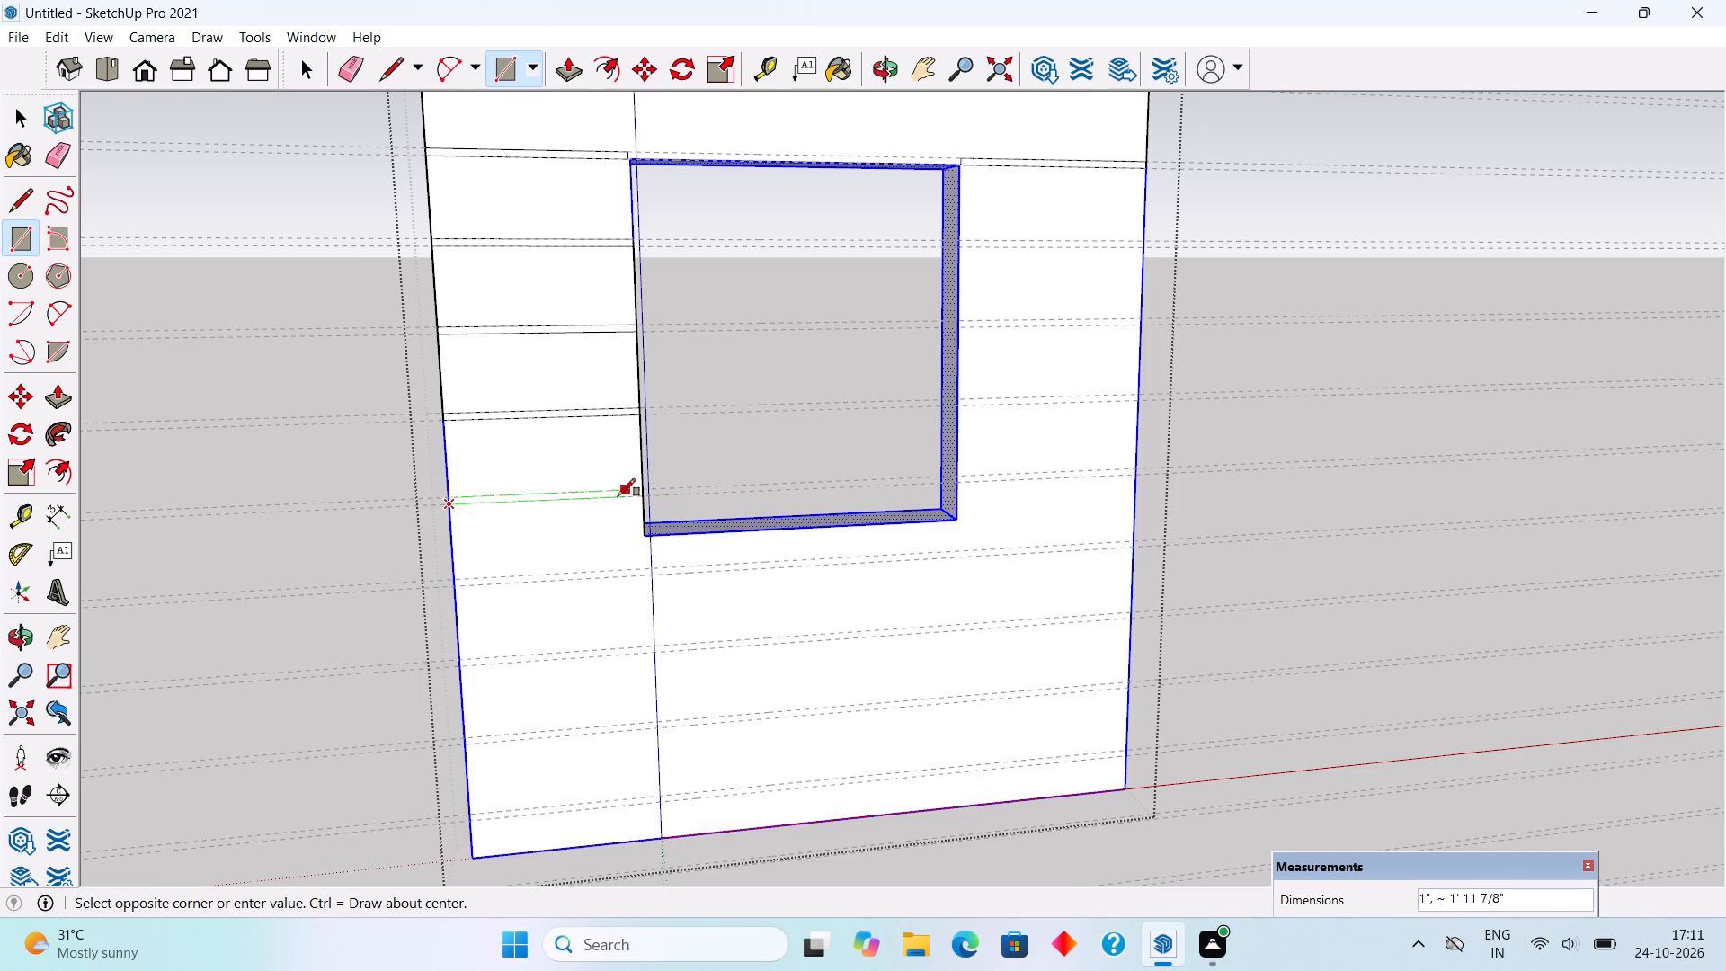
{"action": "scroll", "coordinate": [615, 496], "scroll_direction": "up", "scroll_amount": 4}
{"action": "left_click", "coordinate": [656, 486]}
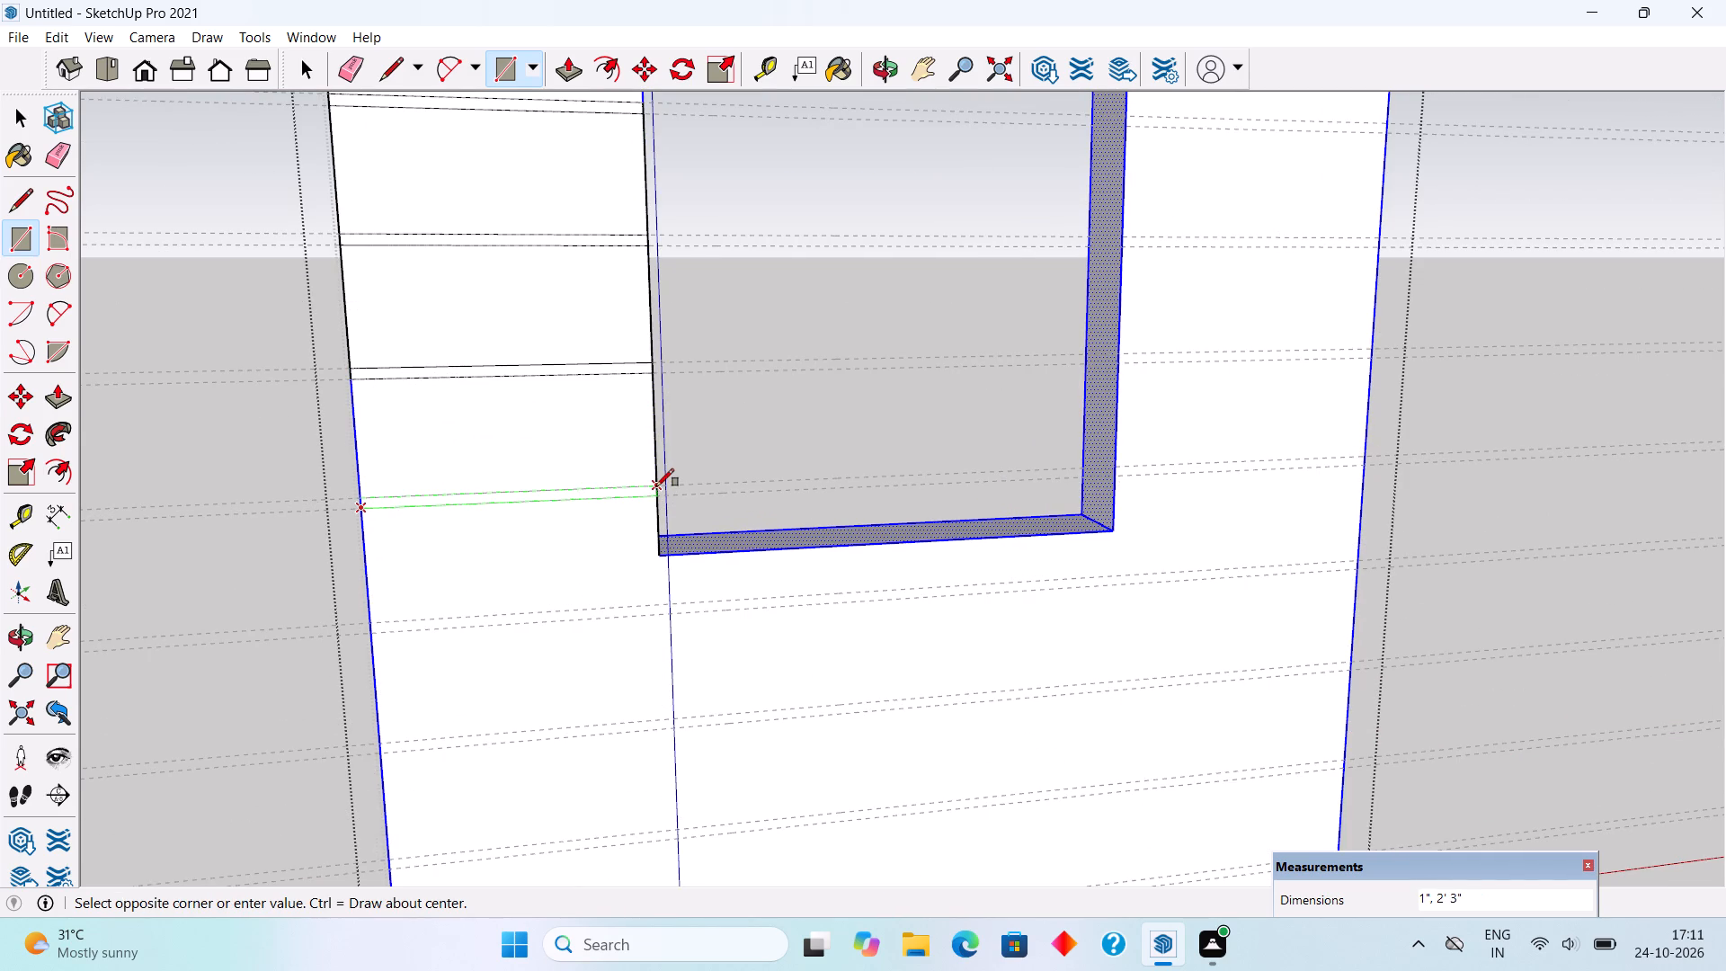
Draw full-width 1" by 8' 9" rectangles across the wall's front face in the four guide pairs below the window opening.
{"action": "scroll", "coordinate": [654, 485], "scroll_direction": "down", "scroll_amount": 3}
{"action": "left_click", "coordinate": [439, 590]}
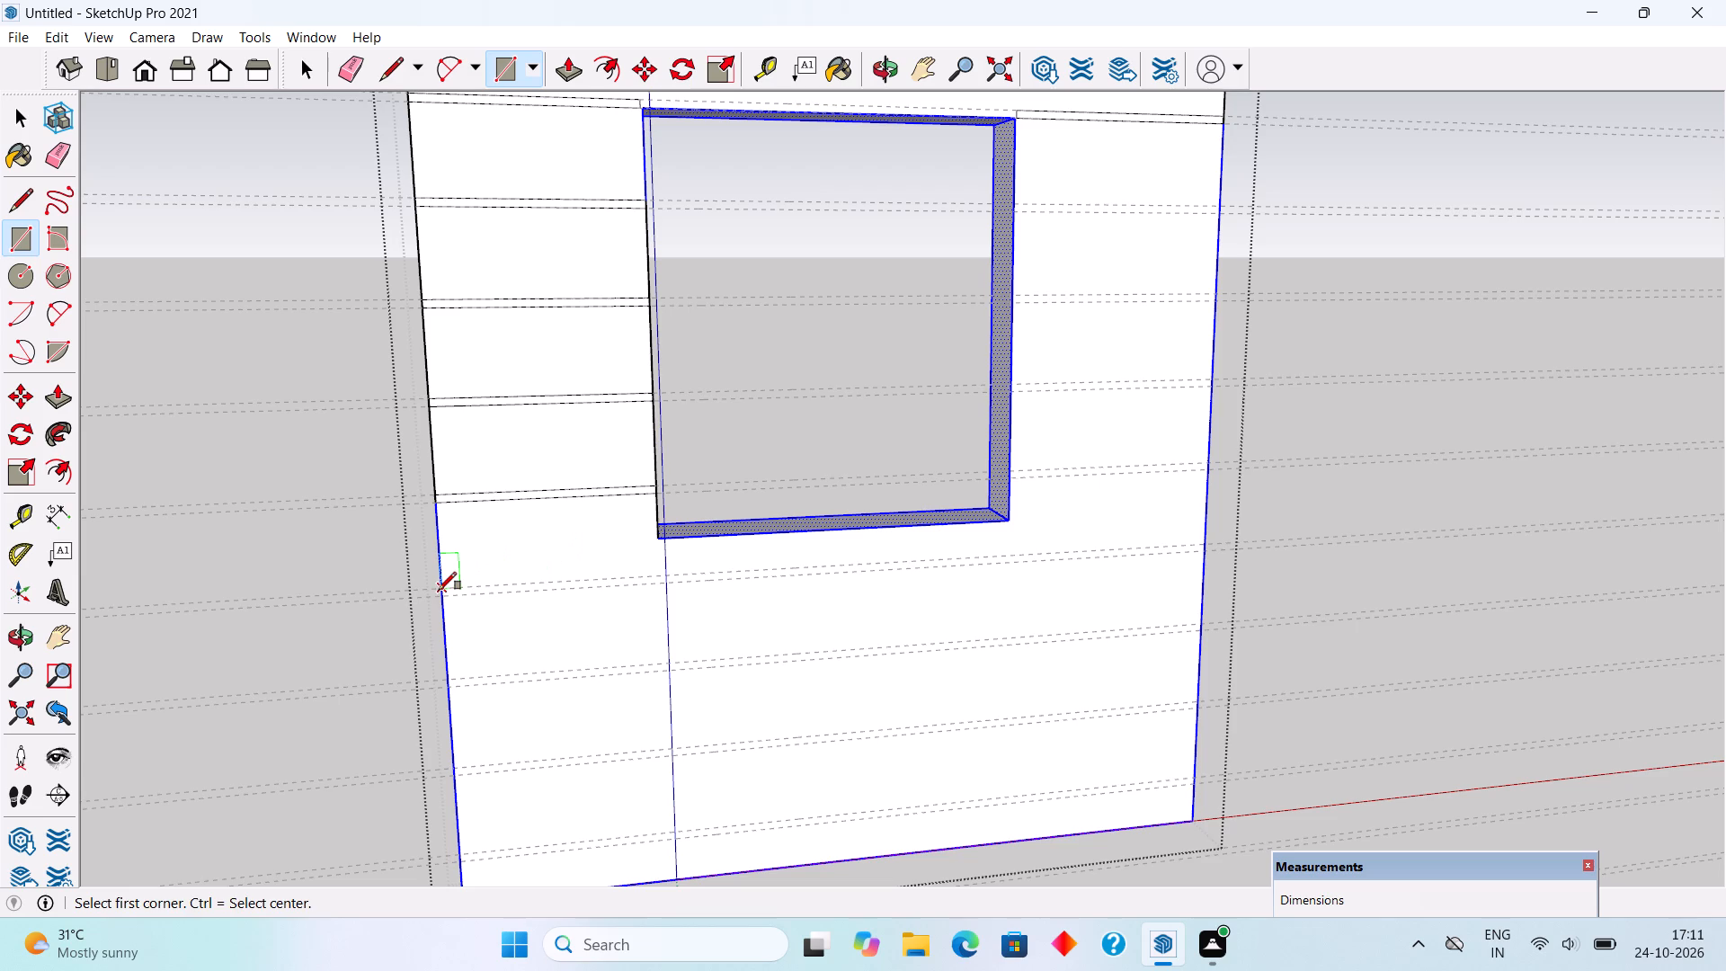
{"action": "left_click", "coordinate": [1205, 554]}
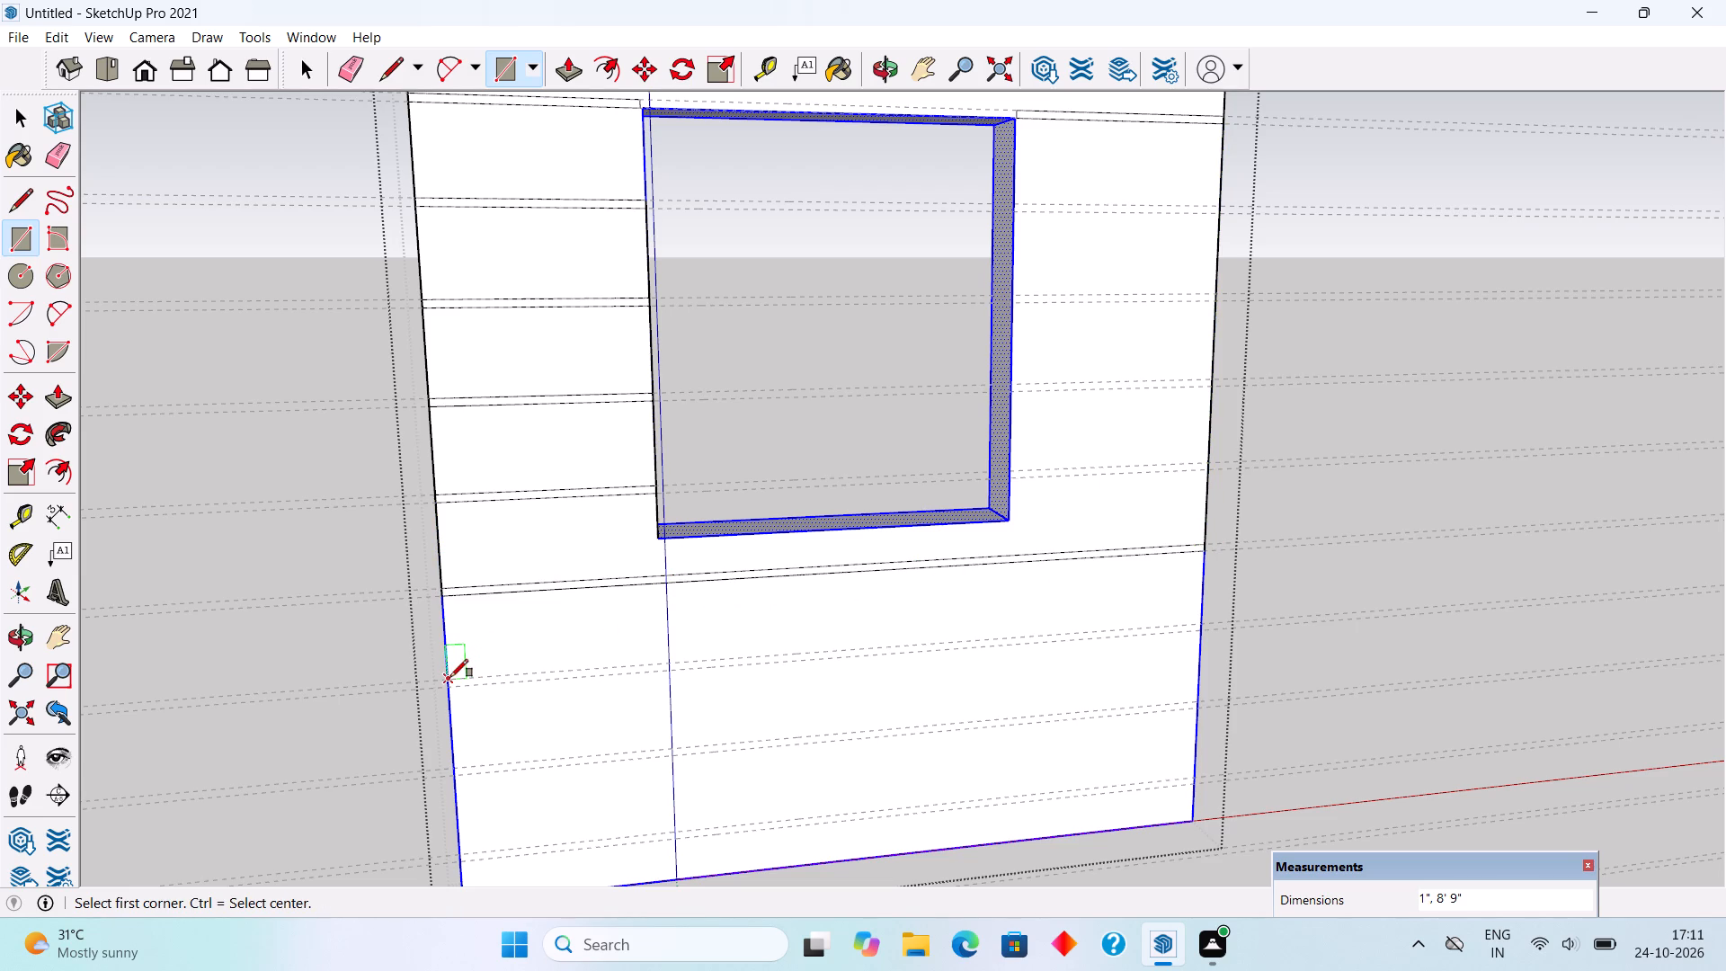
{"action": "left_click", "coordinate": [450, 677]}
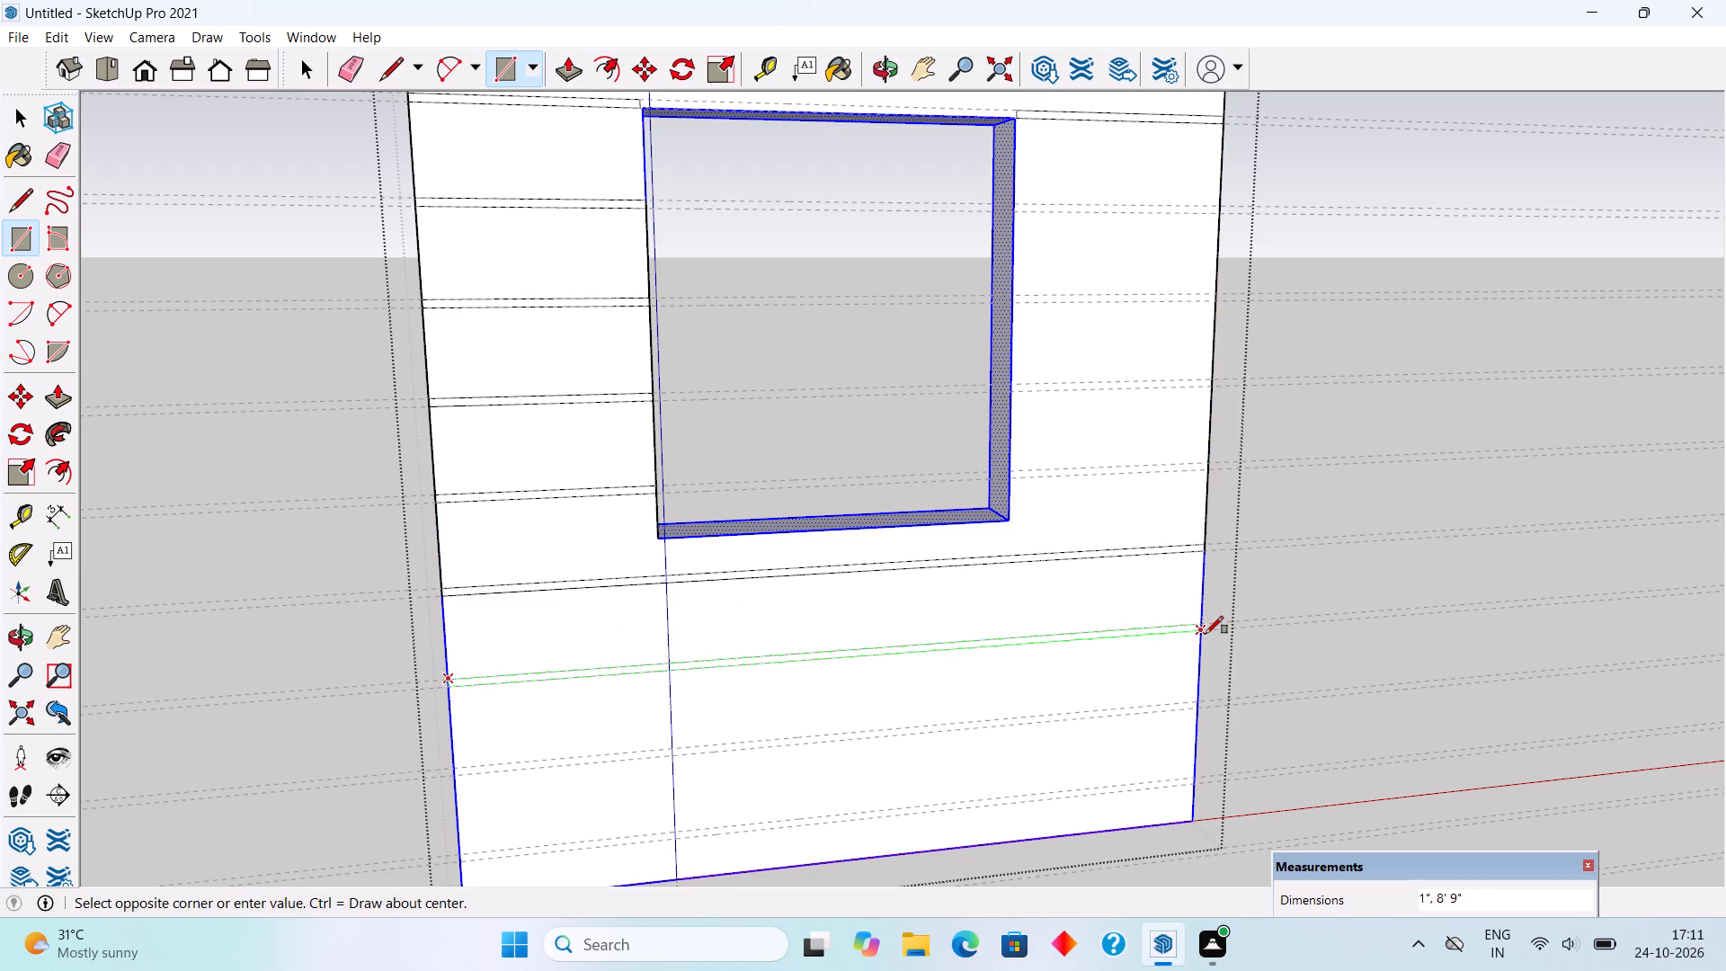
{"action": "left_click", "coordinate": [1206, 634]}
{"action": "scroll", "coordinate": [866, 466], "scroll_direction": "down", "scroll_amount": 3}
{"action": "scroll", "coordinate": [893, 813], "scroll_direction": "up", "scroll_amount": 4}
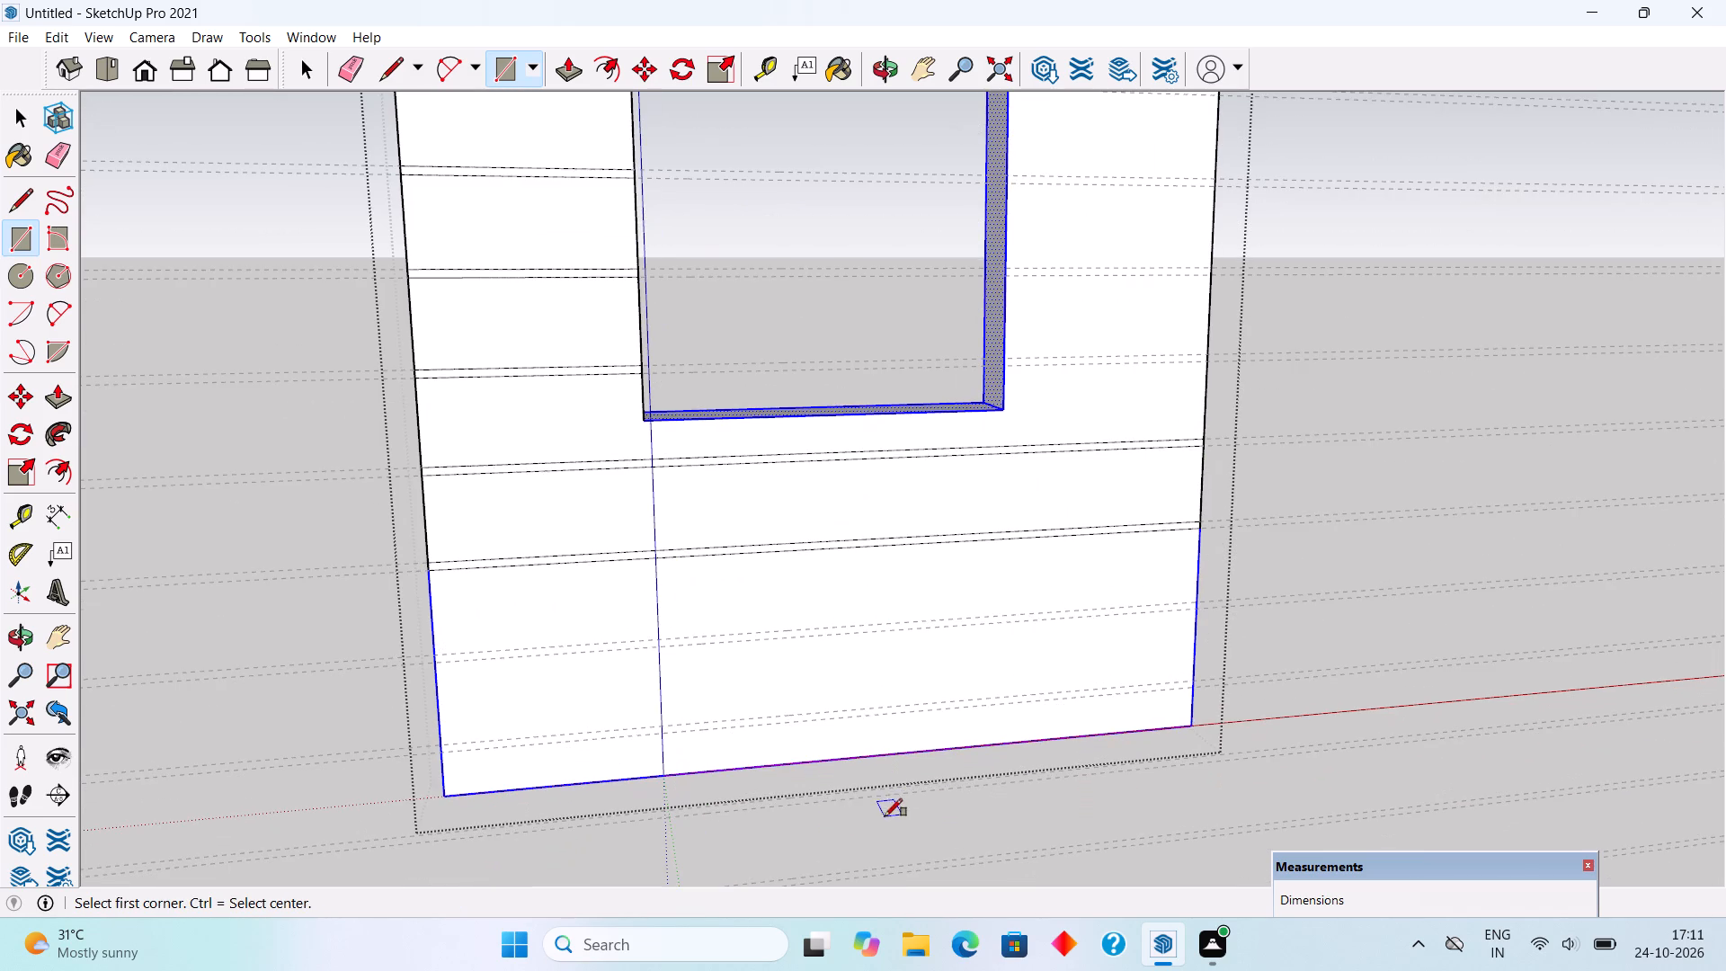
{"action": "left_click", "coordinate": [438, 651]}
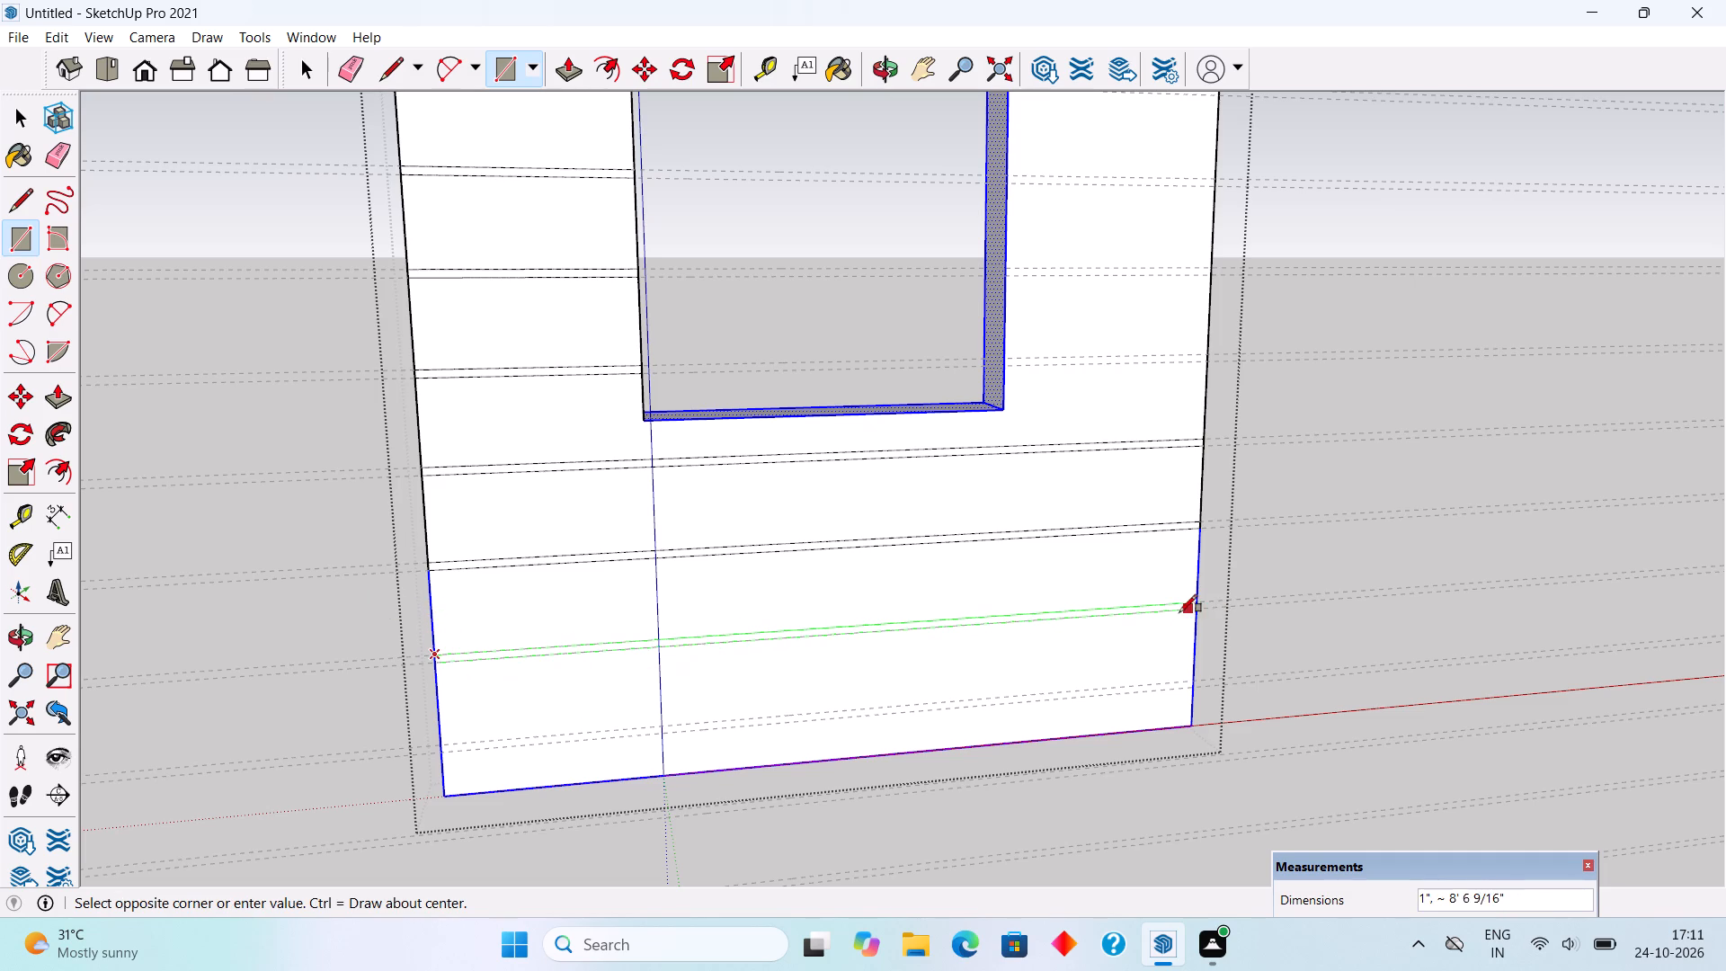
{"action": "left_click", "coordinate": [1202, 612]}
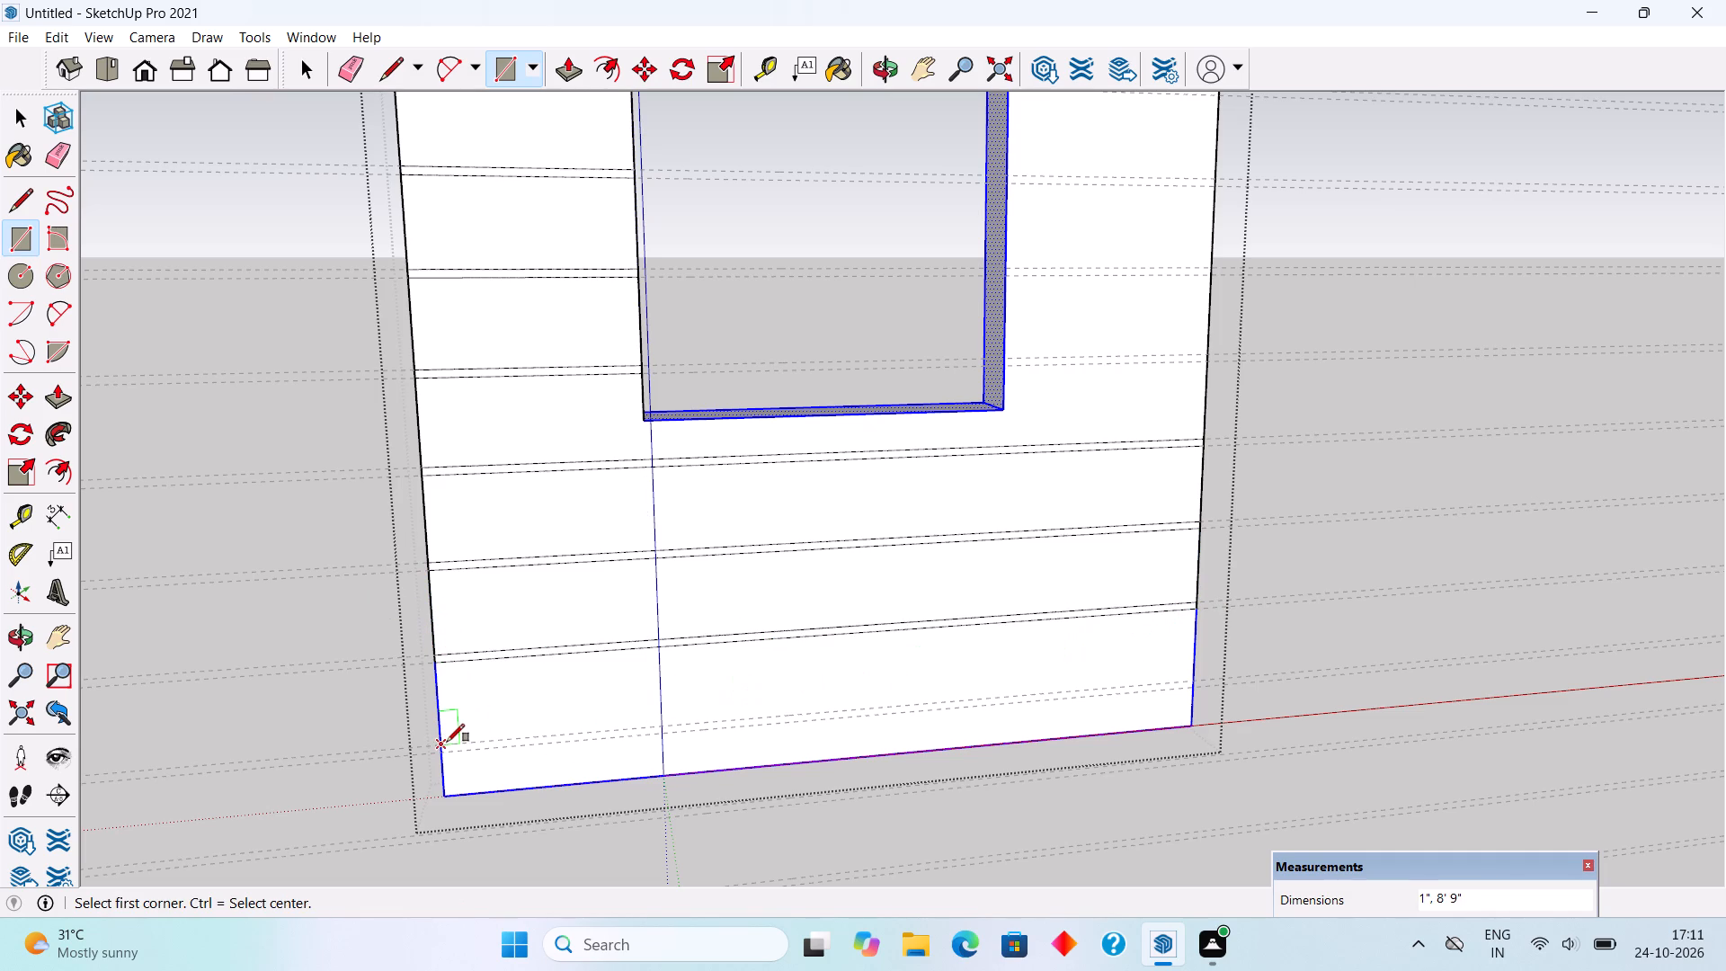
{"action": "left_click", "coordinate": [441, 742]}
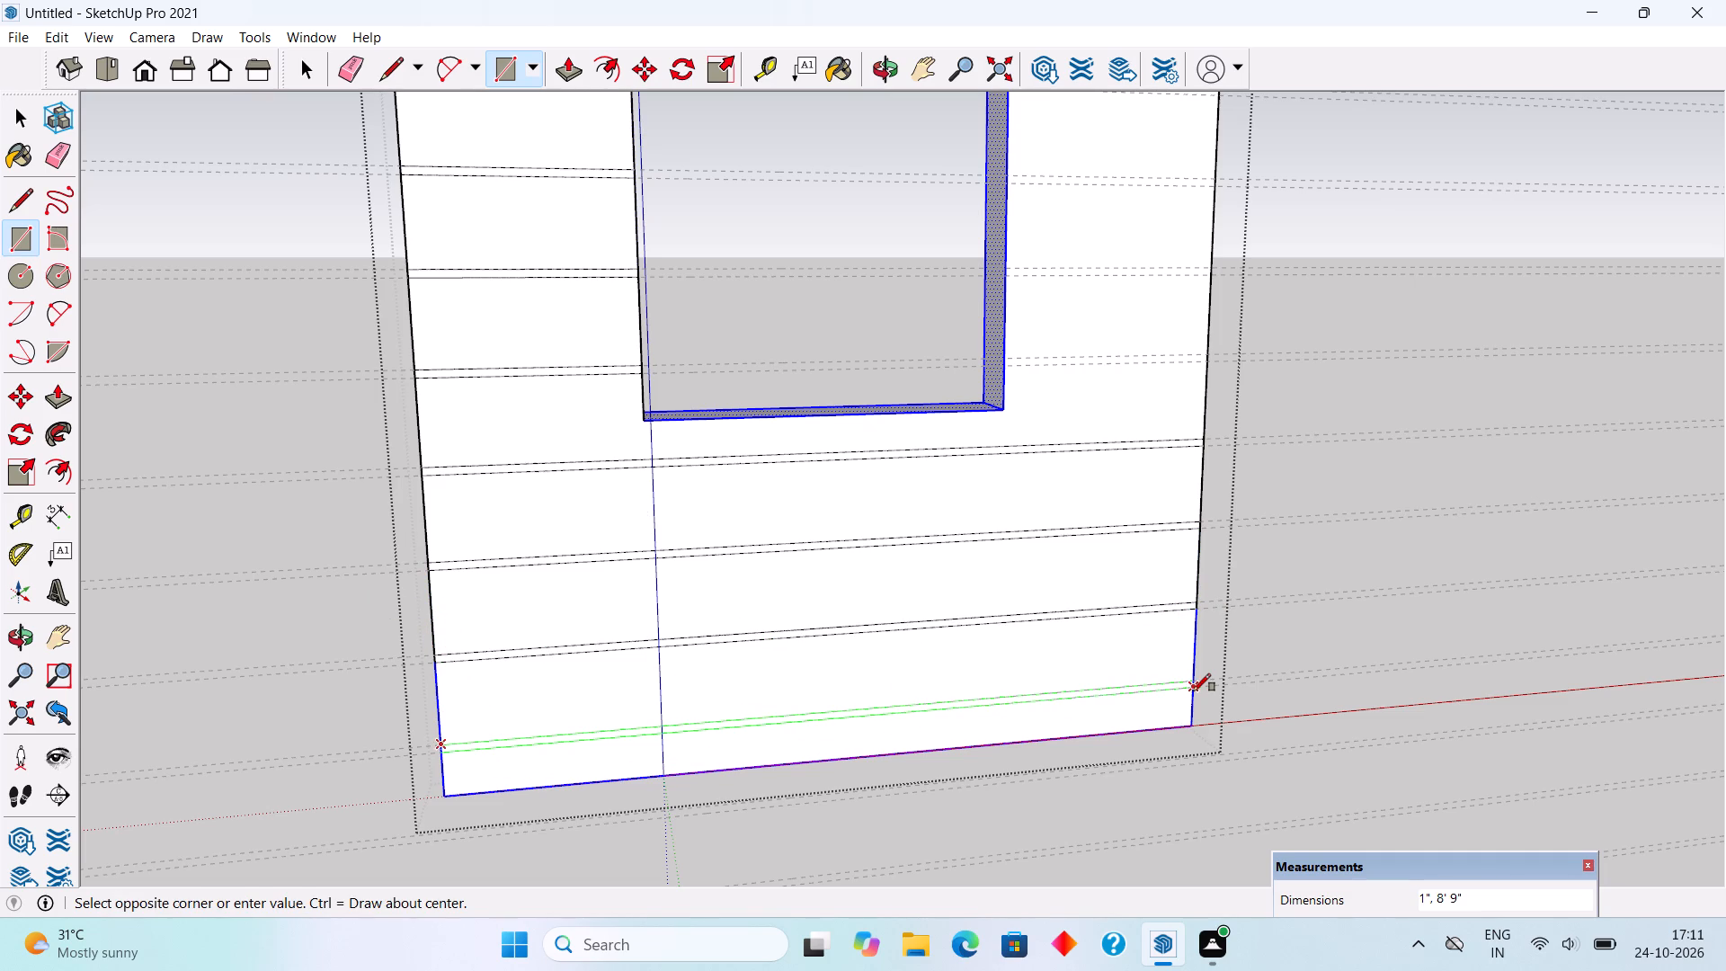
{"action": "left_click", "coordinate": [1196, 690]}
Draw a 1" by 2' 6" rectangle right of the window opening, in the first guide pair below the opening's top edge.
{"action": "scroll", "coordinate": [401, 662], "scroll_direction": "down", "scroll_amount": 6}
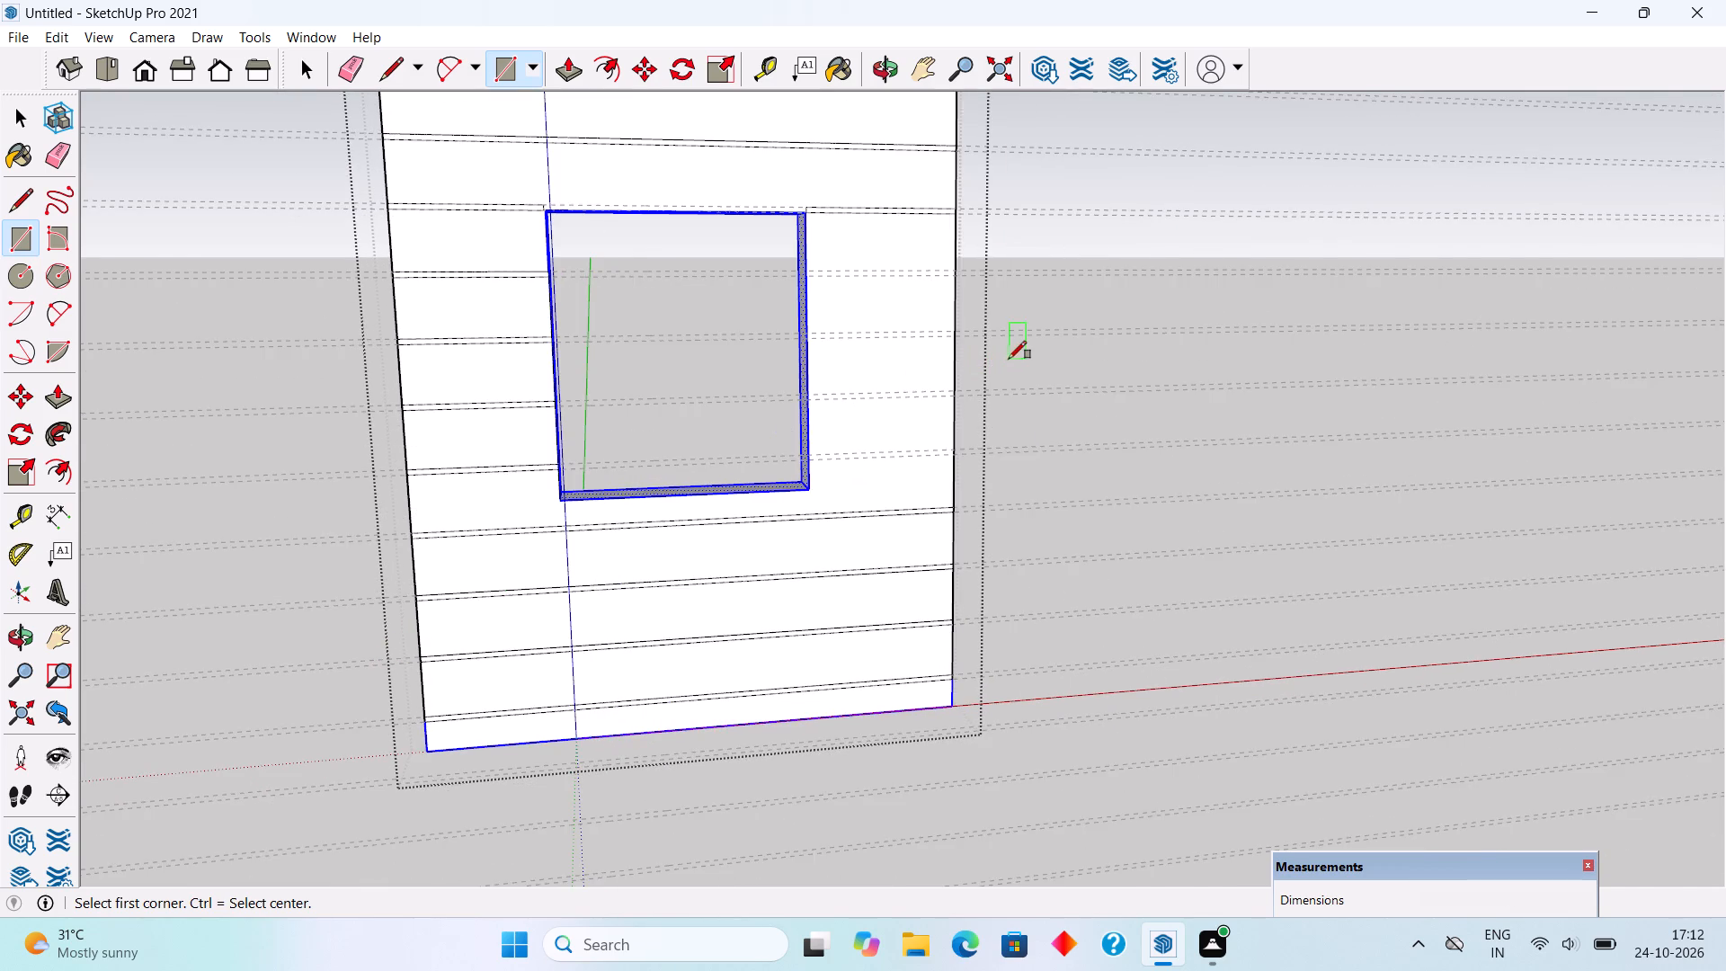
{"action": "scroll", "coordinate": [1010, 358], "scroll_direction": "up", "scroll_amount": 5}
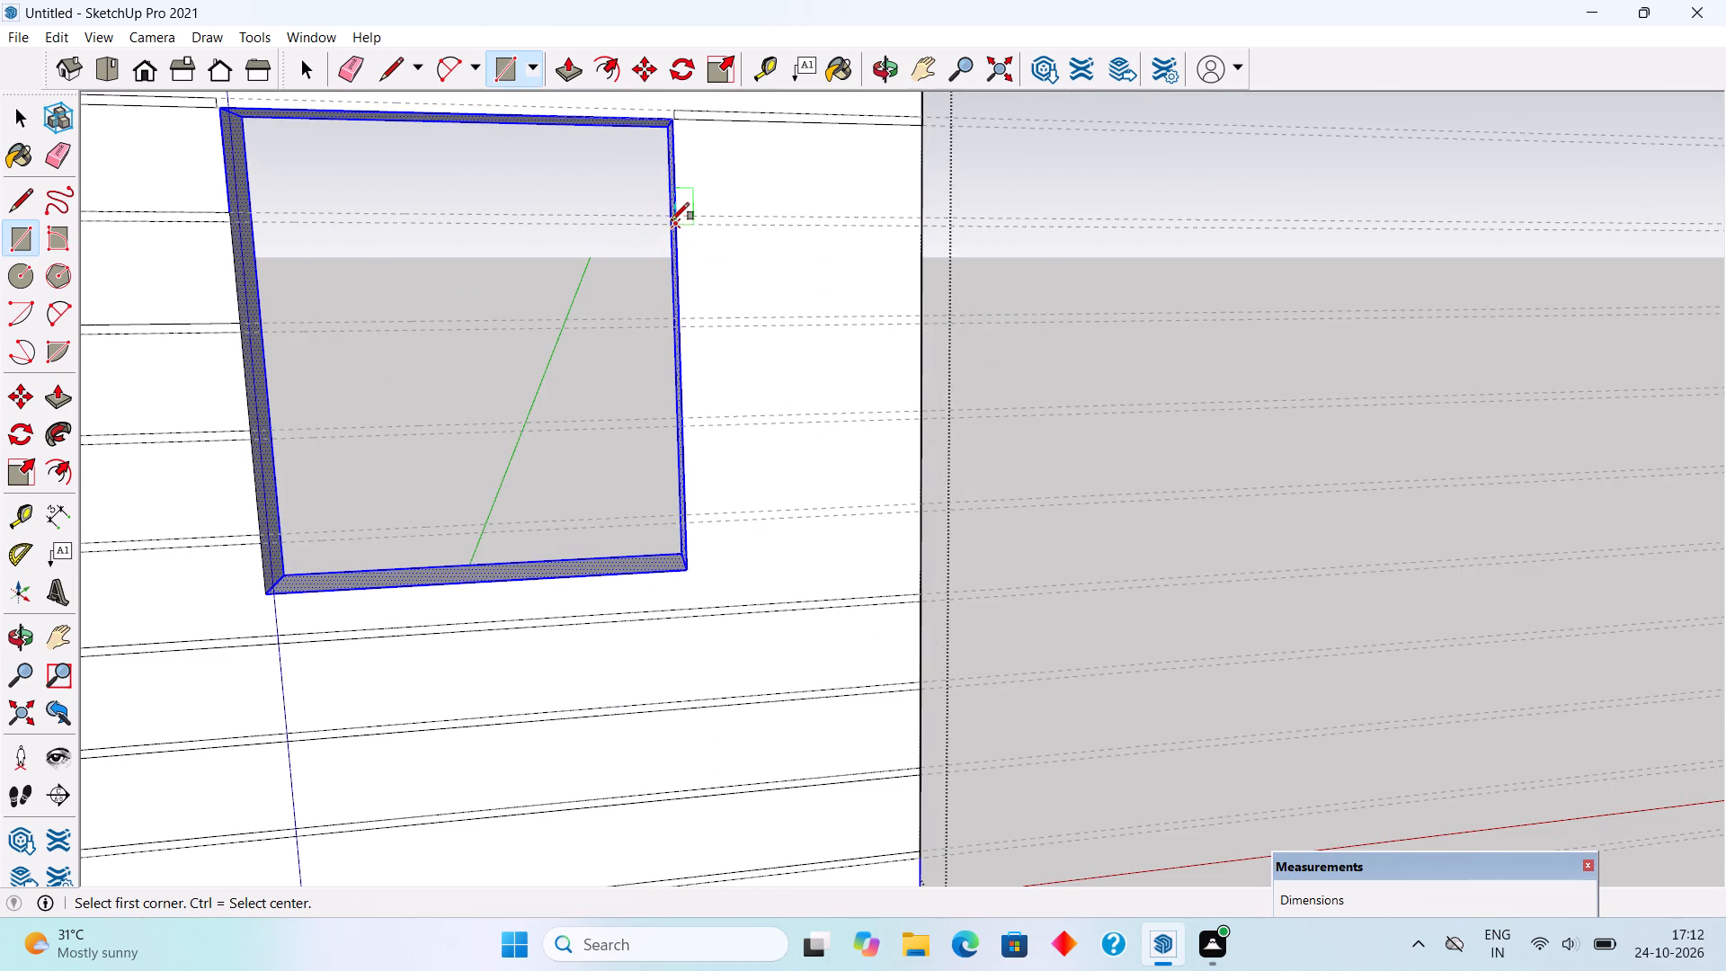
{"action": "left_click", "coordinate": [677, 219]}
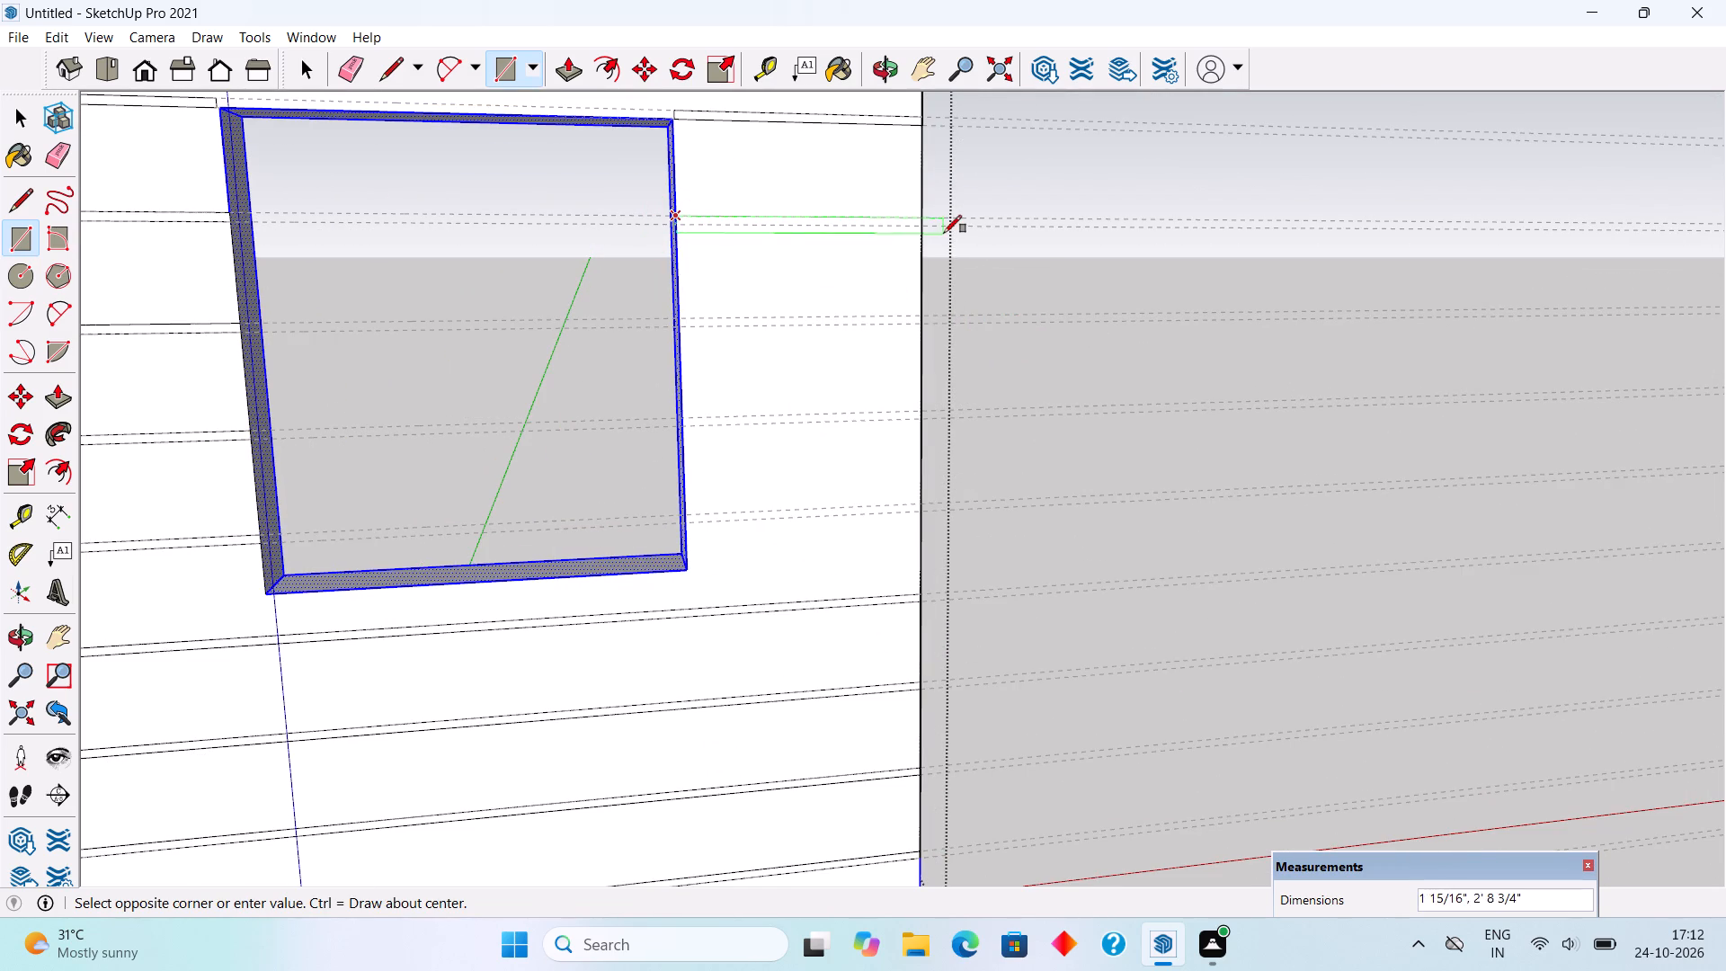
{"action": "left_click", "coordinate": [919, 225]}
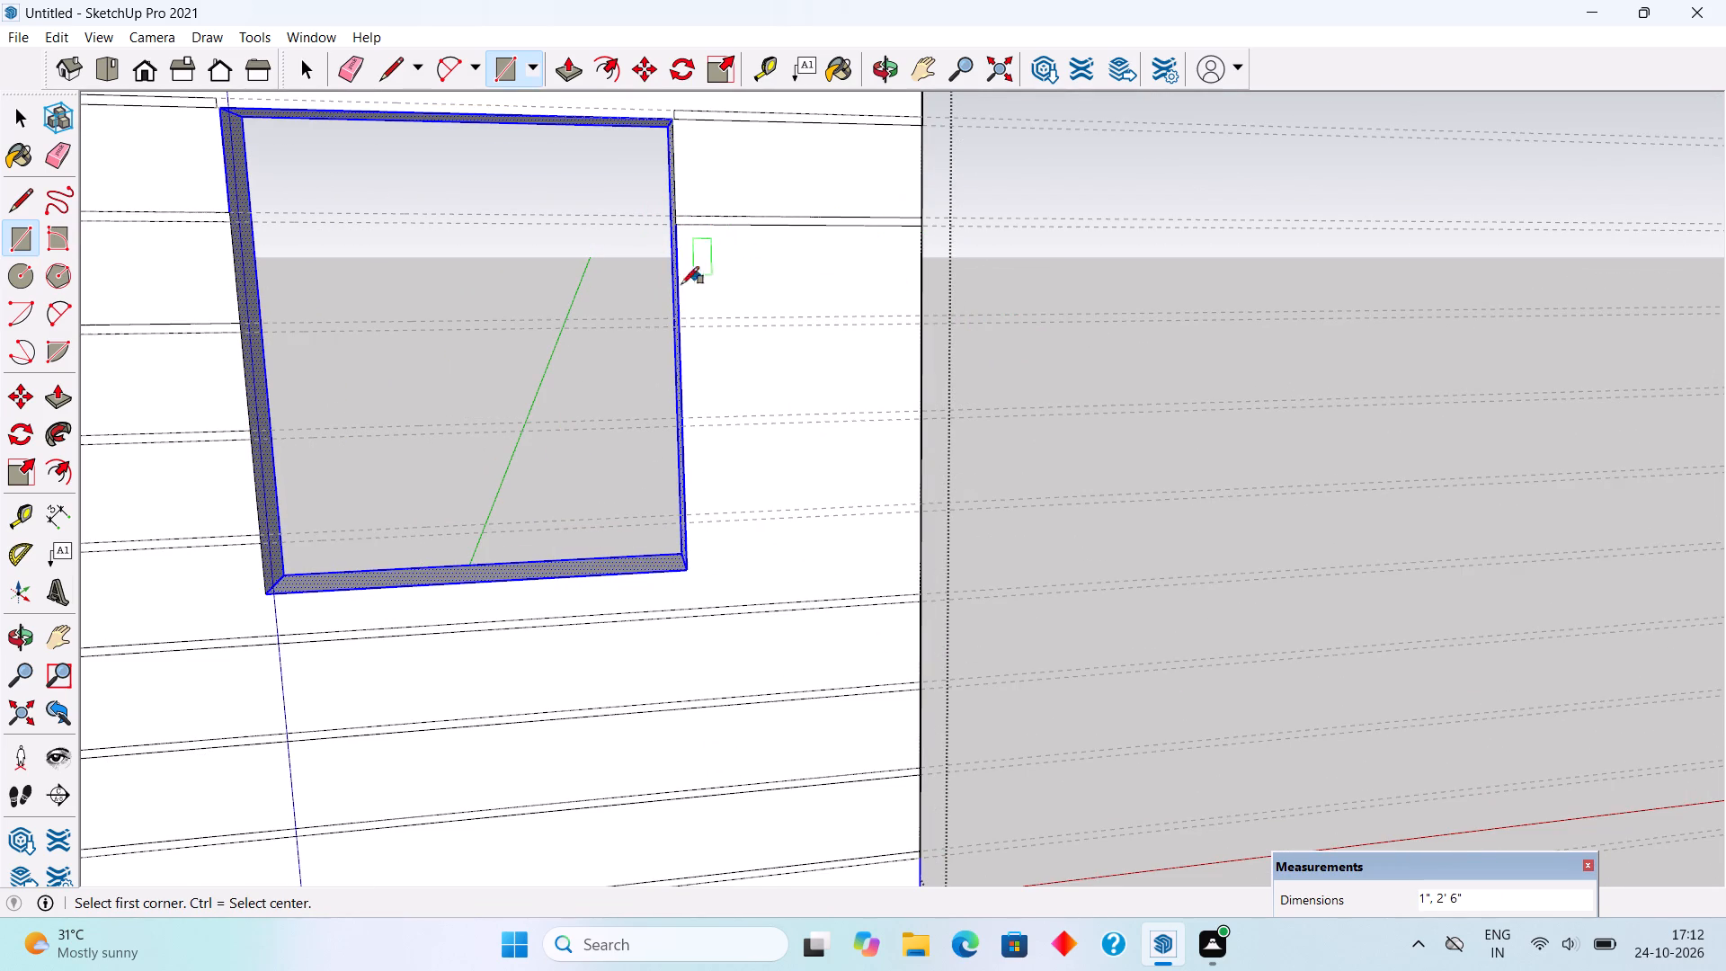
Draw 1" by 2' 6" rectangles right of the window opening in the three remaining guide pairs down to its sill.
{"action": "left_click", "coordinate": [672, 319]}
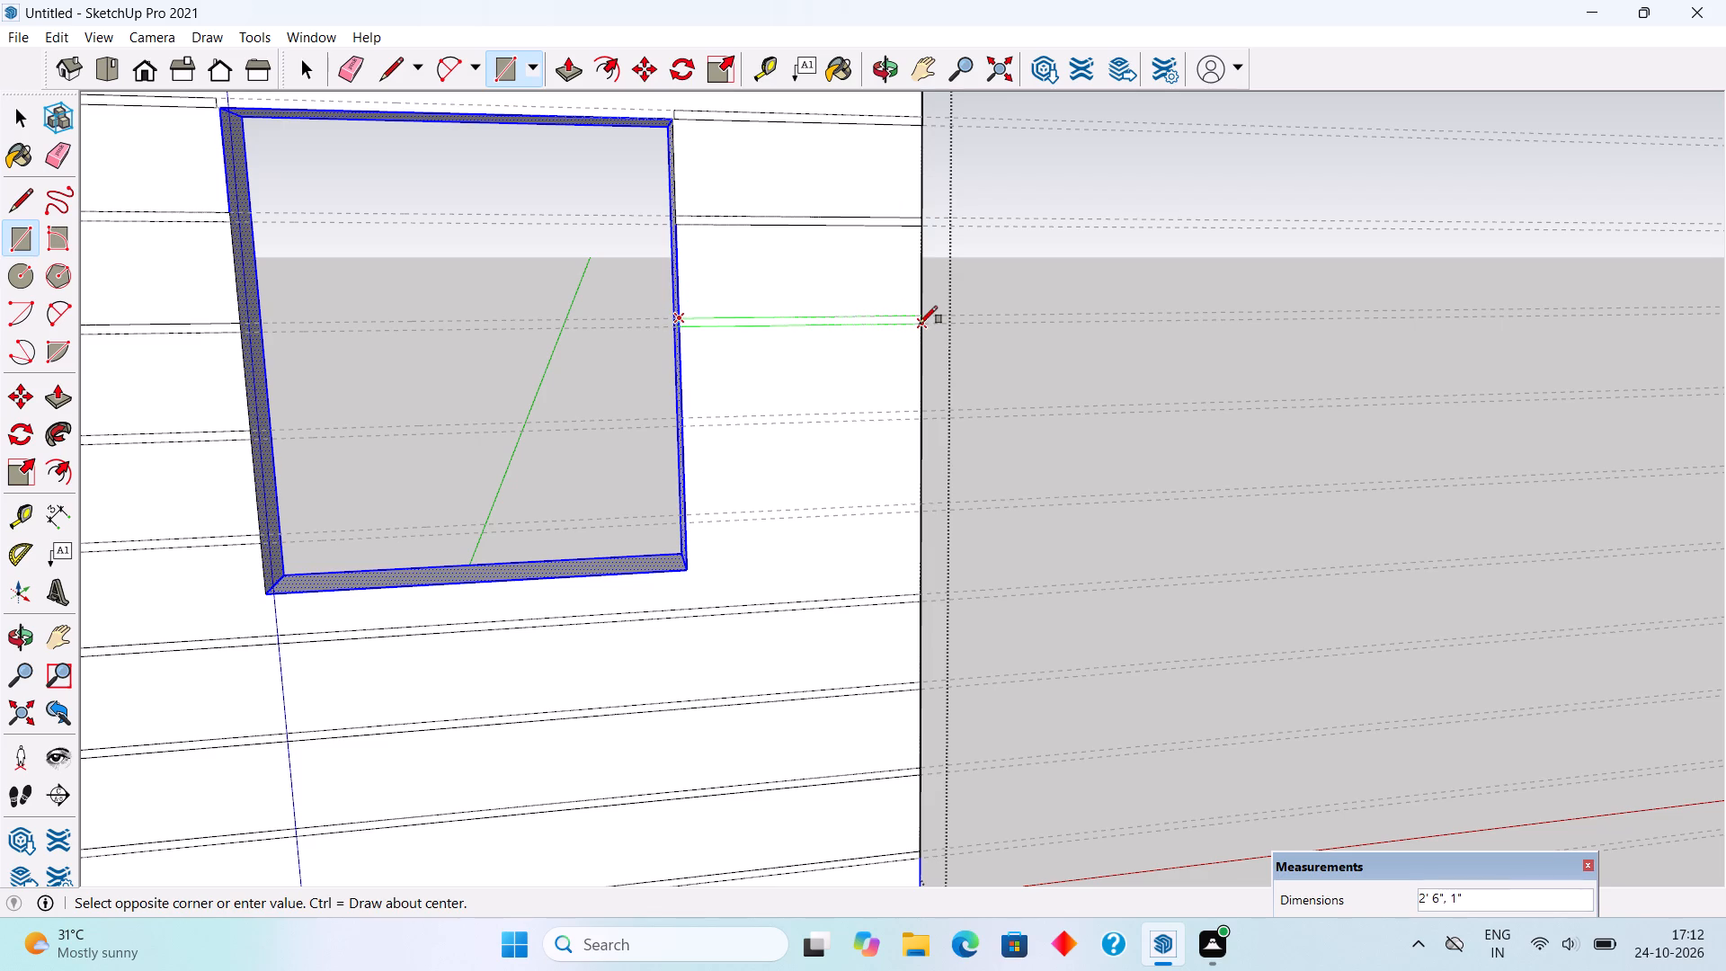
{"action": "left_click", "coordinate": [920, 324]}
{"action": "left_click", "coordinate": [681, 415]}
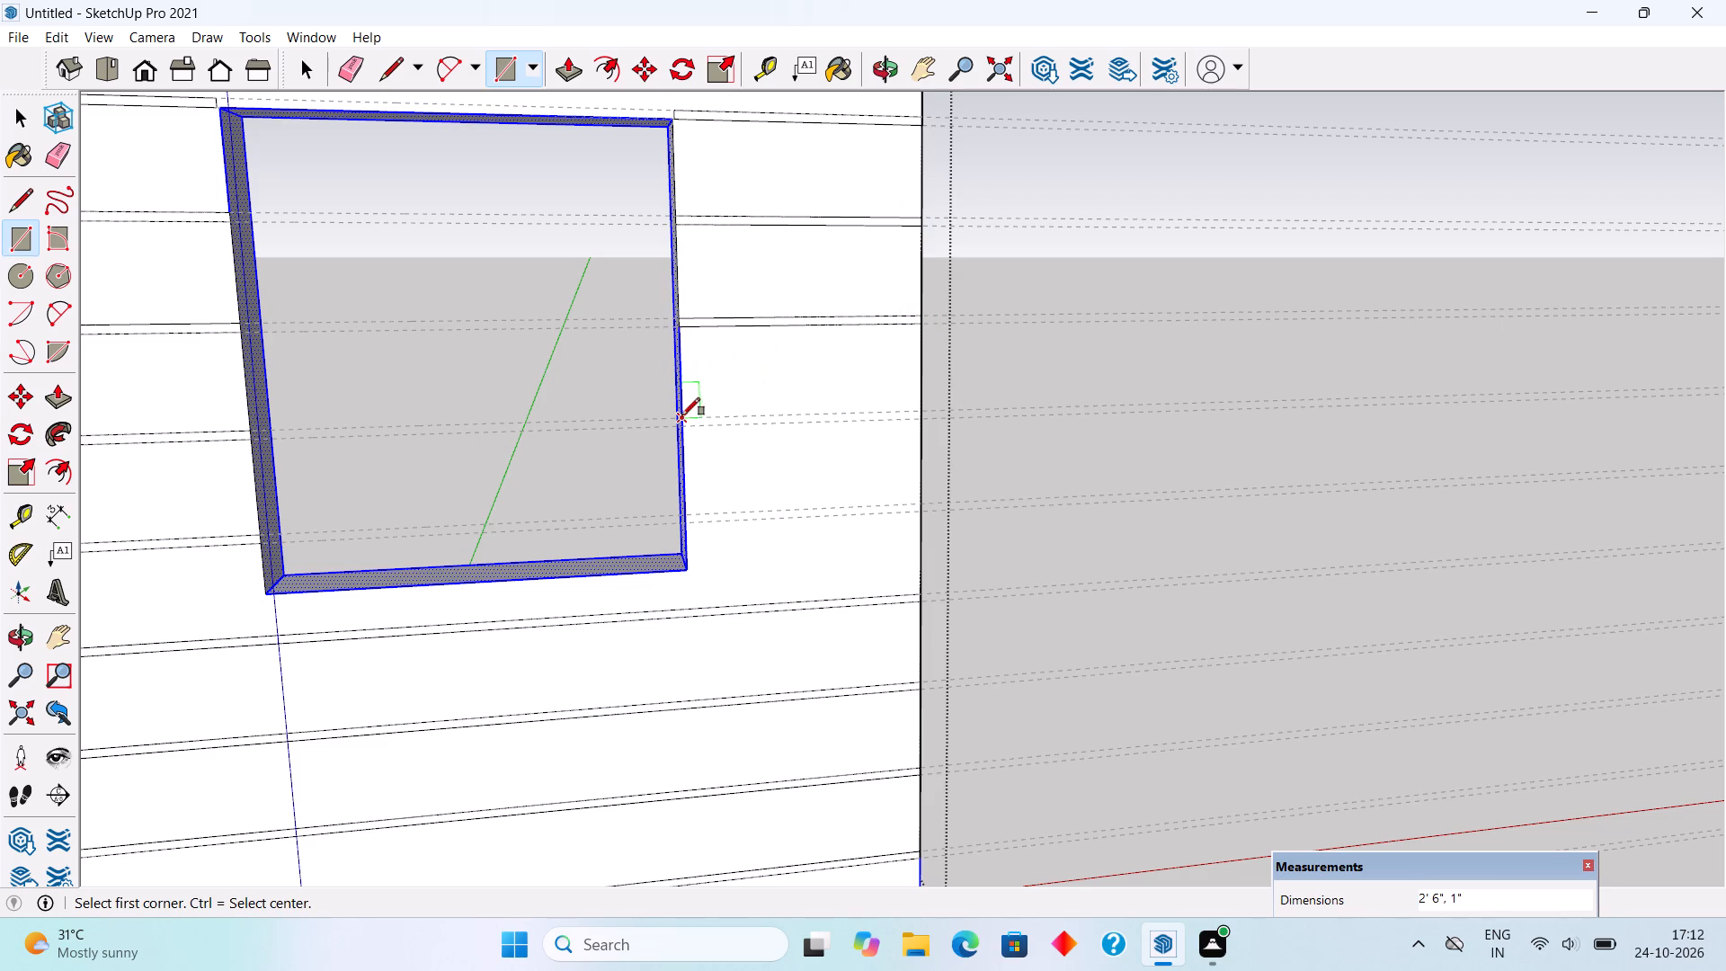
{"action": "left_click", "coordinate": [920, 417]}
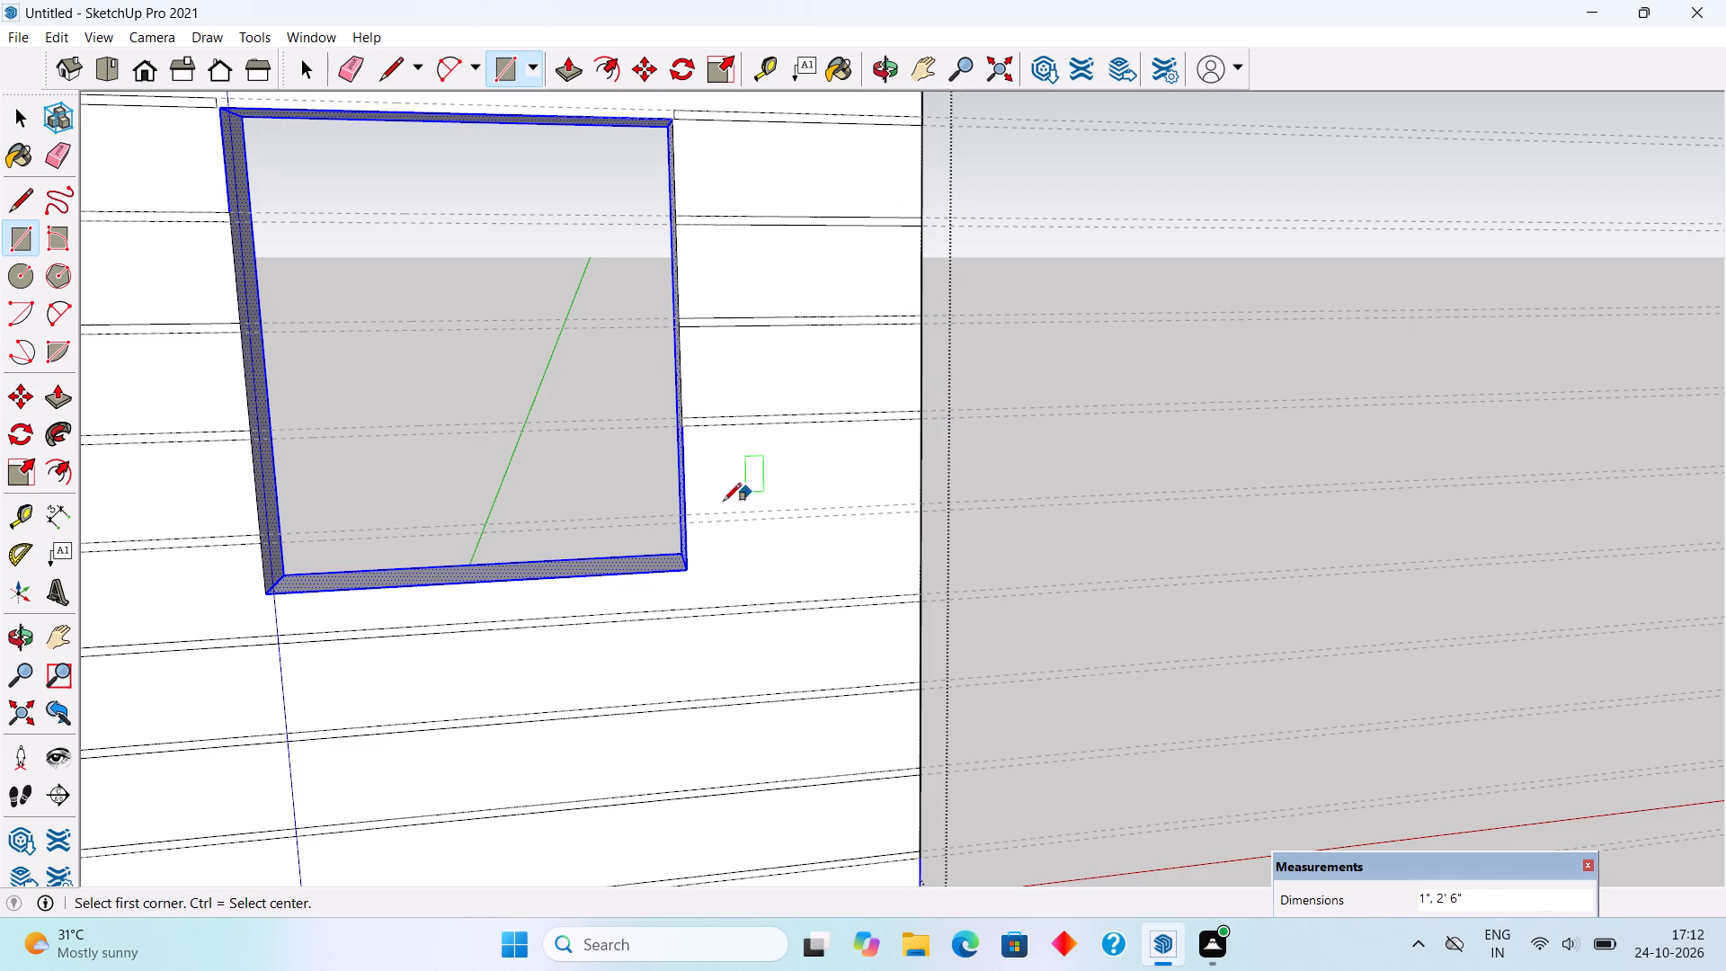
{"action": "left_click", "coordinate": [691, 513]}
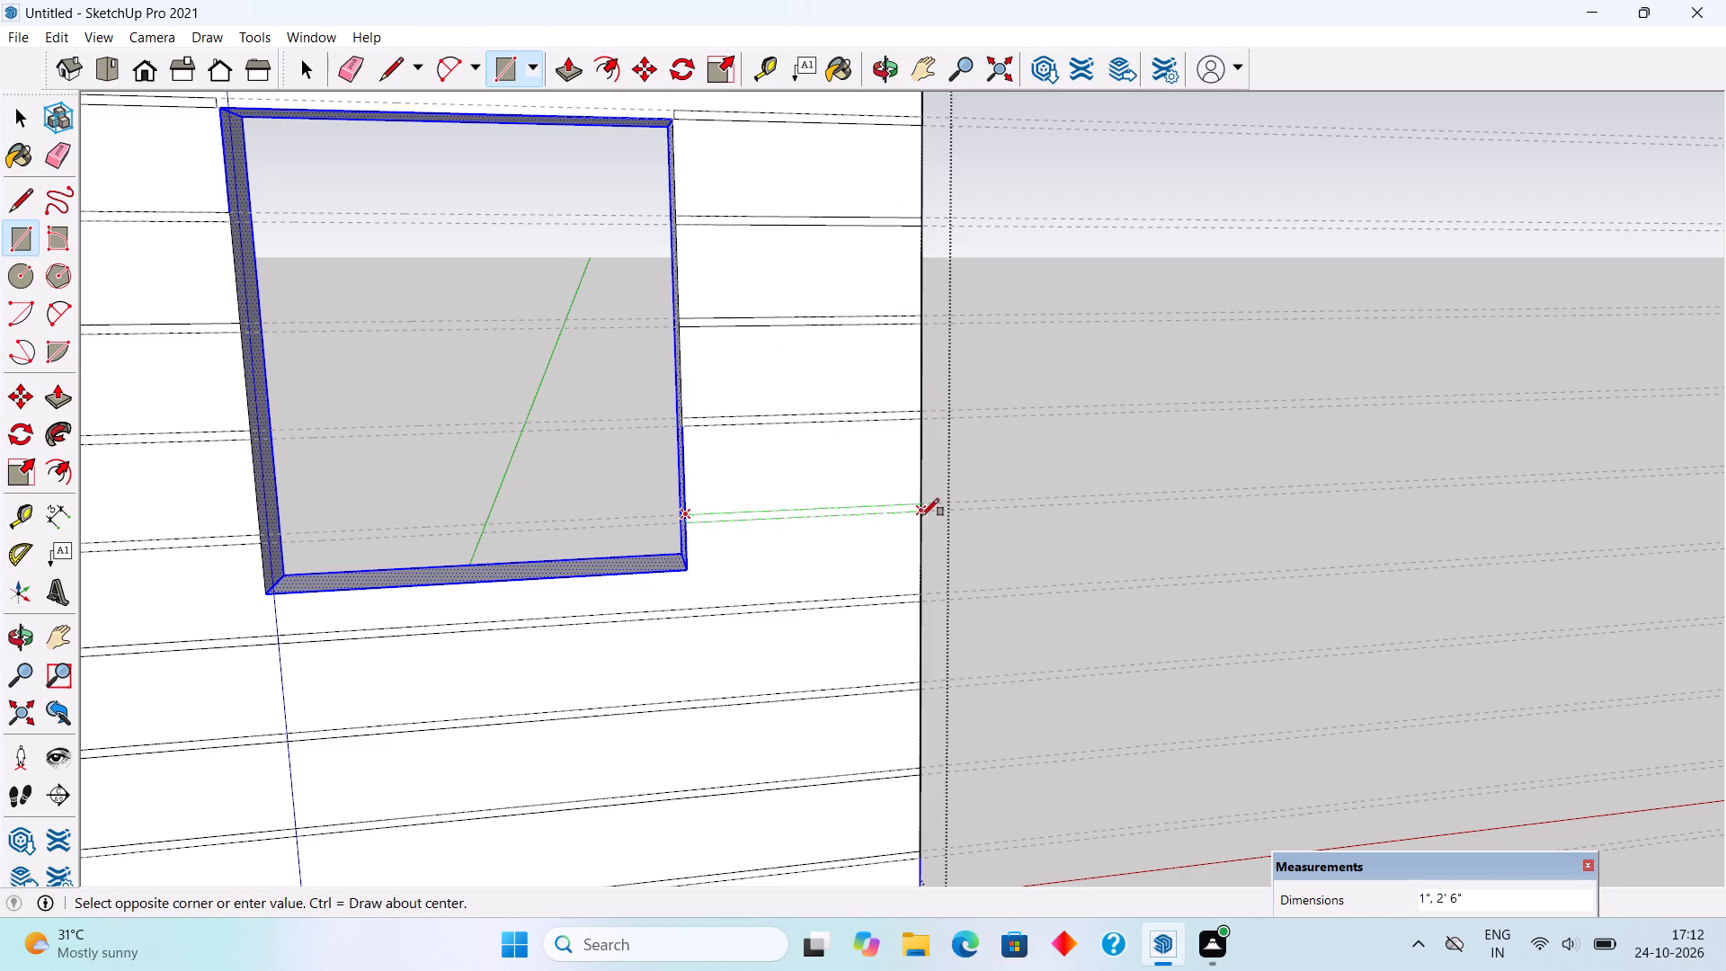
{"action": "left_click", "coordinate": [922, 513]}
{"action": "scroll", "coordinate": [922, 513], "scroll_direction": "down", "scroll_amount": 7}
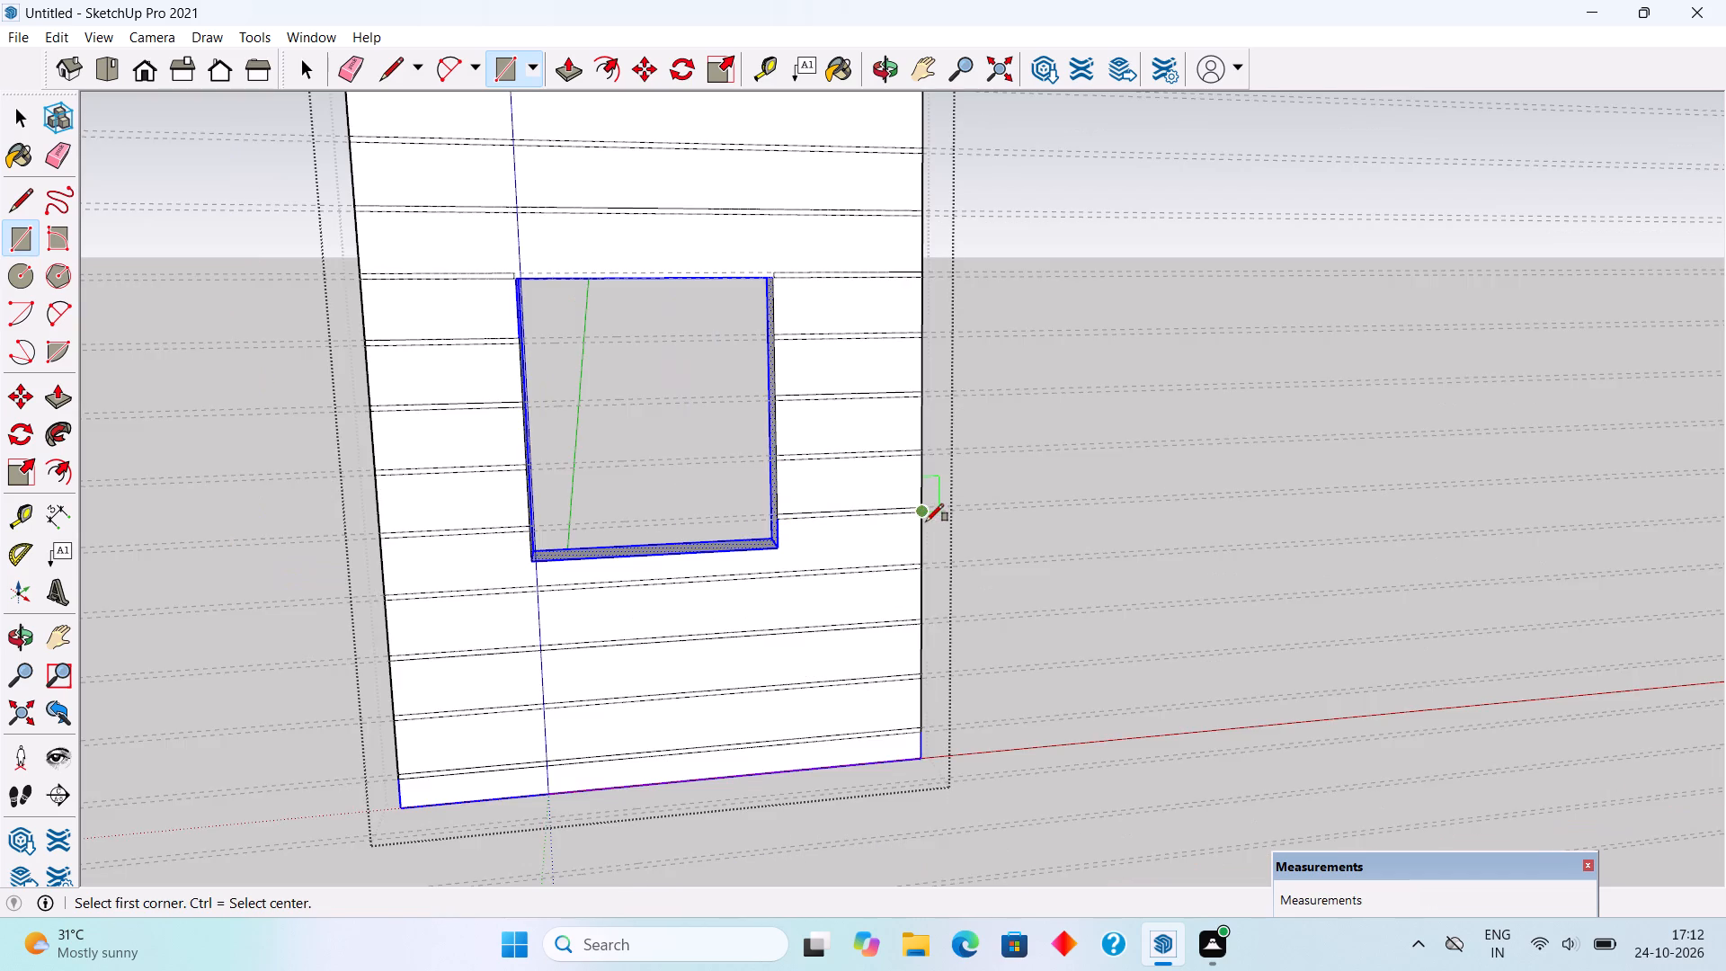
{"action": "scroll", "coordinate": [926, 521], "scroll_direction": "down", "scroll_amount": 1}
{"action": "key", "text": "space"}
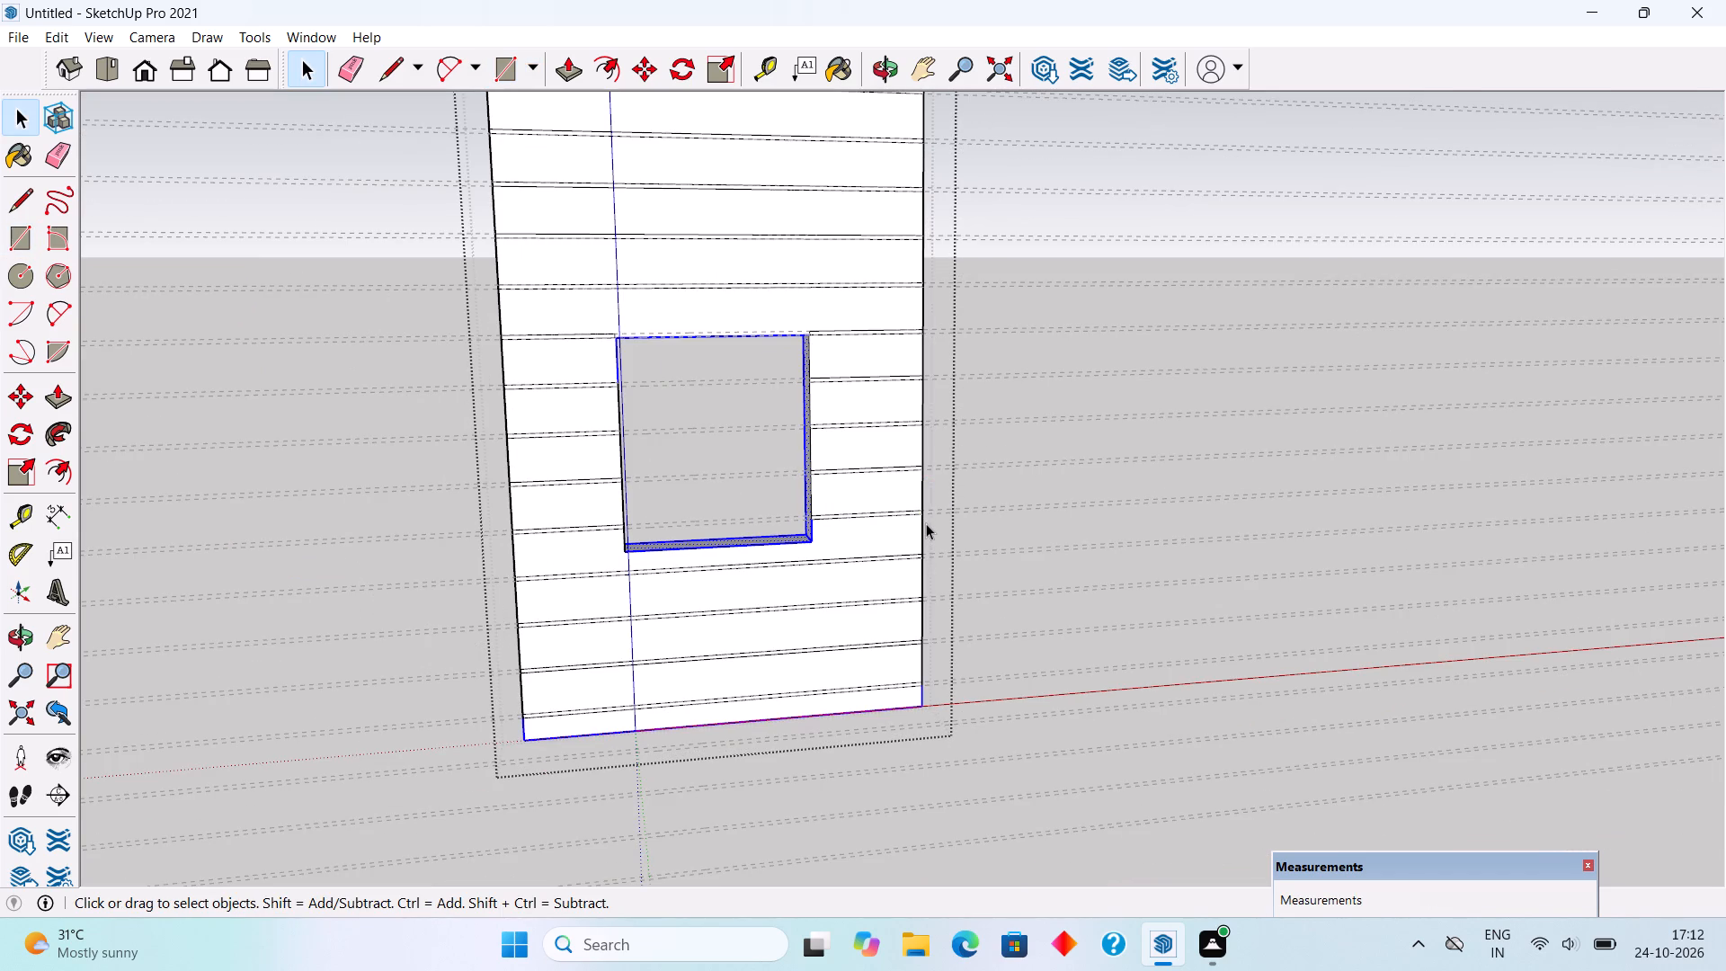
Push the topmost 1" strip on the wall's front face inward by 0.5" with Push/Pull.
{"action": "scroll", "coordinate": [877, 548], "scroll_direction": "down", "scroll_amount": 7}
{"action": "scroll", "coordinate": [606, 528], "scroll_direction": "down", "scroll_amount": 3}
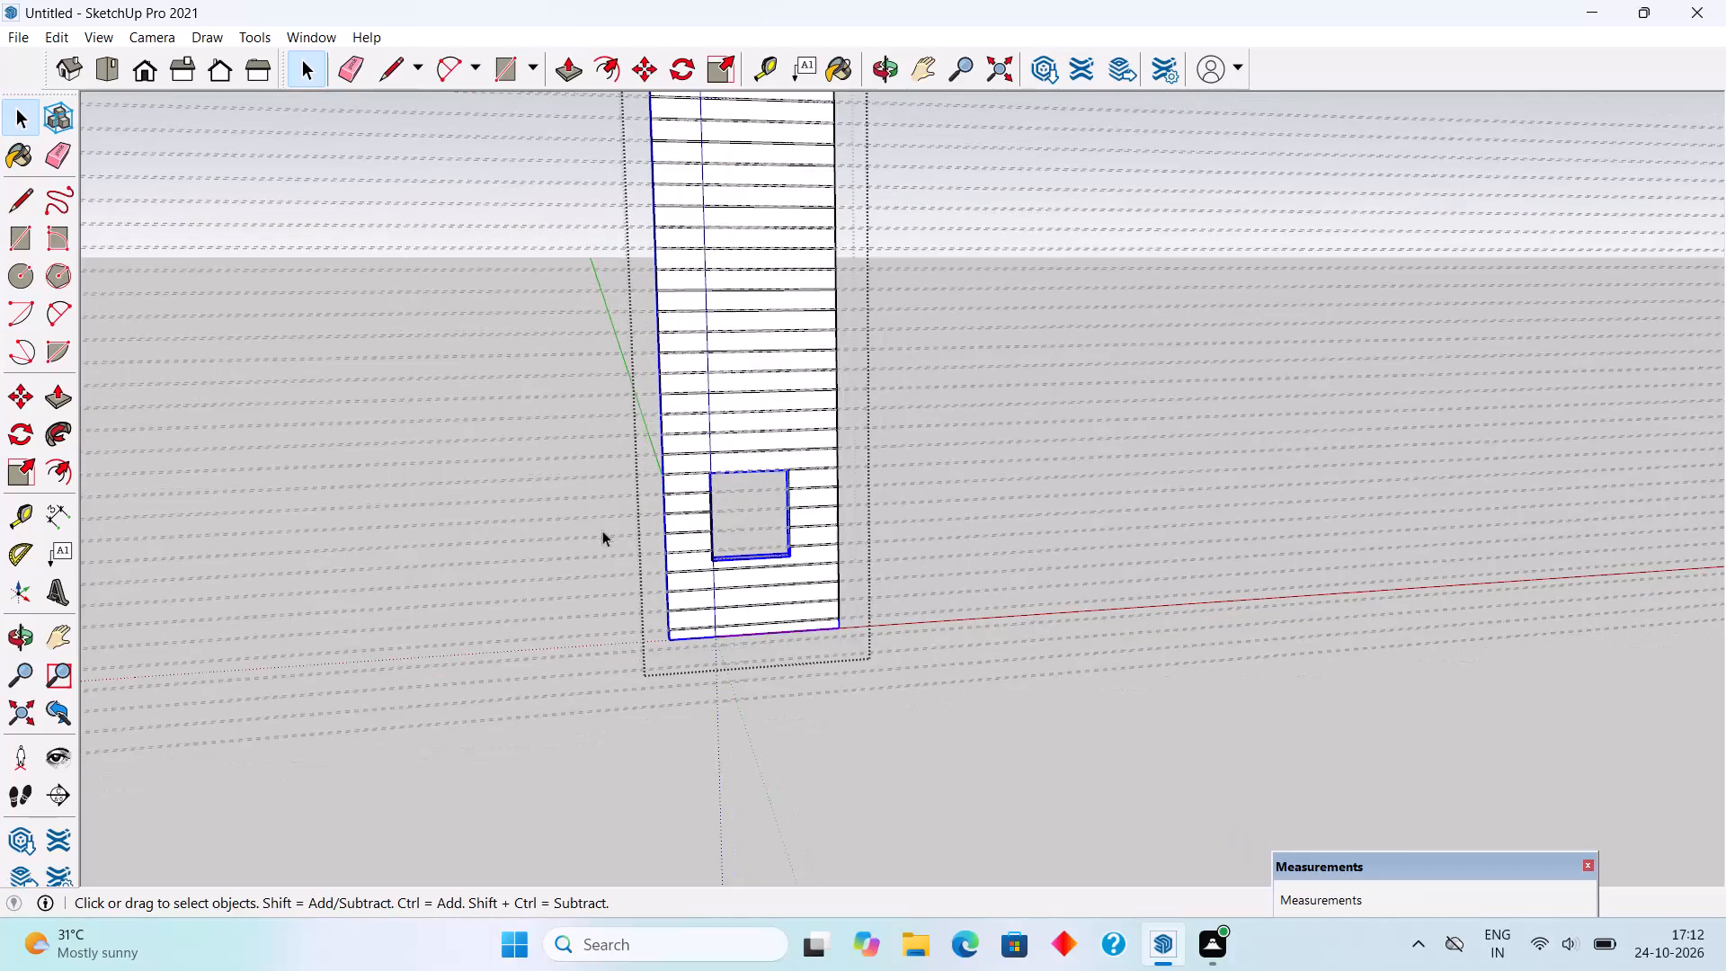
{"action": "scroll", "coordinate": [584, 545], "scroll_direction": "down", "scroll_amount": 8}
{"action": "middle_click_drag", "start_coordinate": [660, 600], "coordinate": [876, 643]}
{"action": "scroll", "coordinate": [761, 635], "scroll_direction": "down", "scroll_amount": 1}
{"action": "scroll", "coordinate": [622, 336], "scroll_direction": "up", "scroll_amount": 8}
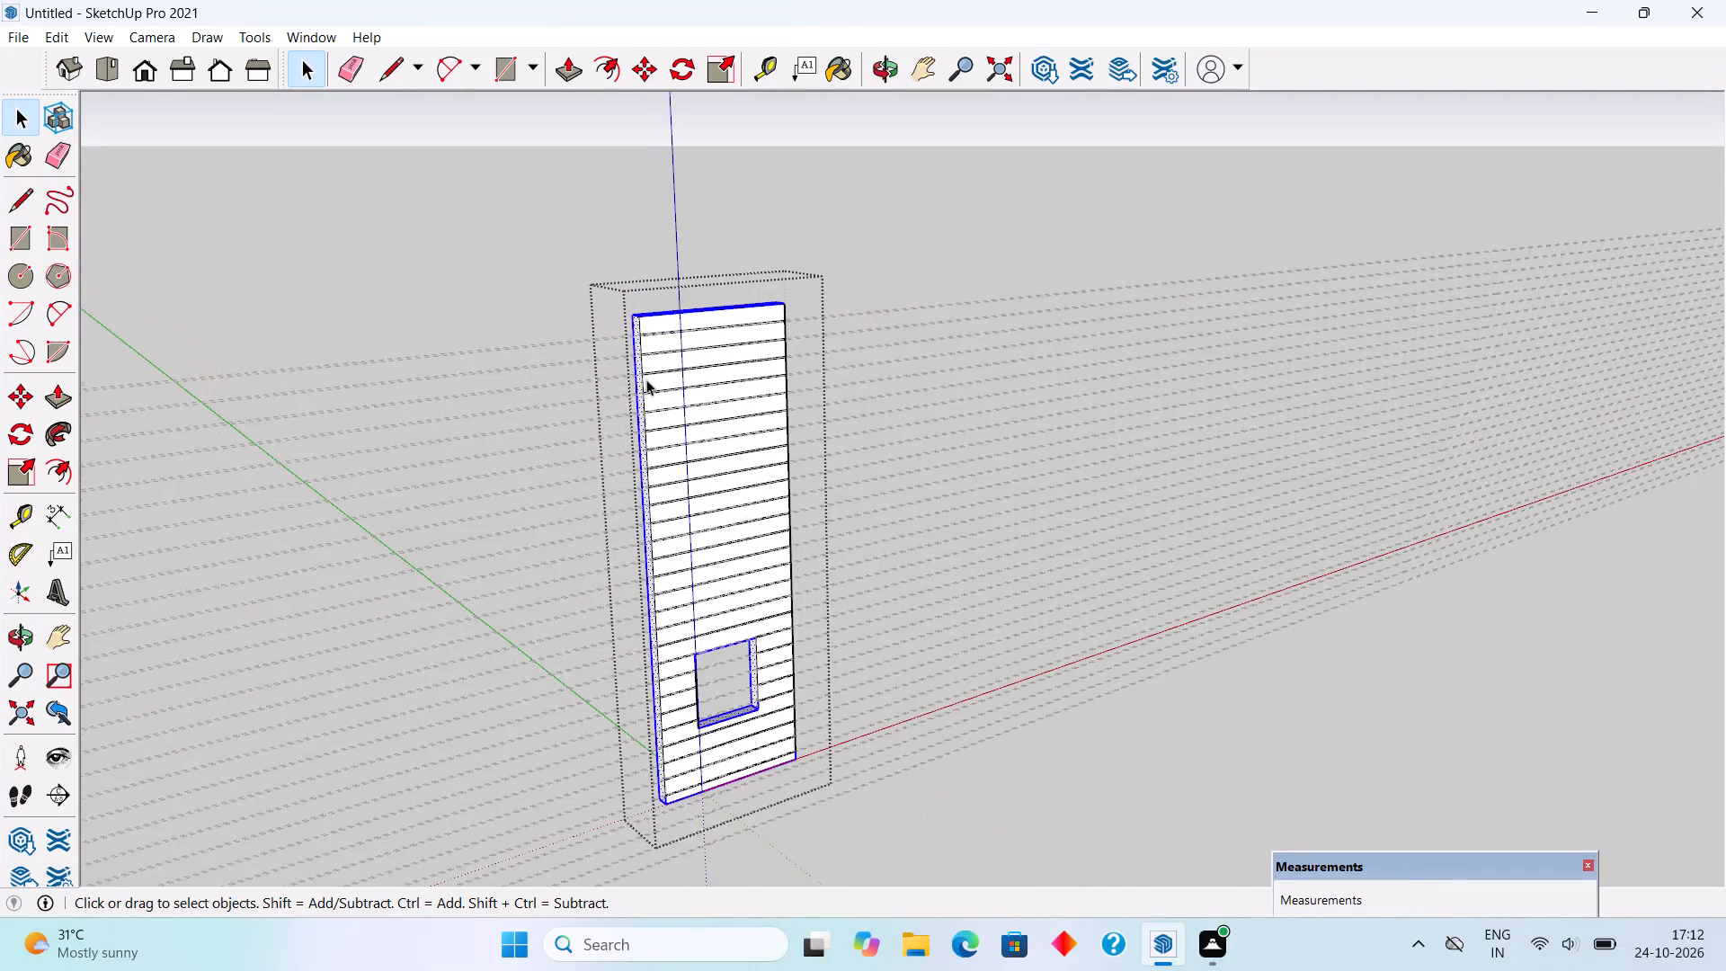
{"action": "scroll", "coordinate": [646, 379], "scroll_direction": "up", "scroll_amount": 9}
{"action": "middle_click_drag", "start_coordinate": [637, 379], "coordinate": [719, 375]}
{"action": "scroll", "coordinate": [672, 296], "scroll_direction": "up", "scroll_amount": 5}
{"action": "scroll", "coordinate": [572, 211], "scroll_direction": "up", "scroll_amount": 3}
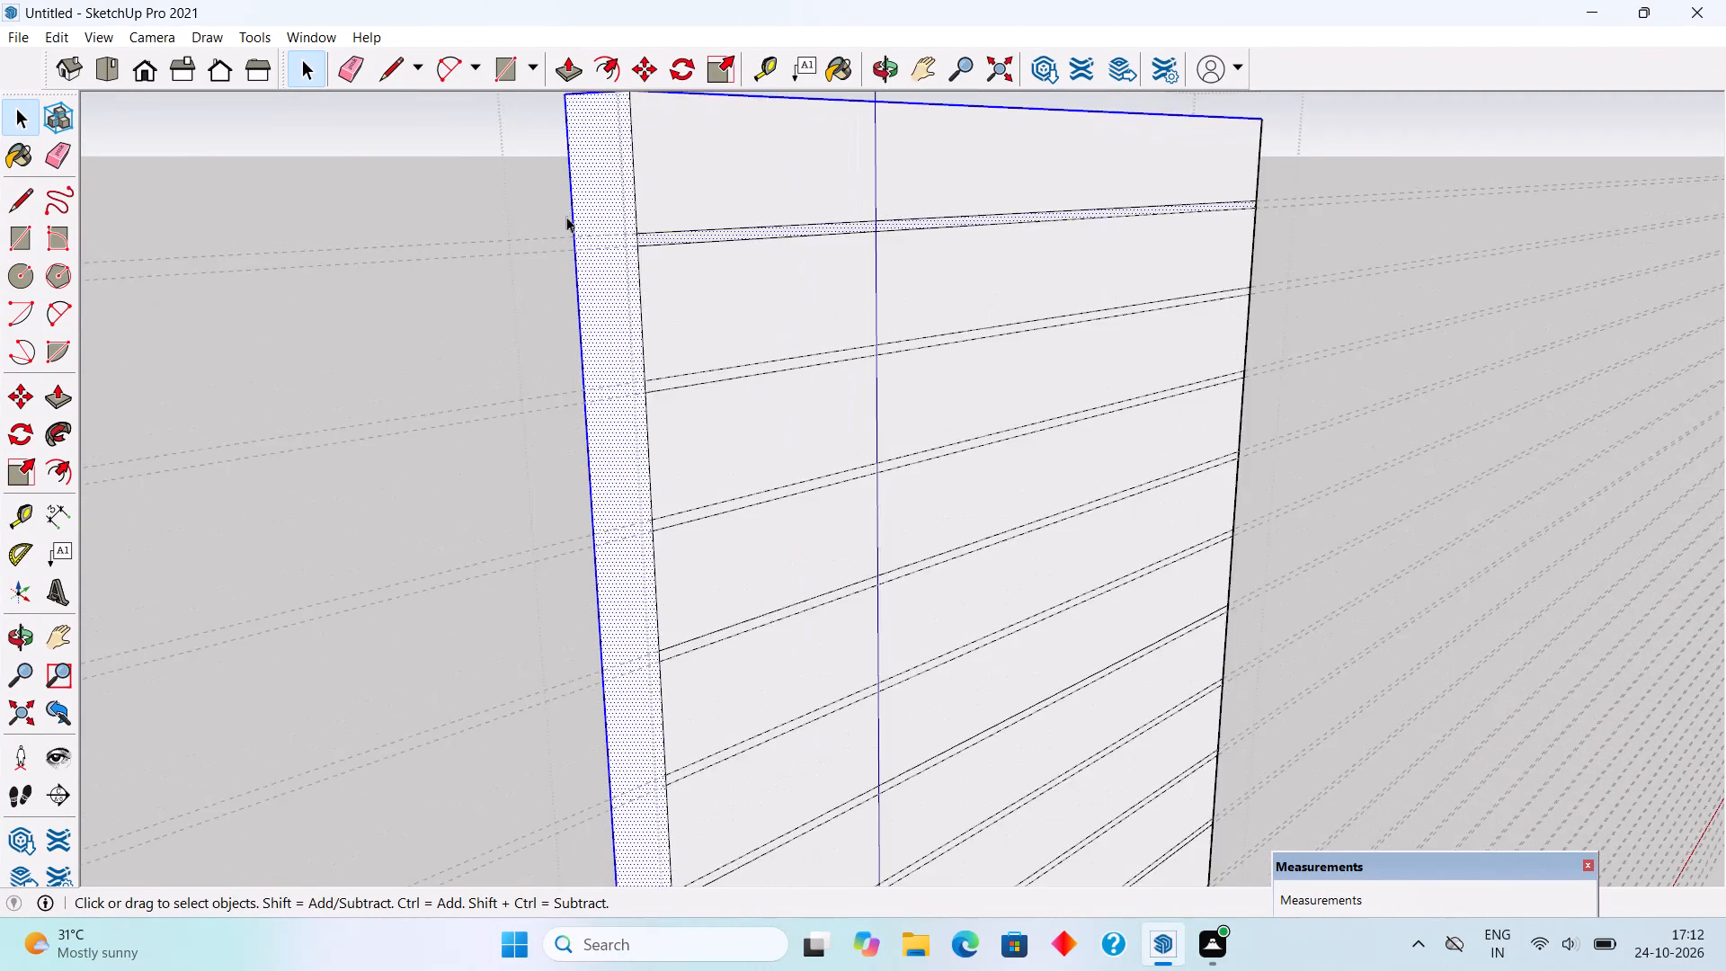
{"action": "scroll", "coordinate": [566, 217], "scroll_direction": "up", "scroll_amount": 4}
{"action": "middle_click_drag", "start_coordinate": [589, 267], "coordinate": [624, 284]}
{"action": "key", "text": "p"}
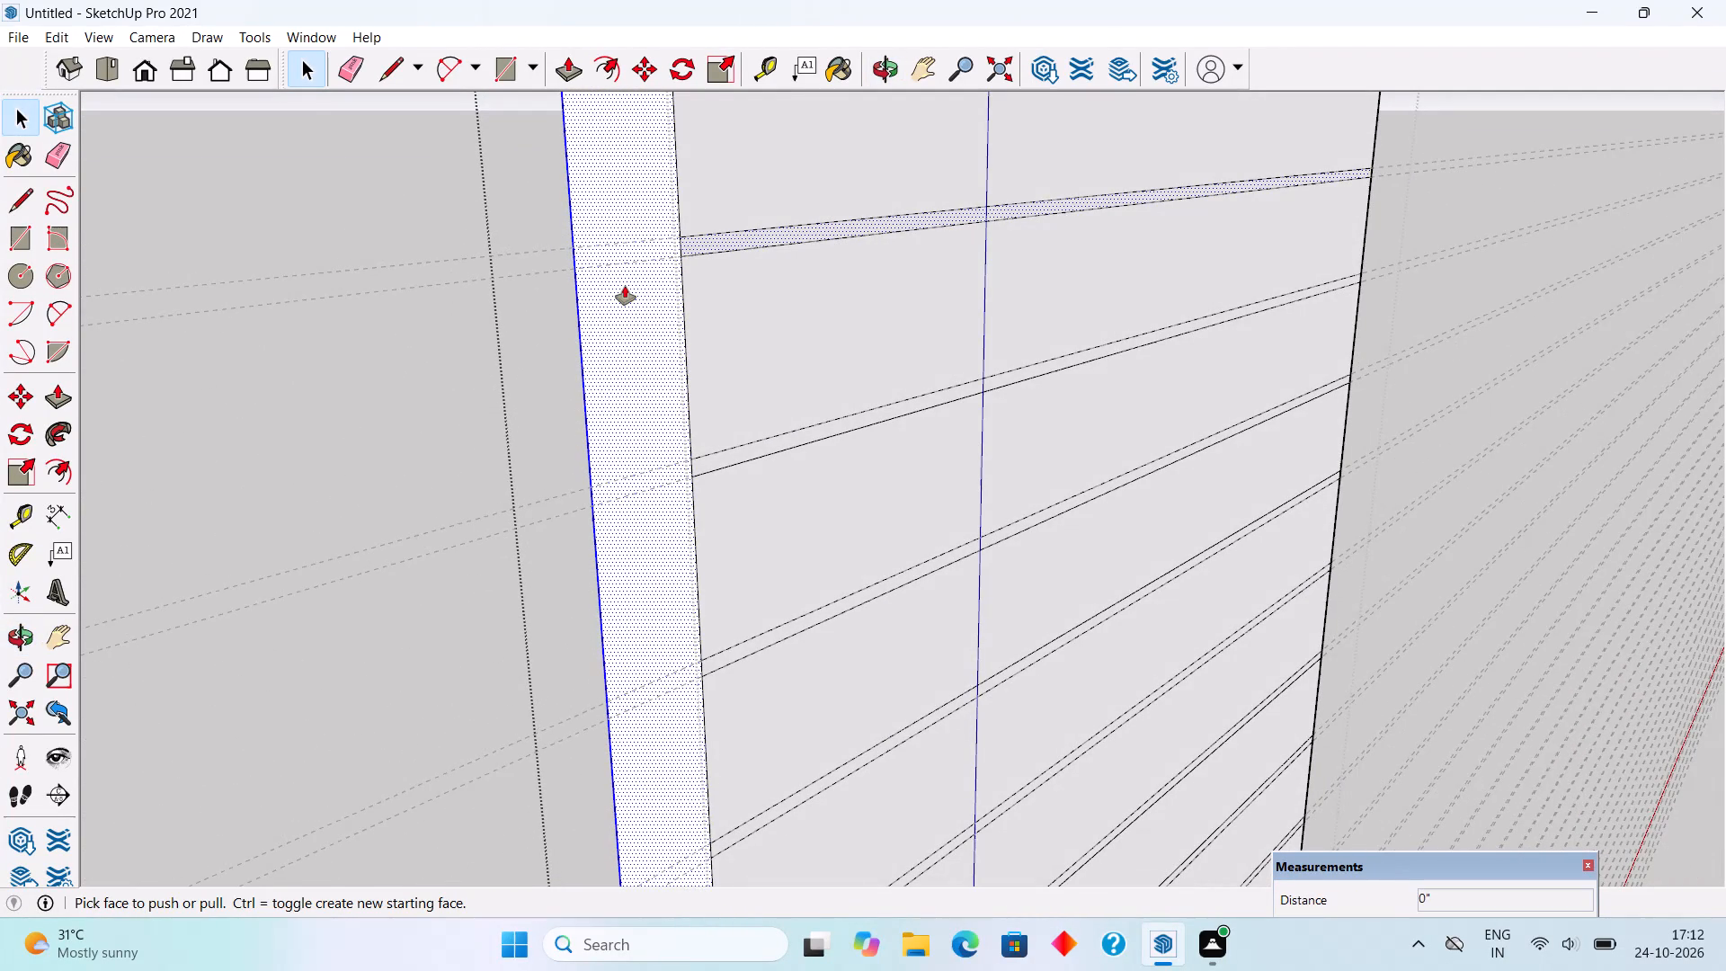
{"action": "left_click", "coordinate": [691, 243]}
{"action": "type", "text": ".5\""}
{"action": "key", "text": "Return"}
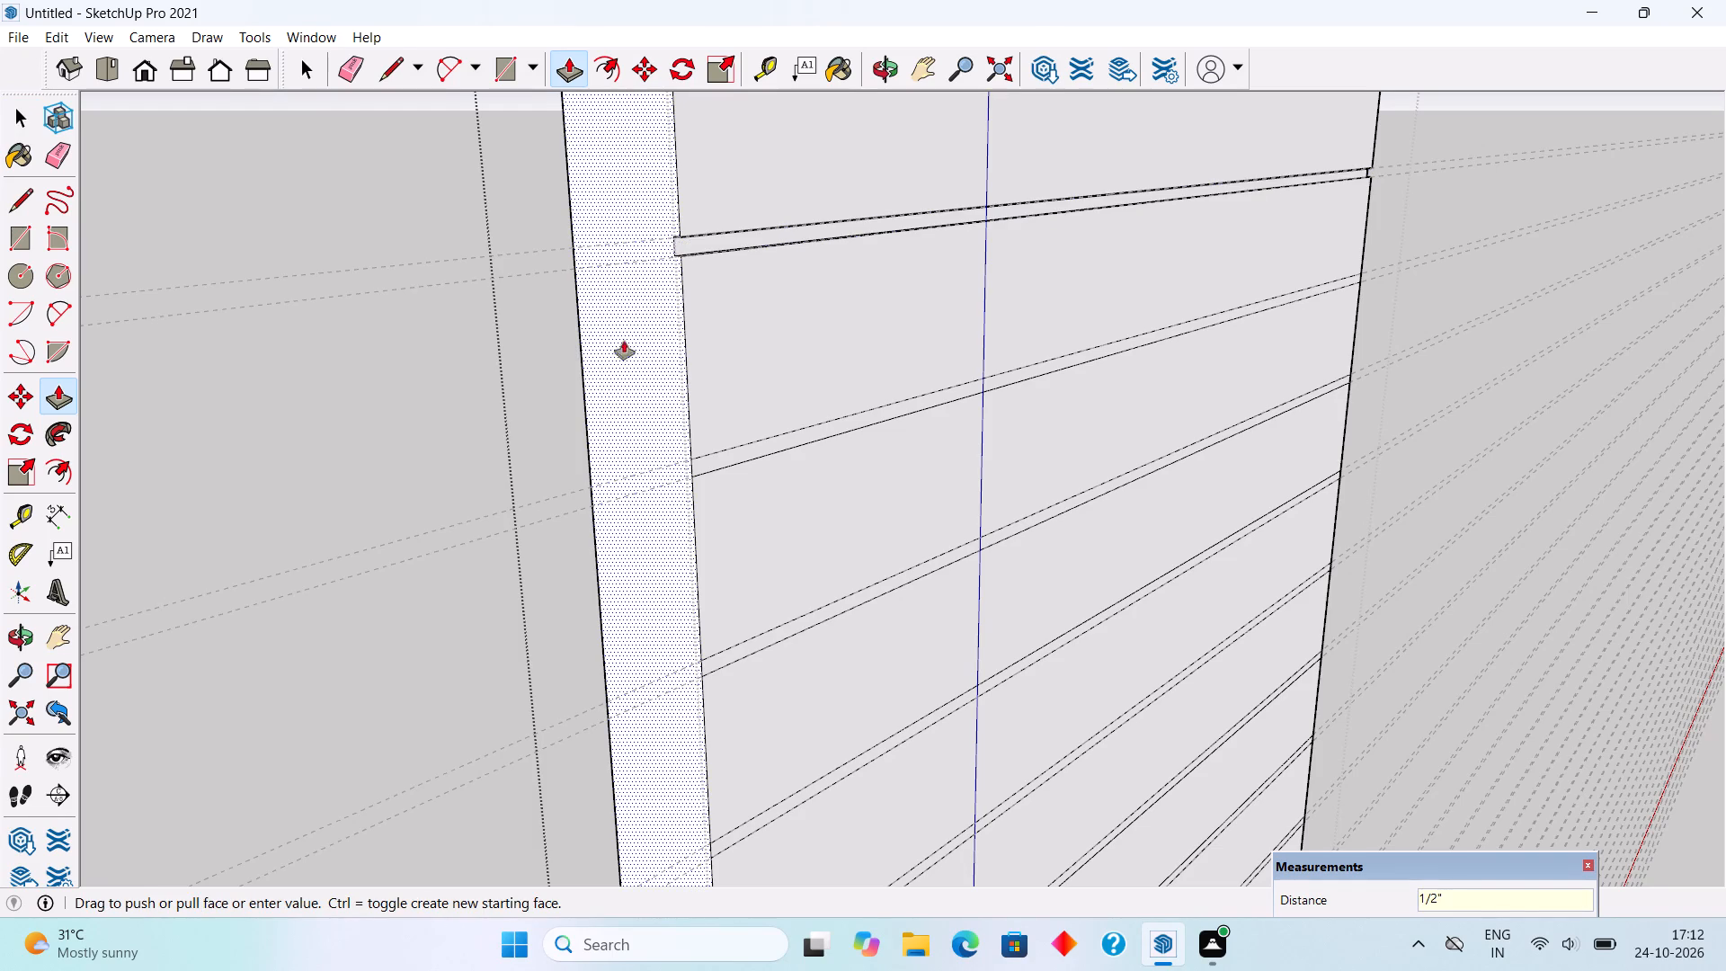
Push the second and third strips from the top of the wall inward by 0.5".
{"action": "double_click", "coordinate": [704, 460]}
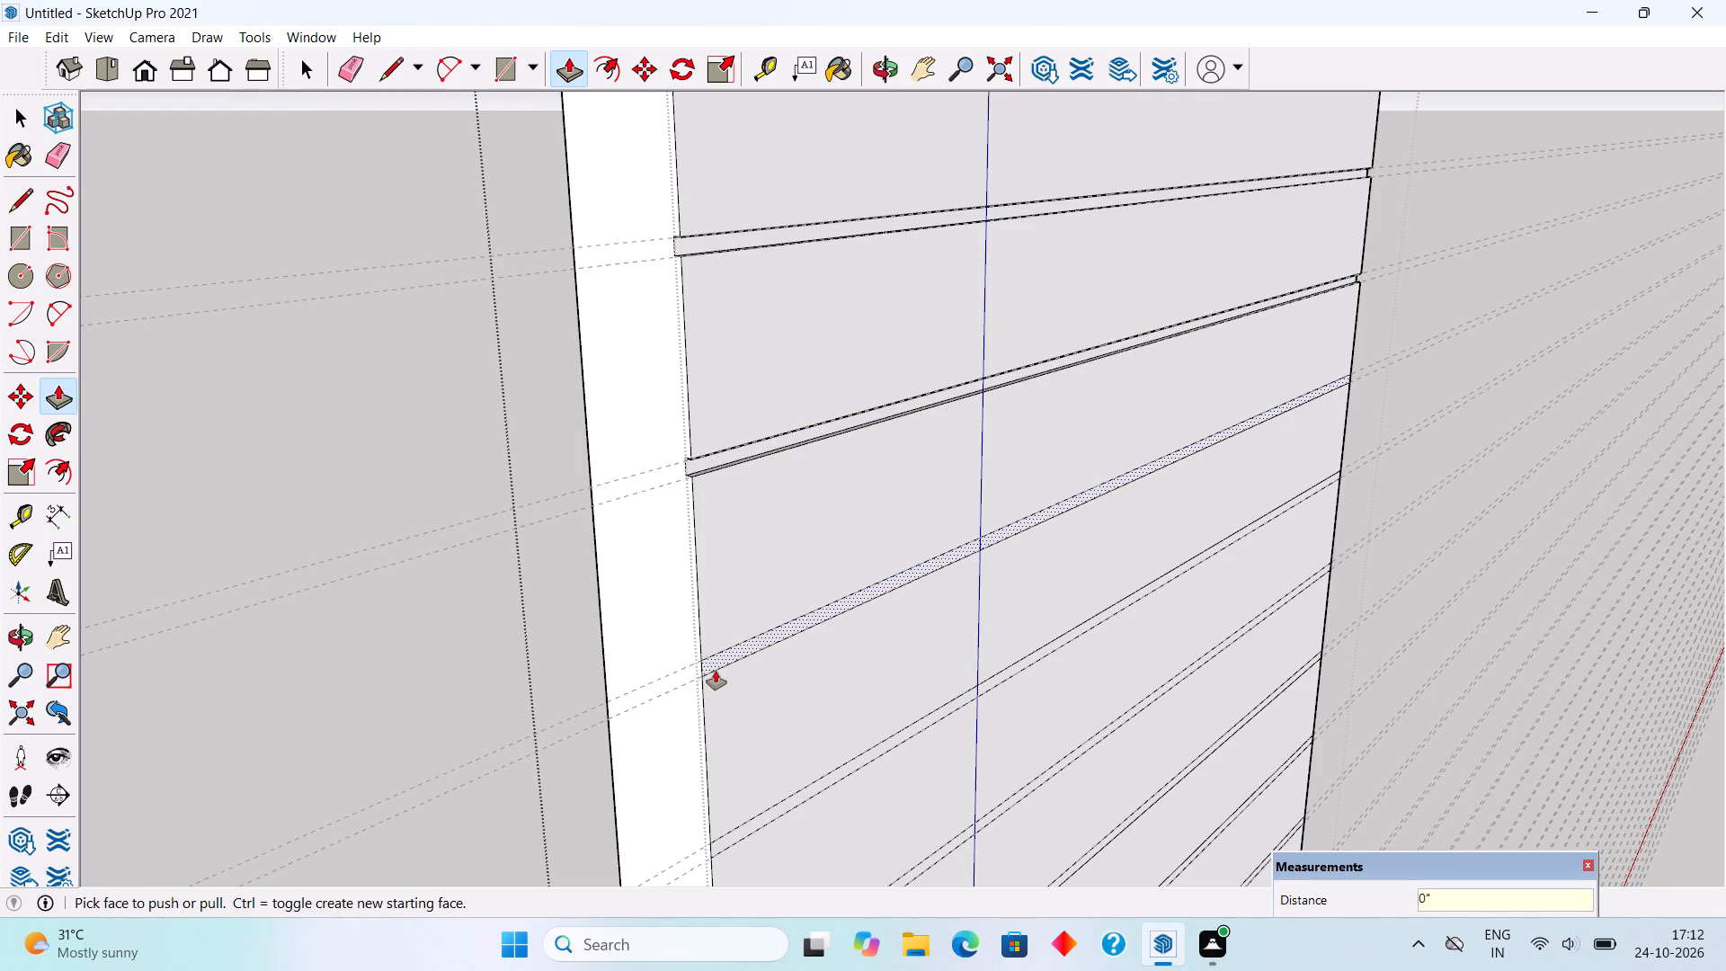
{"action": "left_click", "coordinate": [716, 671]}
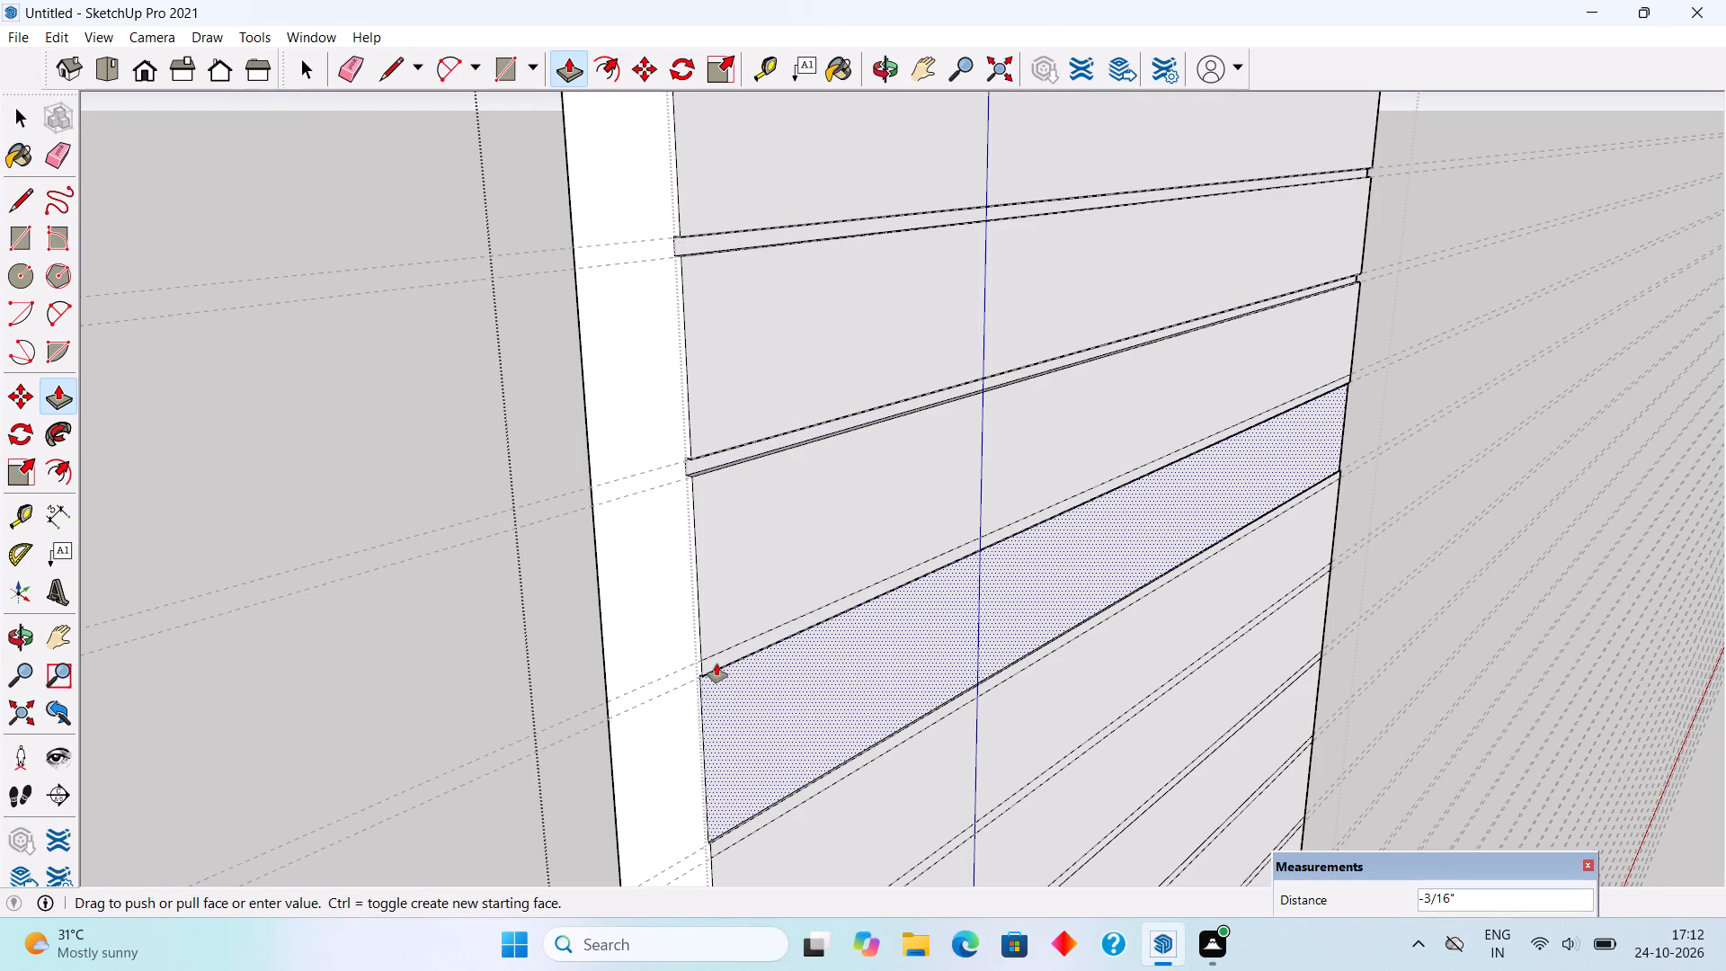
{"action": "key", "text": "space"}
{"action": "type", "text": "p"}
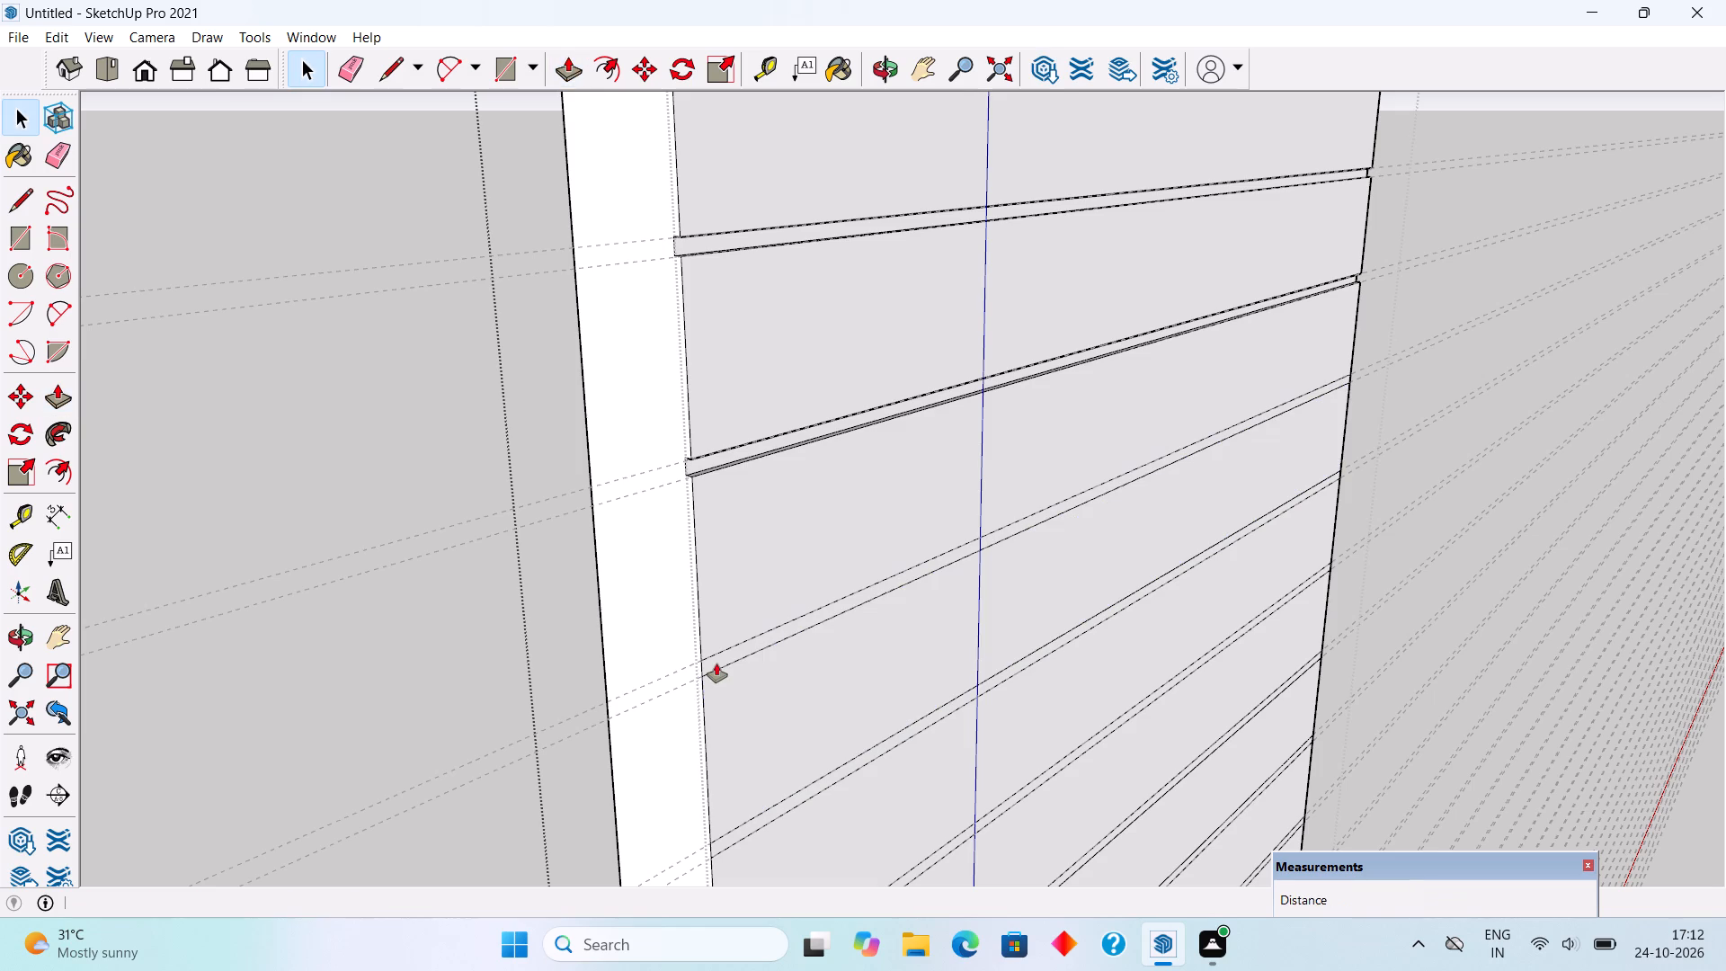
{"action": "left_click", "coordinate": [716, 667]}
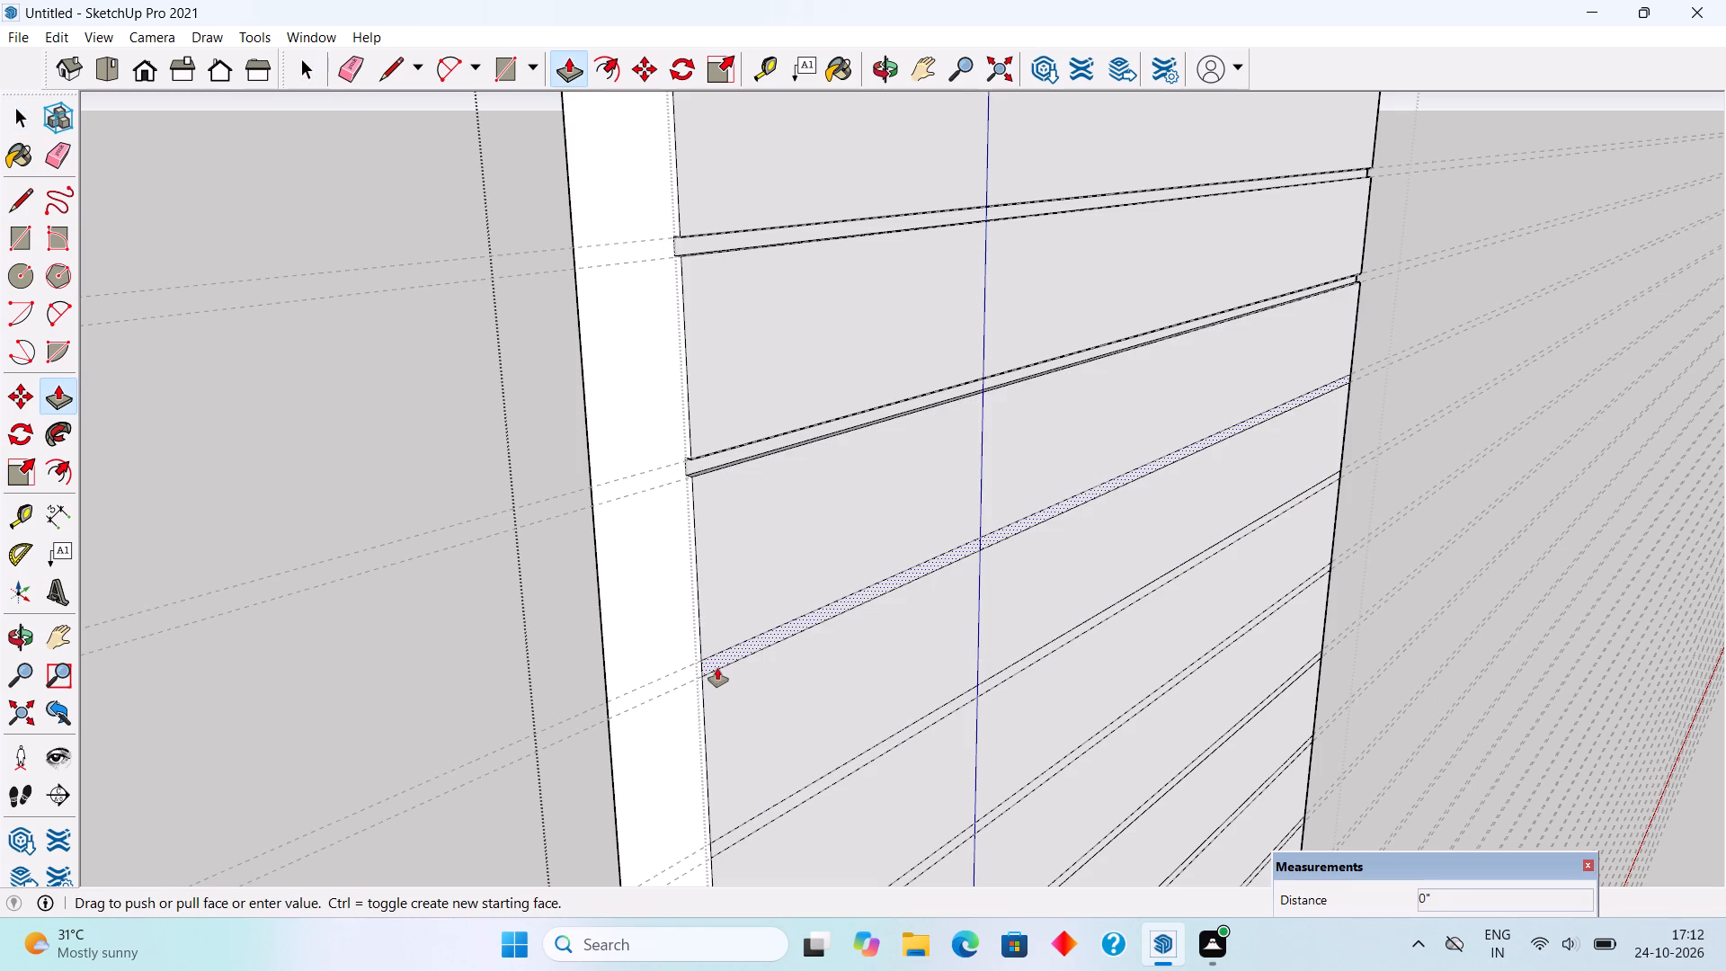
{"action": "type", "text": ".5\""}
{"action": "key", "text": "Return"}
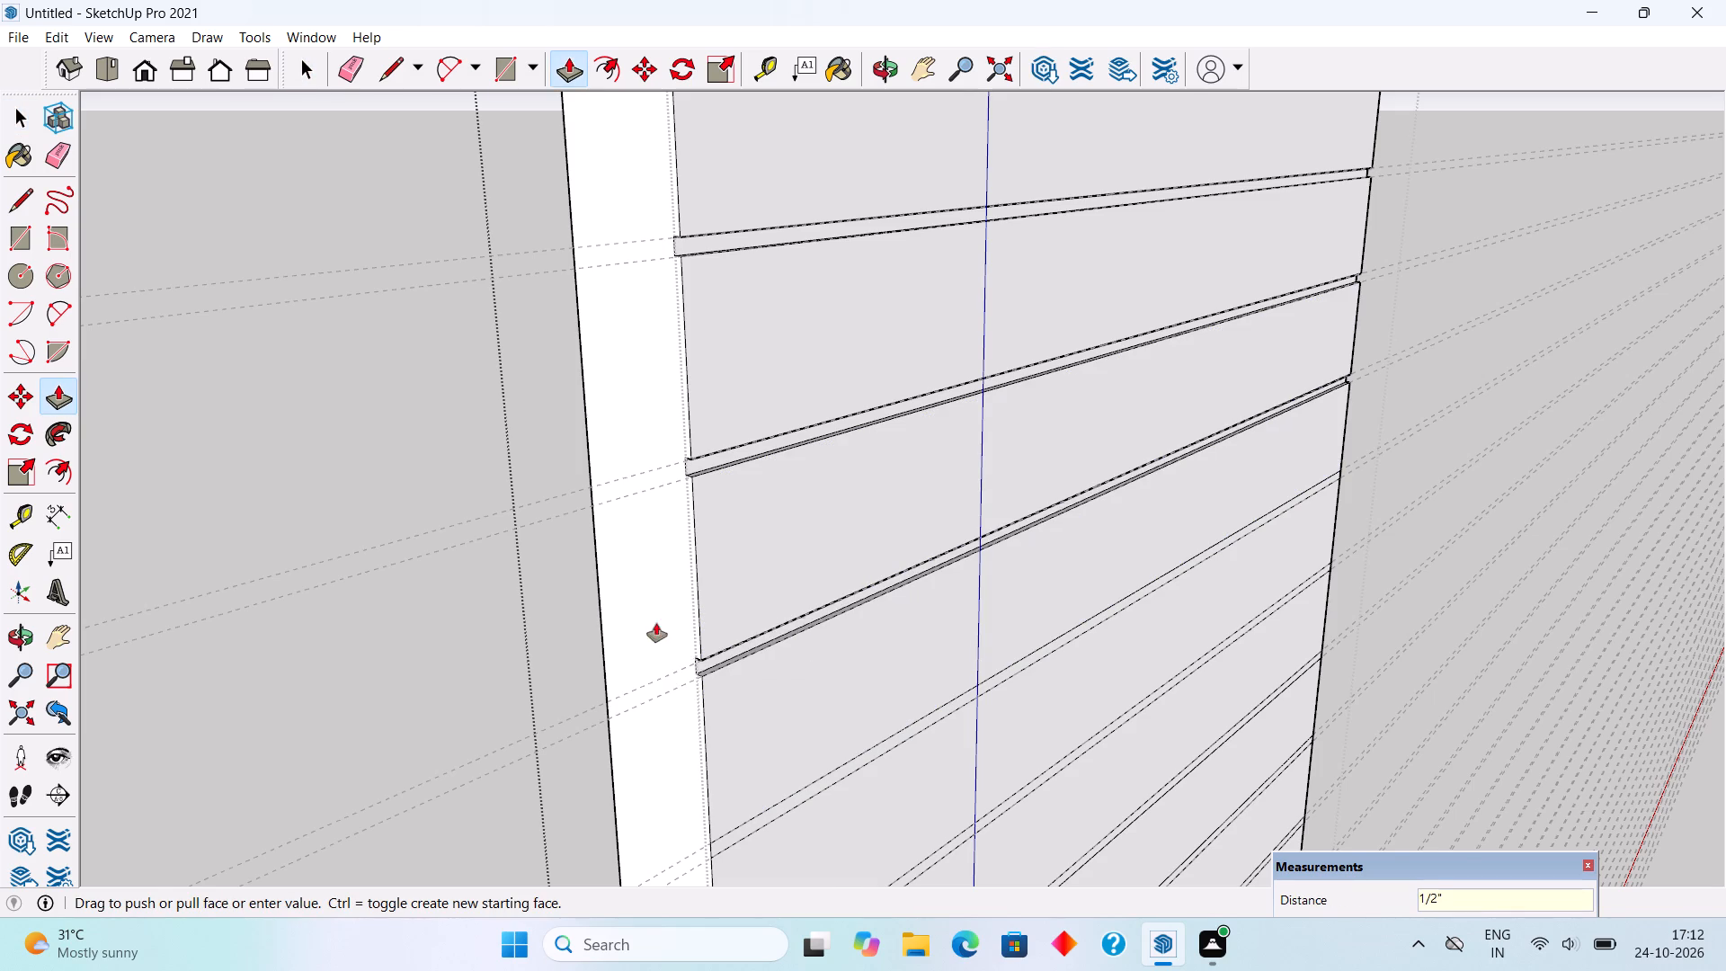
Recess the next five full-width strips, the fourth to eighth from the wall's top, by the same 1/2".
{"action": "scroll", "coordinate": [639, 555], "scroll_direction": "down", "scroll_amount": 6}
{"action": "scroll", "coordinate": [583, 400], "scroll_direction": "down", "scroll_amount": 9}
{"action": "scroll", "coordinate": [628, 771], "scroll_direction": "up", "scroll_amount": 3}
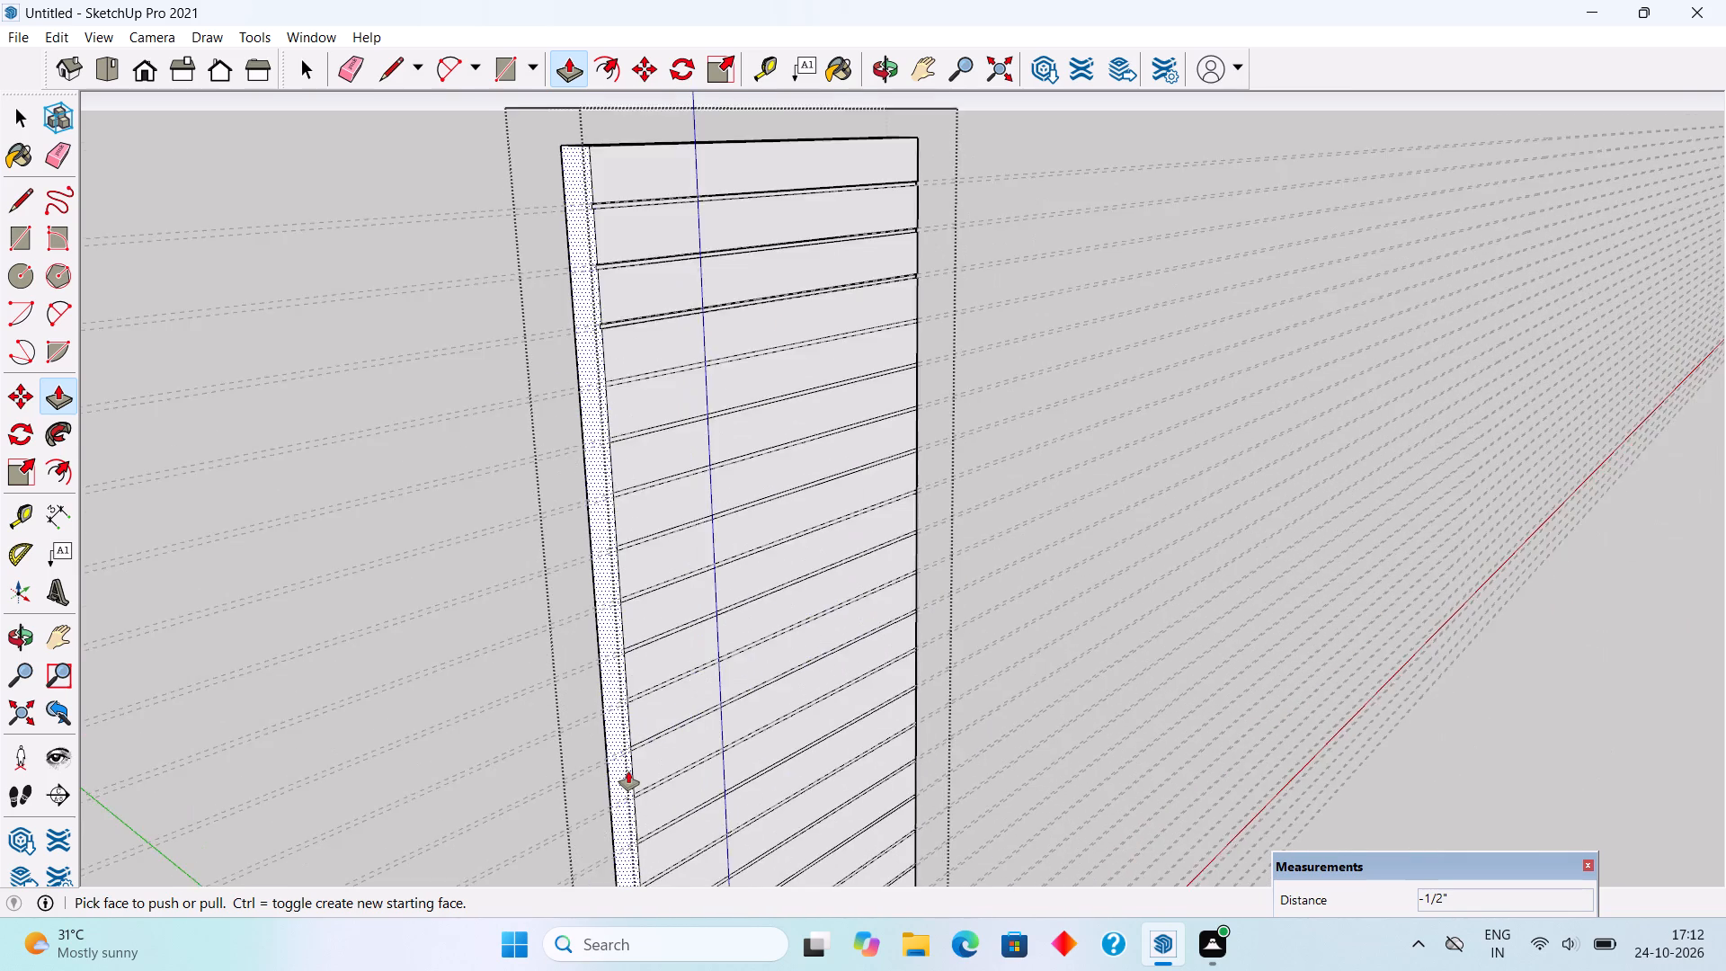
{"action": "scroll", "coordinate": [628, 771], "scroll_direction": "up", "scroll_amount": 2}
{"action": "scroll", "coordinate": [611, 281], "scroll_direction": "up", "scroll_amount": 8}
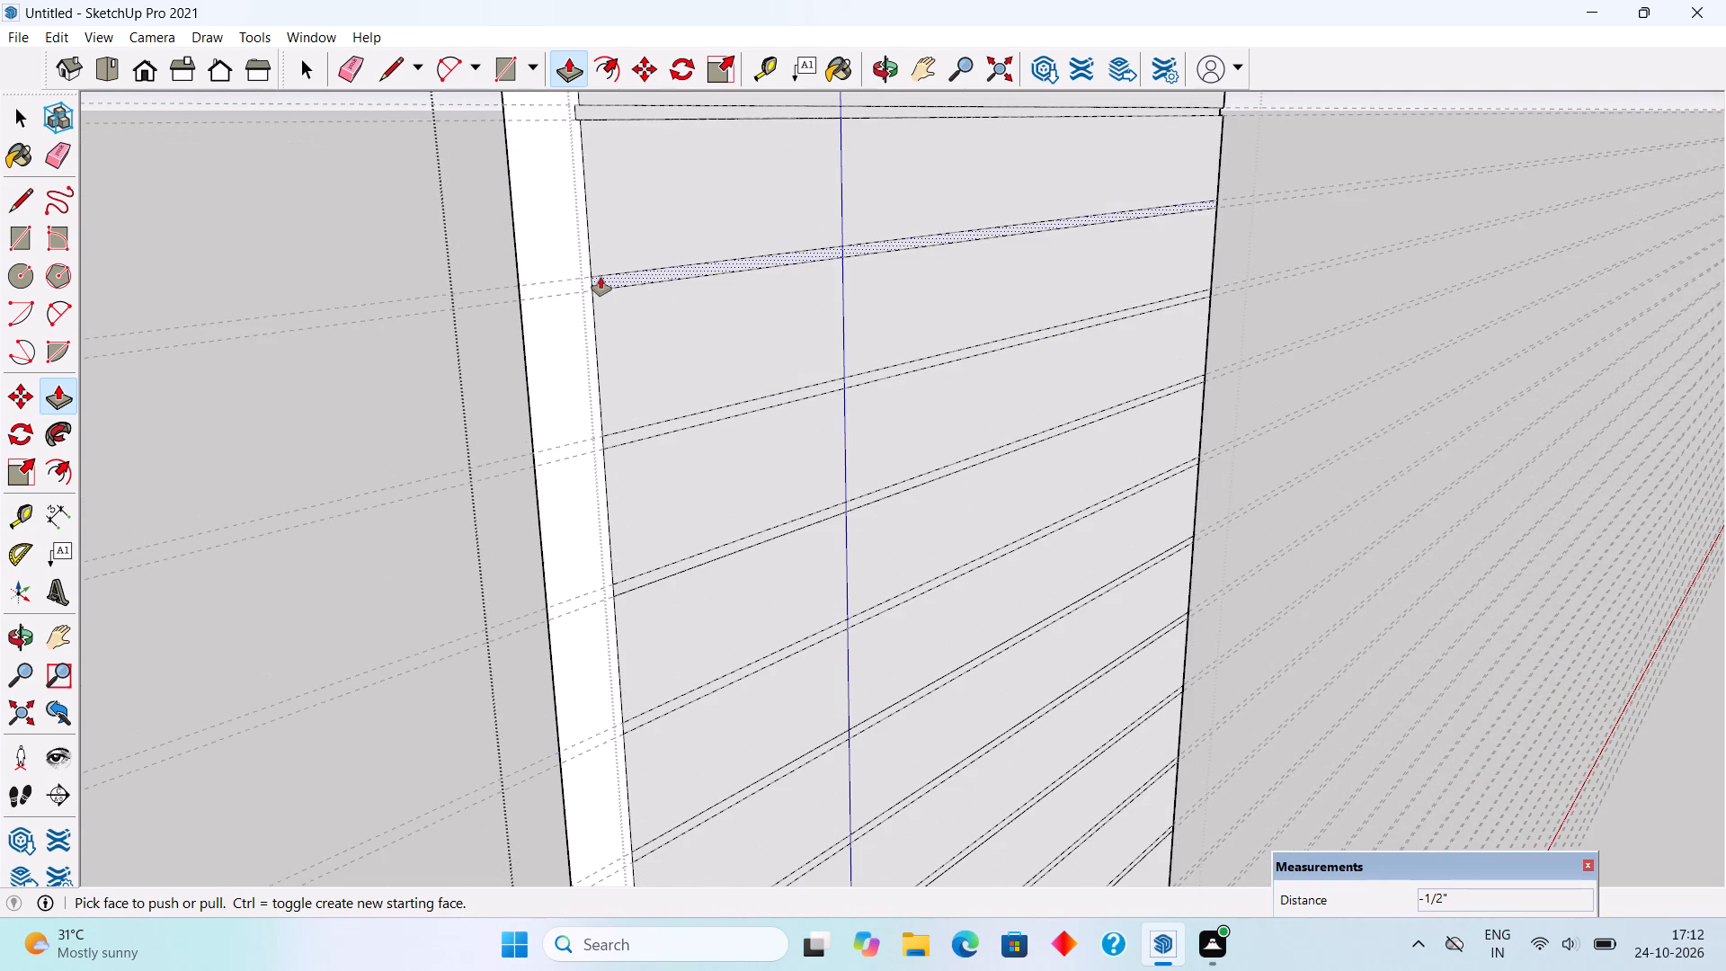
{"action": "double_click", "coordinate": [601, 277]}
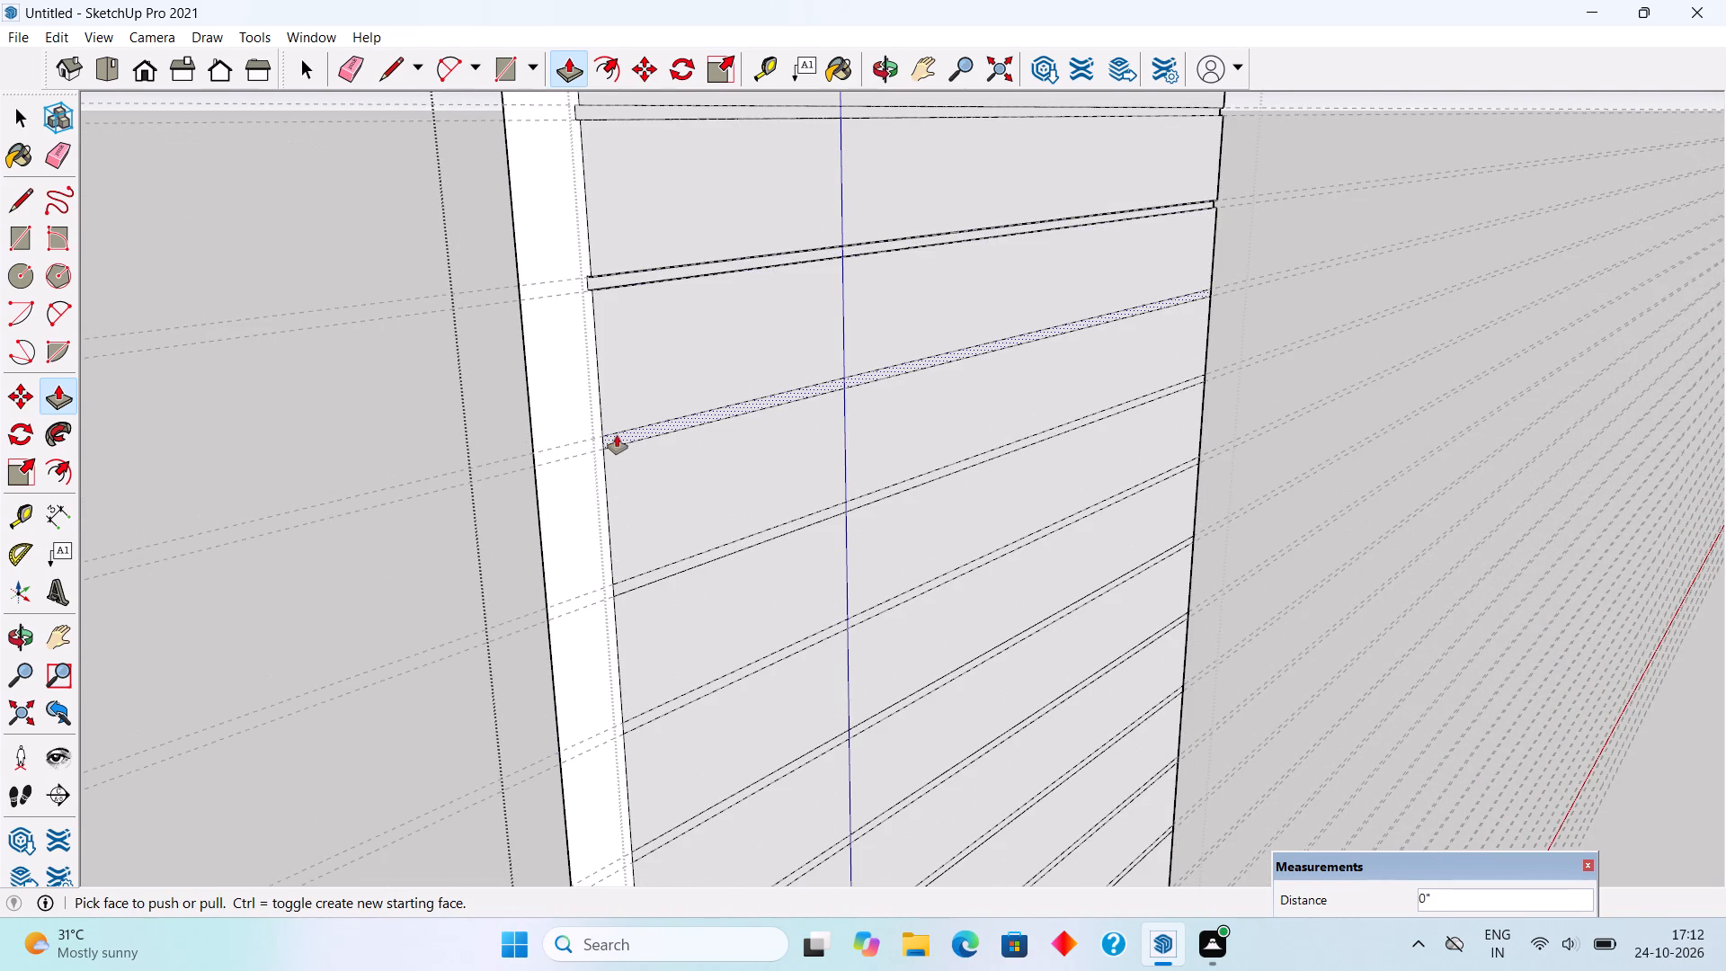
{"action": "double_click", "coordinate": [617, 436]}
{"action": "double_click", "coordinate": [645, 580]}
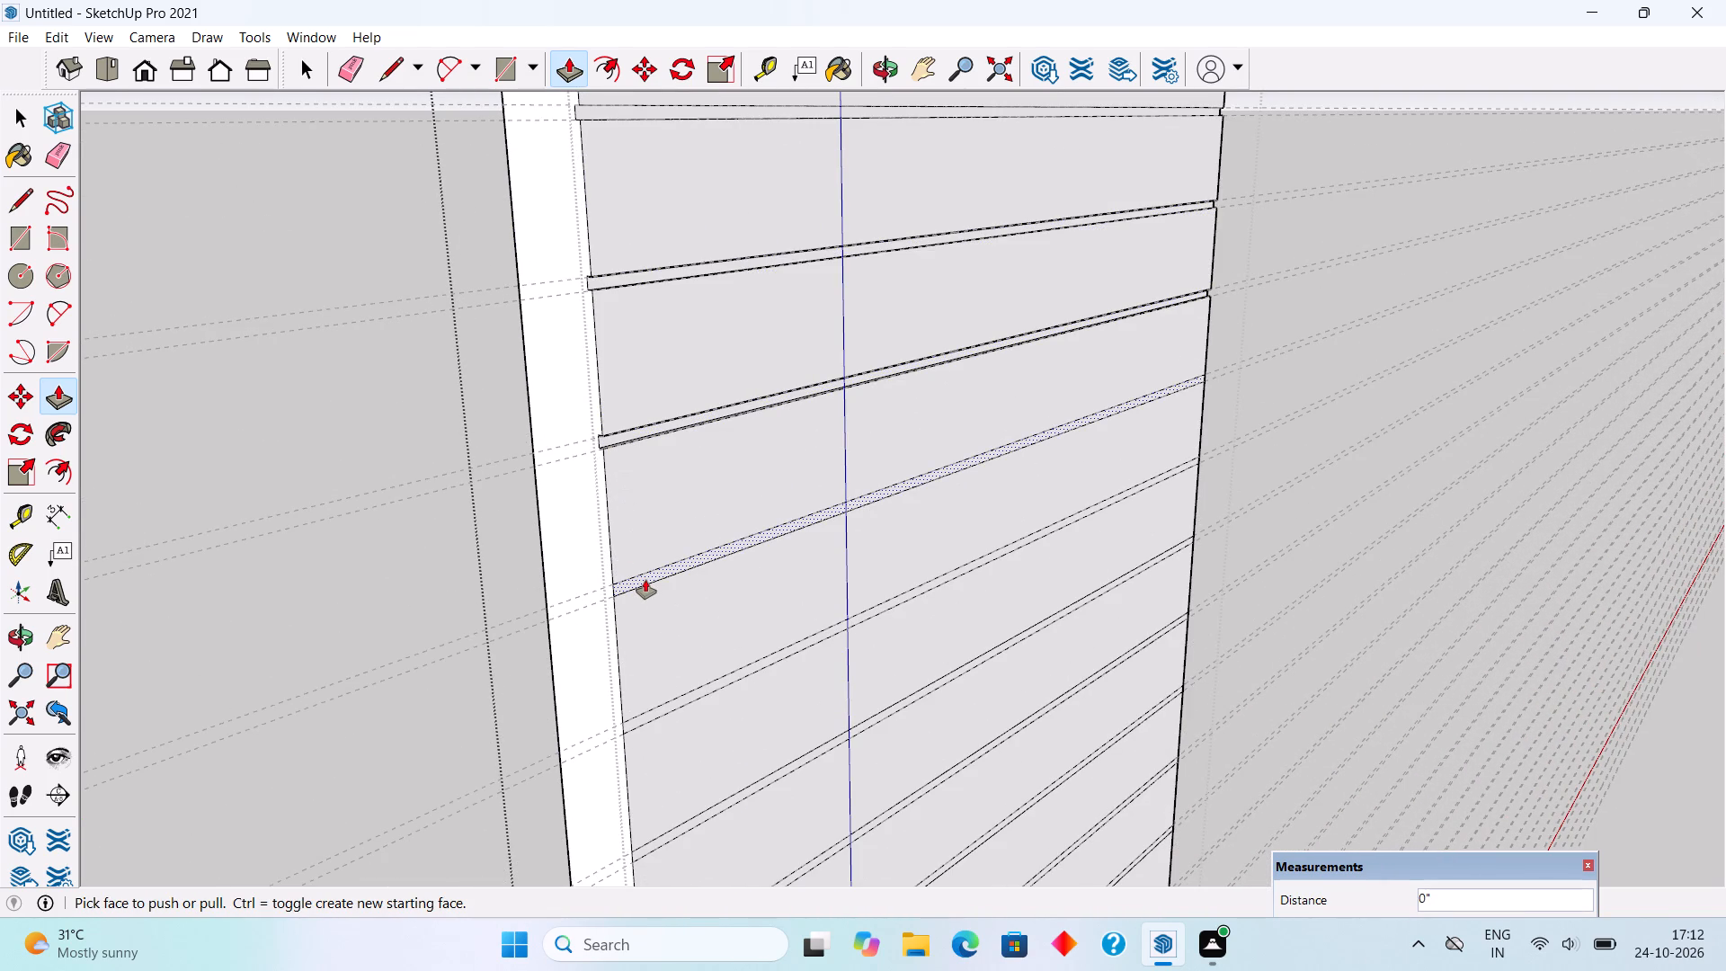
{"action": "double_click", "coordinate": [657, 717]}
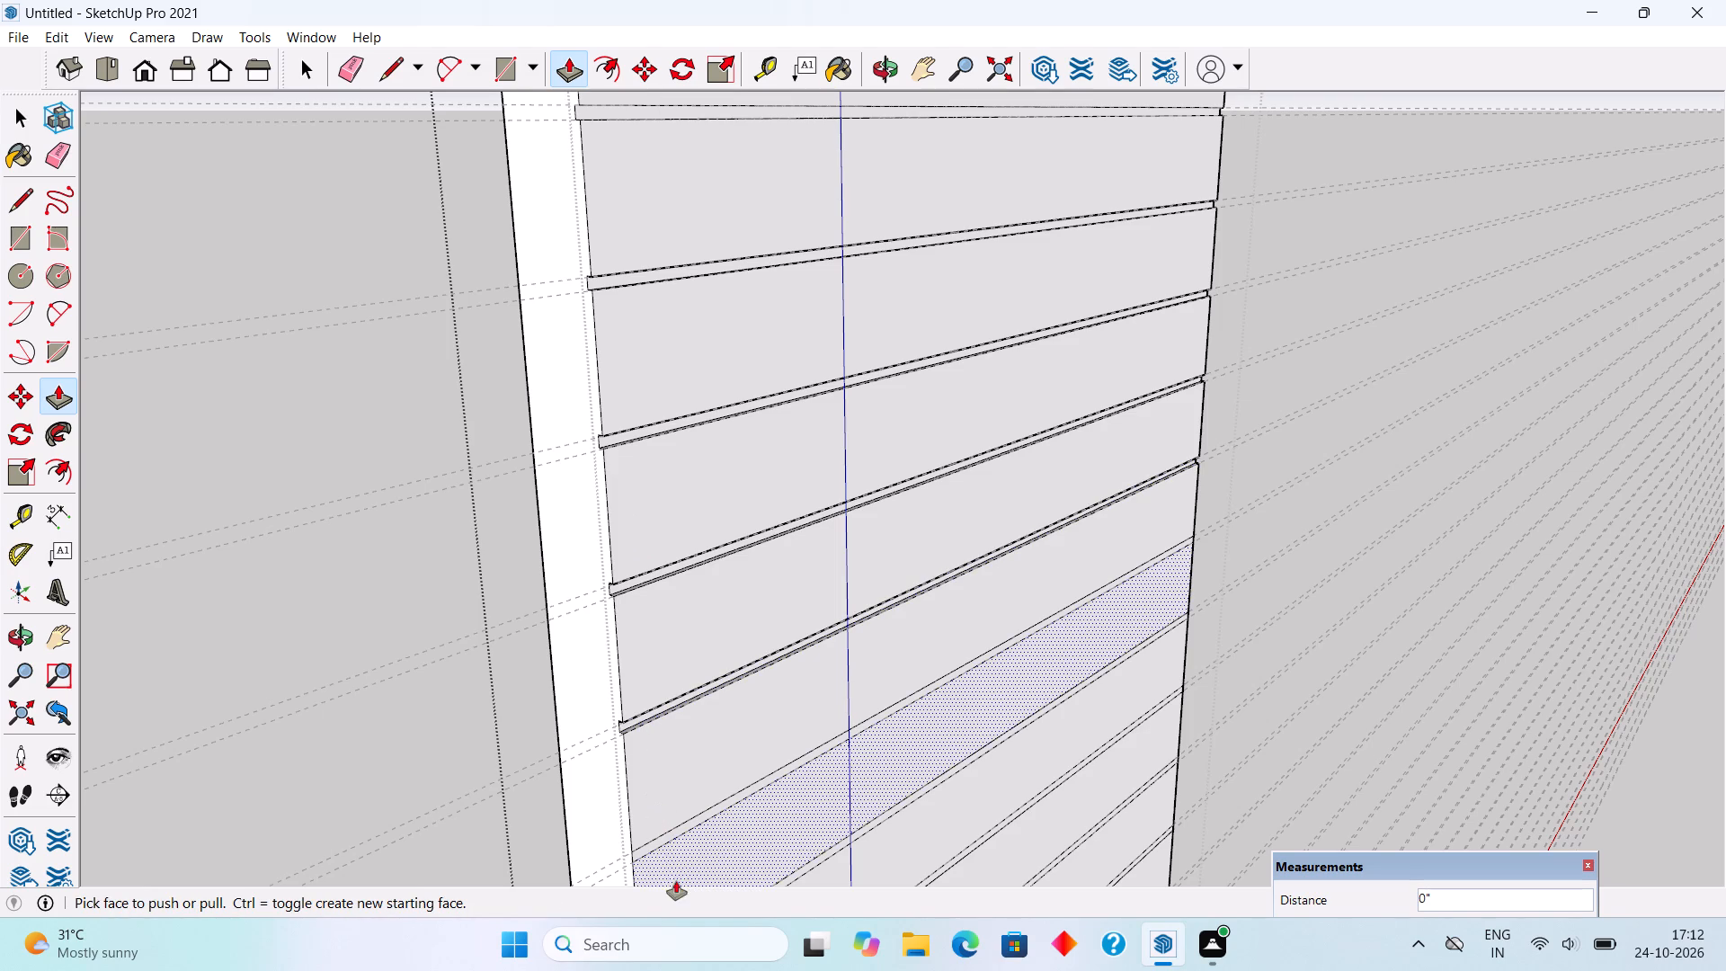
{"action": "double_click", "coordinate": [663, 842]}
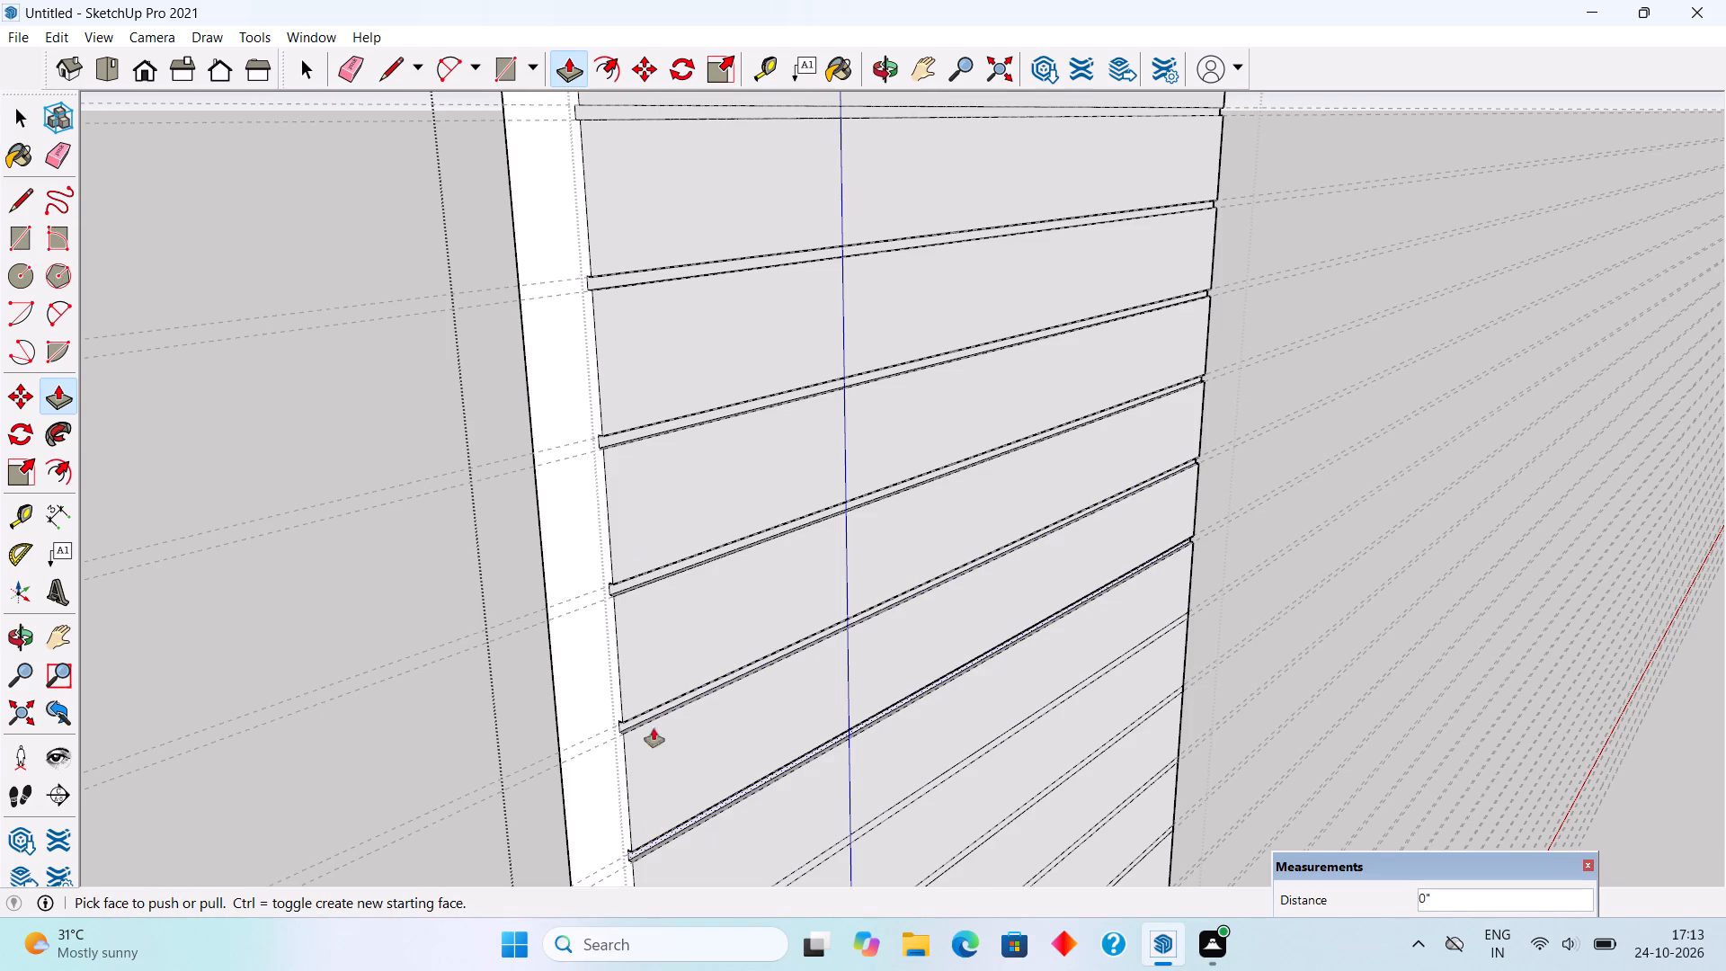
Push the next four full-width strips, the ninth to twelfth from the wall's top, inward by 0.5".
{"action": "scroll", "coordinate": [627, 499], "scroll_direction": "down", "scroll_amount": 18}
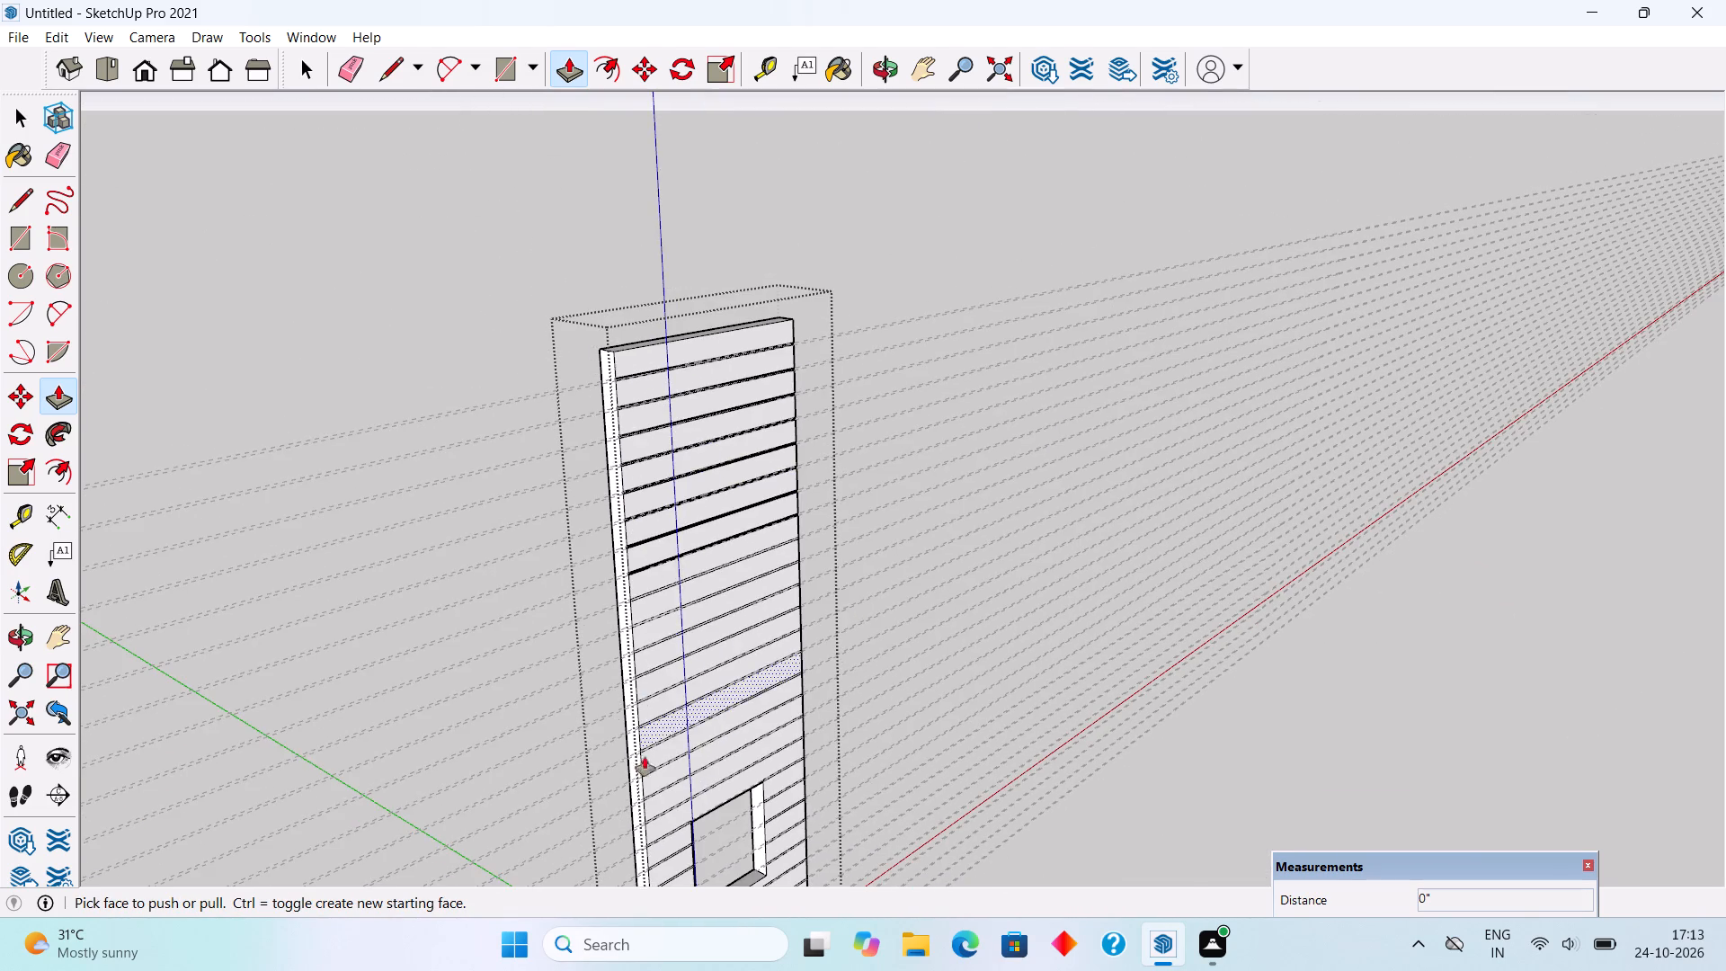
{"action": "scroll", "coordinate": [654, 829], "scroll_direction": "up", "scroll_amount": 8}
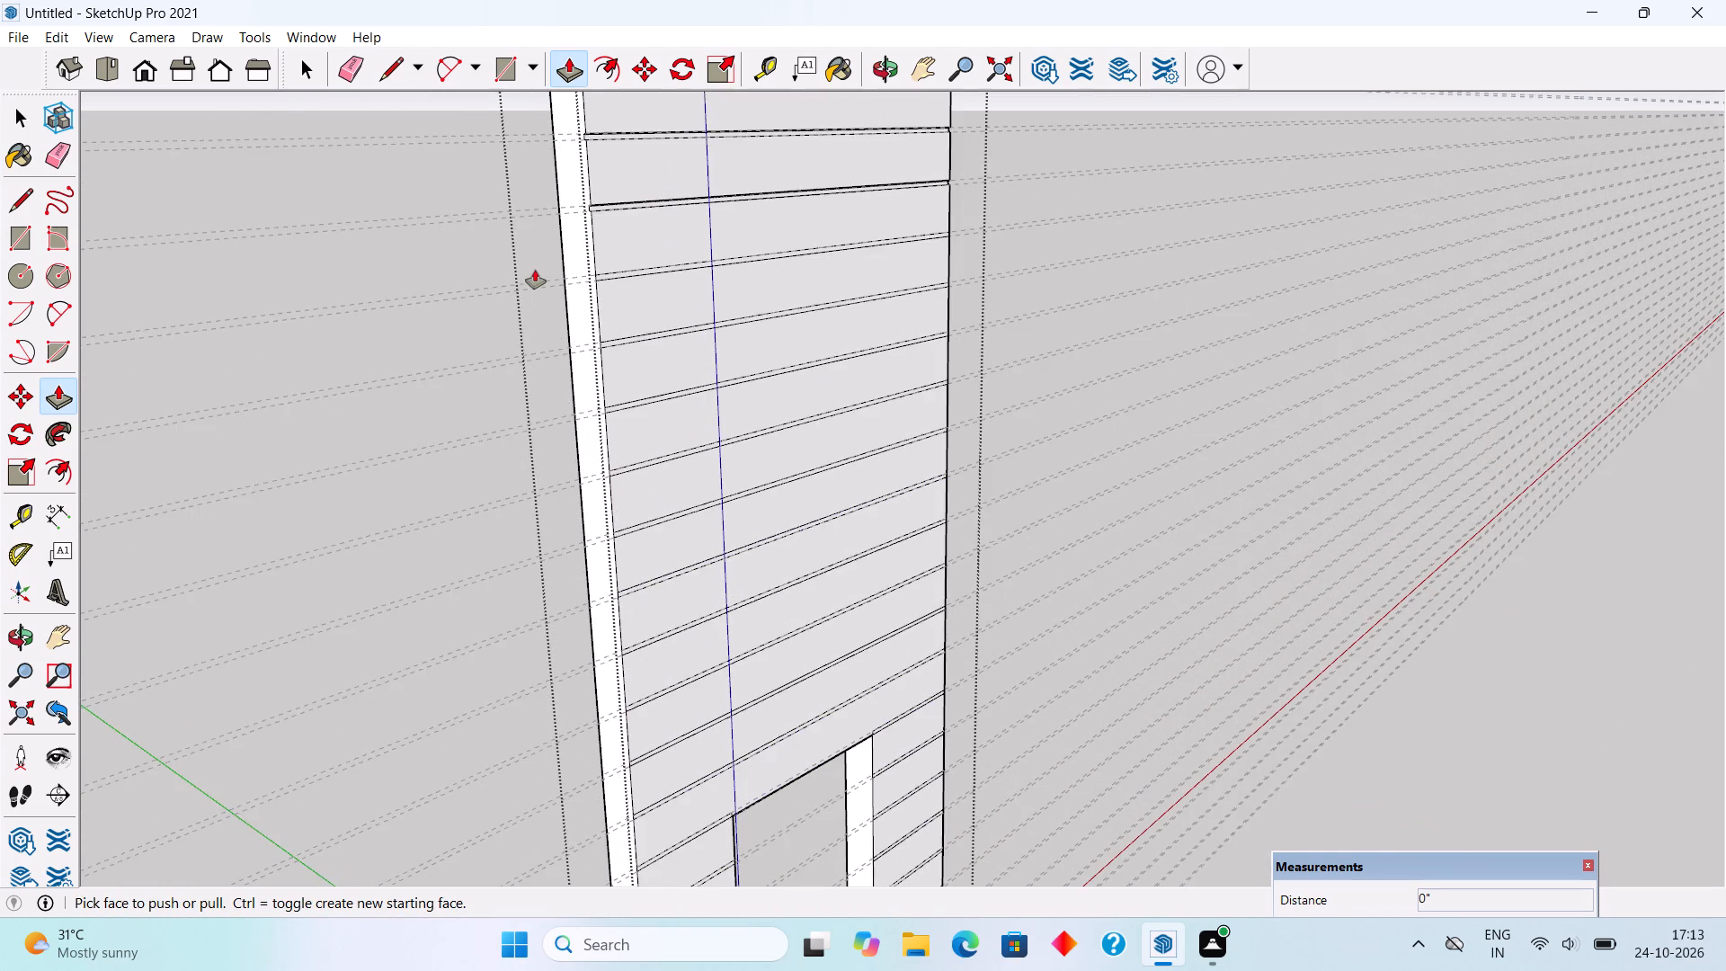
{"action": "scroll", "coordinate": [535, 270], "scroll_direction": "up", "scroll_amount": 8}
{"action": "left_click", "coordinate": [707, 287]}
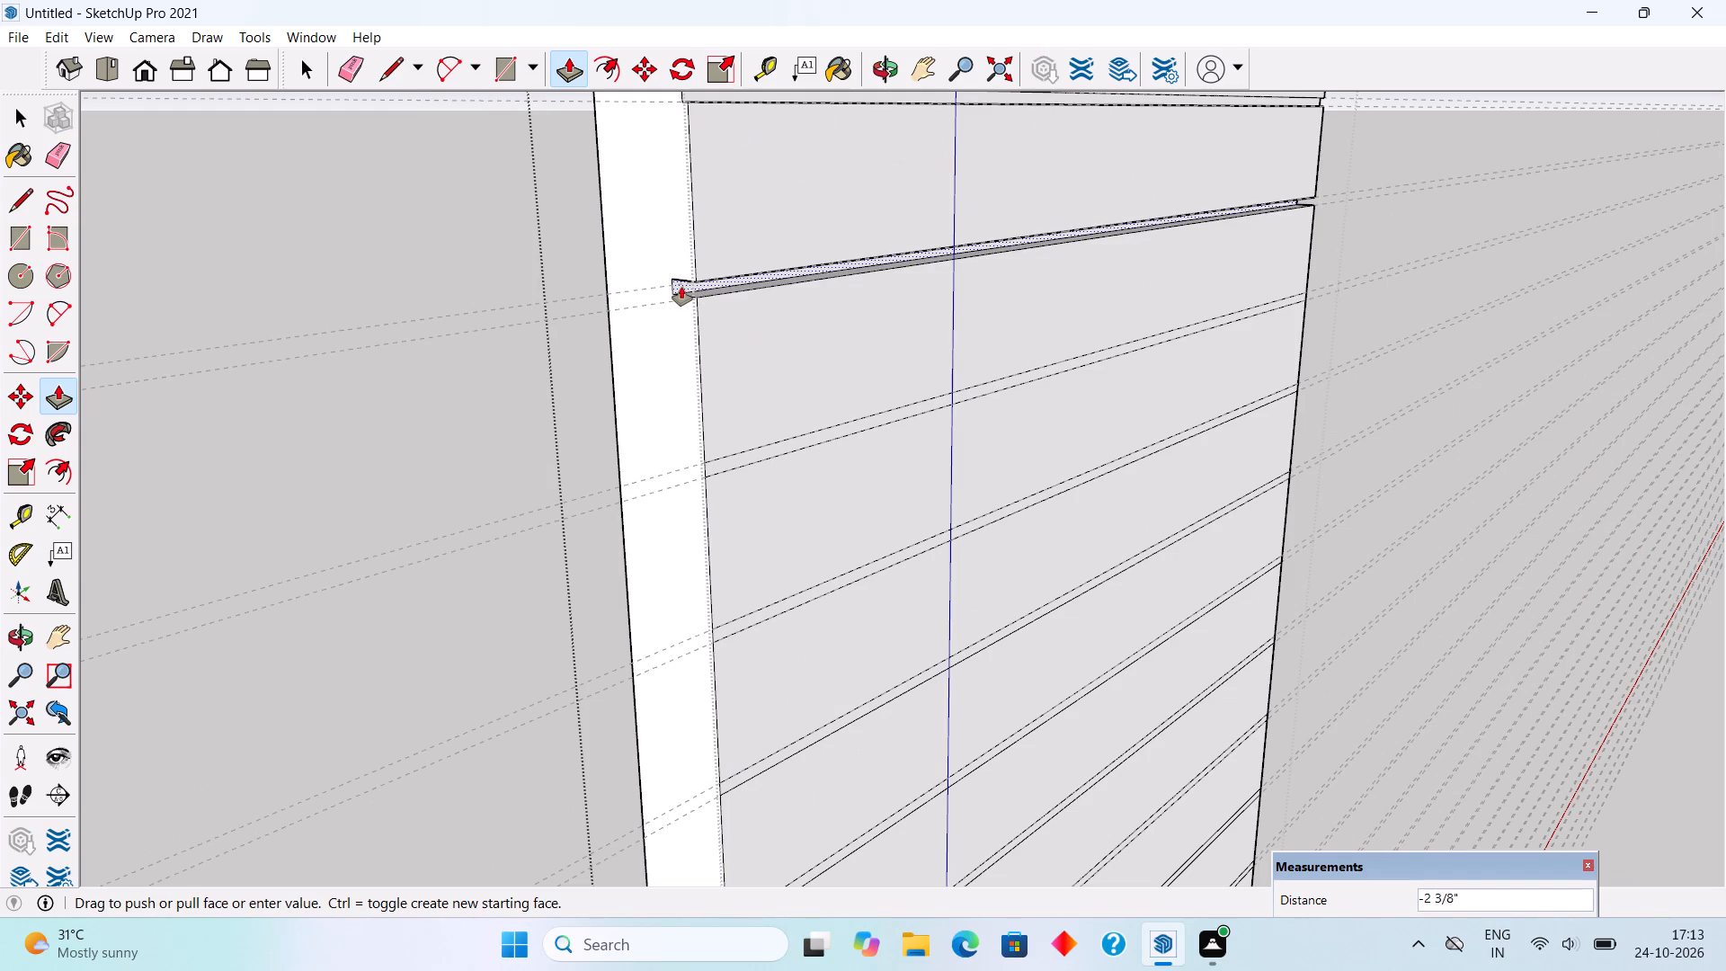
{"action": "type", "text": ".5\""}
{"action": "key", "text": "Return"}
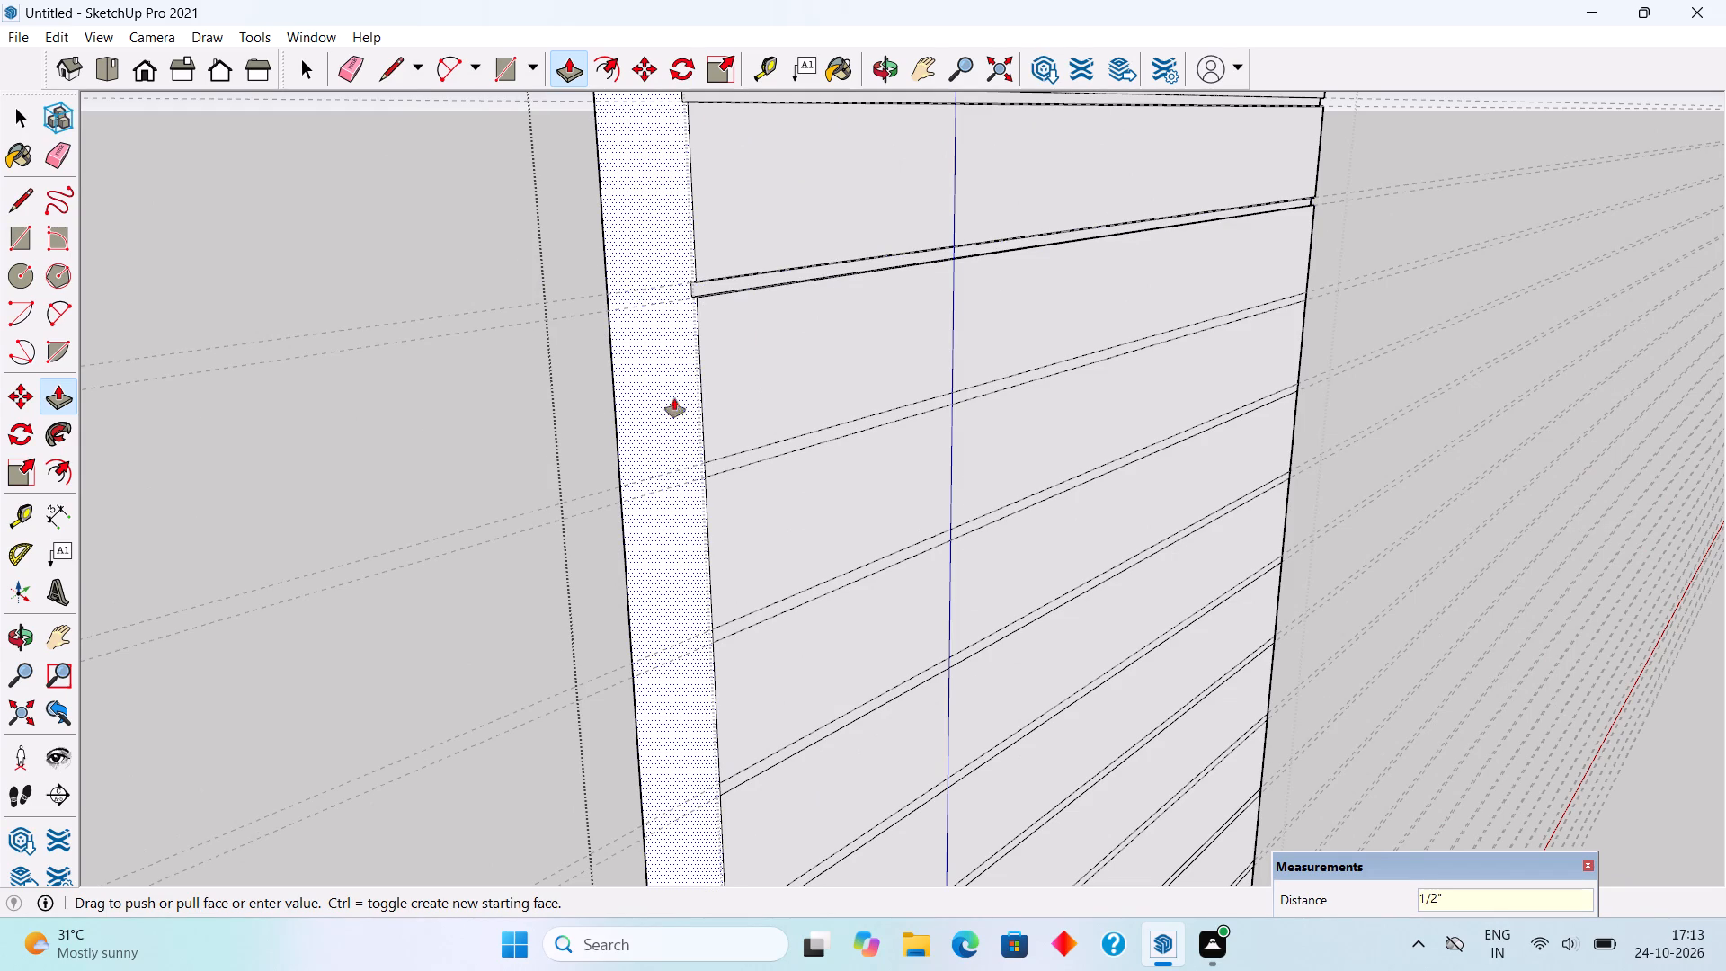
{"action": "double_click", "coordinate": [722, 463]}
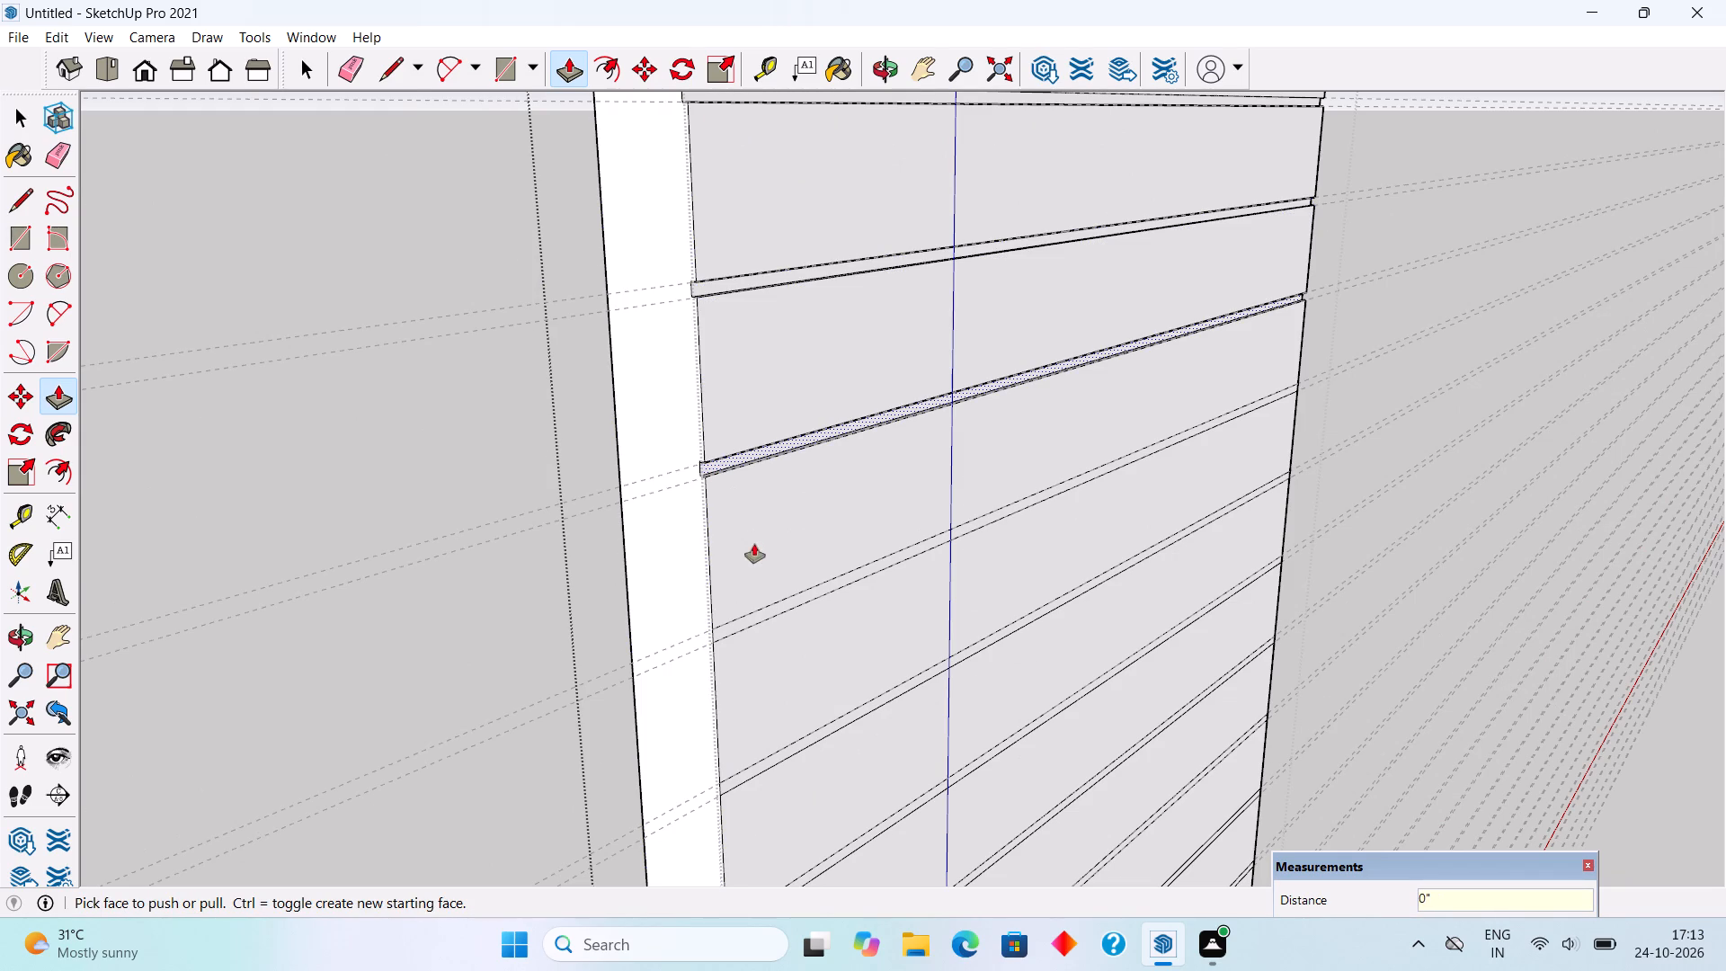
{"action": "double_click", "coordinate": [747, 617]}
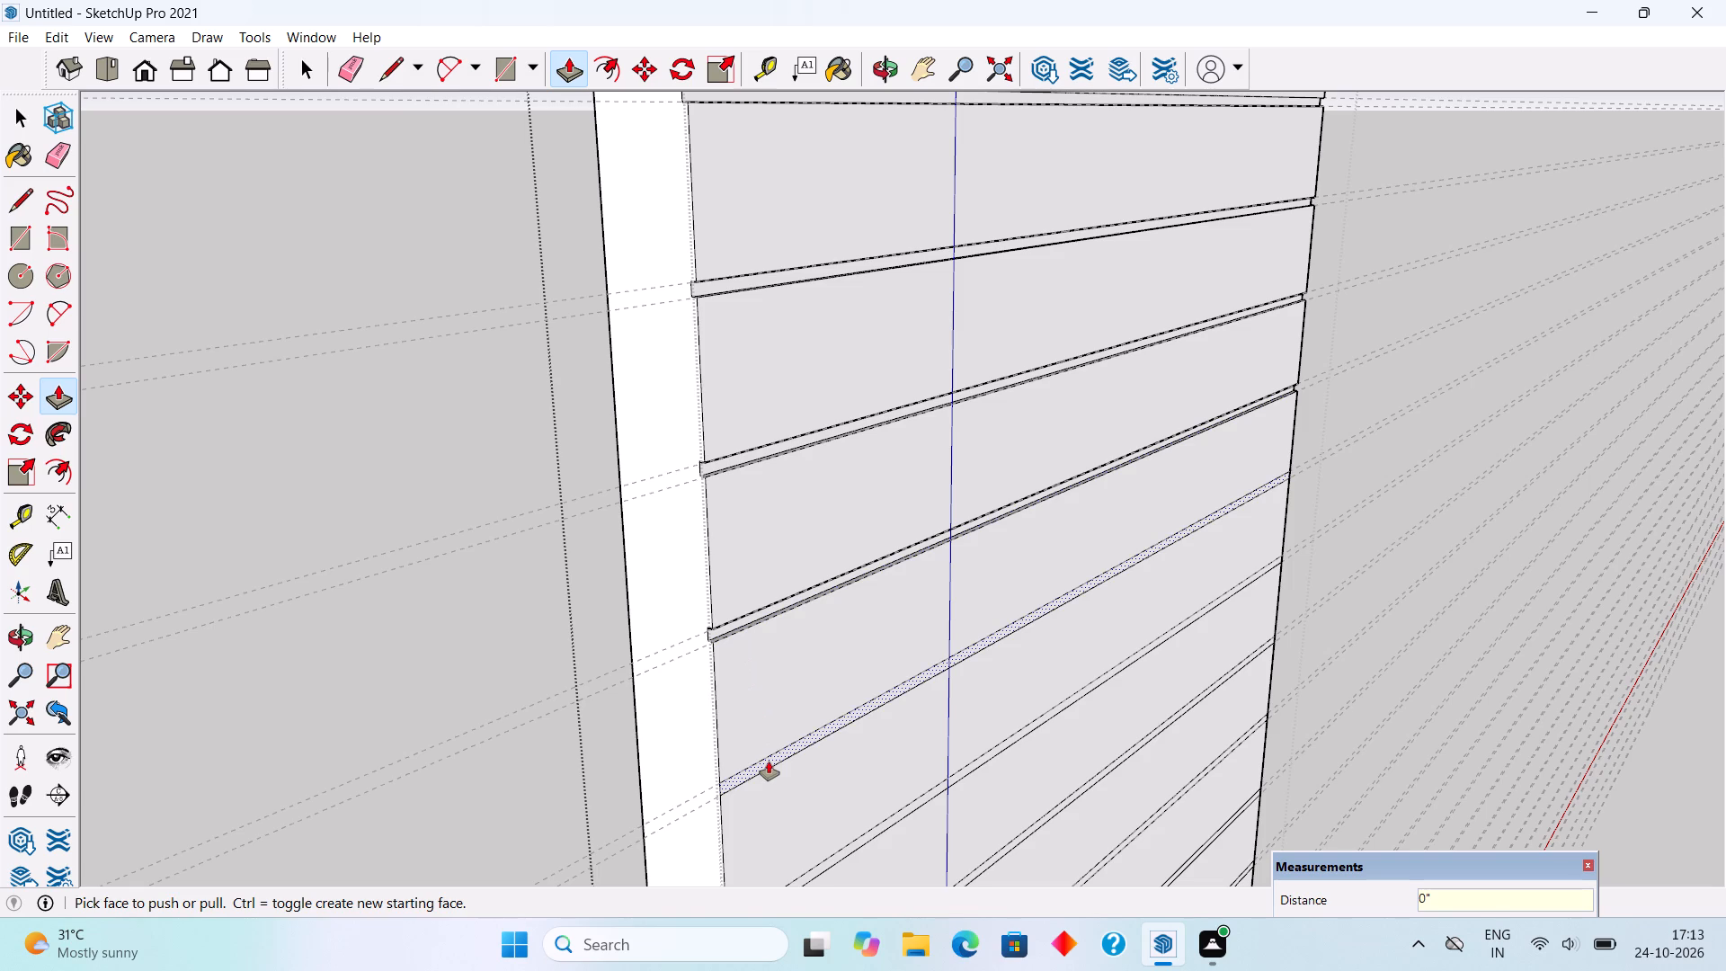
{"action": "double_click", "coordinate": [769, 762]}
Recess five more full-width strips by the same 1/2", leaving one full-width strip above the window opening.
{"action": "scroll", "coordinate": [618, 587], "scroll_direction": "down", "scroll_amount": 11}
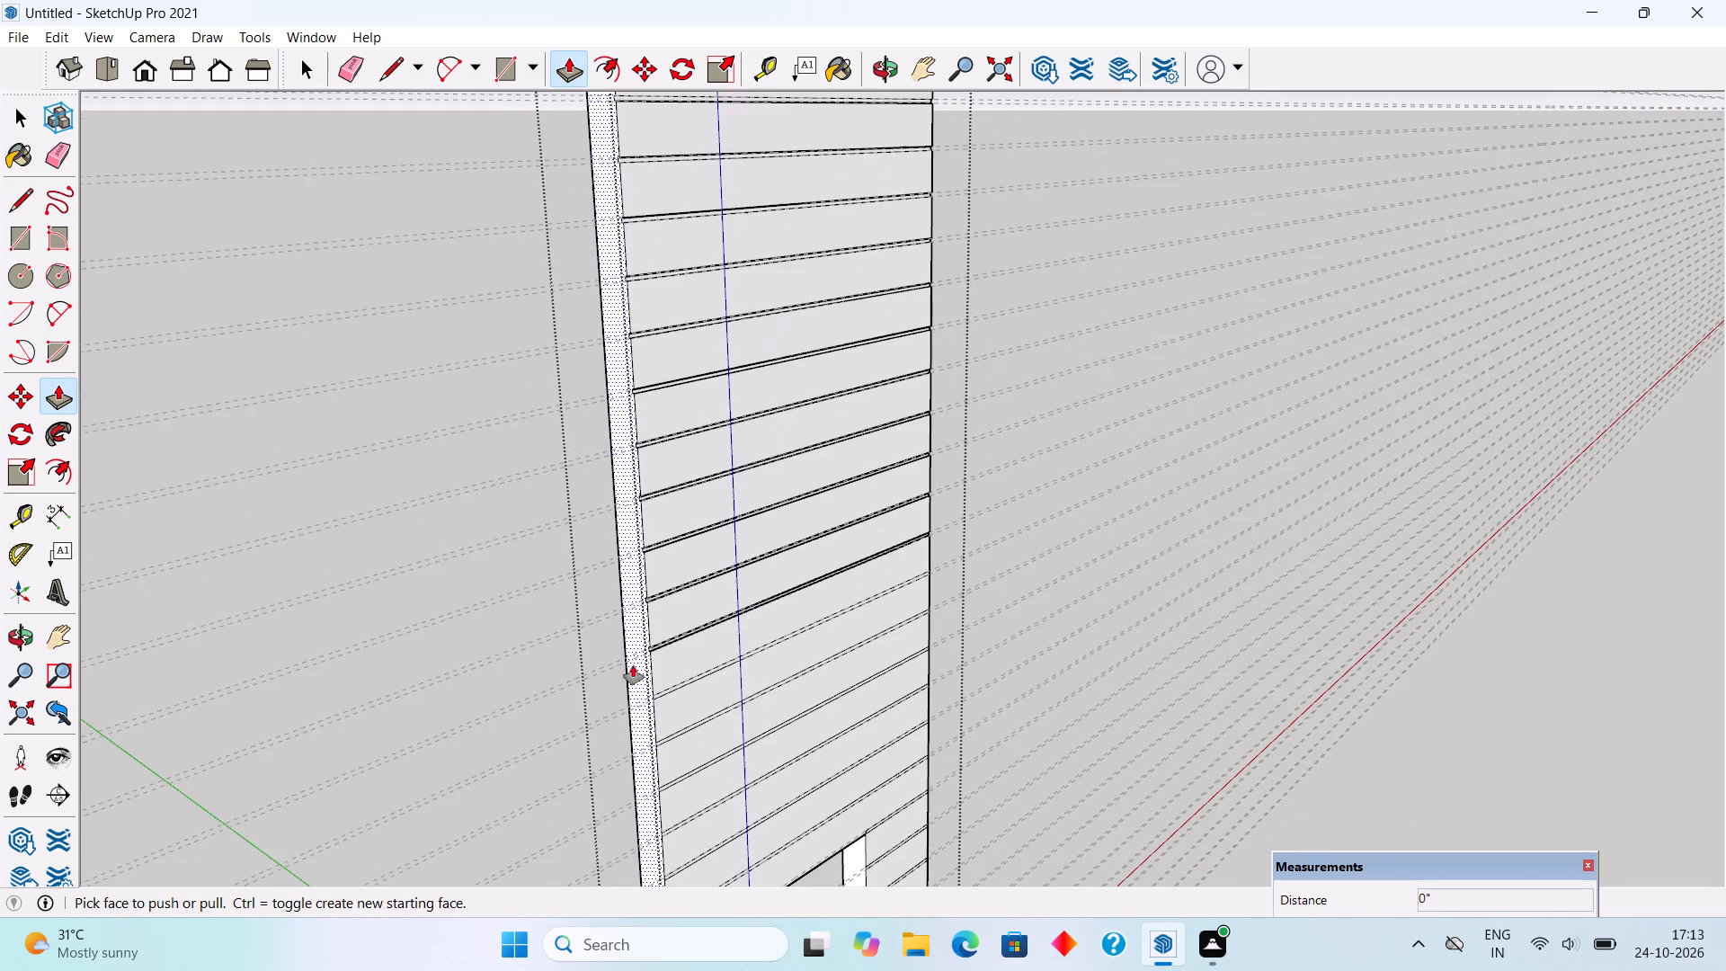
{"action": "scroll", "coordinate": [623, 322], "scroll_direction": "down", "scroll_amount": 4}
{"action": "scroll", "coordinate": [659, 824], "scroll_direction": "up", "scroll_amount": 9}
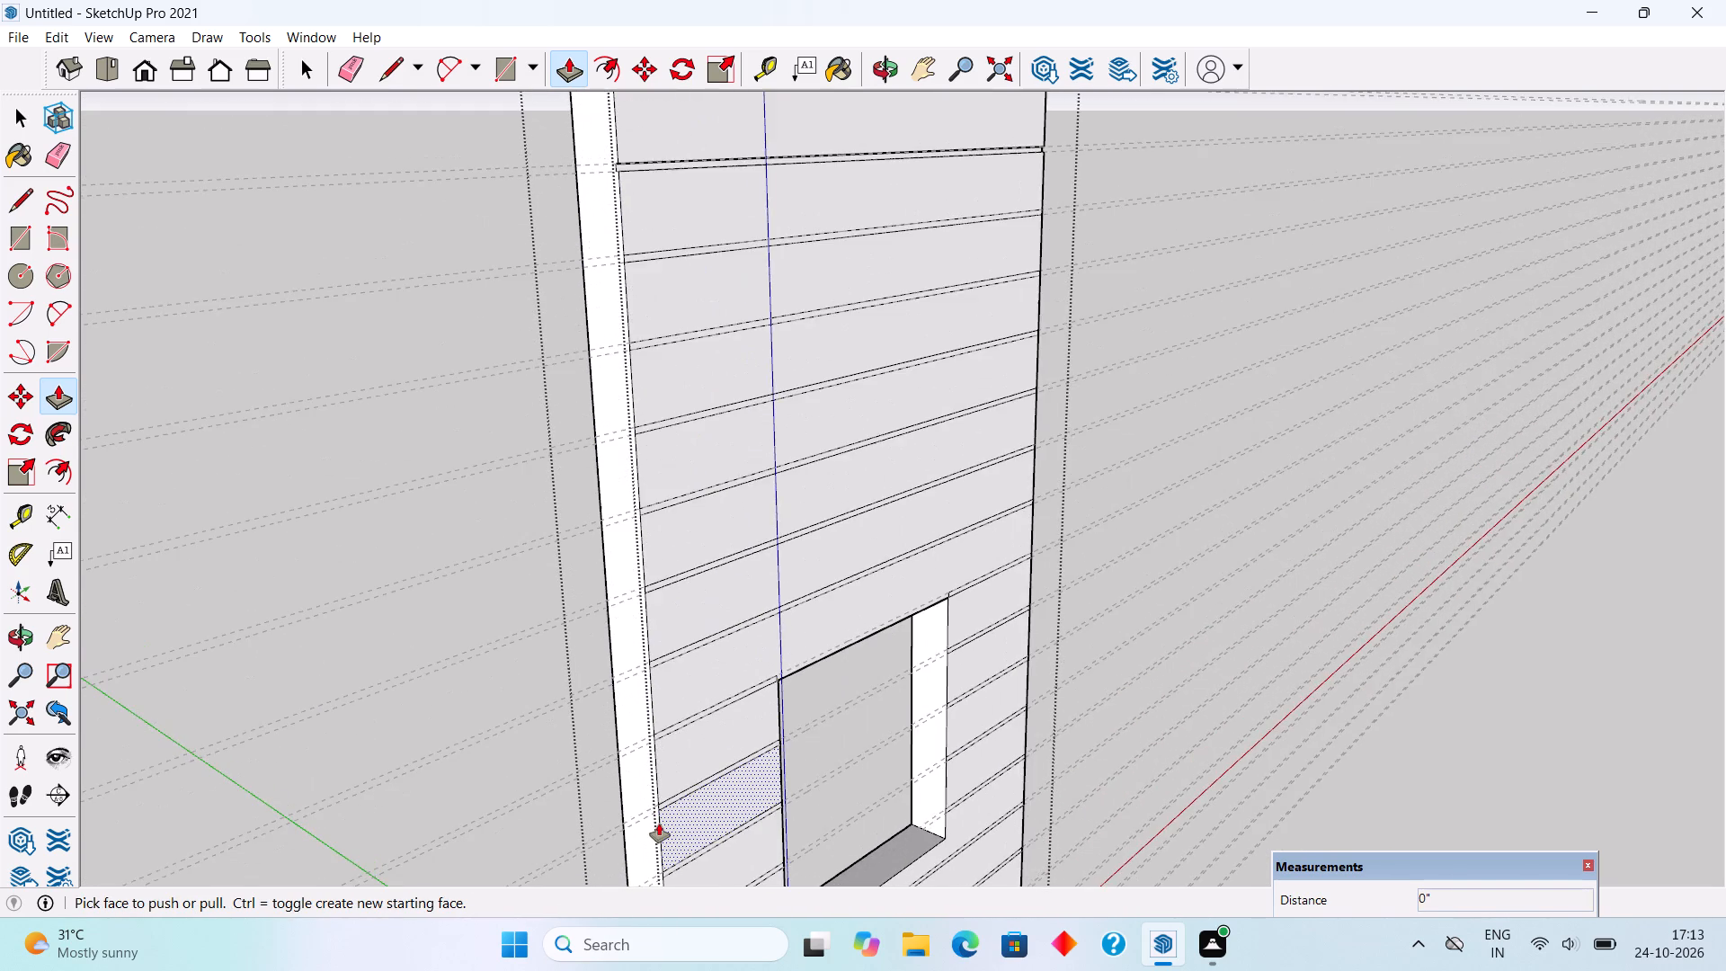
{"action": "scroll", "coordinate": [659, 824], "scroll_direction": "down", "scroll_amount": 2}
{"action": "scroll", "coordinate": [653, 295], "scroll_direction": "up", "scroll_amount": 5}
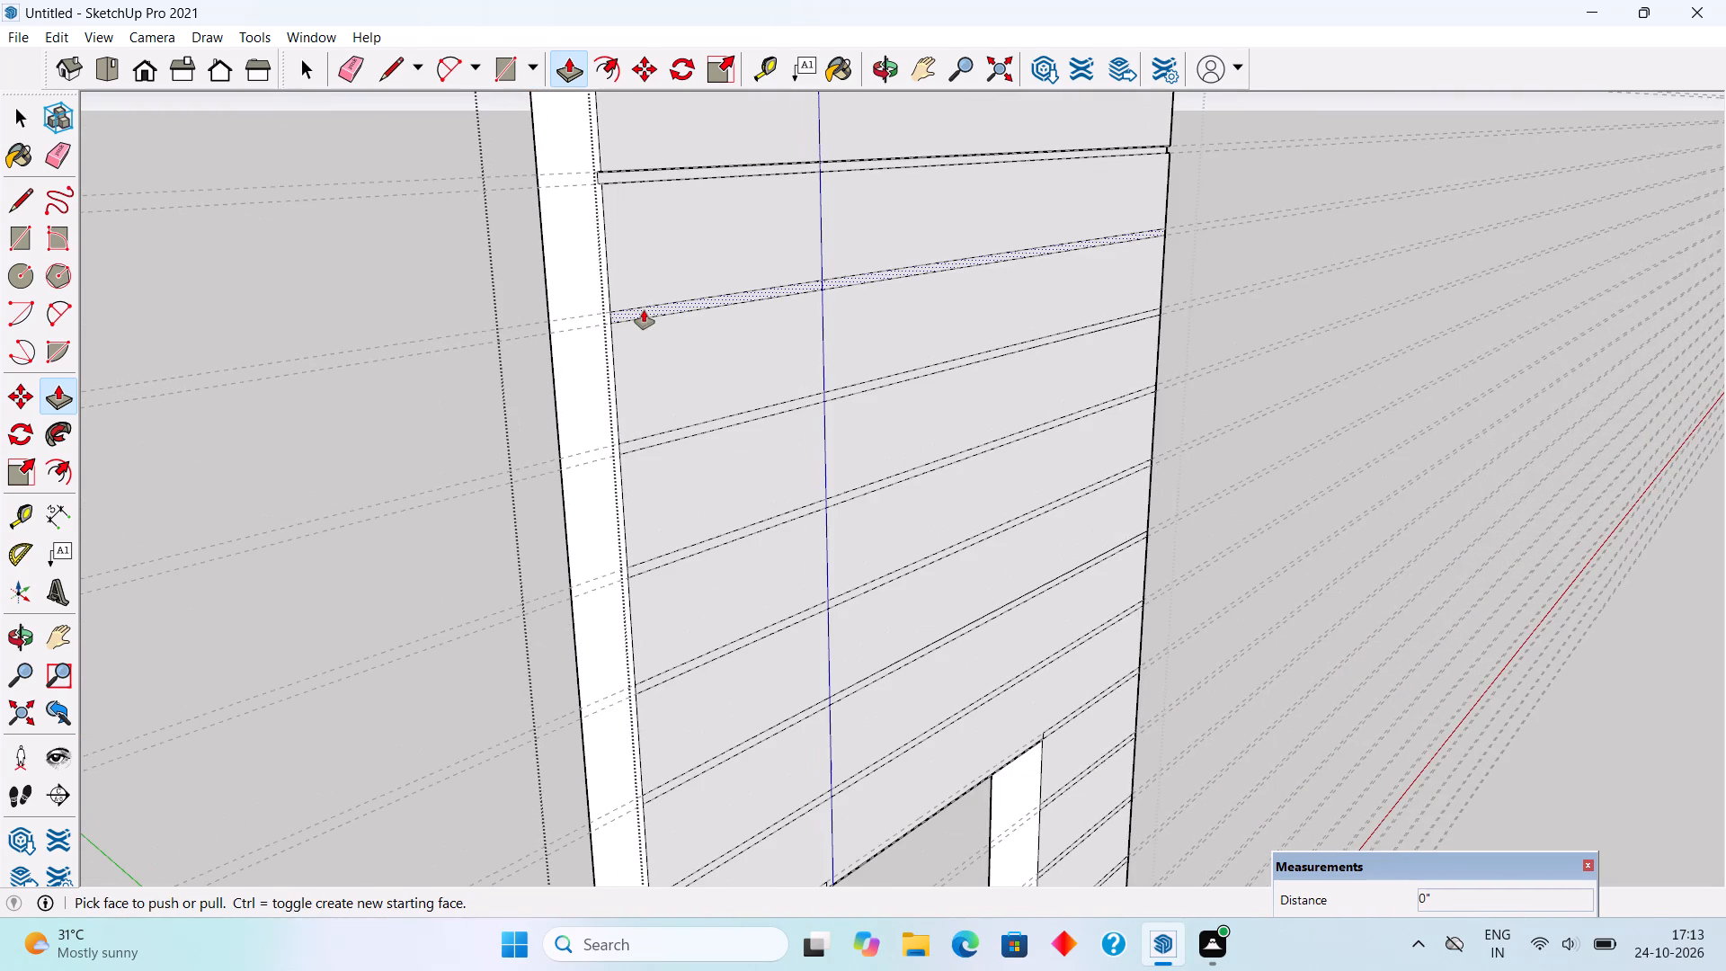
{"action": "double_click", "coordinate": [644, 310]}
{"action": "double_click", "coordinate": [657, 441]}
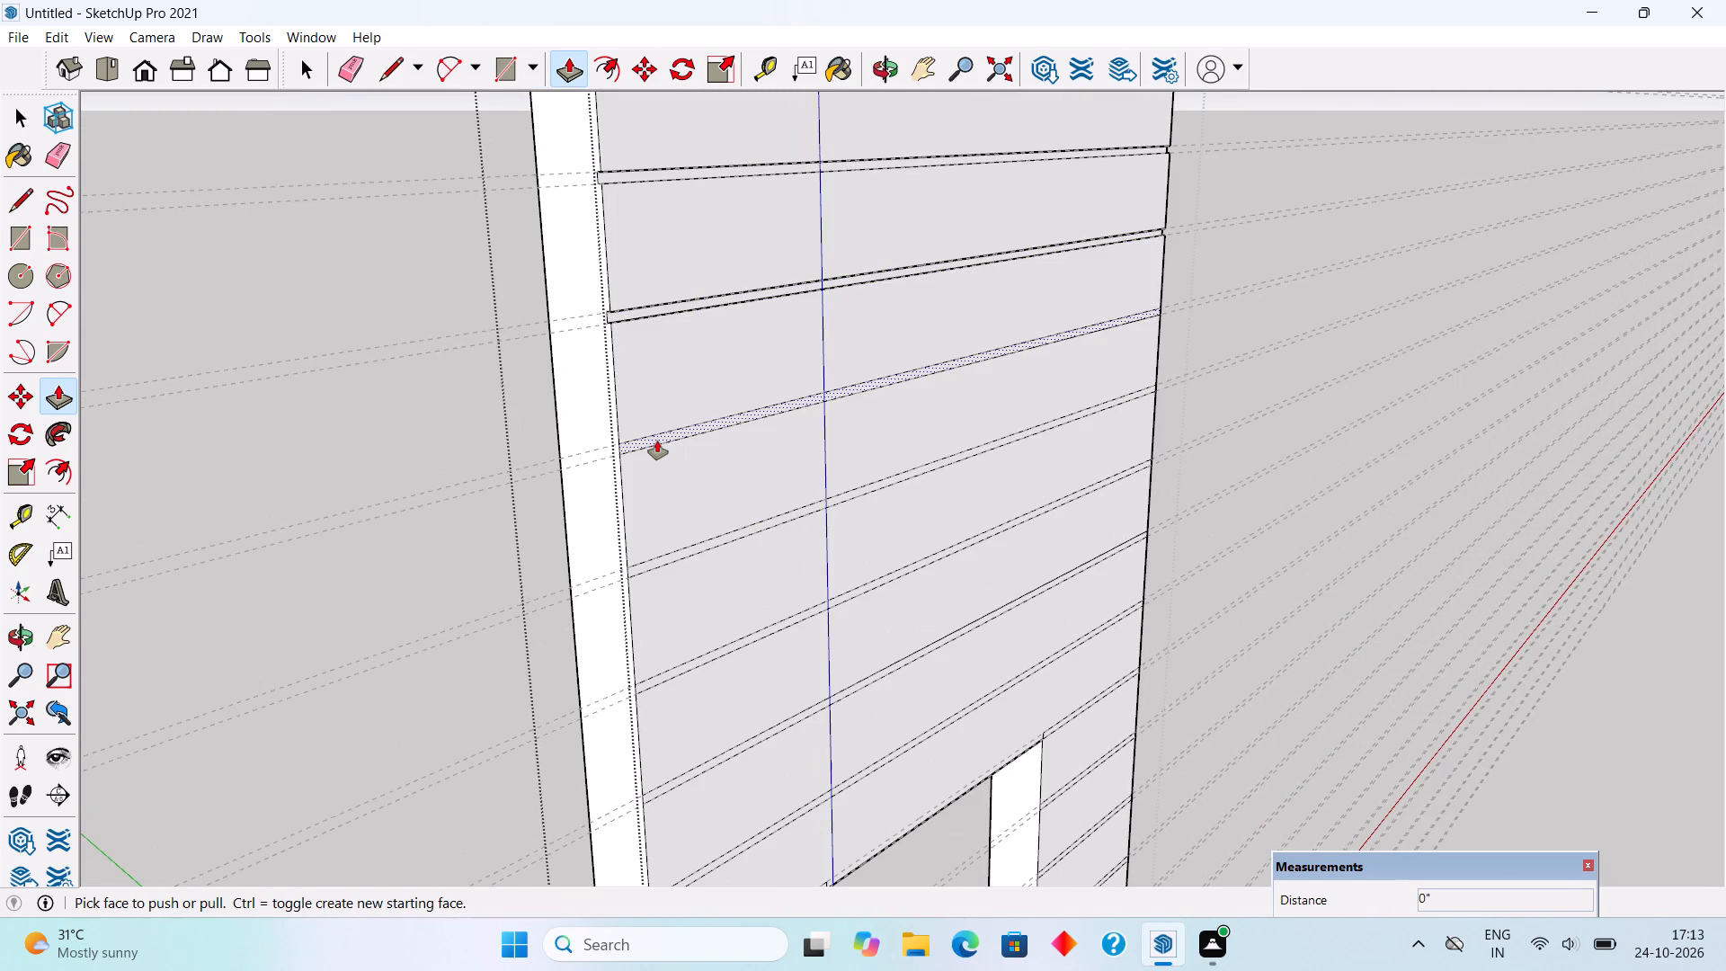
{"action": "double_click", "coordinate": [673, 557]}
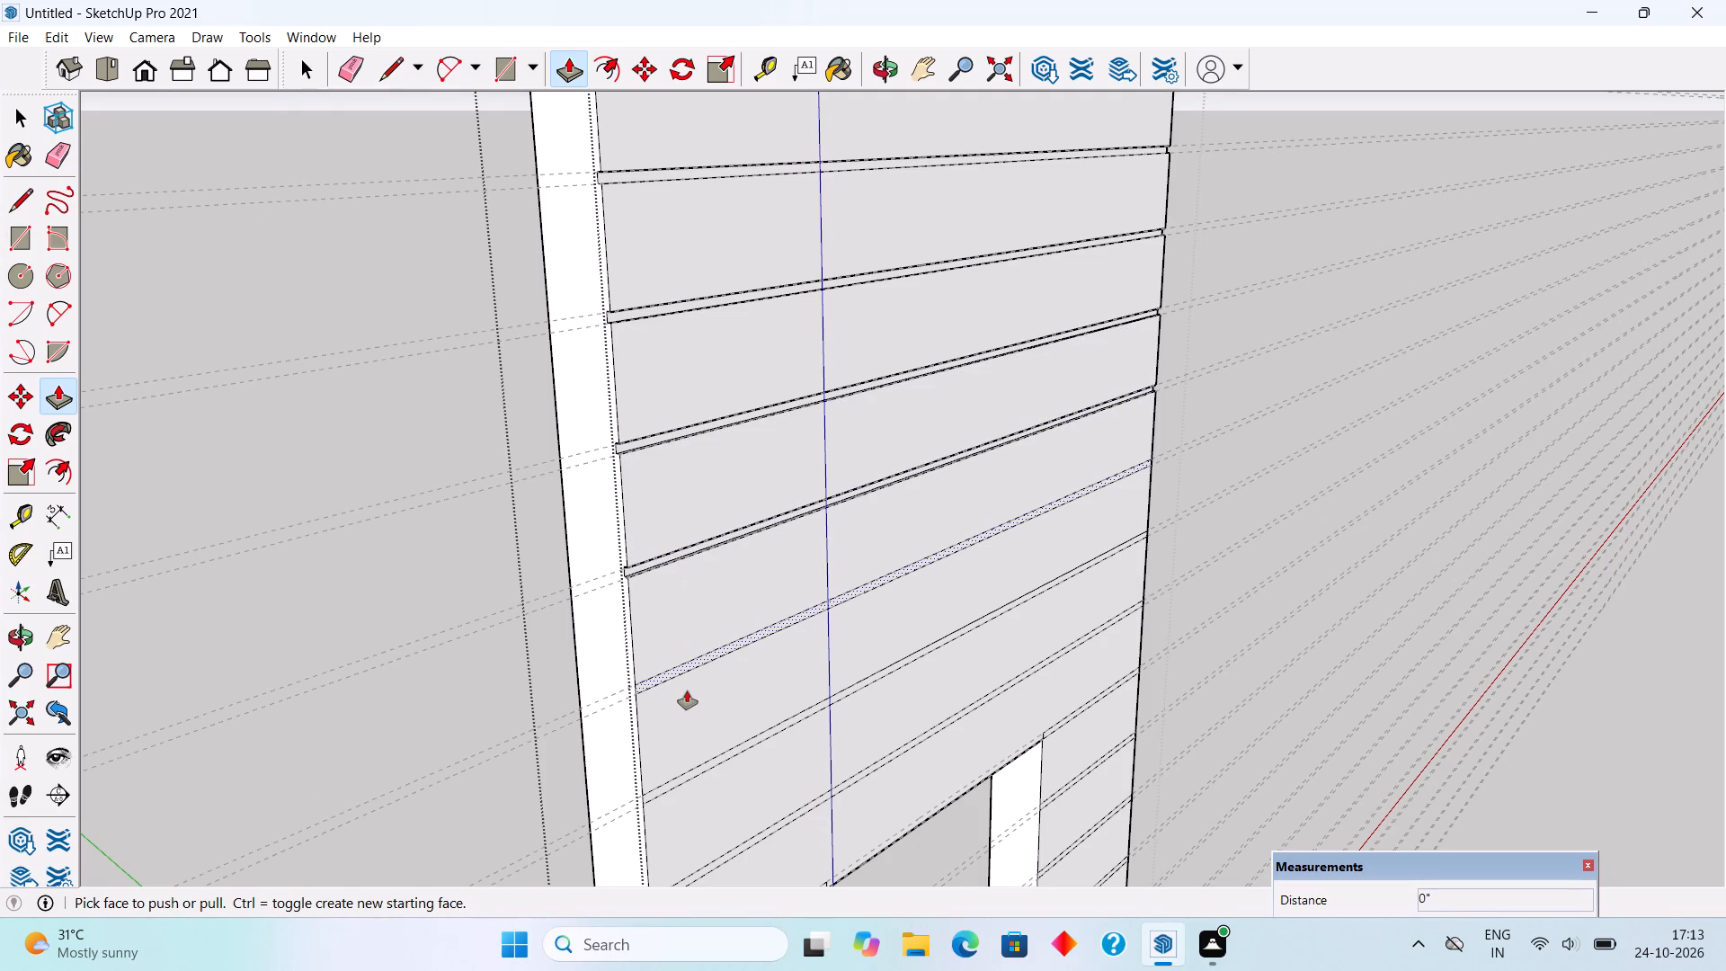
{"action": "double_click", "coordinate": [681, 672]}
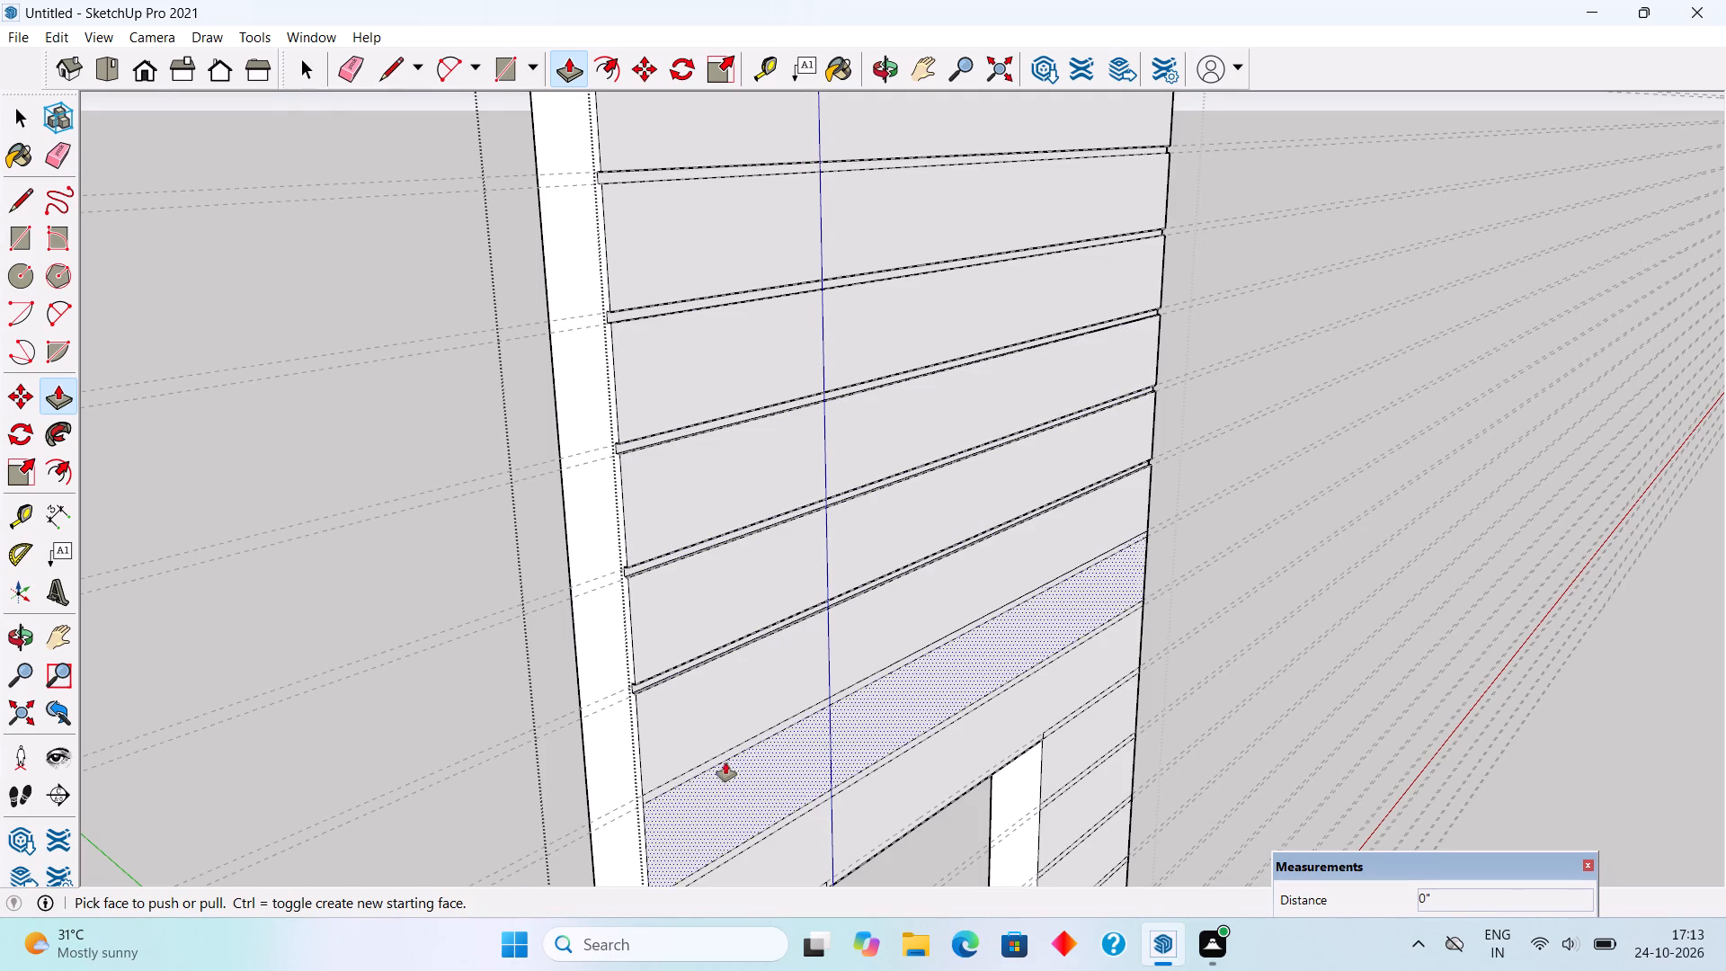
{"action": "double_click", "coordinate": [723, 756]}
{"action": "scroll", "coordinate": [648, 497], "scroll_direction": "down", "scroll_amount": 6}
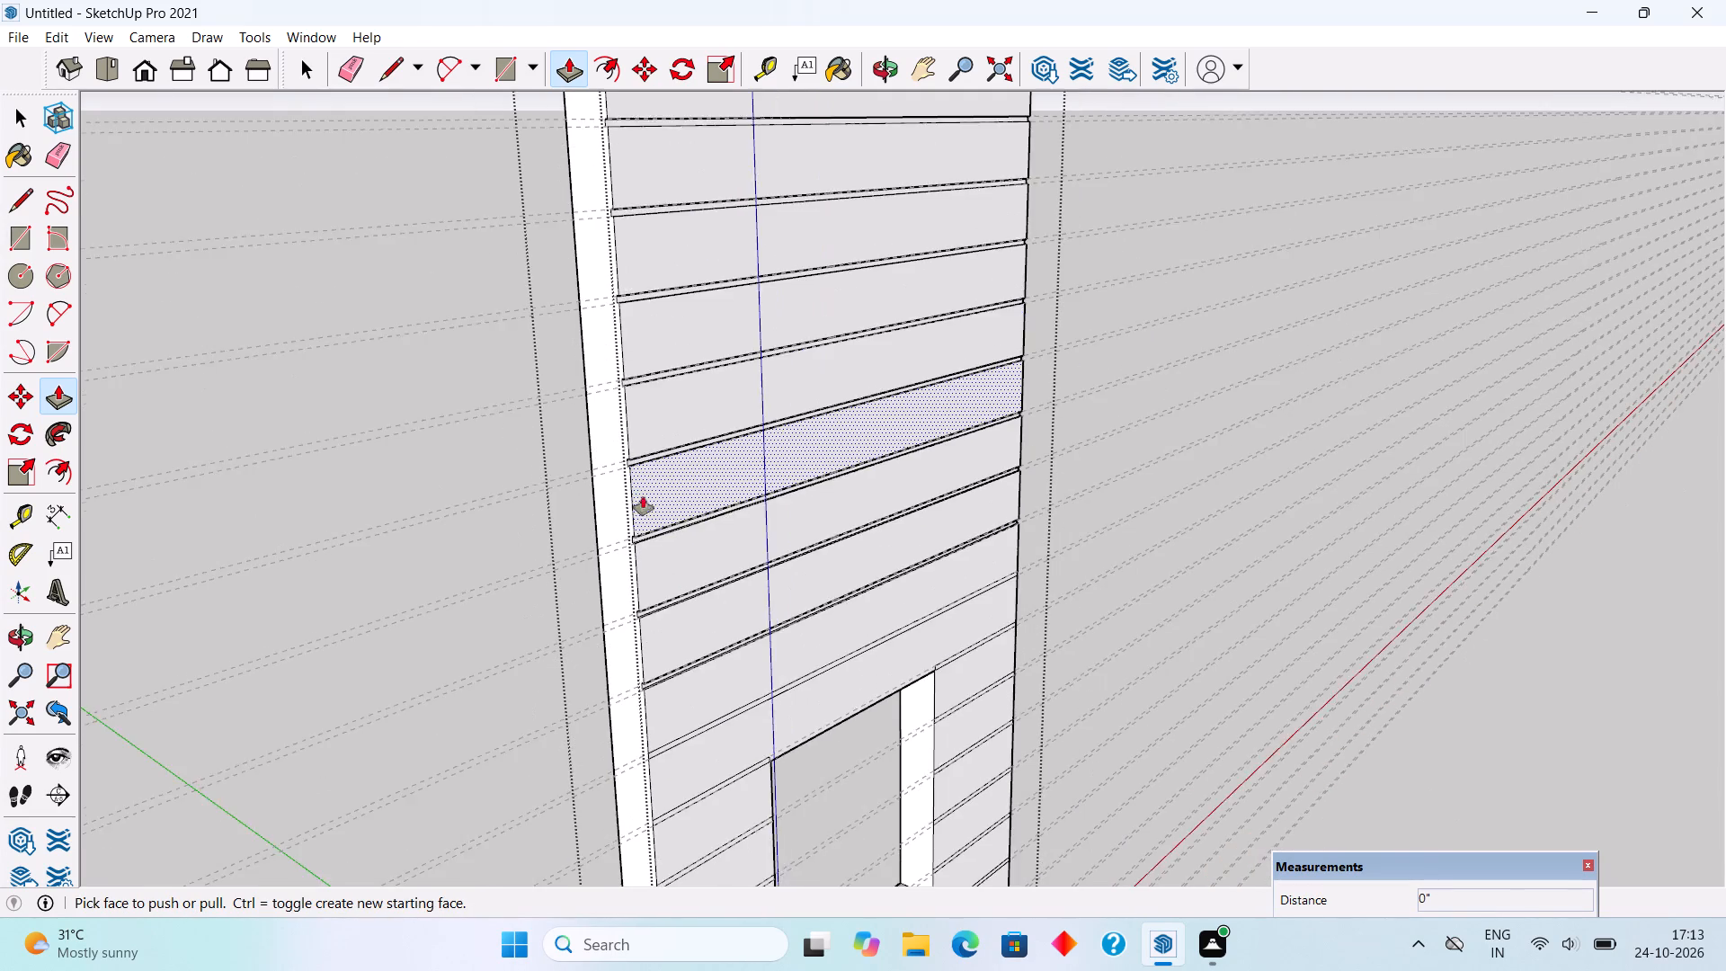
Recess the last full-width strip above the window opening and the five short strips left of the opening by 1/2".
{"action": "scroll", "coordinate": [681, 831], "scroll_direction": "up", "scroll_amount": 7}
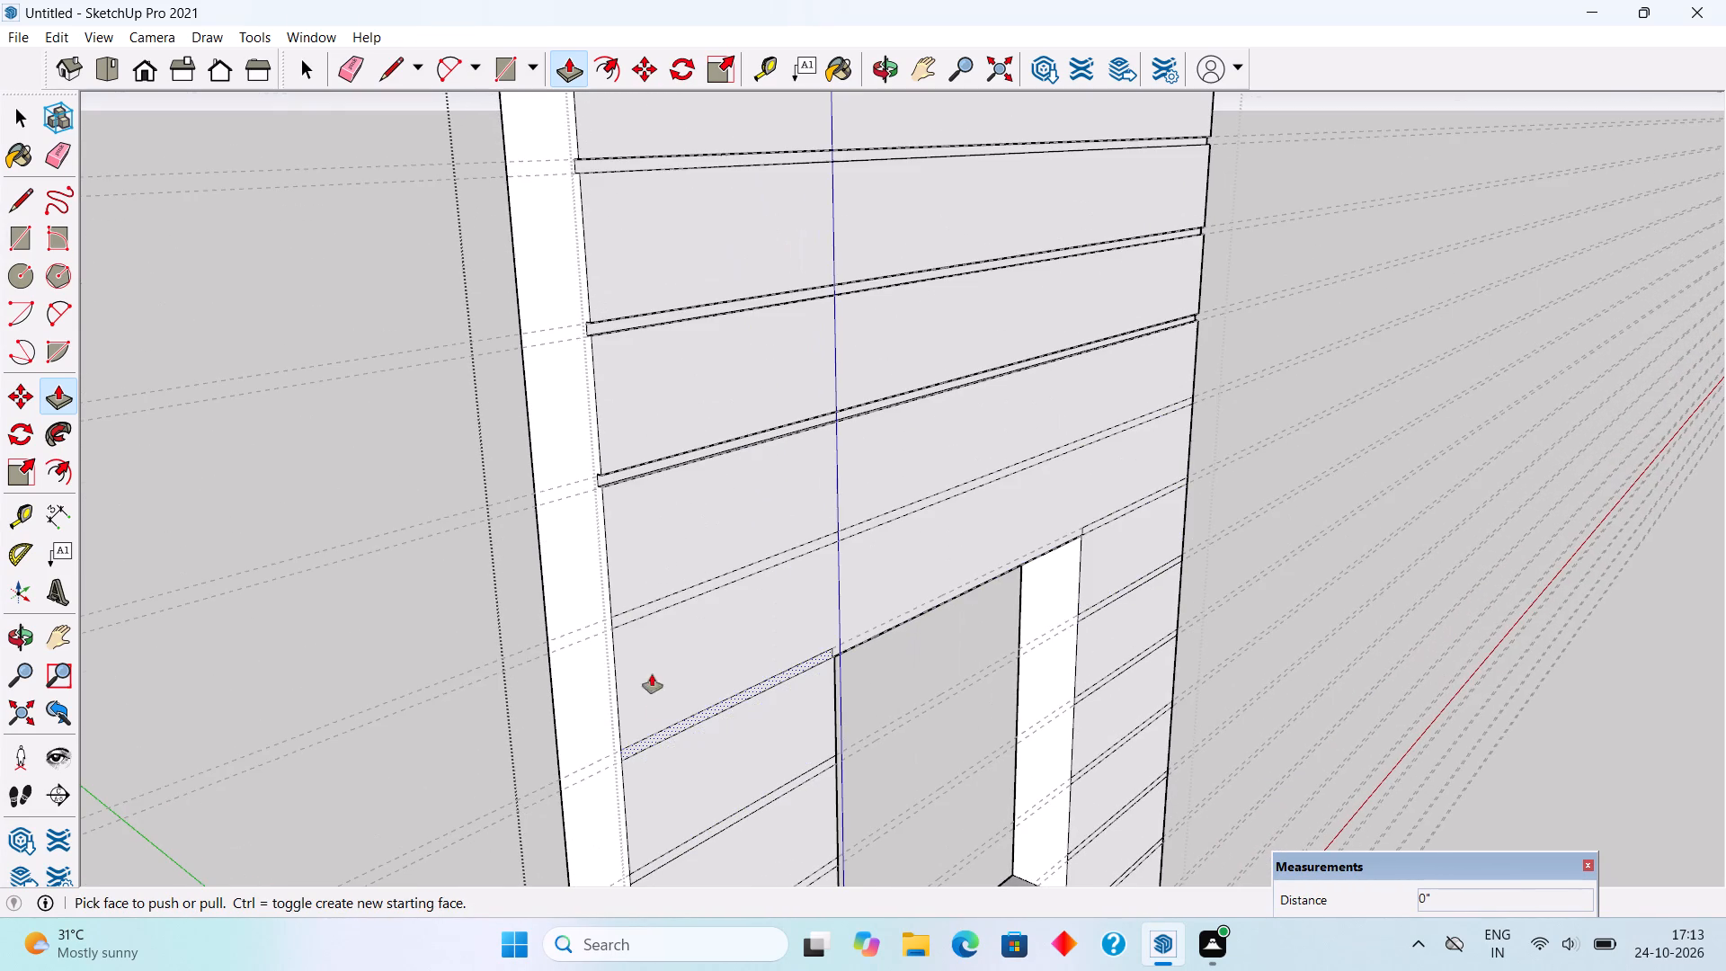
{"action": "double_click", "coordinate": [639, 614]}
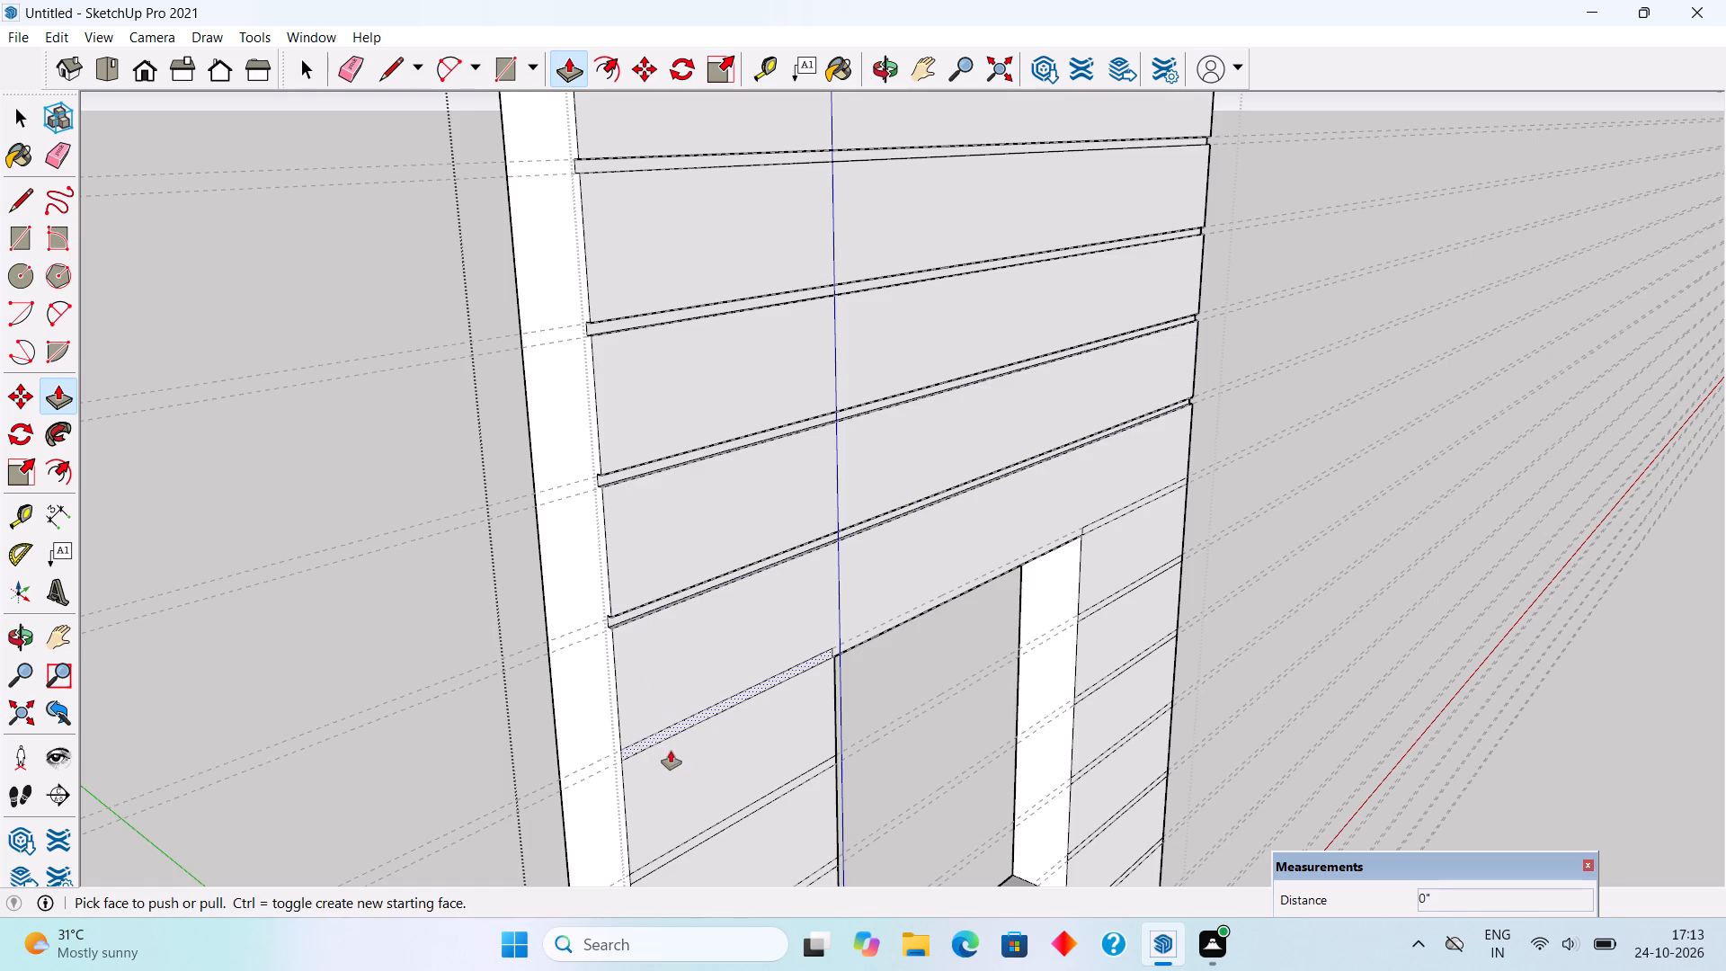
{"action": "double_click", "coordinate": [641, 750]}
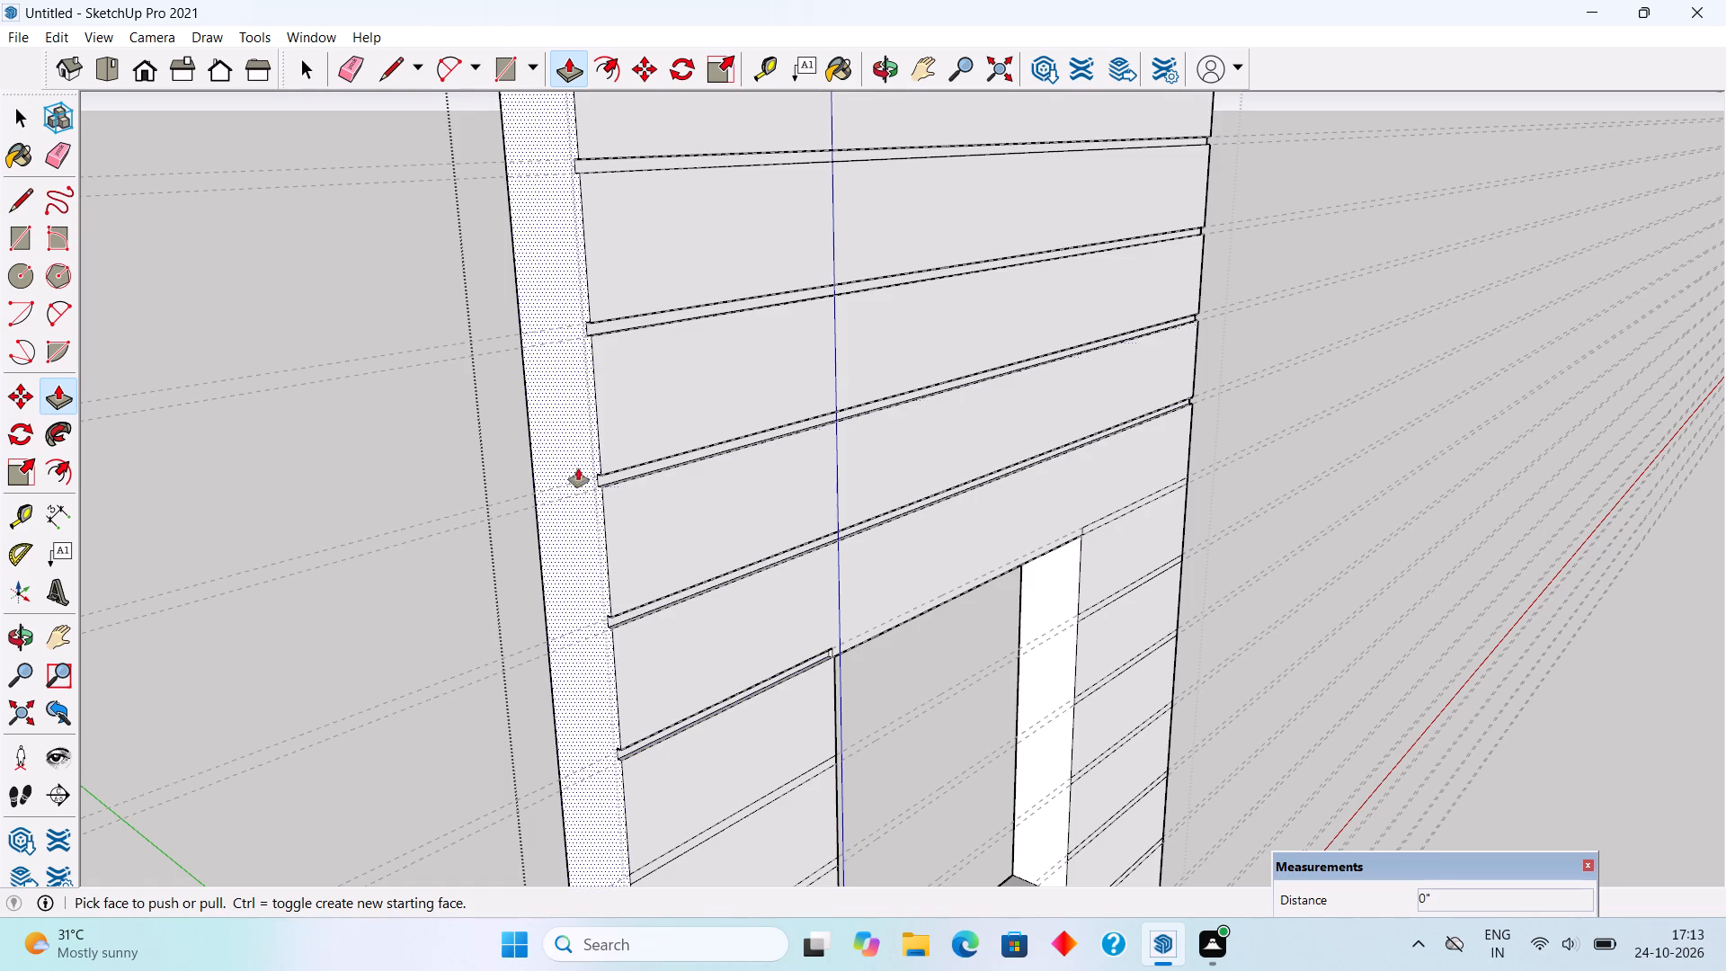
{"action": "scroll", "coordinate": [577, 453], "scroll_direction": "down", "scroll_amount": 7}
{"action": "scroll", "coordinate": [609, 838], "scroll_direction": "up", "scroll_amount": 3}
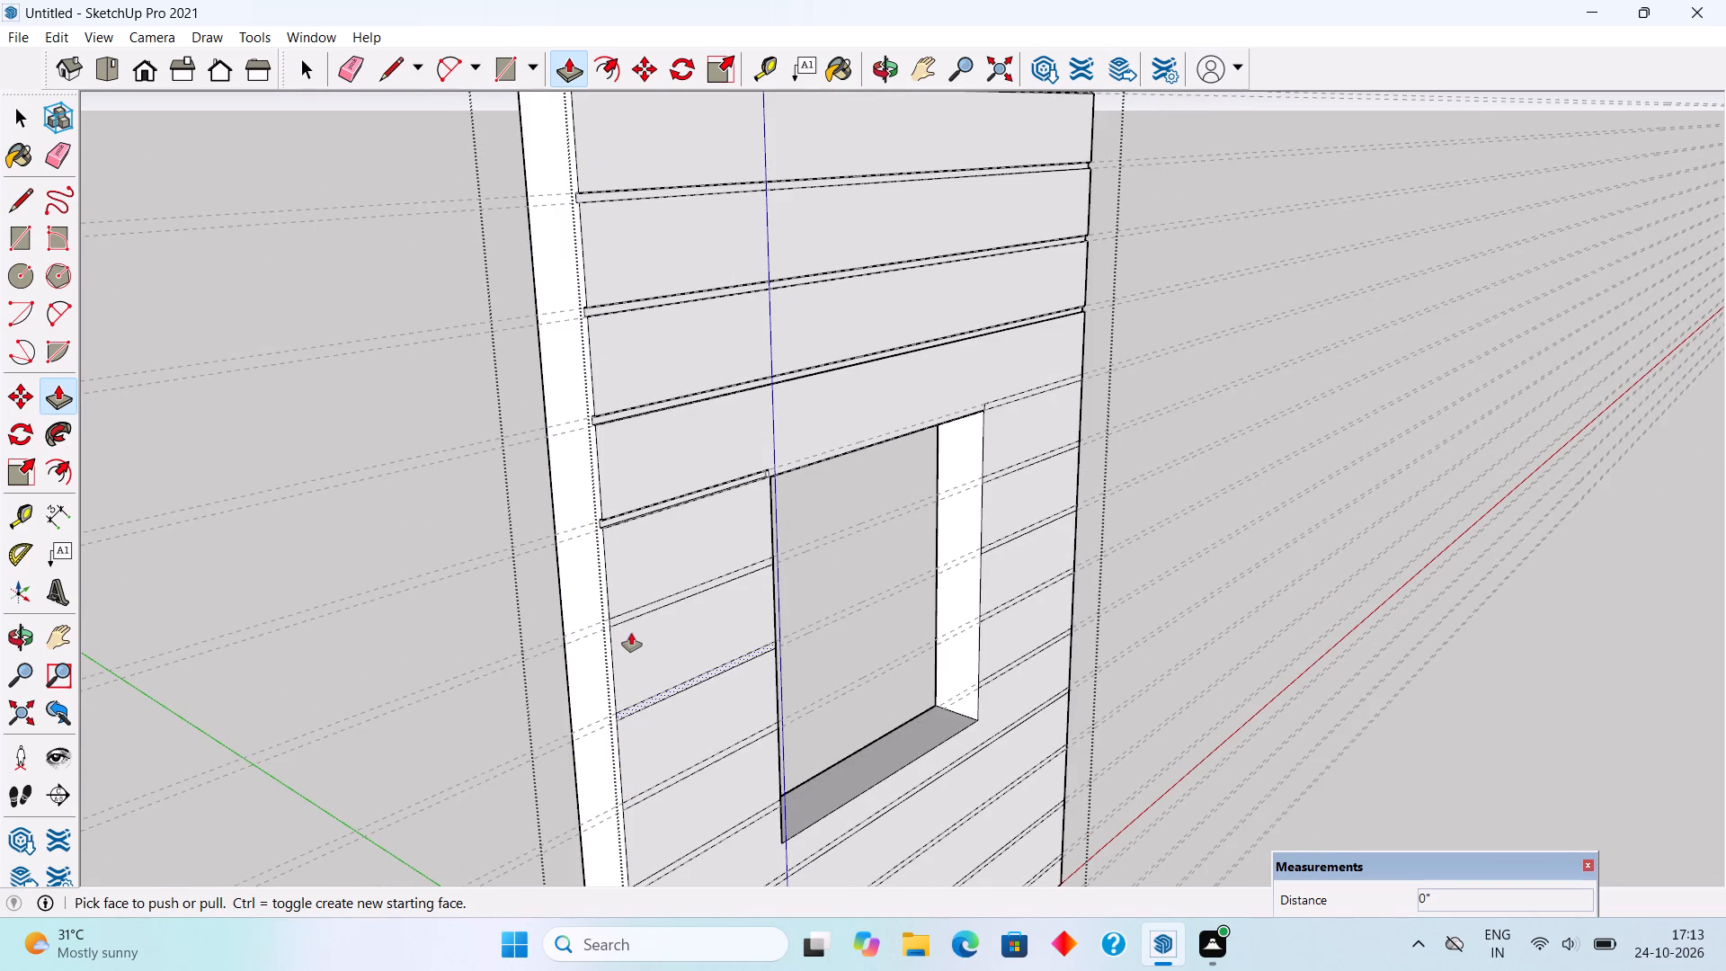
{"action": "double_click", "coordinate": [629, 615]}
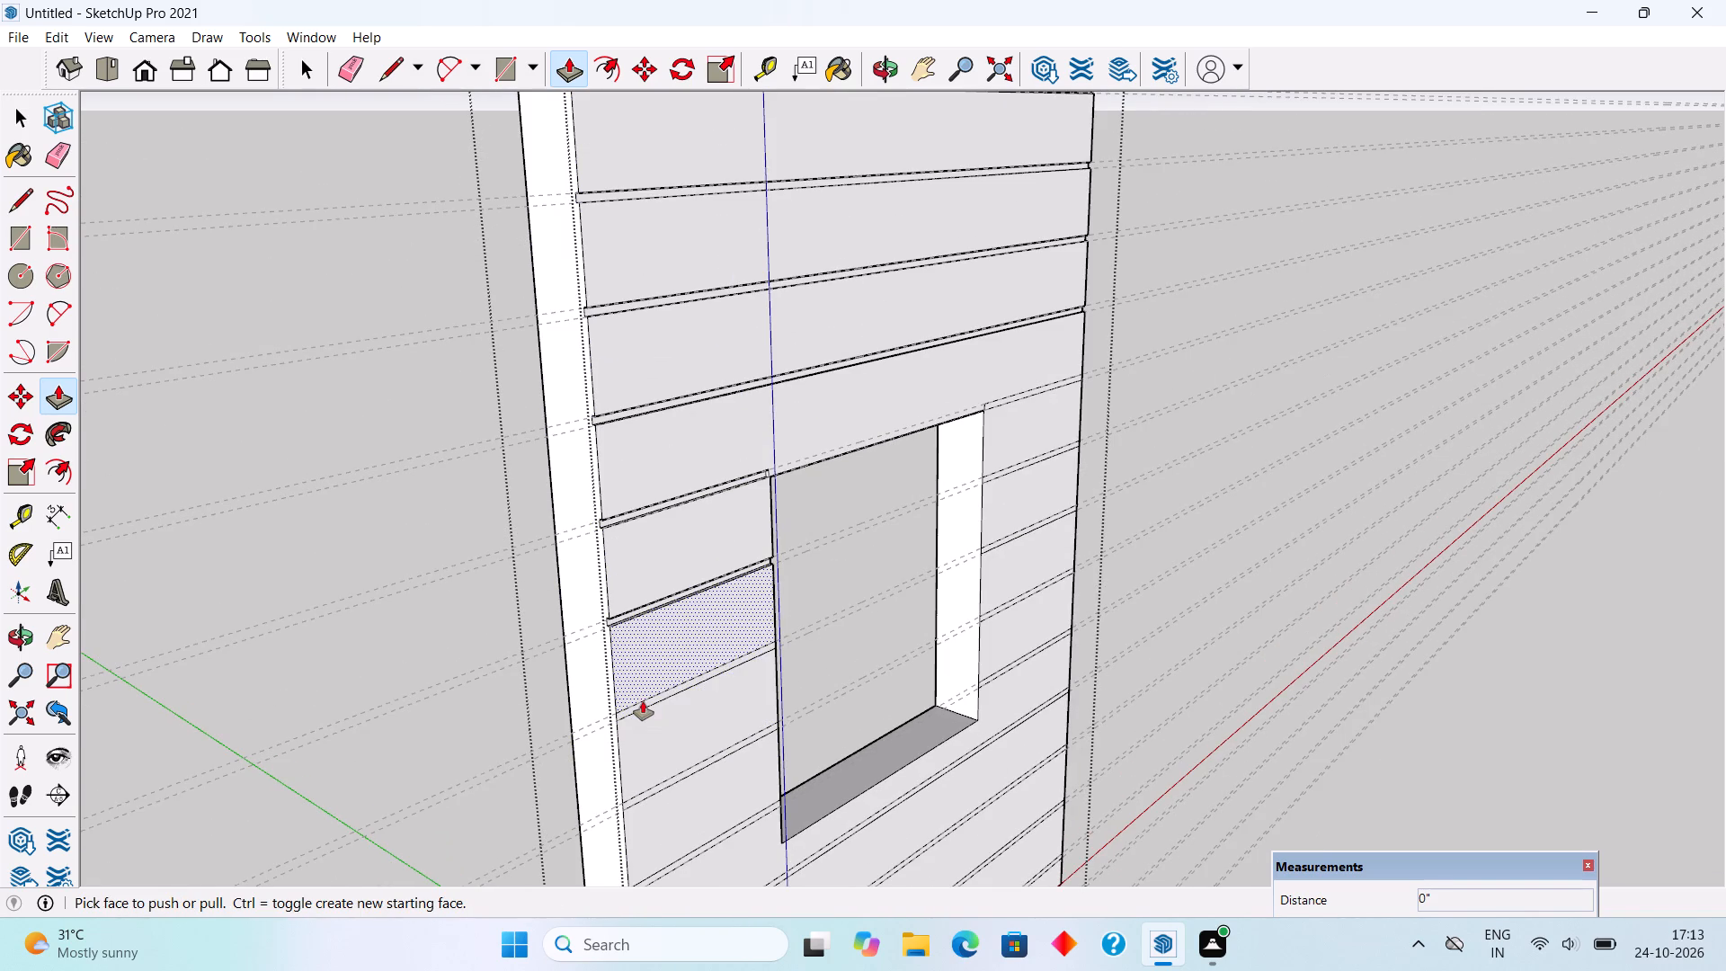
{"action": "double_click", "coordinate": [642, 704]}
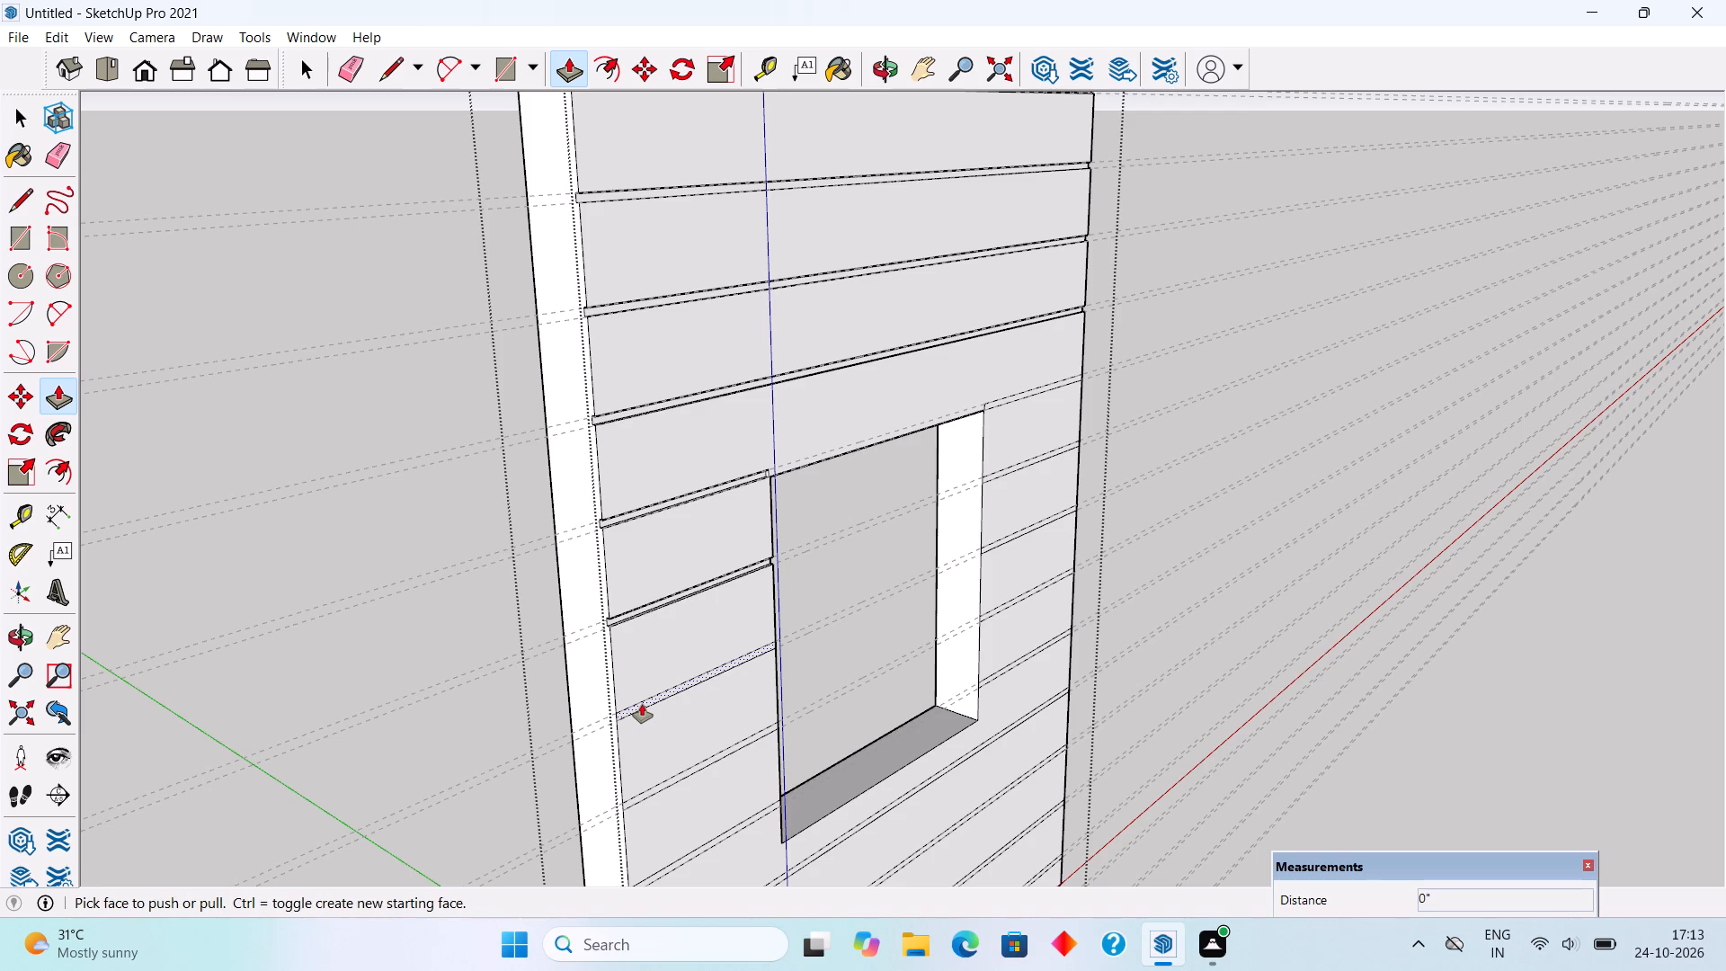
{"action": "scroll", "coordinate": [590, 380], "scroll_direction": "down", "scroll_amount": 4}
{"action": "scroll", "coordinate": [645, 811], "scroll_direction": "up", "scroll_amount": 4}
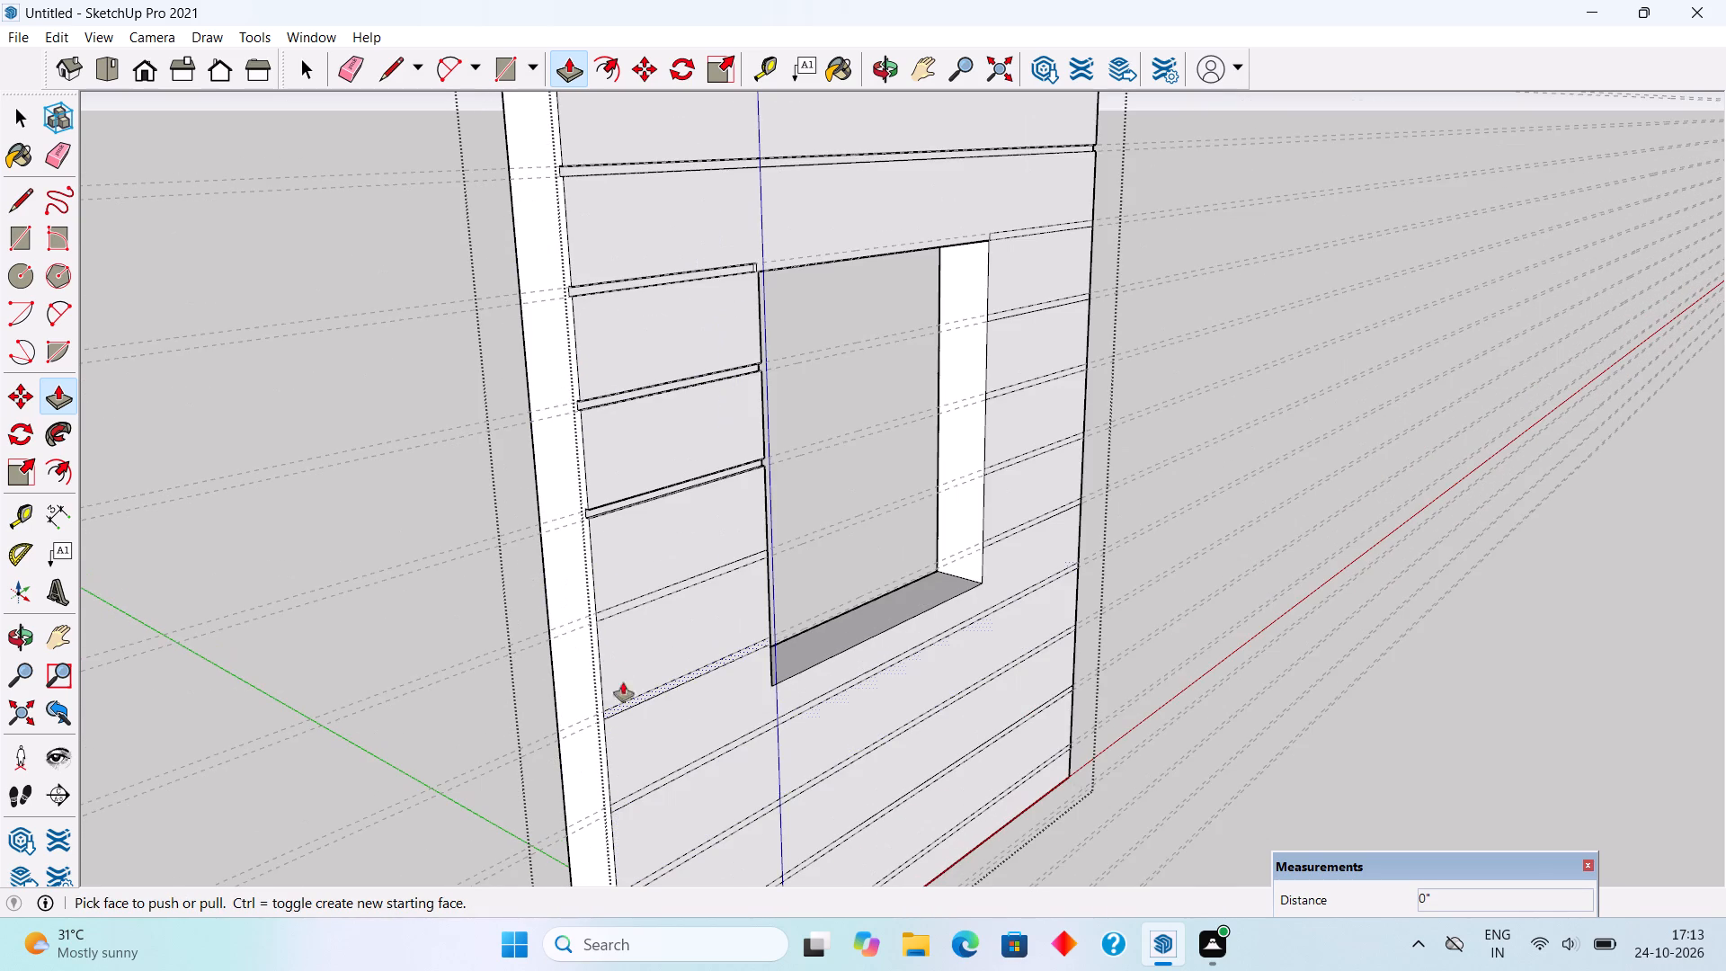
{"action": "double_click", "coordinate": [613, 610]}
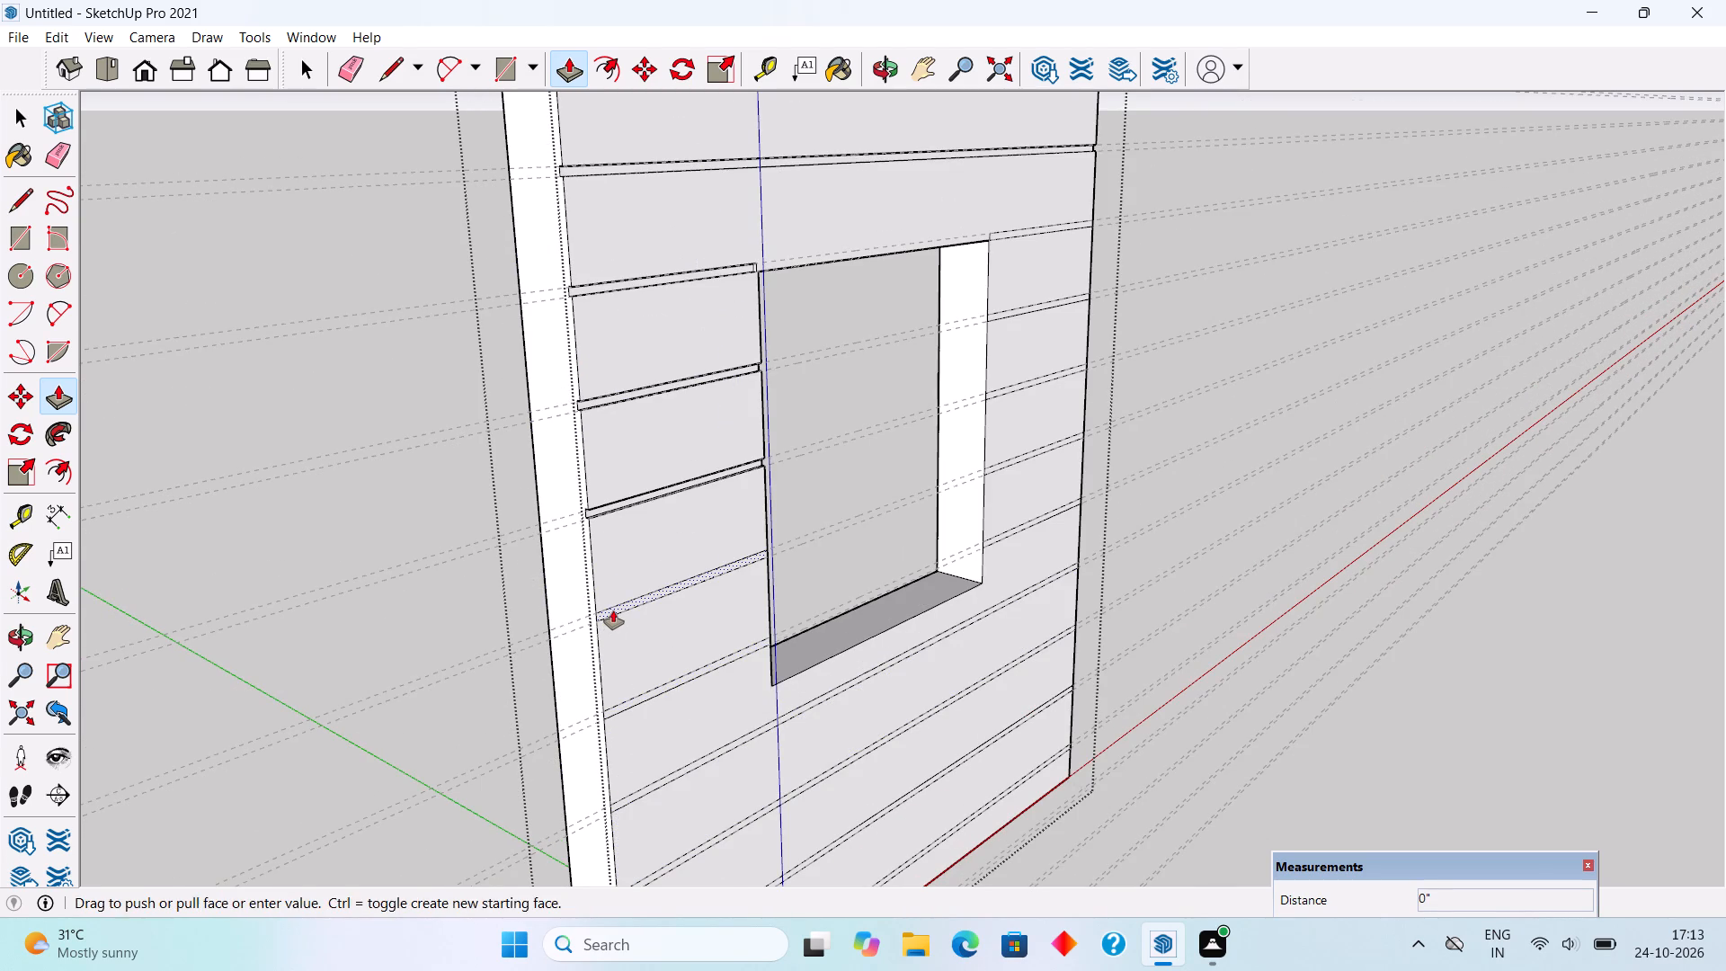
{"action": "double_click", "coordinate": [630, 704]}
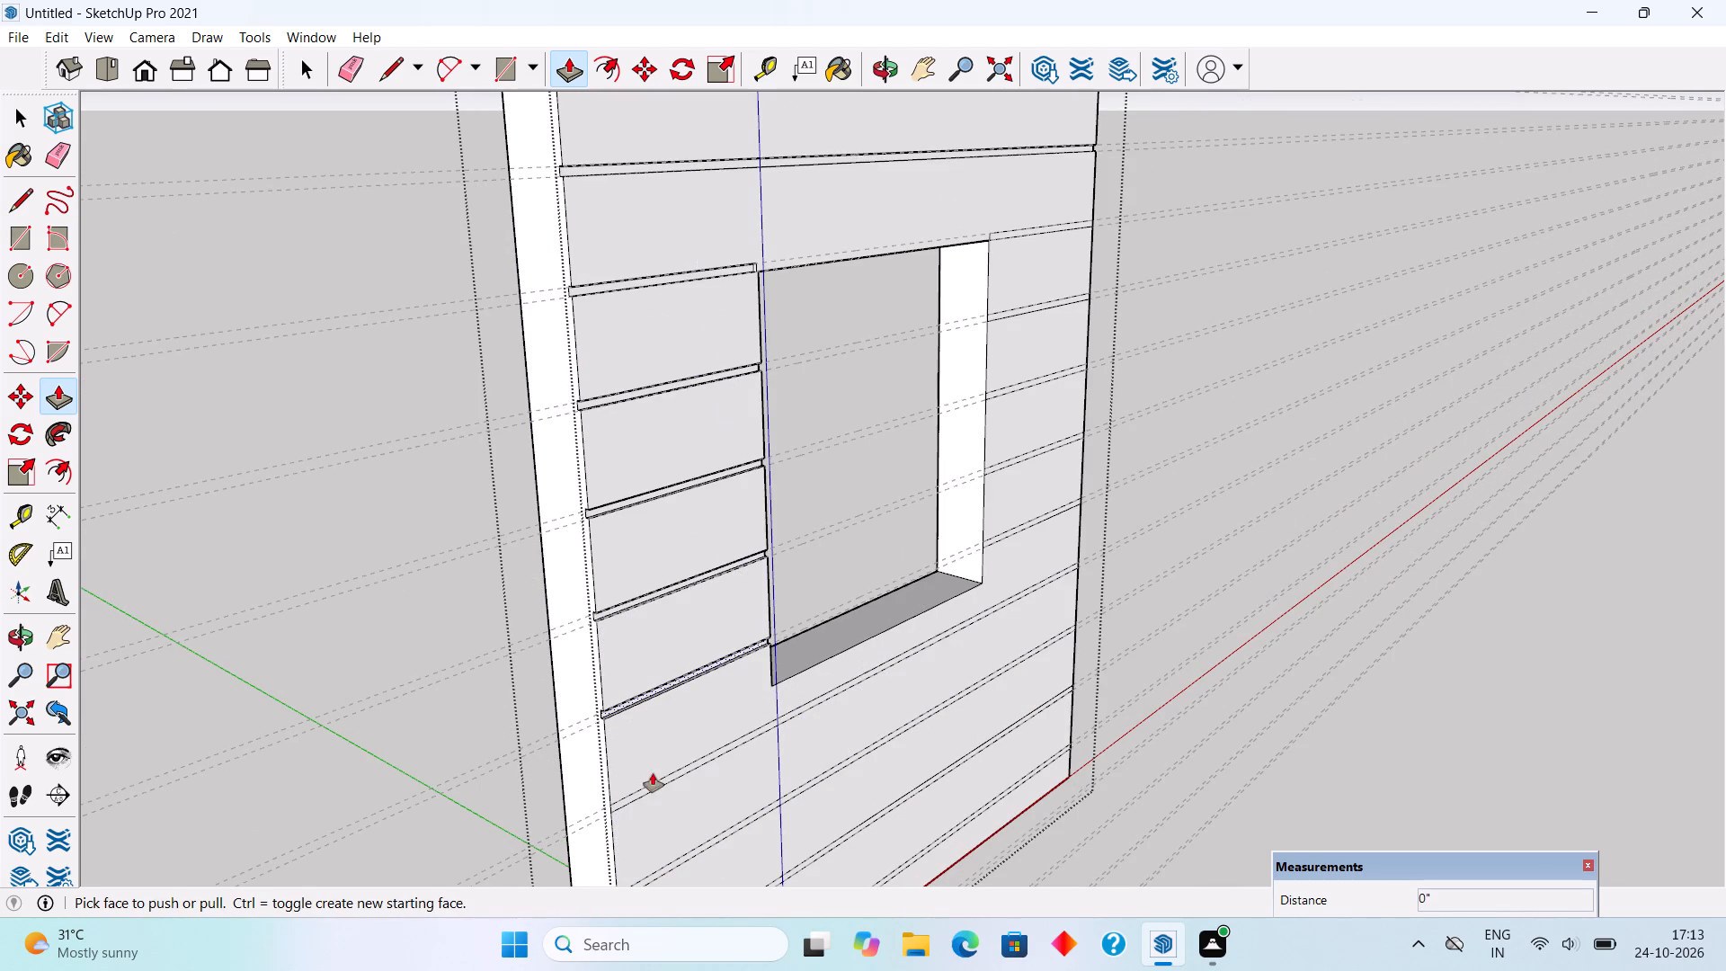
Recess the four full-width strips below the window opening, down to the wall's base, by the same 1/2".
{"action": "double_click", "coordinate": [648, 788]}
{"action": "scroll", "coordinate": [584, 426], "scroll_direction": "down", "scroll_amount": 4}
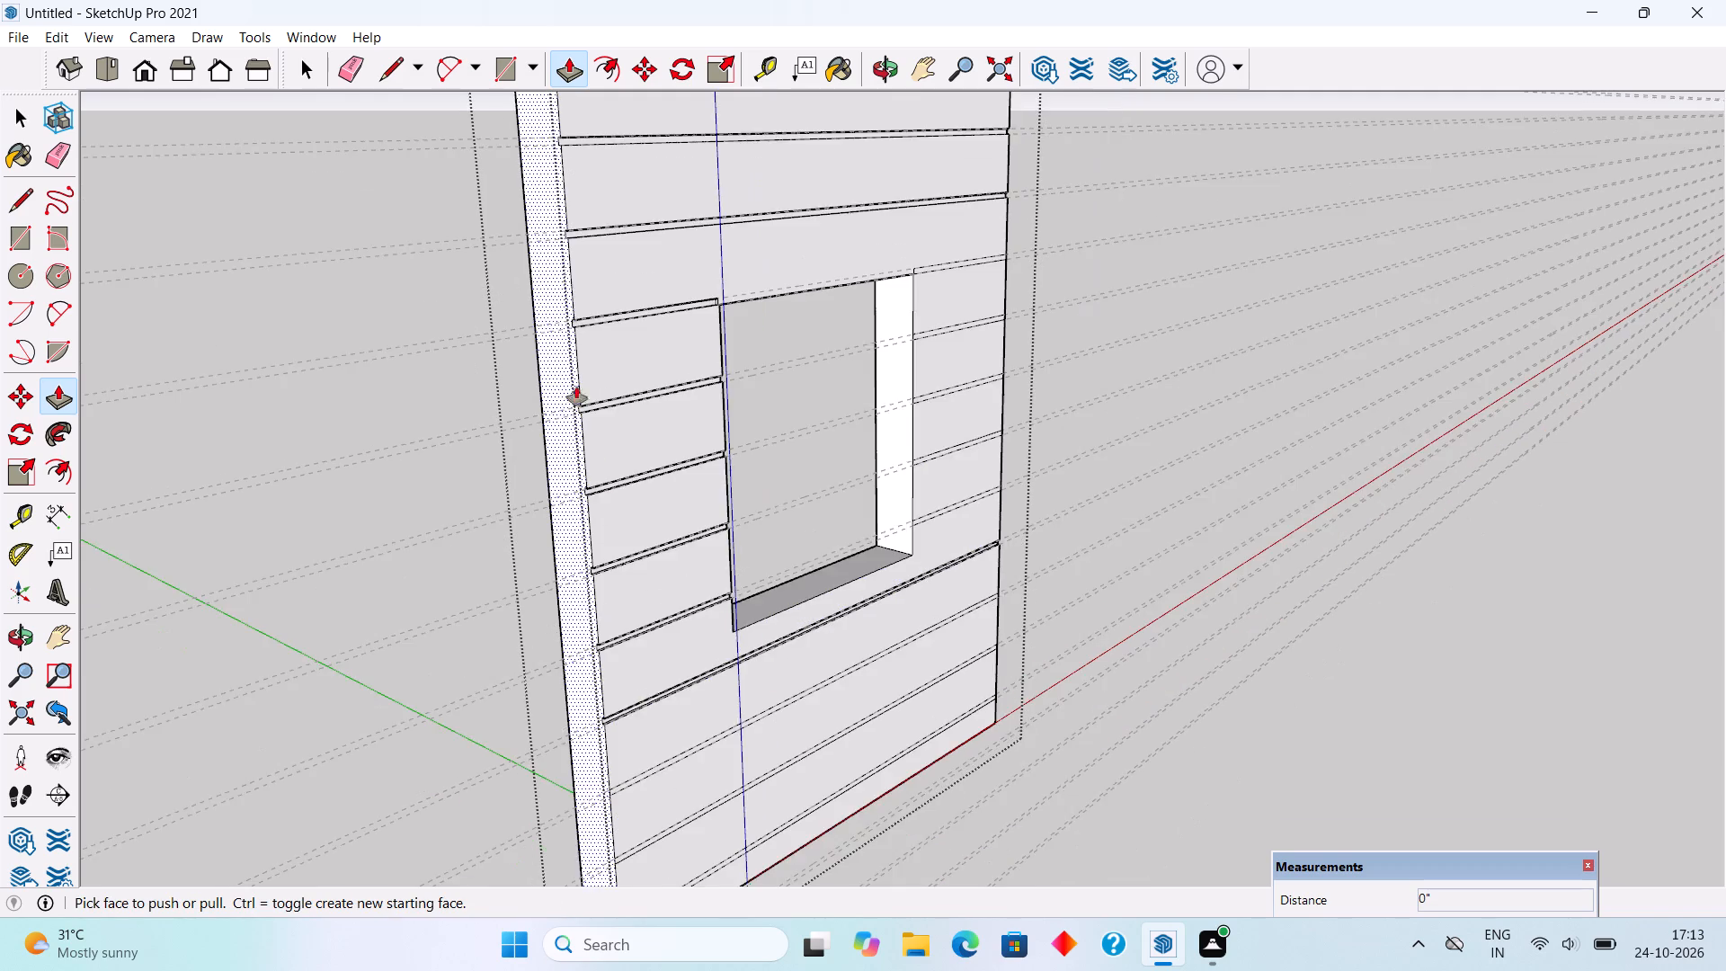
{"action": "scroll", "coordinate": [538, 264], "scroll_direction": "down", "scroll_amount": 4}
{"action": "scroll", "coordinate": [612, 758], "scroll_direction": "up", "scroll_amount": 10}
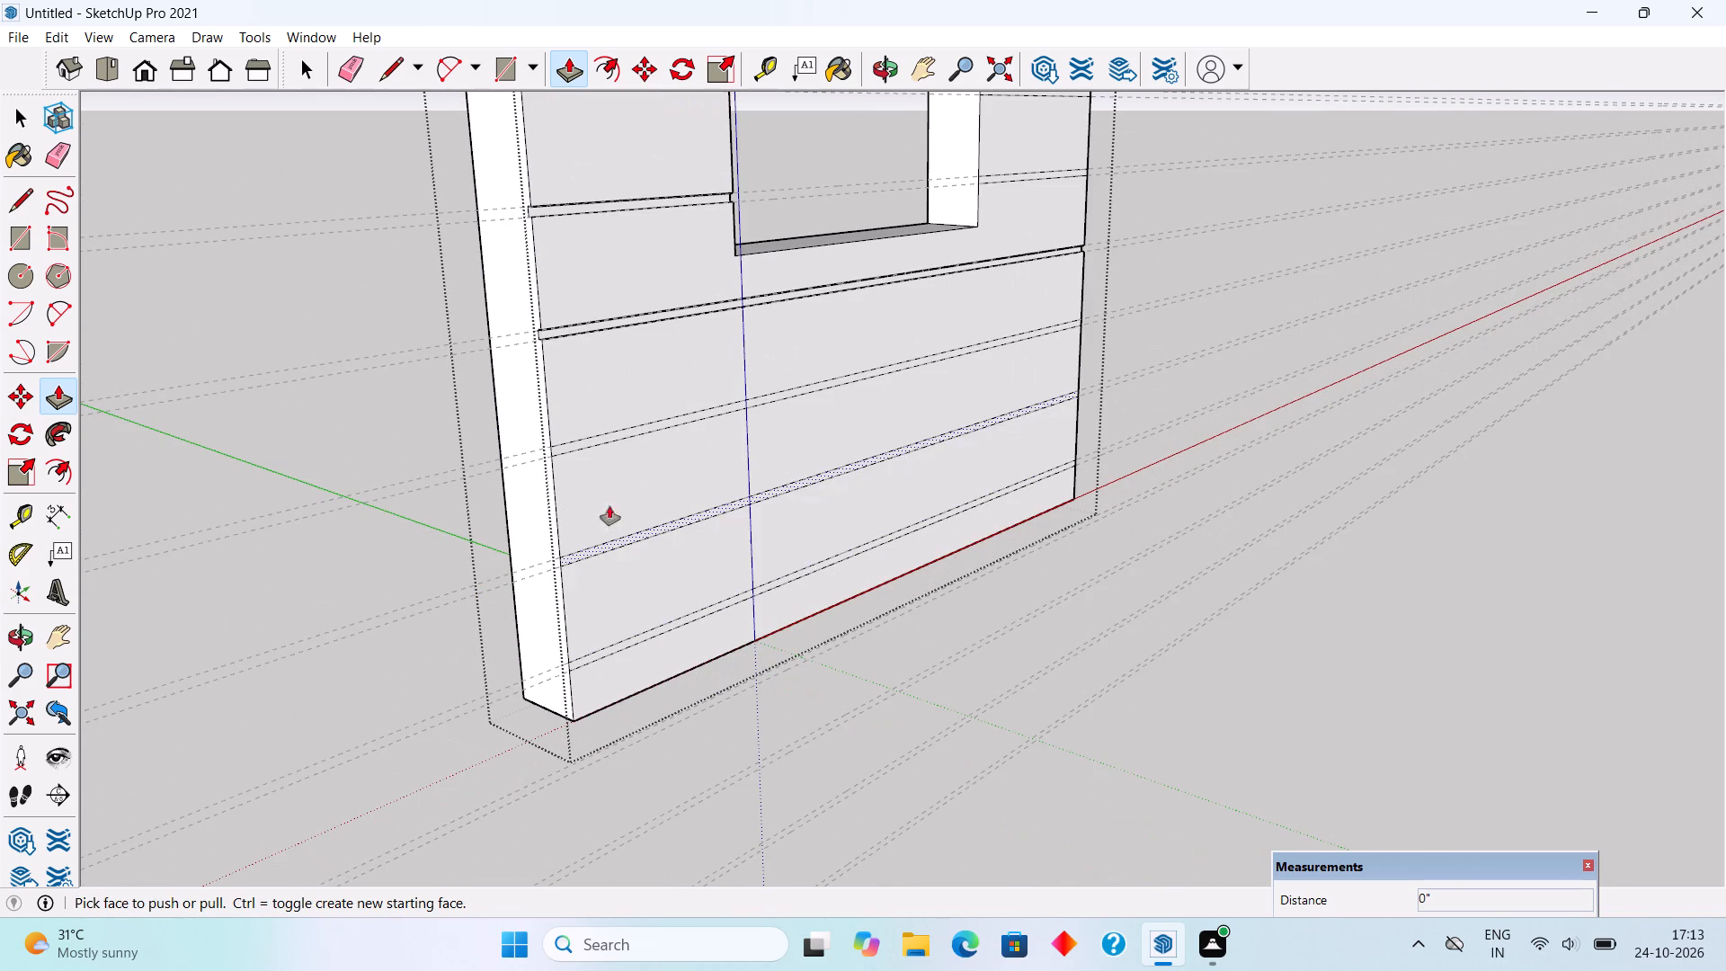
{"action": "double_click", "coordinate": [590, 439]}
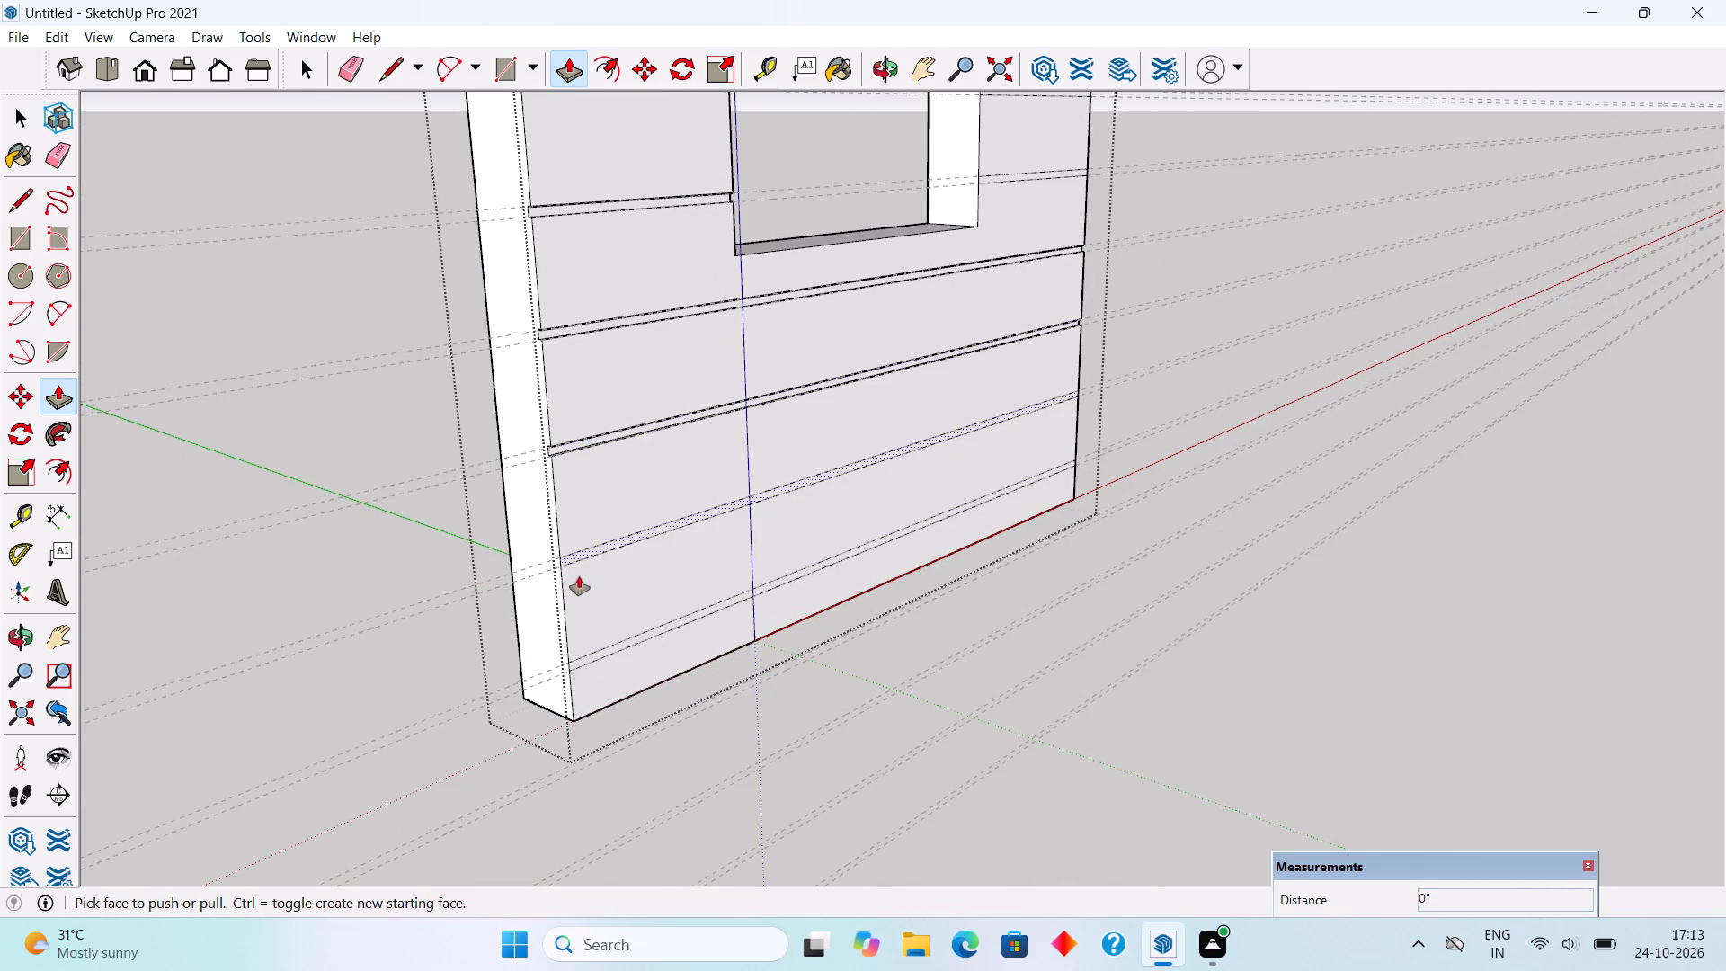
{"action": "double_click", "coordinate": [580, 556]}
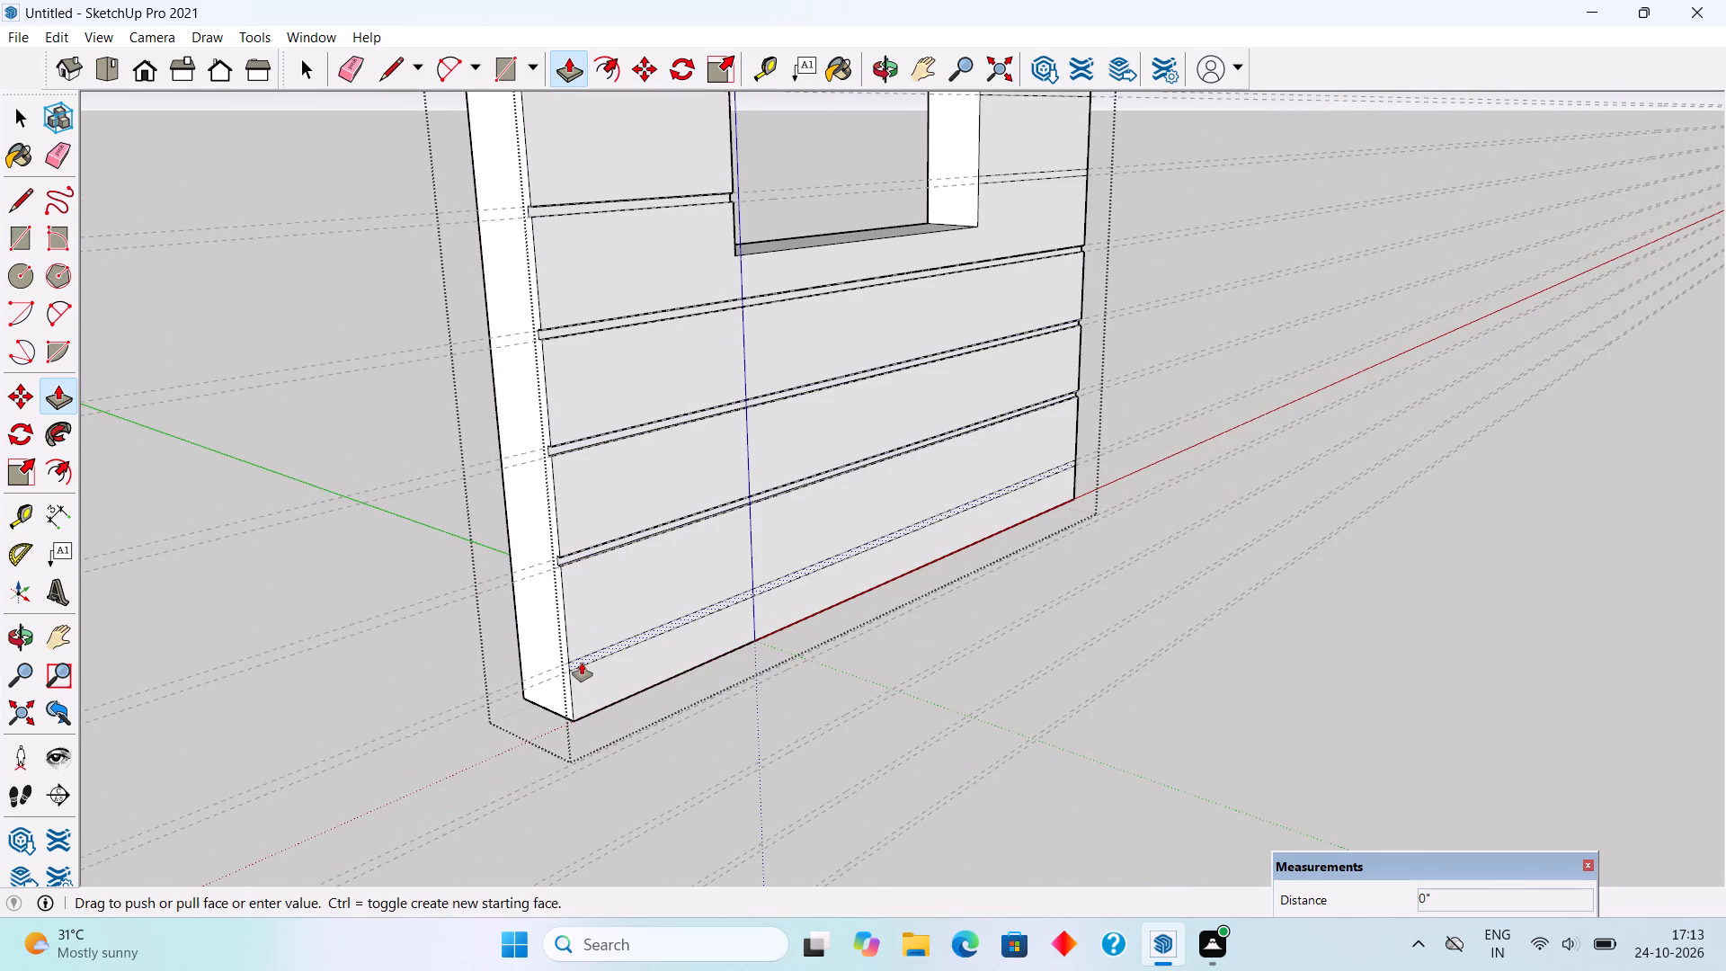
{"action": "double_click", "coordinate": [582, 663]}
Push the five short strips right of the window opening inward by 7/16" and leave the wall's group.
{"action": "scroll", "coordinate": [508, 689], "scroll_direction": "down", "scroll_amount": 14}
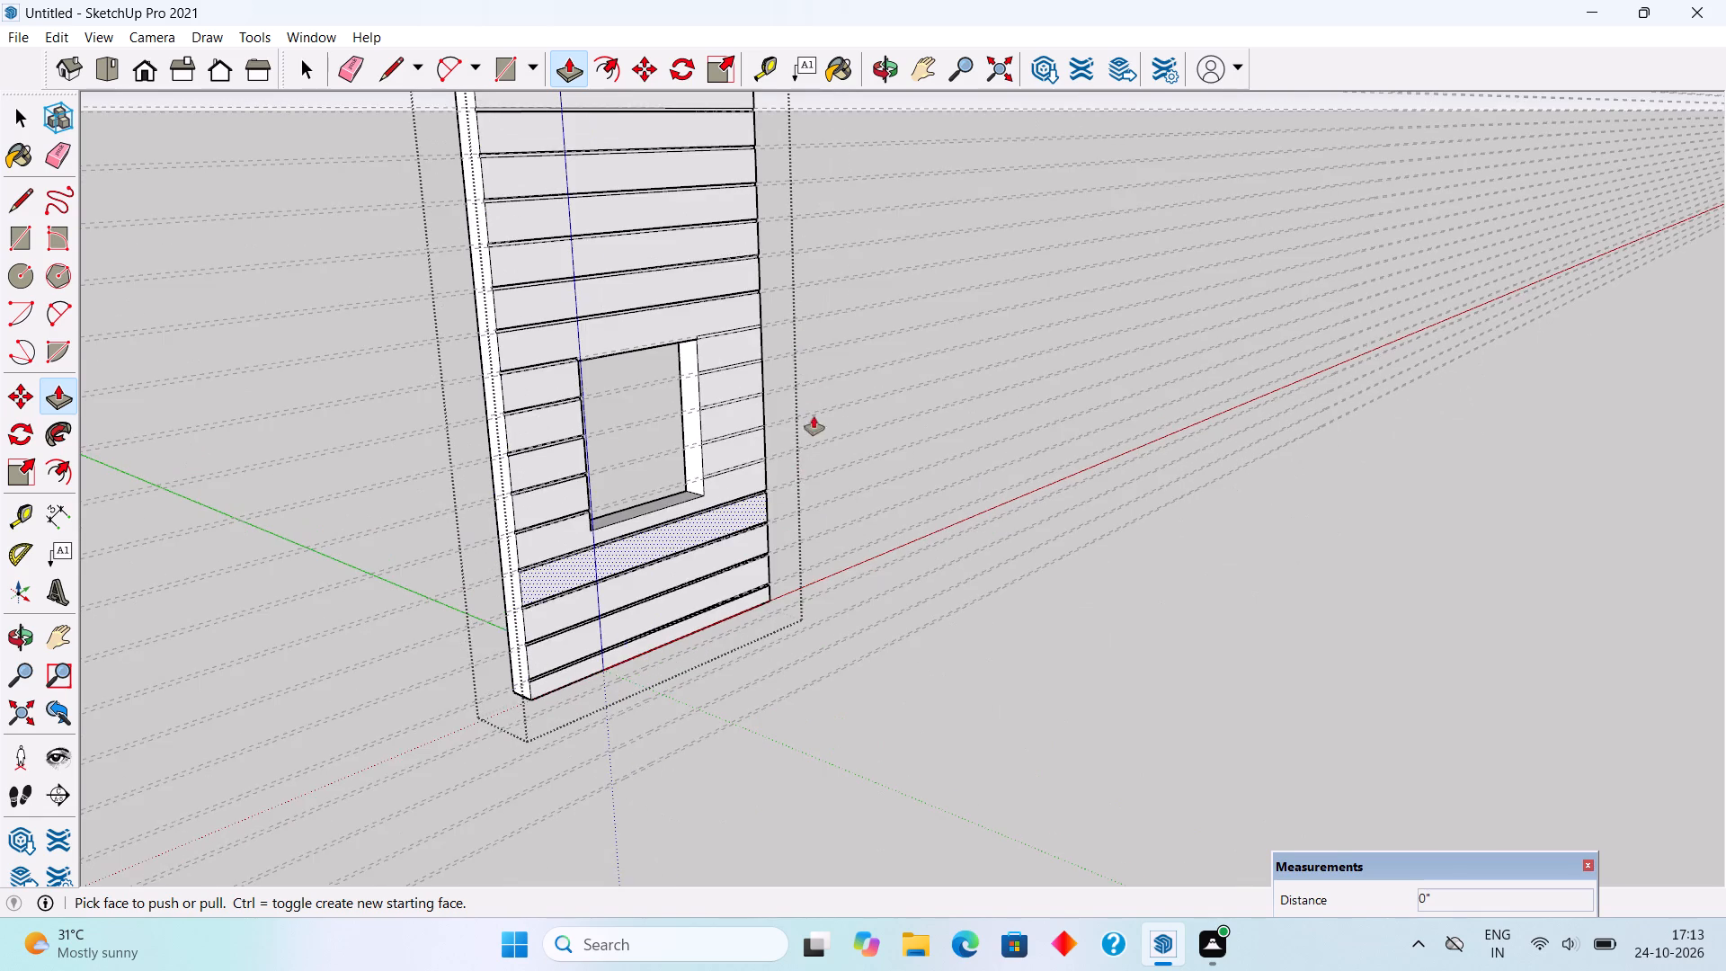
{"action": "scroll", "coordinate": [798, 320], "scroll_direction": "up", "scroll_amount": 12}
{"action": "left_click", "coordinate": [643, 349]}
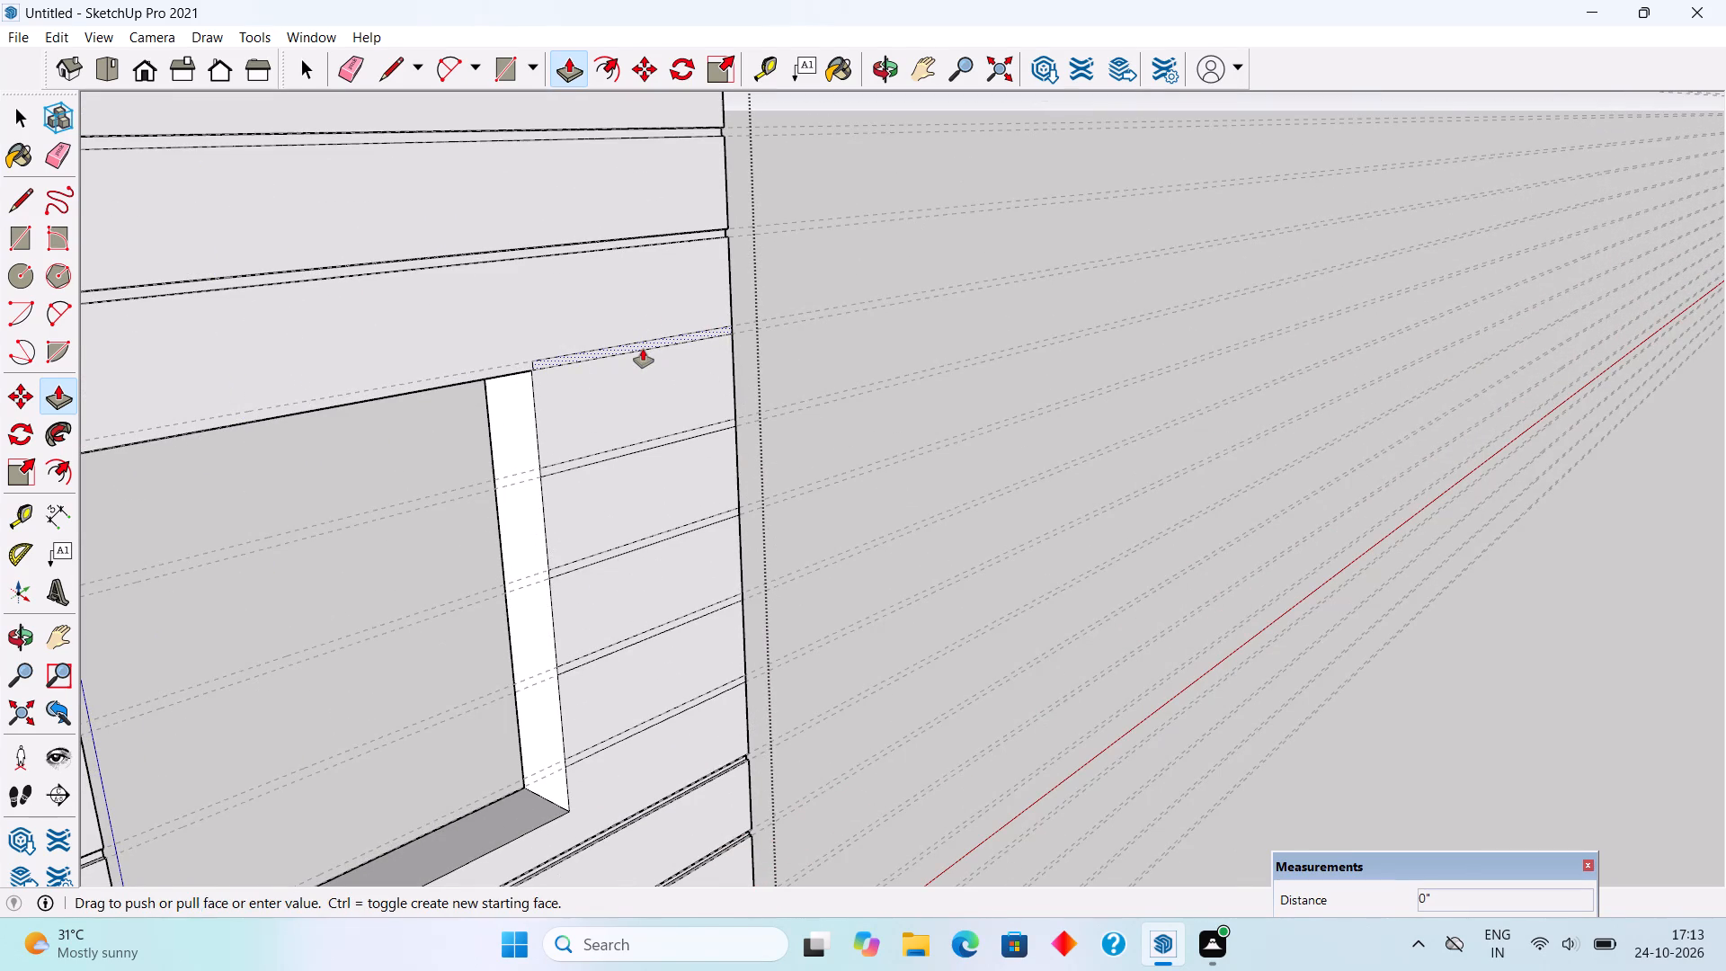
{"action": "left_click", "coordinate": [640, 349]}
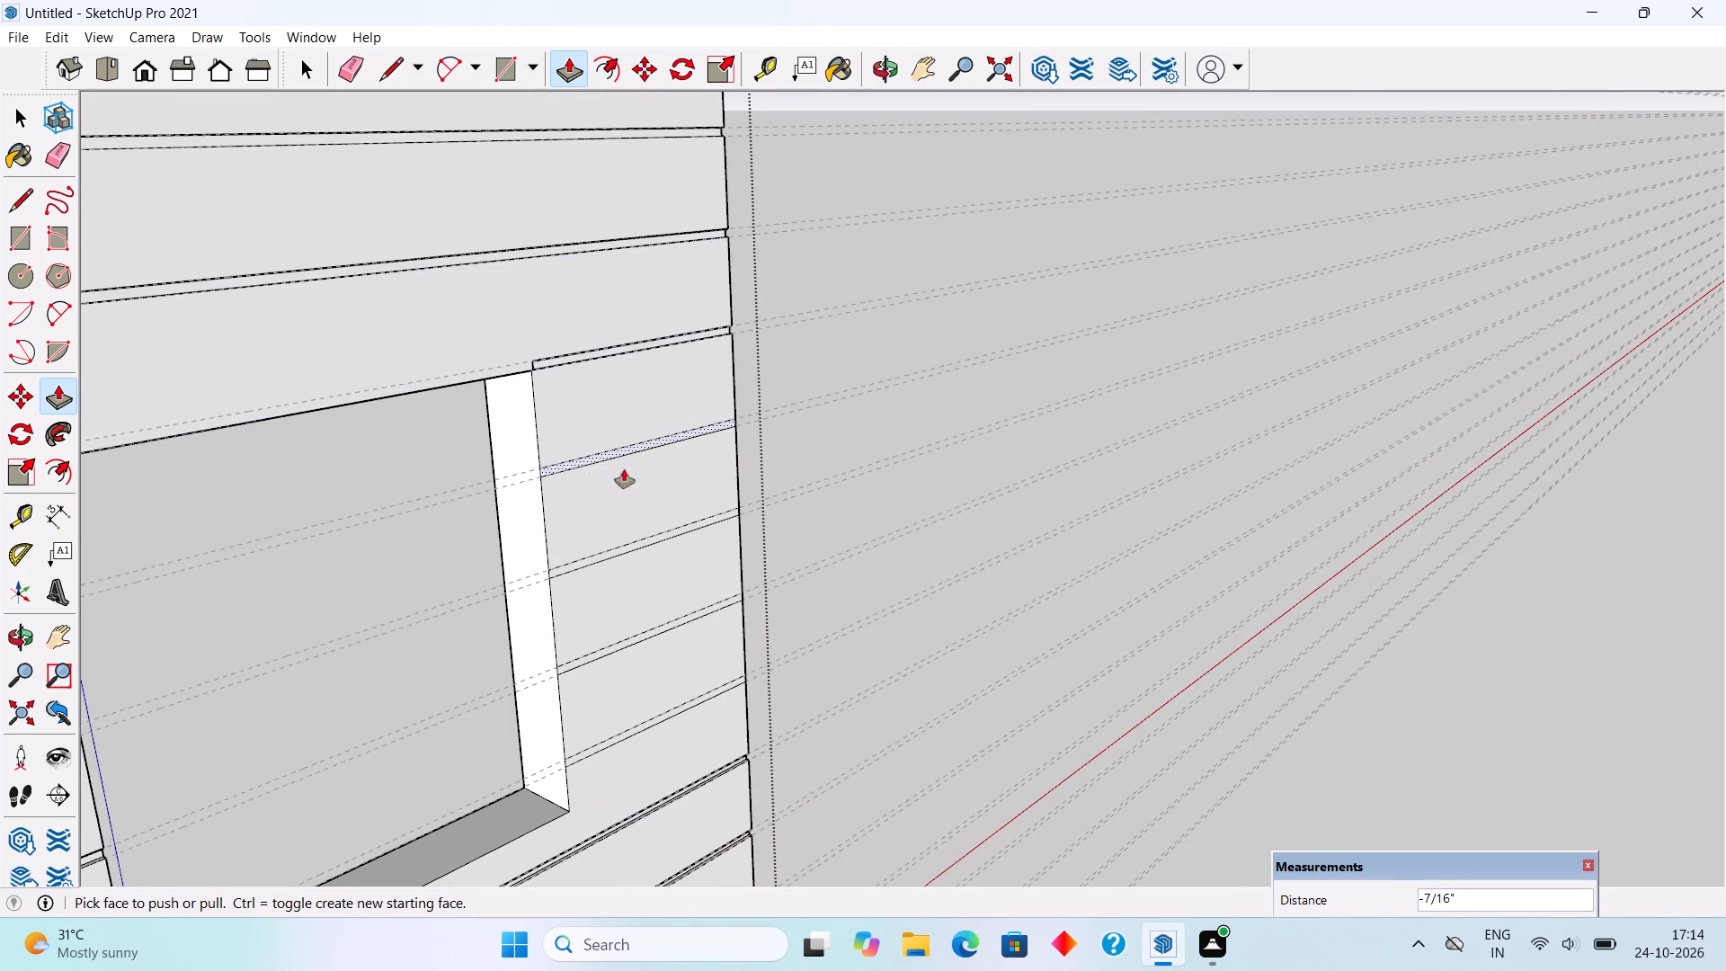
{"action": "double_click", "coordinate": [583, 460]}
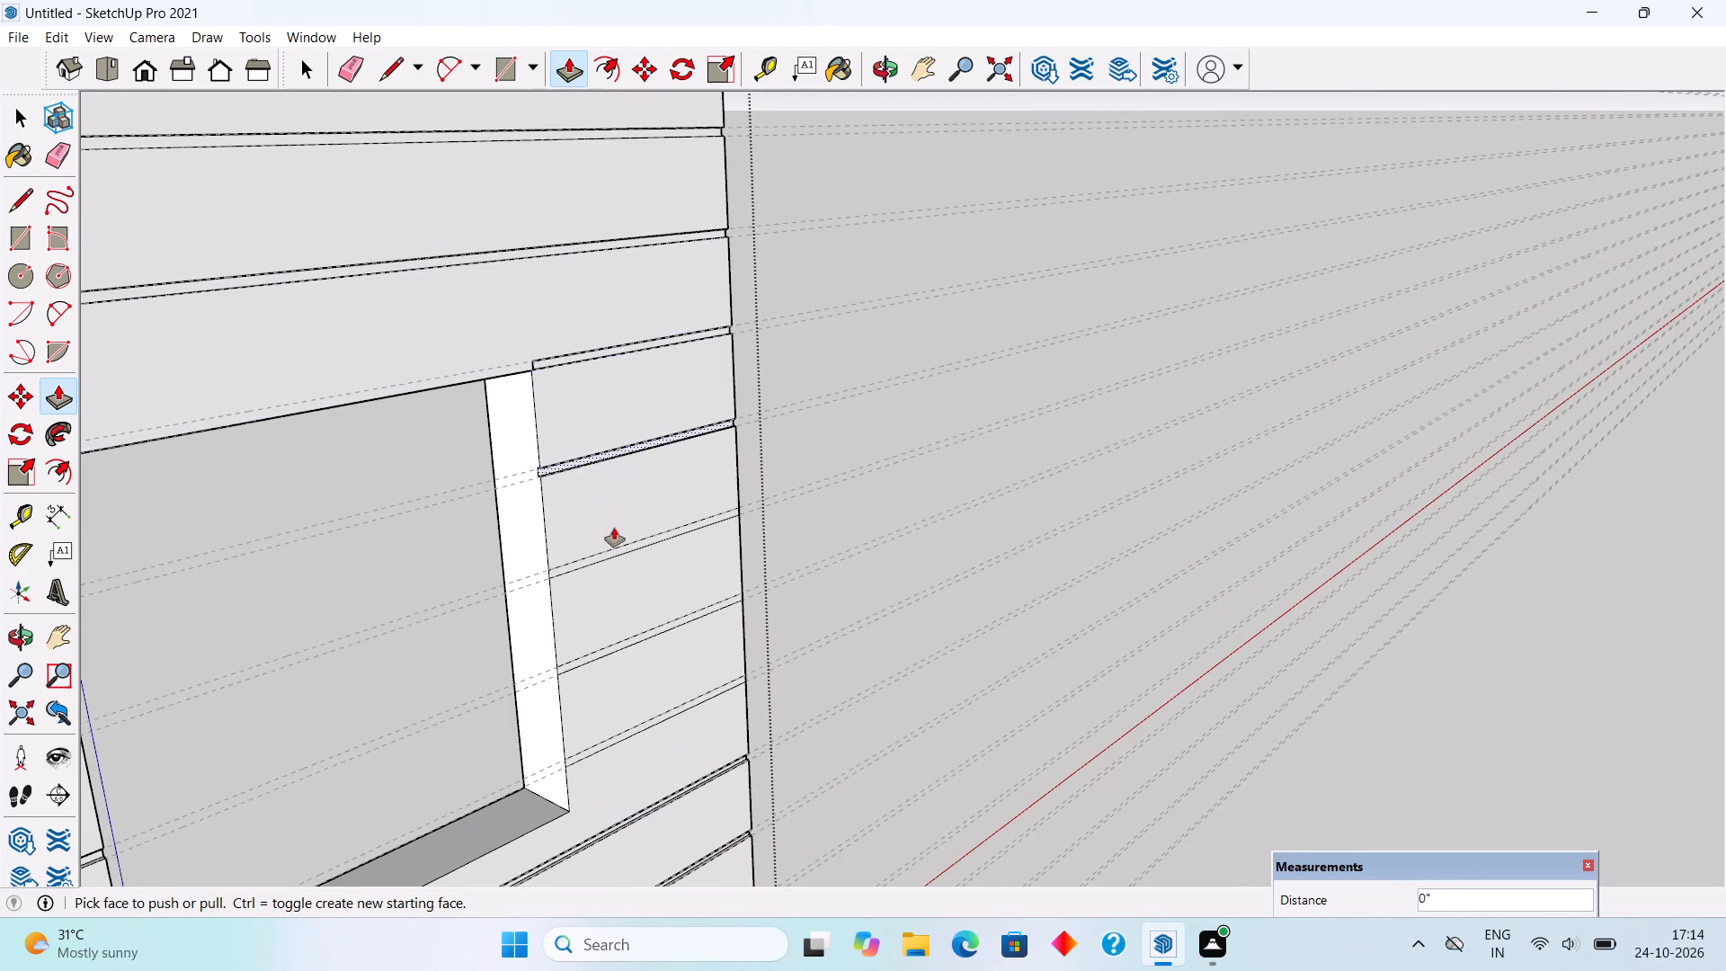
{"action": "double_click", "coordinate": [624, 552]}
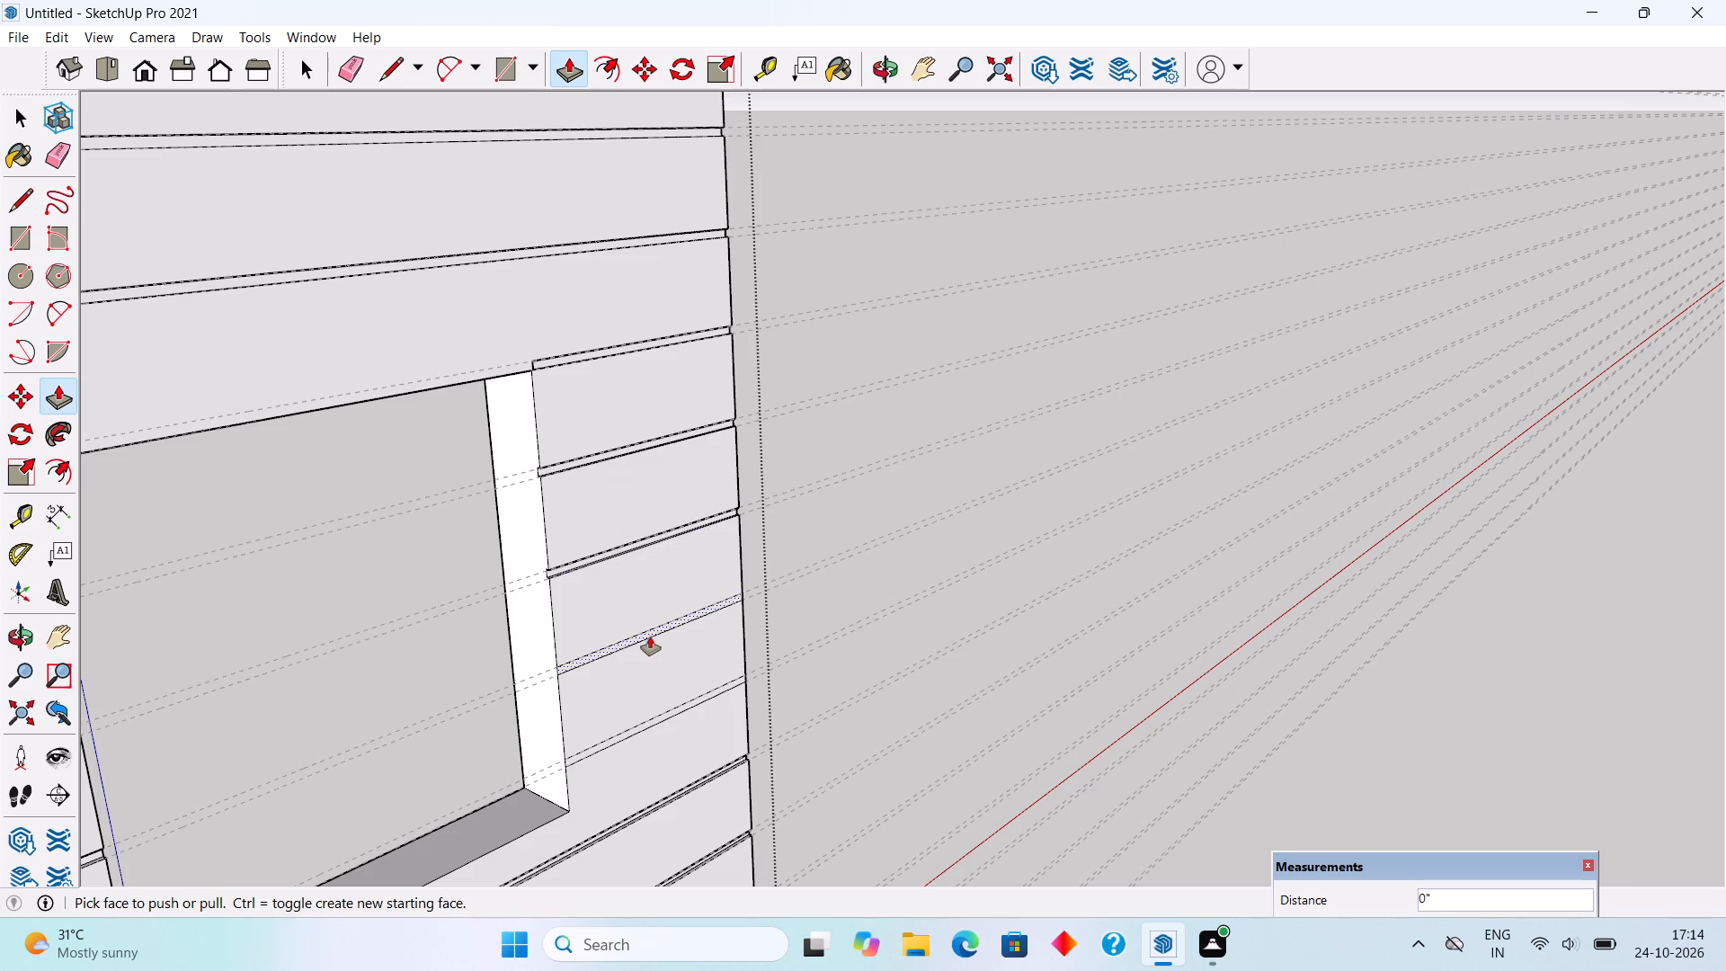
{"action": "double_click", "coordinate": [650, 637]}
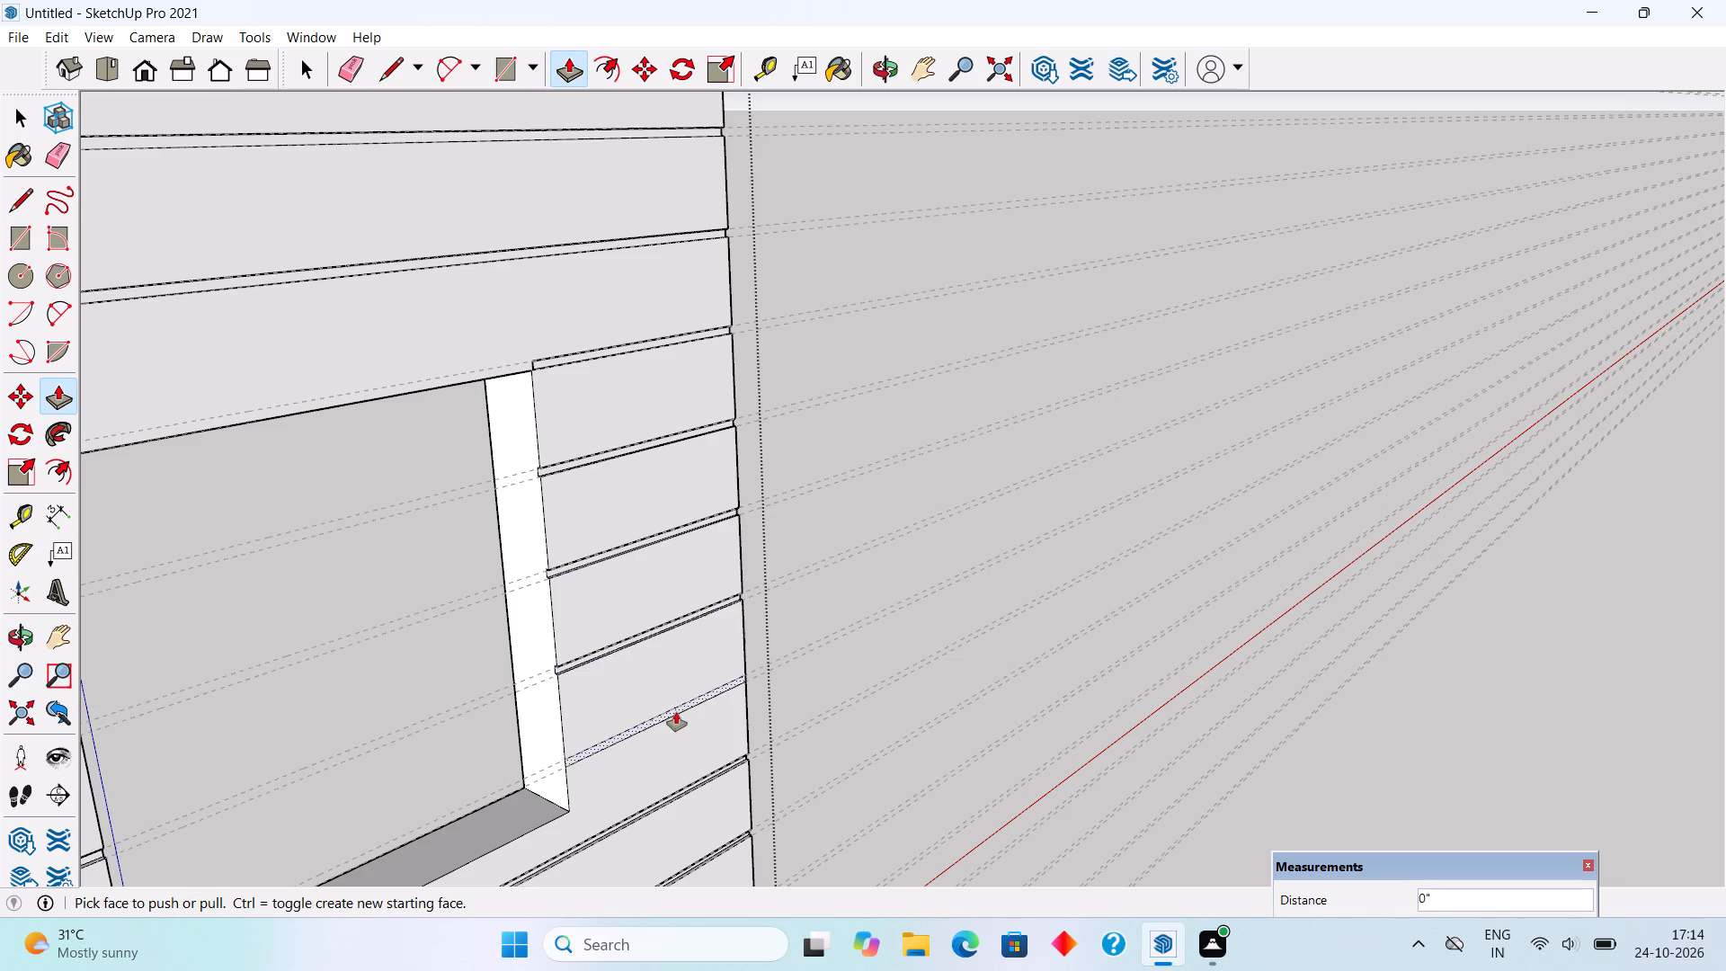
{"action": "double_click", "coordinate": [676, 712]}
{"action": "scroll", "coordinate": [682, 709], "scroll_direction": "down", "scroll_amount": 9}
{"action": "scroll", "coordinate": [897, 601], "scroll_direction": "up", "scroll_amount": 1}
{"action": "scroll", "coordinate": [897, 601], "scroll_direction": "down", "scroll_amount": 4}
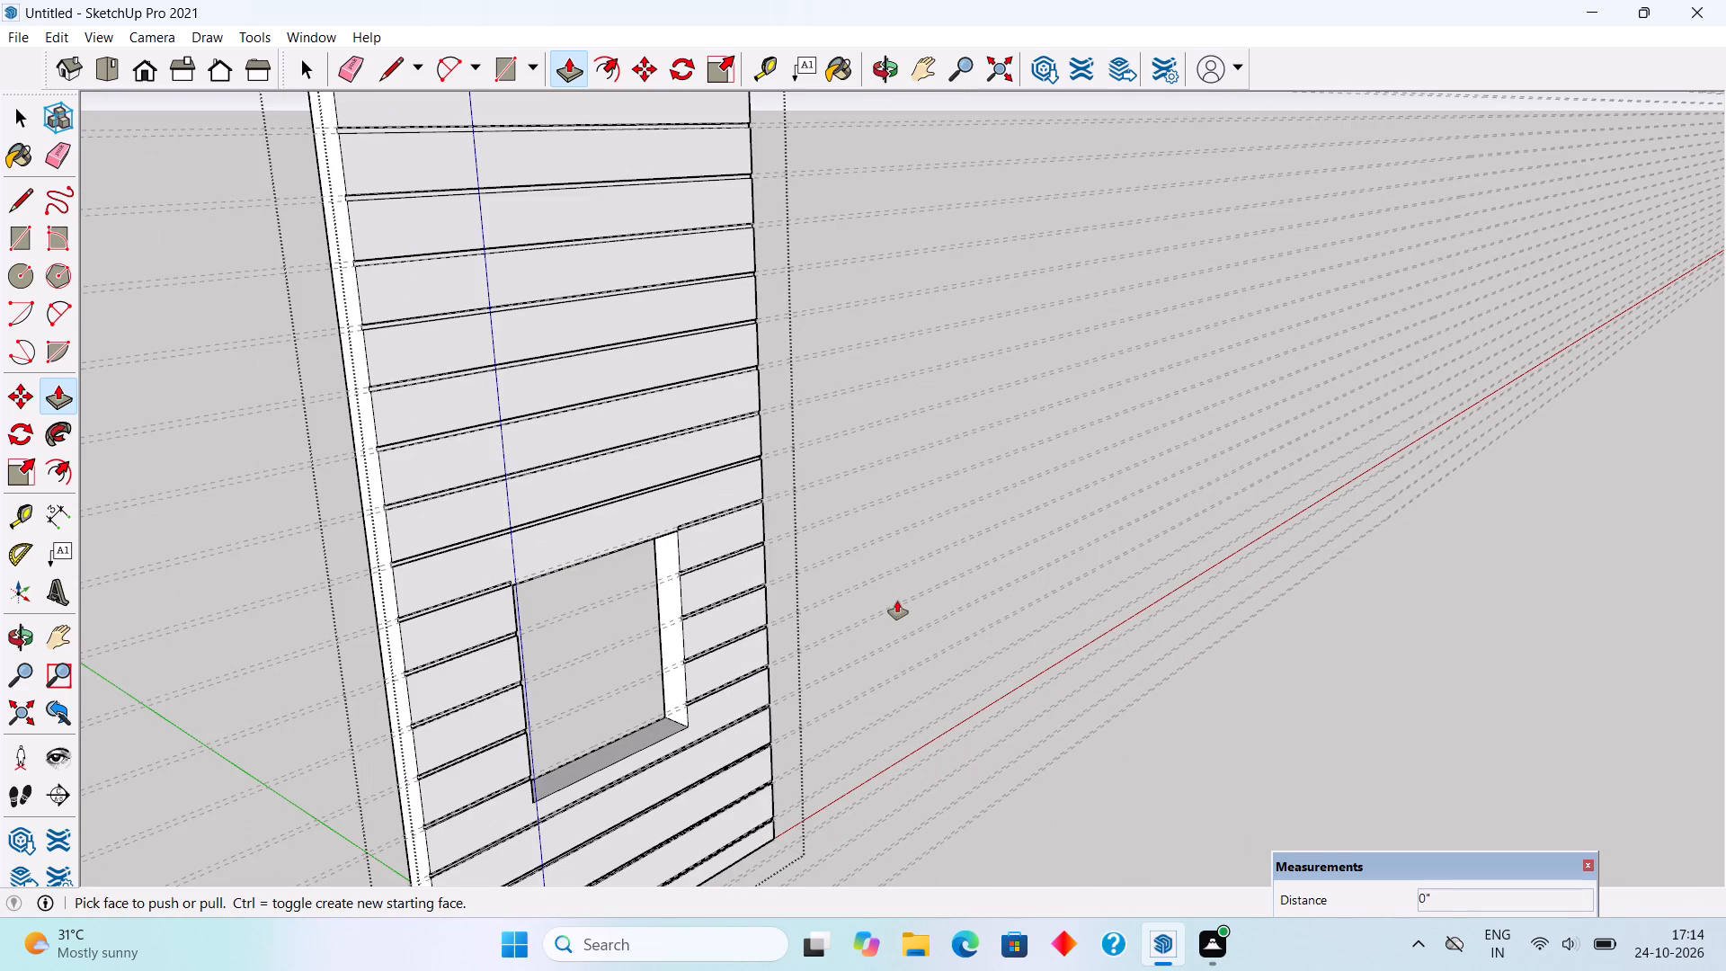
{"action": "key", "text": "space"}
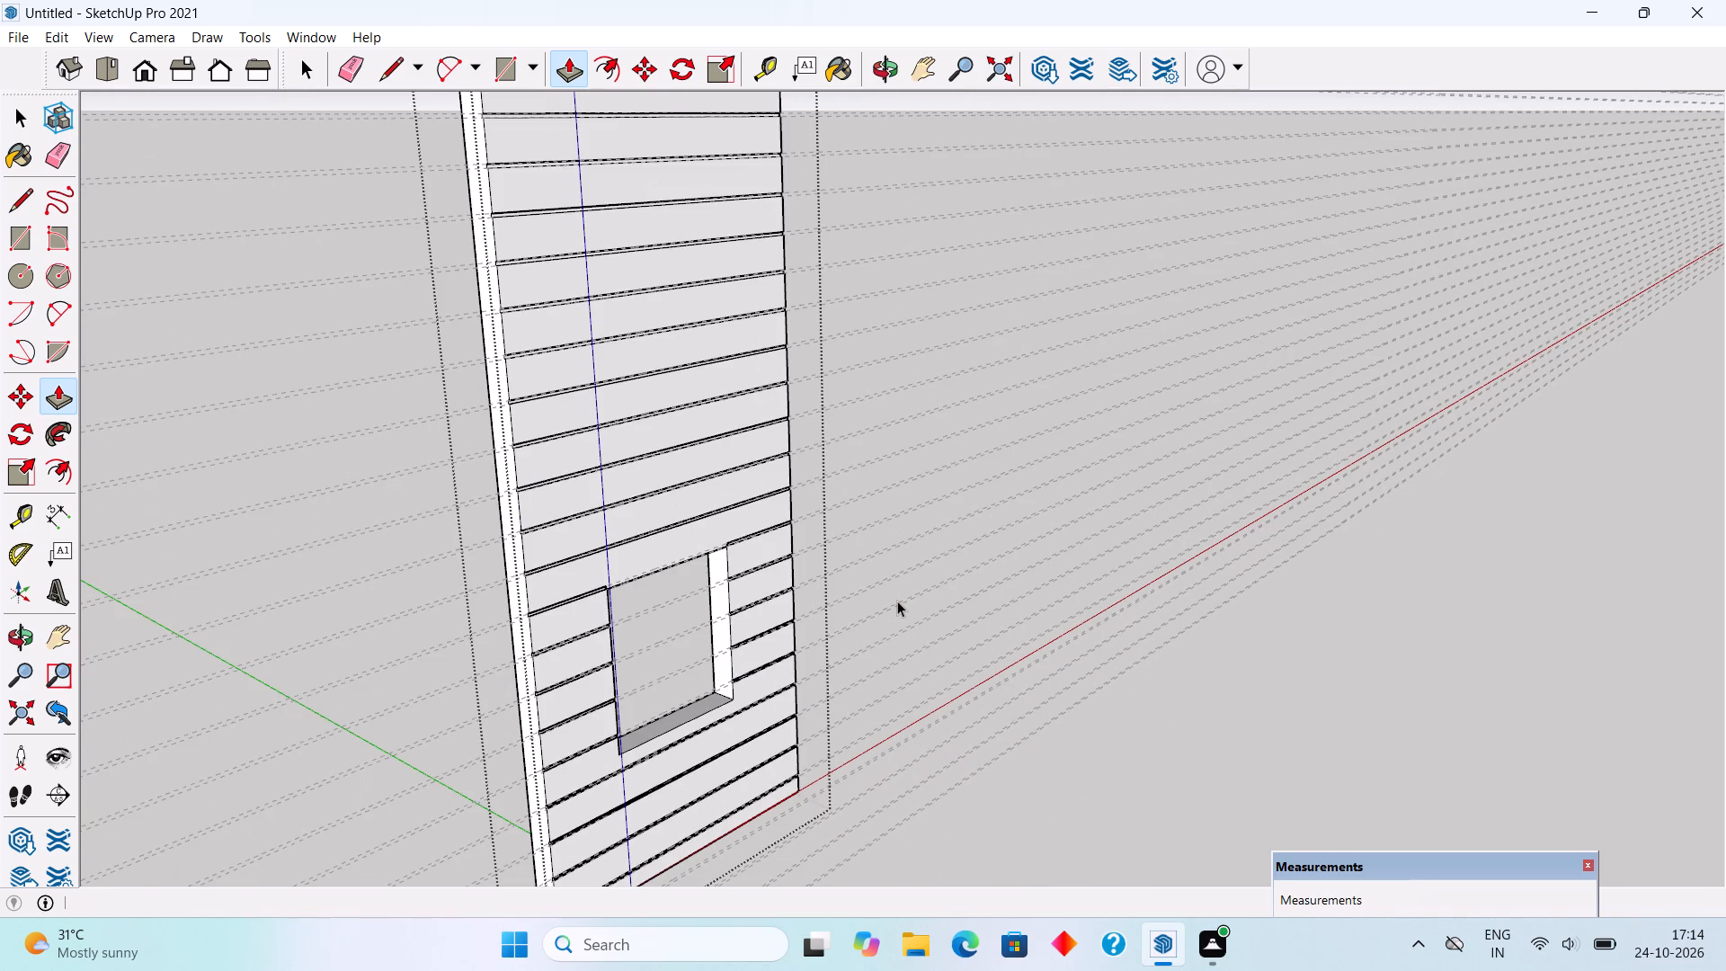
{"action": "scroll", "coordinate": [897, 606], "scroll_direction": "down", "scroll_amount": 4}
{"action": "left_click", "coordinate": [1152, 718]}
Delete all the guide lines from the model.
{"action": "scroll", "coordinate": [1152, 718], "scroll_direction": "down", "scroll_amount": 5}
{"action": "middle_click_drag", "start_coordinate": [1144, 717], "coordinate": [805, 710]}
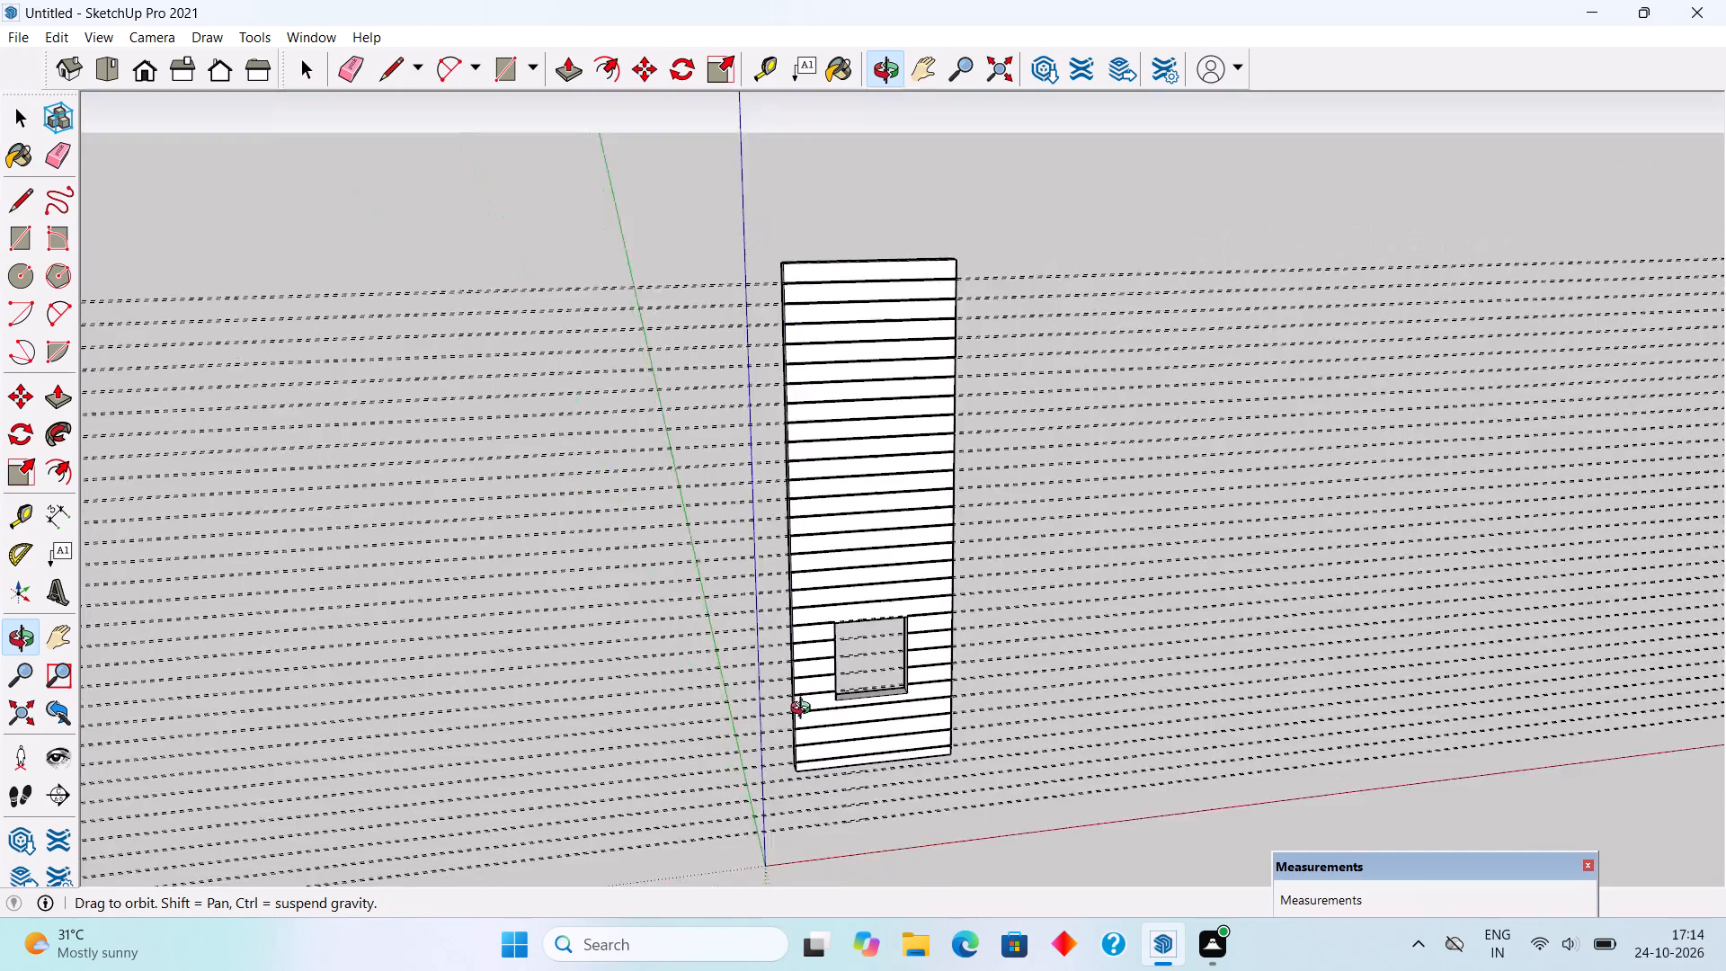
{"action": "middle_click_drag", "start_coordinate": [805, 710], "coordinate": [789, 642]}
{"action": "scroll", "coordinate": [789, 641], "scroll_direction": "up", "scroll_amount": 1}
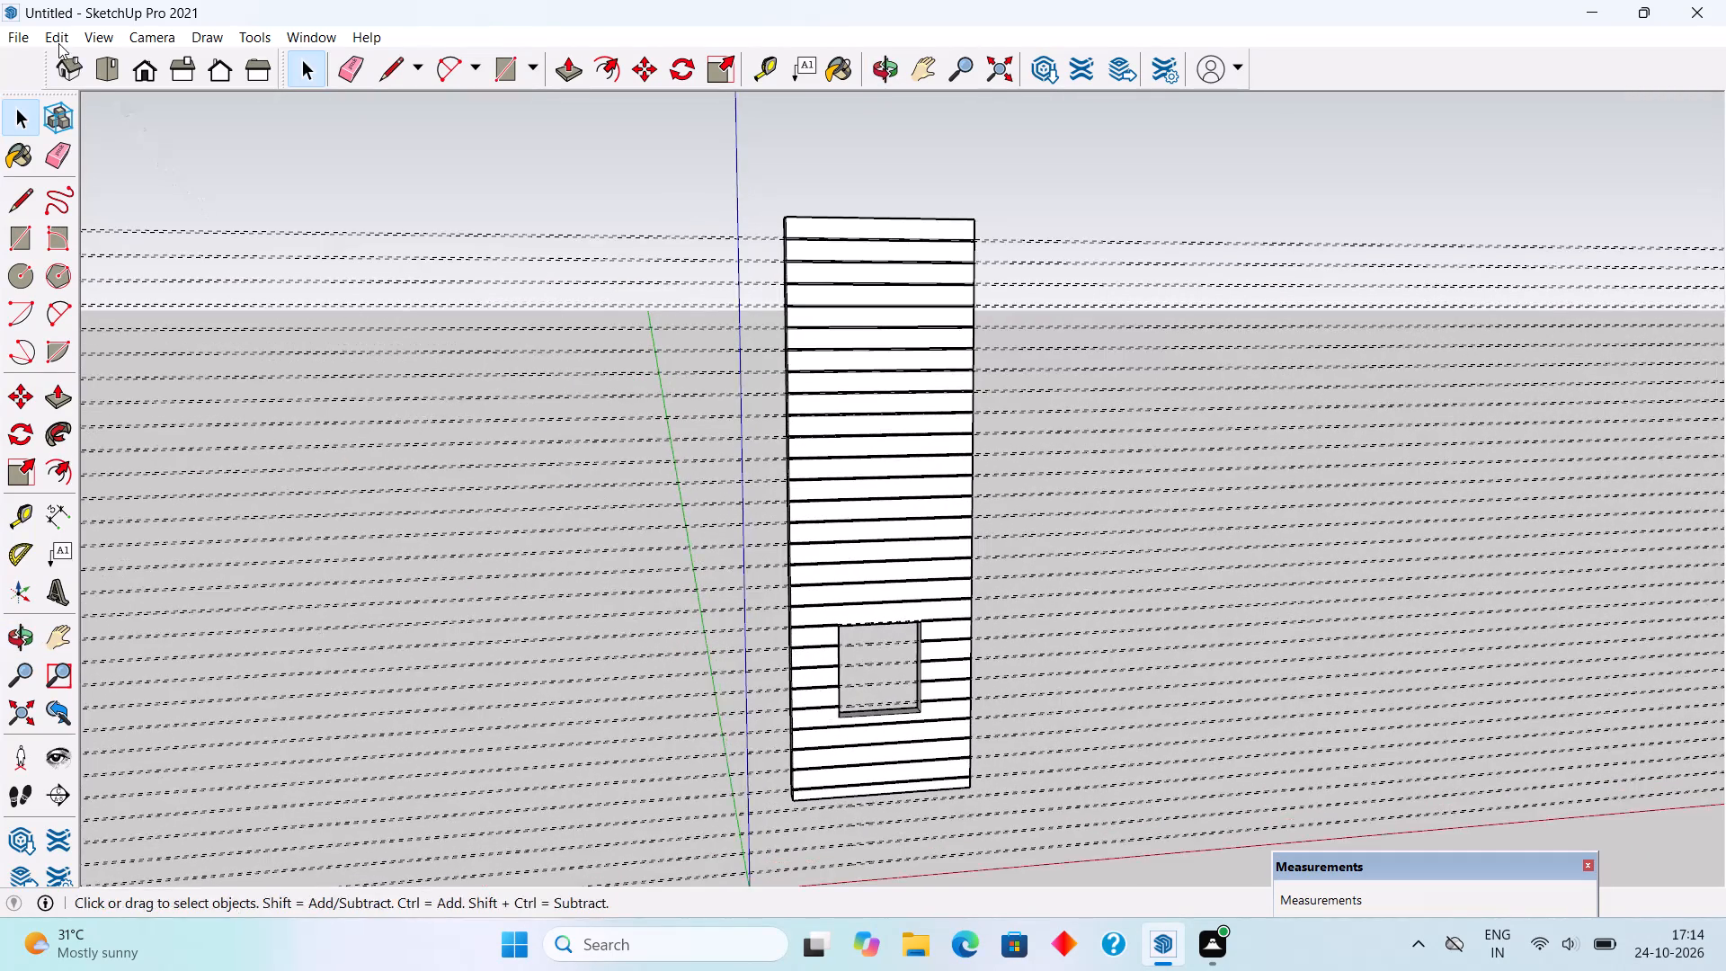
{"action": "left_click", "coordinate": [58, 40]}
{"action": "left_click", "coordinate": [141, 236]}
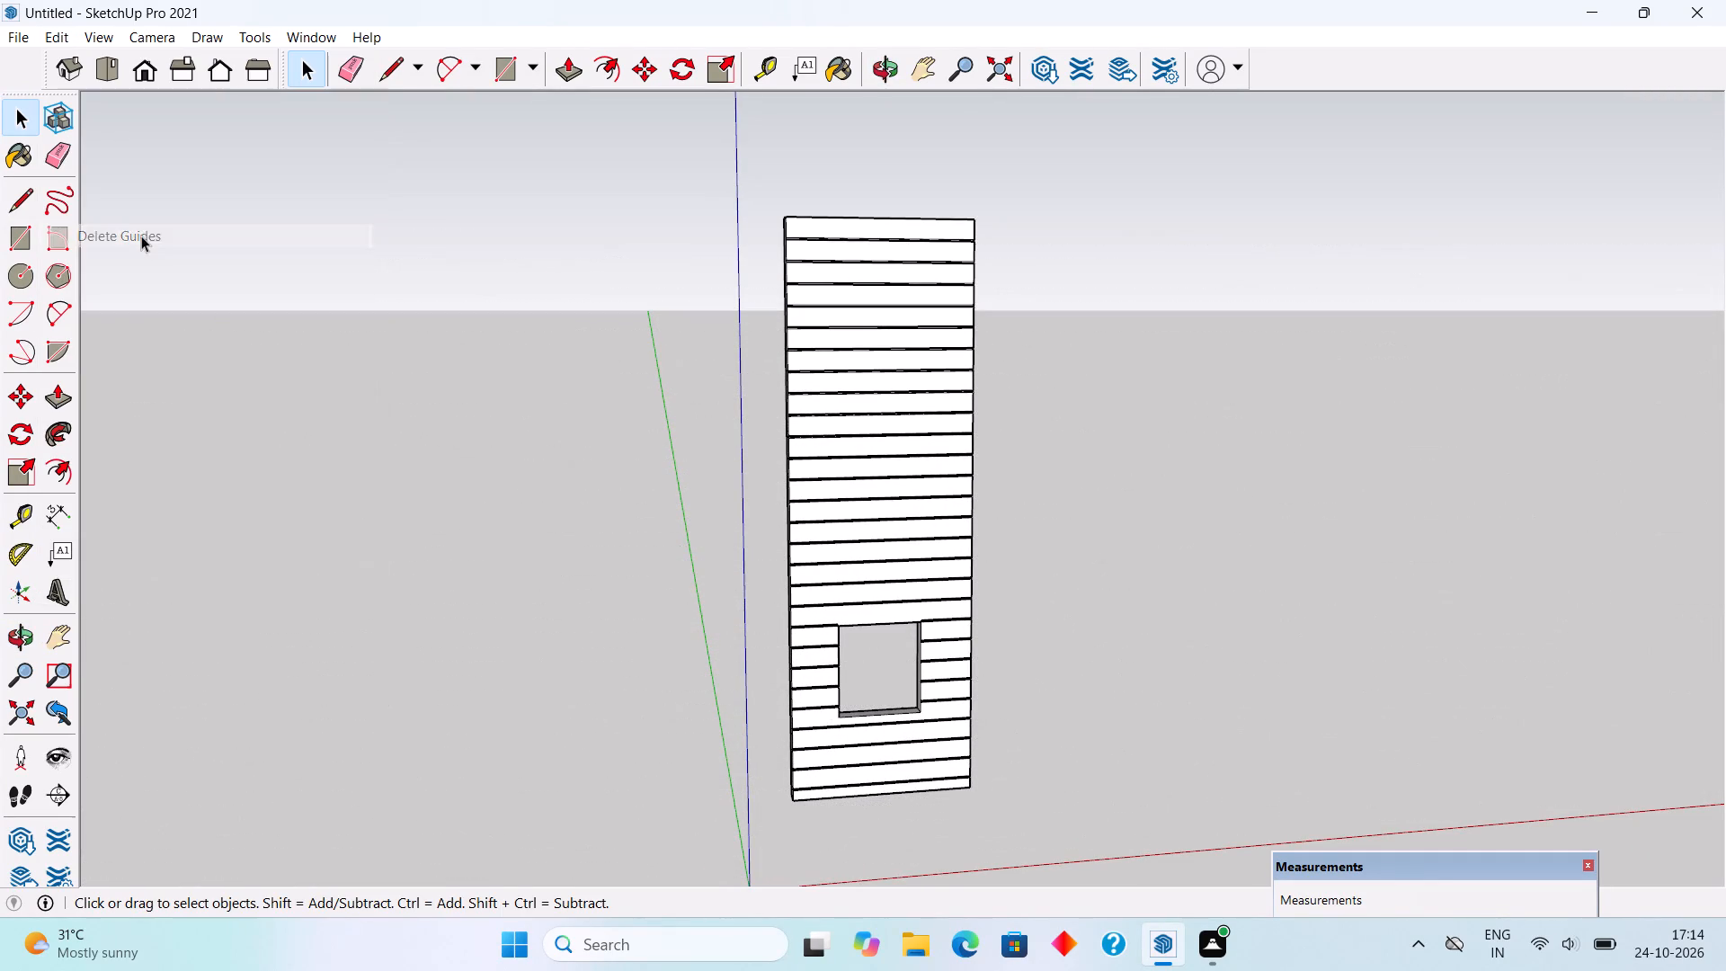
Unhide all hidden geometry of the house.
{"action": "left_click", "coordinate": [51, 32]}
{"action": "left_click", "coordinate": [165, 369]}
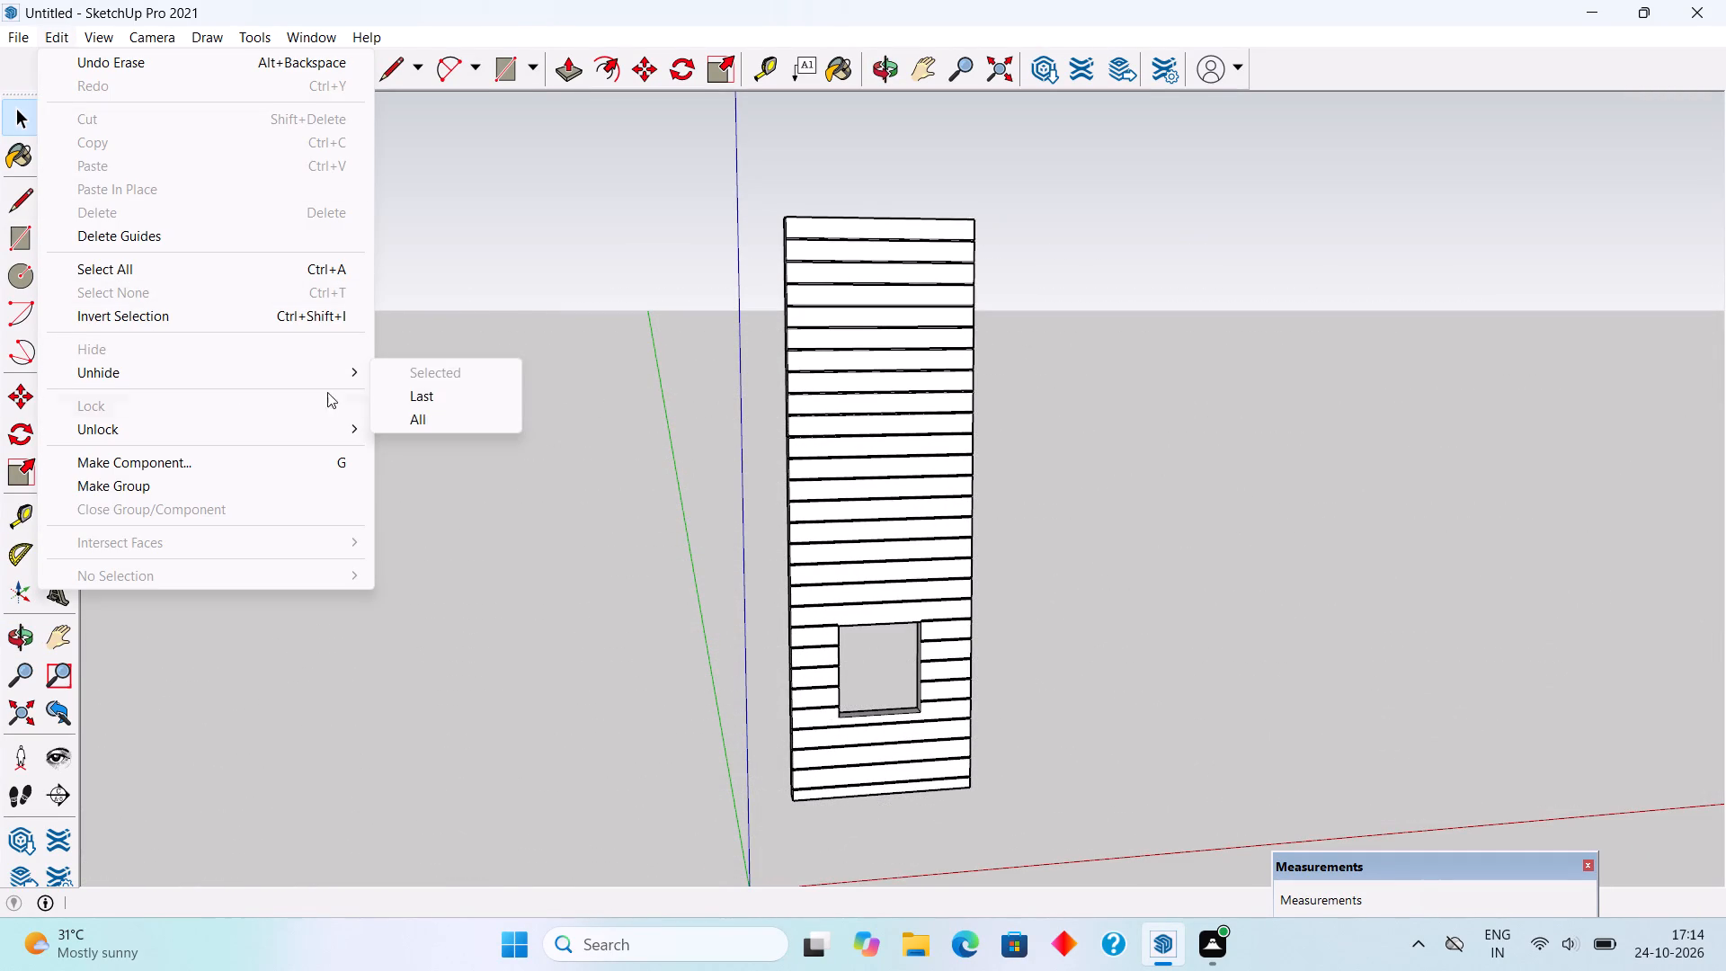
{"action": "left_click", "coordinate": [353, 369]}
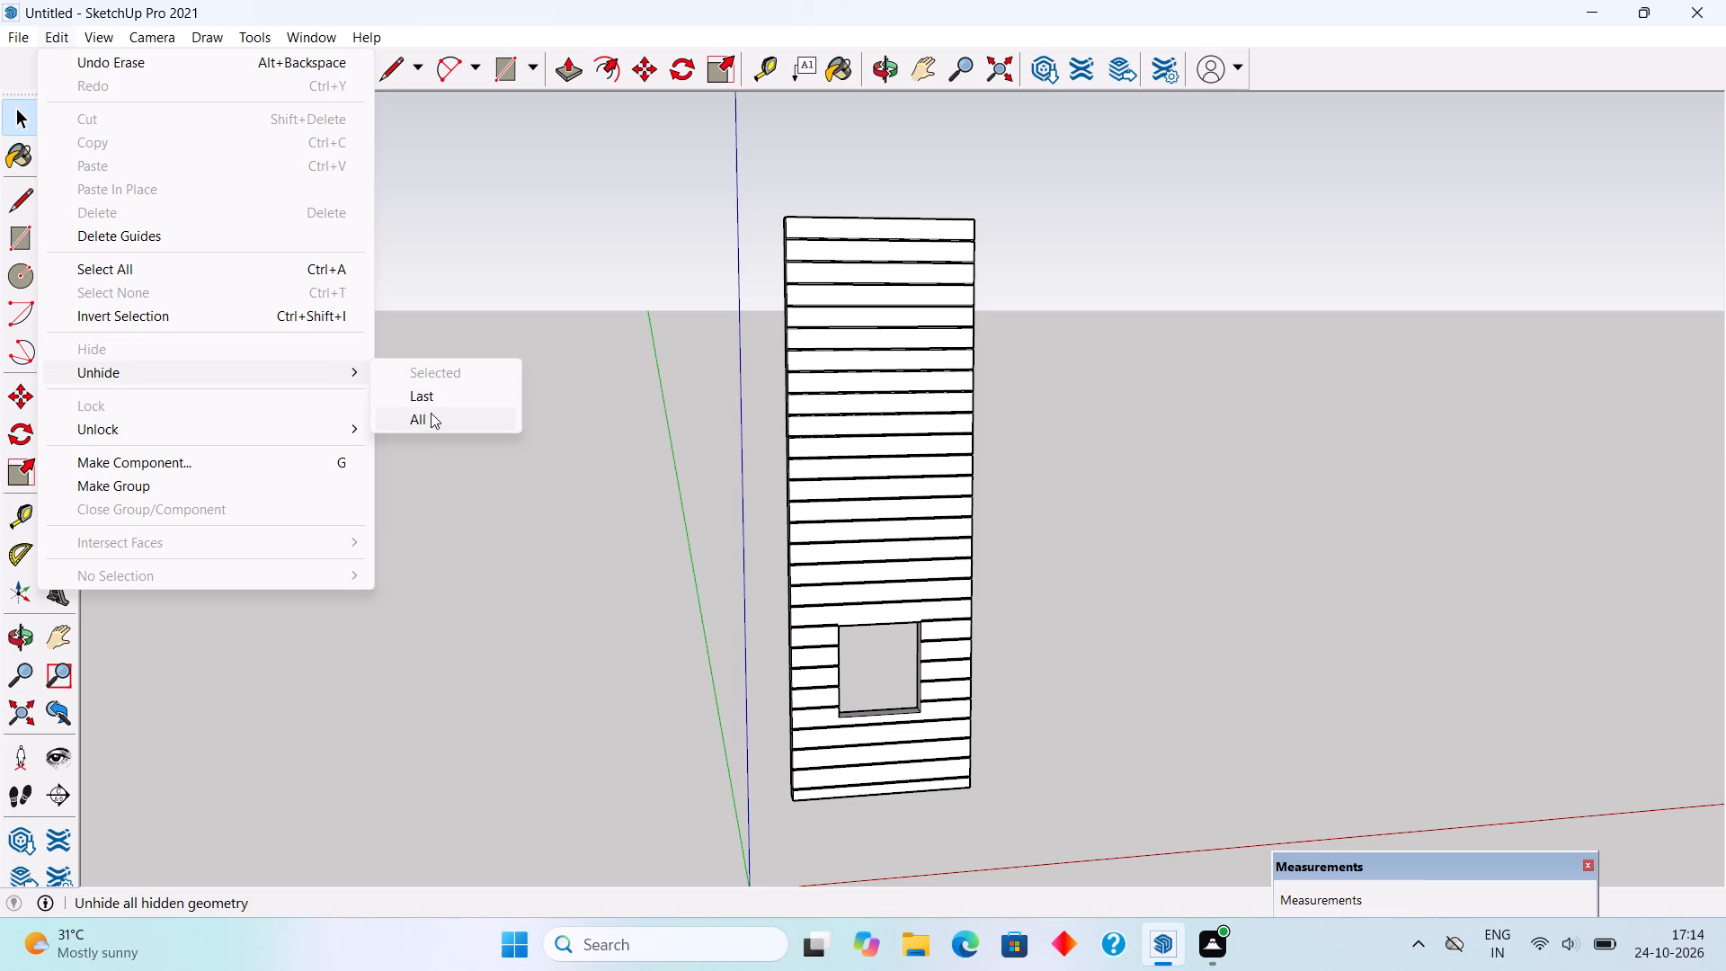
{"action": "left_click", "coordinate": [431, 414]}
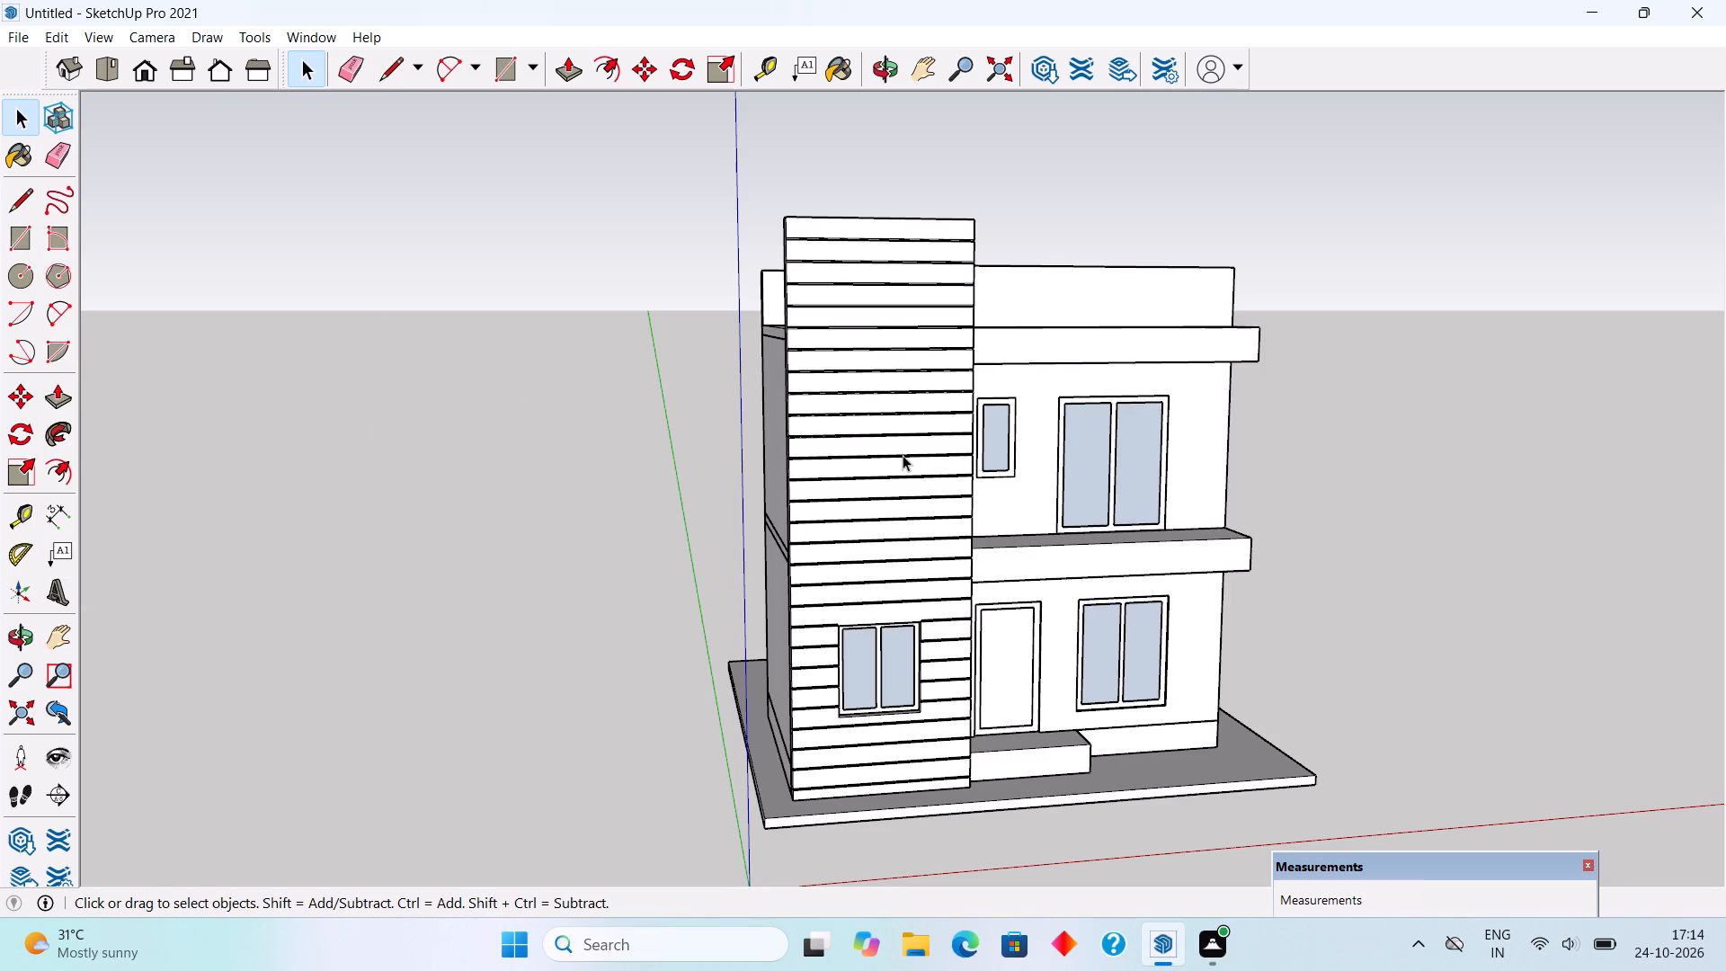
Draw an 8' 9" by 3' 9" rectangle over the top of the tower walls, between their outer corners.
{"action": "scroll", "coordinate": [904, 455], "scroll_direction": "up", "scroll_amount": 2}
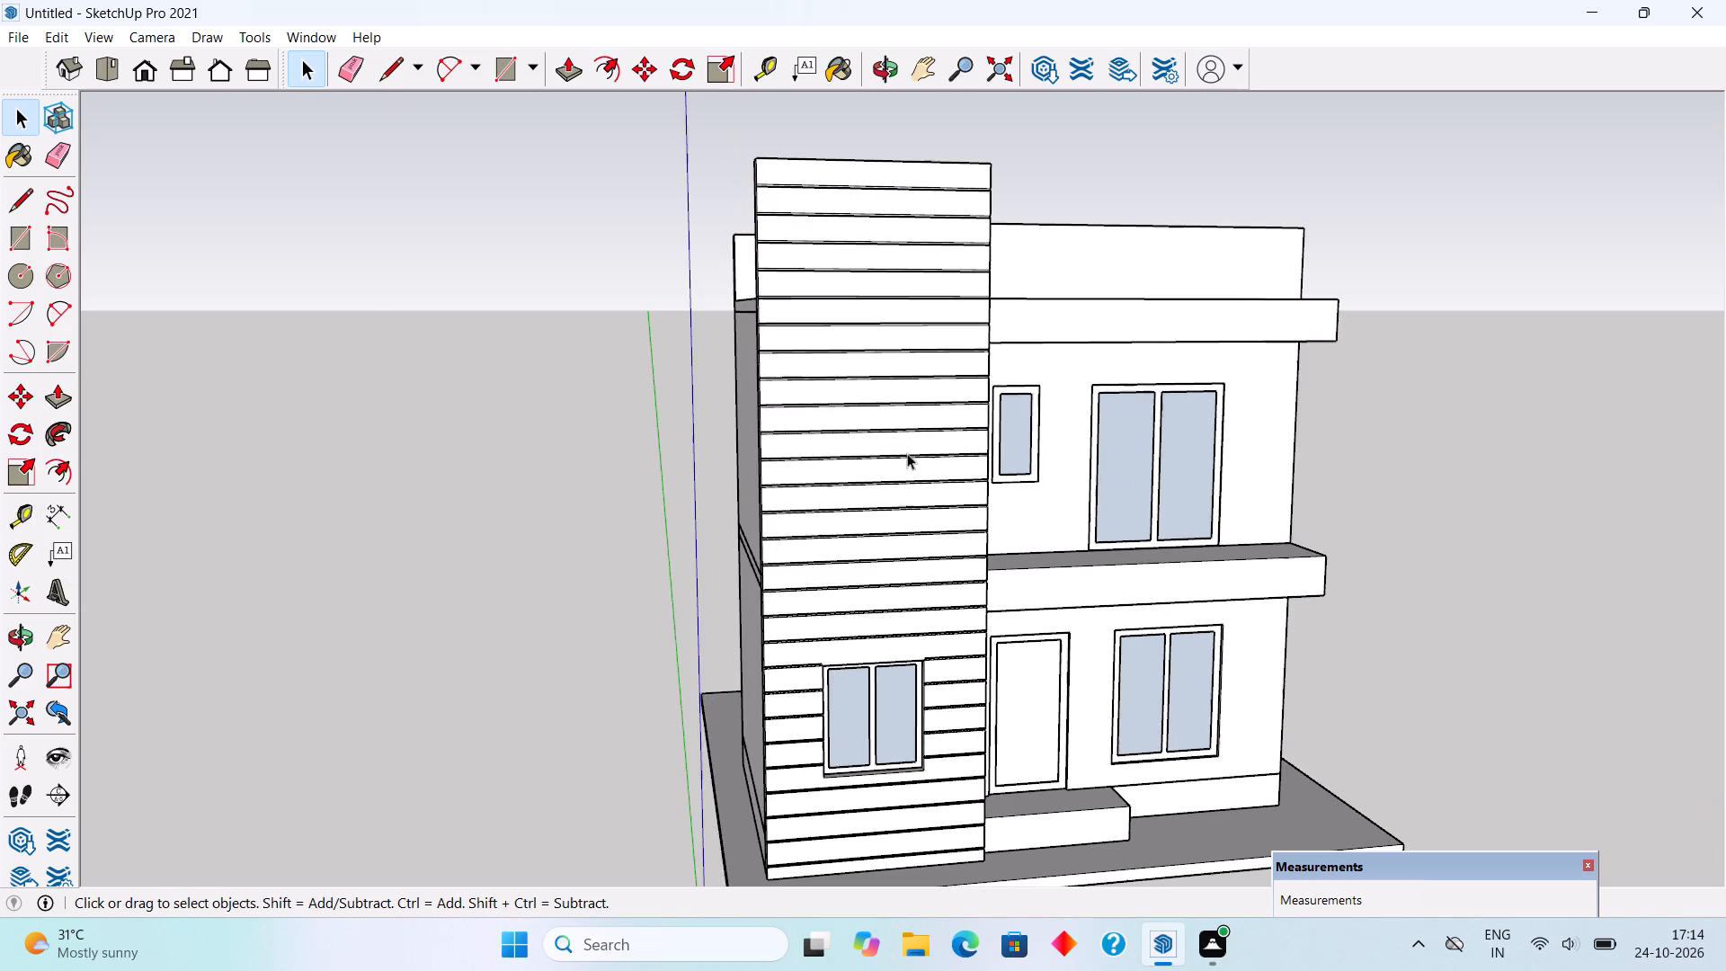
{"action": "middle_click_drag", "start_coordinate": [874, 385], "coordinate": [538, 494]}
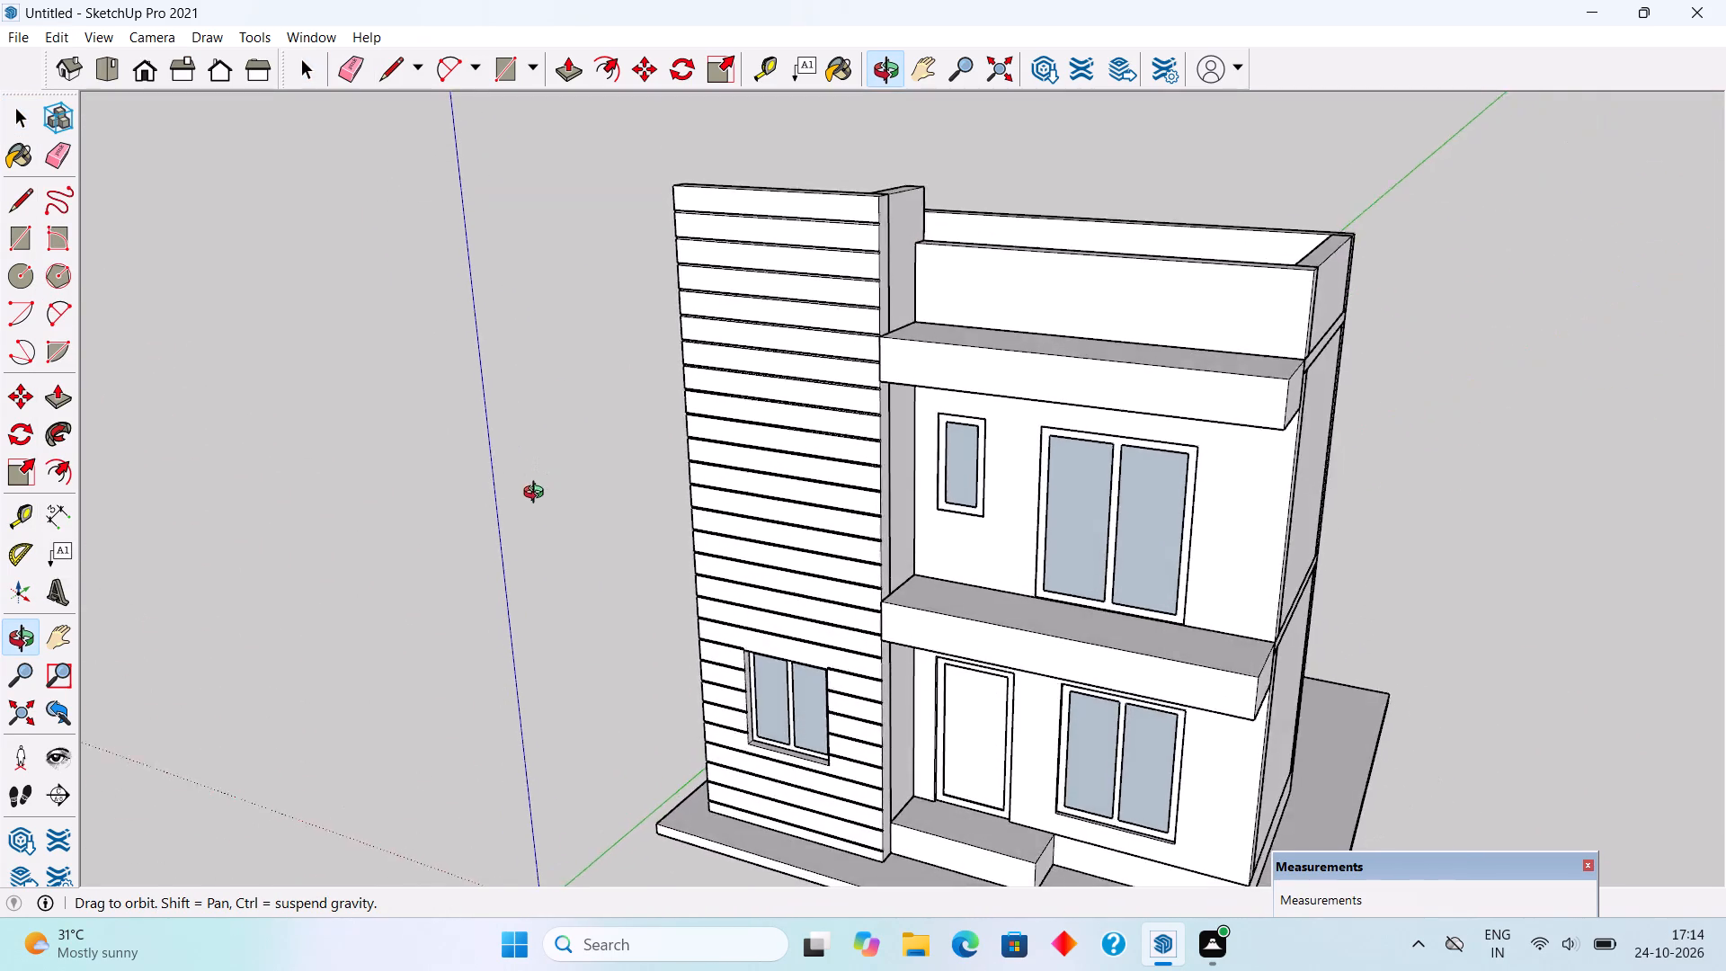
{"action": "middle_click_drag", "start_coordinate": [538, 494], "coordinate": [1385, 752]}
{"action": "middle_click_drag", "start_coordinate": [851, 530], "coordinate": [902, 586]}
{"action": "scroll", "coordinate": [1117, 268], "scroll_direction": "up", "scroll_amount": 4}
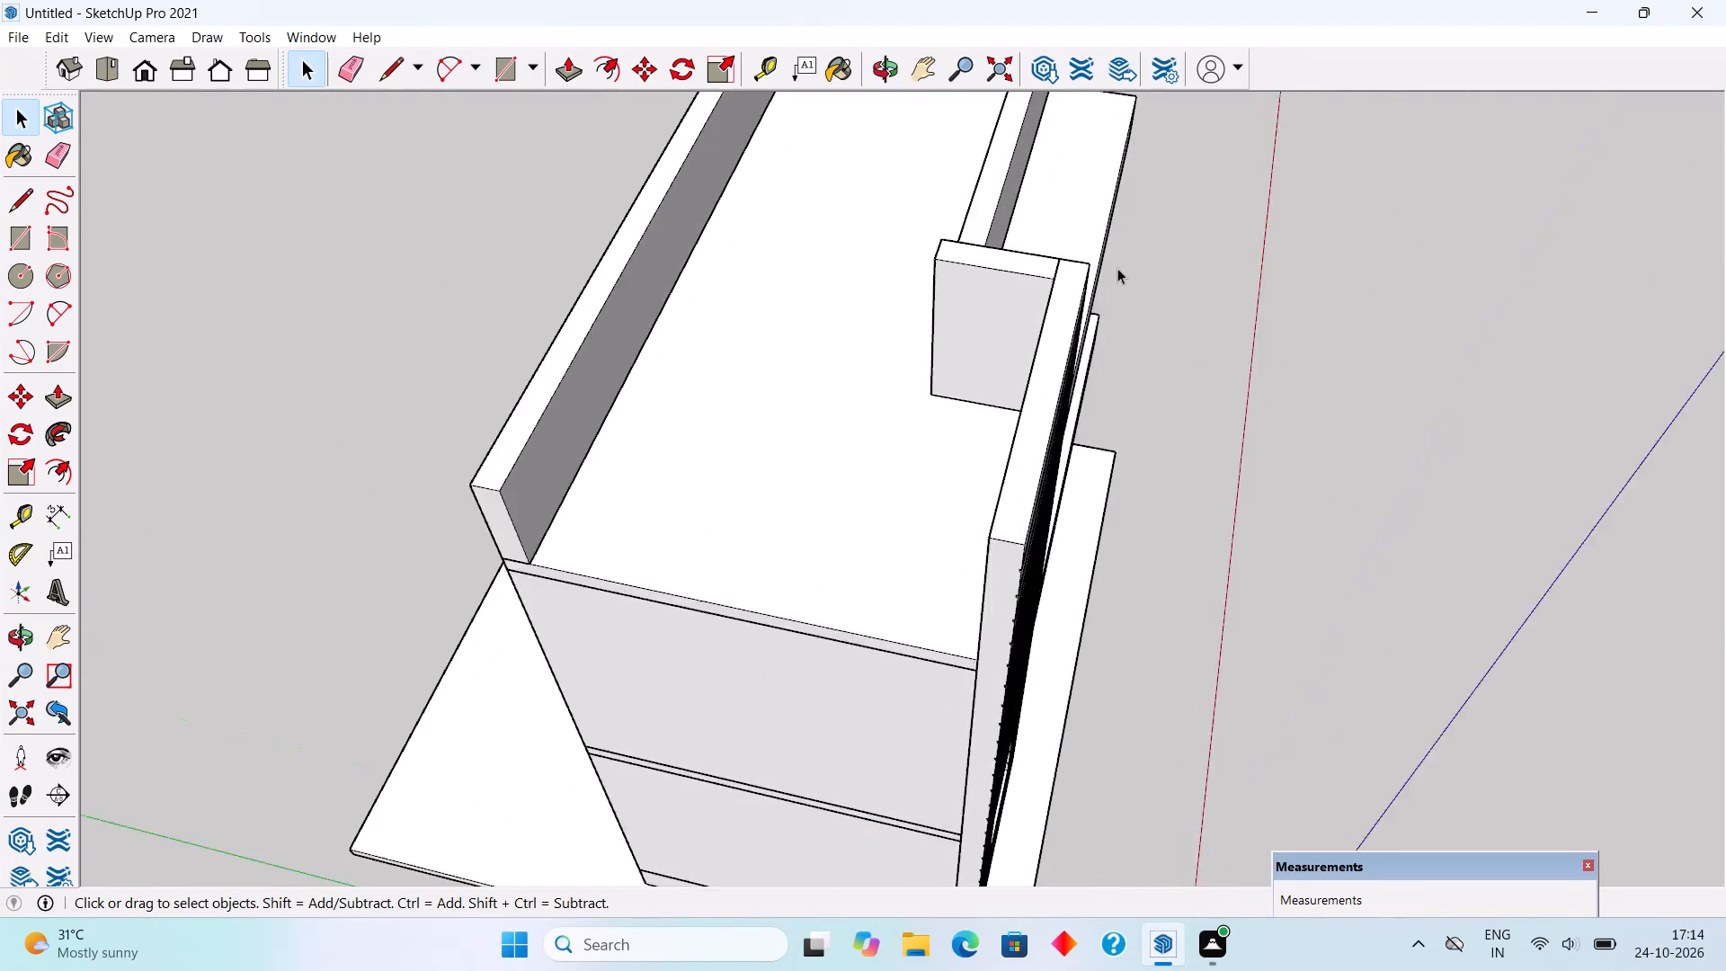
{"action": "scroll", "coordinate": [1090, 288], "scroll_direction": "up", "scroll_amount": 2}
{"action": "key", "text": "r"}
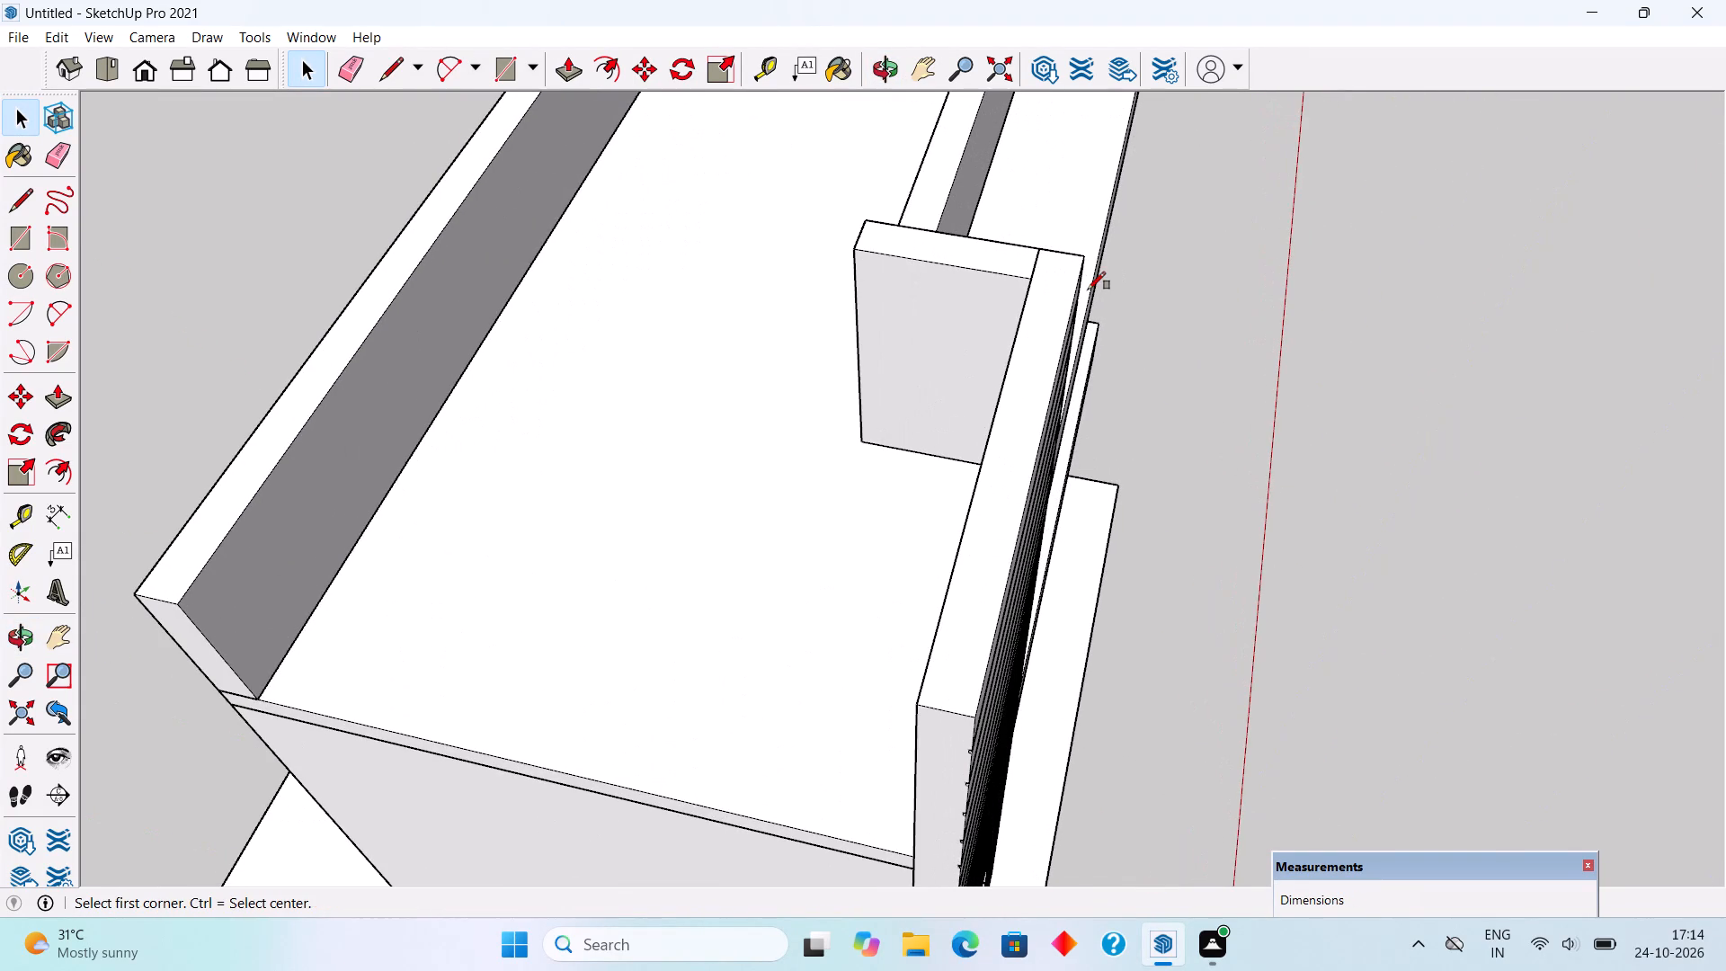
{"action": "left_click", "coordinate": [872, 218]}
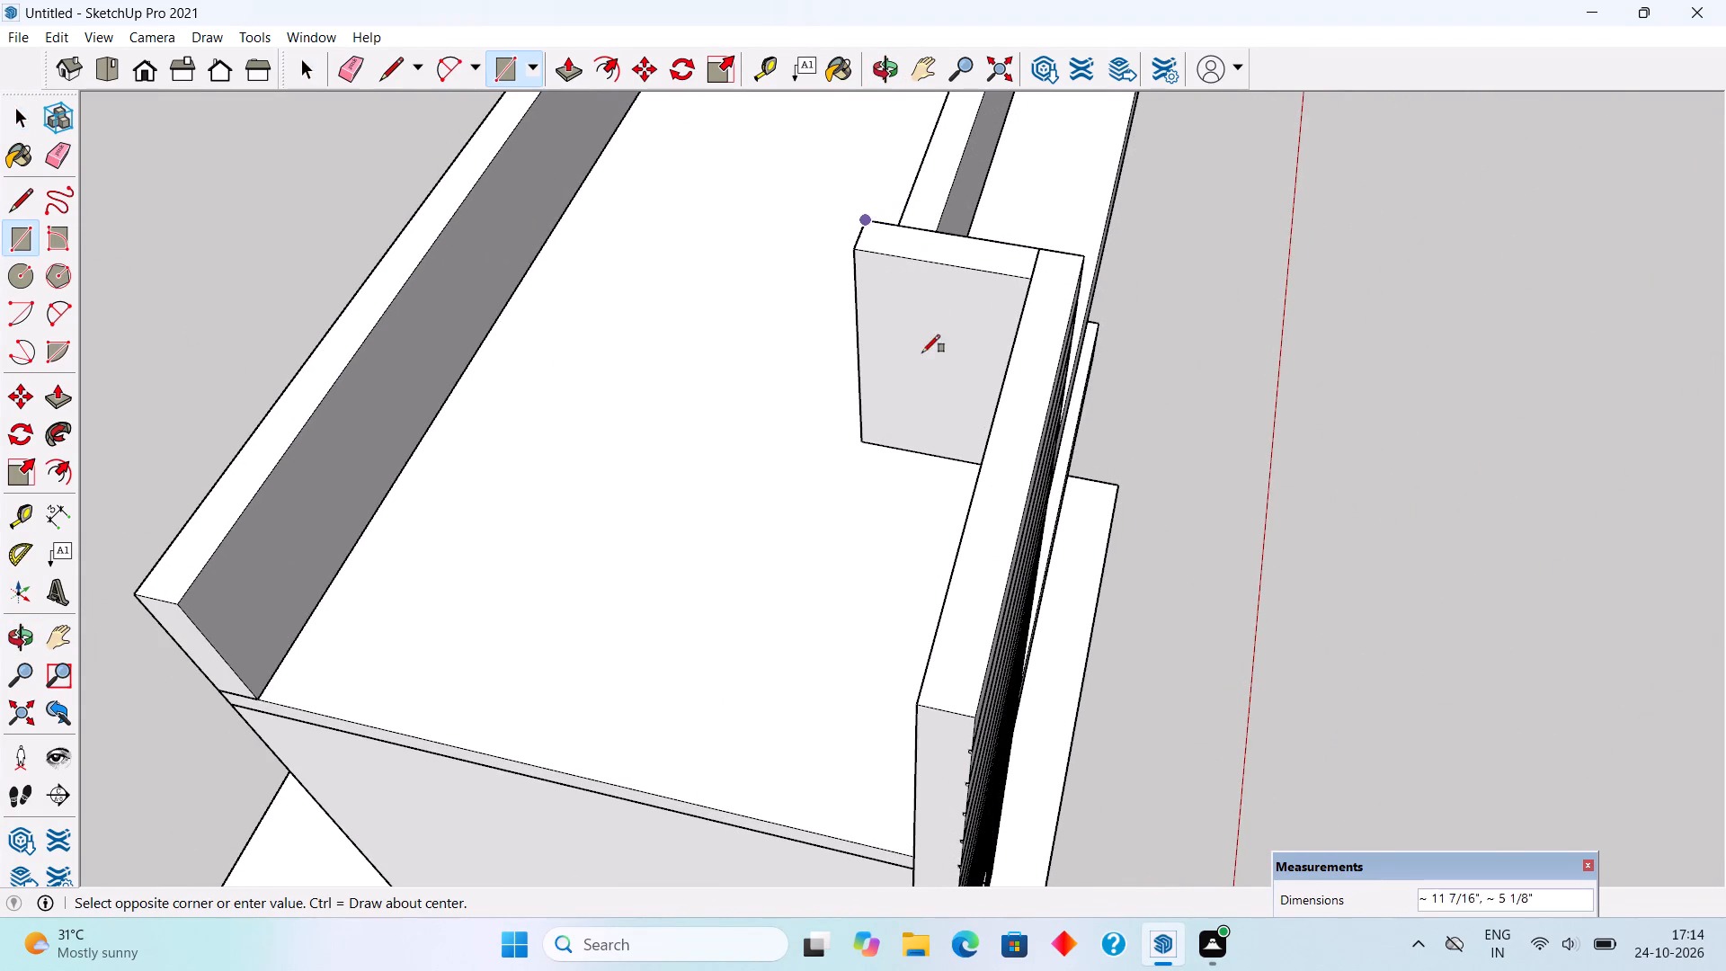
{"action": "left_click", "coordinate": [972, 710]}
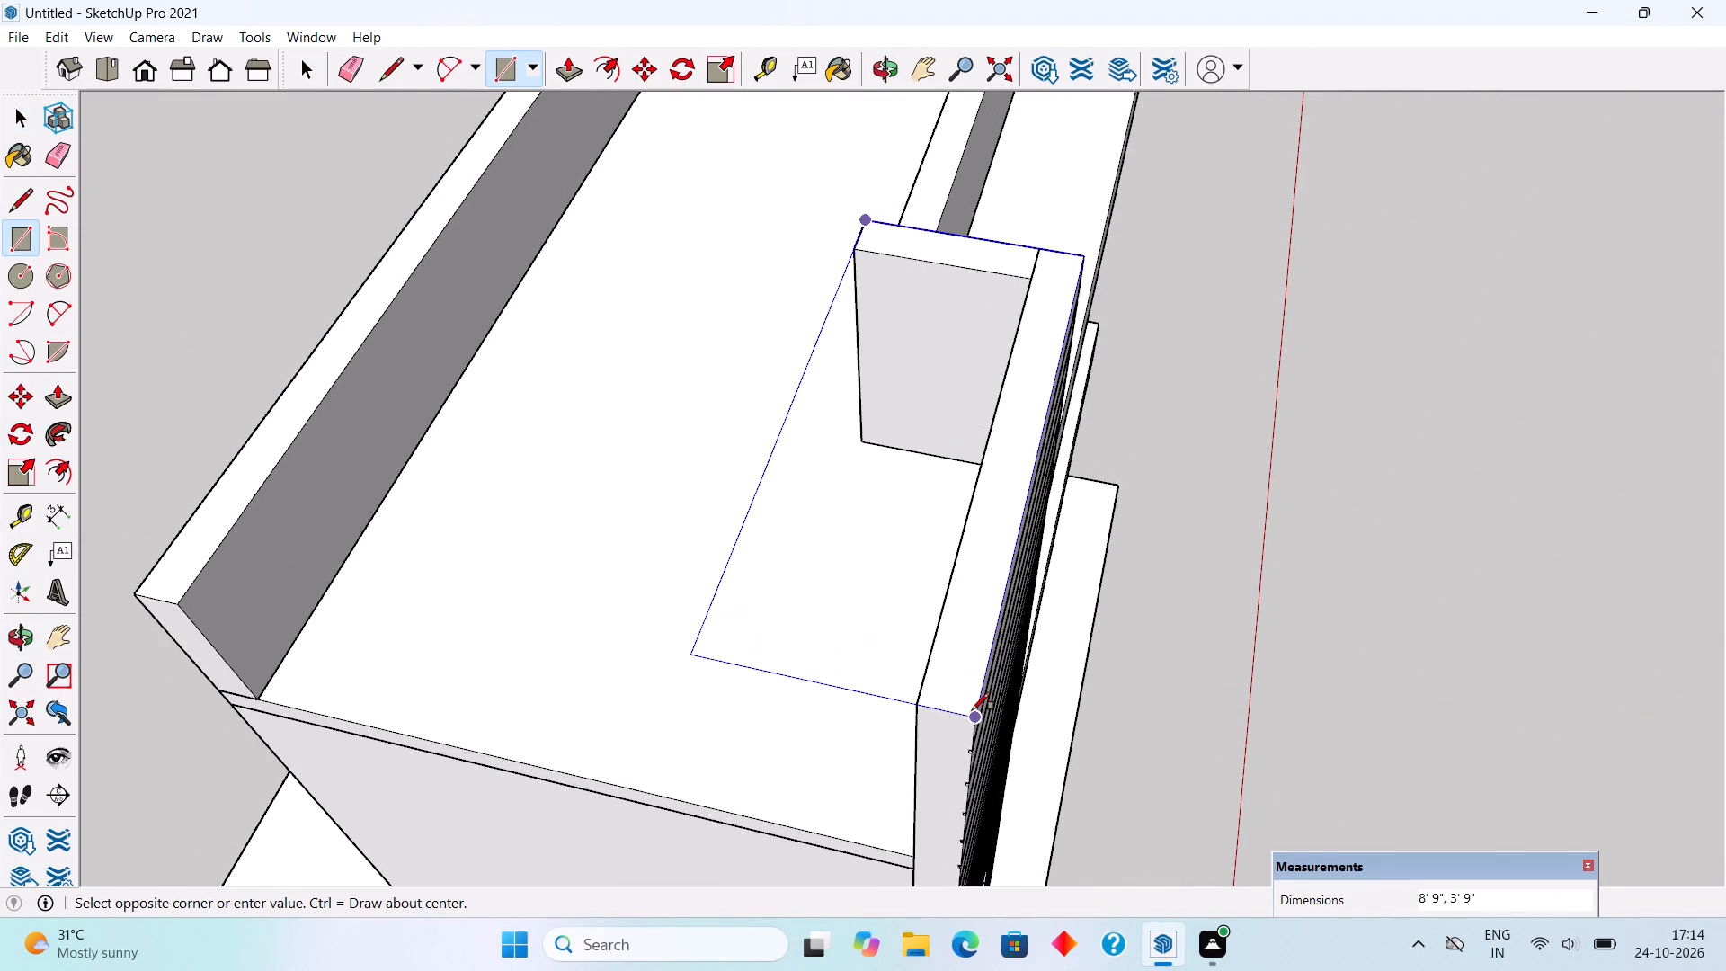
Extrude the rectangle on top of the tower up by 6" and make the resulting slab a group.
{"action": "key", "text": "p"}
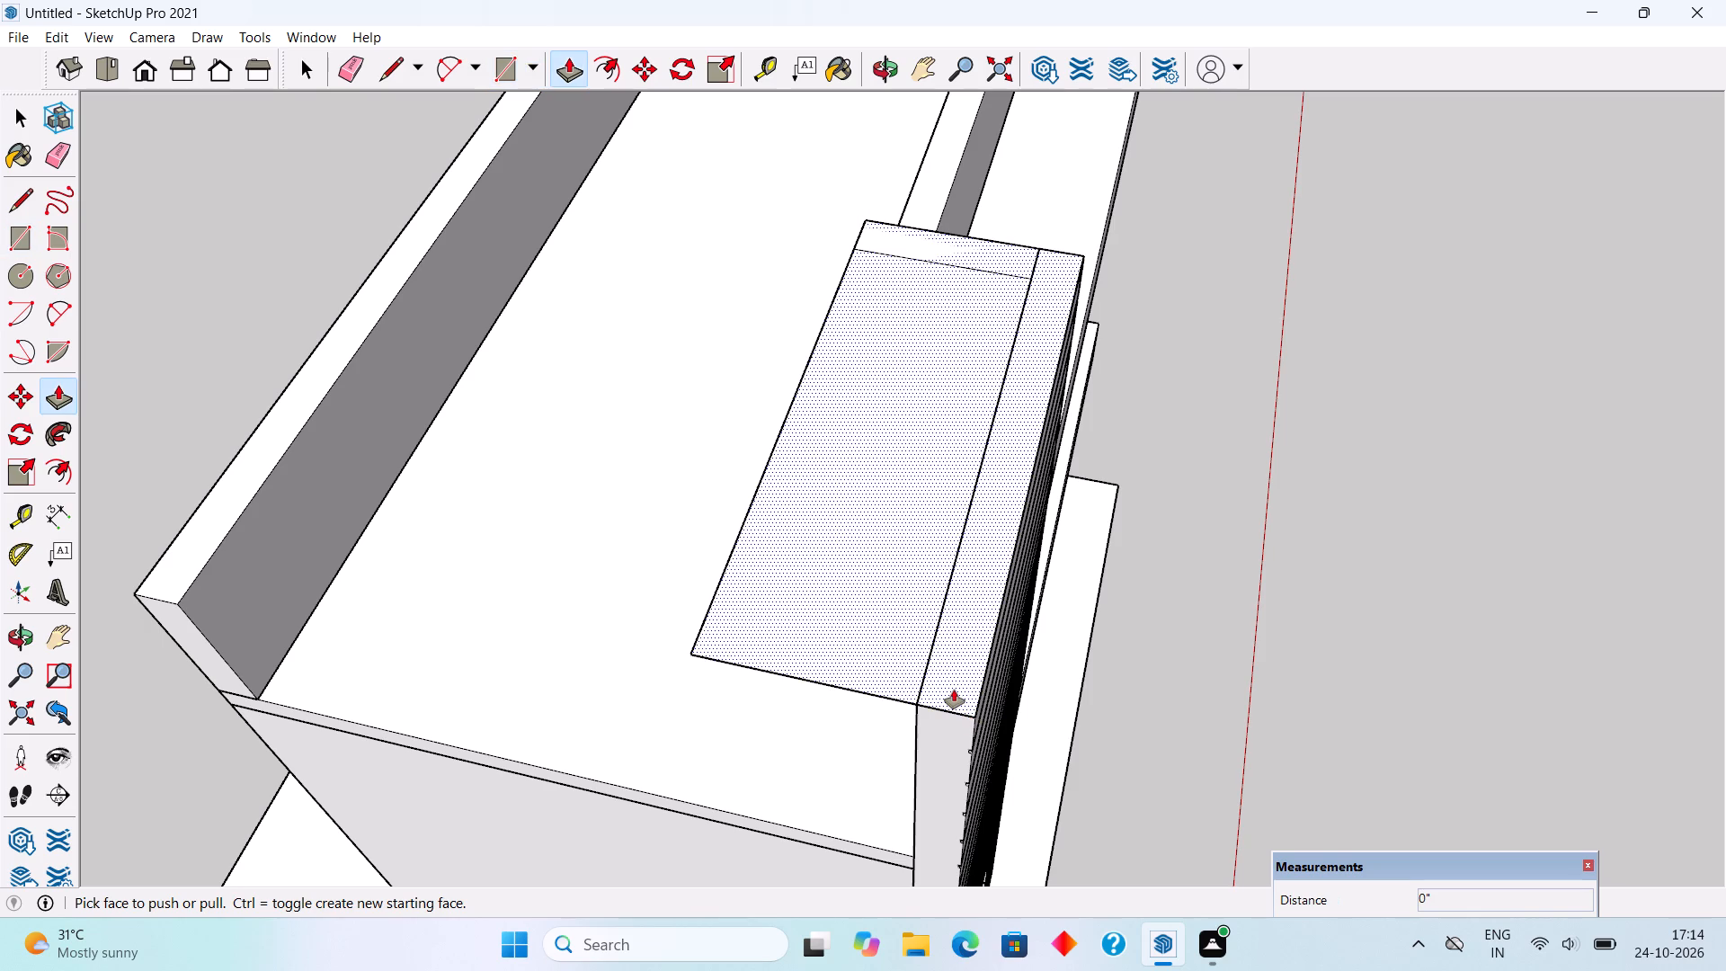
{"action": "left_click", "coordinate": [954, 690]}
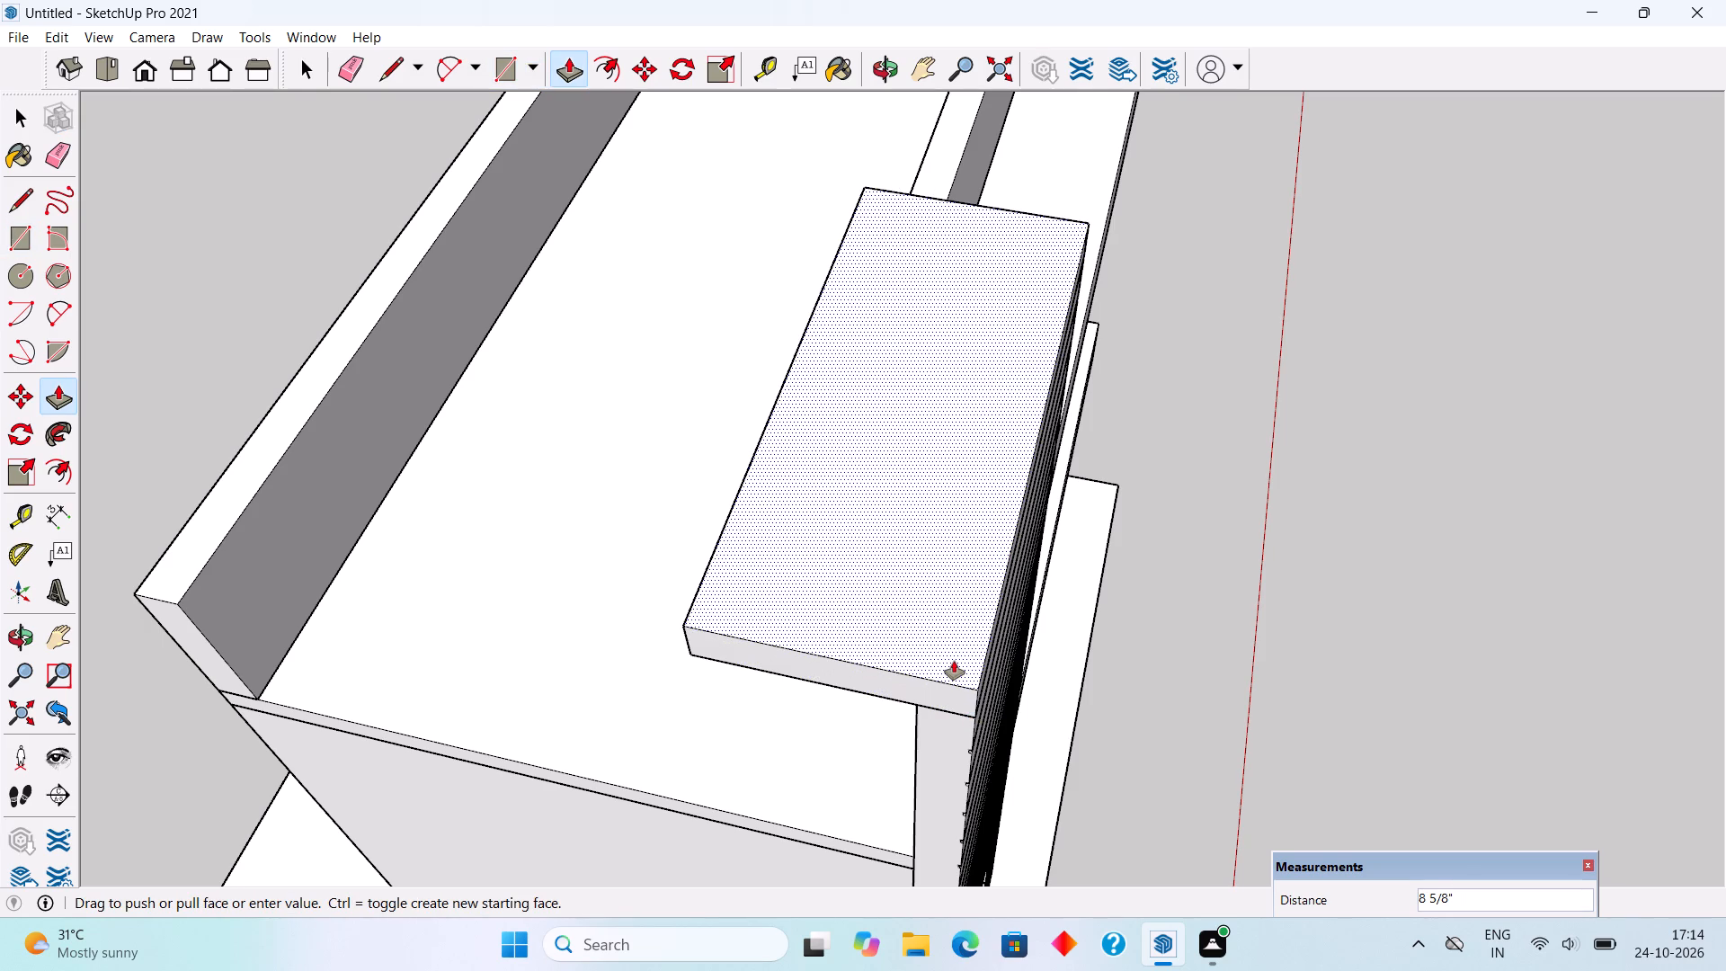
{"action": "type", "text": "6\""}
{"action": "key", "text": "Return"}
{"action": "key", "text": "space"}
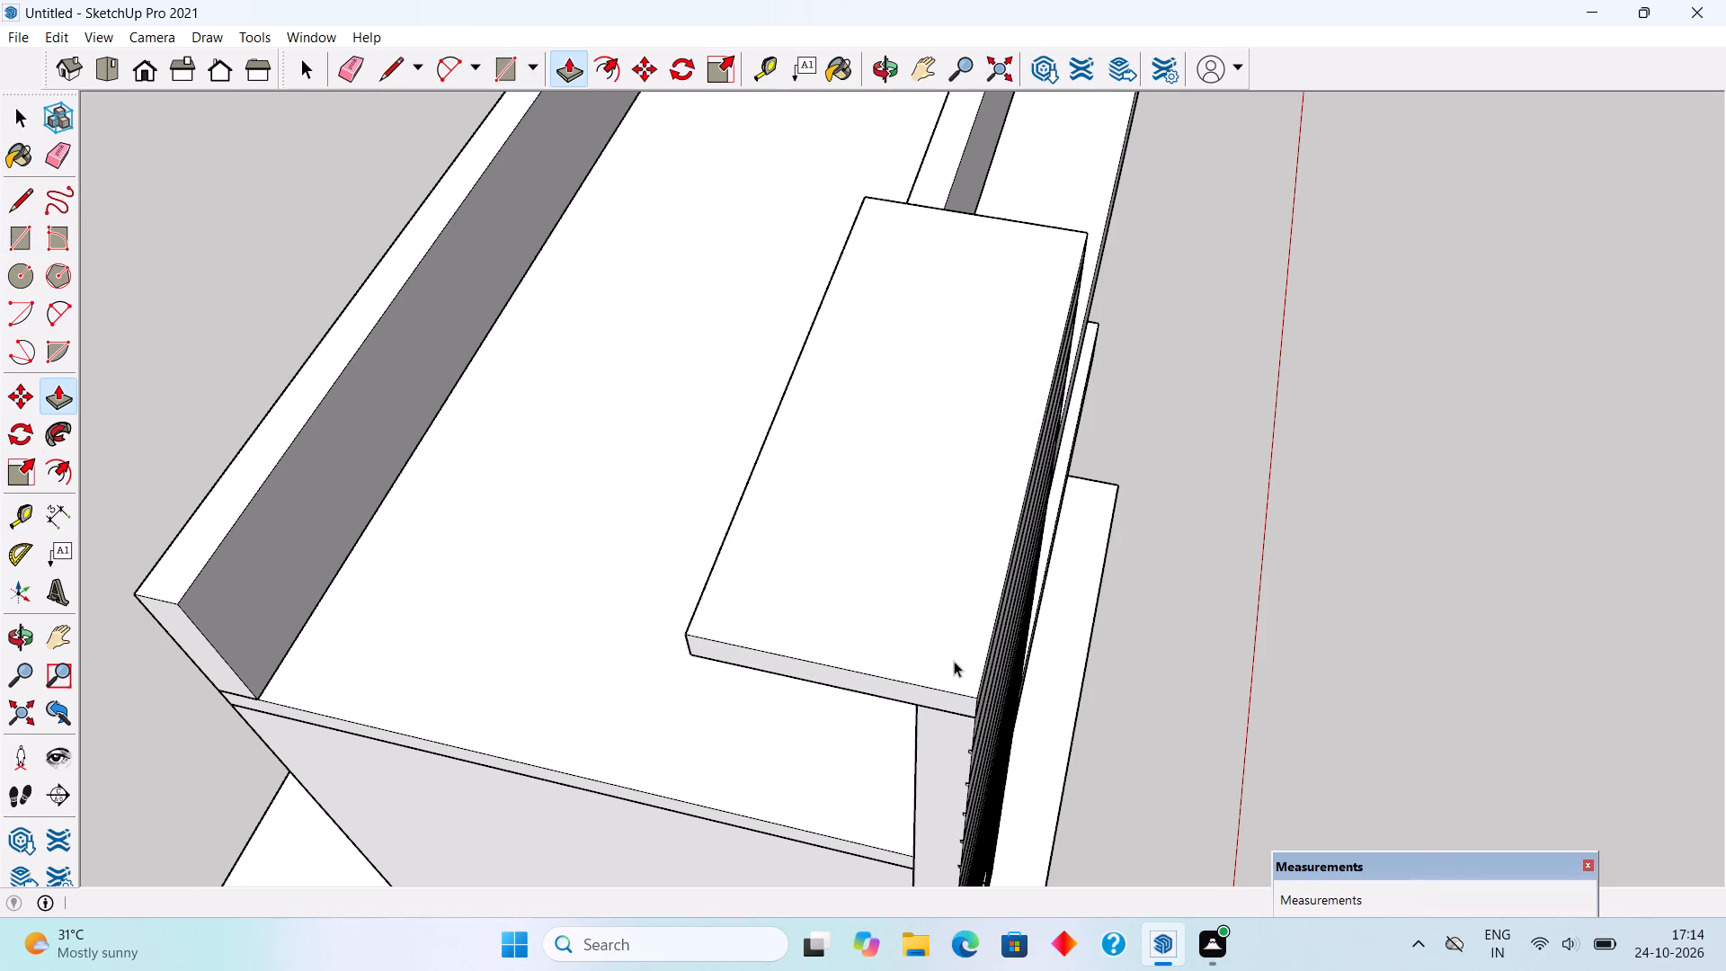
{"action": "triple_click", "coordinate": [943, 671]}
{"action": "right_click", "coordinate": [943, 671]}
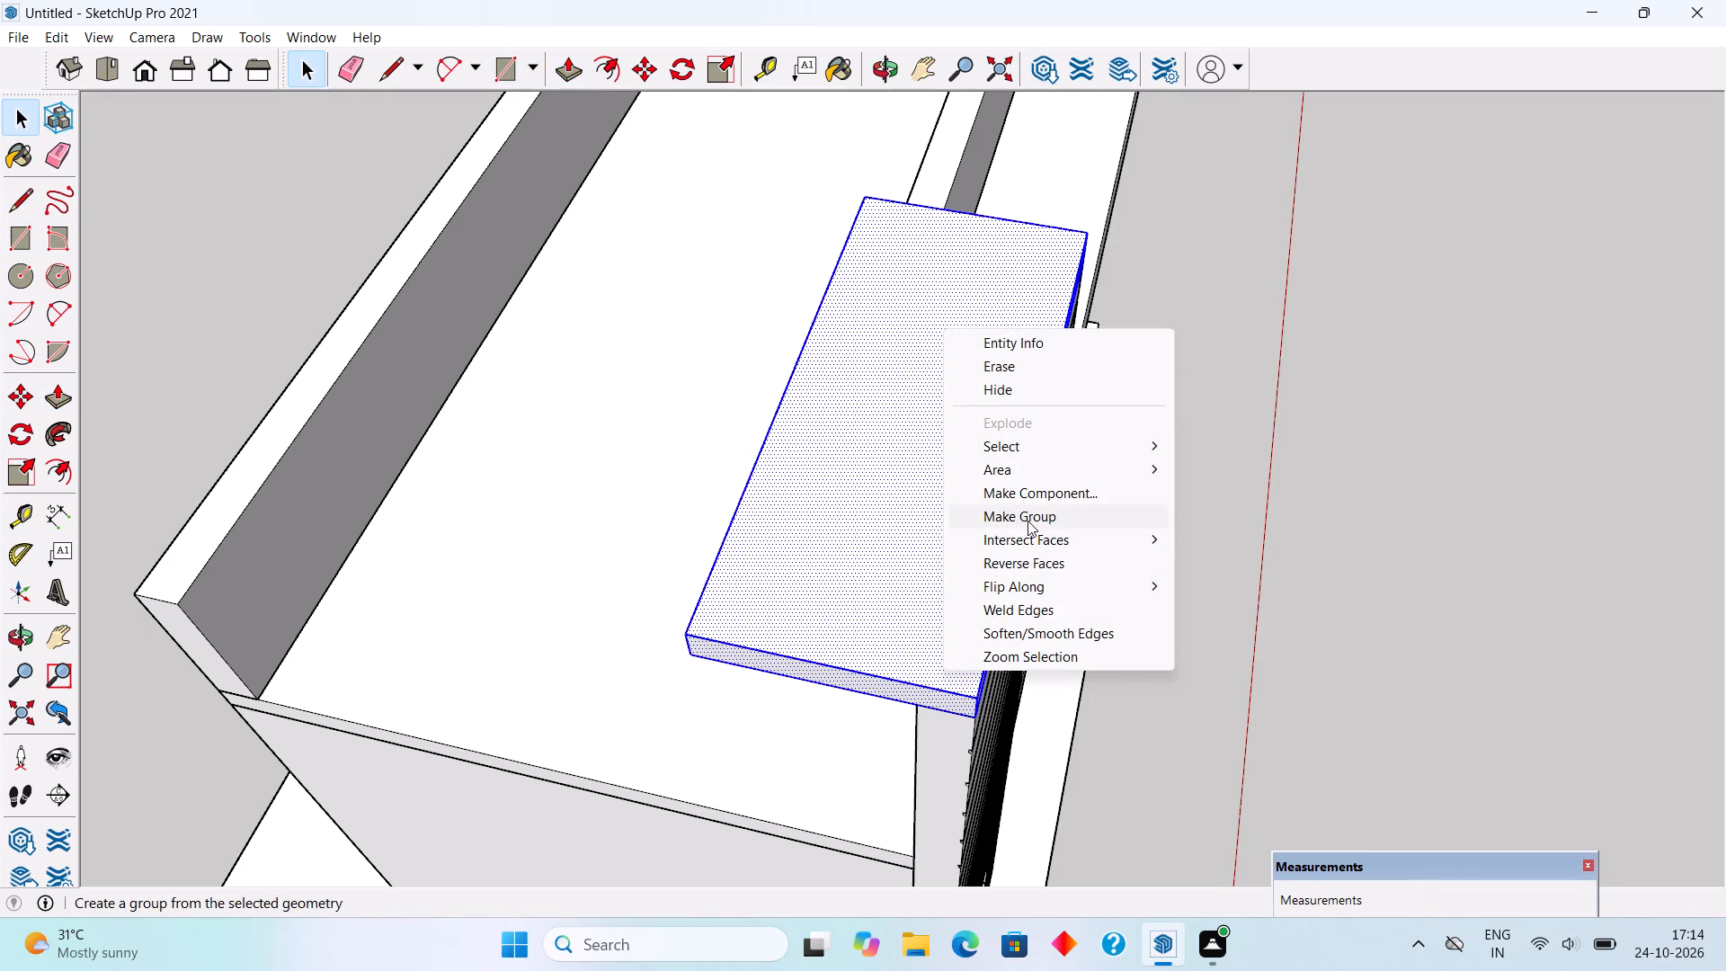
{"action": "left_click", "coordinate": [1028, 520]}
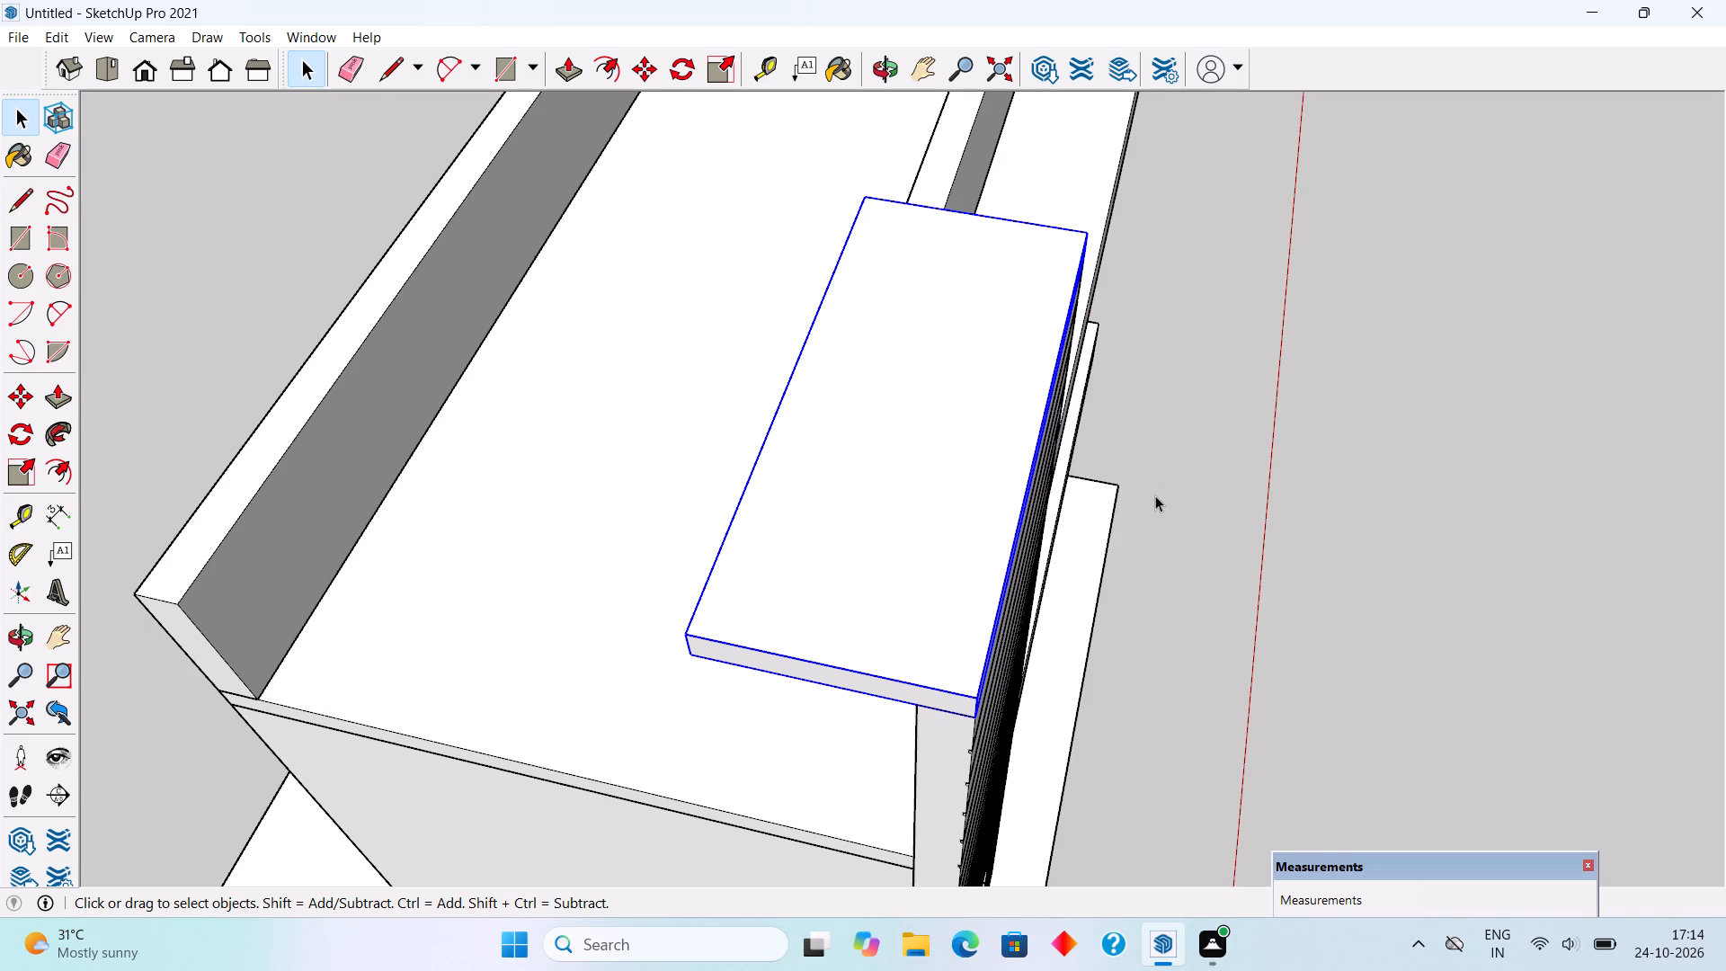
Delete the grouped slab from the top of the tower.
{"action": "scroll", "coordinate": [1152, 495], "scroll_direction": "down", "scroll_amount": 4}
{"action": "middle_click_drag", "start_coordinate": [1075, 532], "coordinate": [990, 514]}
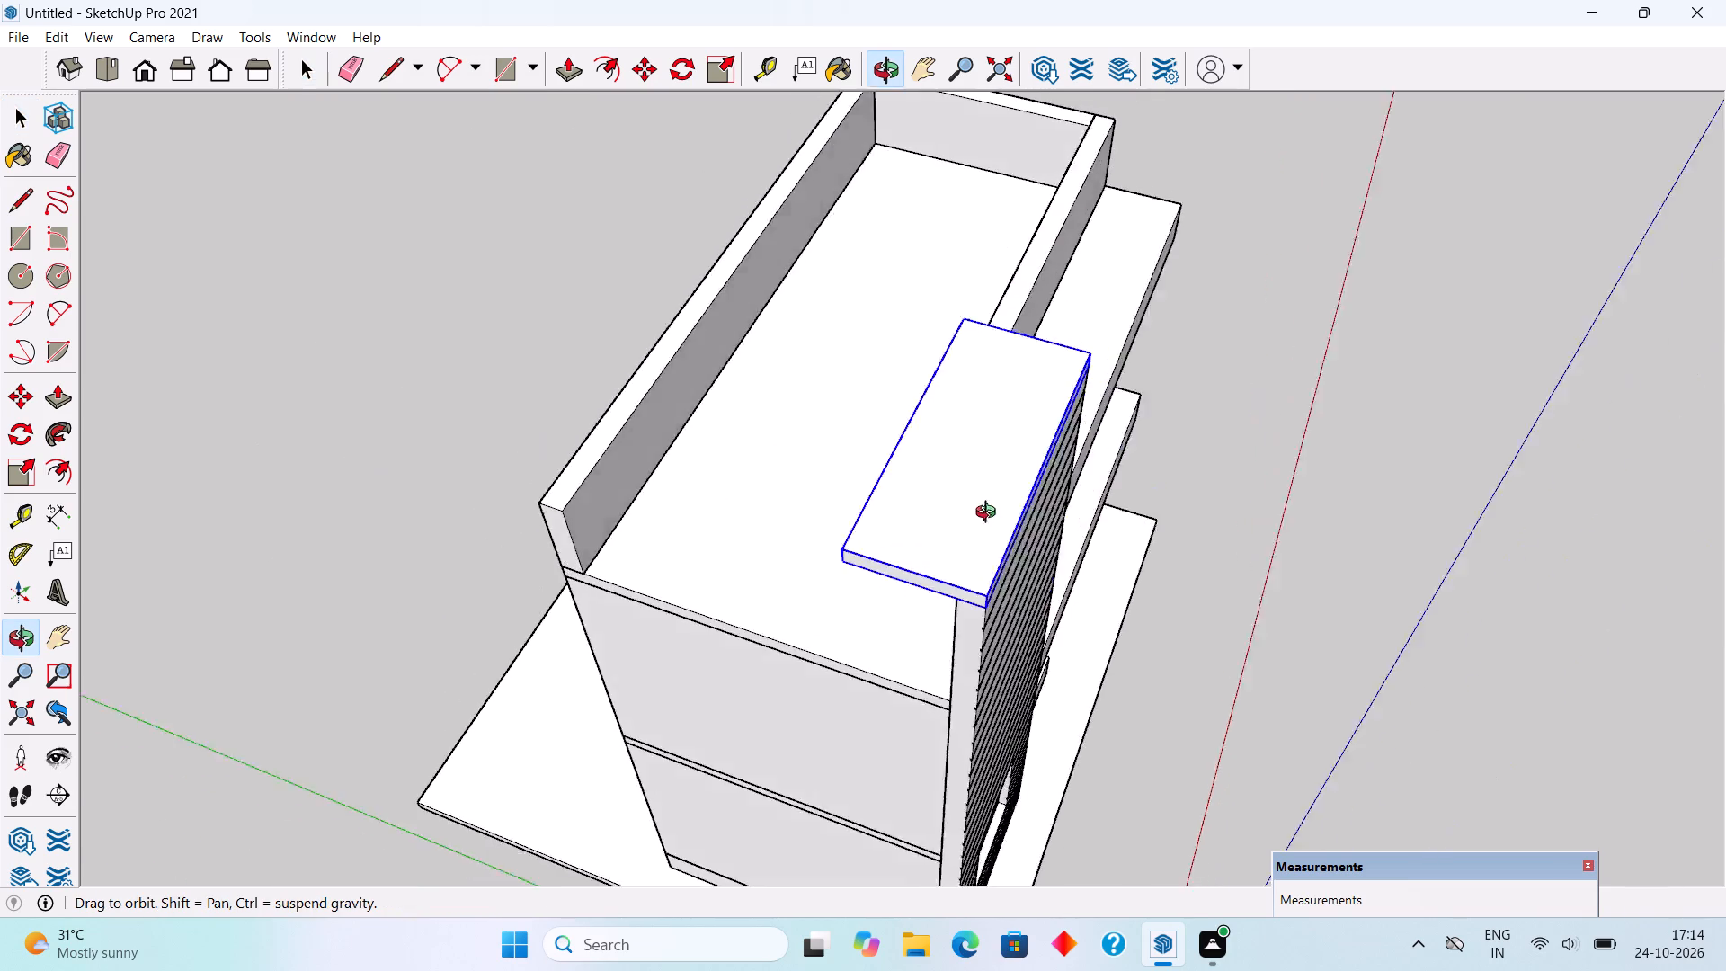
{"action": "middle_click_drag", "start_coordinate": [990, 514], "coordinate": [547, 292]}
{"action": "scroll", "coordinate": [601, 274], "scroll_direction": "down", "scroll_amount": 5}
{"action": "middle_click_drag", "start_coordinate": [746, 583], "coordinate": [735, 487]}
{"action": "scroll", "coordinate": [735, 487], "scroll_direction": "up", "scroll_amount": 3}
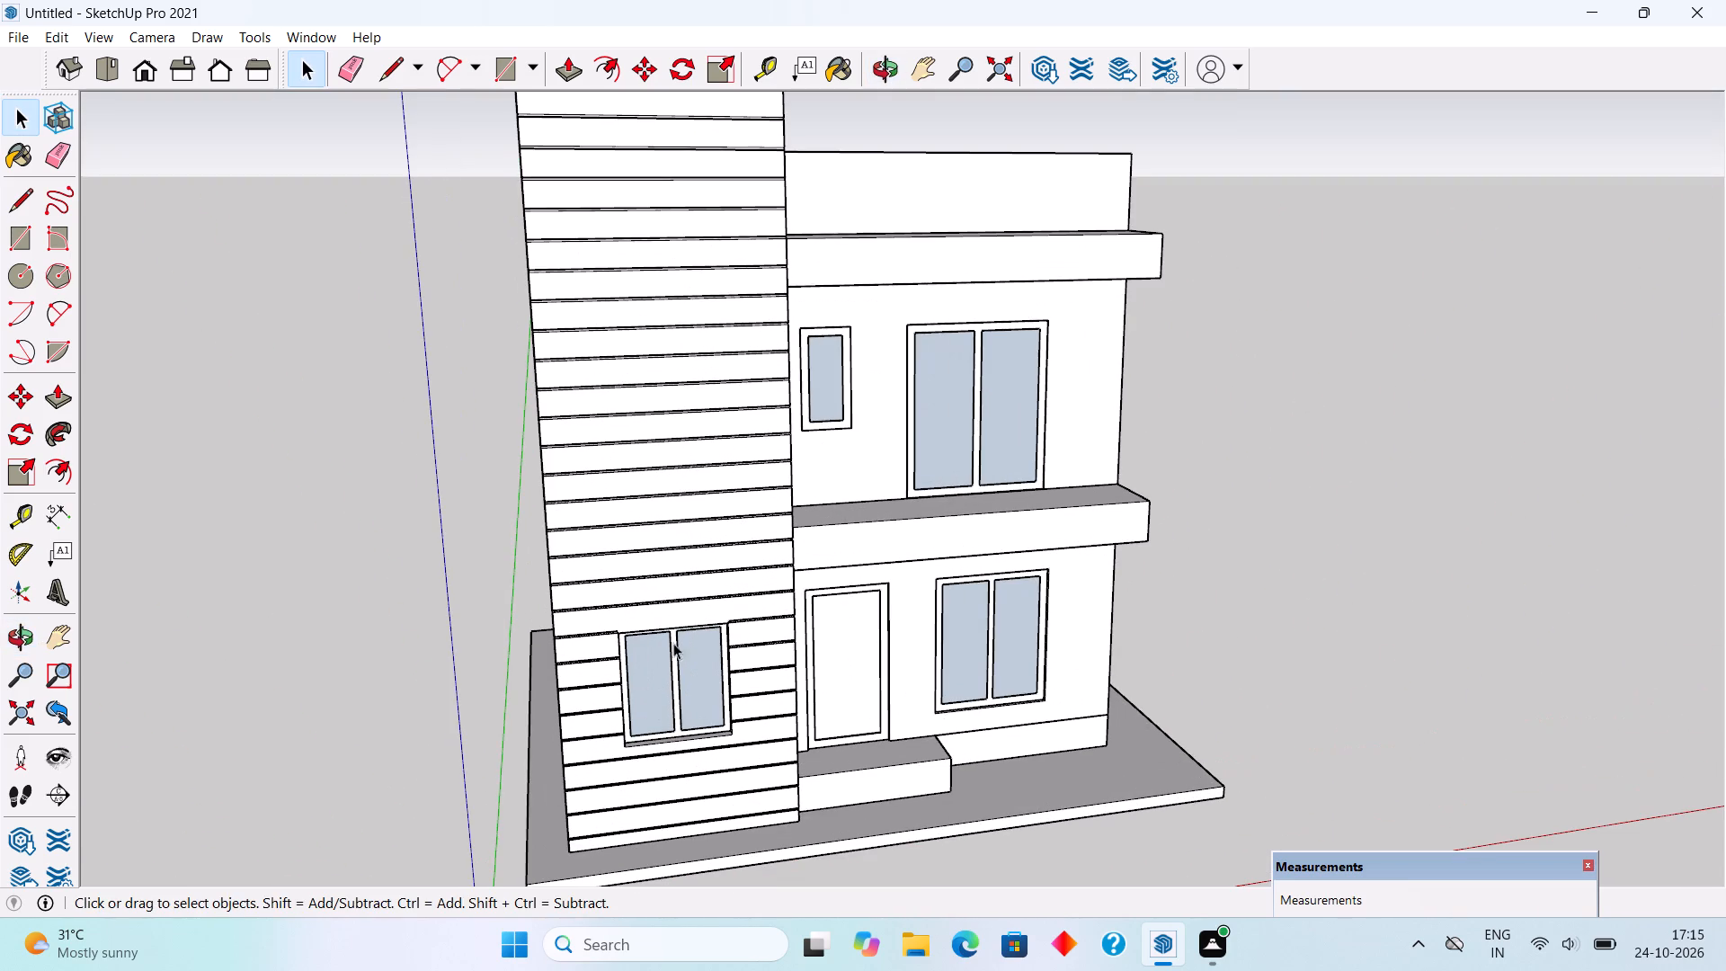
{"action": "middle_click_drag", "start_coordinate": [693, 728], "coordinate": [690, 788]}
{"action": "scroll", "coordinate": [690, 790], "scroll_direction": "down", "scroll_amount": 2}
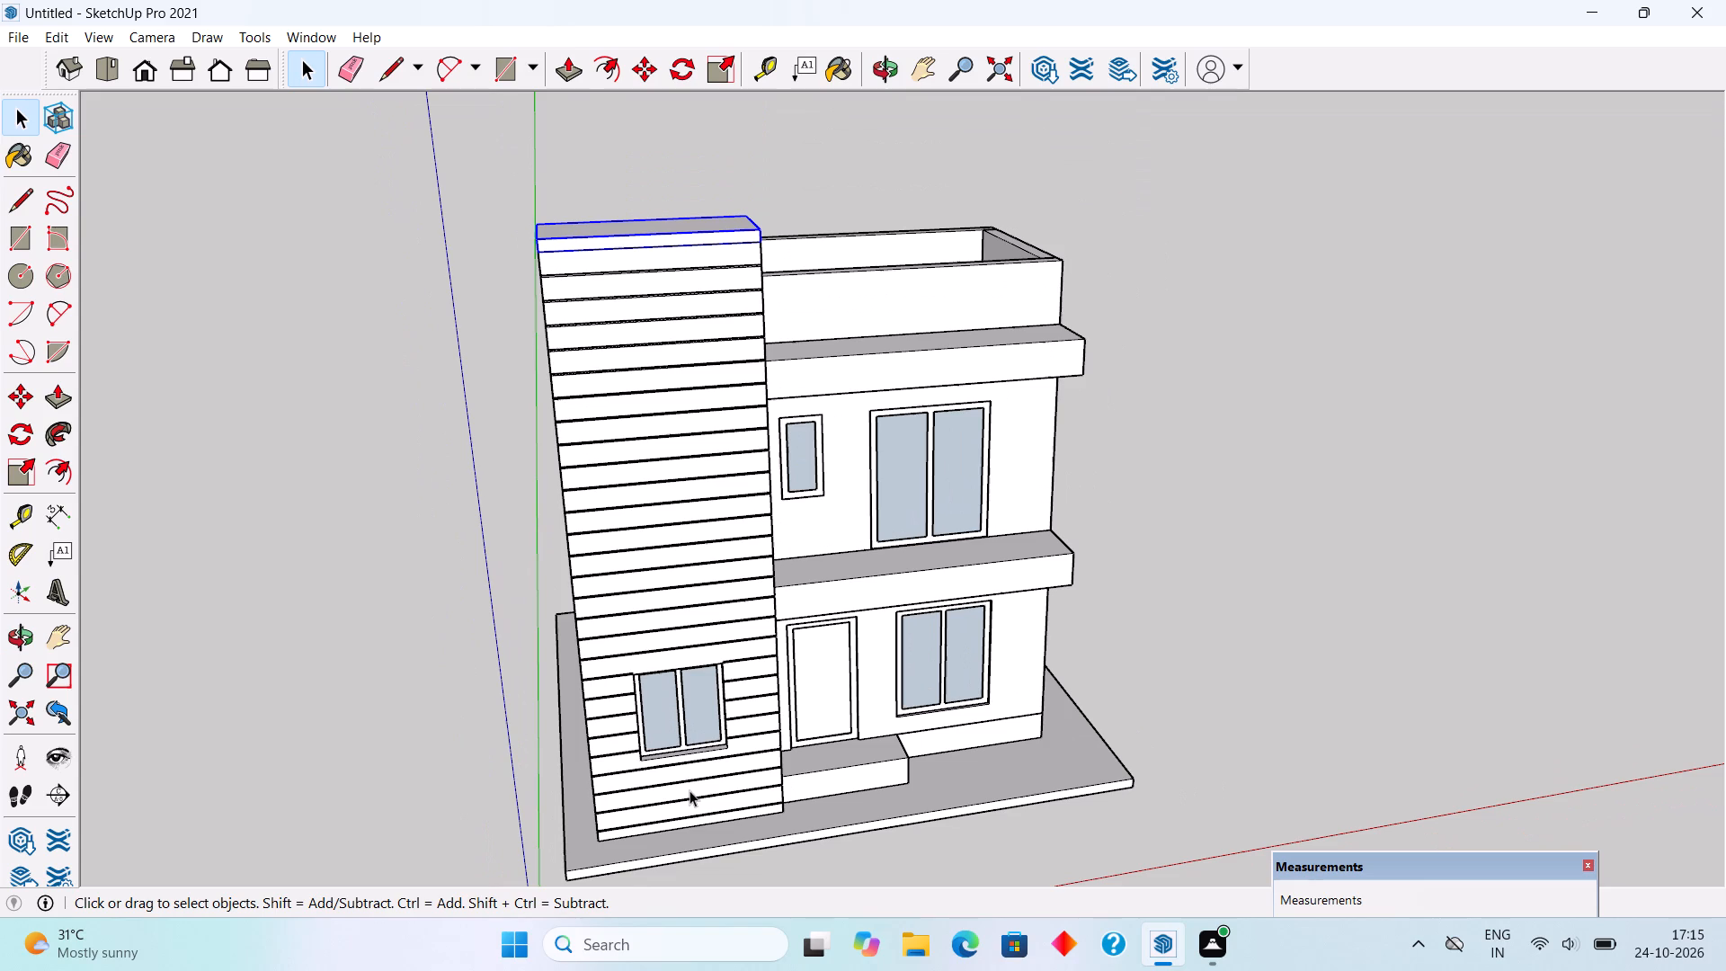
{"action": "scroll", "coordinate": [772, 655], "scroll_direction": "up", "scroll_amount": 3}
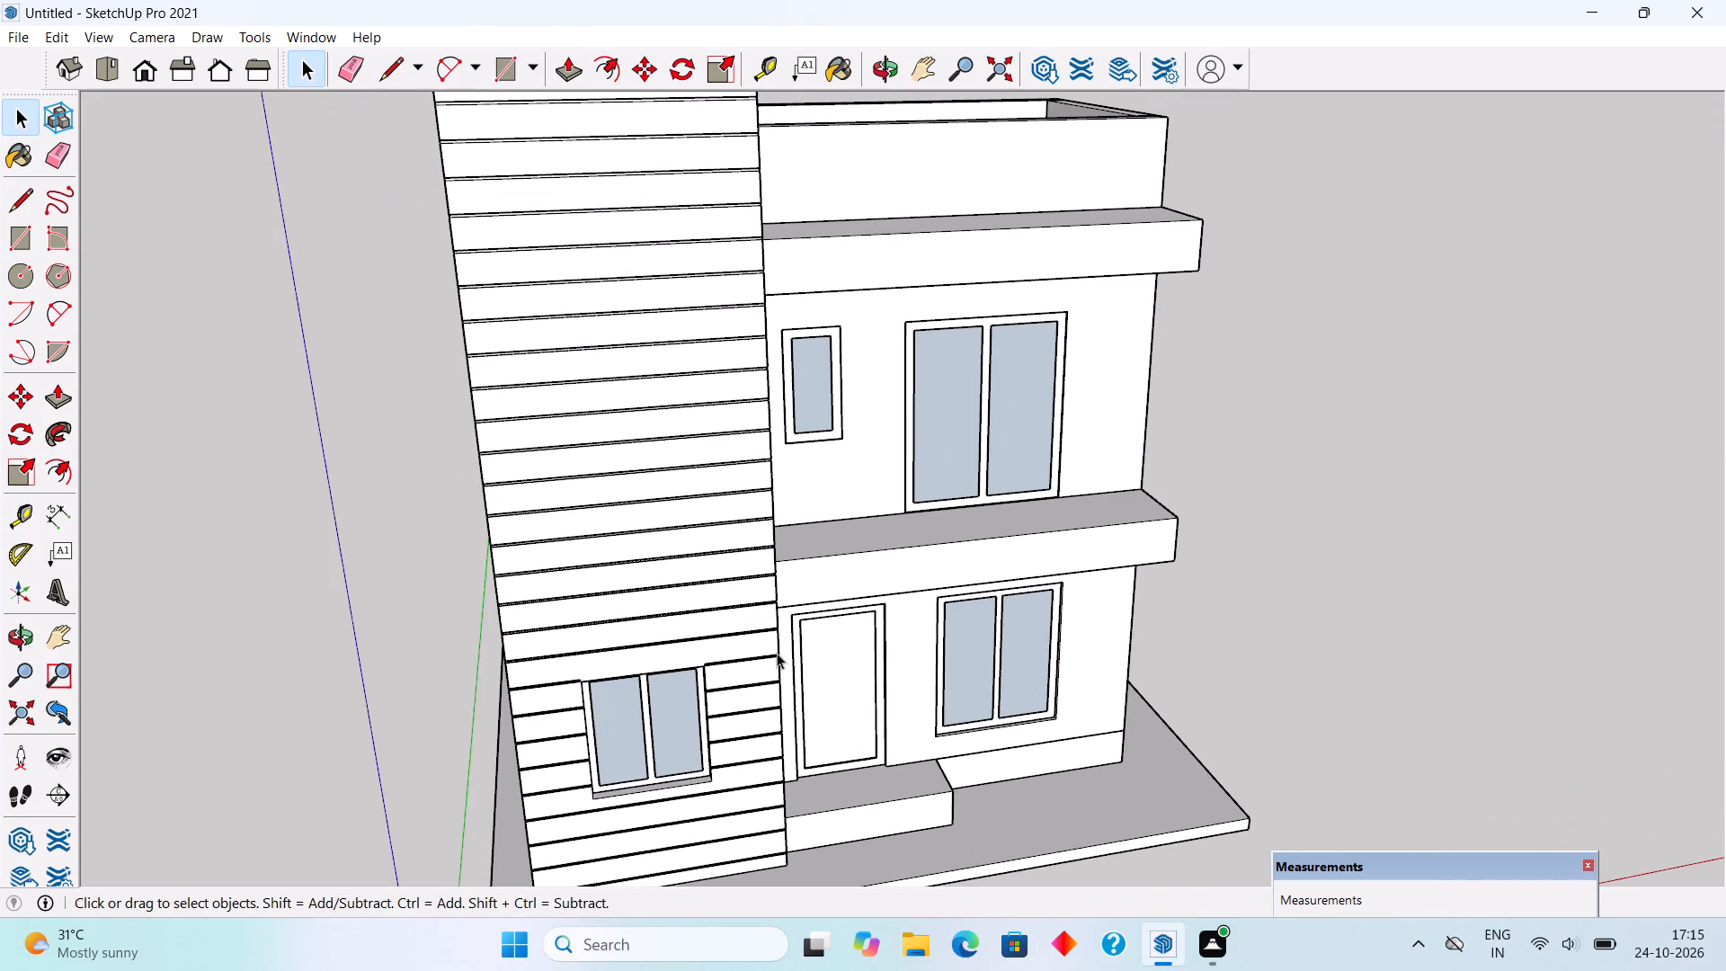
{"action": "scroll", "coordinate": [718, 646], "scroll_direction": "down", "scroll_amount": 3}
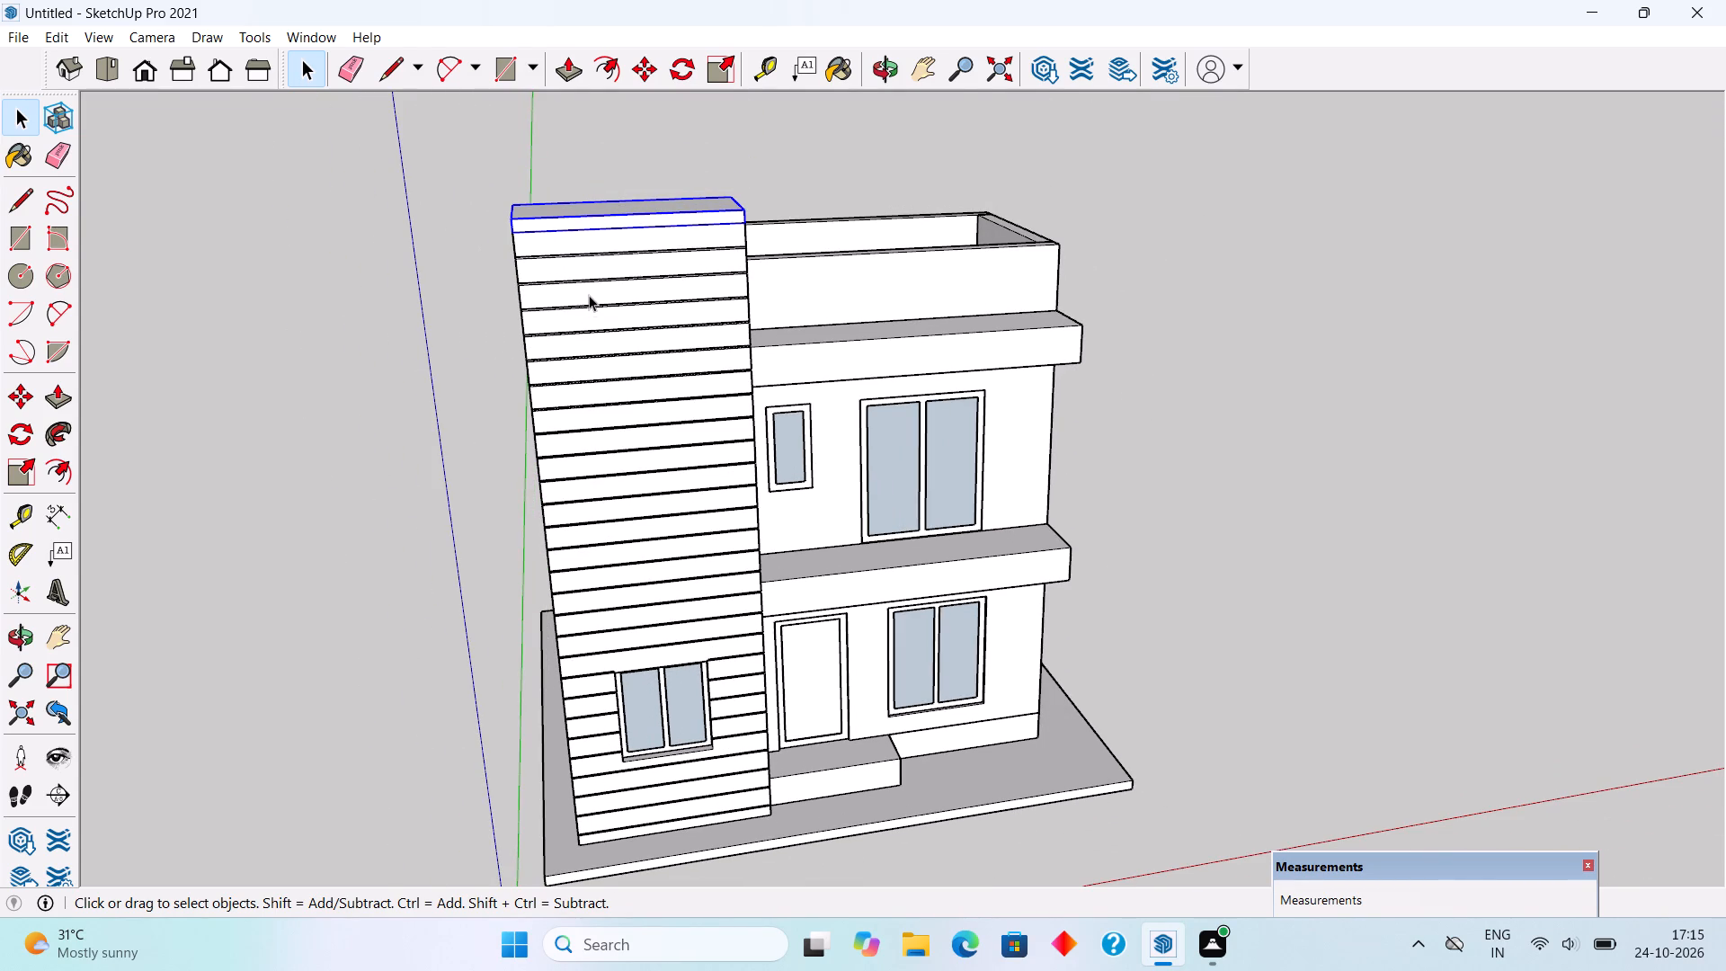
{"action": "key", "text": "Delete"}
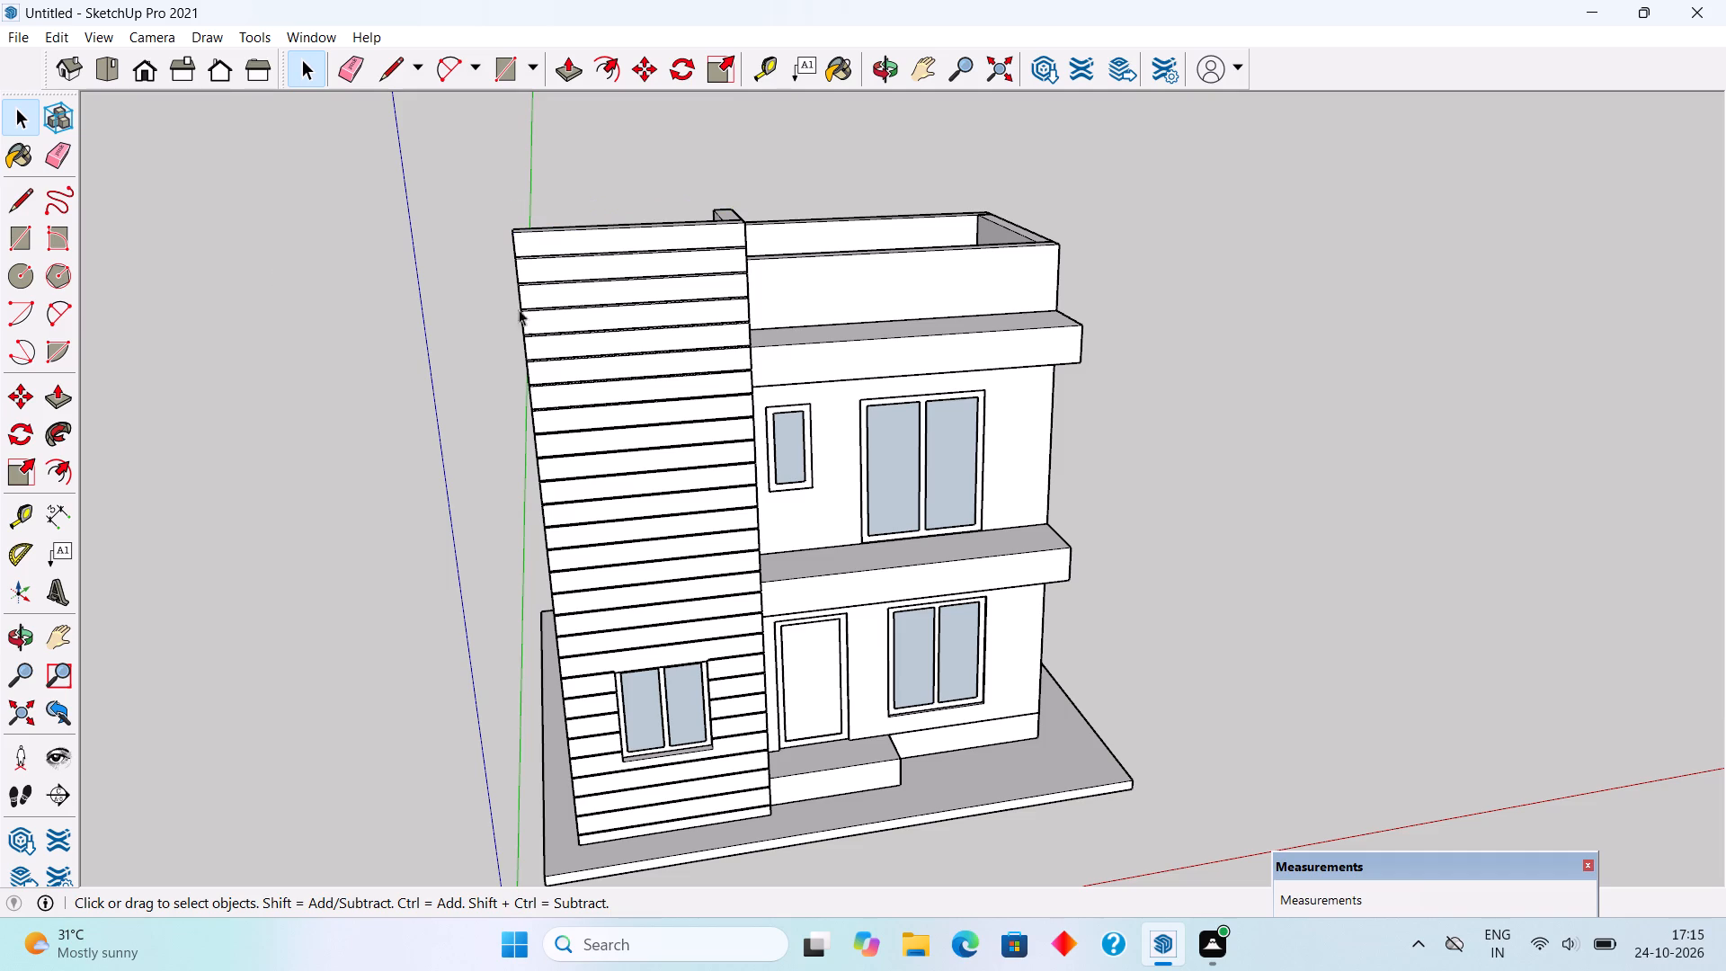
Place a vertical guide 2' 6" in from the tower front's door-side edge, aligned with the side of the ground-floor window.
{"action": "key", "text": "t"}
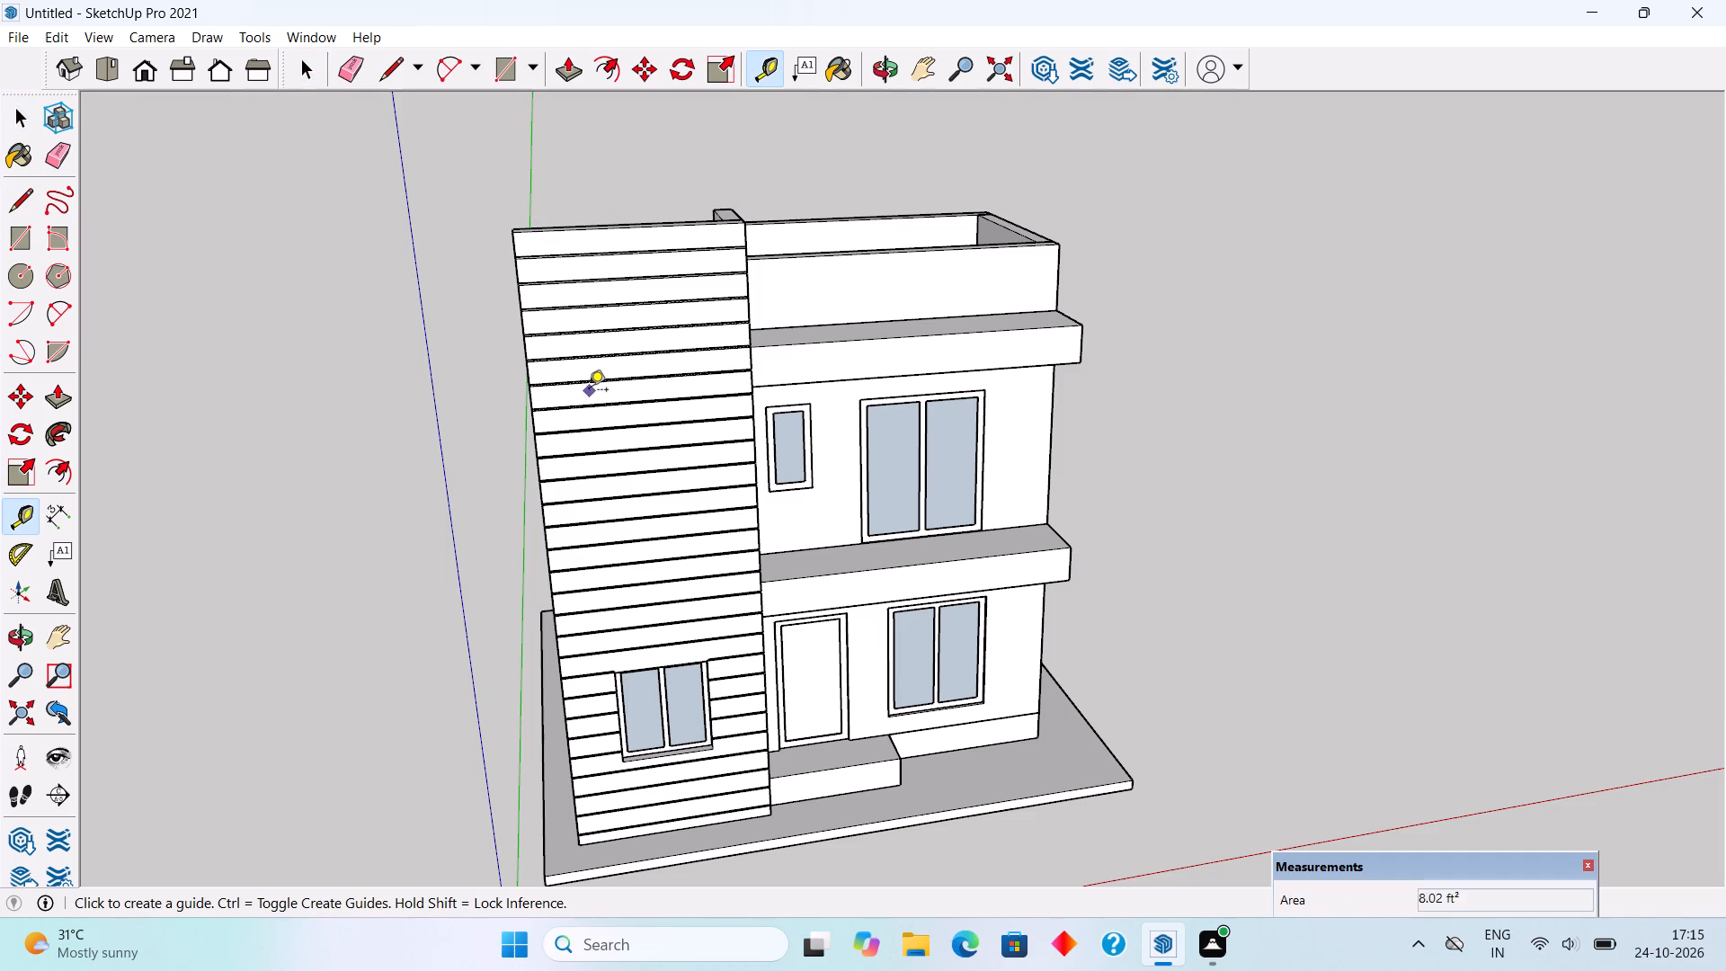
{"action": "scroll", "coordinate": [758, 522], "scroll_direction": "up", "scroll_amount": 7}
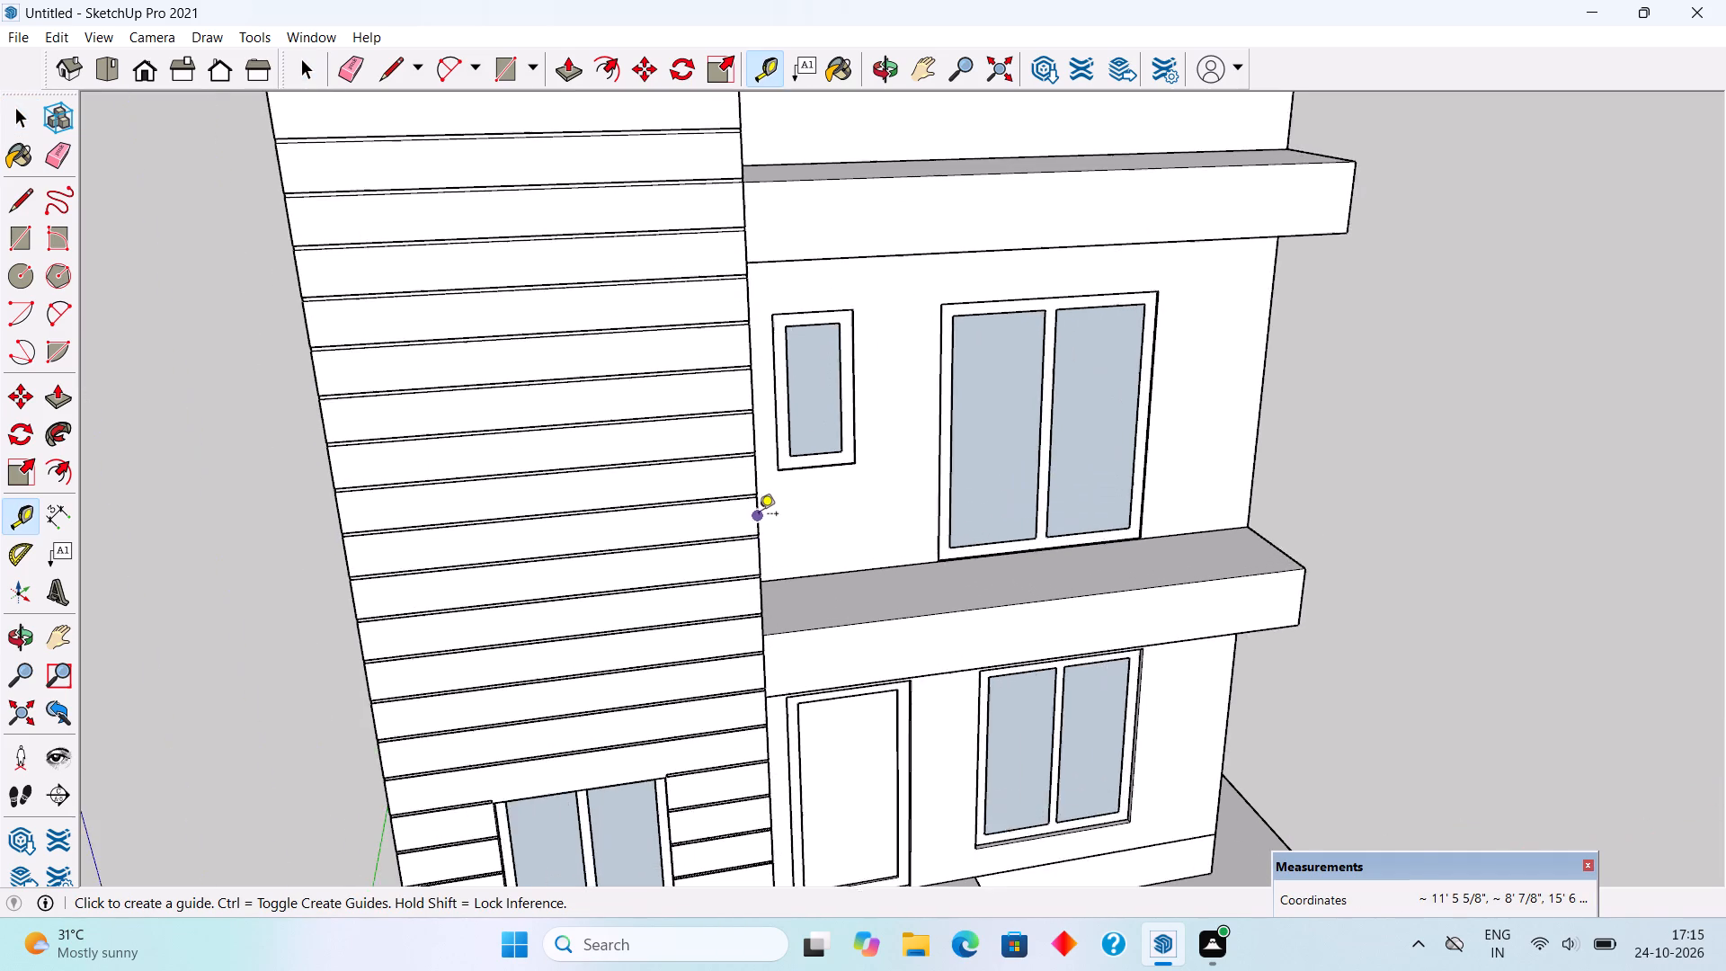
{"action": "scroll", "coordinate": [759, 515], "scroll_direction": "up", "scroll_amount": 4}
{"action": "left_click", "coordinate": [759, 504]}
{"action": "scroll", "coordinate": [632, 507], "scroll_direction": "down", "scroll_amount": 4}
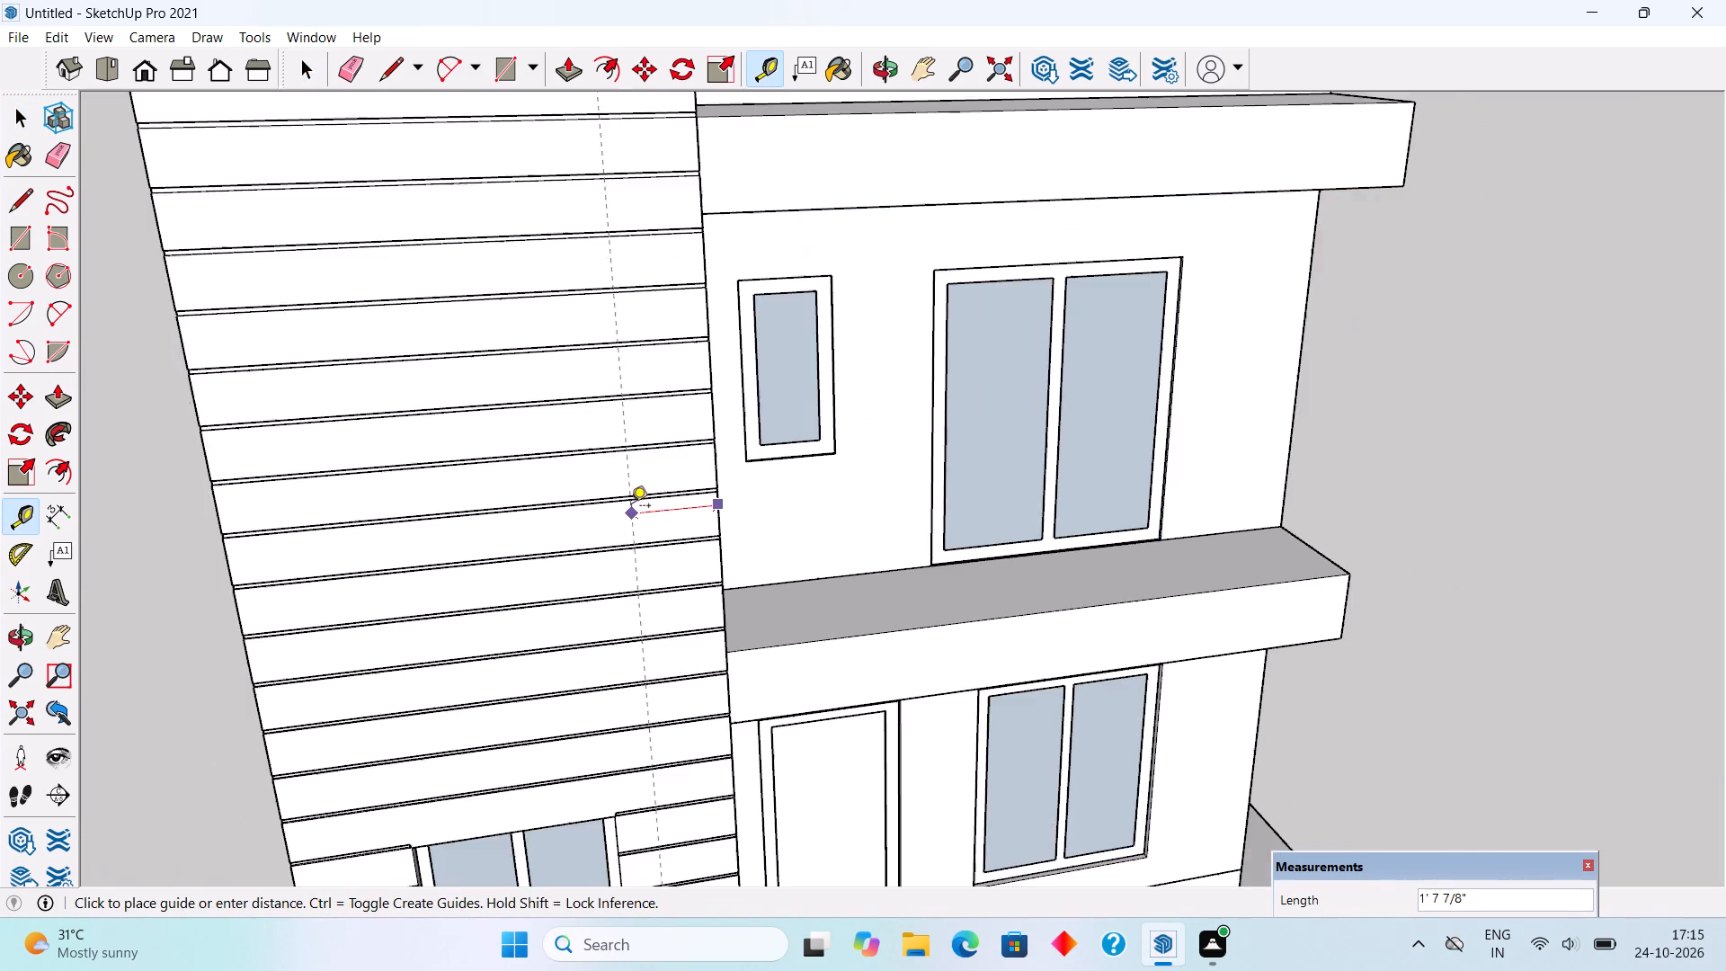
{"action": "scroll", "coordinate": [631, 507], "scroll_direction": "down", "scroll_amount": 4}
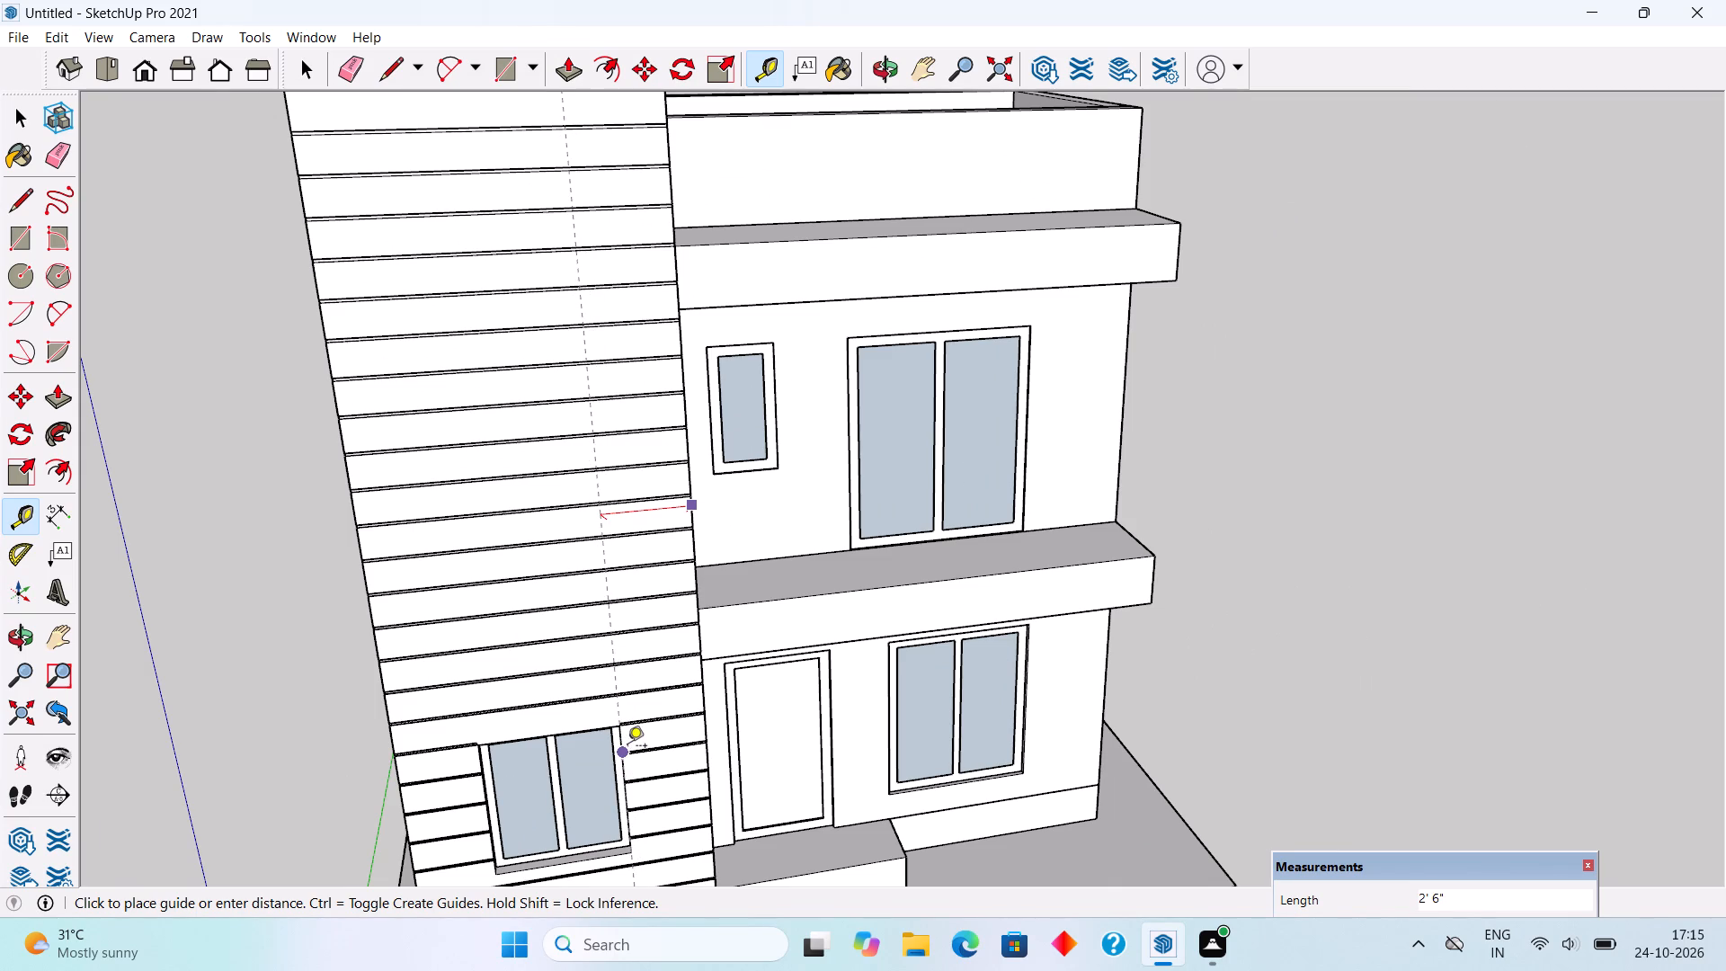
{"action": "scroll", "coordinate": [621, 735], "scroll_direction": "up", "scroll_amount": 3}
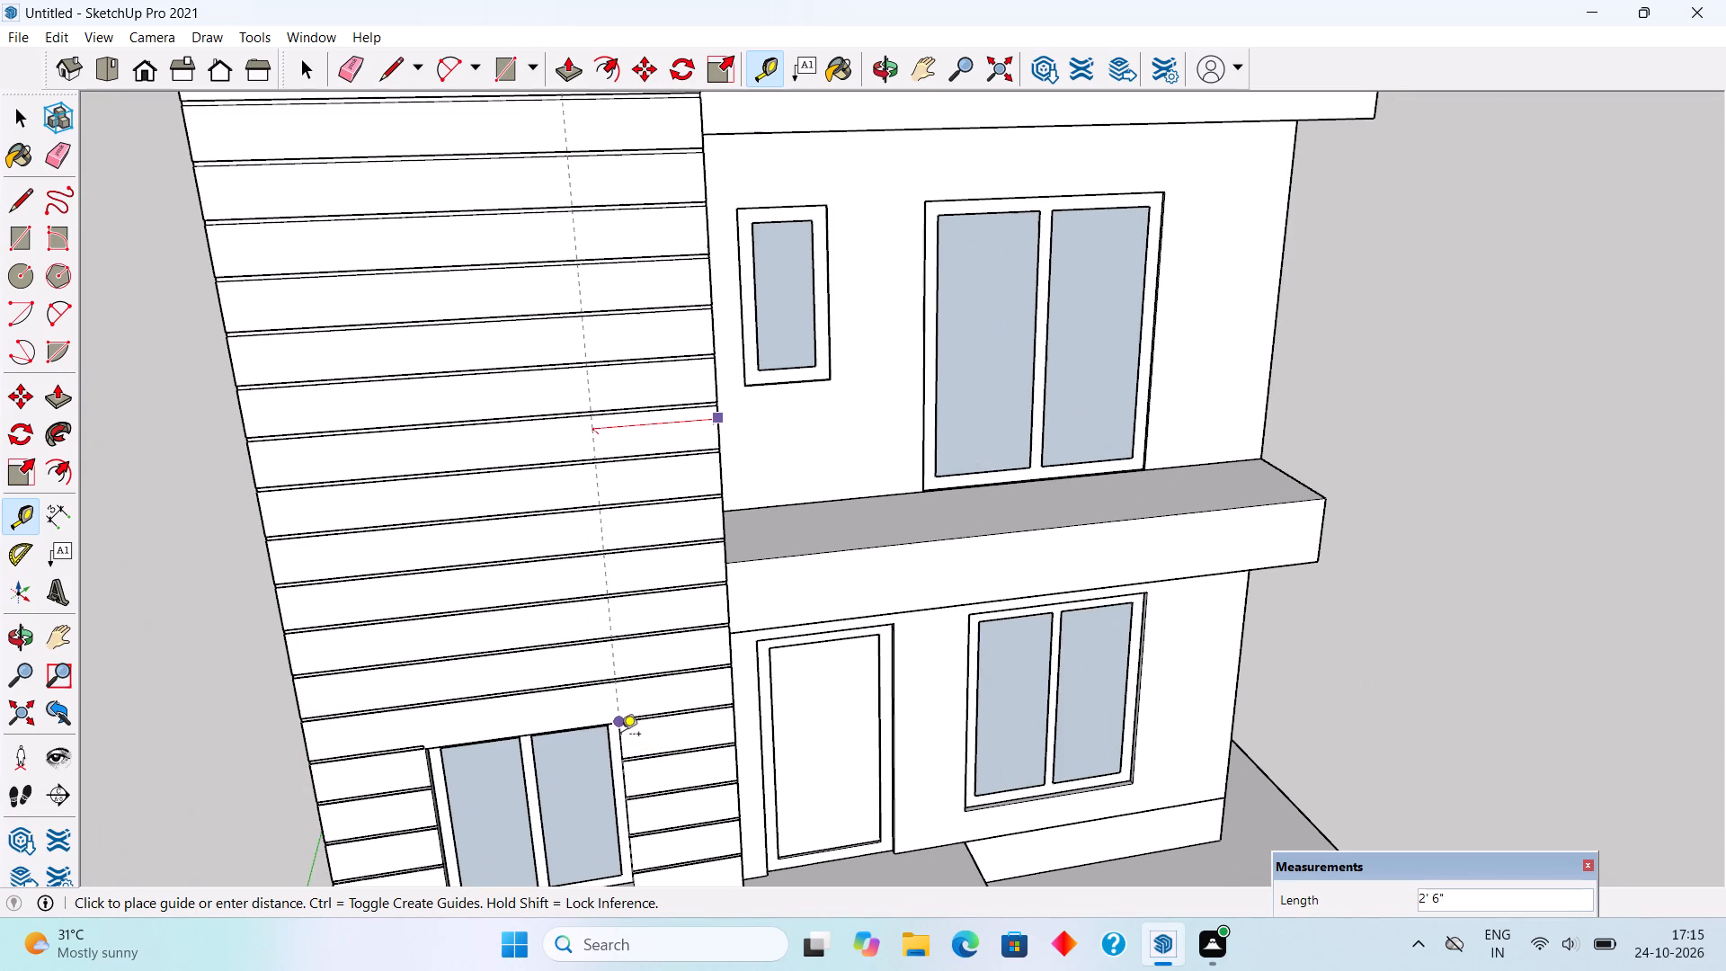
{"action": "left_click", "coordinate": [621, 735]}
{"action": "scroll", "coordinate": [621, 735], "scroll_direction": "down", "scroll_amount": 8}
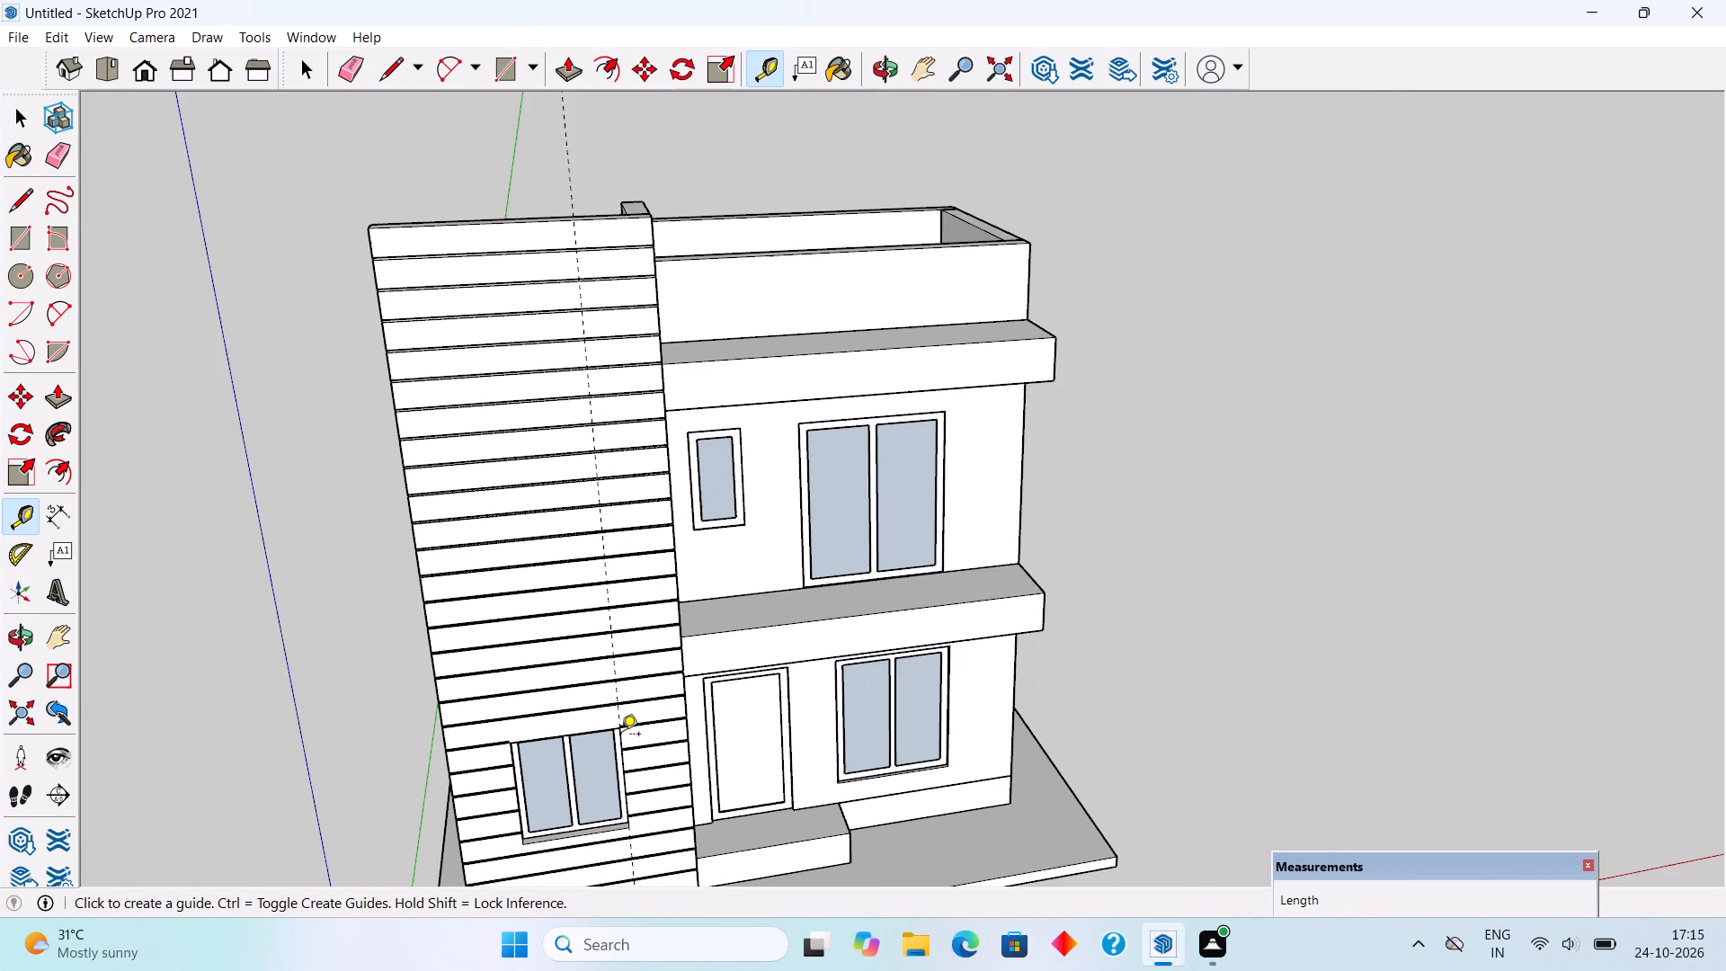
Draw a 2' 6" by 27' 6" rectangle on the tower front between the guide and the door-side edge, from top to base.
{"action": "key", "text": "r"}
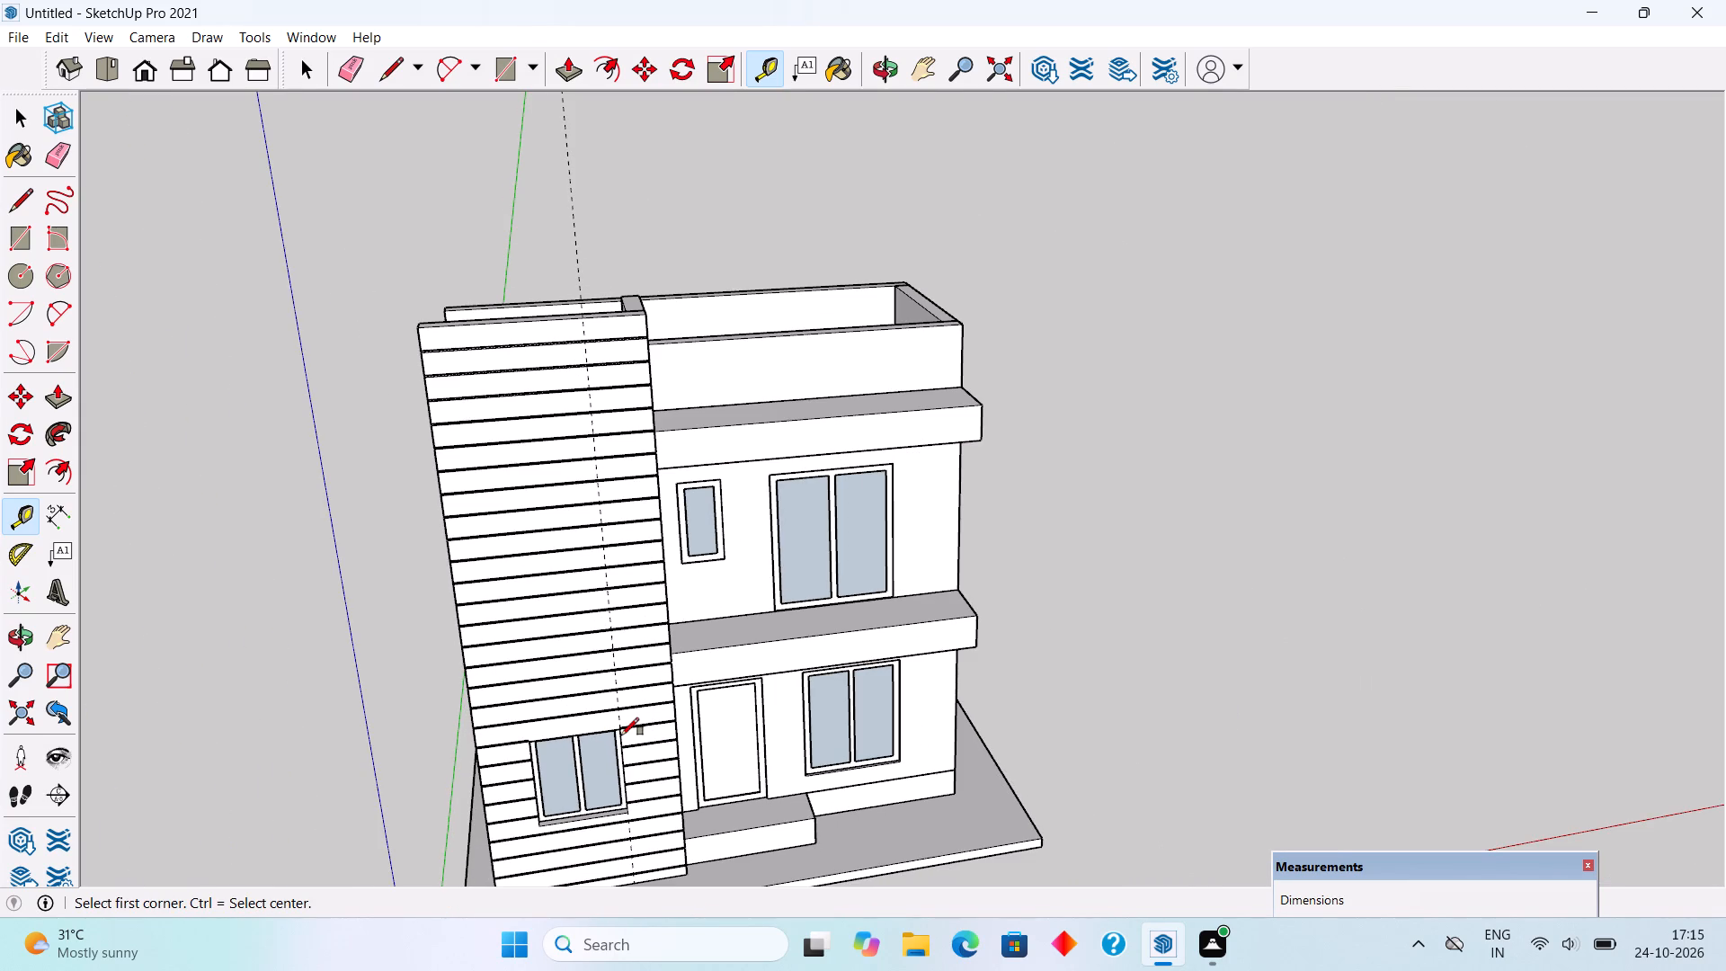
{"action": "scroll", "coordinate": [584, 333], "scroll_direction": "up", "scroll_amount": 2}
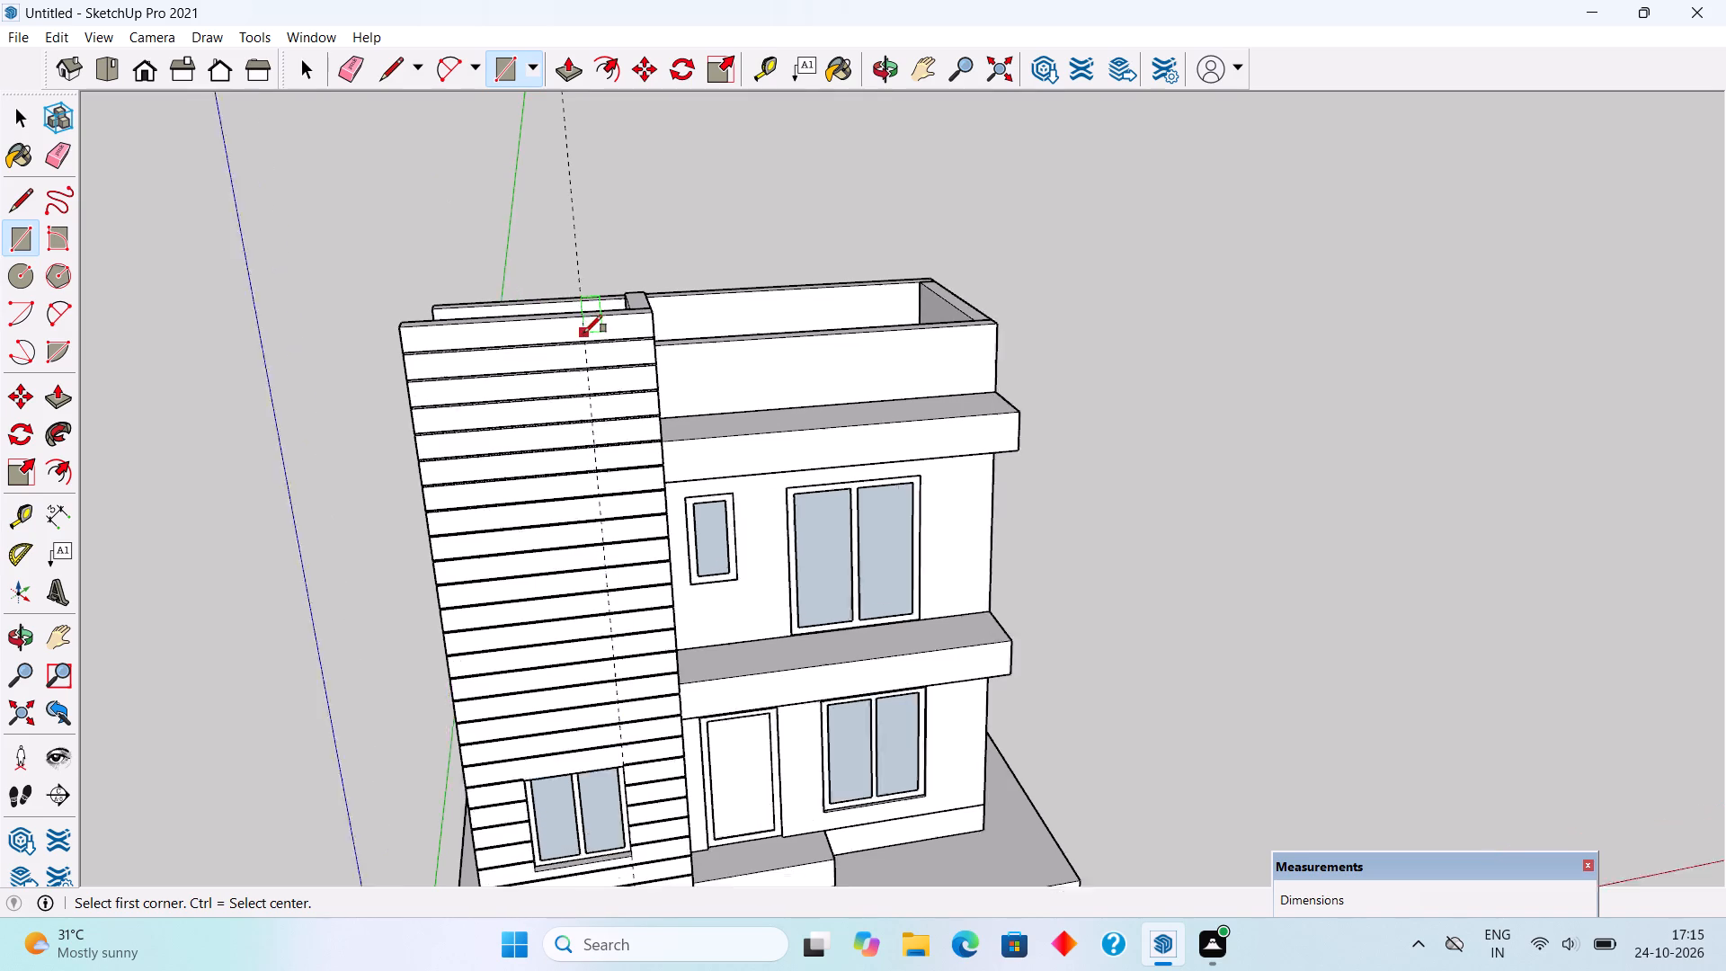
{"action": "scroll", "coordinate": [584, 333], "scroll_direction": "up", "scroll_amount": 3}
{"action": "left_click", "coordinate": [584, 312]}
{"action": "scroll", "coordinate": [634, 392], "scroll_direction": "down", "scroll_amount": 7}
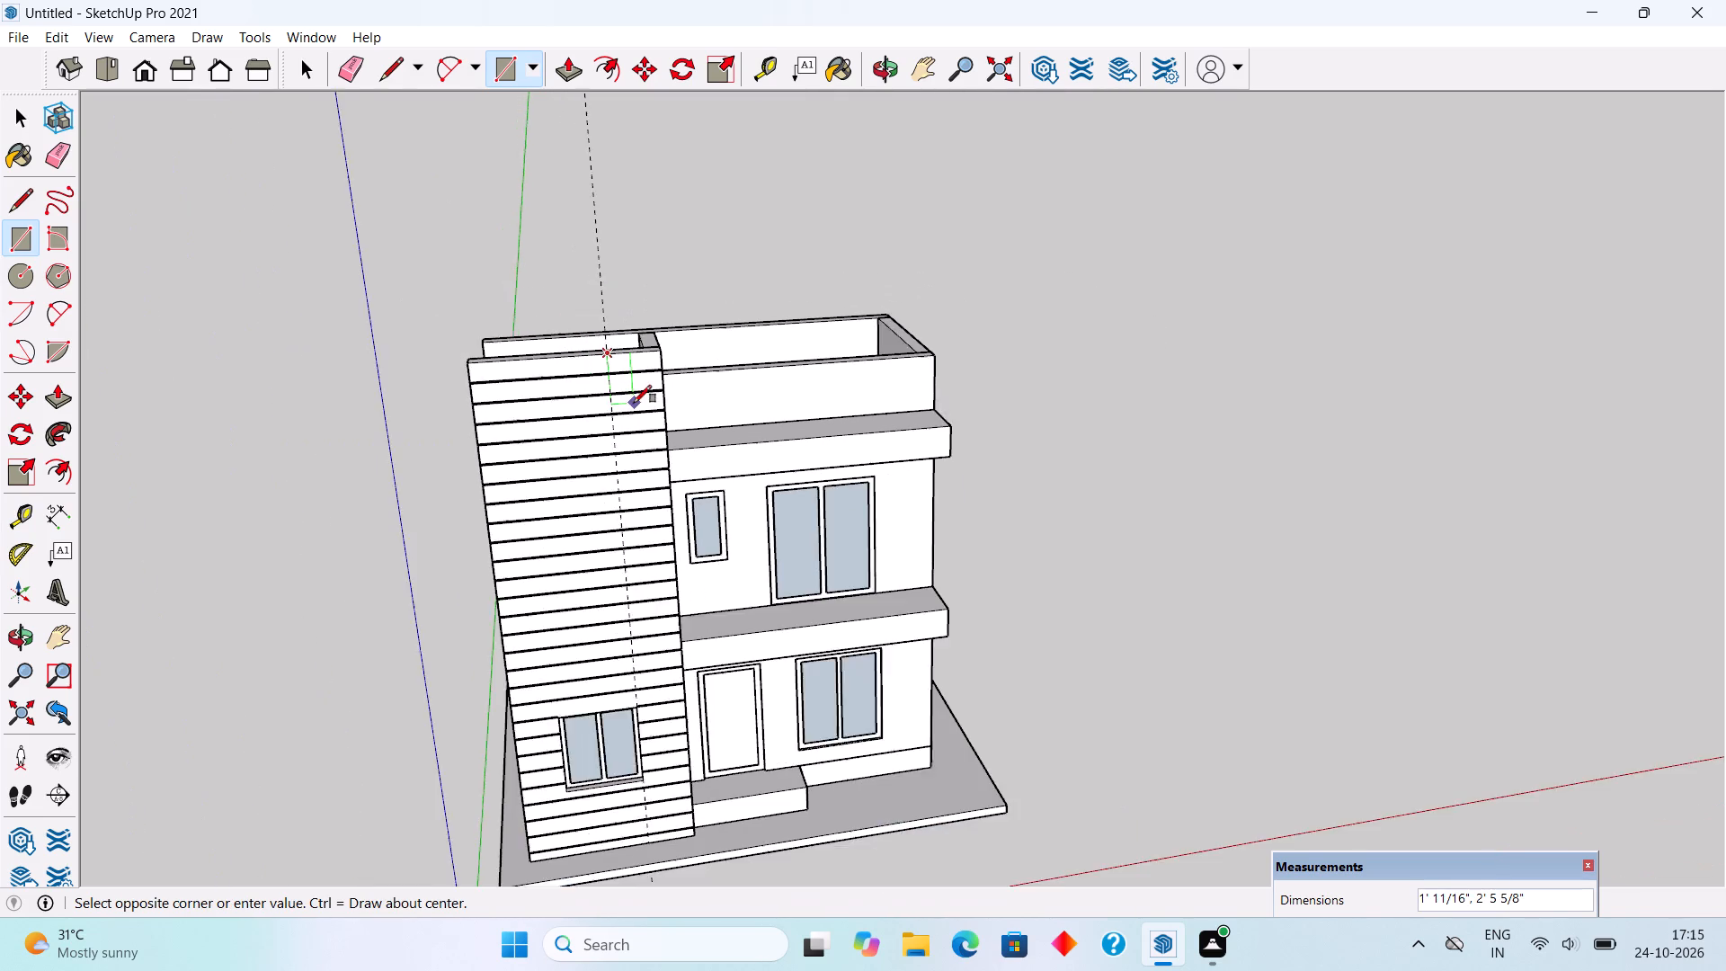
{"action": "scroll", "coordinate": [634, 403], "scroll_direction": "down", "scroll_amount": 5}
{"action": "scroll", "coordinate": [673, 715], "scroll_direction": "up", "scroll_amount": 17}
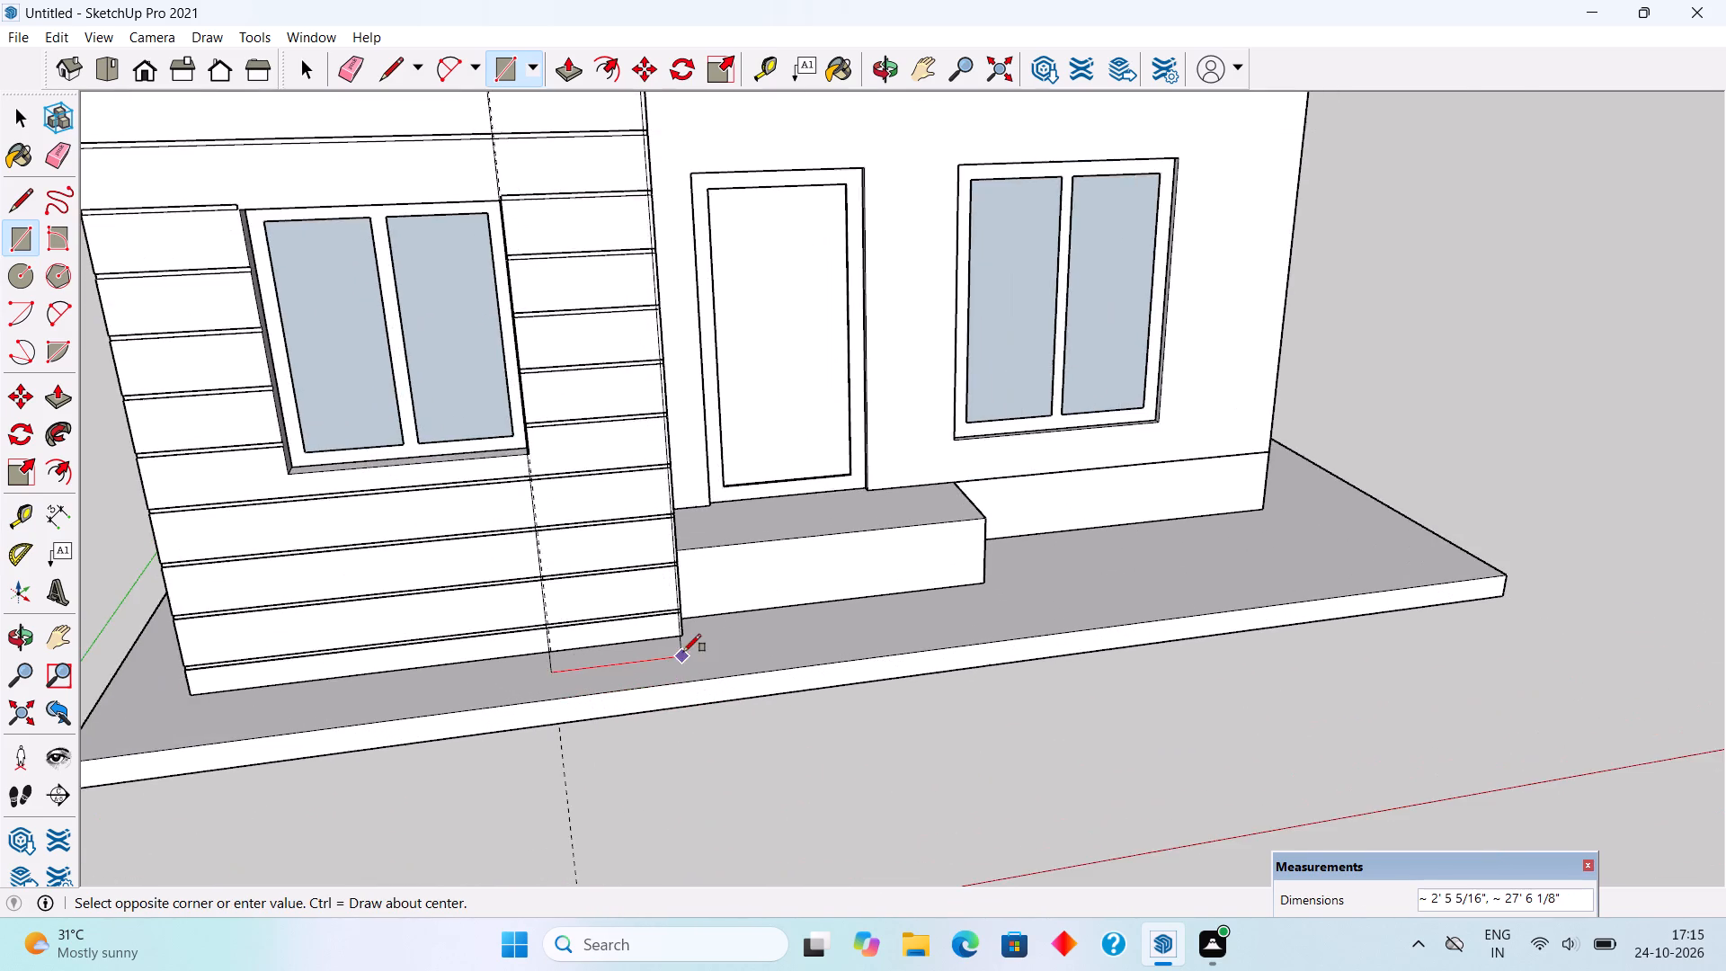
{"action": "scroll", "coordinate": [683, 652], "scroll_direction": "up", "scroll_amount": 5}
{"action": "left_click", "coordinate": [684, 625]}
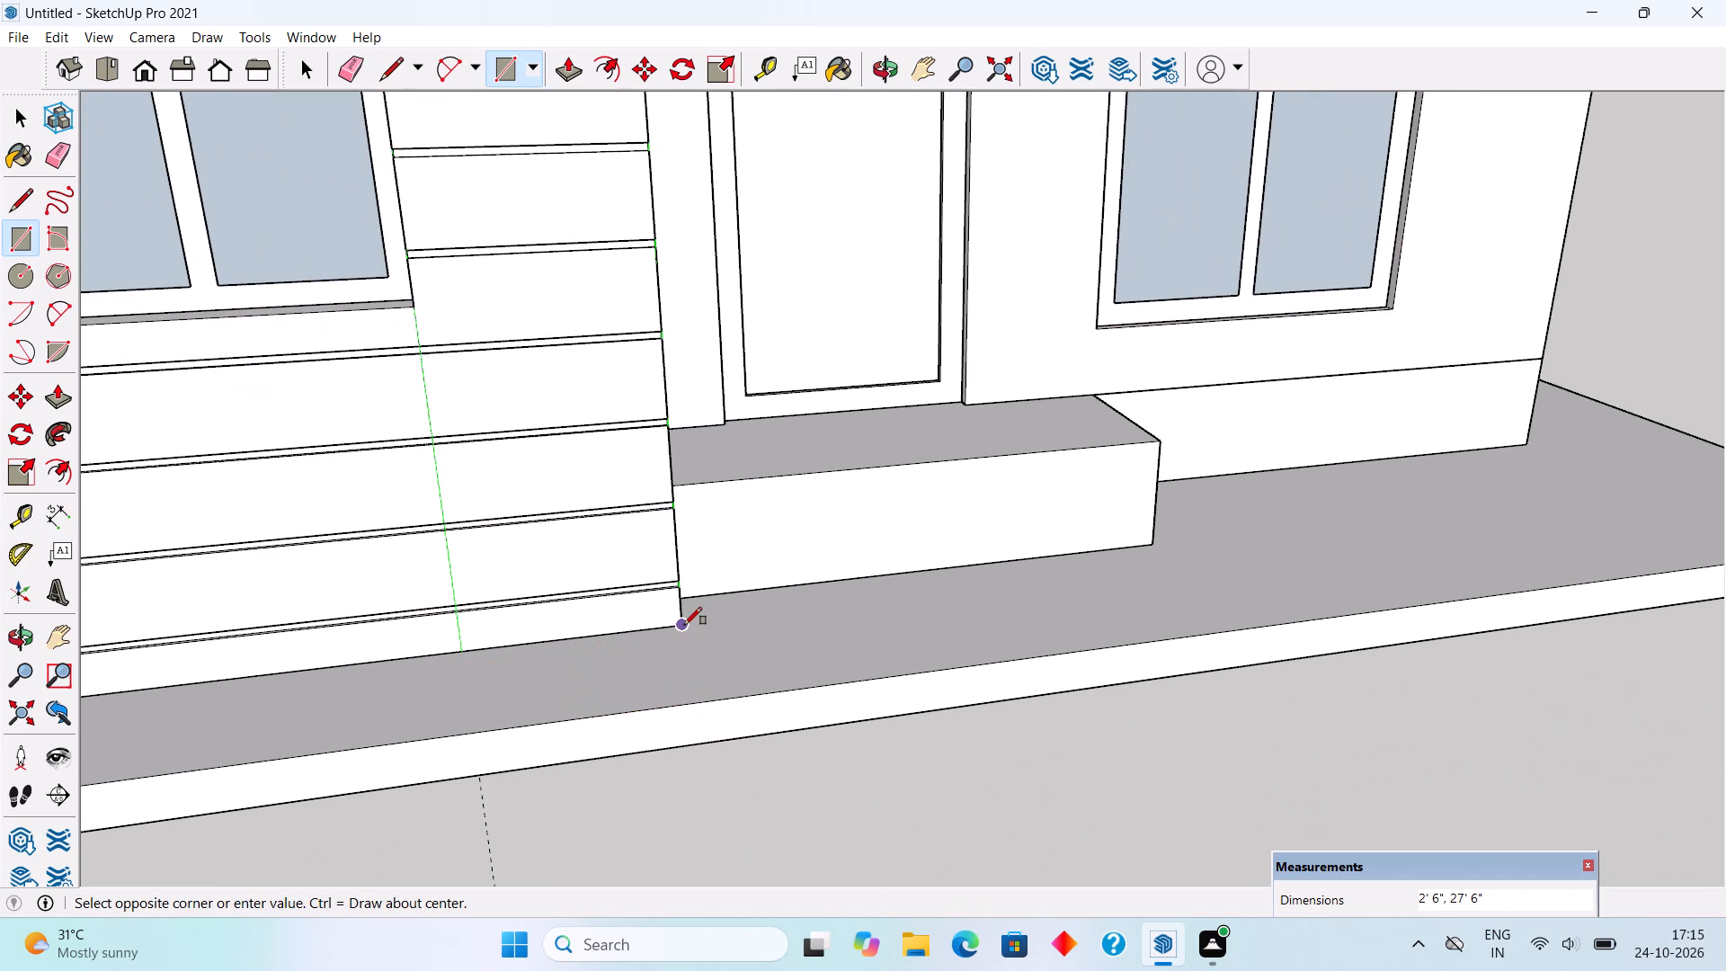
Pull the tall strip beside the tower window outward by 6" and make the resulting pilaster a group.
{"action": "key", "text": "p"}
{"action": "left_click", "coordinate": [644, 606]}
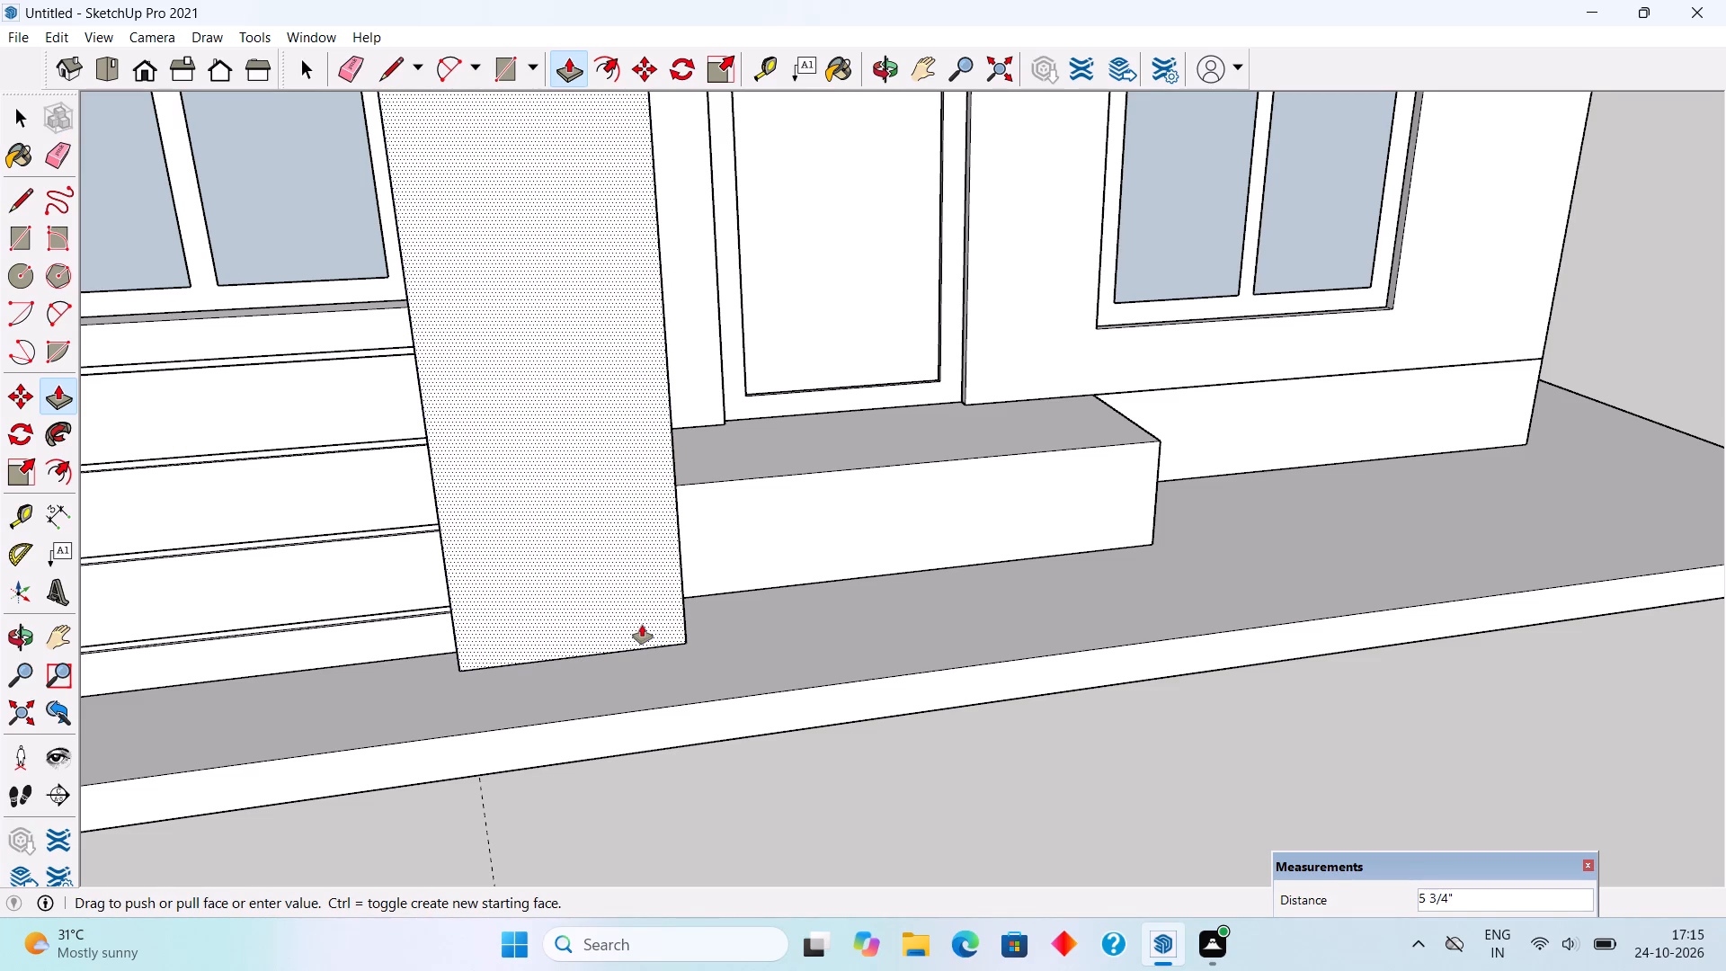
{"action": "type", "text": "6\""}
{"action": "key", "text": "Return"}
{"action": "key", "text": "space"}
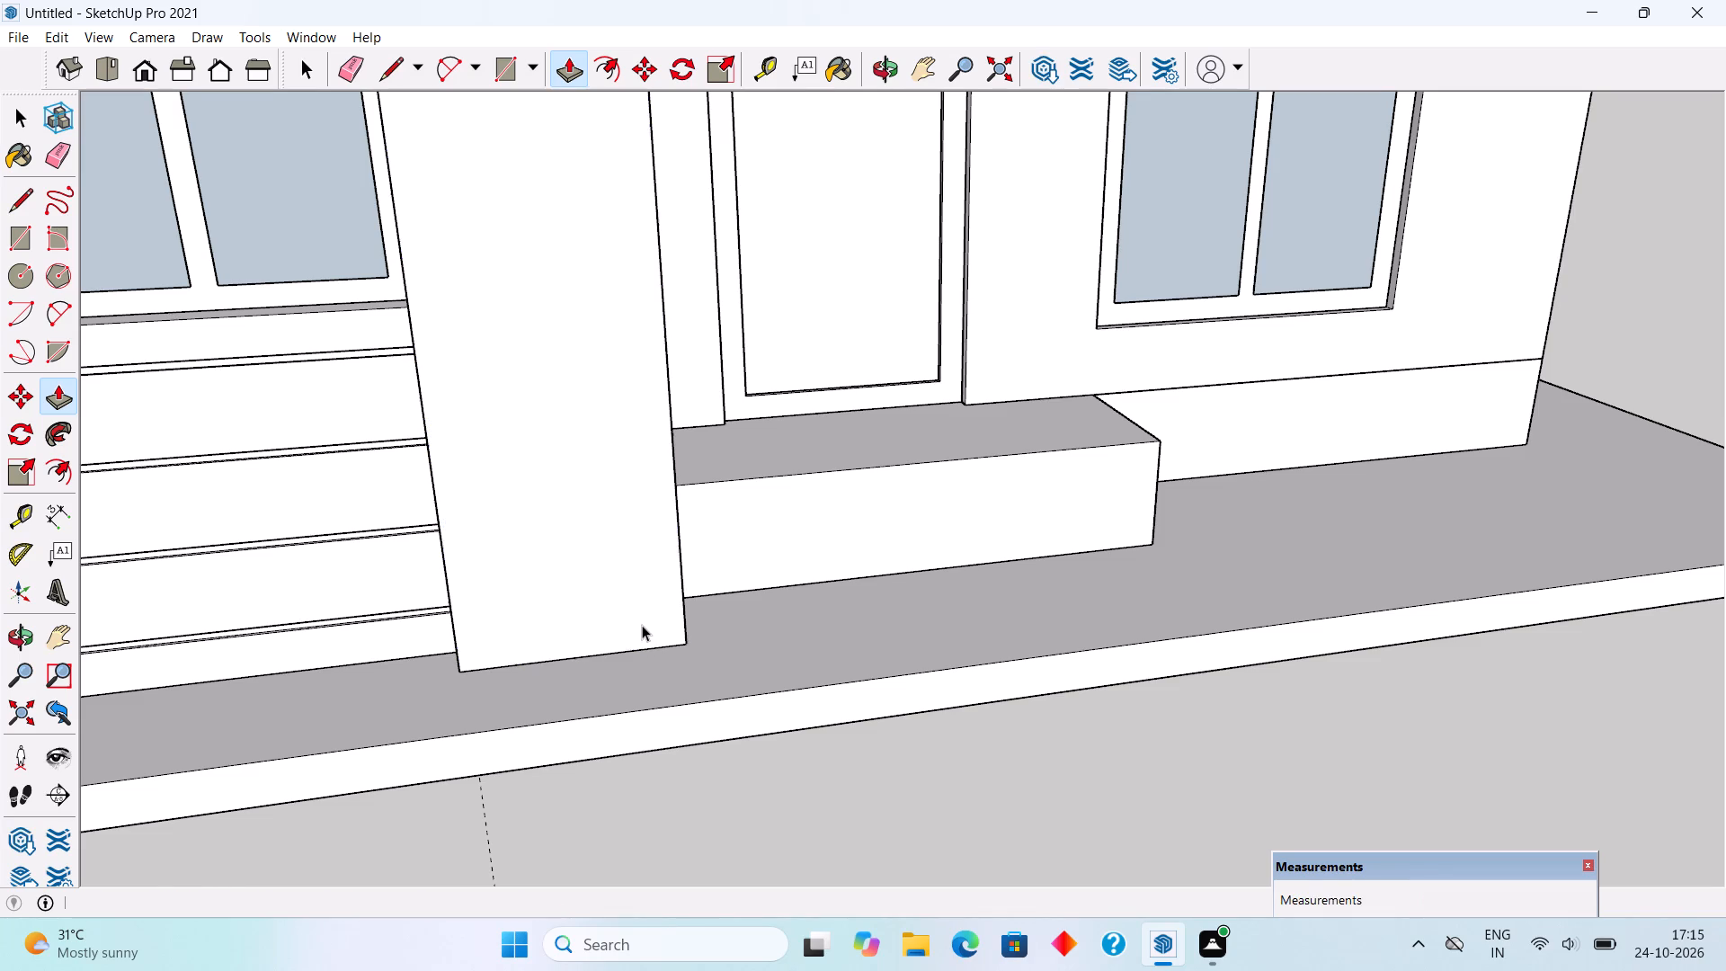
{"action": "scroll", "coordinate": [593, 645], "scroll_direction": "down", "scroll_amount": 5}
{"action": "scroll", "coordinate": [541, 568], "scroll_direction": "down", "scroll_amount": 1}
{"action": "middle_click_drag", "start_coordinate": [608, 569], "coordinate": [716, 544]}
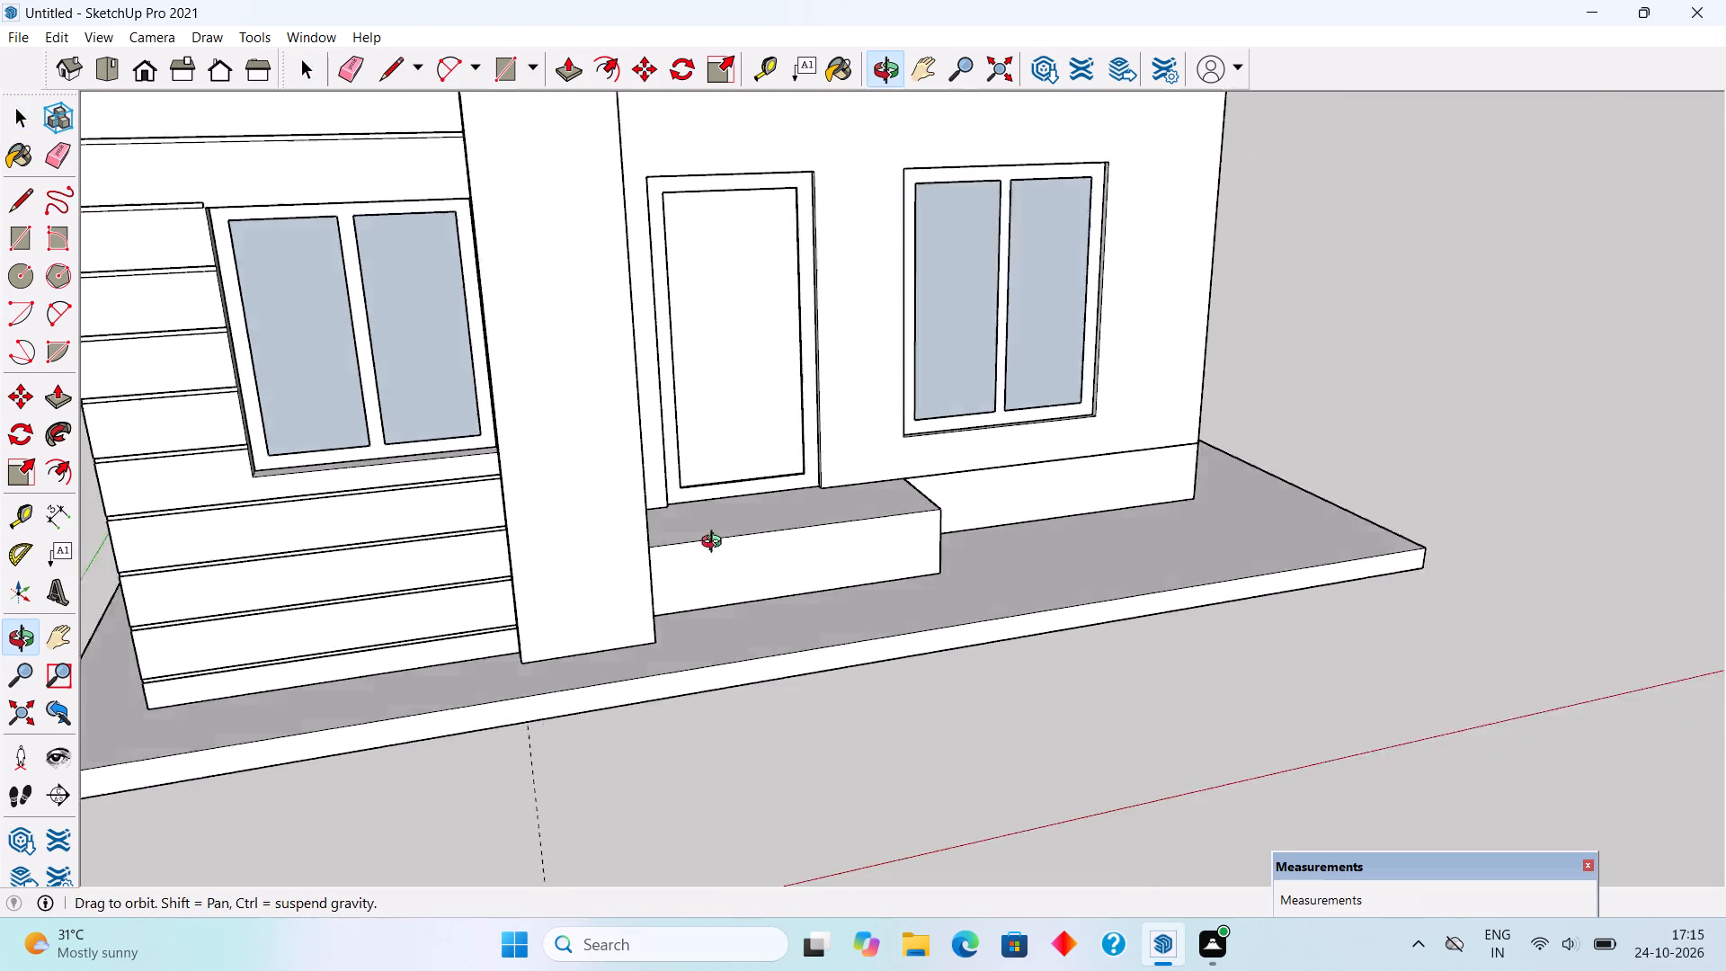
{"action": "middle_click_drag", "start_coordinate": [716, 544], "coordinate": [939, 534]}
{"action": "triple_click", "coordinate": [708, 552]}
{"action": "right_click", "coordinate": [708, 552]}
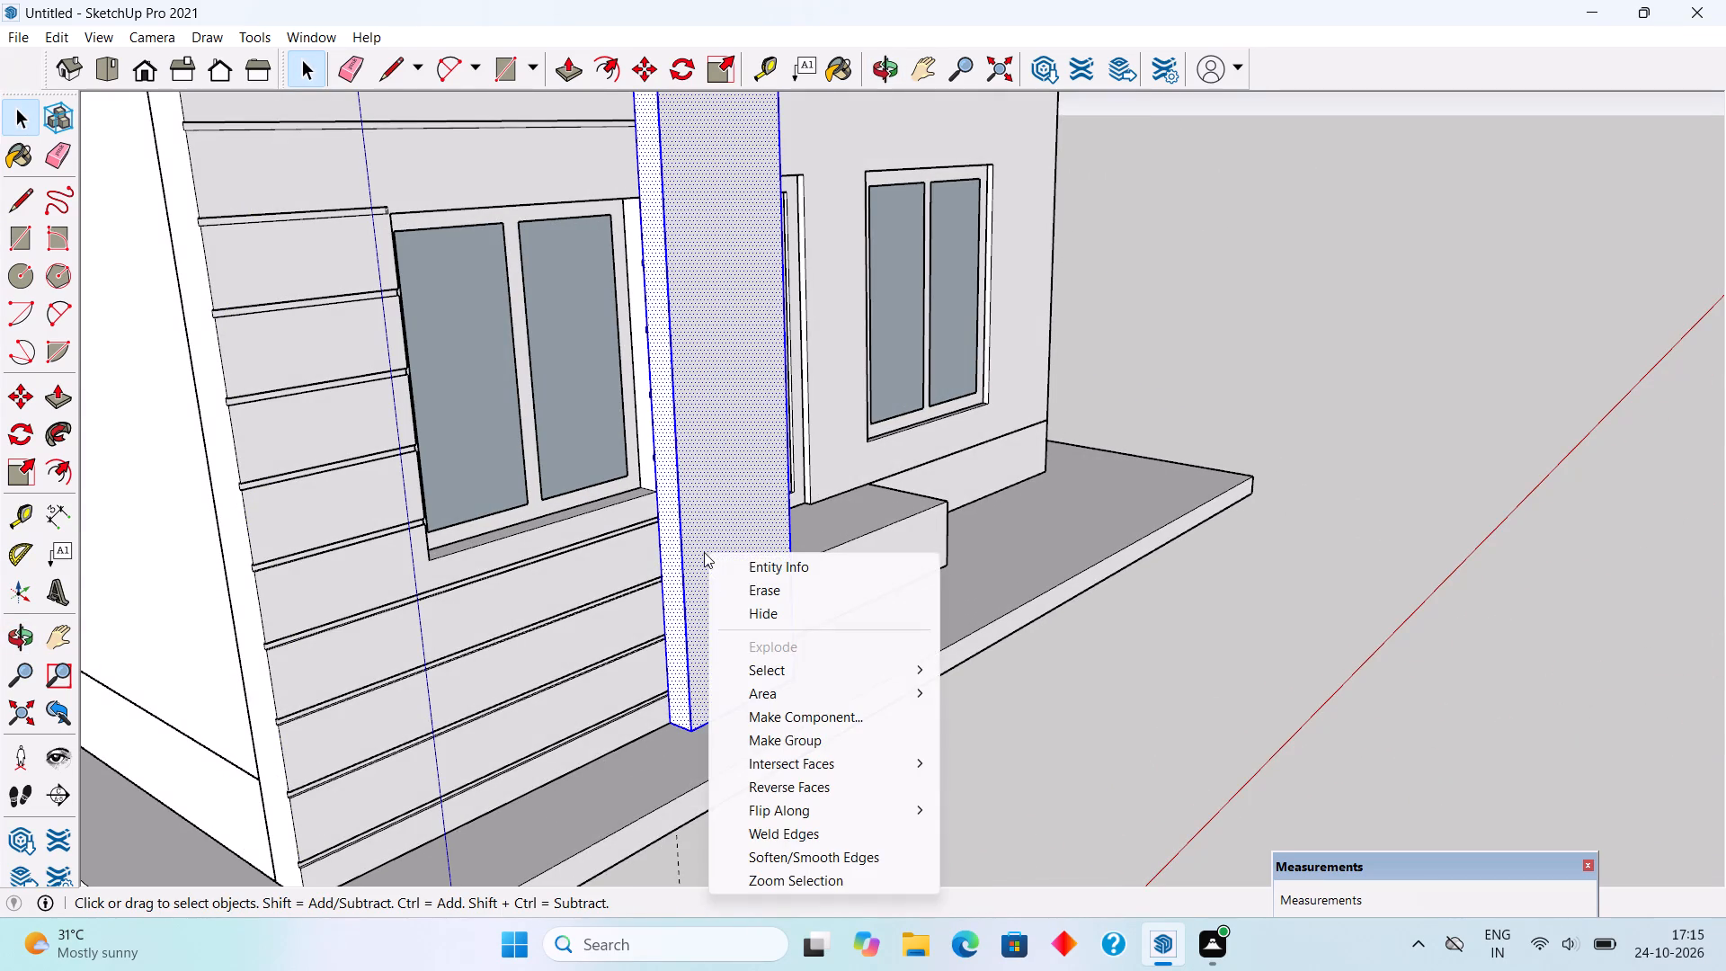
{"action": "left_click", "coordinate": [778, 738]}
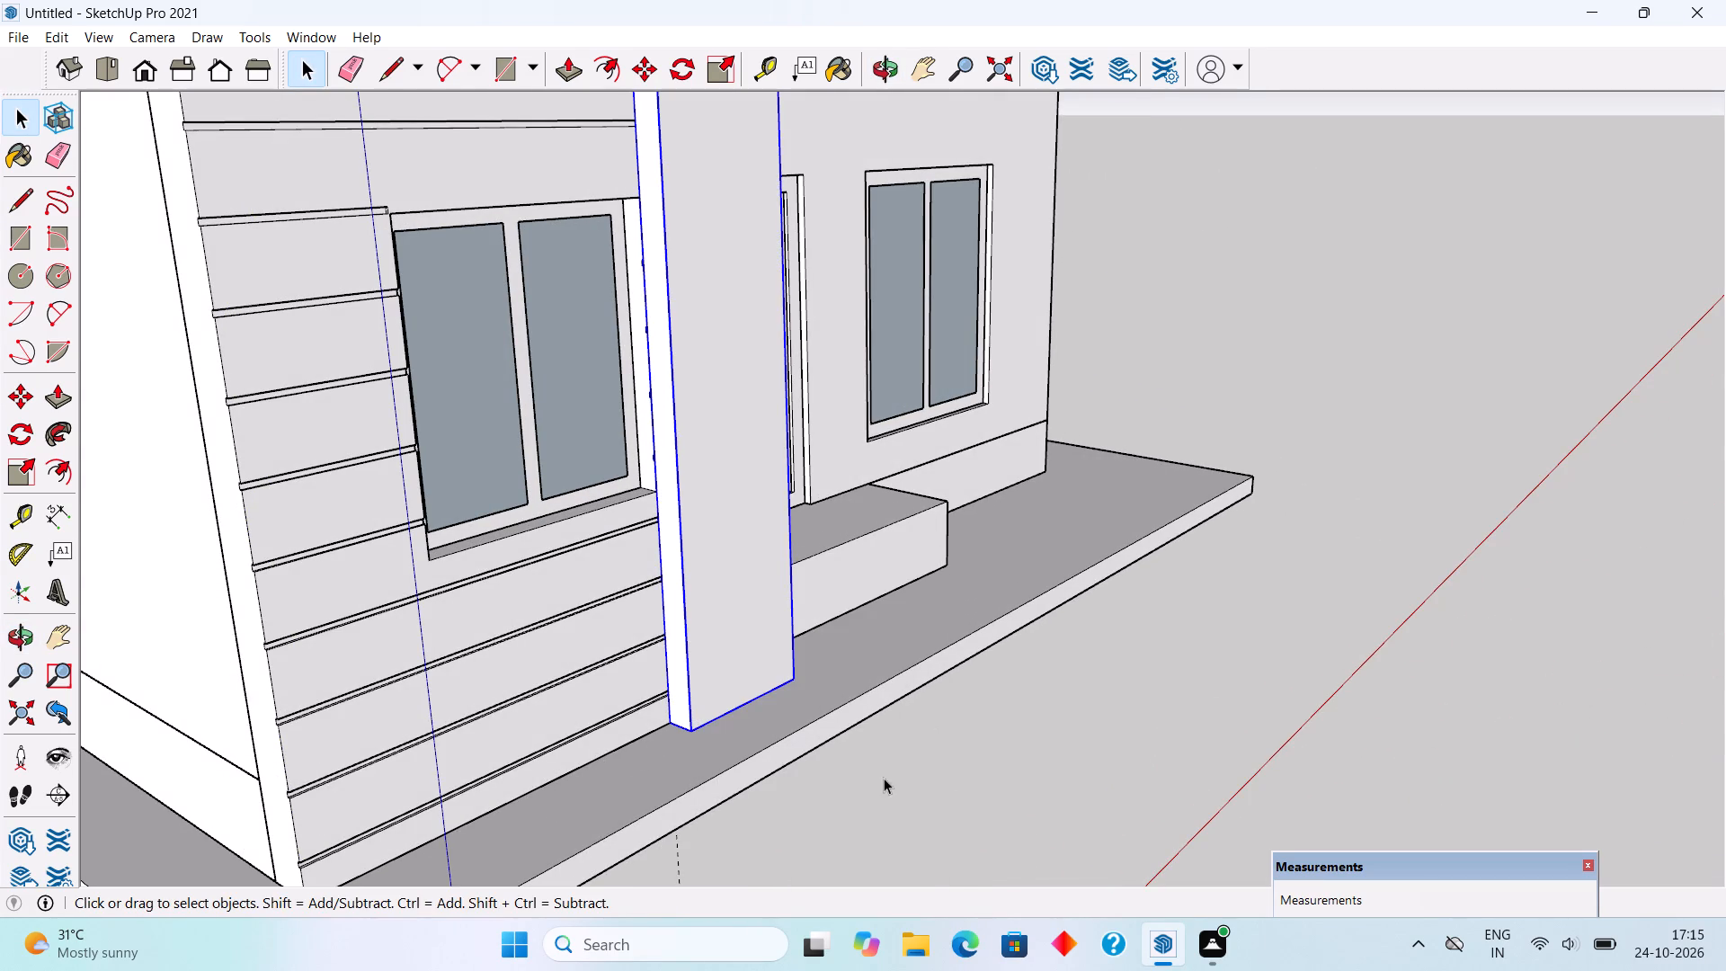
{"action": "left_click", "coordinate": [1020, 803]}
Examine the new pilaster and the house front from several angles.
{"action": "middle_click_drag", "start_coordinate": [977, 744], "coordinate": [715, 804]}
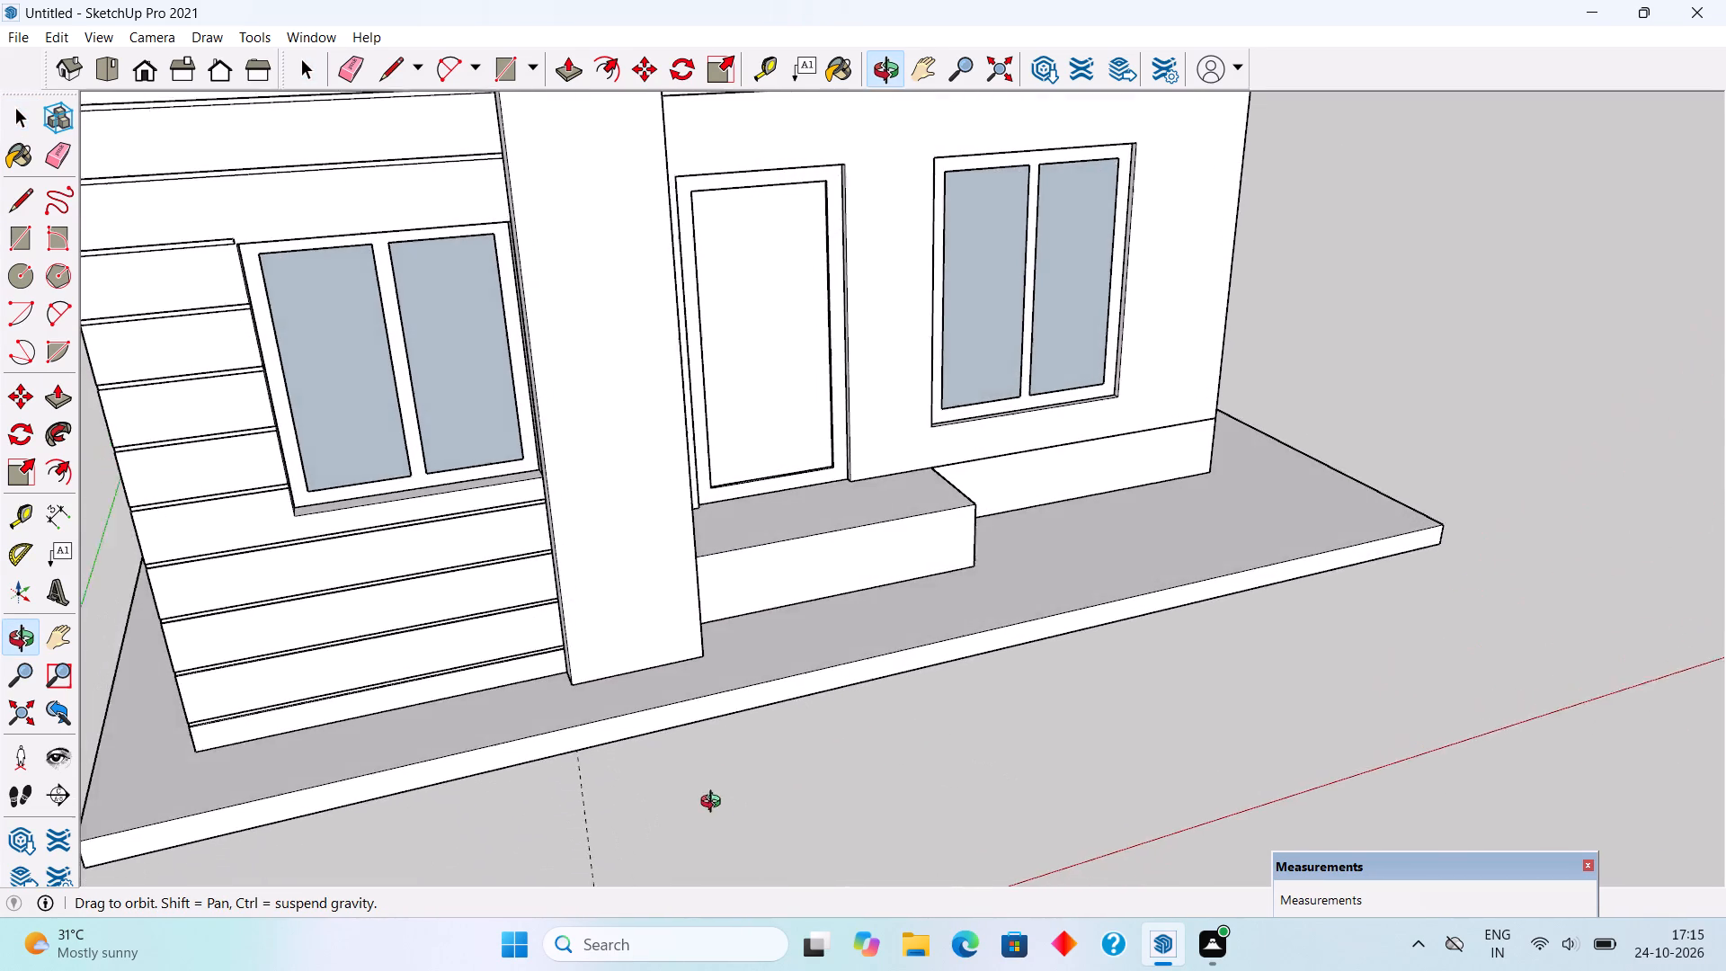
{"action": "middle_click_drag", "start_coordinate": [715, 804], "coordinate": [693, 771]}
{"action": "scroll", "coordinate": [683, 755], "scroll_direction": "down", "scroll_amount": 3}
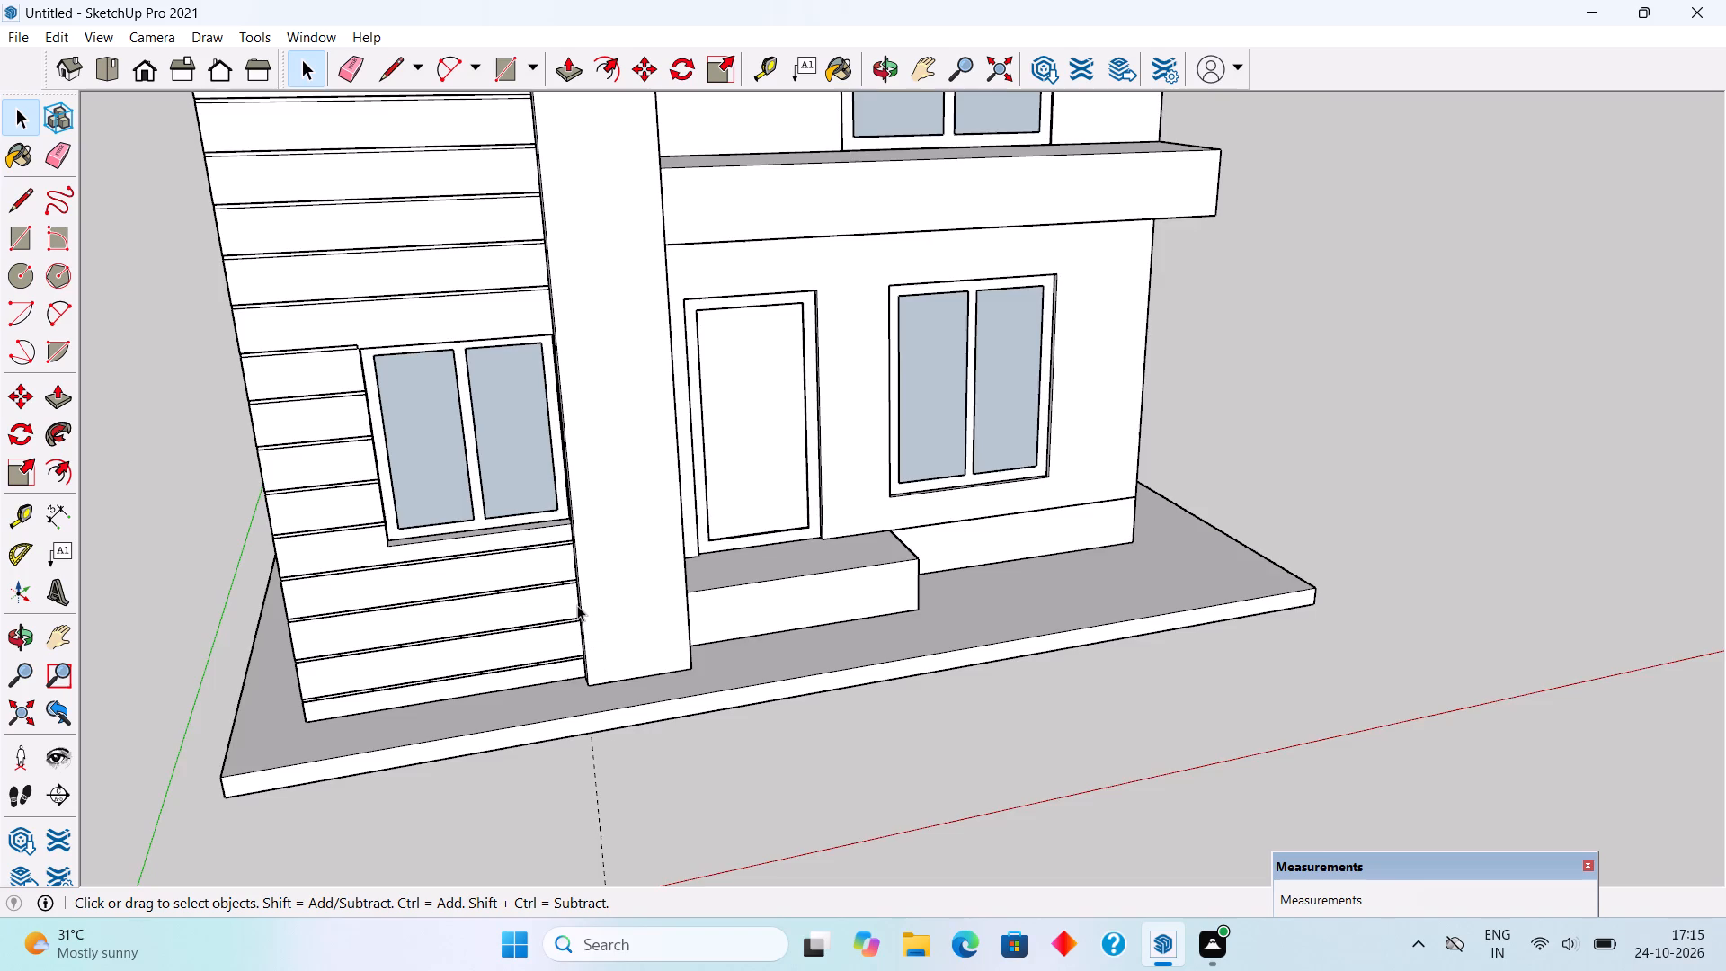
{"action": "scroll", "coordinate": [577, 605], "scroll_direction": "down", "scroll_amount": 5}
{"action": "middle_click_drag", "start_coordinate": [577, 605], "coordinate": [509, 465]}
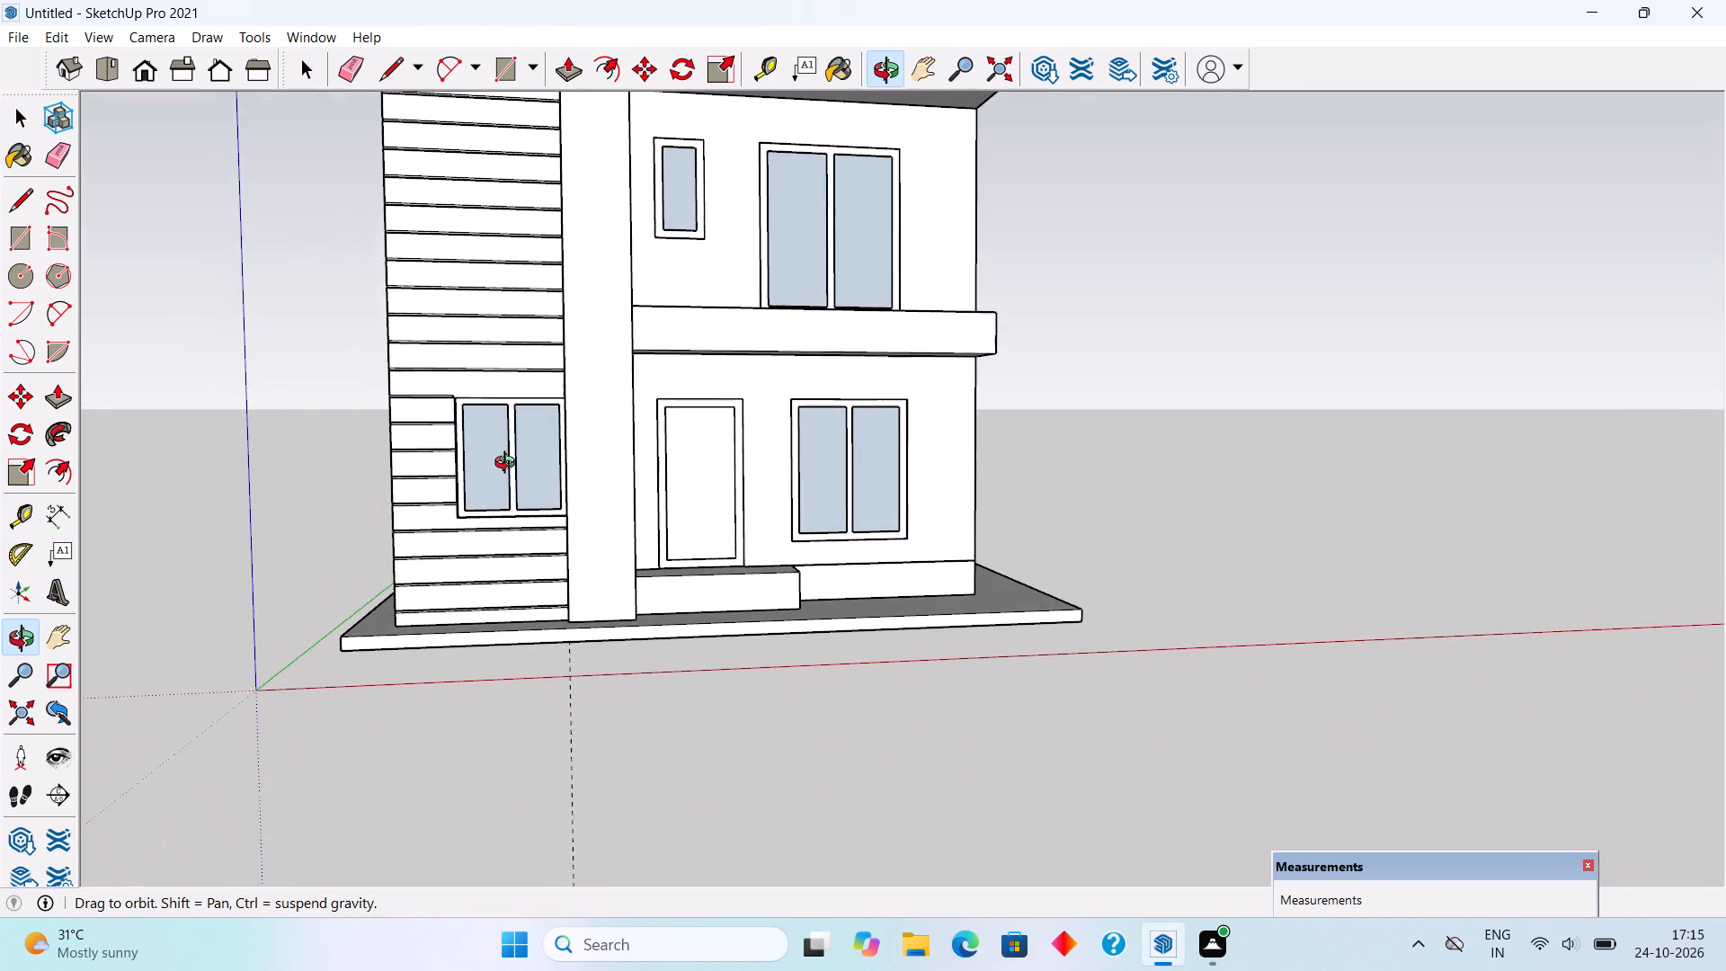
{"action": "middle_click_drag", "start_coordinate": [509, 465], "coordinate": [505, 503]}
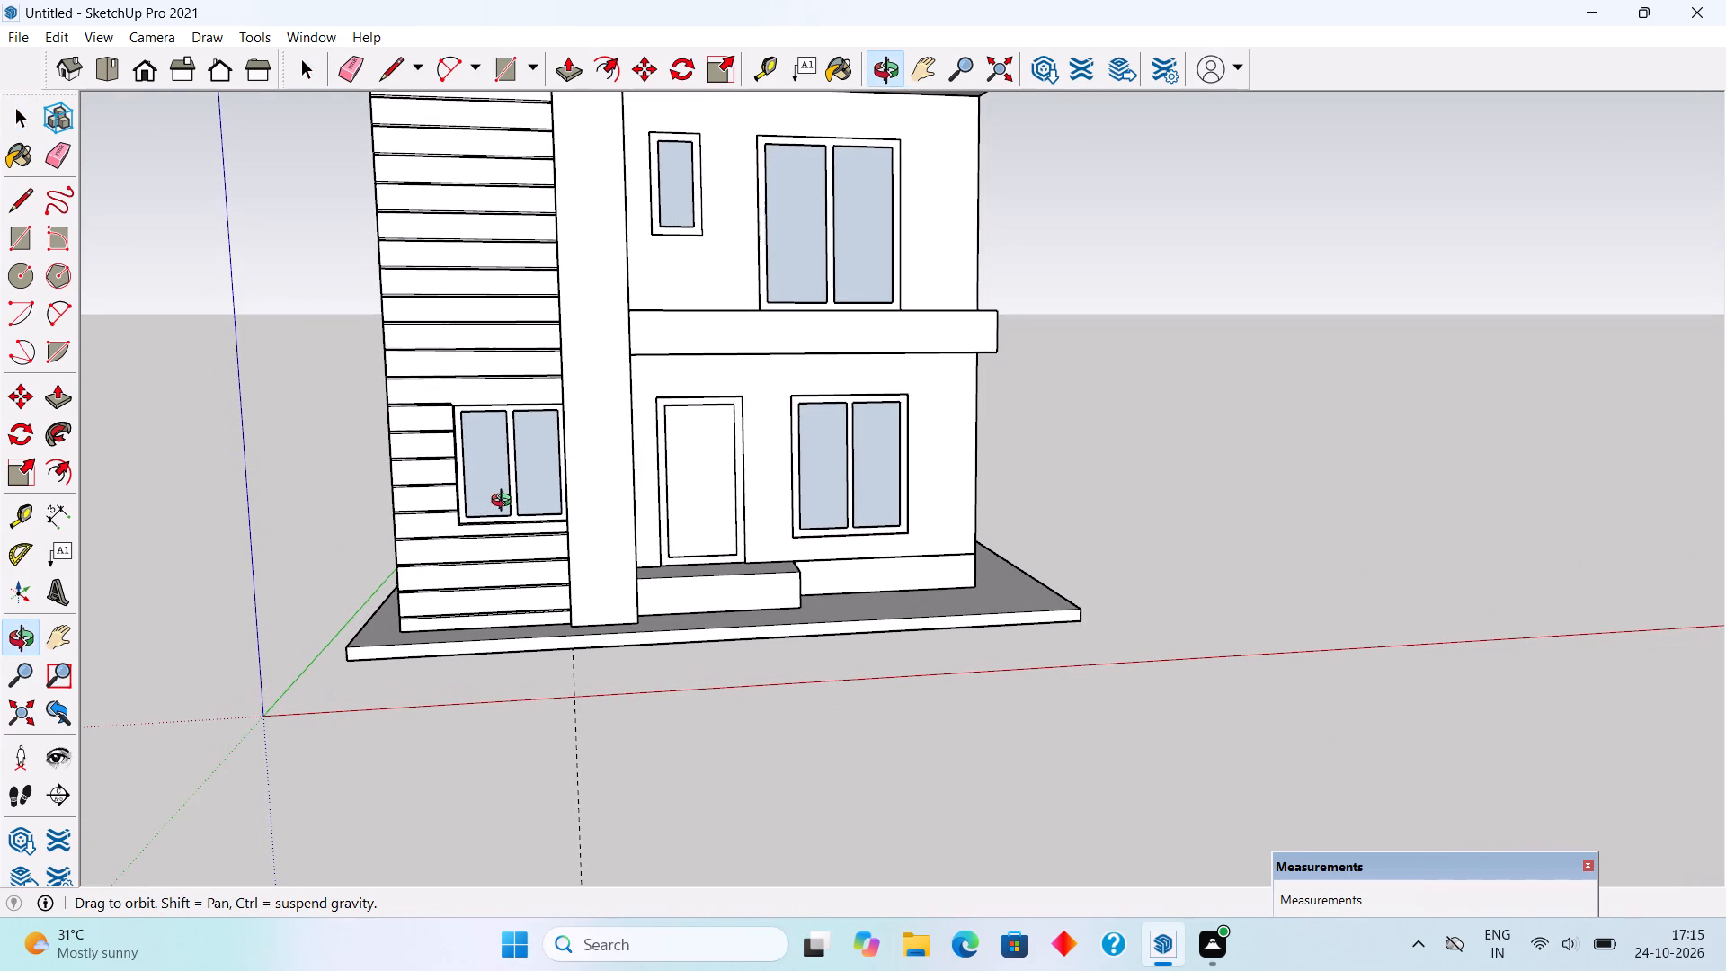
{"action": "middle_click_drag", "start_coordinate": [505, 503], "coordinate": [527, 513]}
Inside the grooved wall group, draw a 1" high rectangle directly above the tower window, continuing the groove line across to the pilaster.
{"action": "scroll", "coordinate": [527, 513], "scroll_direction": "up", "scroll_amount": 1}
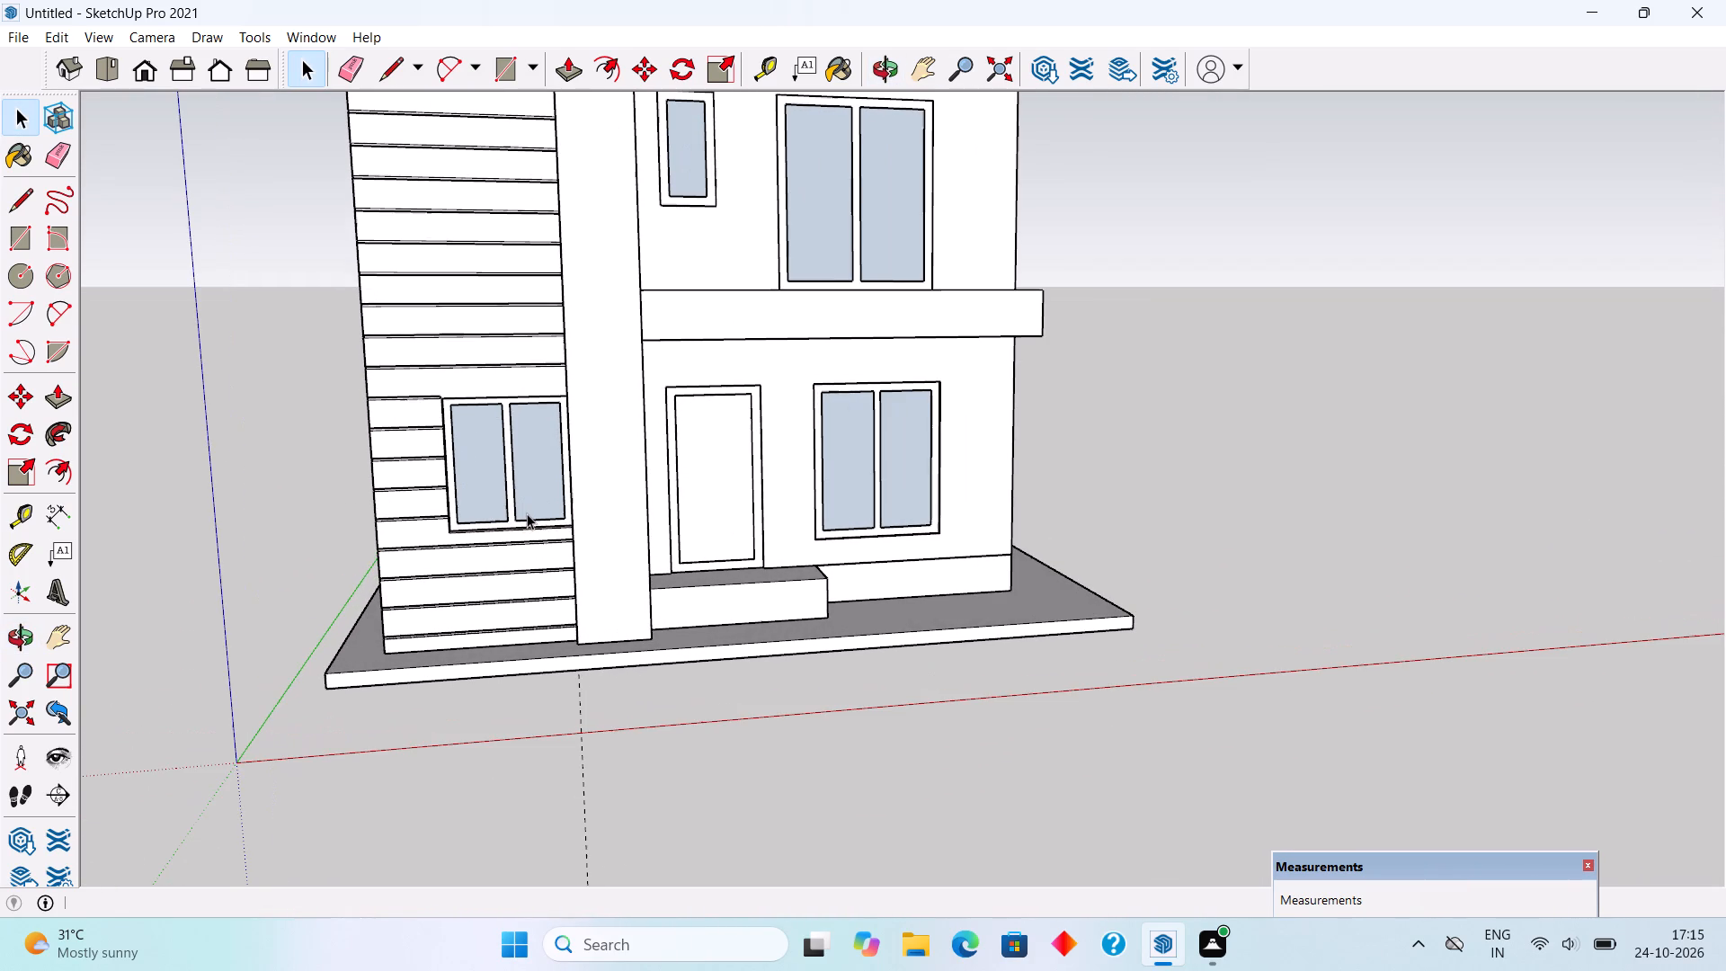
{"action": "scroll", "coordinate": [488, 394], "scroll_direction": "up", "scroll_amount": 4}
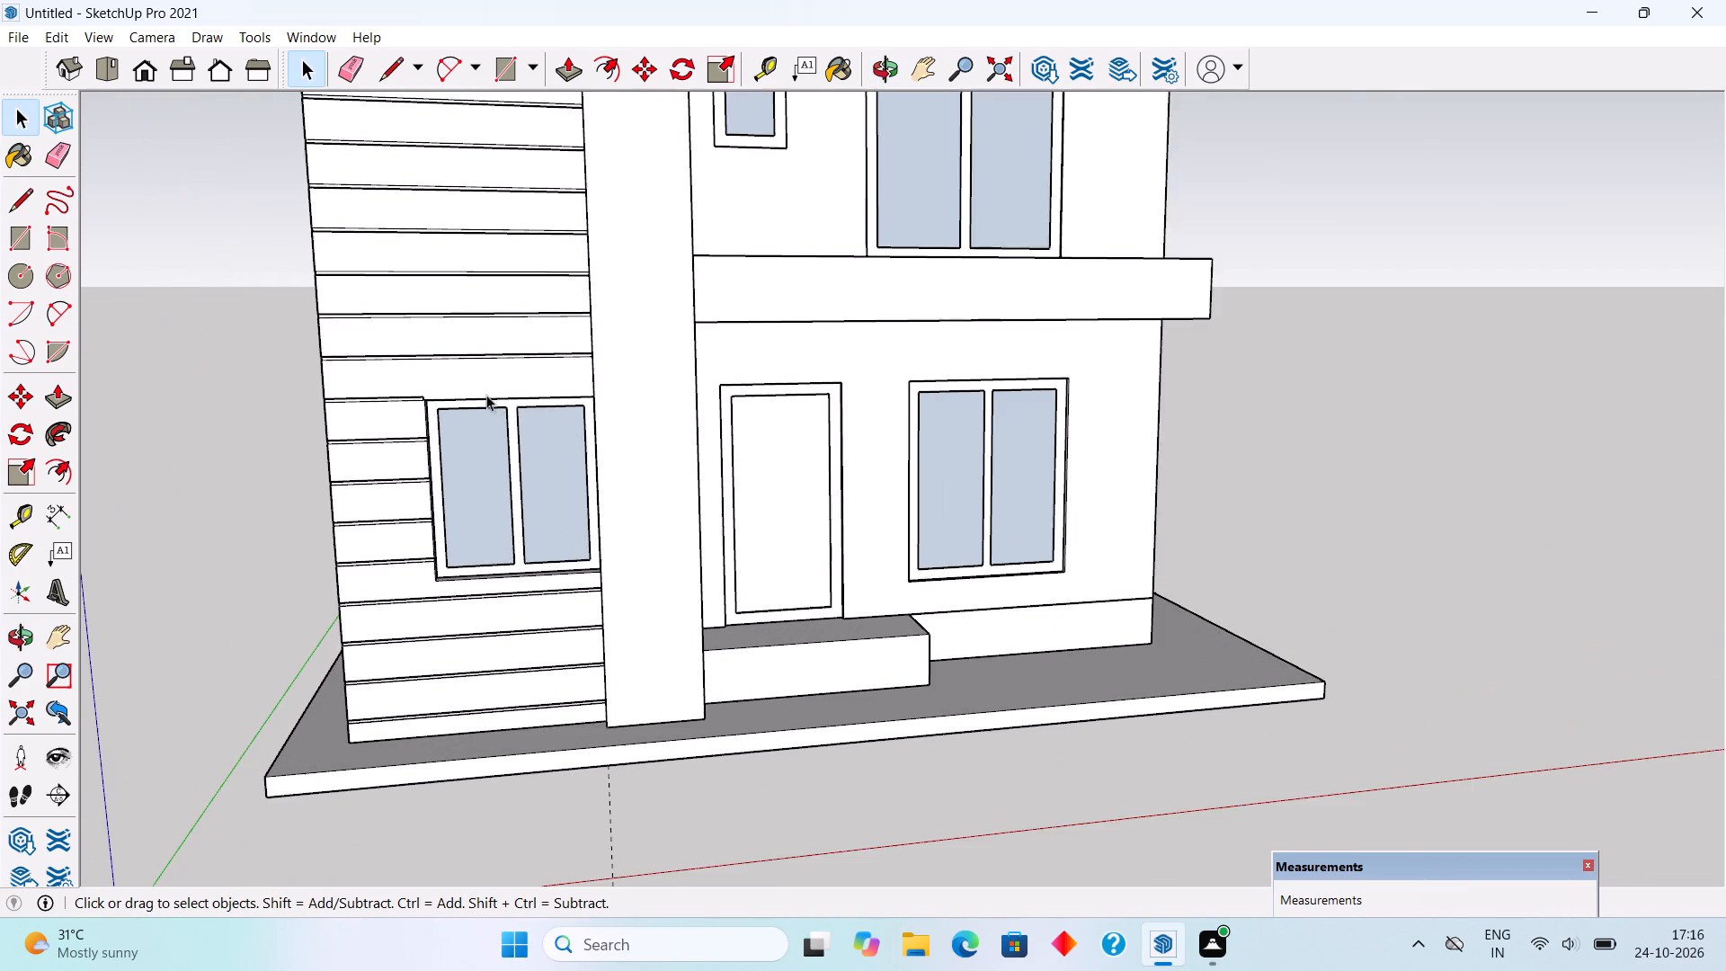
{"action": "scroll", "coordinate": [486, 395], "scroll_direction": "up", "scroll_amount": 3}
{"action": "middle_click_drag", "start_coordinate": [491, 402], "coordinate": [562, 349]}
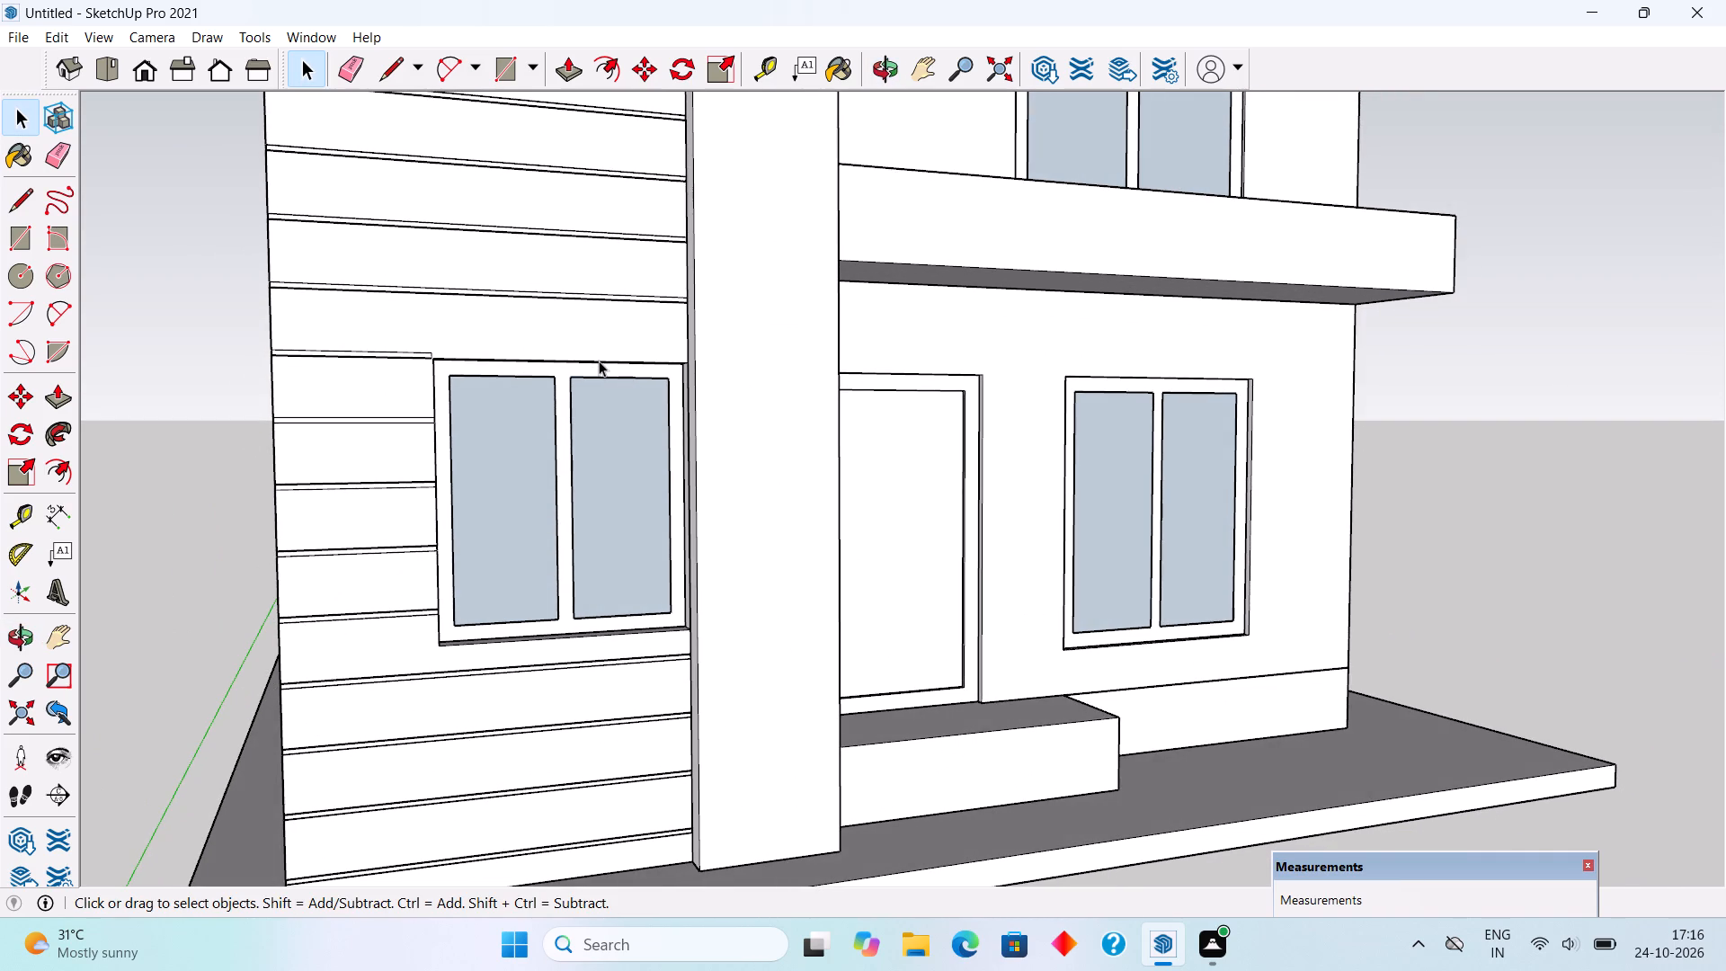
{"action": "scroll", "coordinate": [599, 361], "scroll_direction": "up", "scroll_amount": 8}
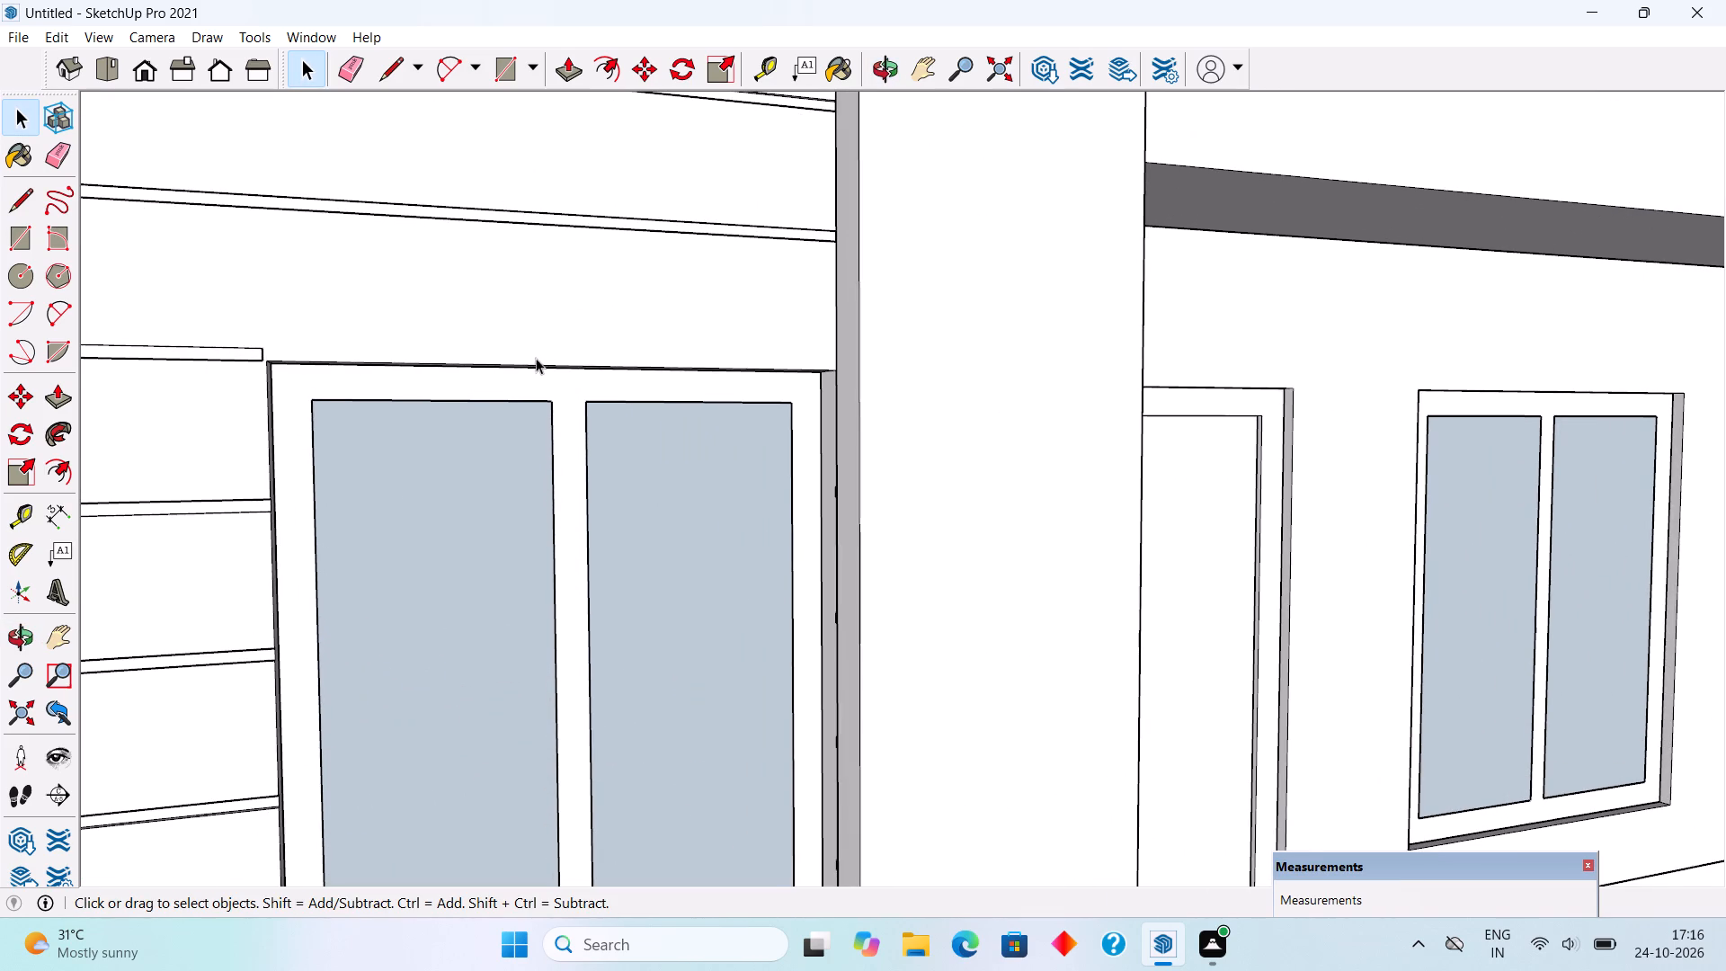
{"action": "middle_click_drag", "start_coordinate": [528, 370], "coordinate": [539, 430]}
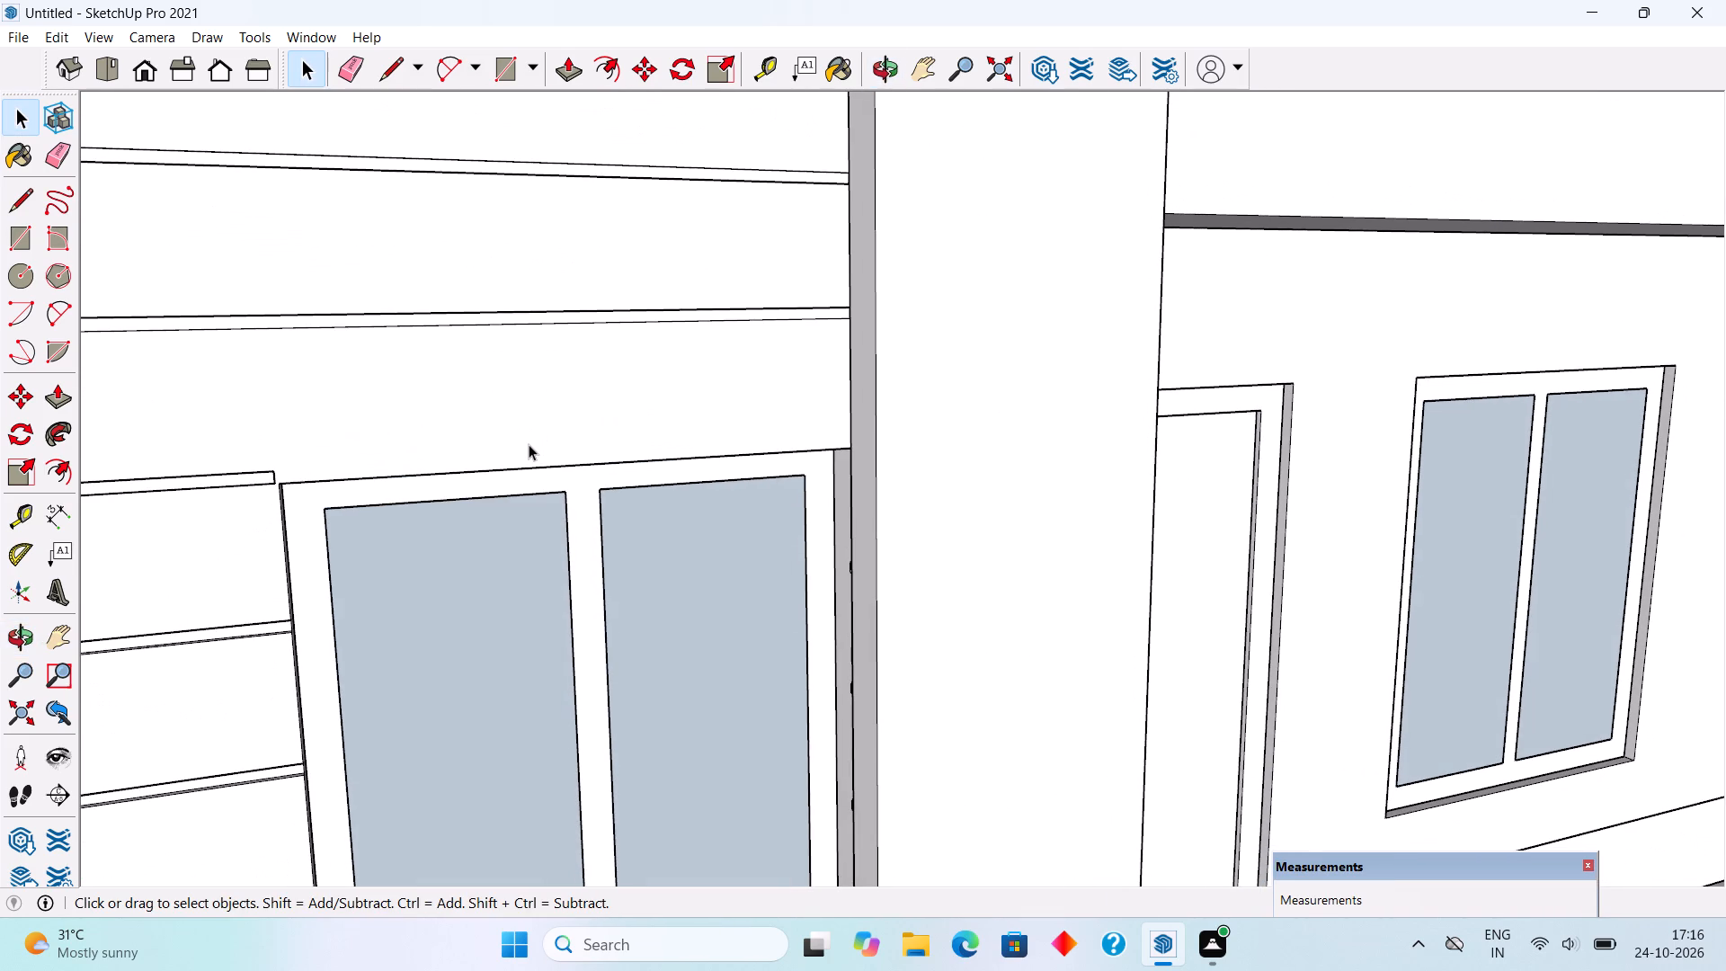
{"action": "triple_click", "coordinate": [529, 444]}
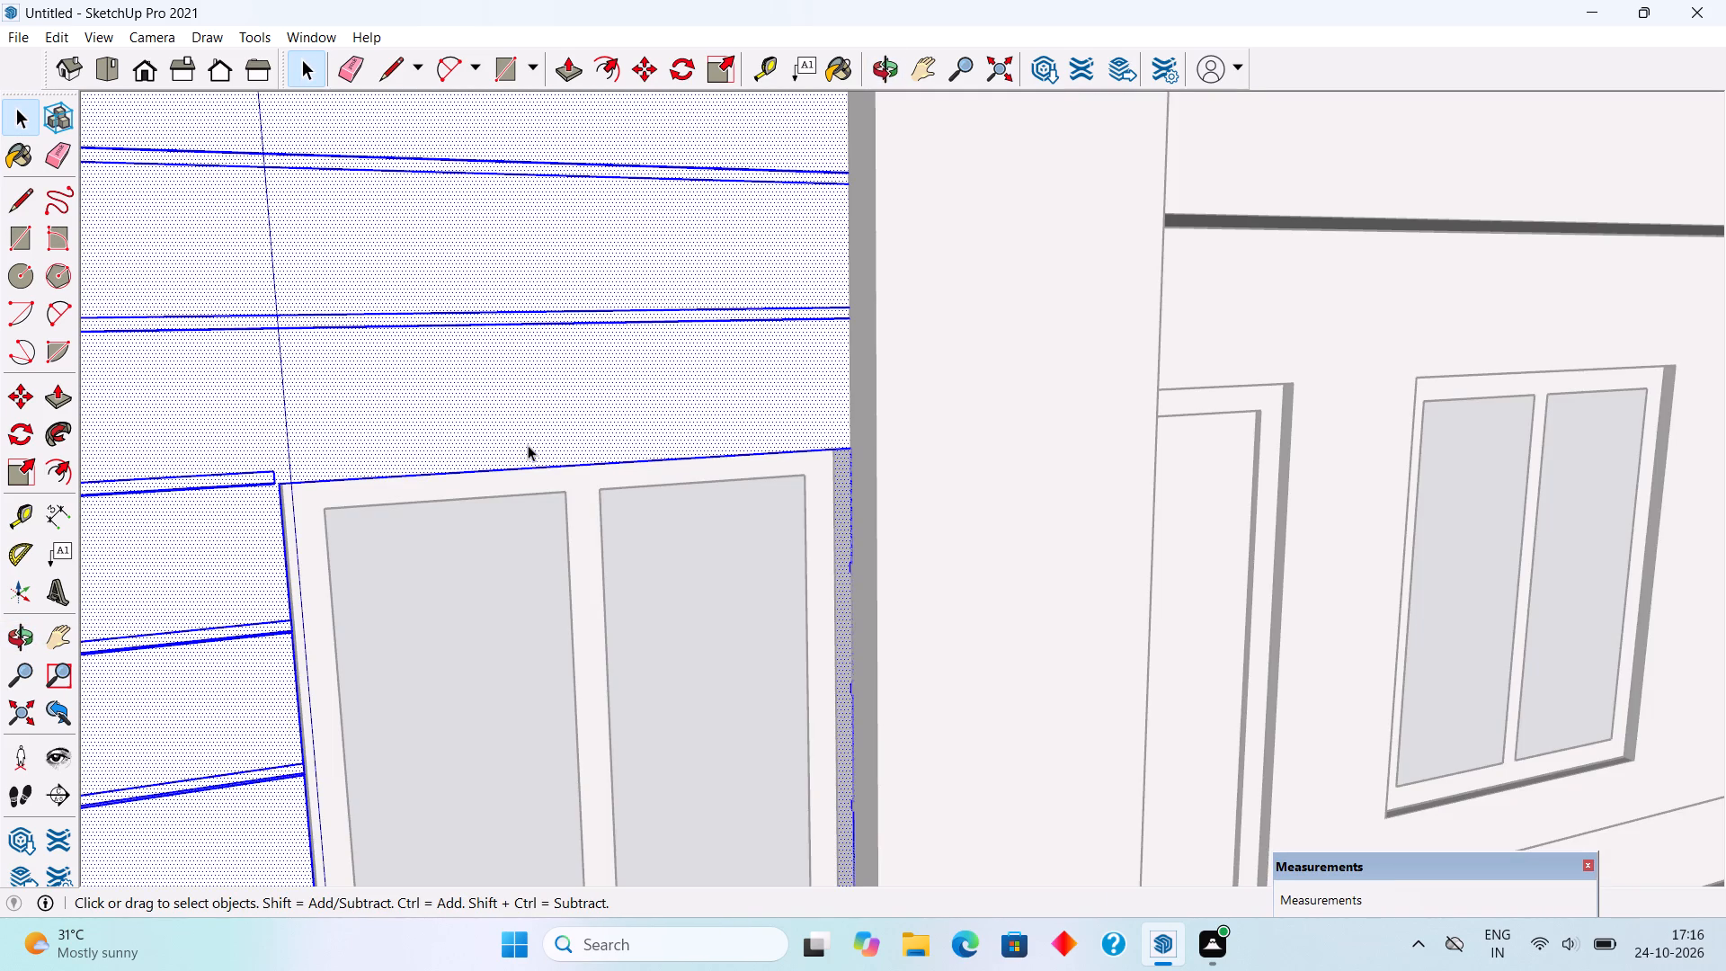
{"action": "key", "text": "r"}
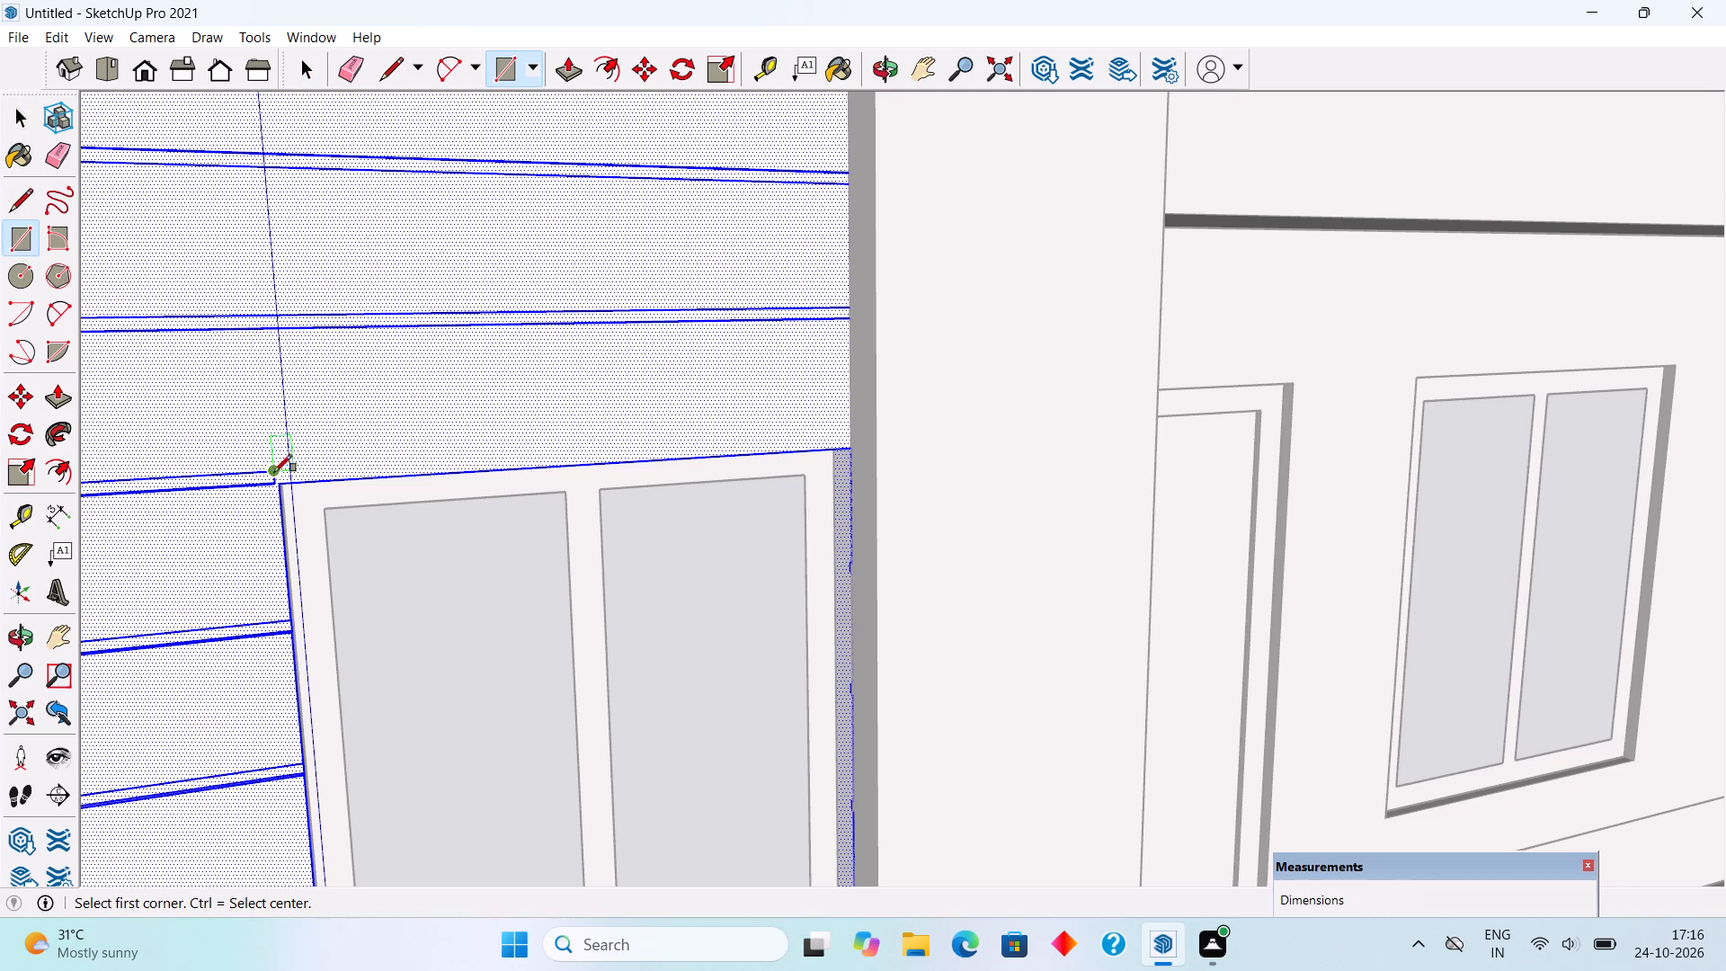
{"action": "left_click", "coordinate": [280, 477]}
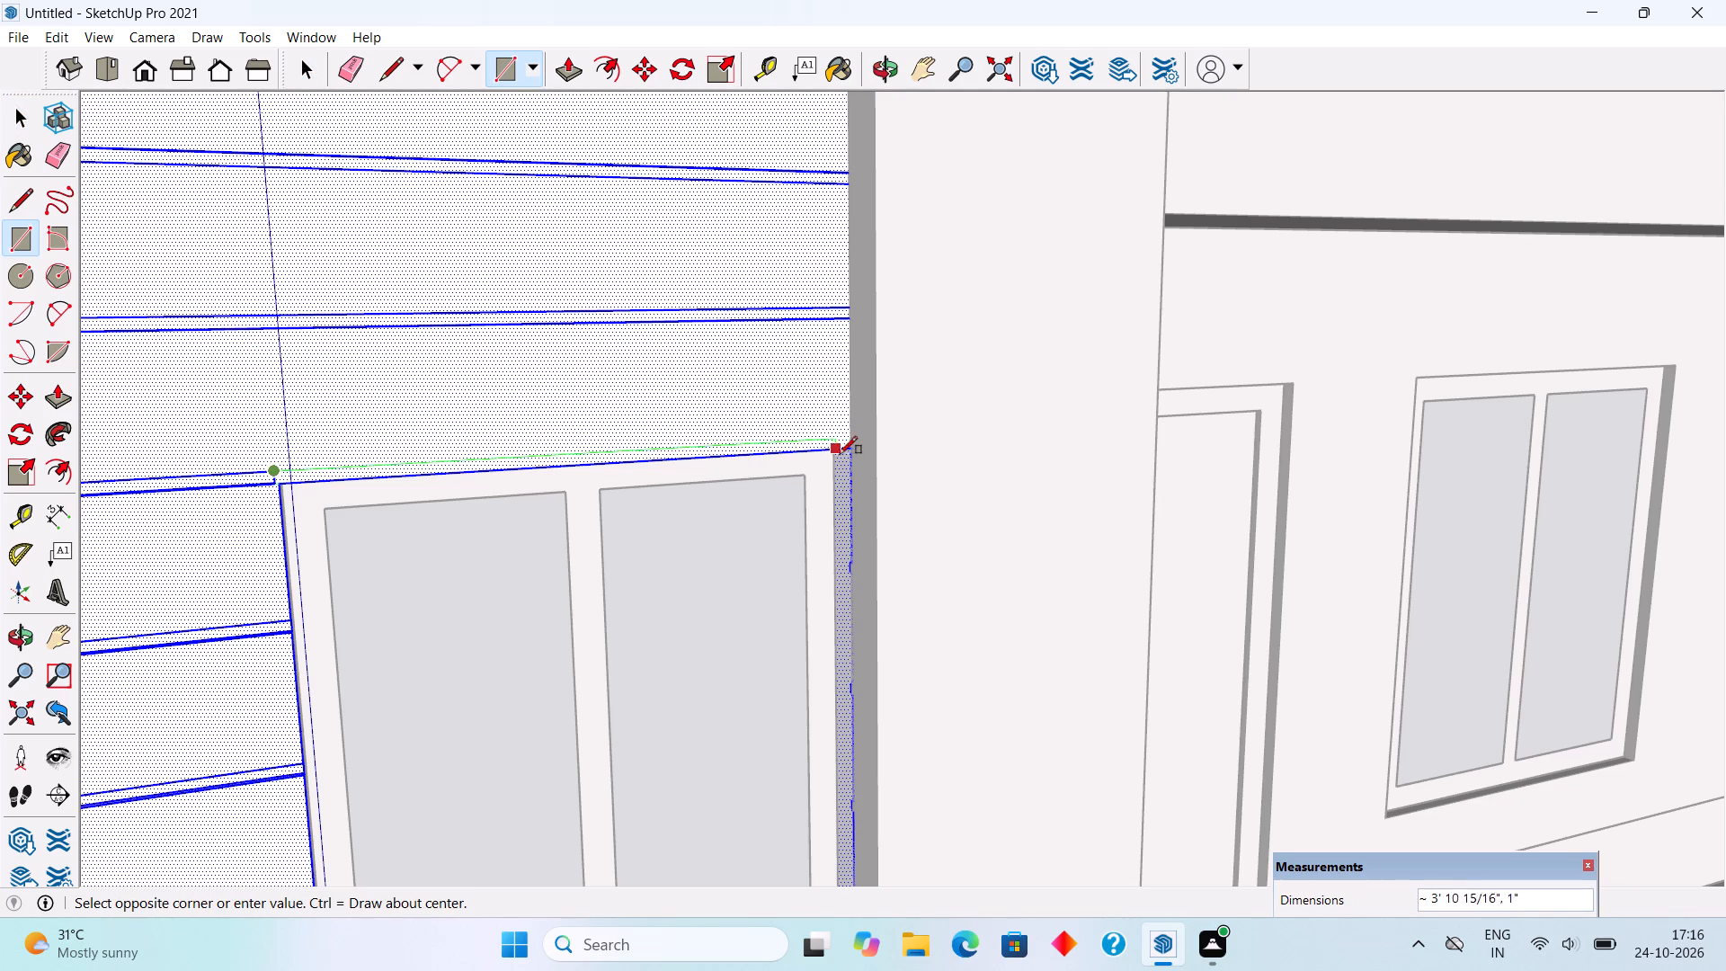
{"action": "left_click", "coordinate": [851, 450]}
Push the thin strip above the tower window 0.5" into the wall, level with the adjoining groove.
{"action": "key", "text": "p"}
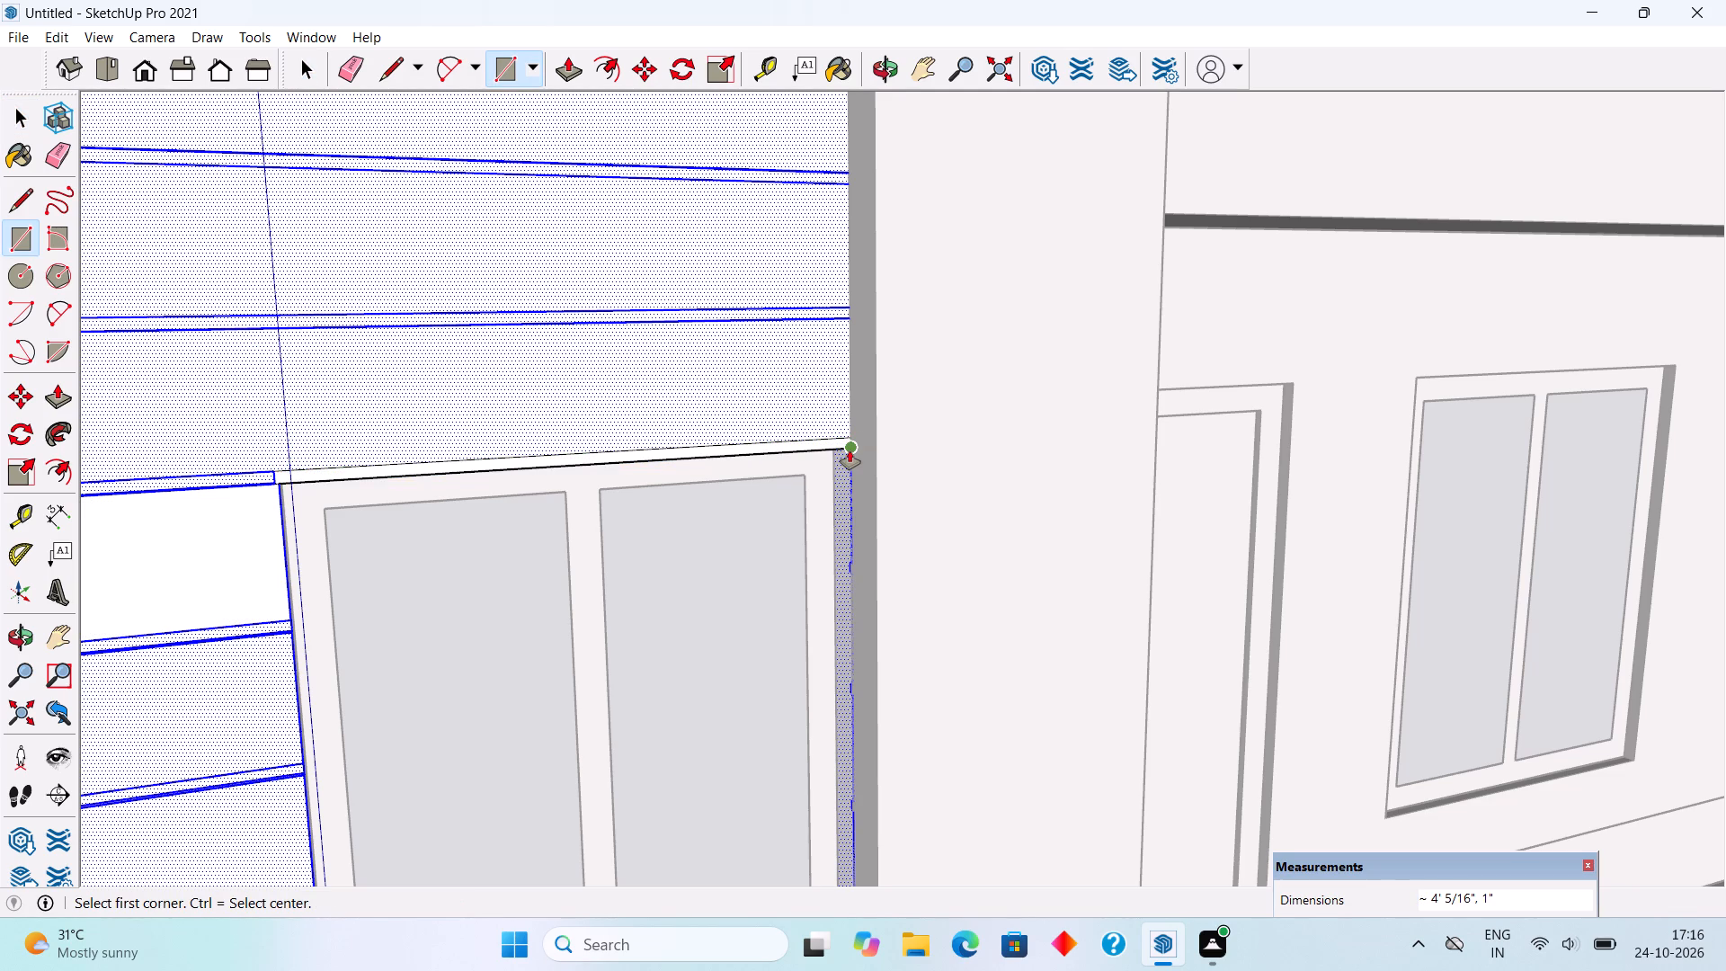
{"action": "left_click", "coordinate": [283, 475]}
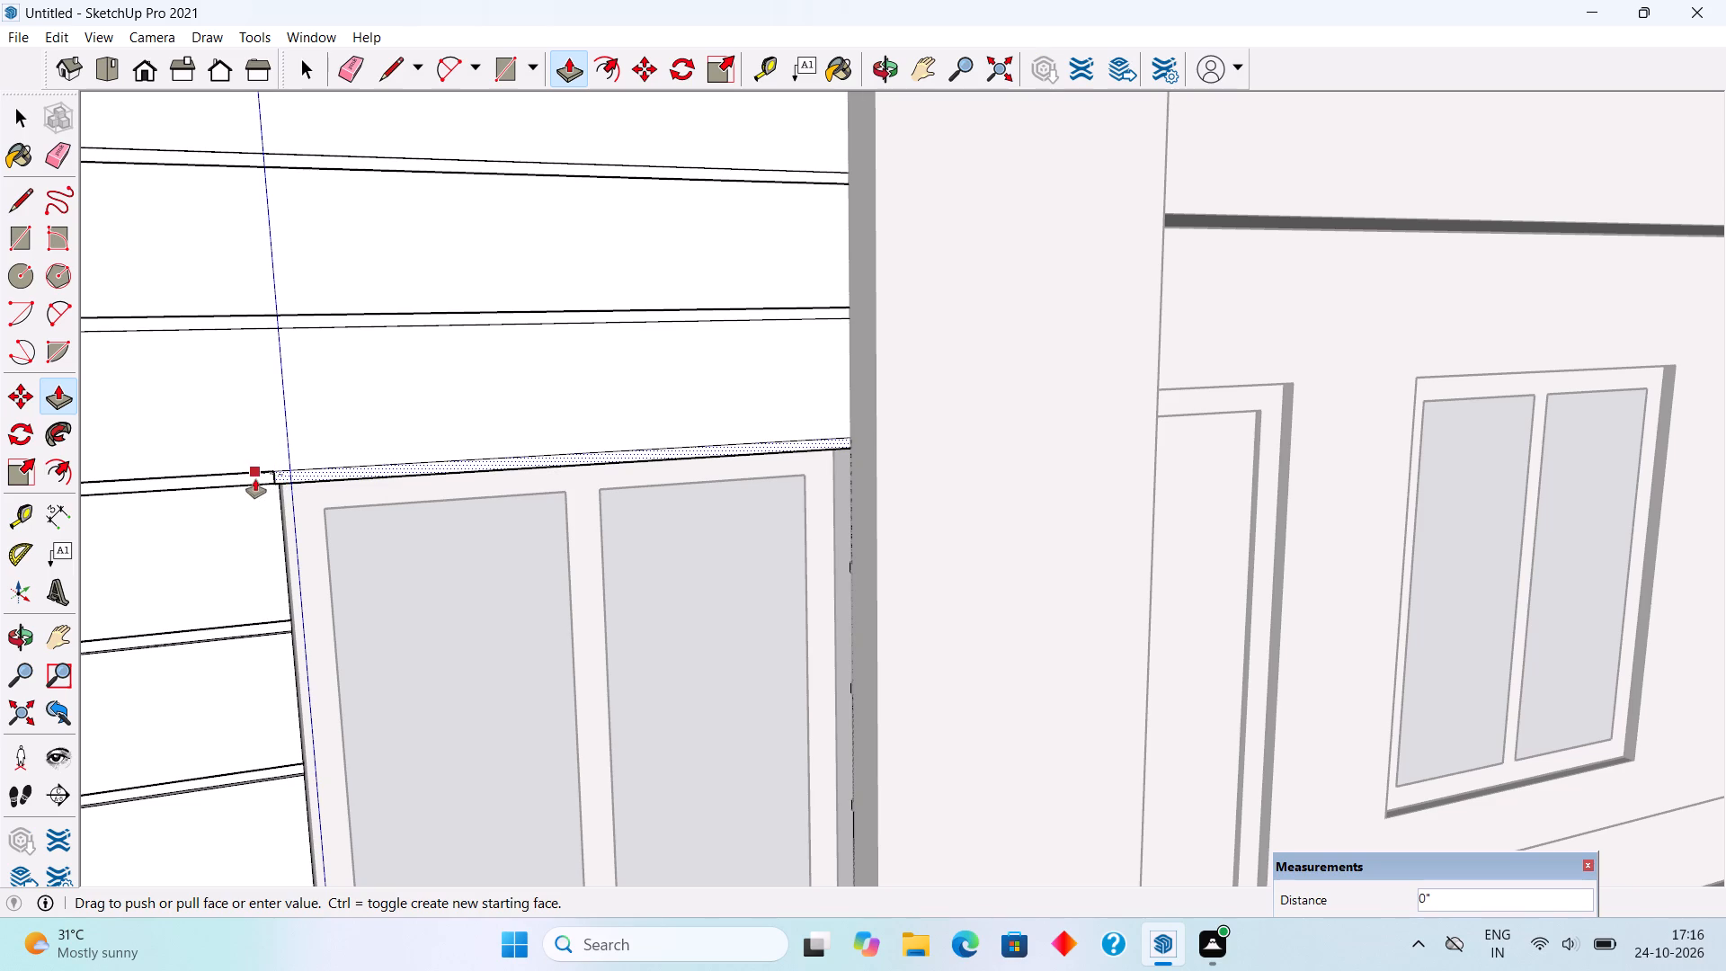
{"action": "scroll", "coordinate": [225, 477], "scroll_direction": "up", "scroll_amount": 12}
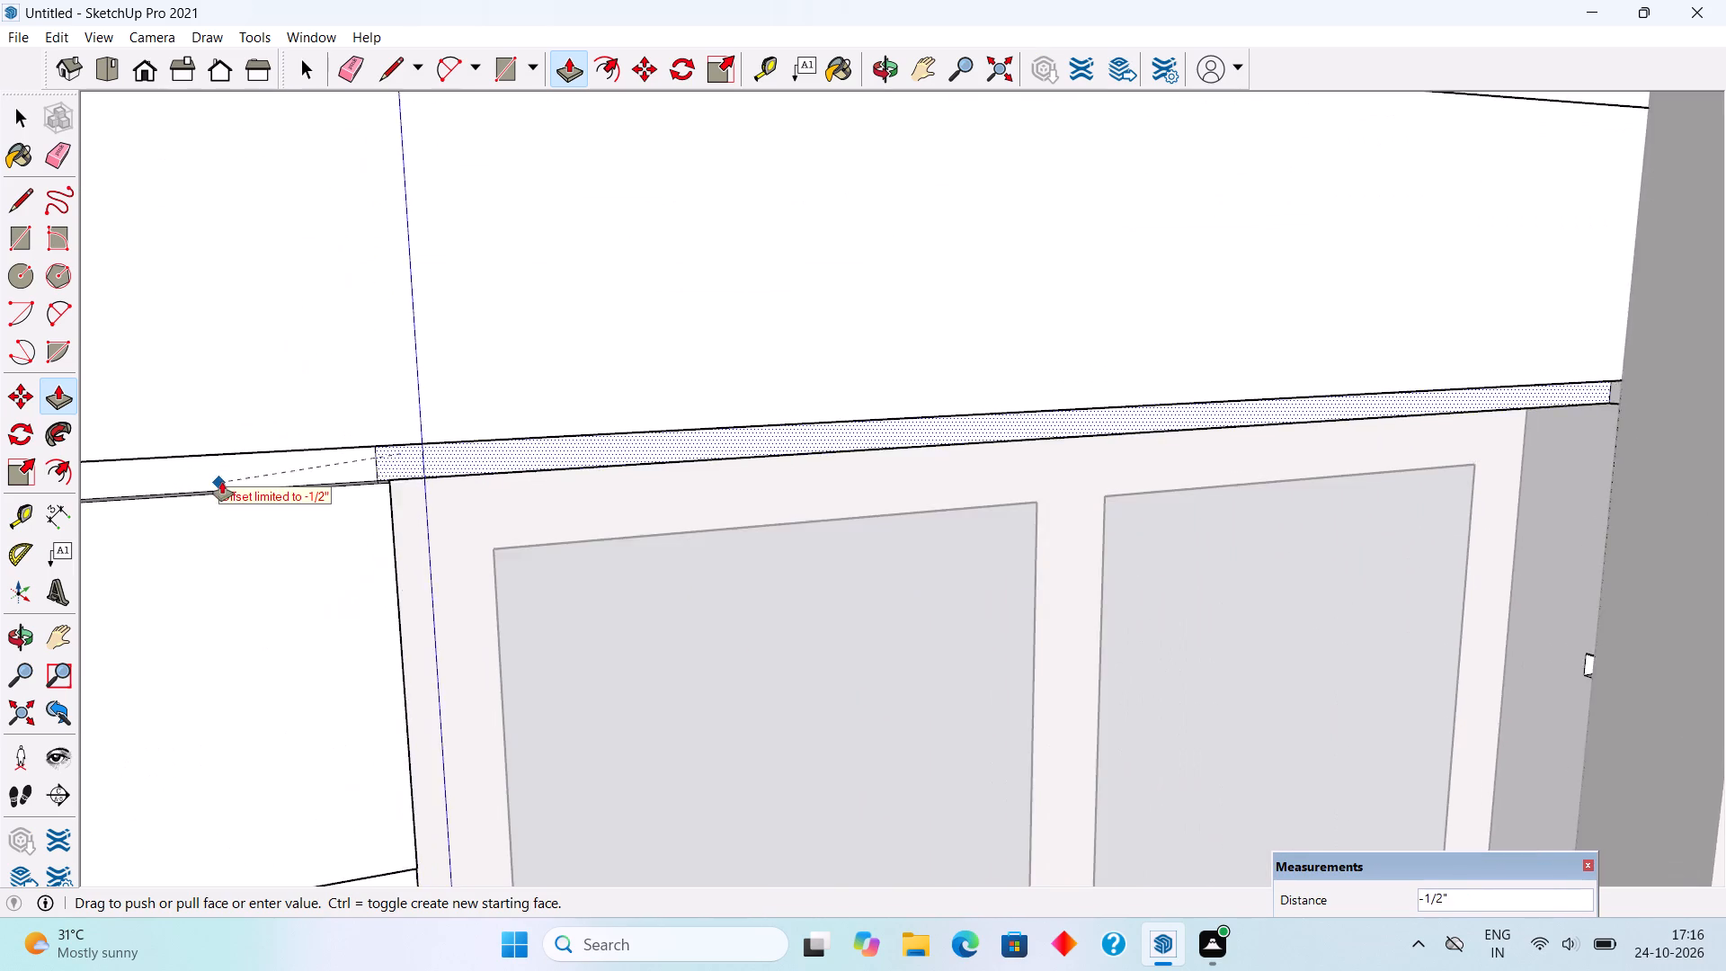
{"action": "scroll", "coordinate": [222, 482], "scroll_direction": "up", "scroll_amount": 4}
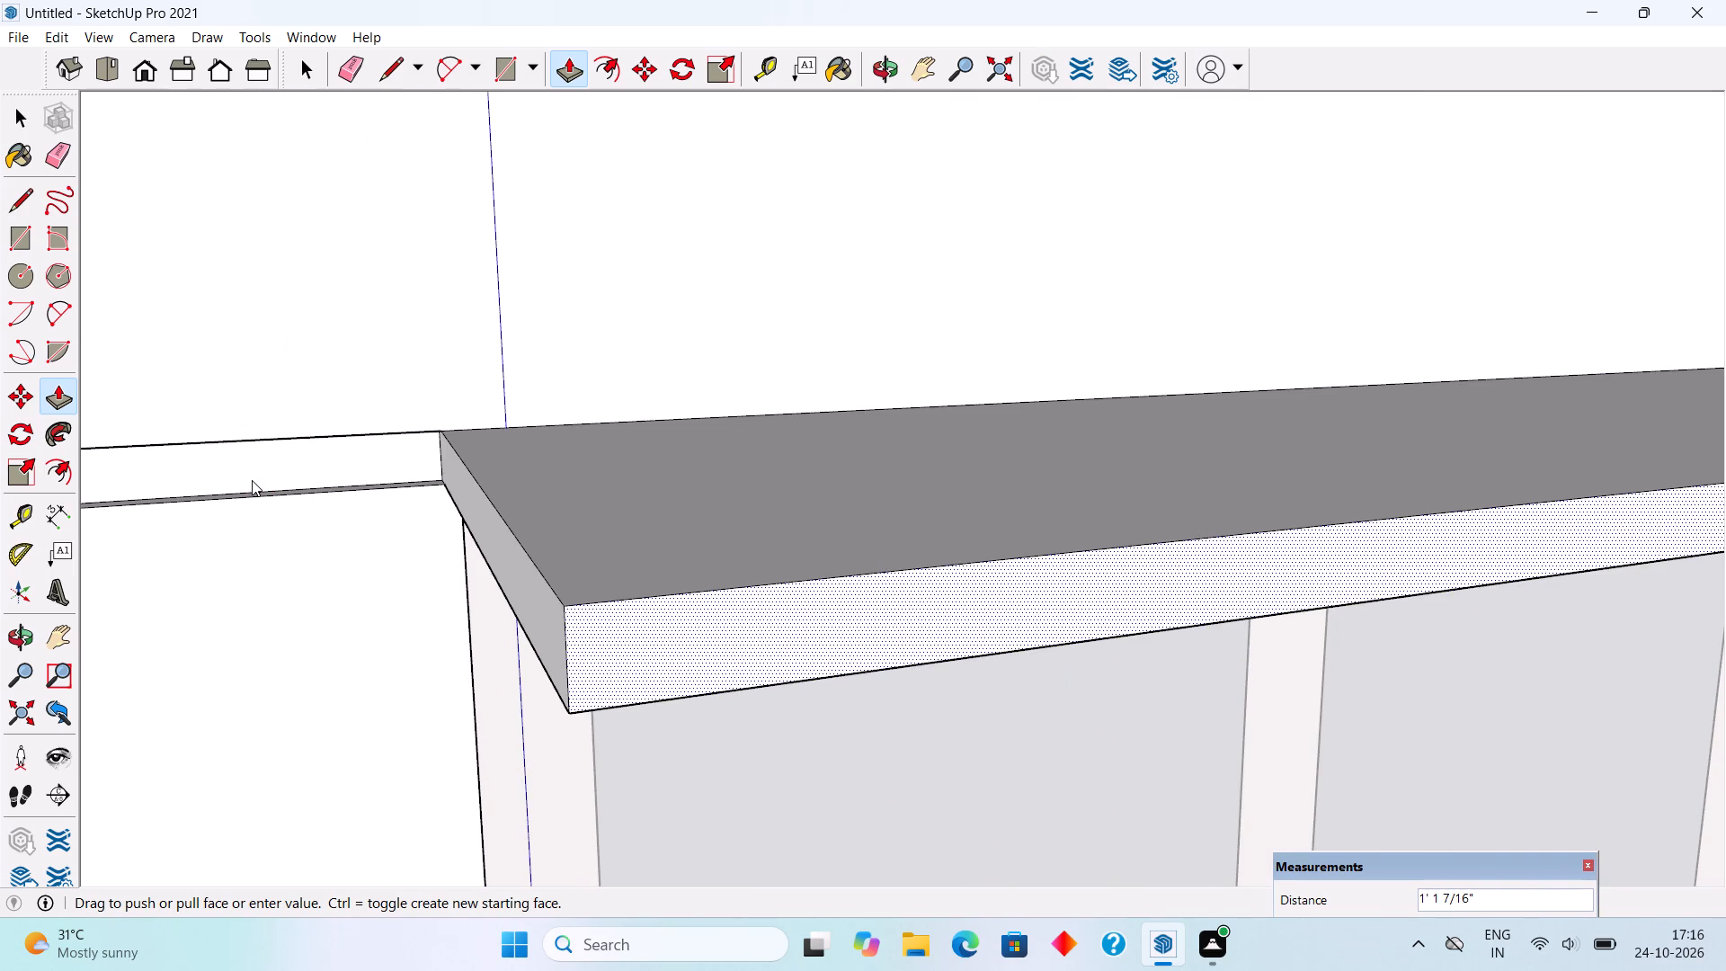
{"action": "type", "text": ".5\""}
{"action": "key", "text": "Return"}
{"action": "key", "text": "space"}
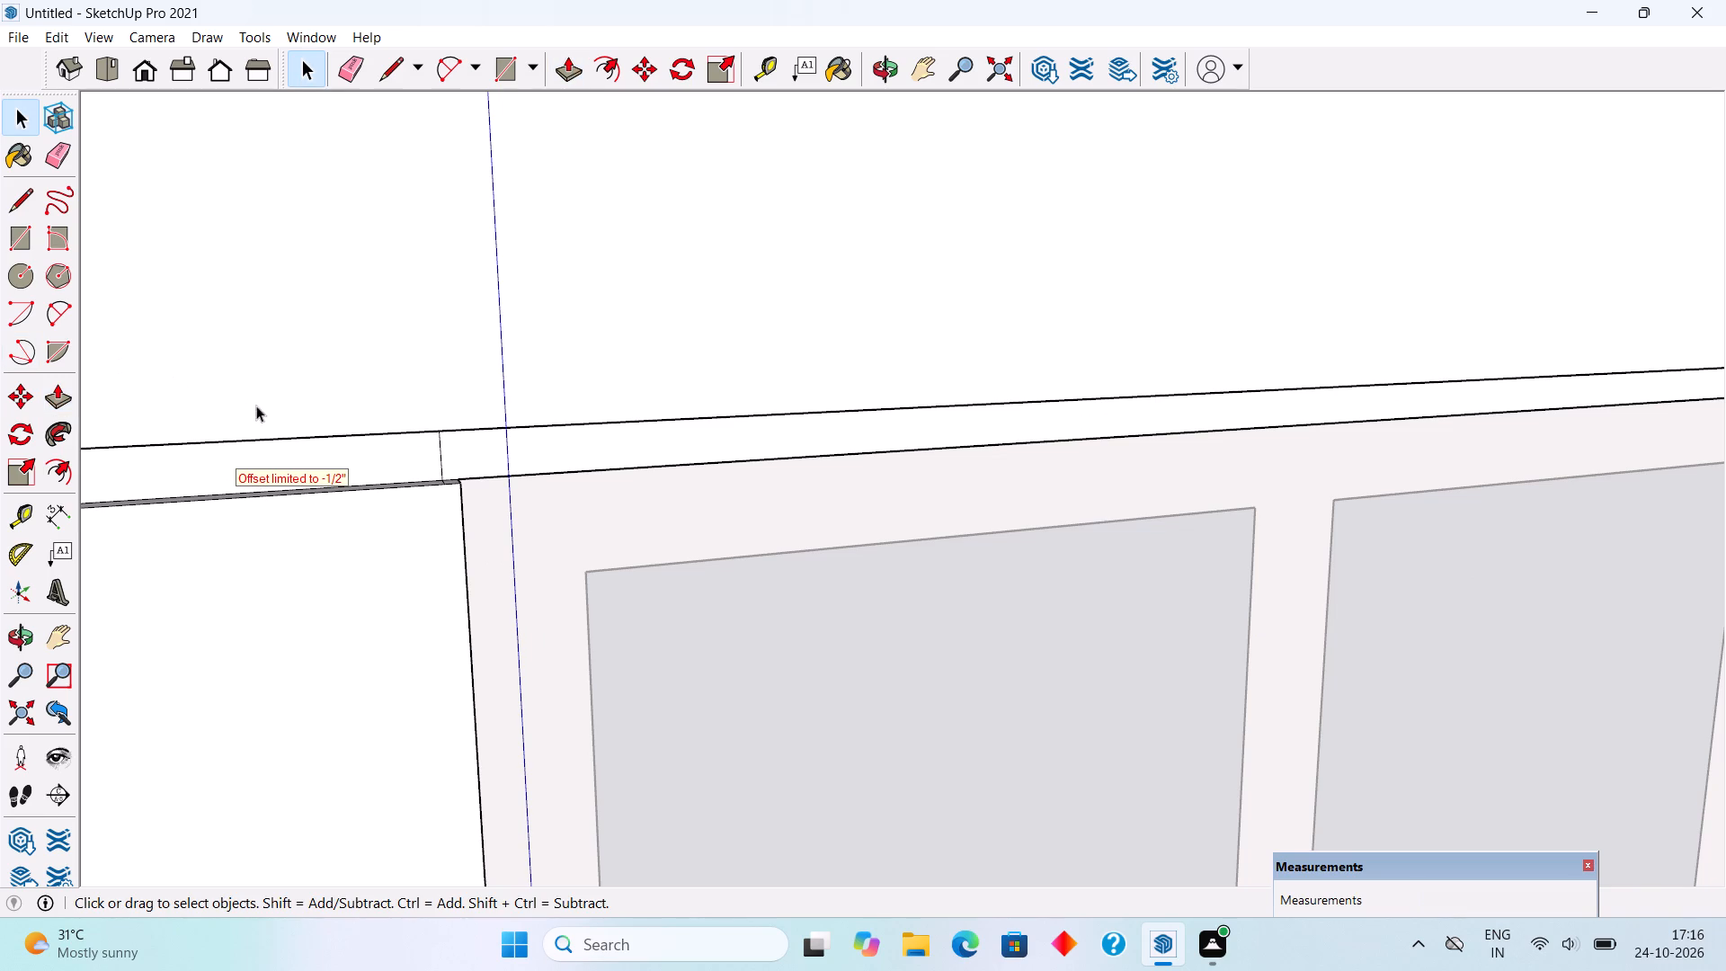
Delete the short edge separating the new strip from the existing groove, and close the wall group.
{"action": "left_click", "coordinate": [447, 462]}
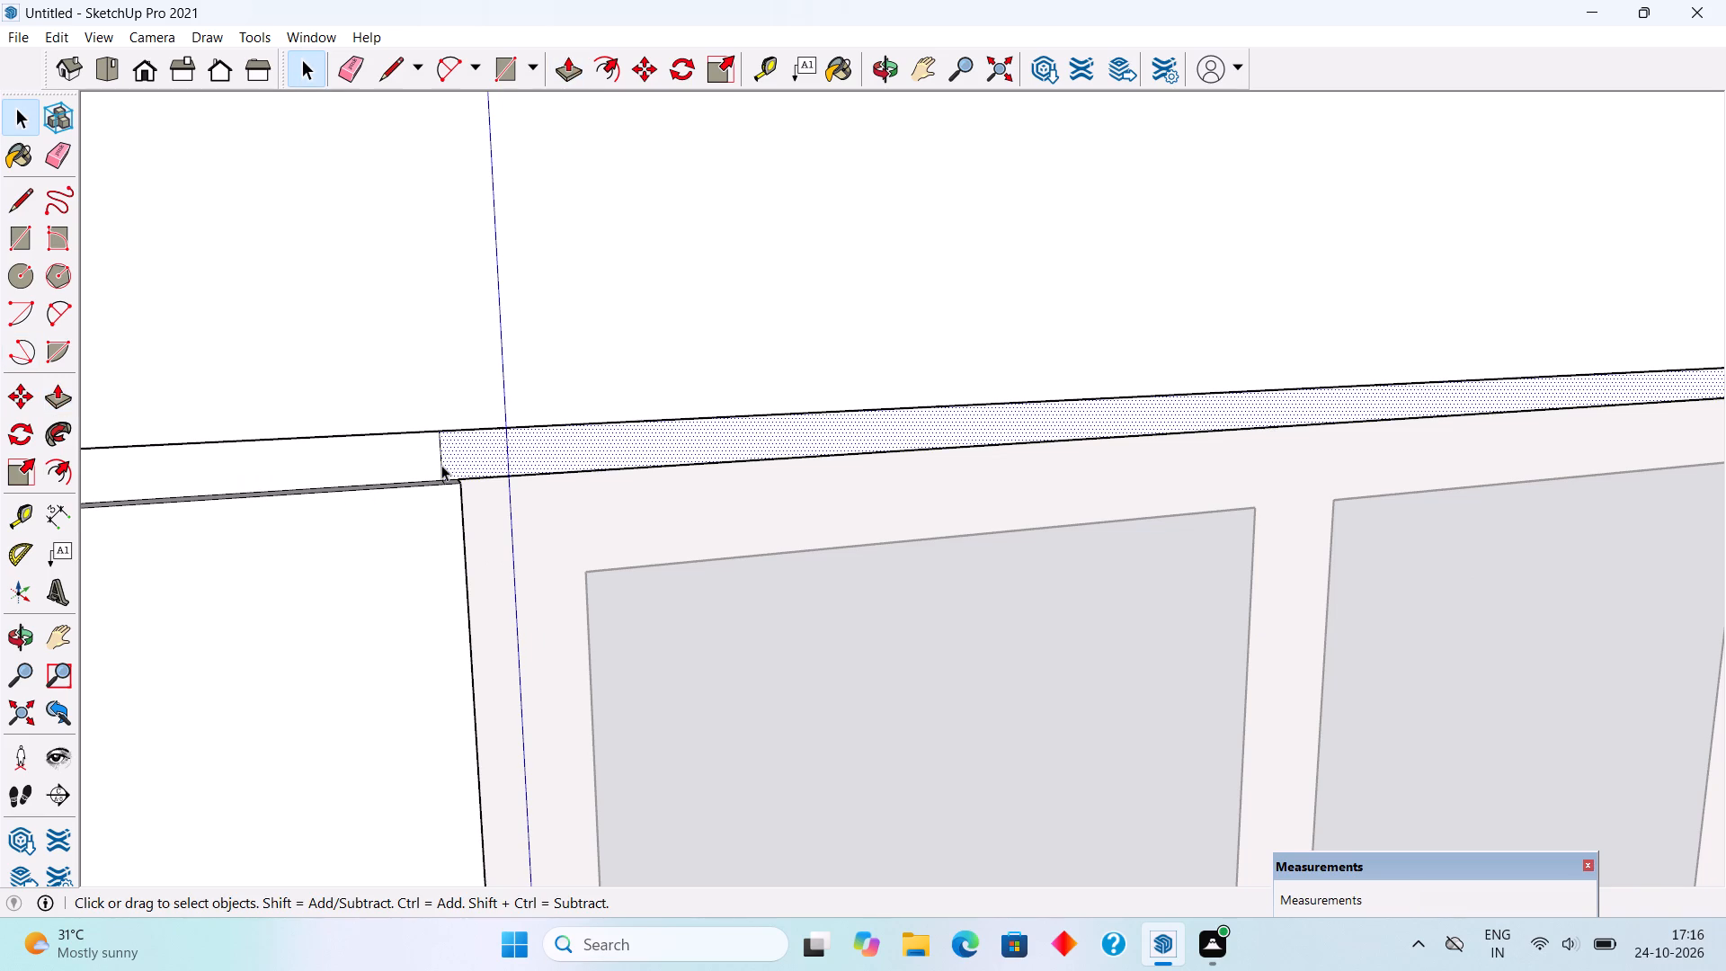
{"action": "left_click", "coordinate": [441, 465]}
{"action": "key", "text": "Delete"}
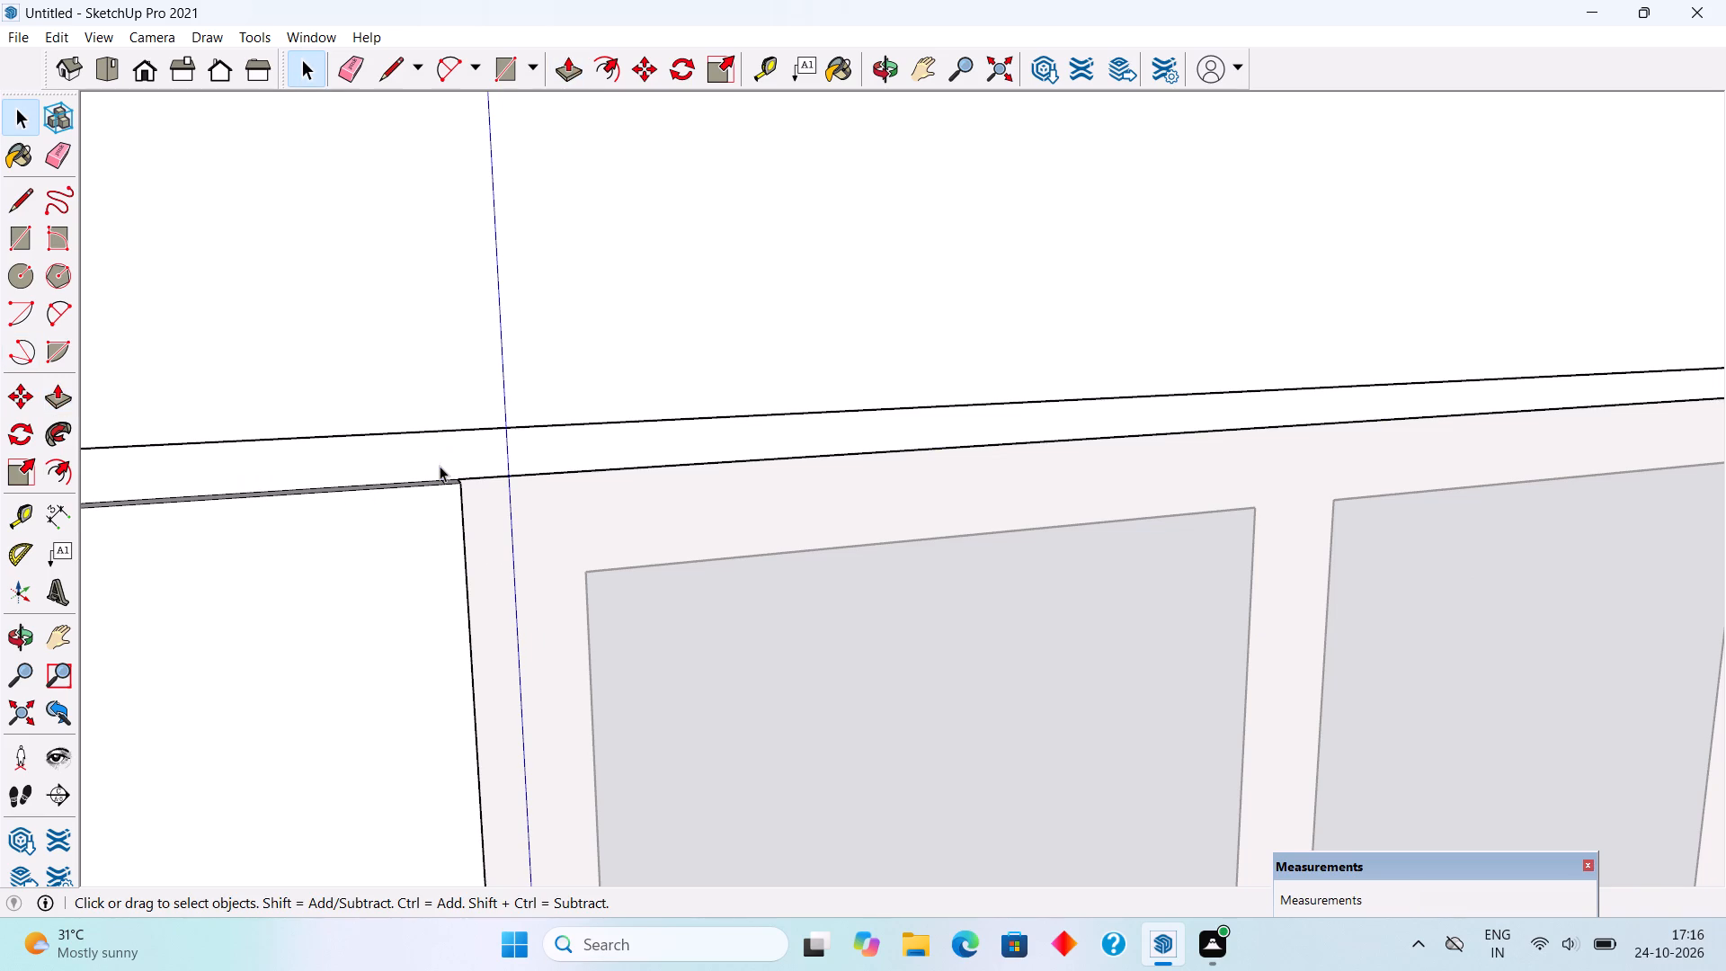
{"action": "scroll", "coordinate": [437, 502], "scroll_direction": "down", "scroll_amount": 20}
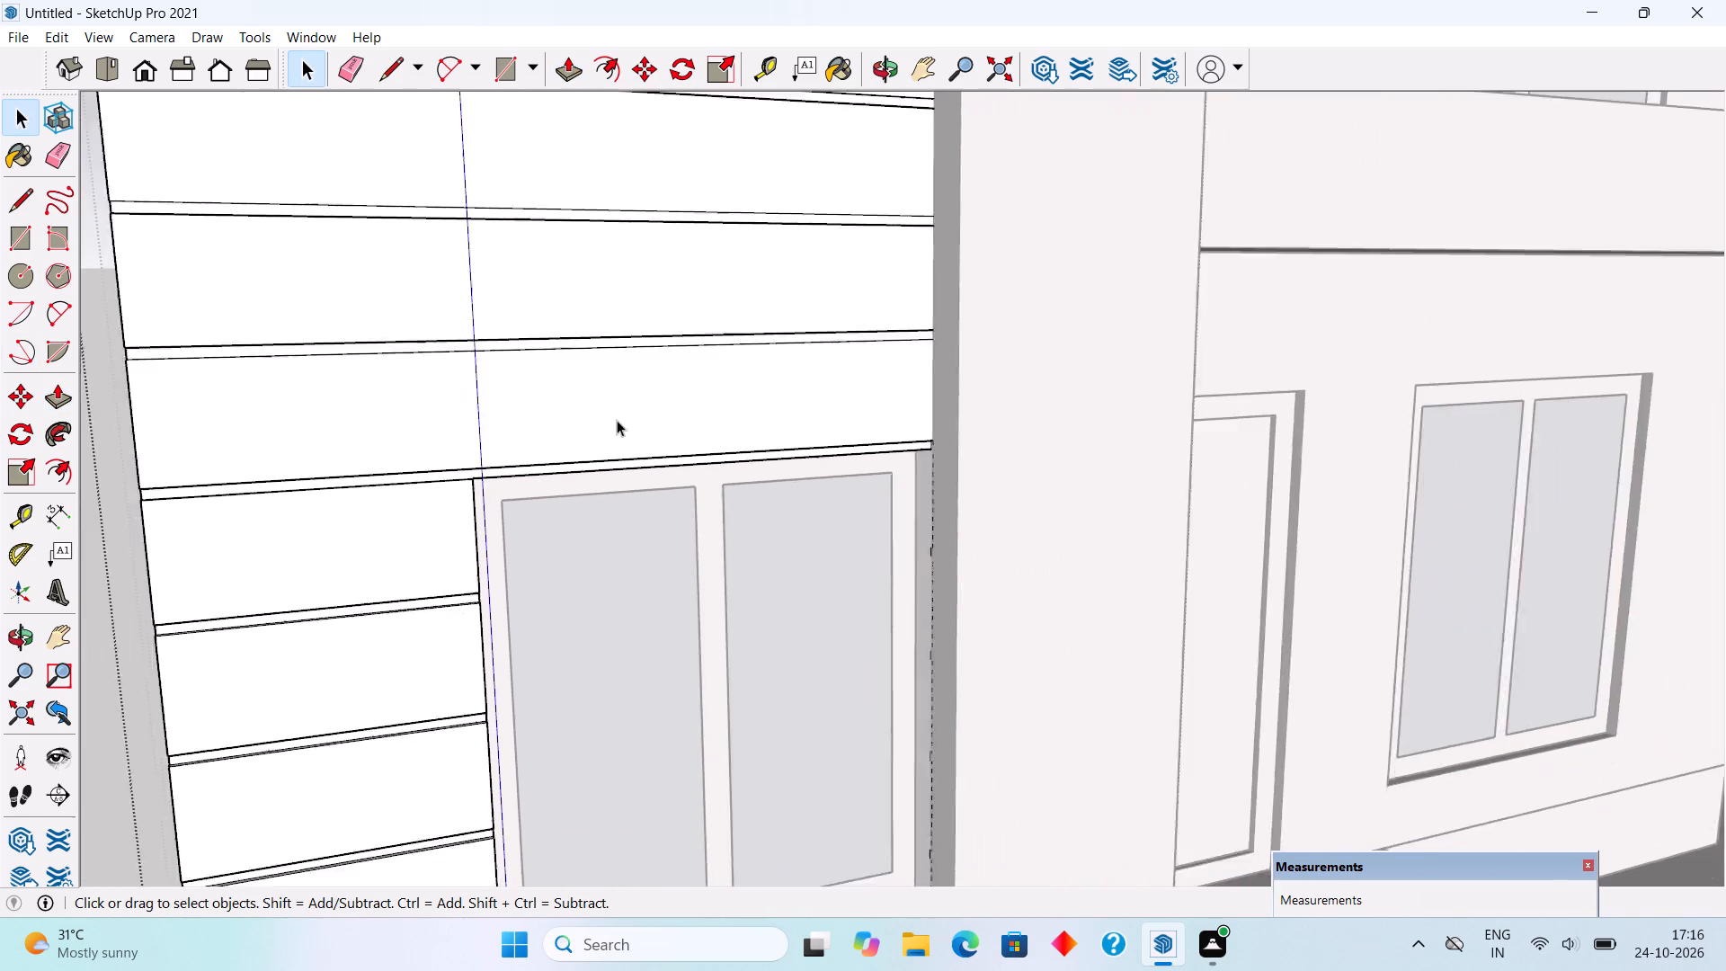
{"action": "scroll", "coordinate": [617, 420], "scroll_direction": "down", "scroll_amount": 6}
{"action": "left_click", "coordinate": [258, 452]}
Examine the whole house front and the tower top with the extended groove.
{"action": "middle_click_drag", "start_coordinate": [681, 460], "coordinate": [607, 463]}
{"action": "scroll", "coordinate": [608, 463], "scroll_direction": "down", "scroll_amount": 3}
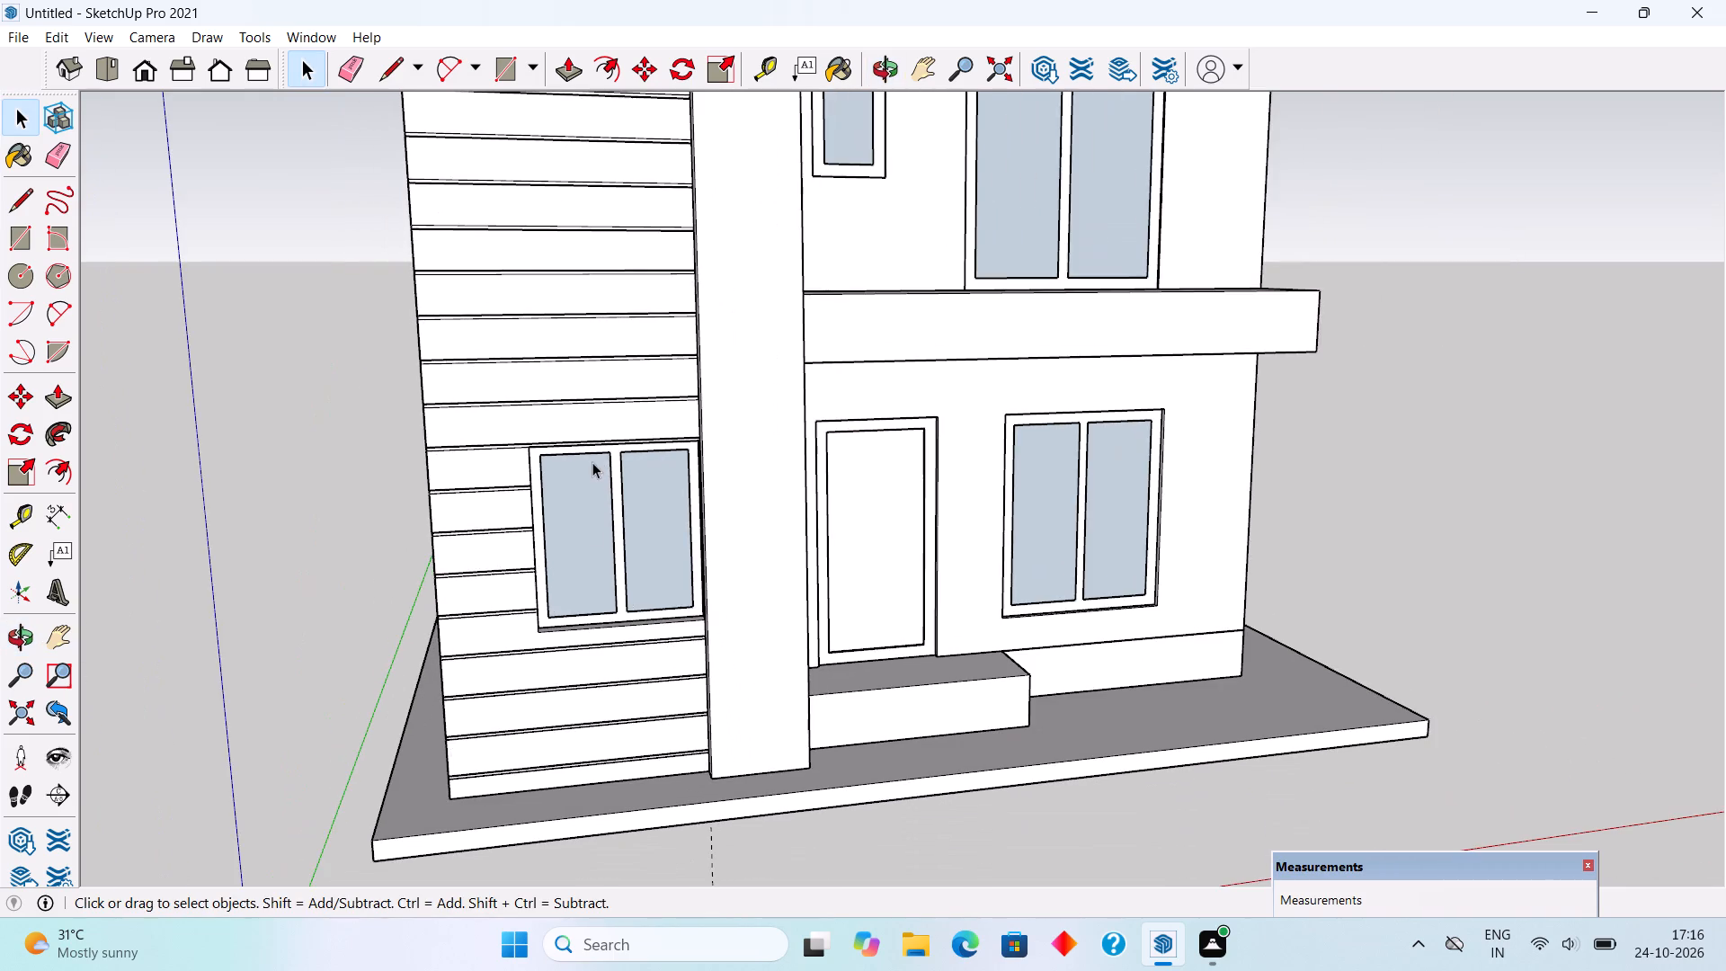
{"action": "middle_click_drag", "start_coordinate": [587, 540], "coordinate": [574, 501]}
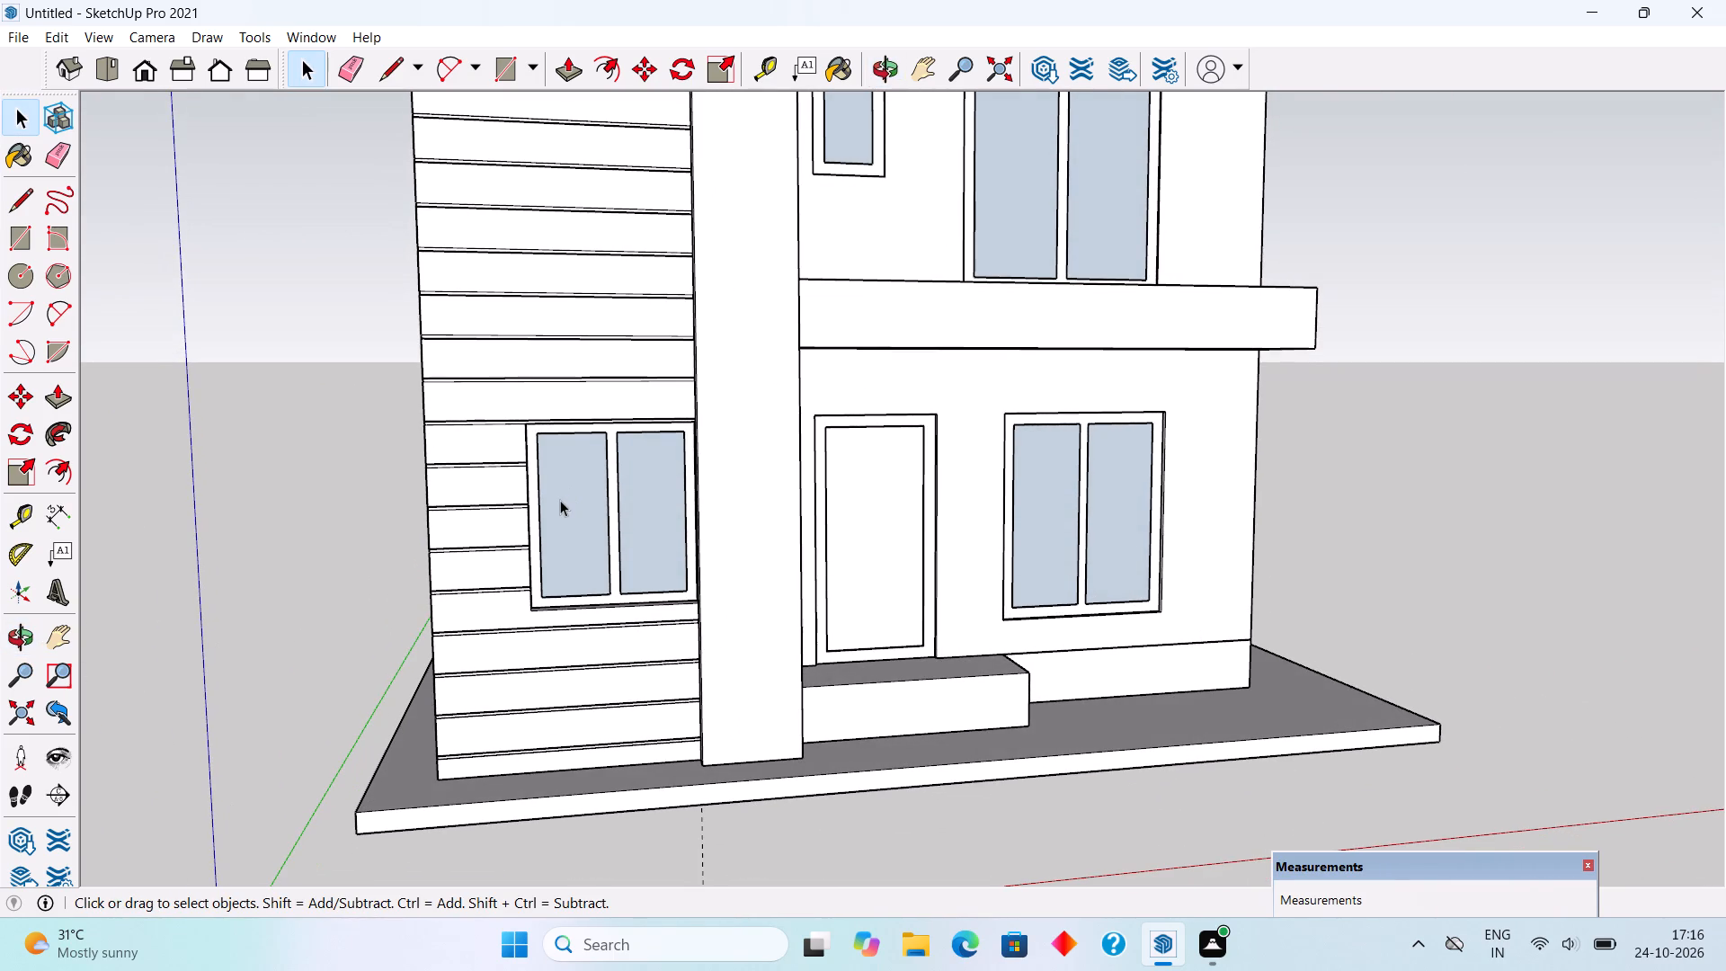
{"action": "scroll", "coordinate": [560, 500], "scroll_direction": "down", "scroll_amount": 7}
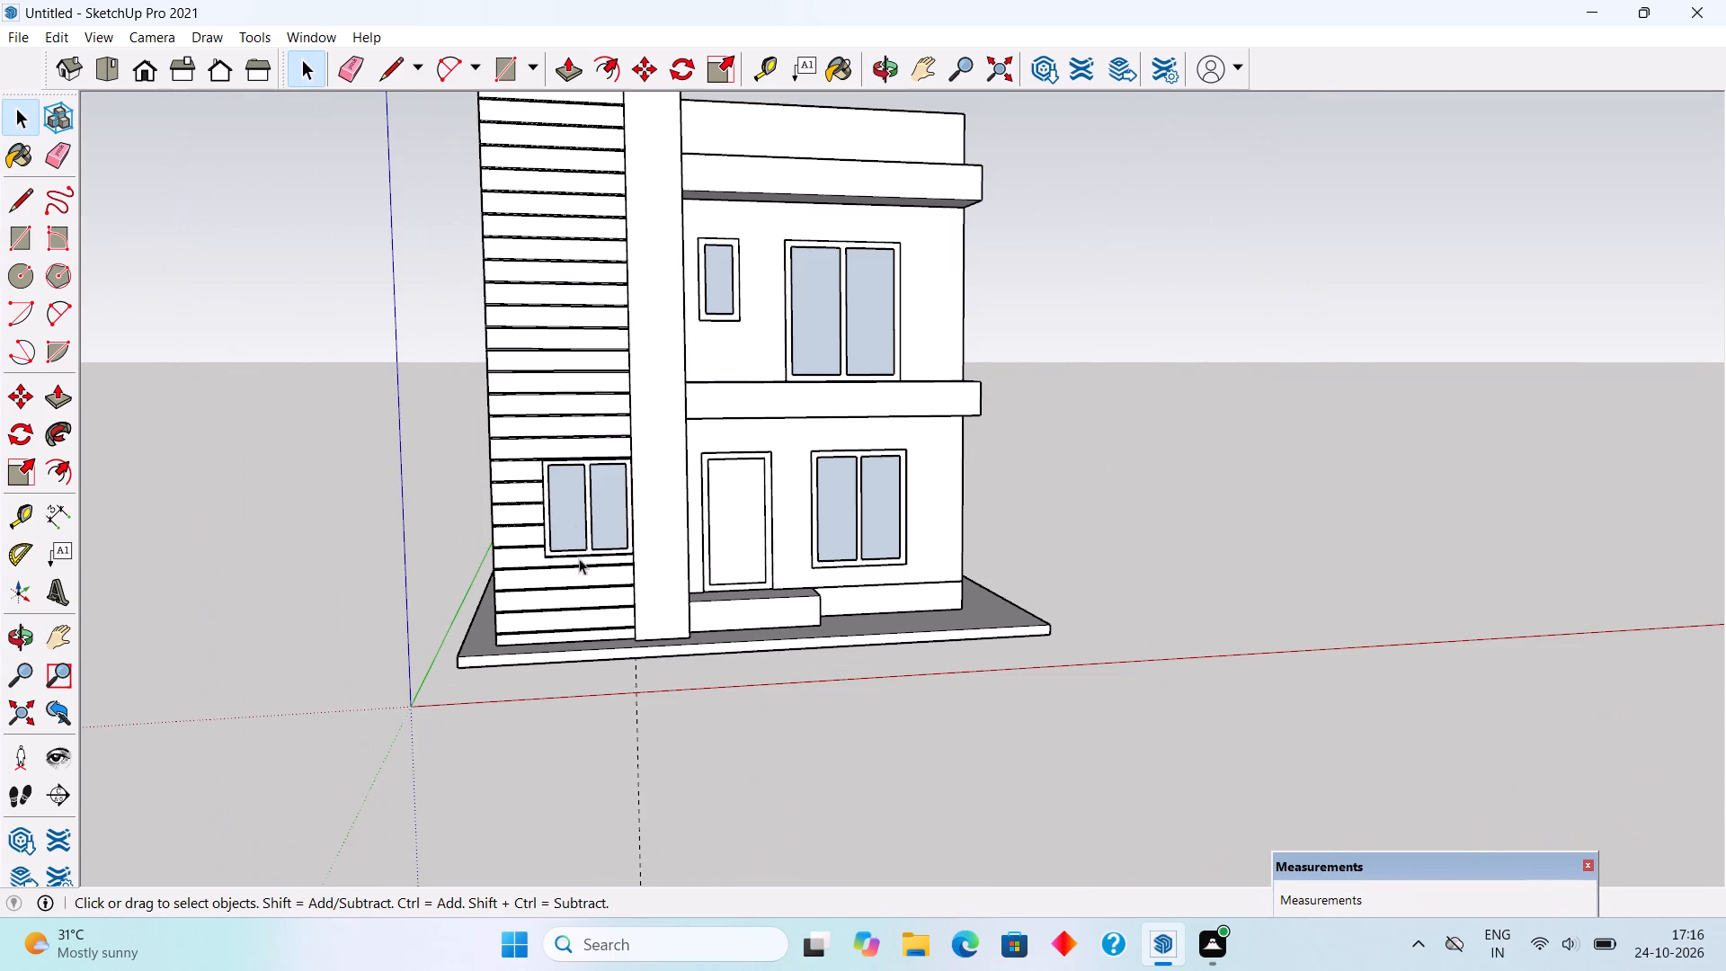
{"action": "middle_click_drag", "start_coordinate": [582, 571], "coordinate": [605, 644]}
{"action": "scroll", "coordinate": [583, 575], "scroll_direction": "down", "scroll_amount": 1}
{"action": "scroll", "coordinate": [605, 645], "scroll_direction": "down", "scroll_amount": 2}
{"action": "scroll", "coordinate": [498, 340], "scroll_direction": "up", "scroll_amount": 4}
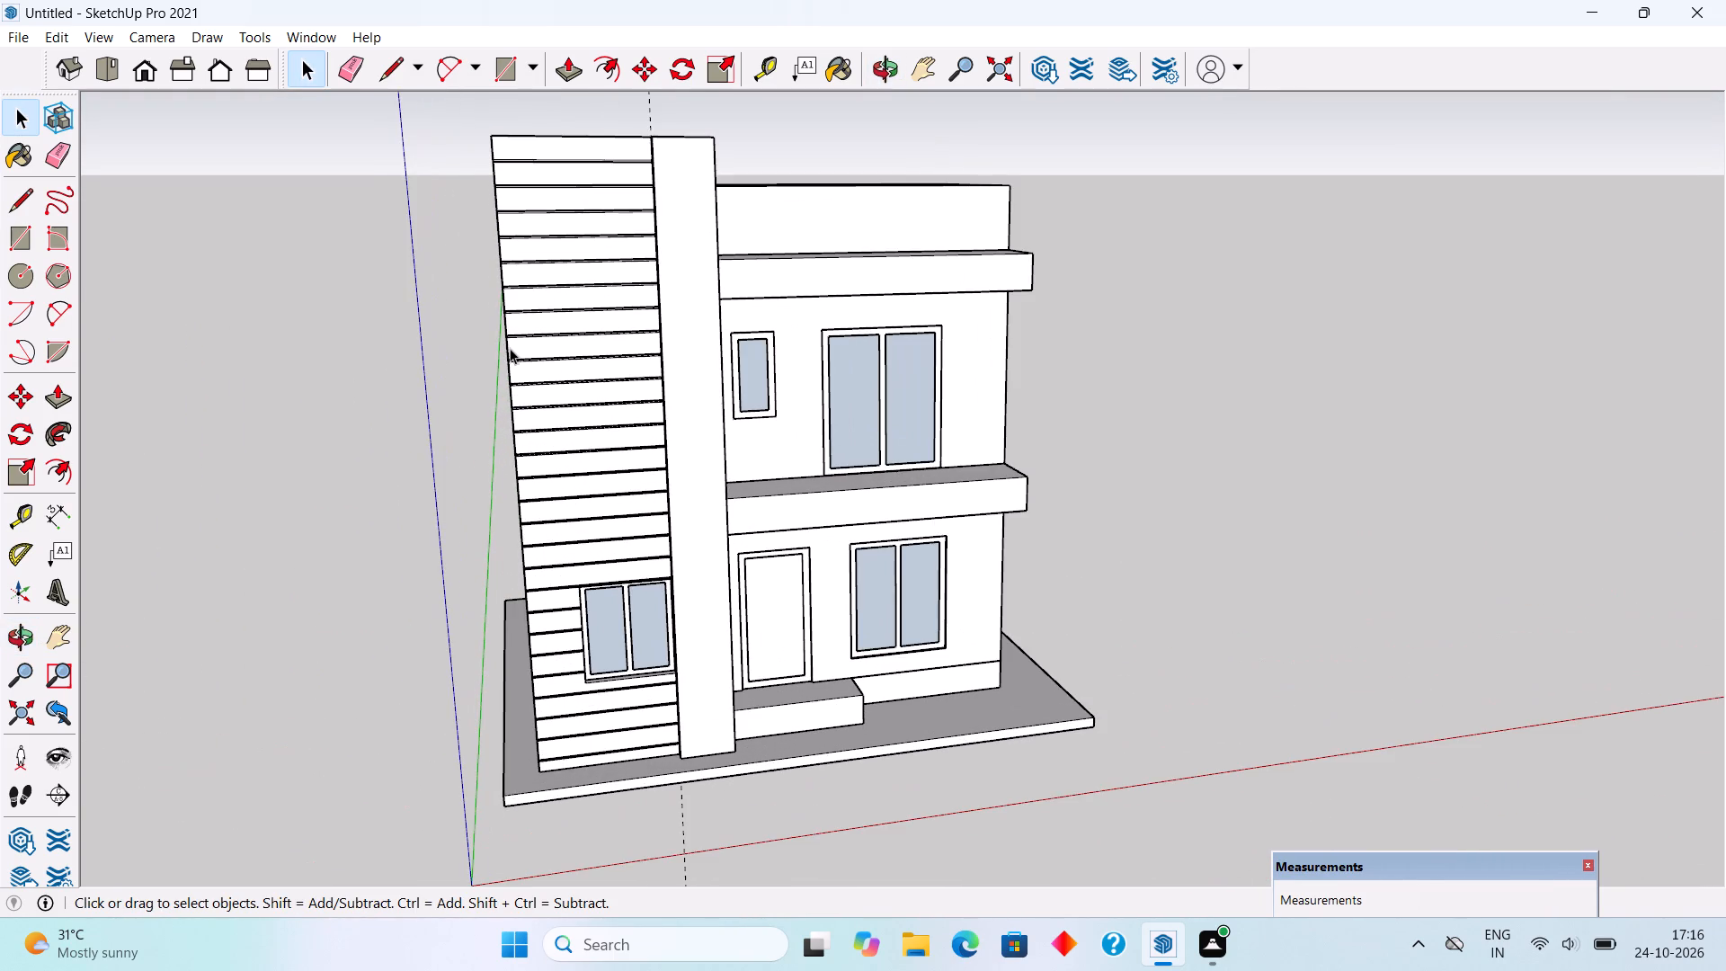
{"action": "scroll", "coordinate": [511, 348], "scroll_direction": "up", "scroll_amount": 1}
{"action": "middle_click_drag", "start_coordinate": [517, 355], "coordinate": [551, 414]}
{"action": "scroll", "coordinate": [551, 414], "scroll_direction": "up", "scroll_amount": 4}
{"action": "scroll", "coordinate": [528, 558], "scroll_direction": "down", "scroll_amount": 6}
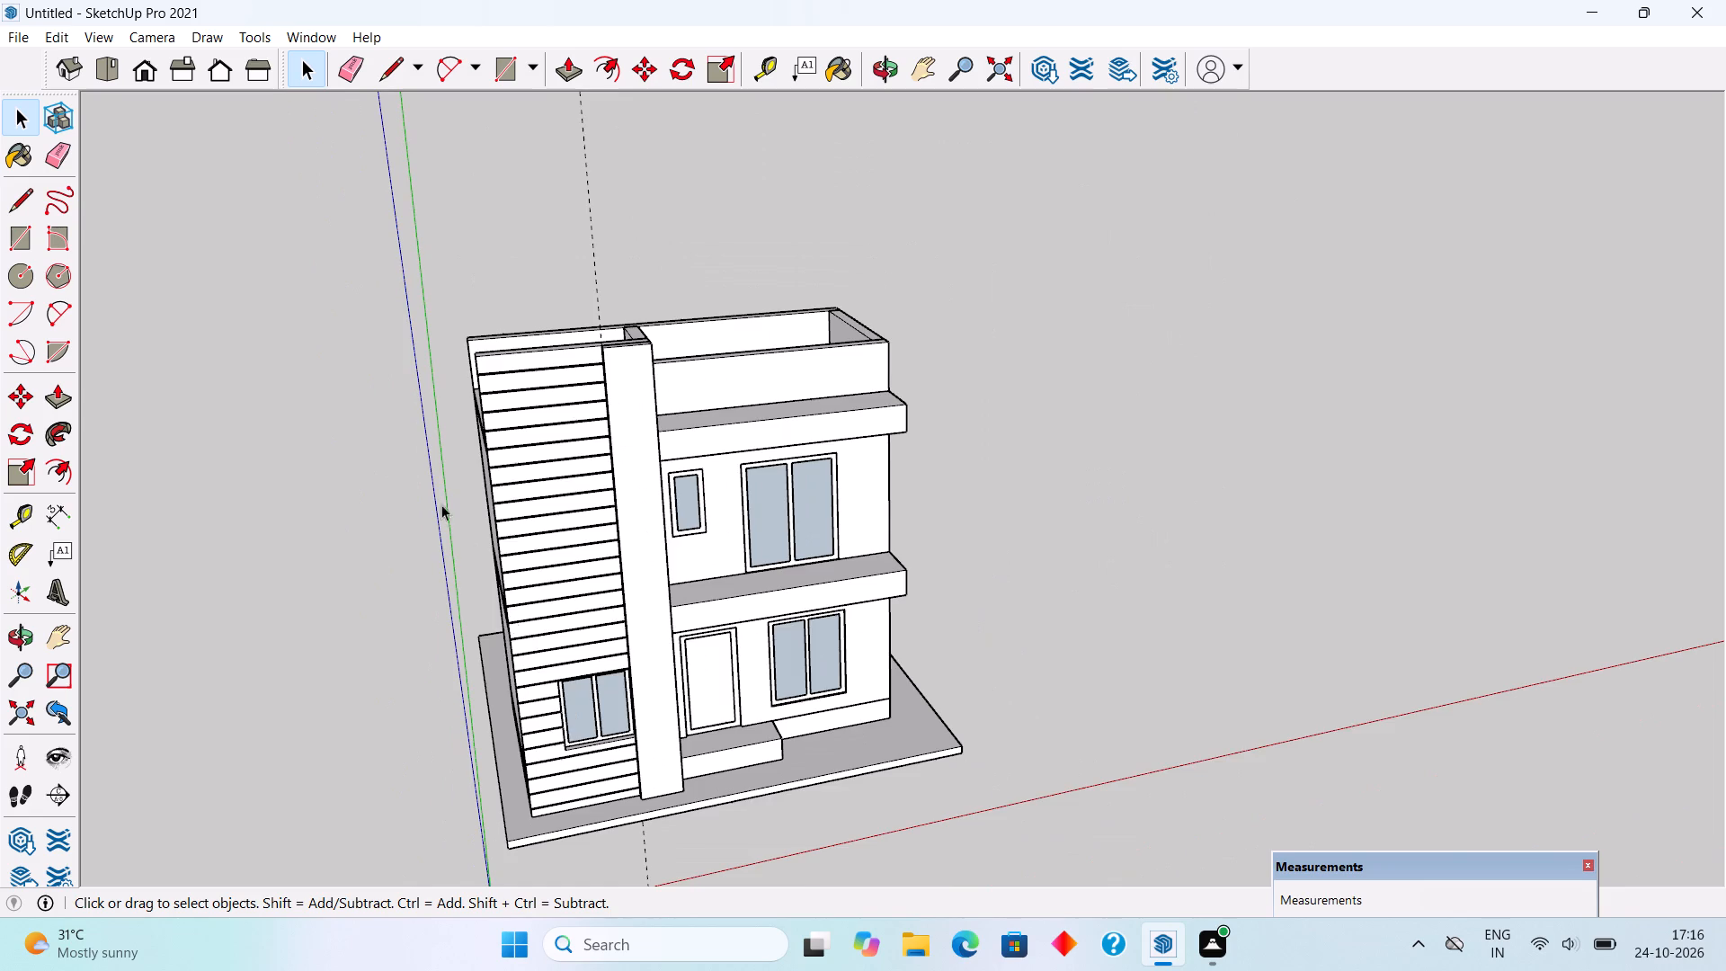
Place a vertical guide 9" in from the outer edge of the grooved tower front.
{"action": "scroll", "coordinate": [418, 457], "scroll_direction": "up", "scroll_amount": 5}
{"action": "scroll", "coordinate": [586, 288], "scroll_direction": "up", "scroll_amount": 4}
{"action": "scroll", "coordinate": [437, 373], "scroll_direction": "up", "scroll_amount": 3}
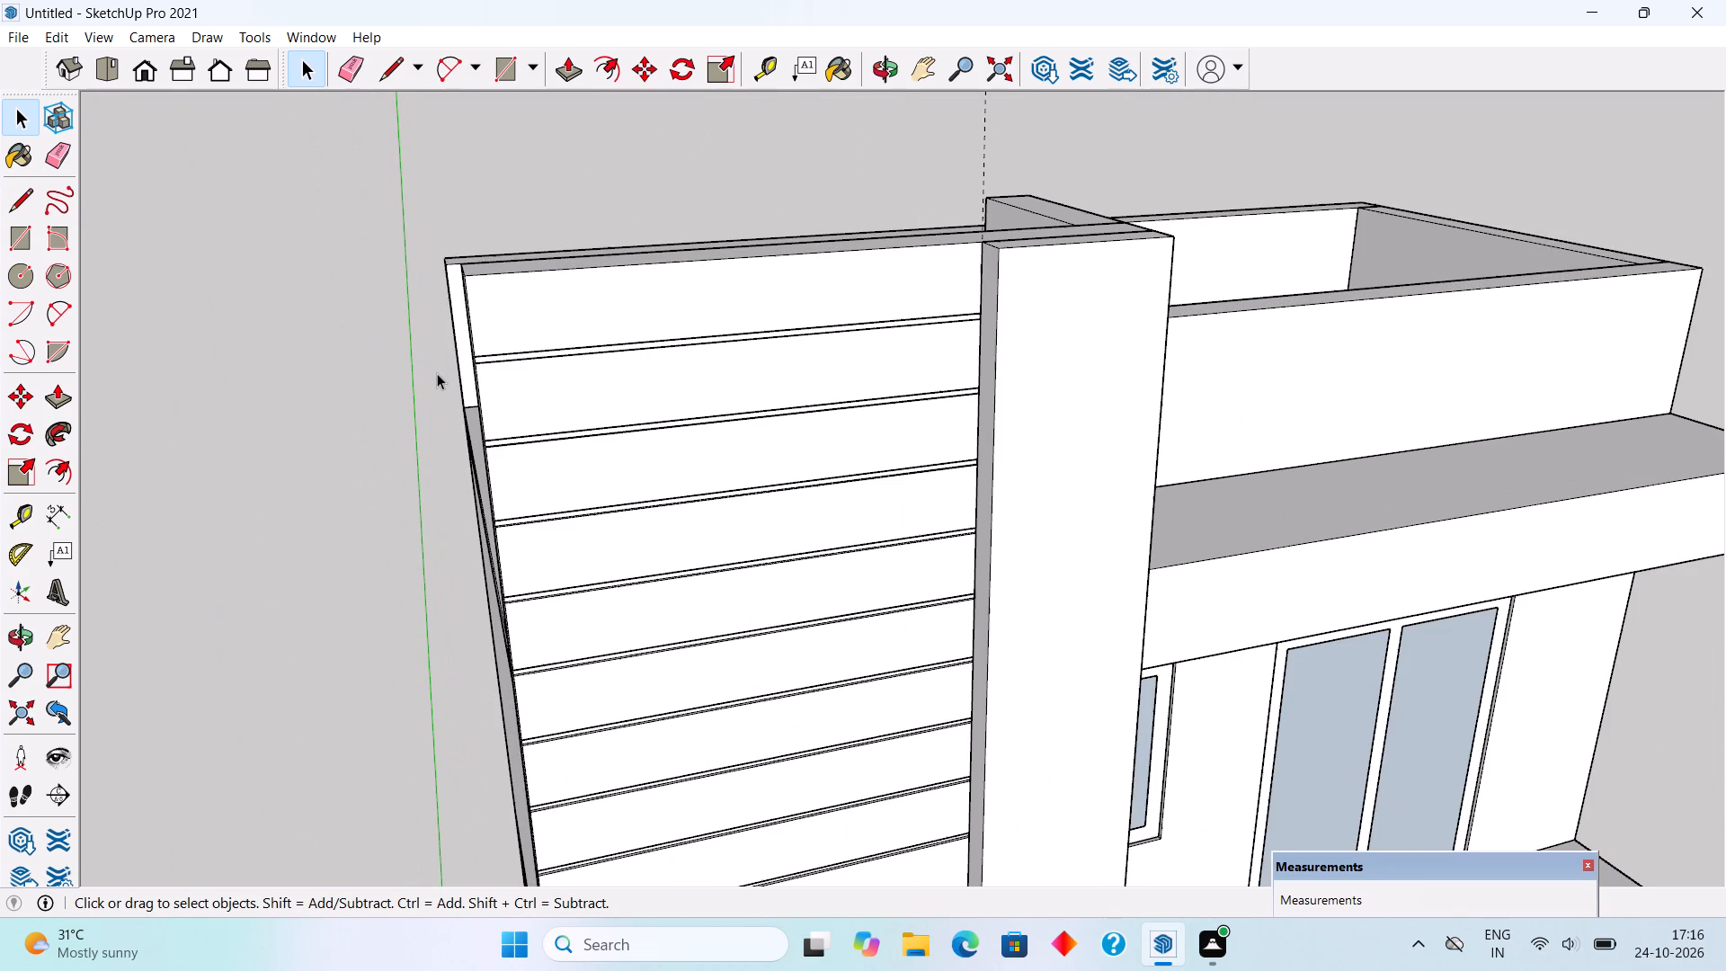
{"action": "key", "text": "t"}
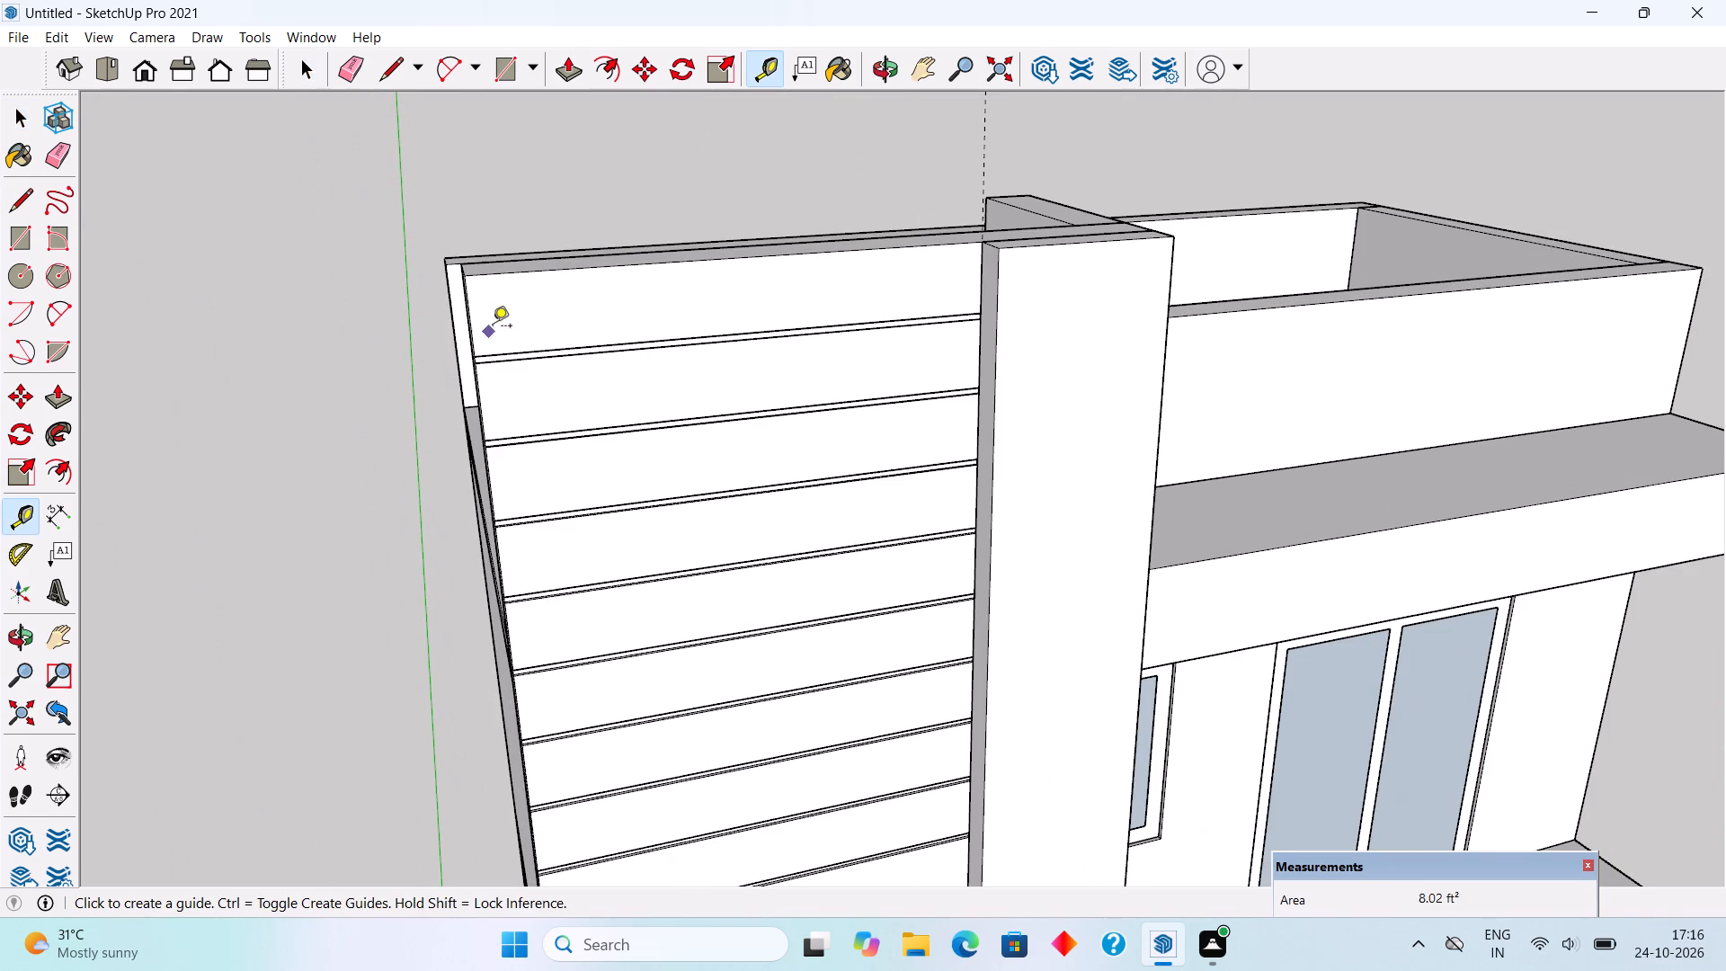
{"action": "left_click", "coordinate": [464, 319]}
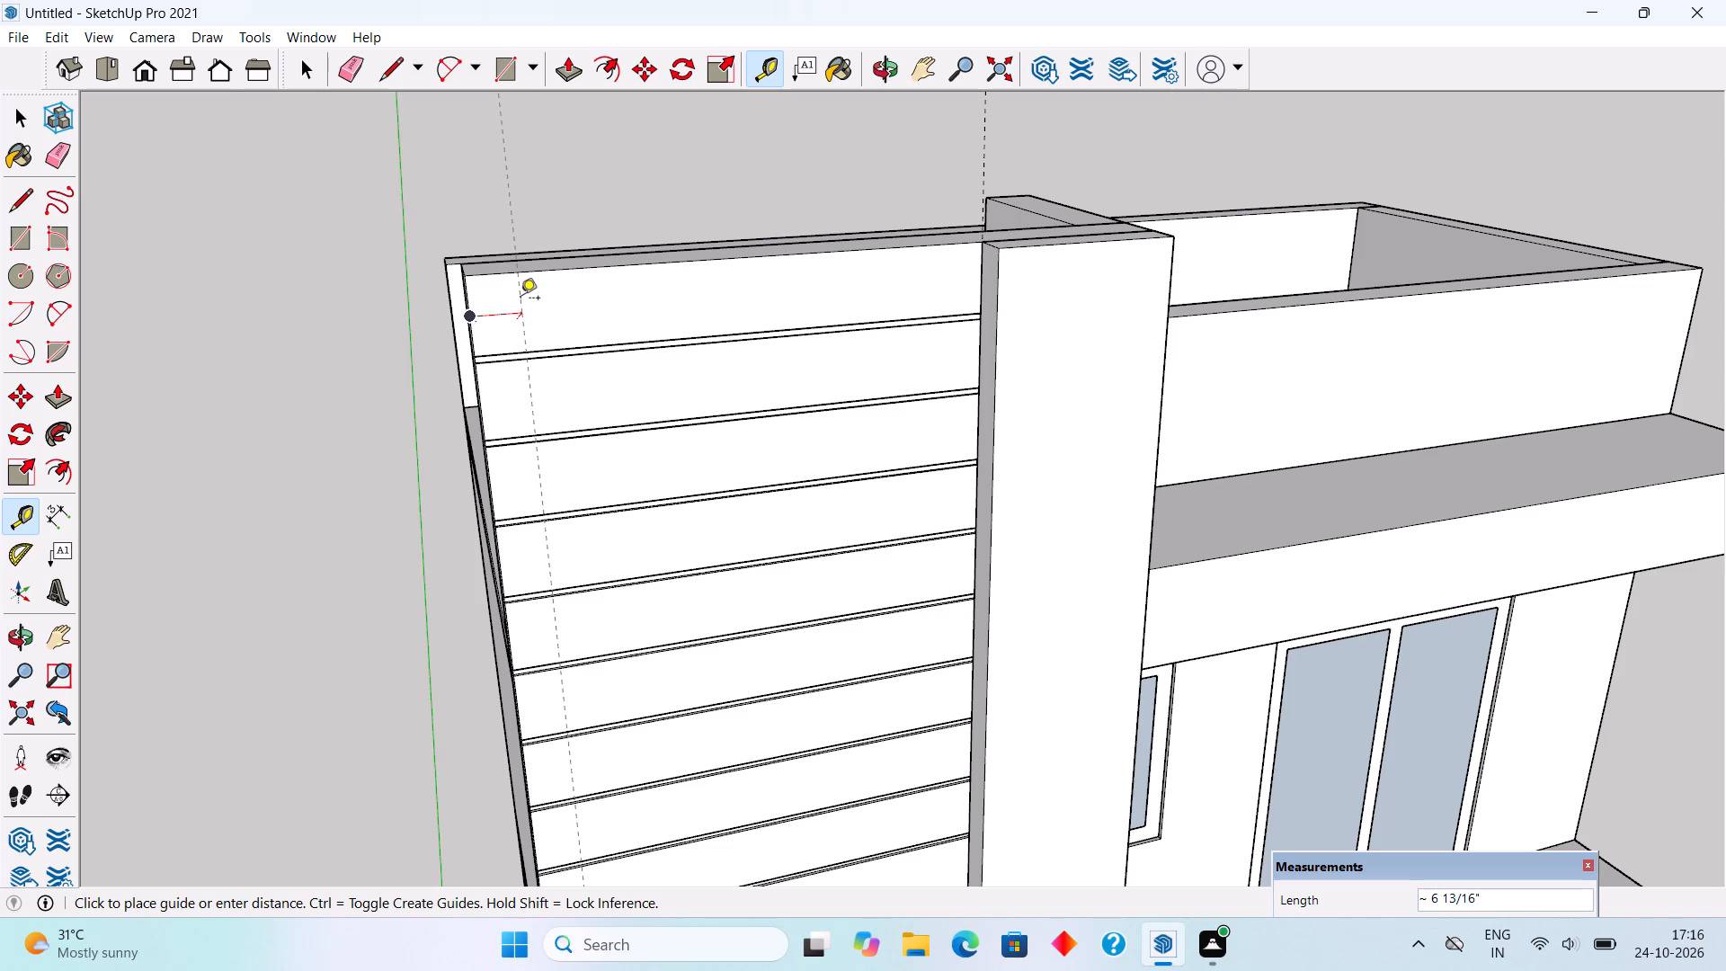
{"action": "type", "text": "9\""}
{"action": "key", "text": "Return"}
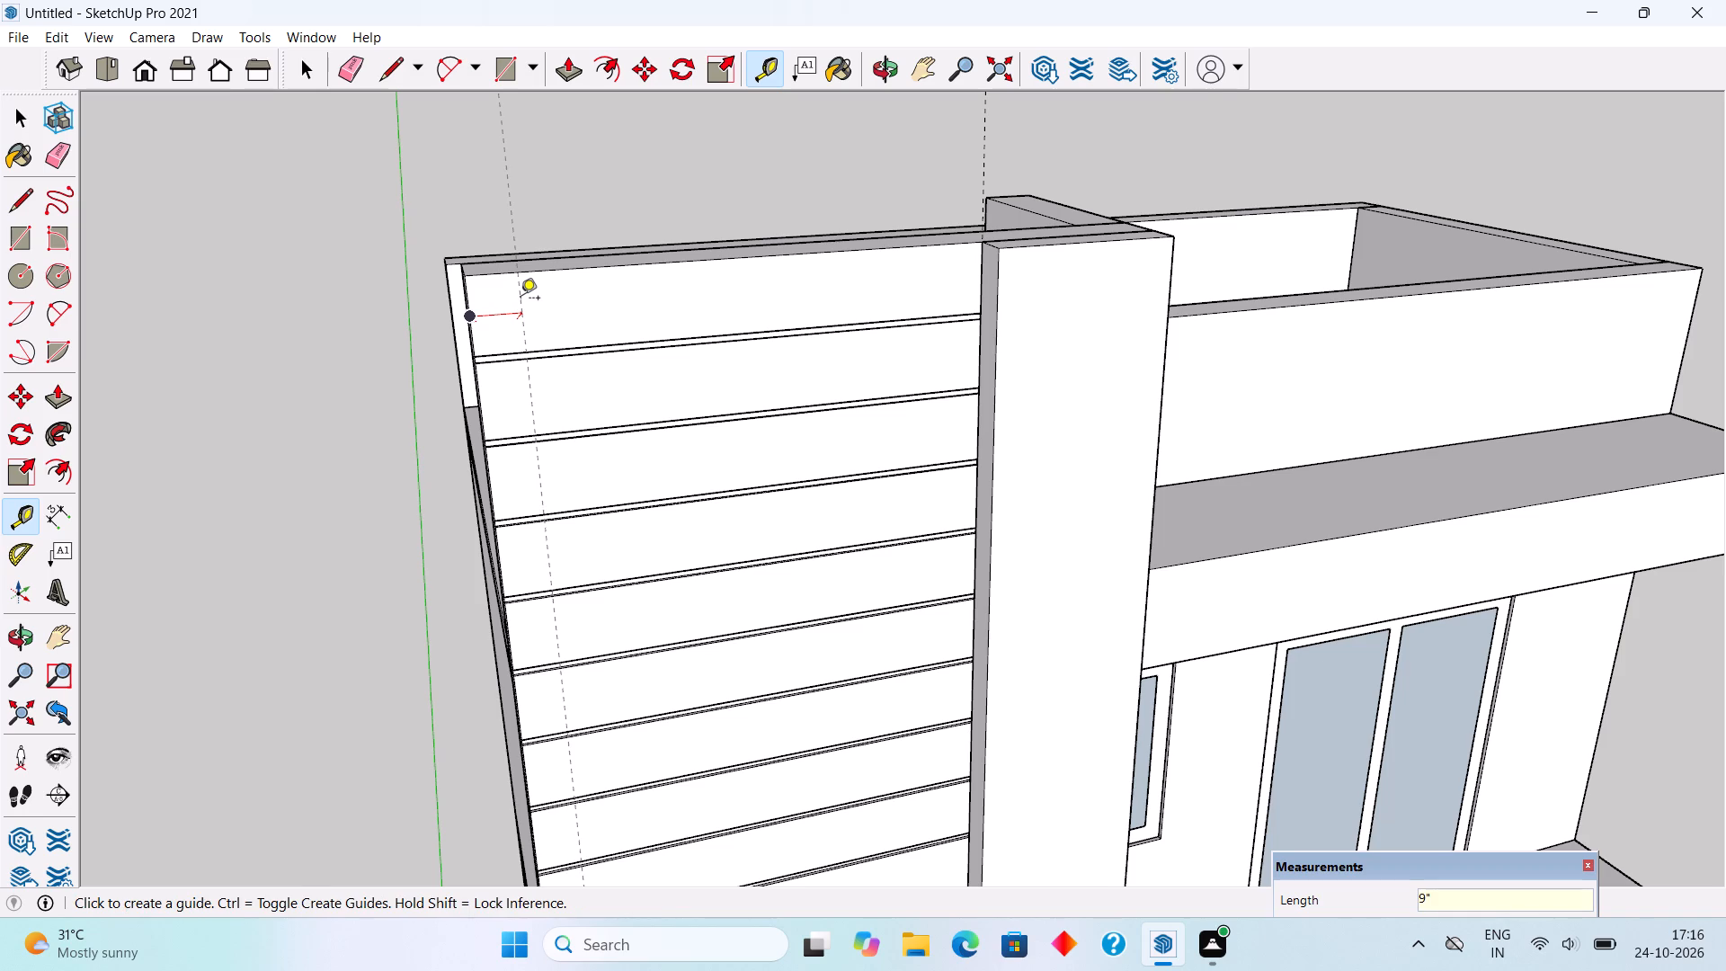
Draw a 9" by 27' 6" rectangle on the tower front between the new guide and the outer edge, from top to base.
{"action": "key", "text": "r"}
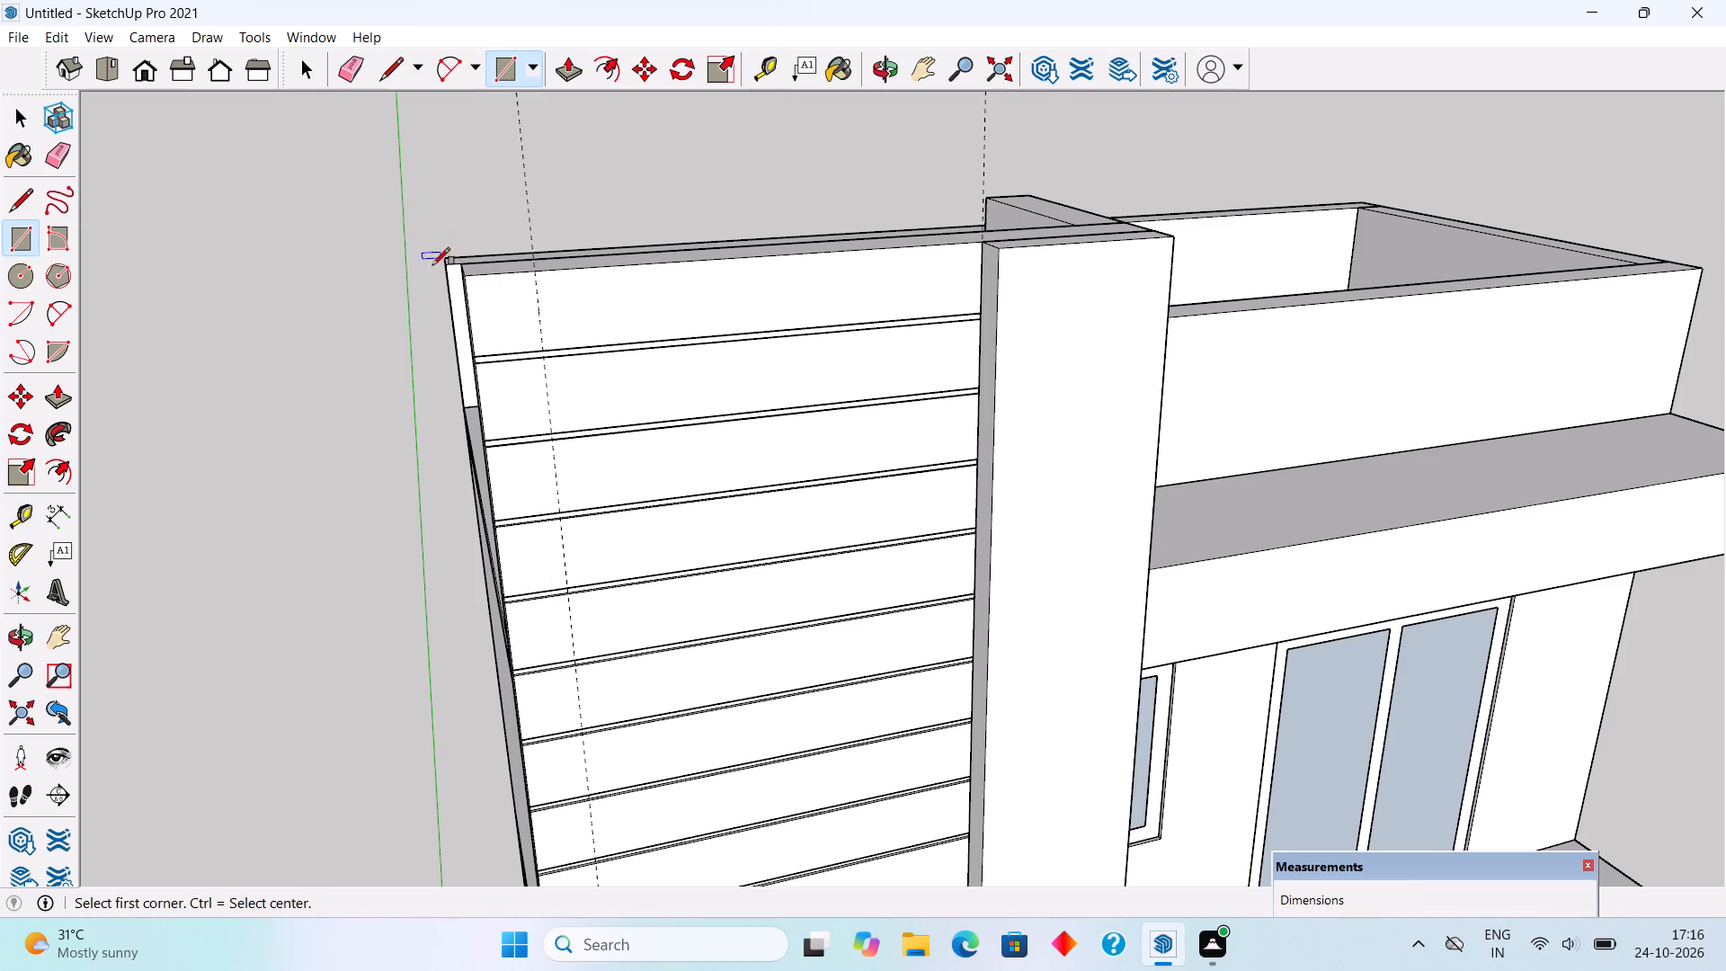
{"action": "left_click", "coordinate": [537, 269]}
{"action": "scroll", "coordinate": [490, 263], "scroll_direction": "down", "scroll_amount": 18}
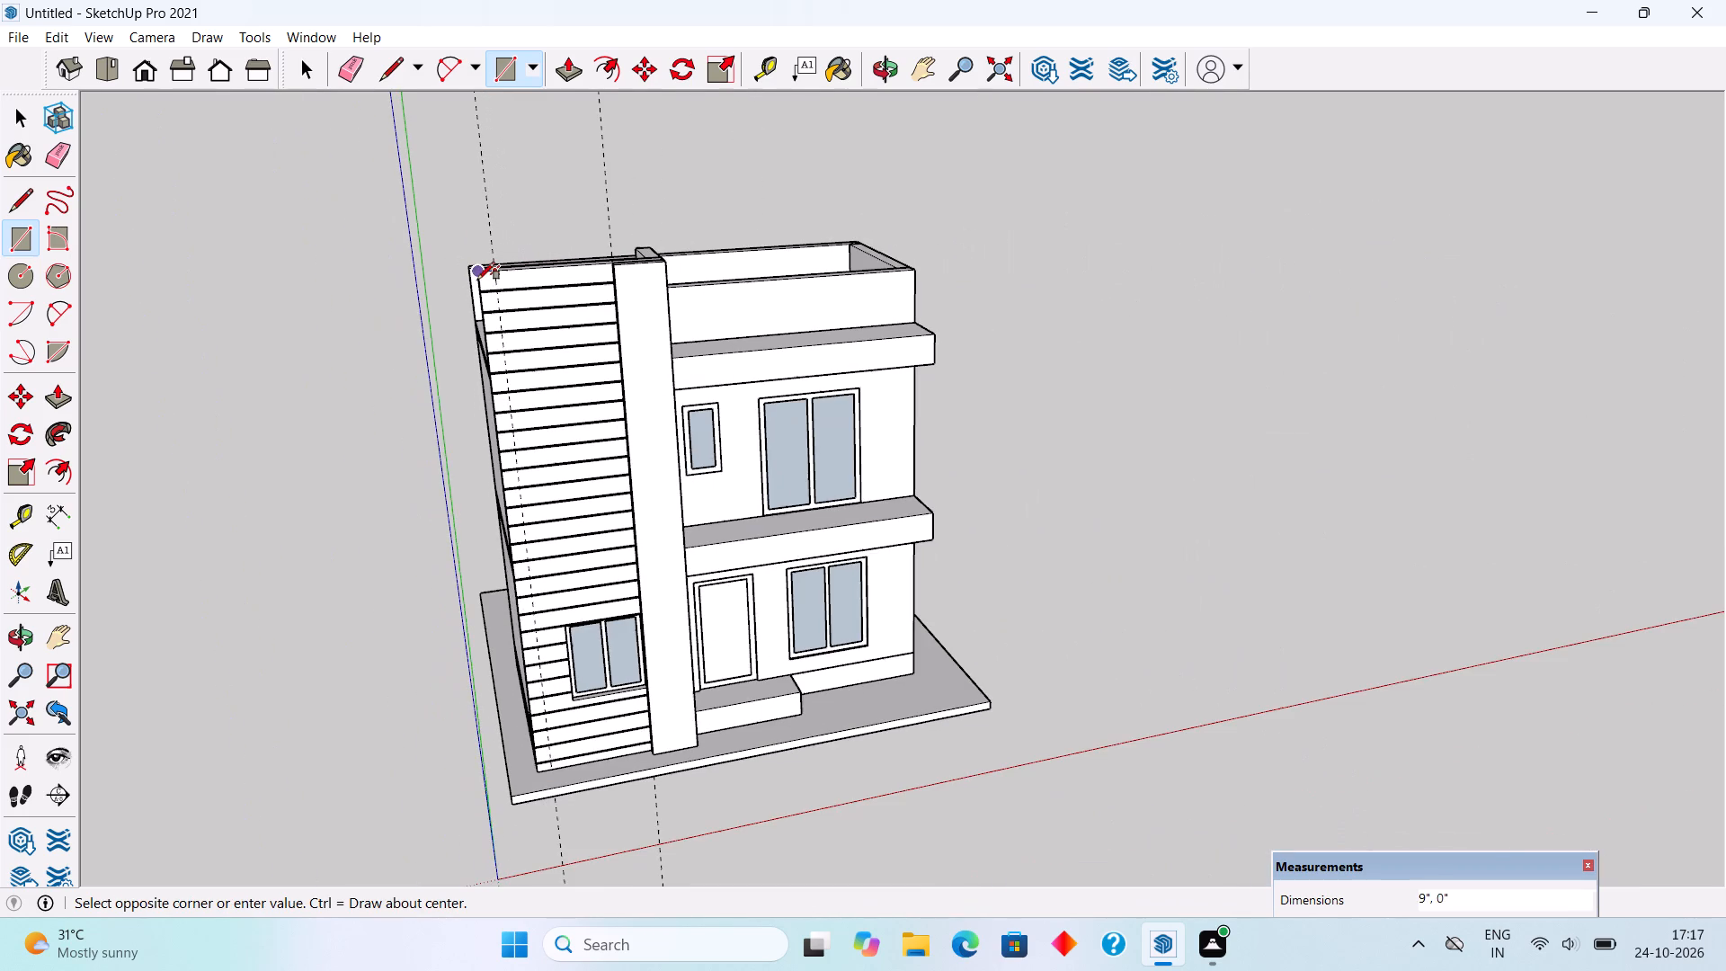
{"action": "scroll", "coordinate": [500, 792], "scroll_direction": "up", "scroll_amount": 19}
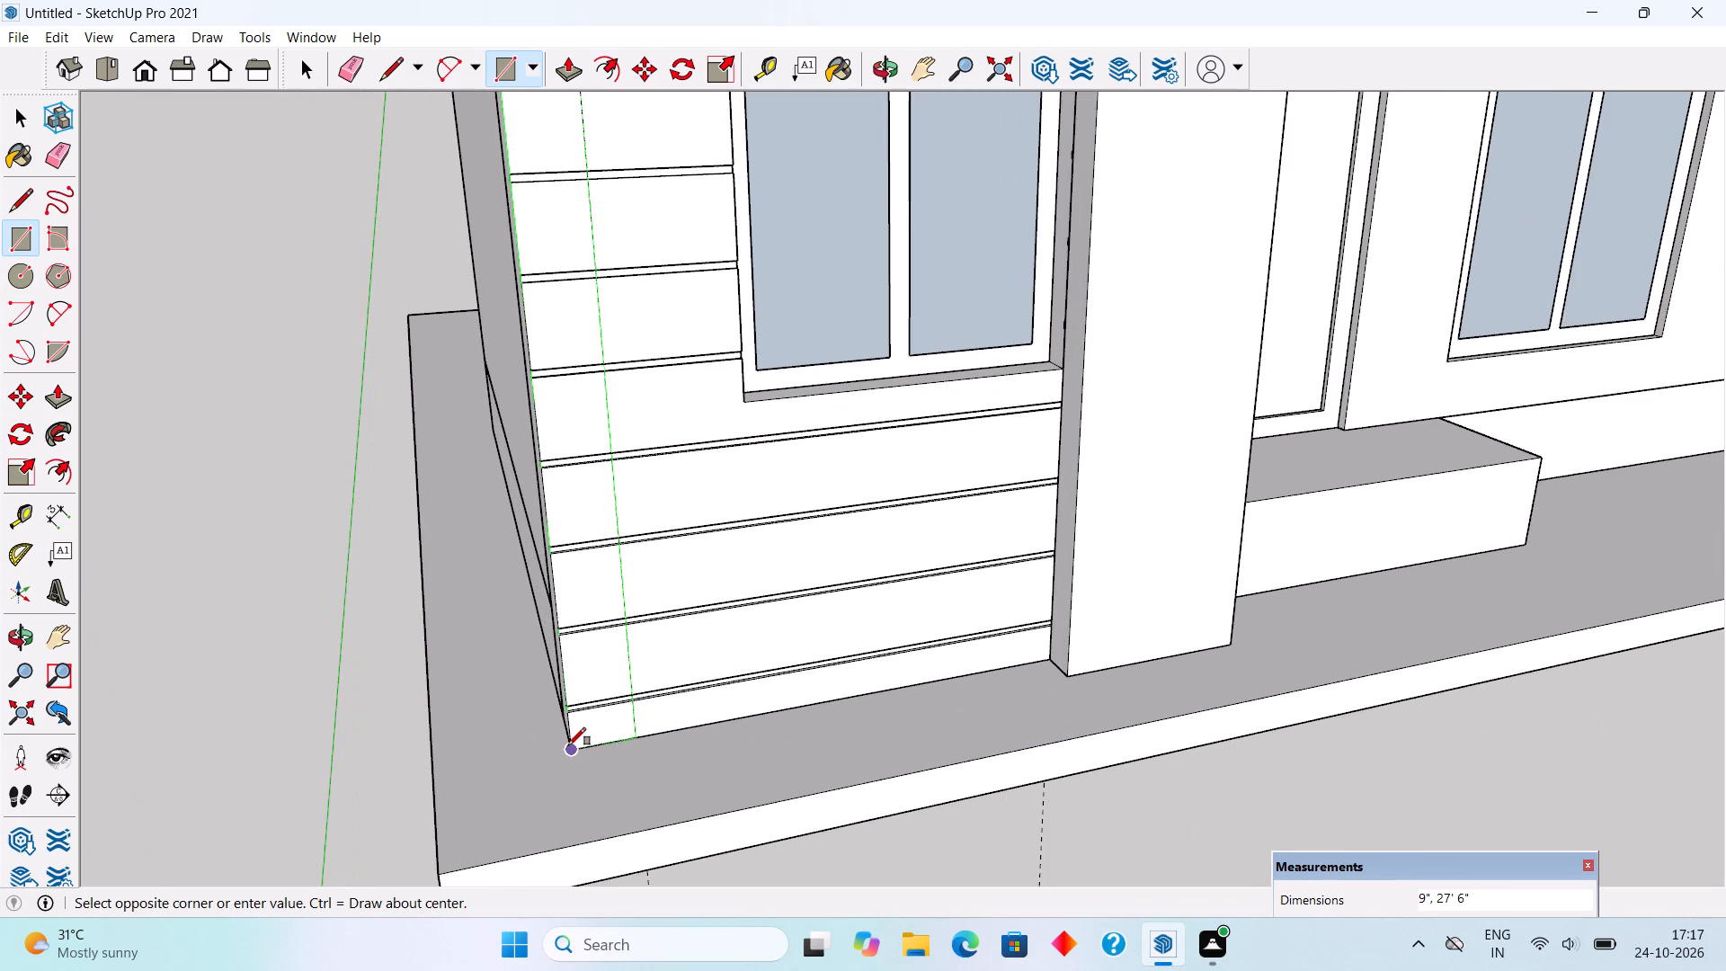
{"action": "scroll", "coordinate": [568, 745], "scroll_direction": "up", "scroll_amount": 2}
{"action": "left_click", "coordinate": [568, 745]}
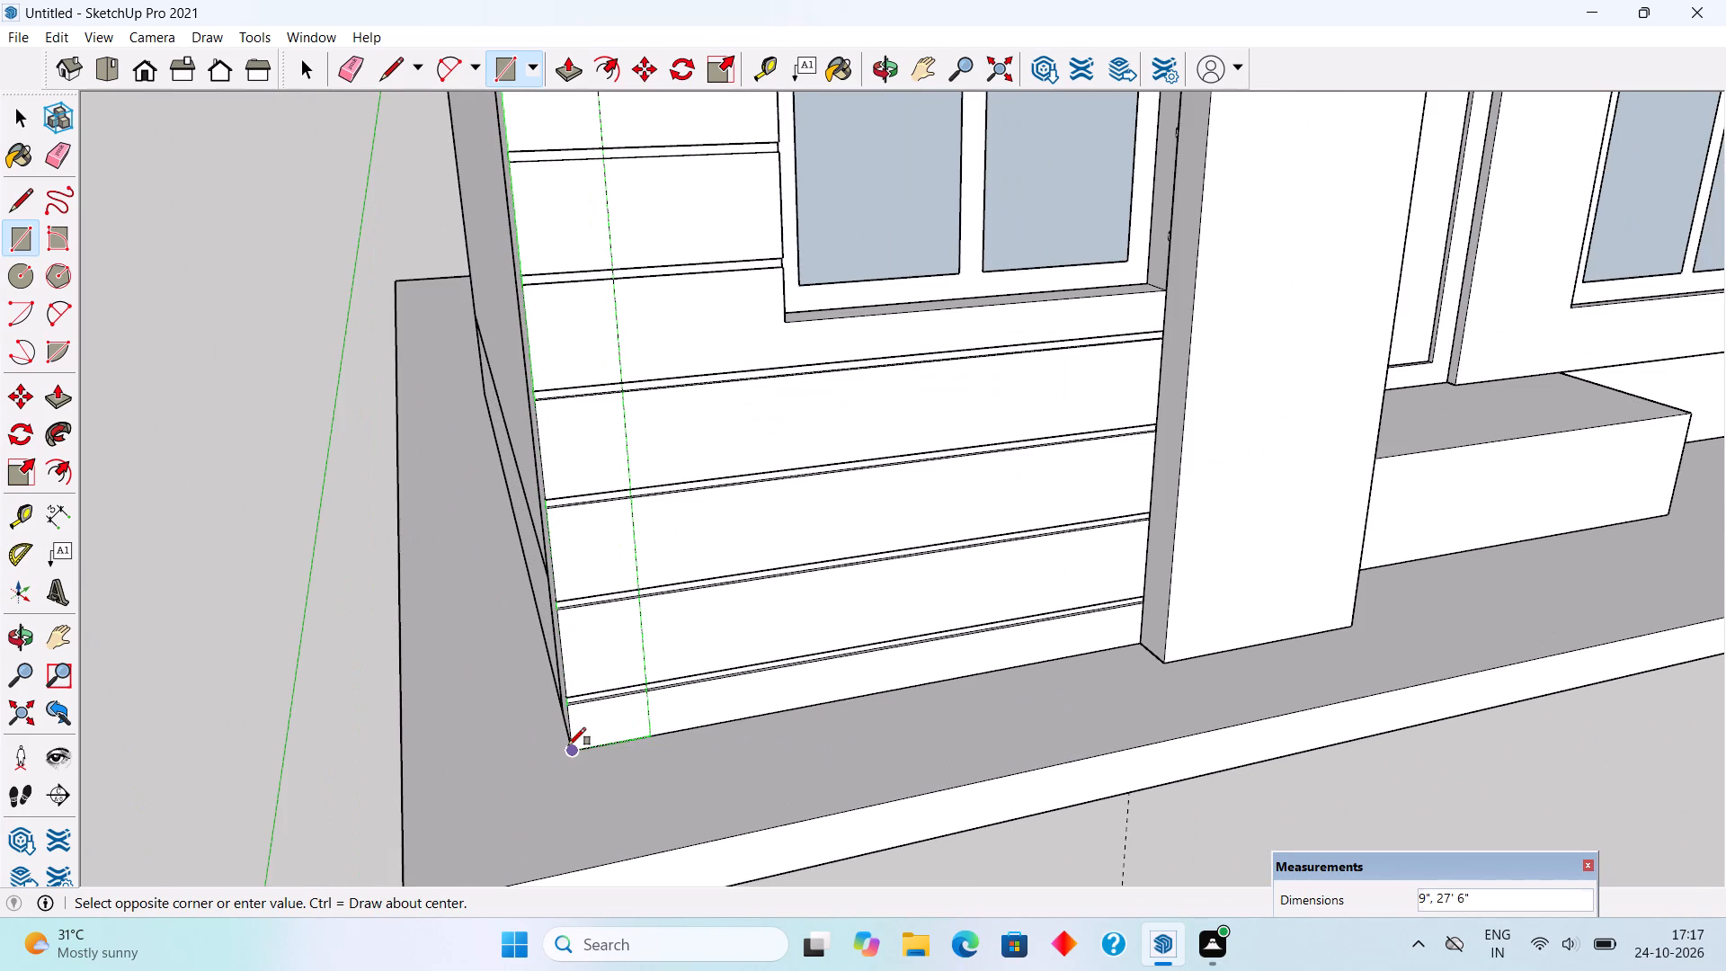
Pull the 9" strip on the tower front outward 9" and make the resulting pilaster a group.
{"action": "key", "text": "p"}
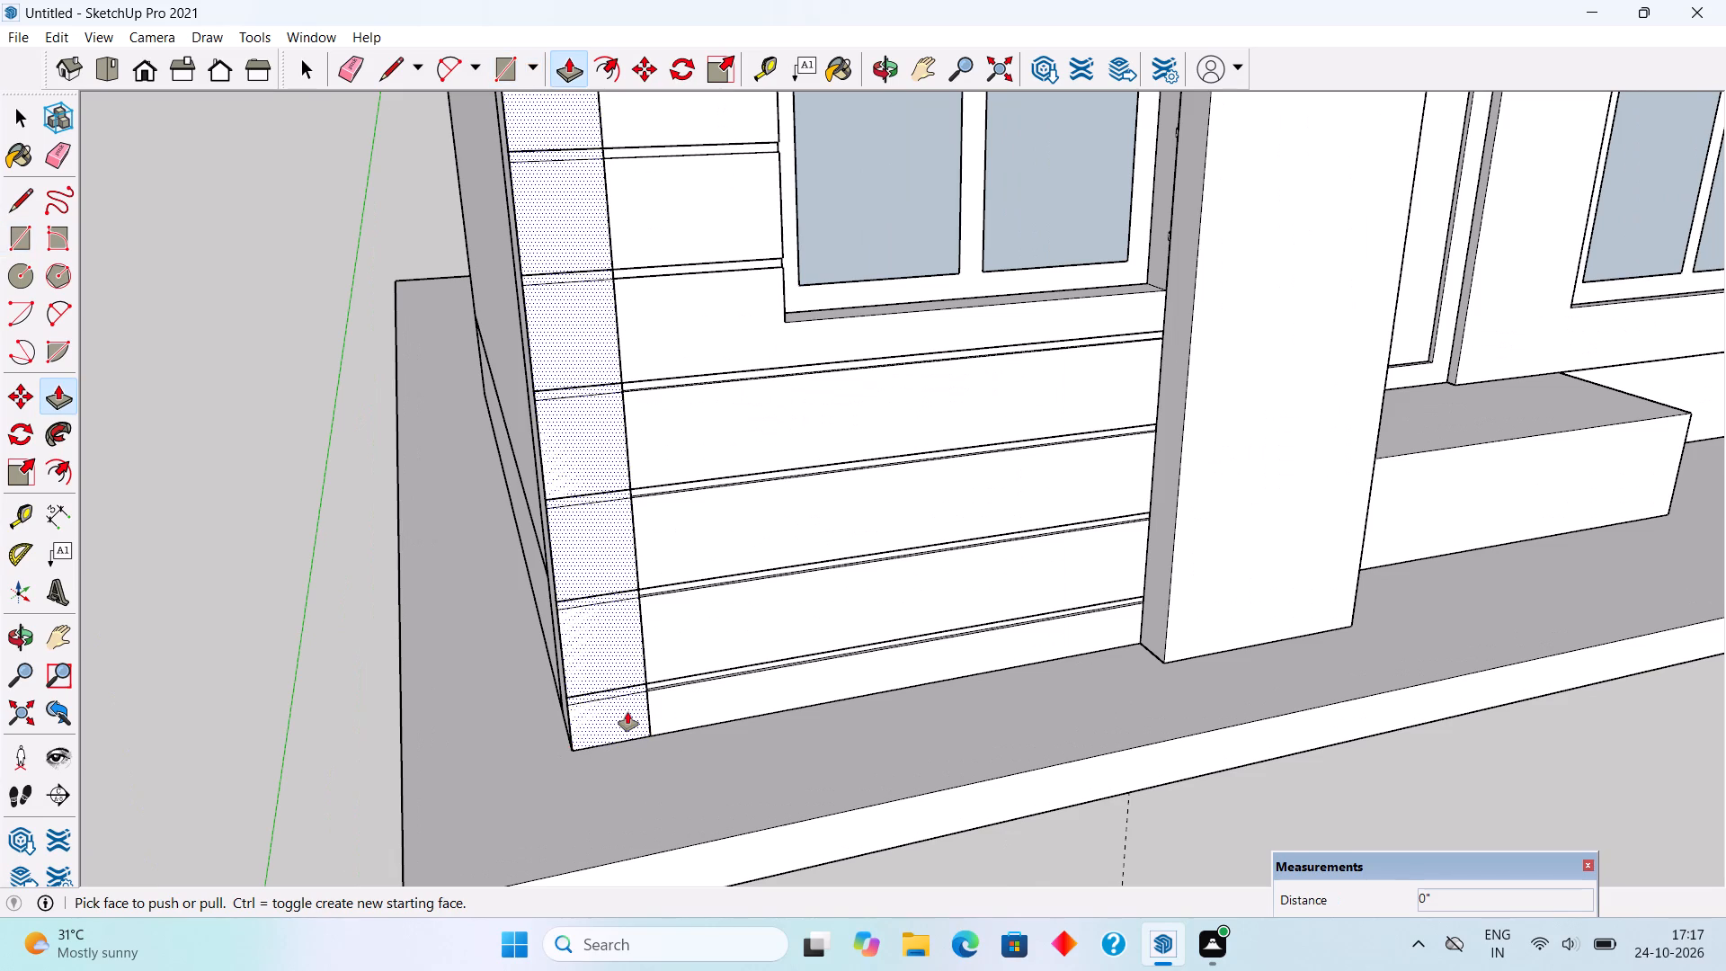
{"action": "left_click", "coordinate": [627, 712]}
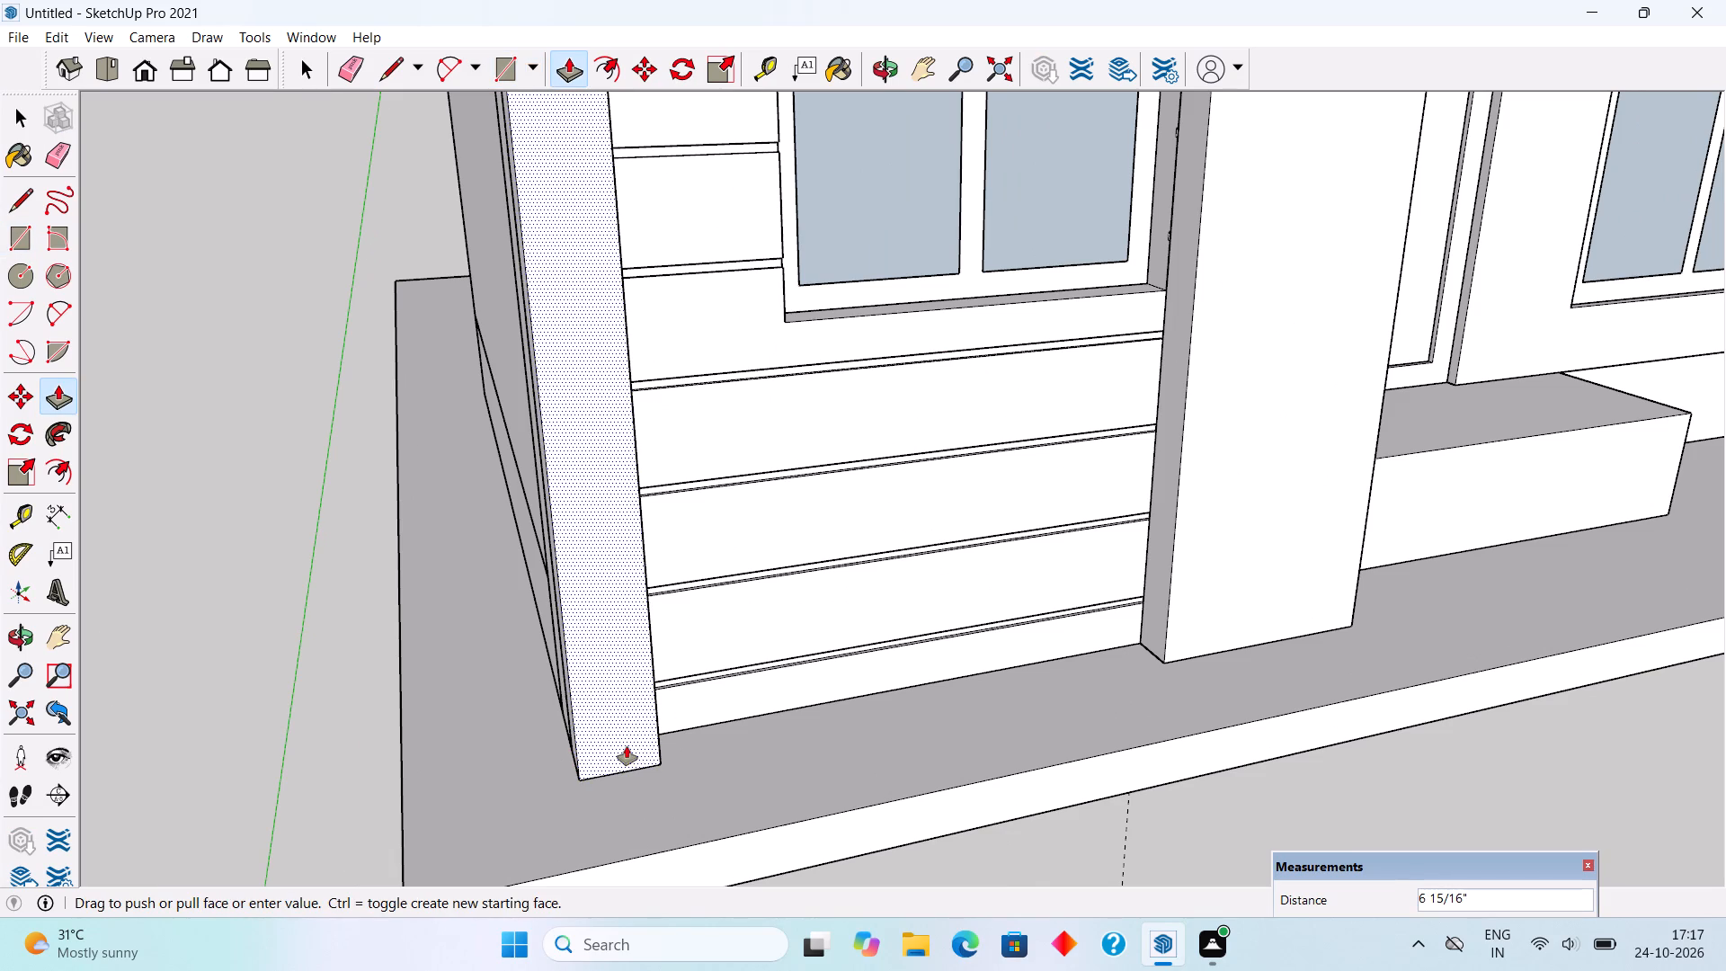
{"action": "type", "text": "9\""}
{"action": "key", "text": "Return"}
{"action": "key", "text": "space"}
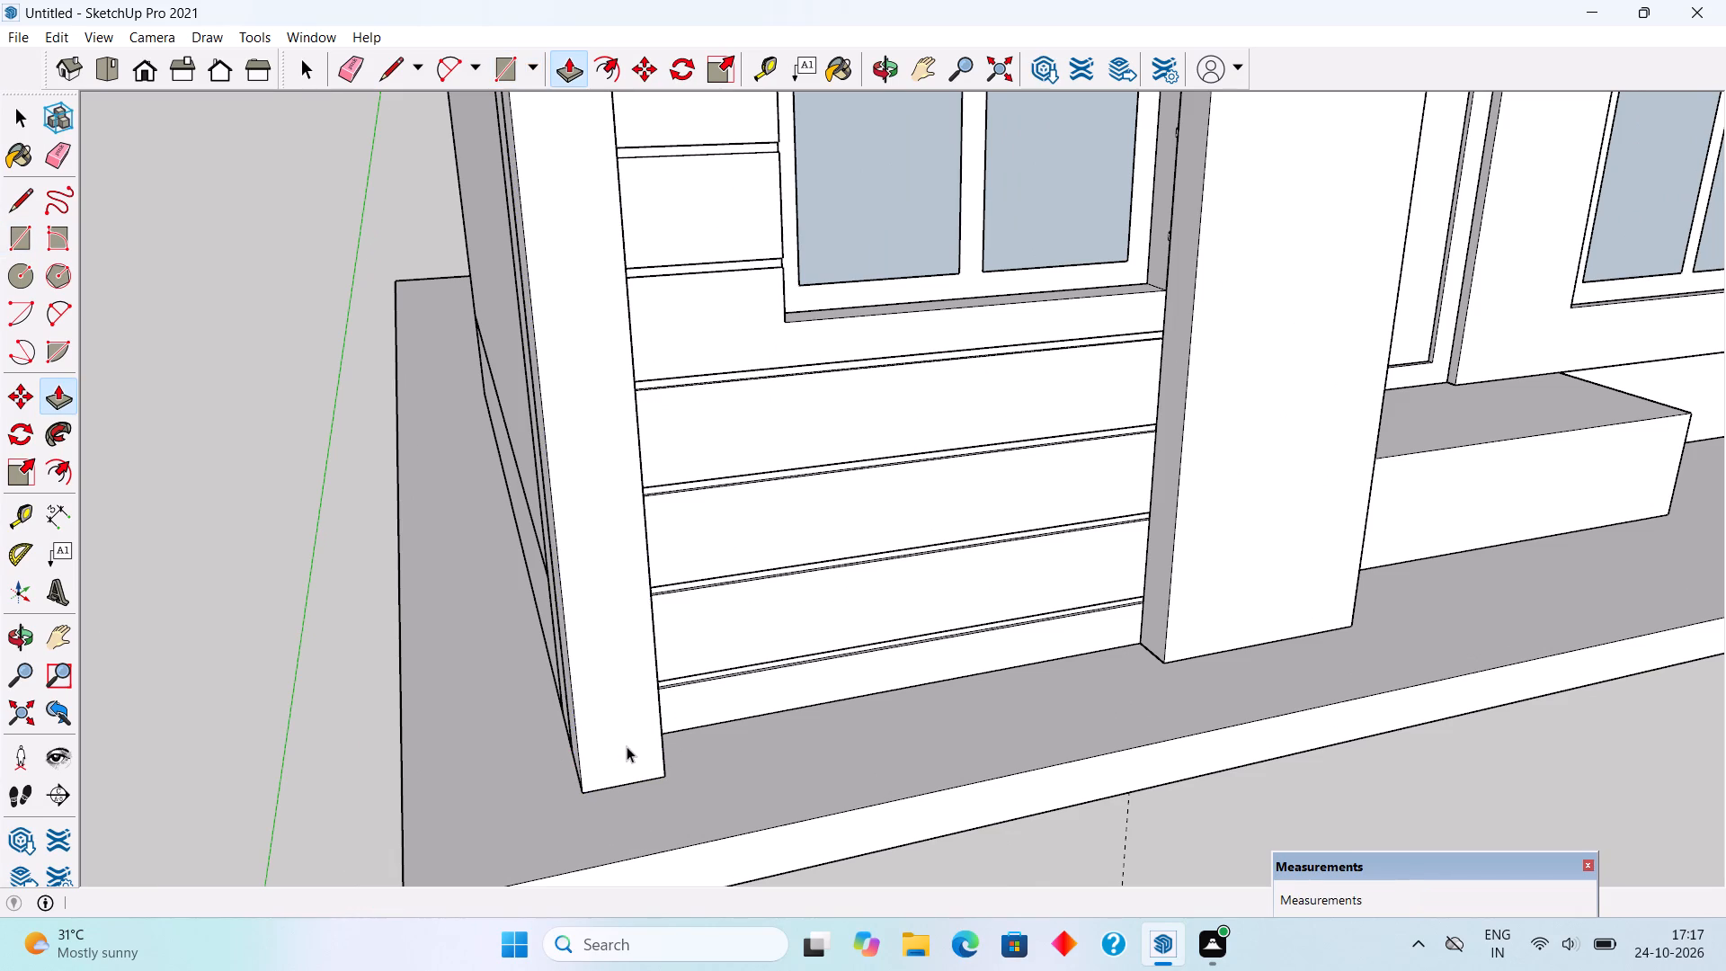
{"action": "triple_click", "coordinate": [614, 757]}
{"action": "right_click", "coordinate": [614, 757]}
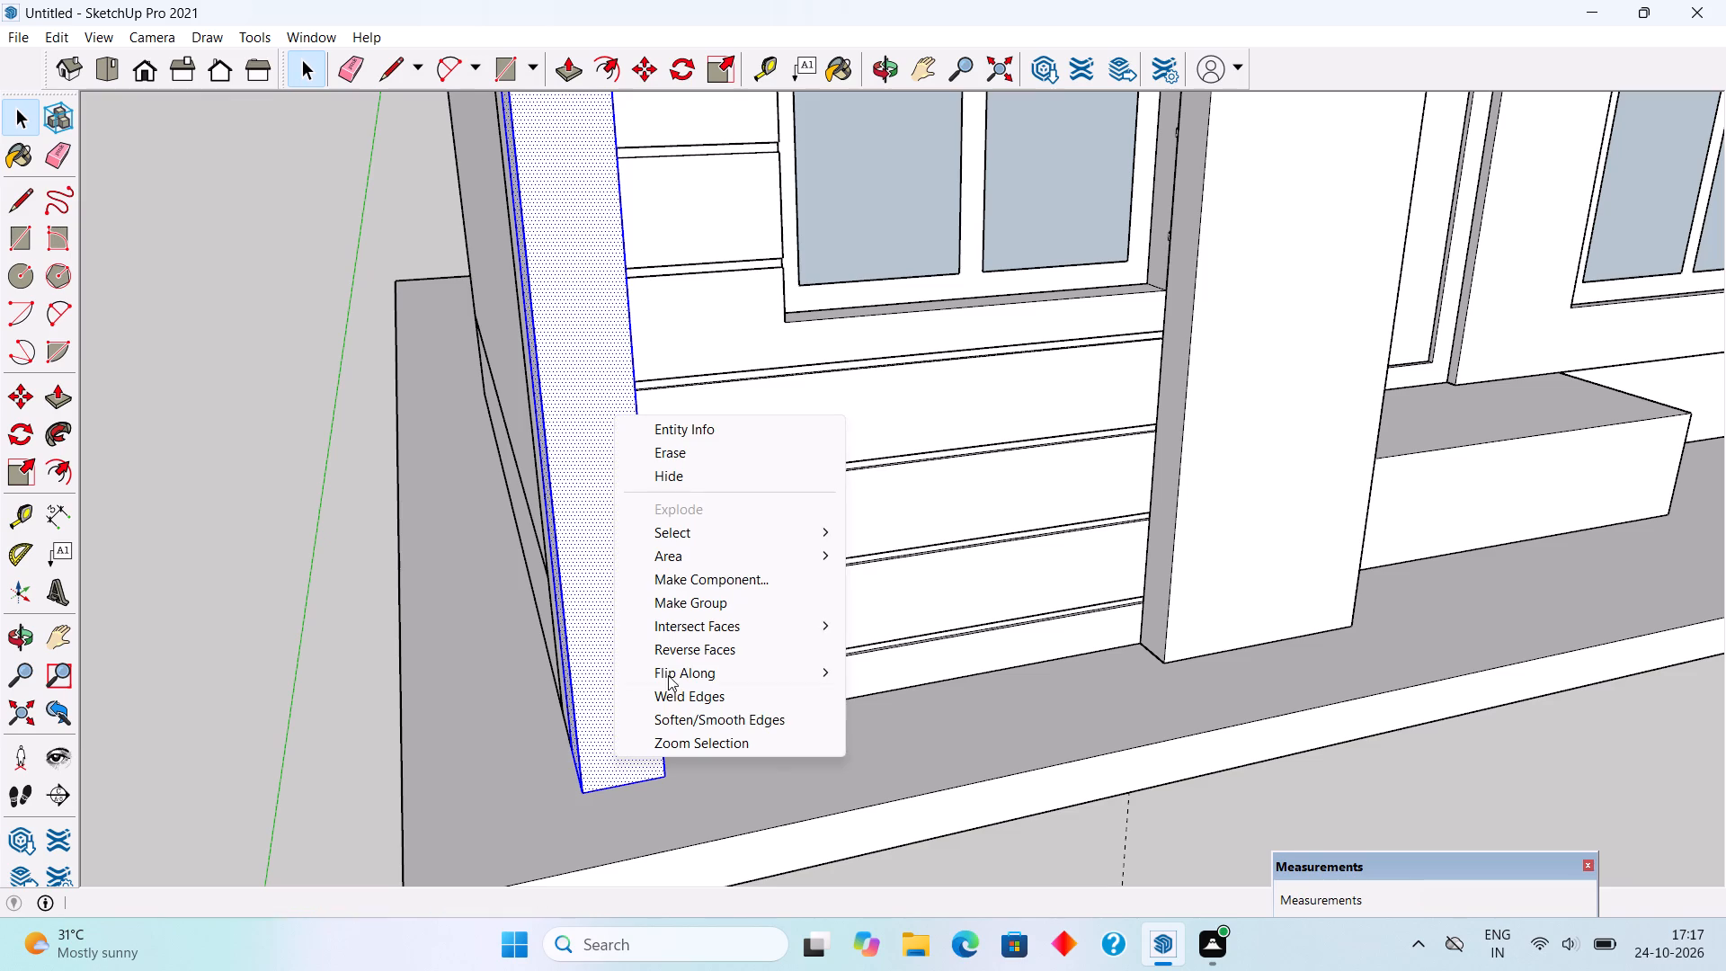
{"action": "left_click", "coordinate": [684, 594]}
Open the new pilaster group at the tower top and raise its top face 9".
{"action": "scroll", "coordinate": [553, 637], "scroll_direction": "down", "scroll_amount": 17}
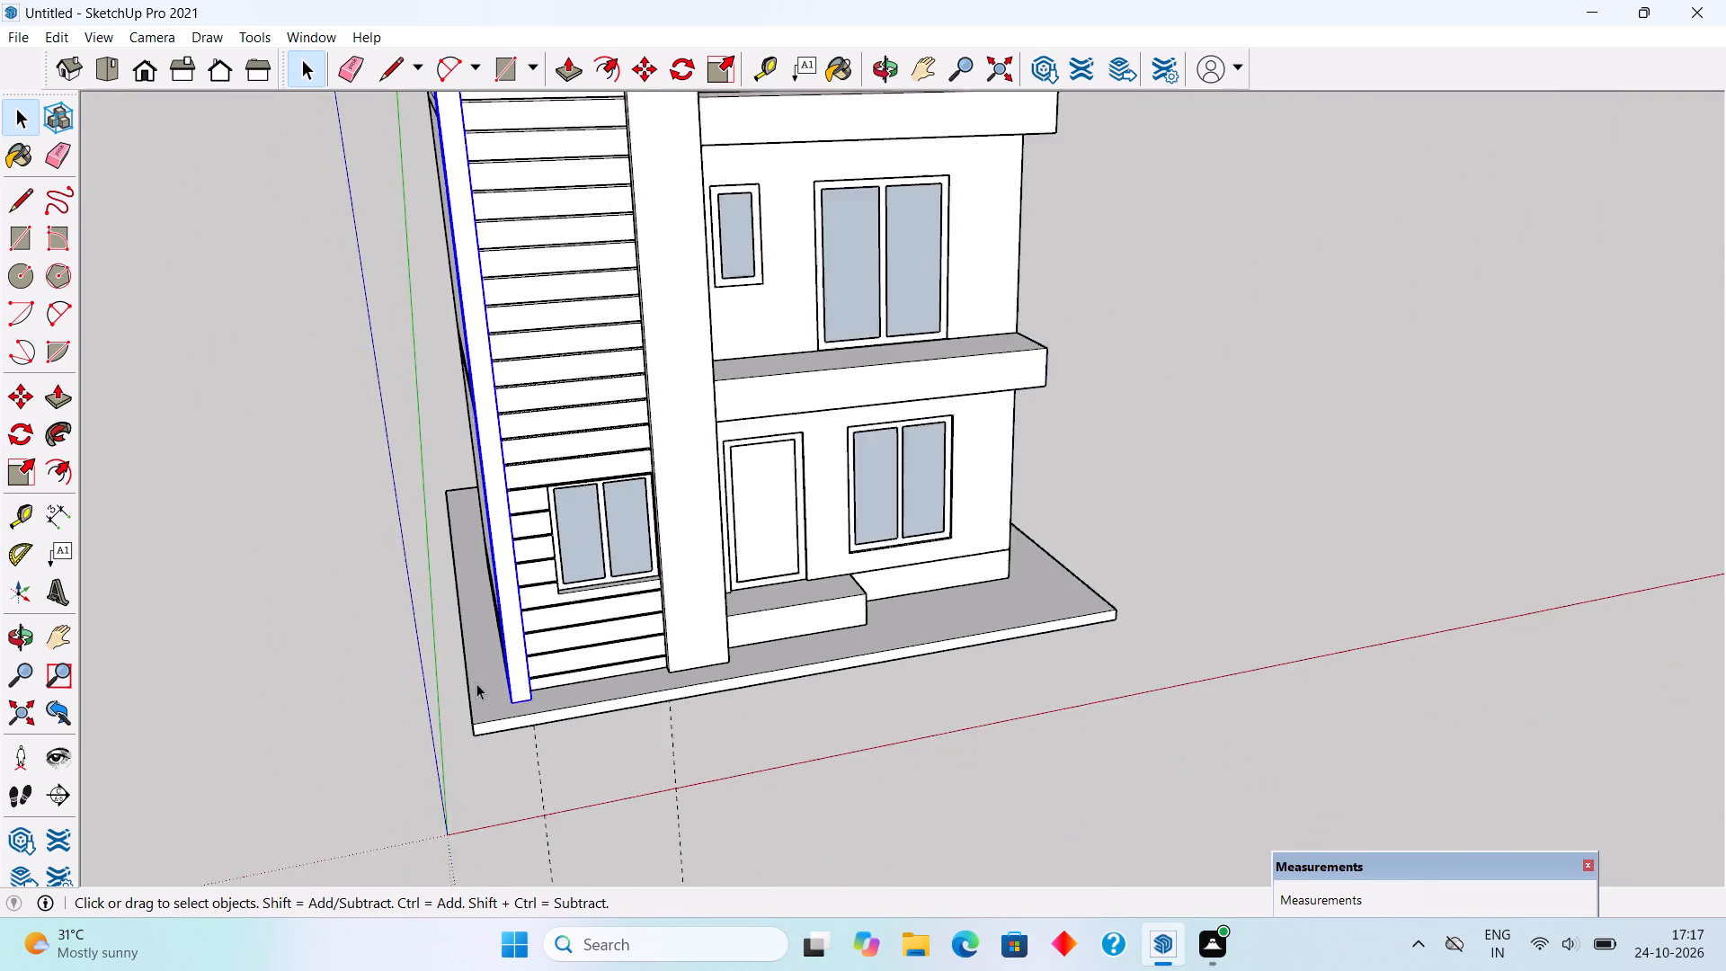
{"action": "scroll", "coordinate": [476, 683], "scroll_direction": "up", "scroll_amount": 1}
{"action": "scroll", "coordinate": [476, 683], "scroll_direction": "down", "scroll_amount": 6}
{"action": "scroll", "coordinate": [519, 325], "scroll_direction": "up", "scroll_amount": 8}
{"action": "scroll", "coordinate": [419, 343], "scroll_direction": "up", "scroll_amount": 1}
{"action": "middle_click_drag", "start_coordinate": [332, 365], "coordinate": [173, 421]}
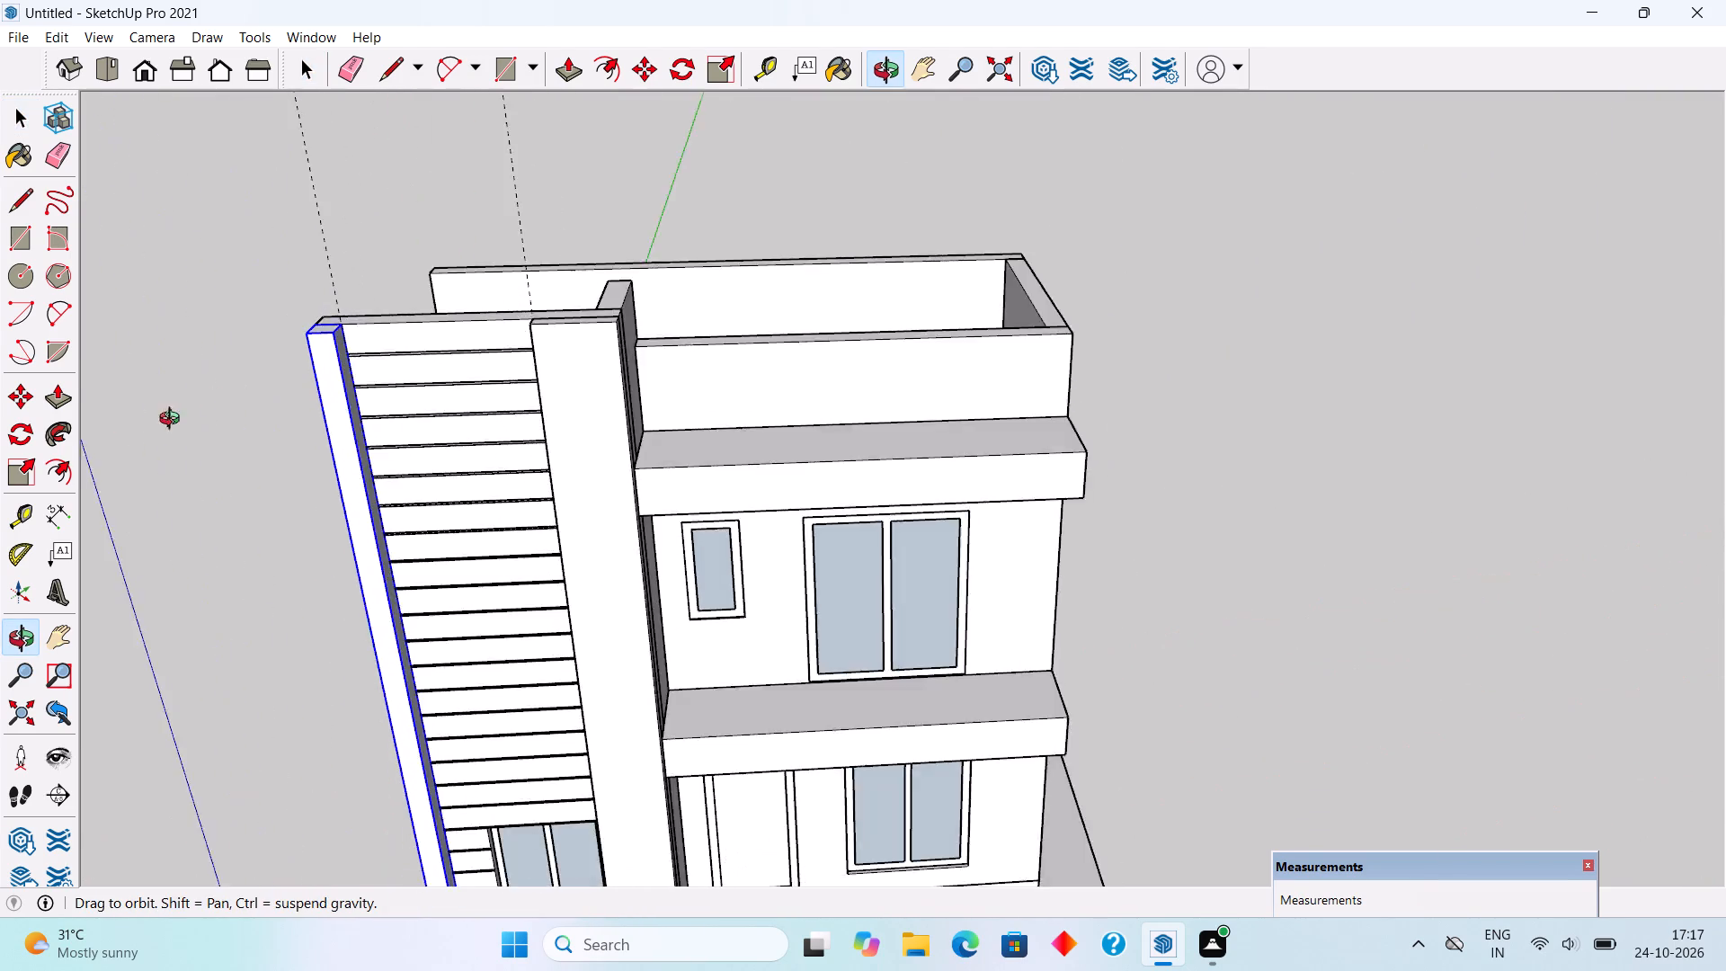
{"action": "middle_click_drag", "start_coordinate": [173, 421], "coordinate": [64, 453]}
{"action": "scroll", "coordinate": [305, 217], "scroll_direction": "up", "scroll_amount": 10}
{"action": "triple_click", "coordinate": [391, 427]}
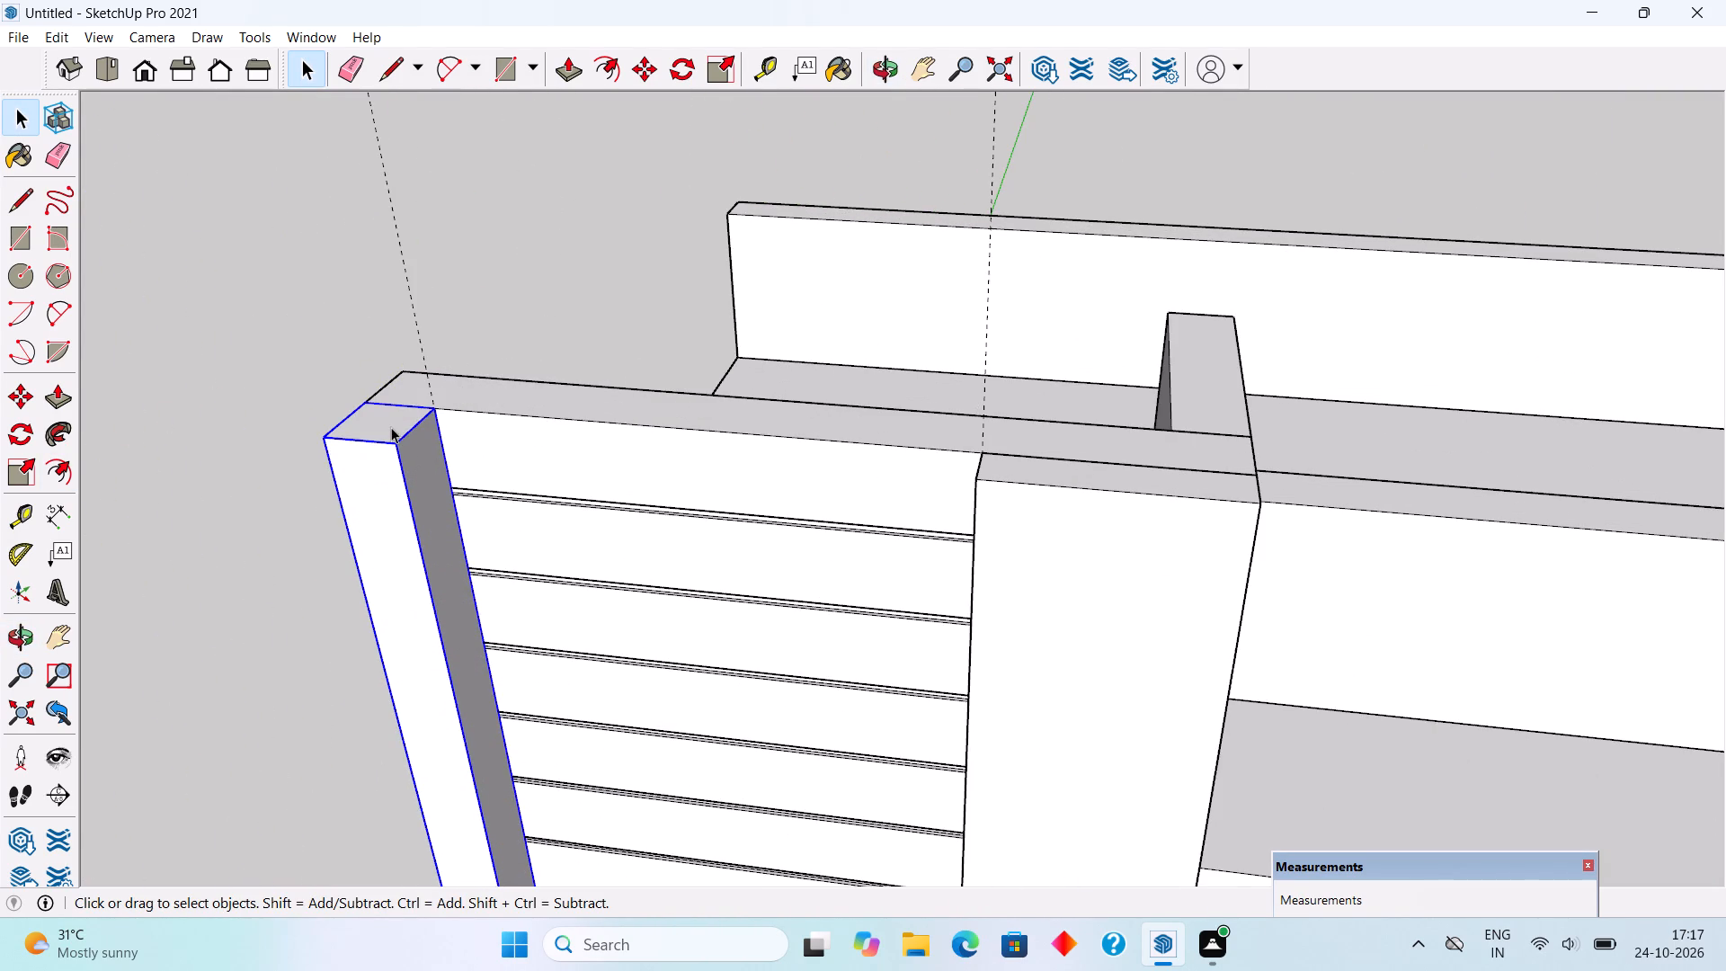
{"action": "scroll", "coordinate": [359, 434], "scroll_direction": "up", "scroll_amount": 7}
{"action": "key", "text": "p"}
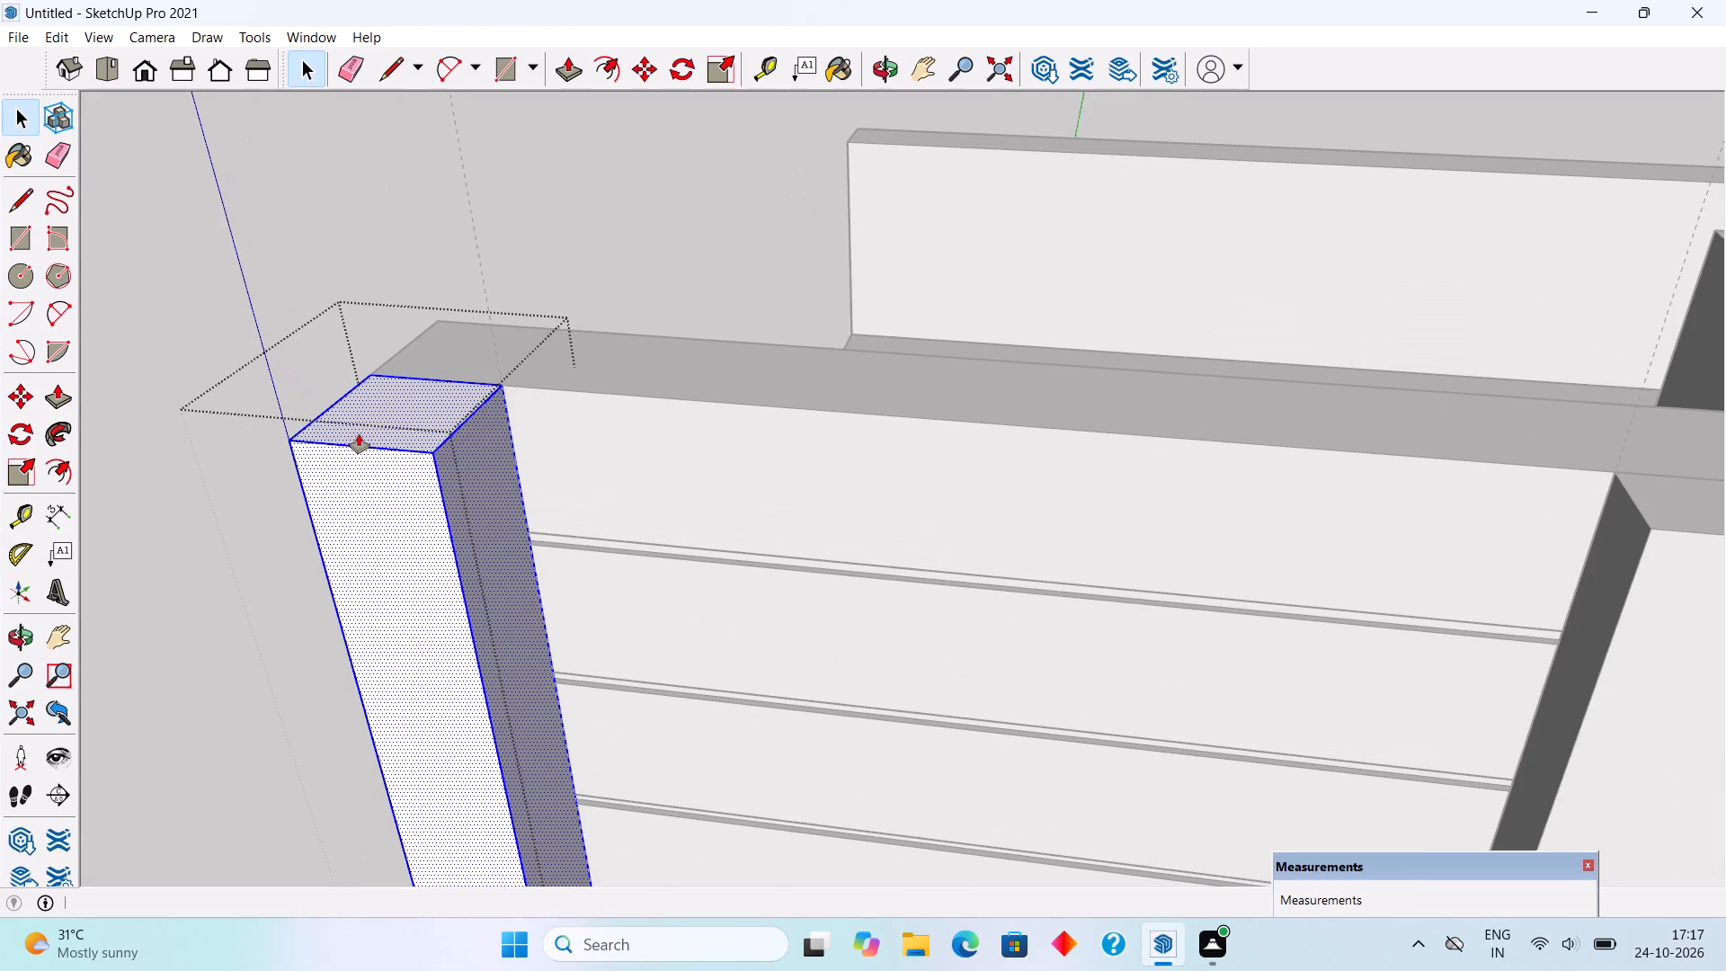
{"action": "left_click", "coordinate": [381, 424]}
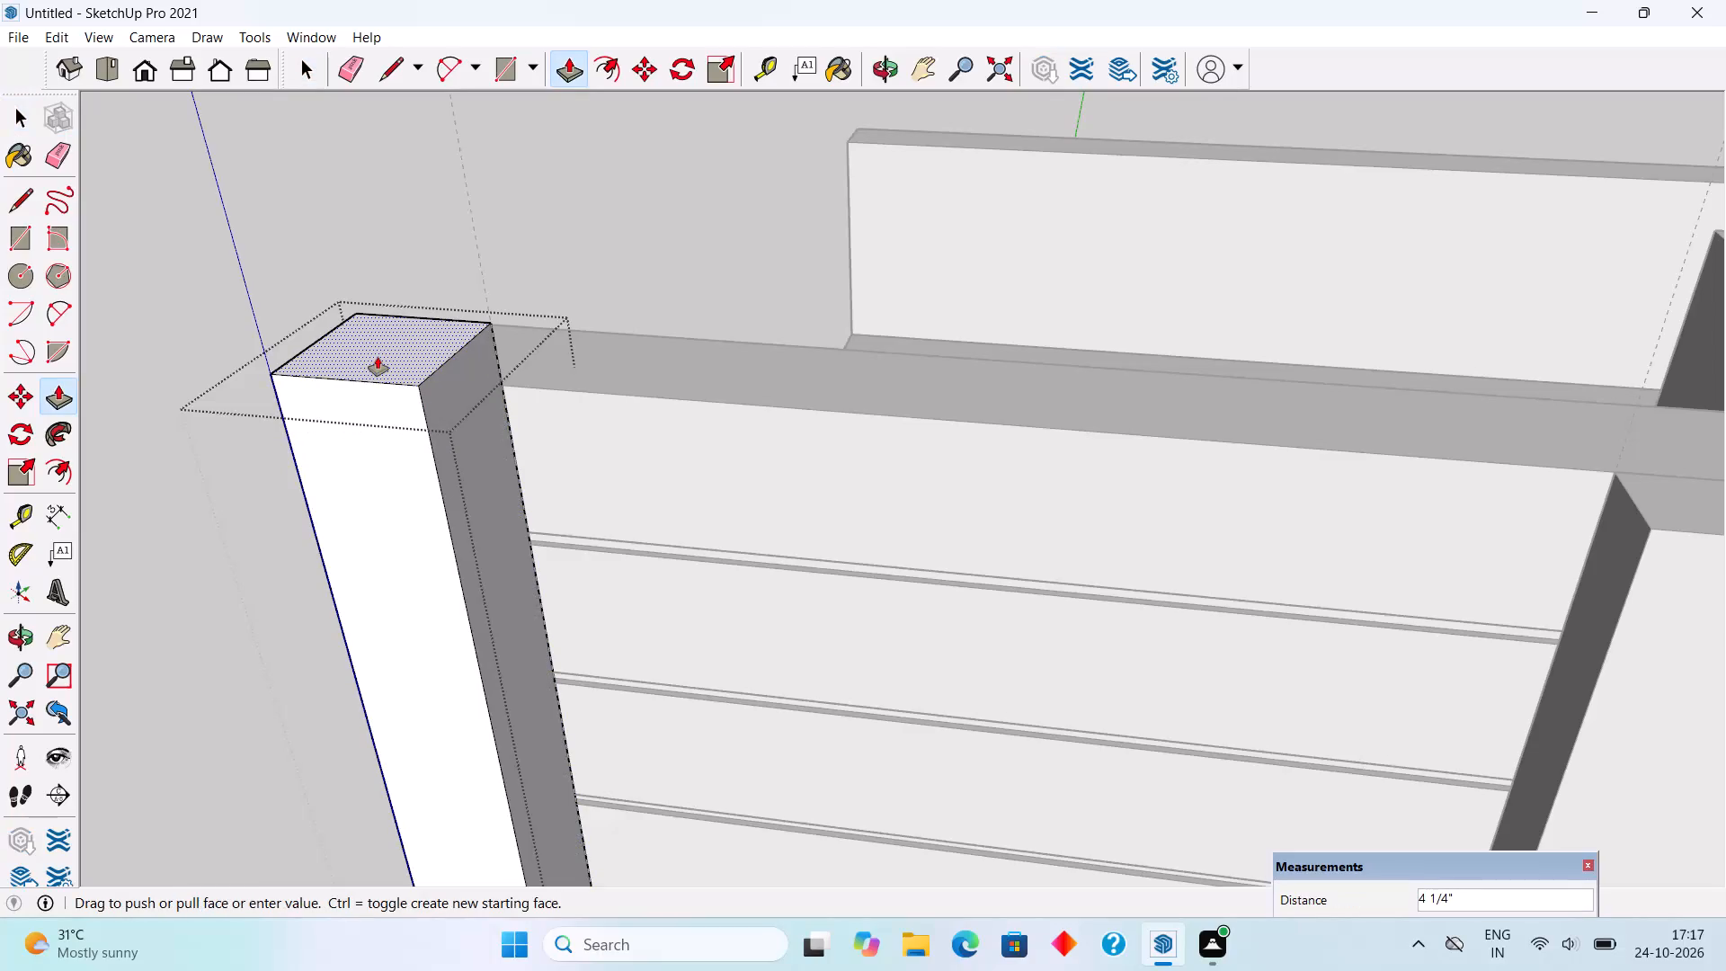
{"action": "type", "text": "9\""}
{"action": "key", "text": "Return"}
Split the pilaster's inner side face with a 9" line at wall-top level and extend the upper part across the tower as a beam.
{"action": "key", "text": "l"}
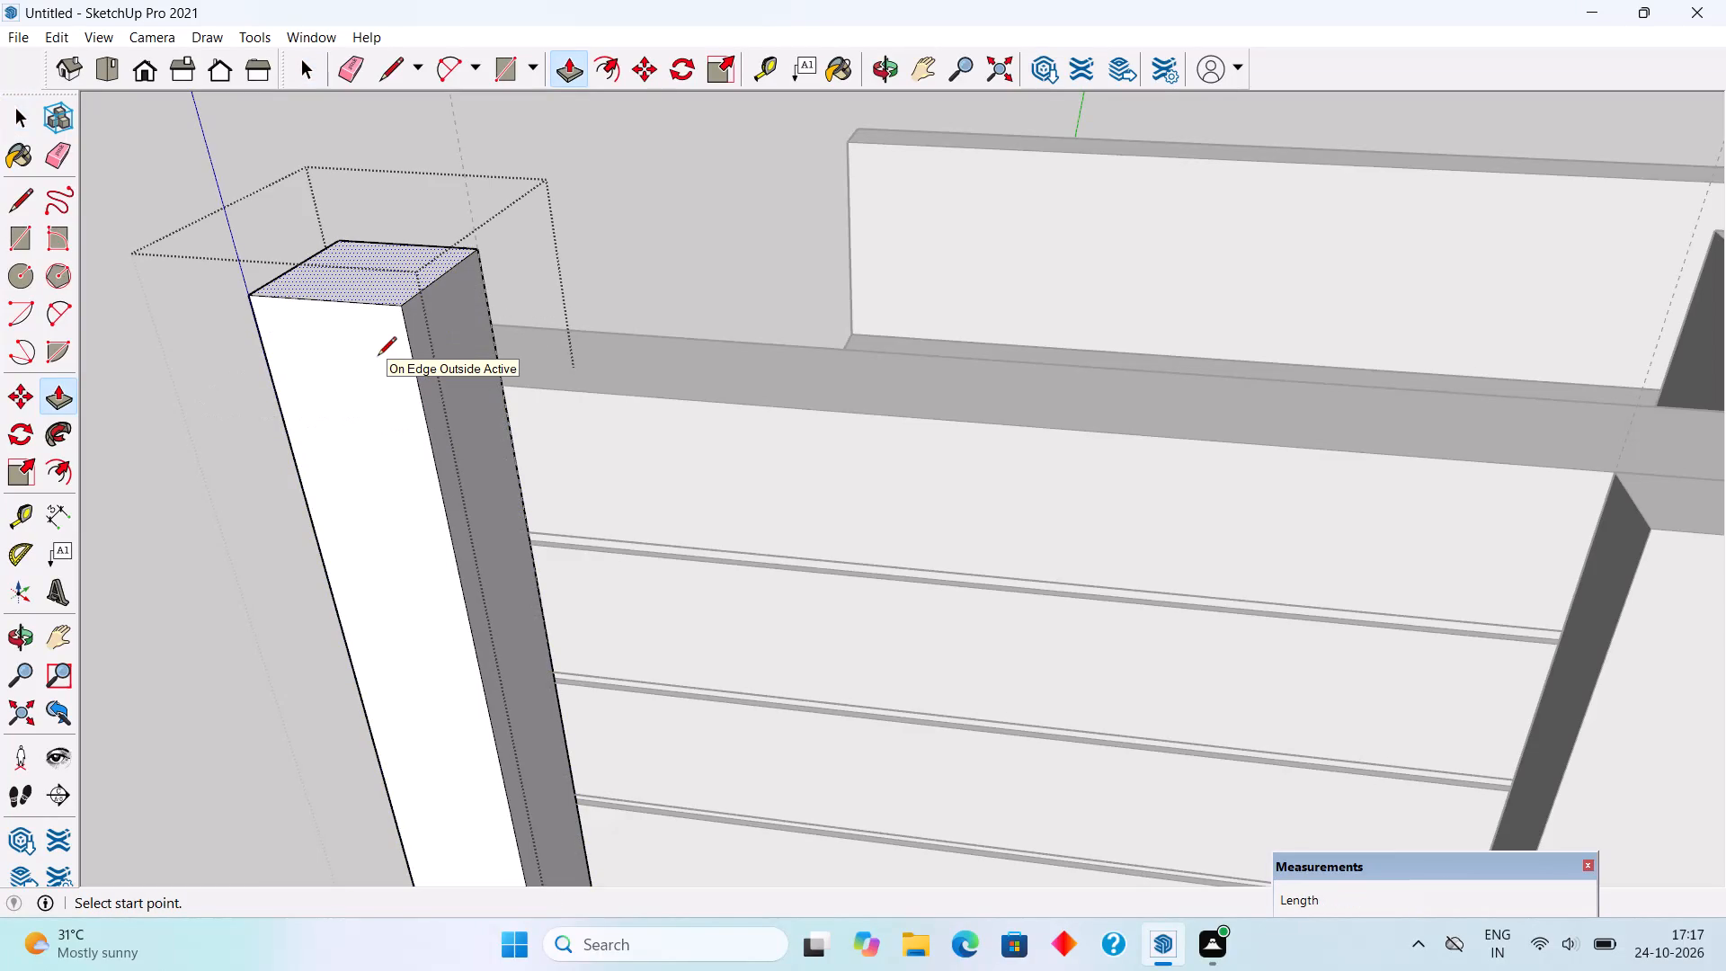
{"action": "left_click", "coordinate": [501, 382]}
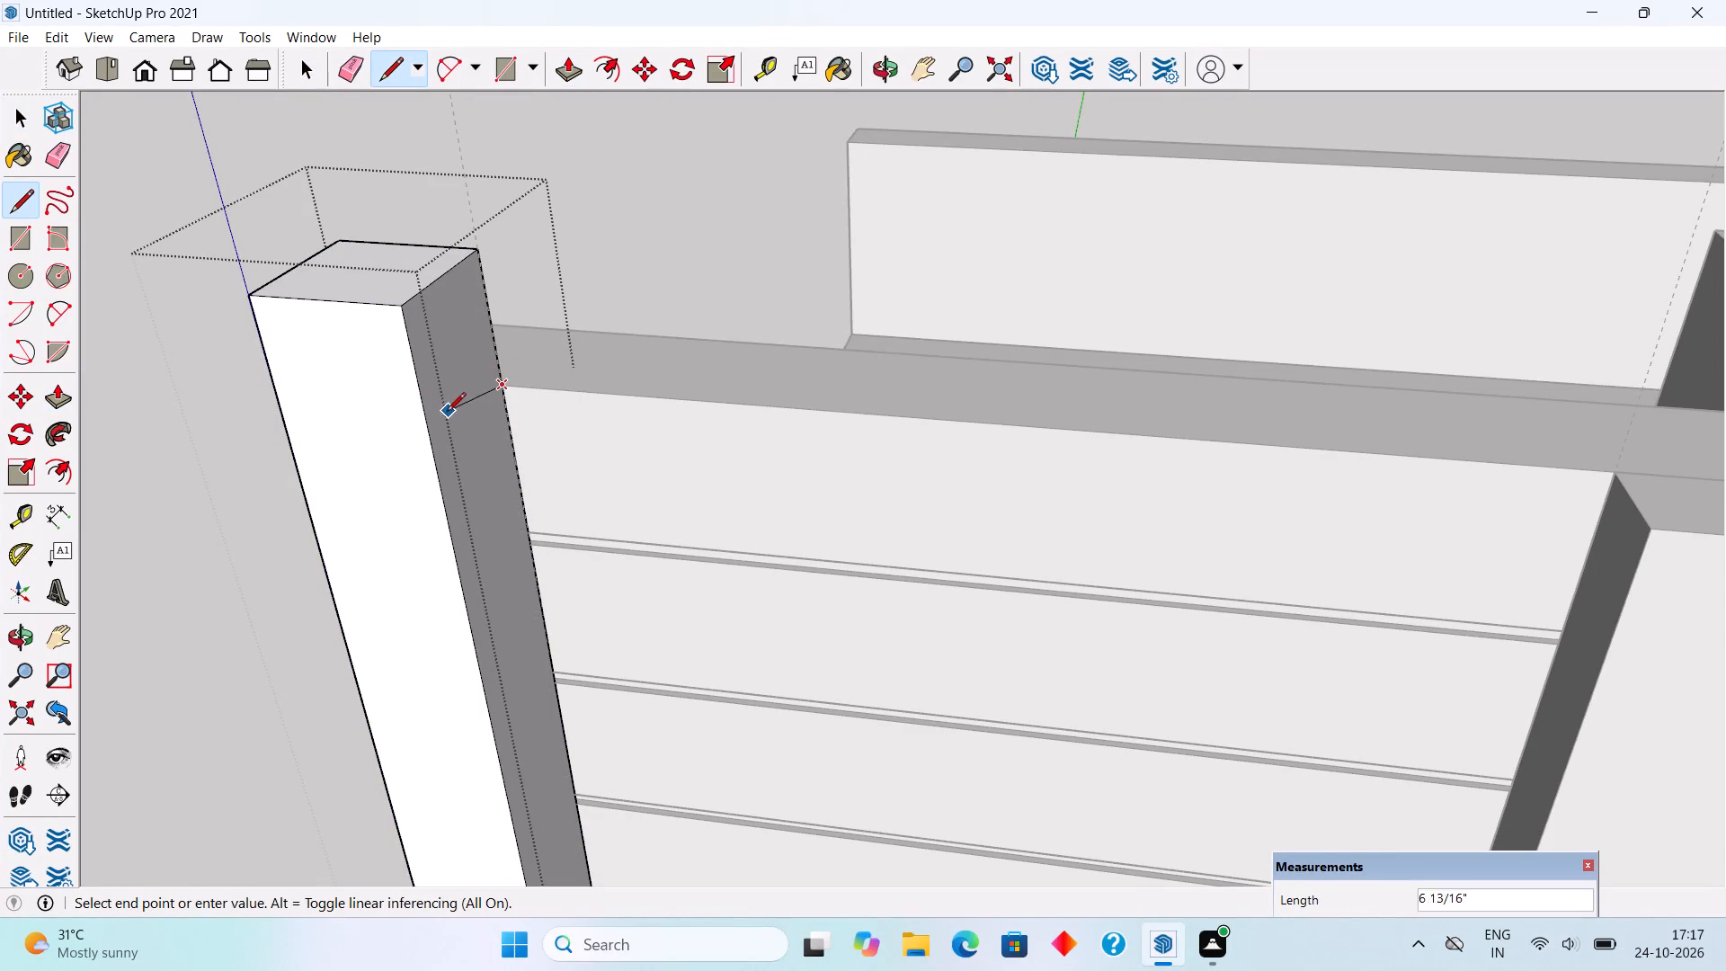
{"action": "left_click", "coordinate": [425, 444]}
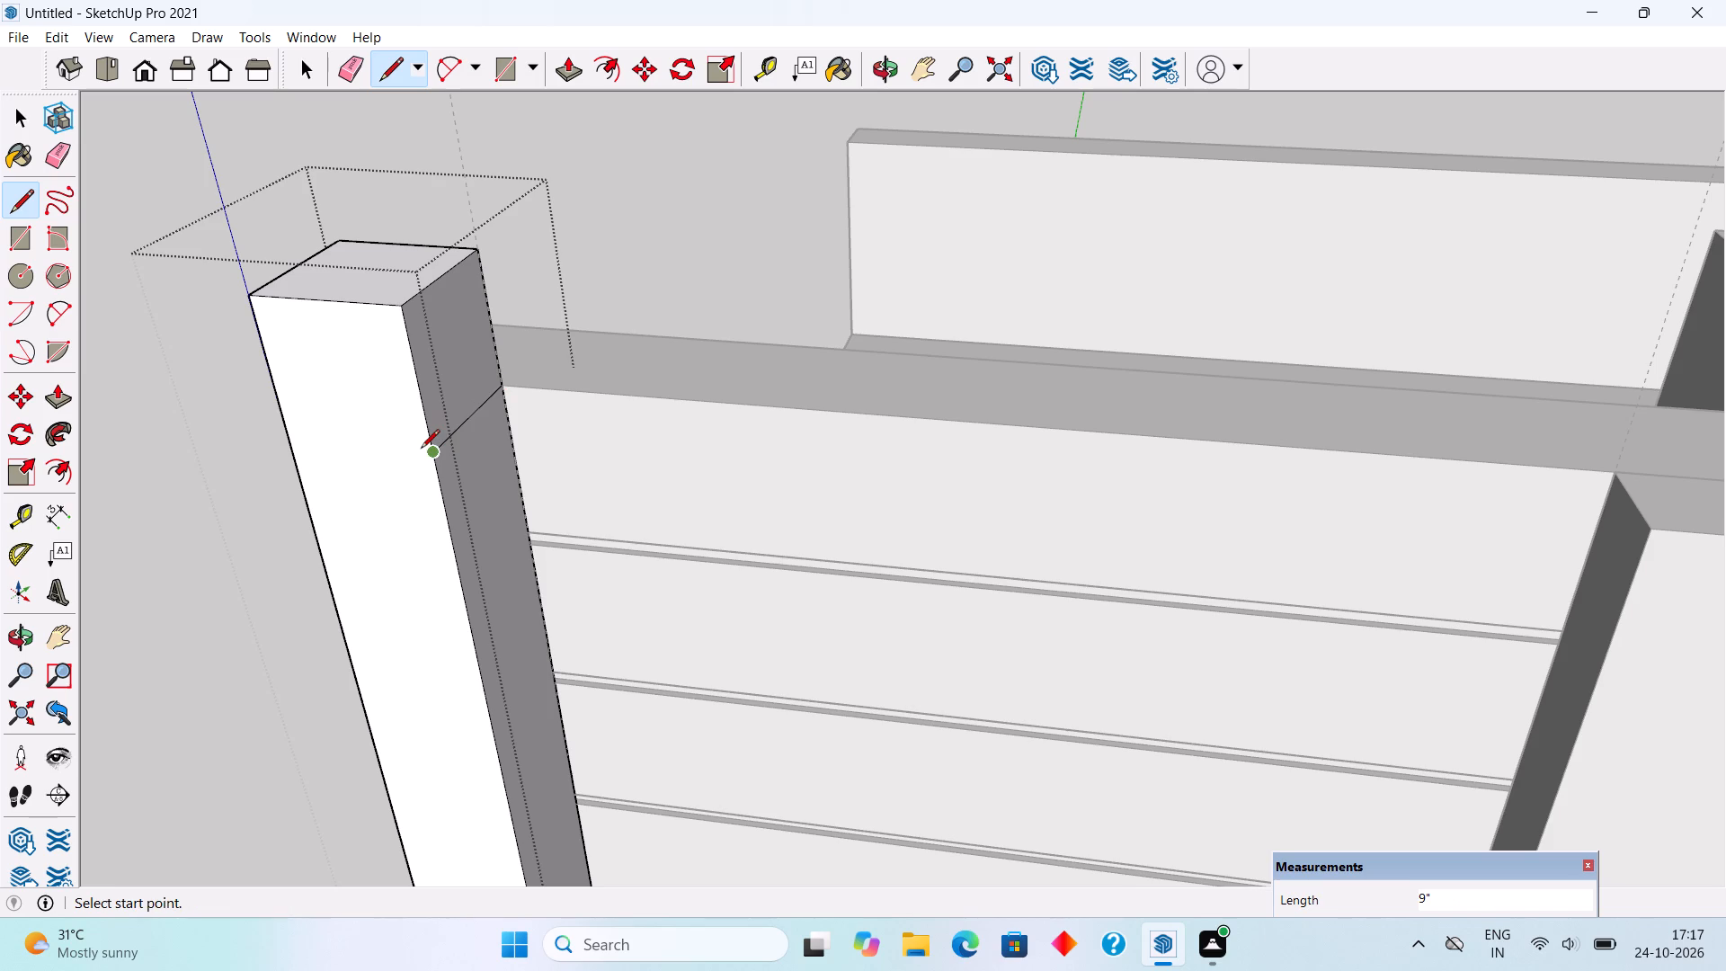
{"action": "scroll", "coordinate": [421, 450], "scroll_direction": "up", "scroll_amount": 1}
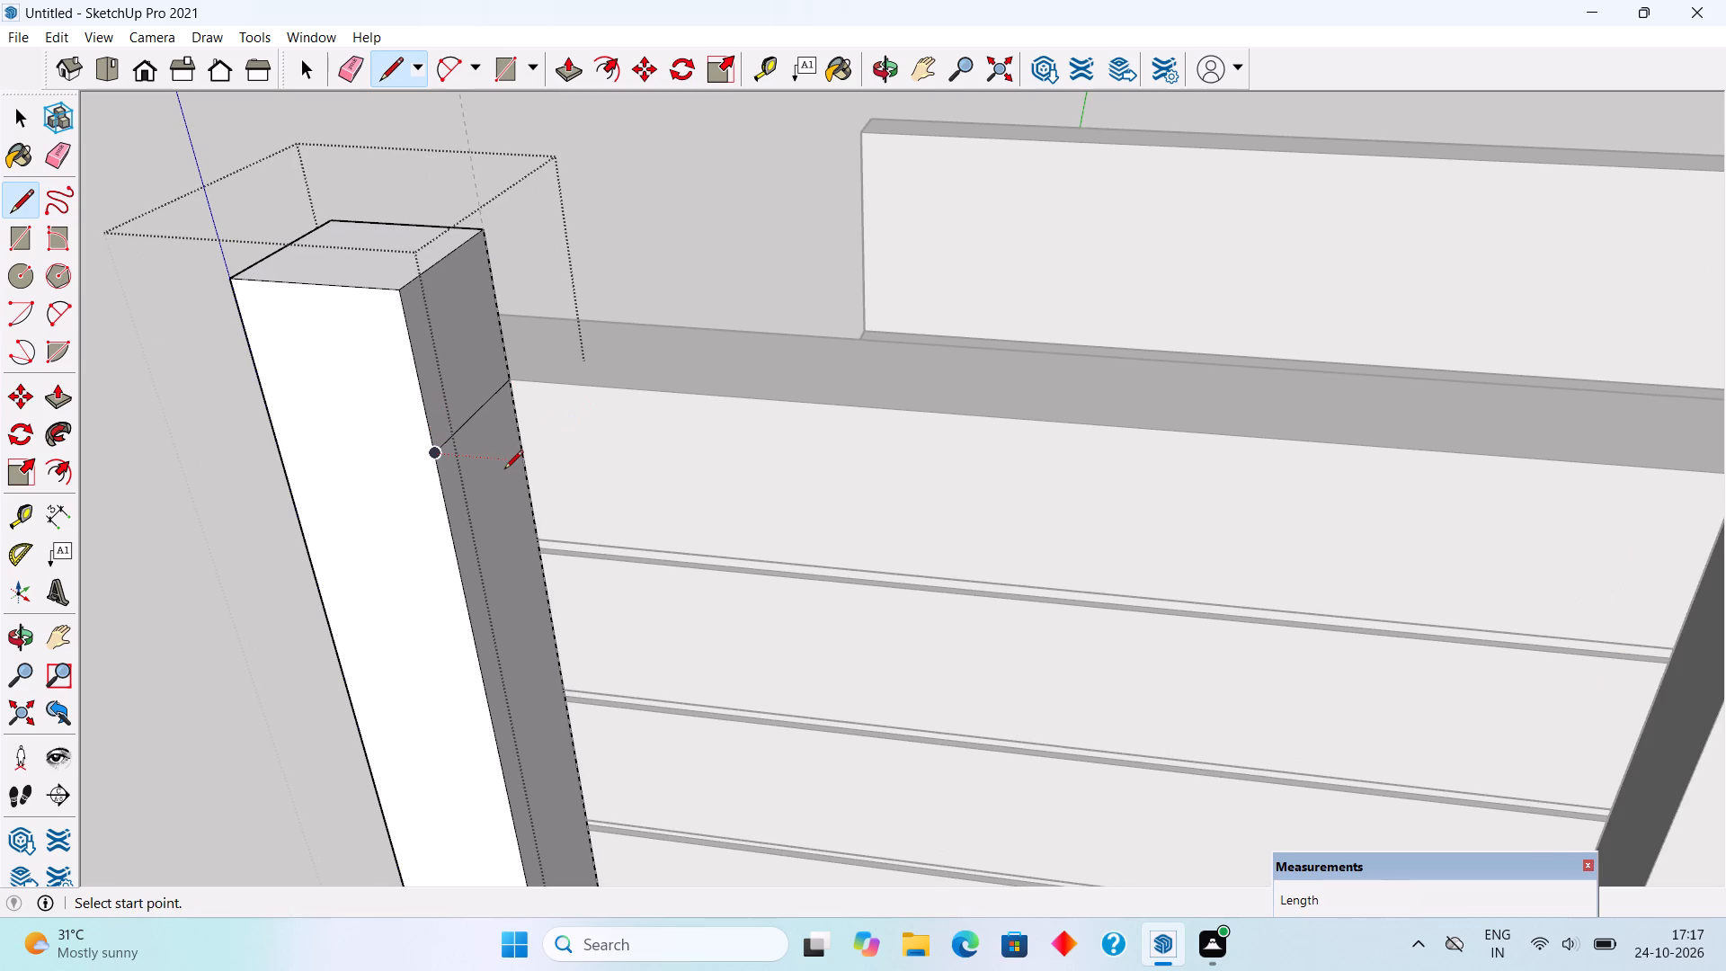
{"action": "key", "text": "p"}
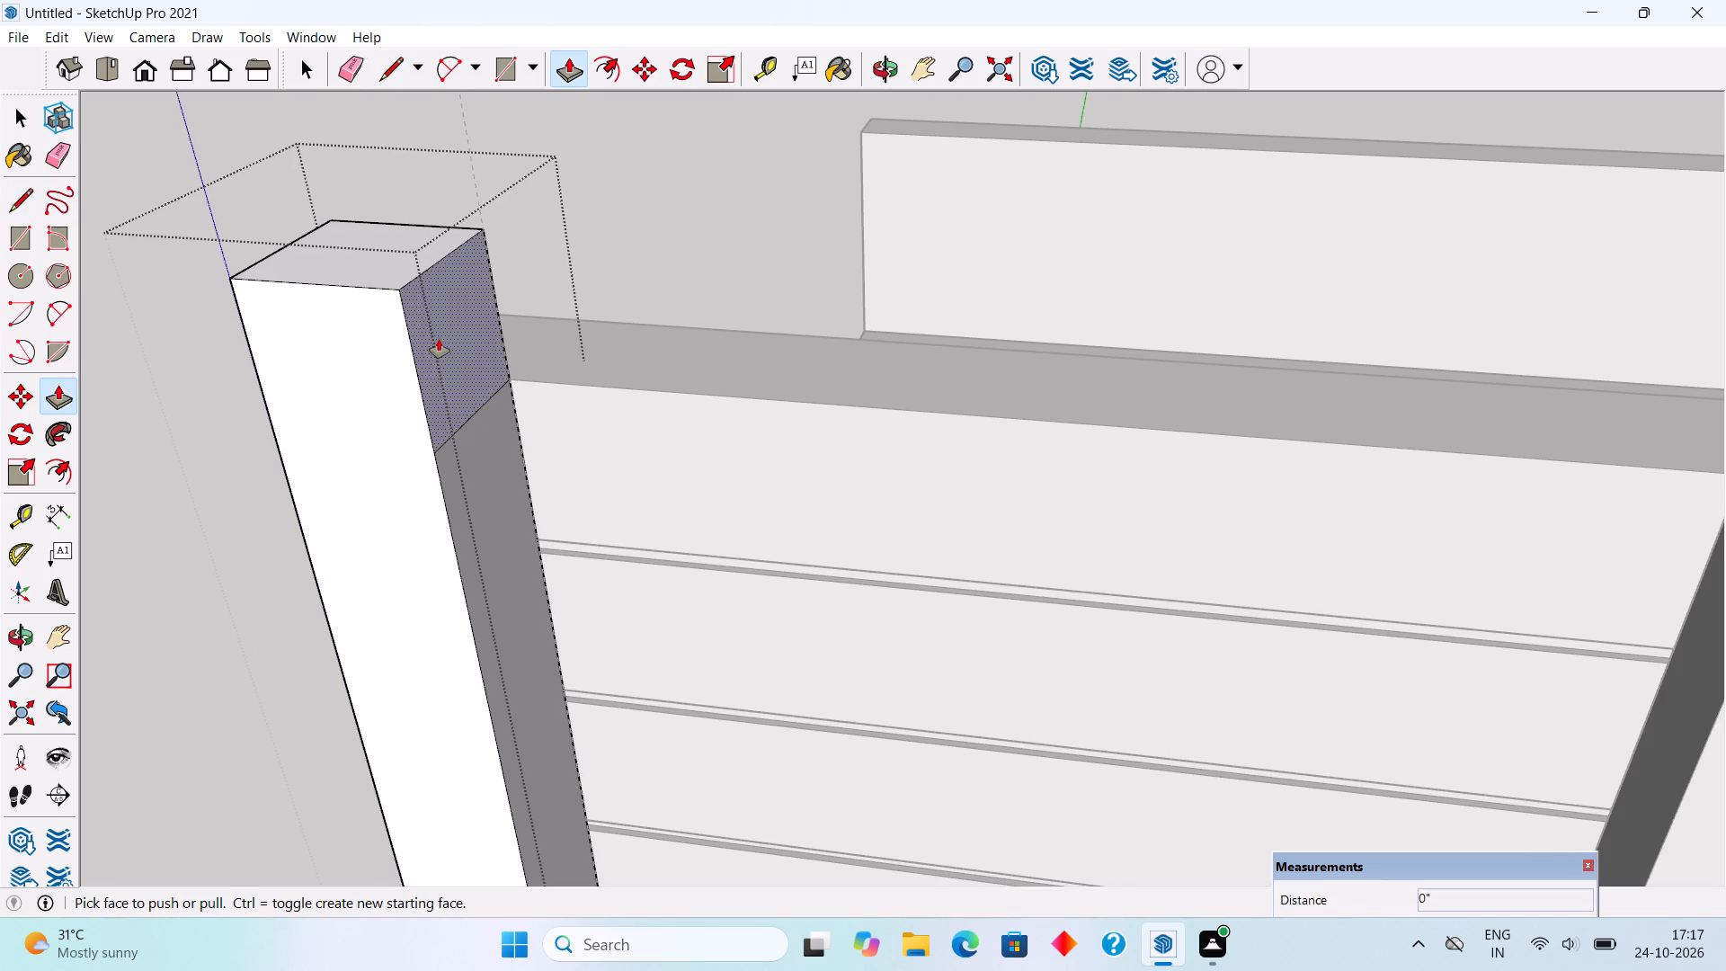
{"action": "left_click", "coordinate": [439, 339]}
{"action": "scroll", "coordinate": [718, 442], "scroll_direction": "down", "scroll_amount": 6}
{"action": "scroll", "coordinate": [946, 444], "scroll_direction": "down", "scroll_amount": 2}
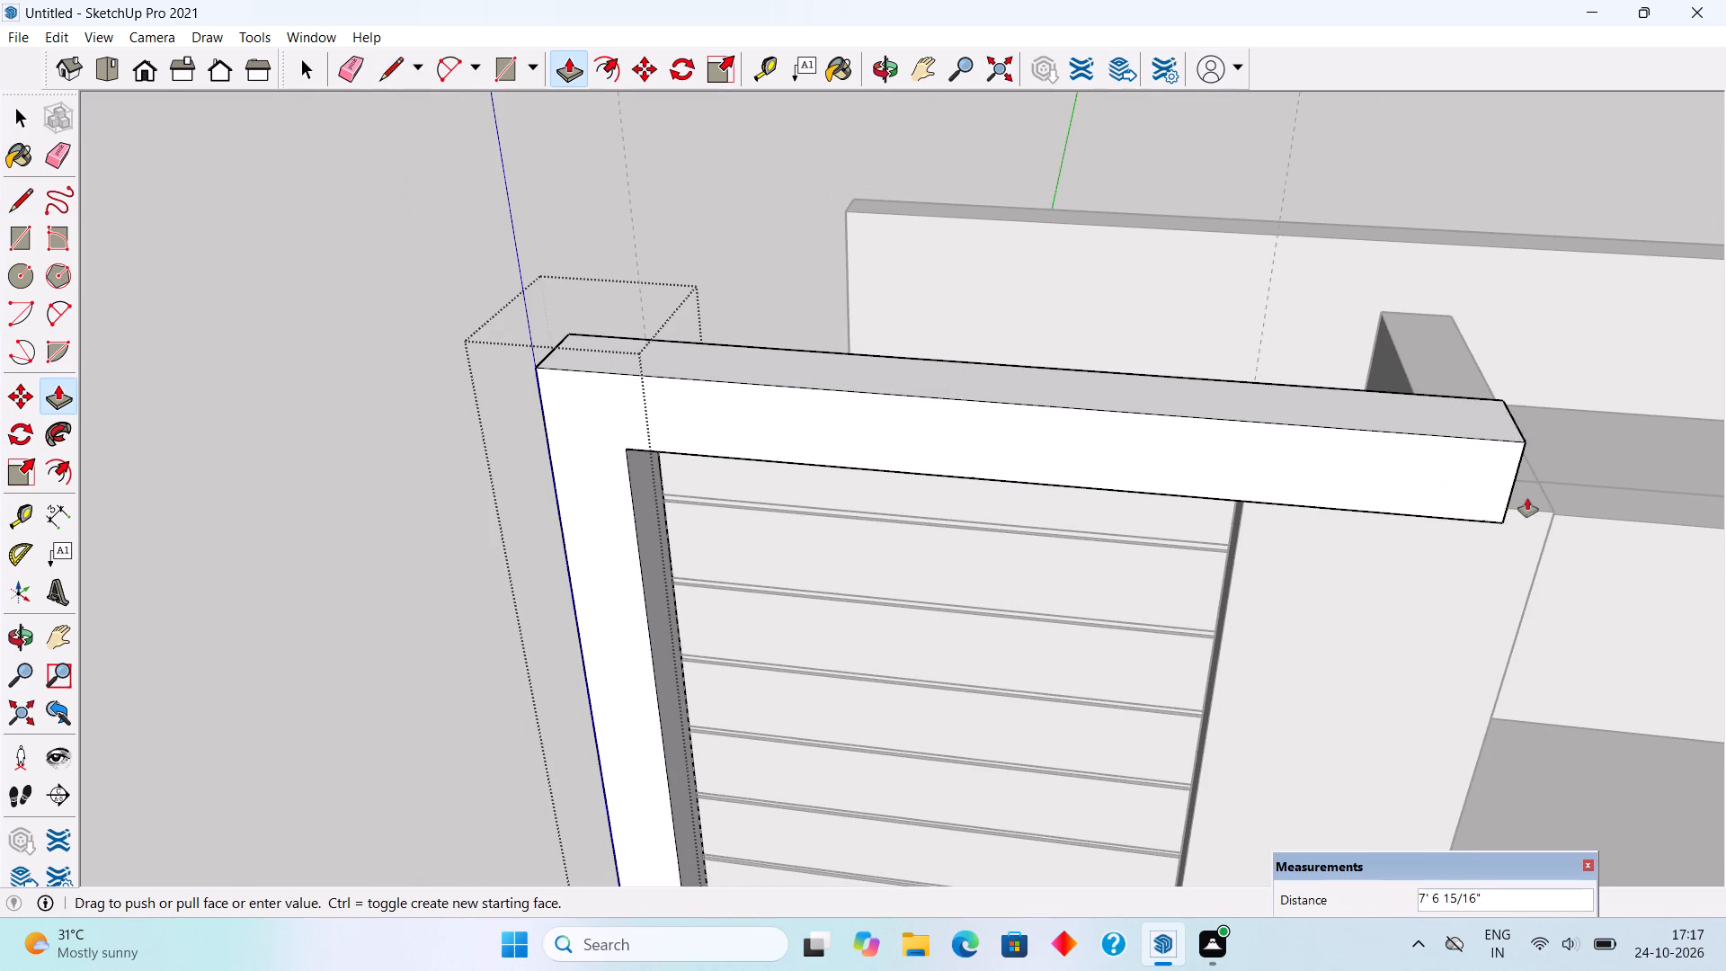
{"action": "left_click", "coordinate": [1544, 554]}
Extend the free end face of the top beam outward by another 9".
{"action": "middle_click_drag", "start_coordinate": [1477, 501], "coordinate": [867, 355]}
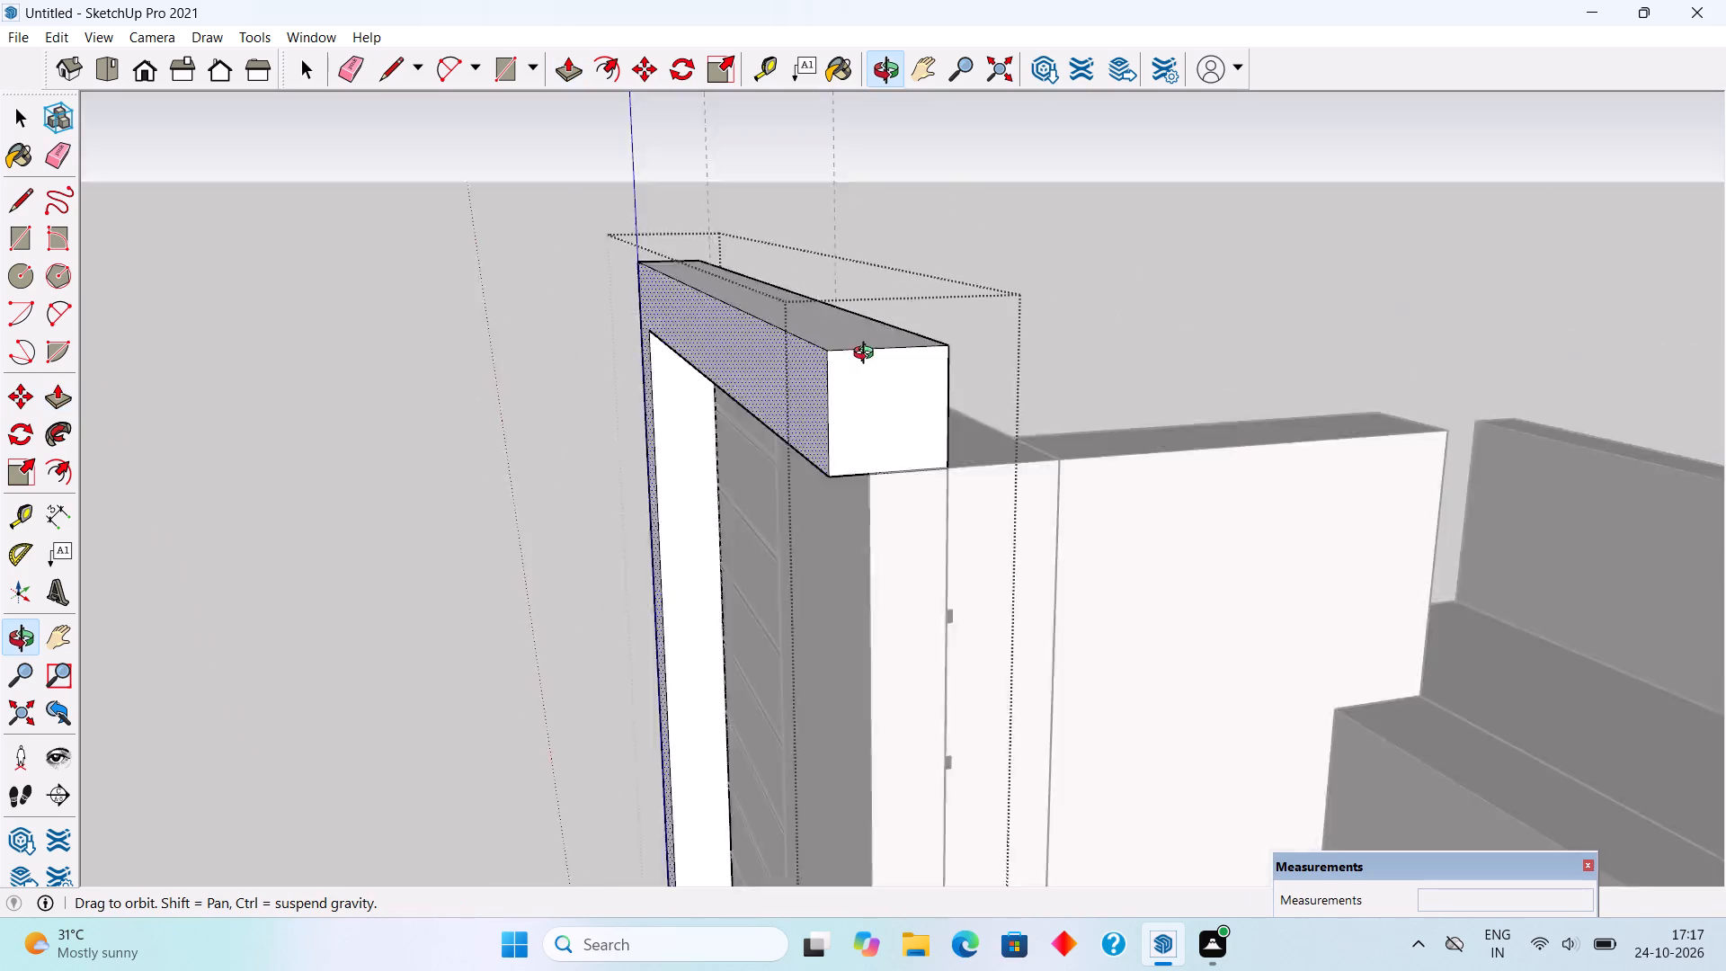
{"action": "middle_click_drag", "start_coordinate": [867, 355], "coordinate": [844, 363]}
{"action": "left_click", "coordinate": [752, 437]}
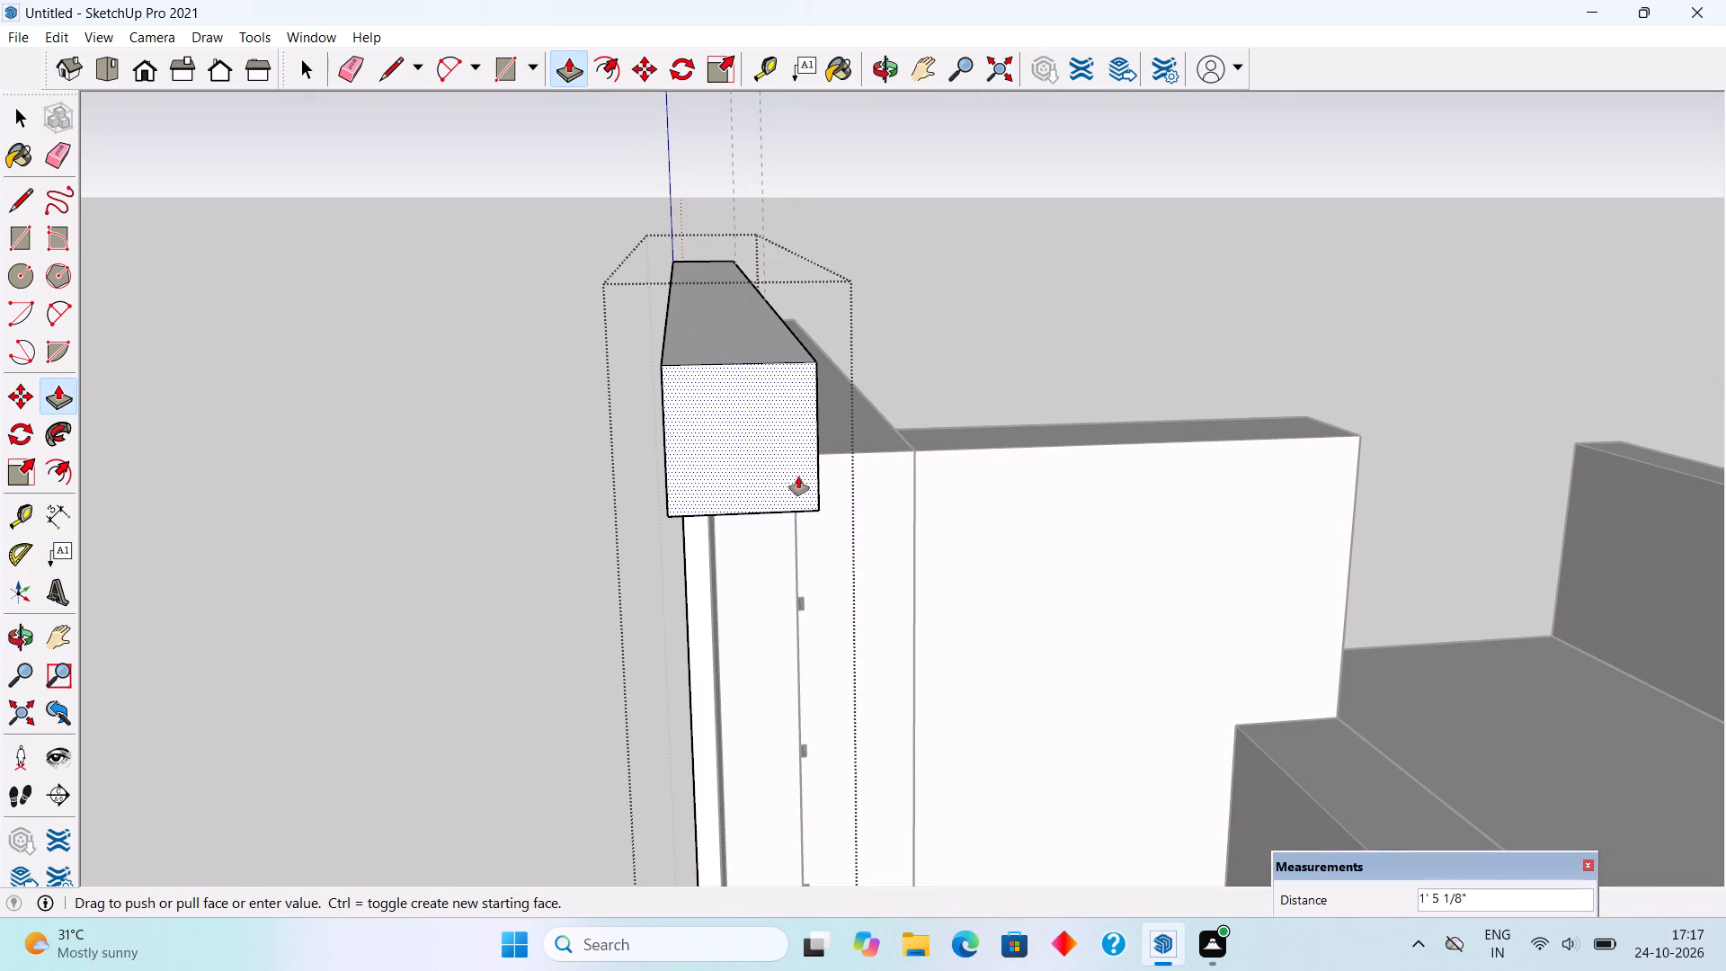
{"action": "type", "text": "9\""}
{"action": "key", "text": "Return"}
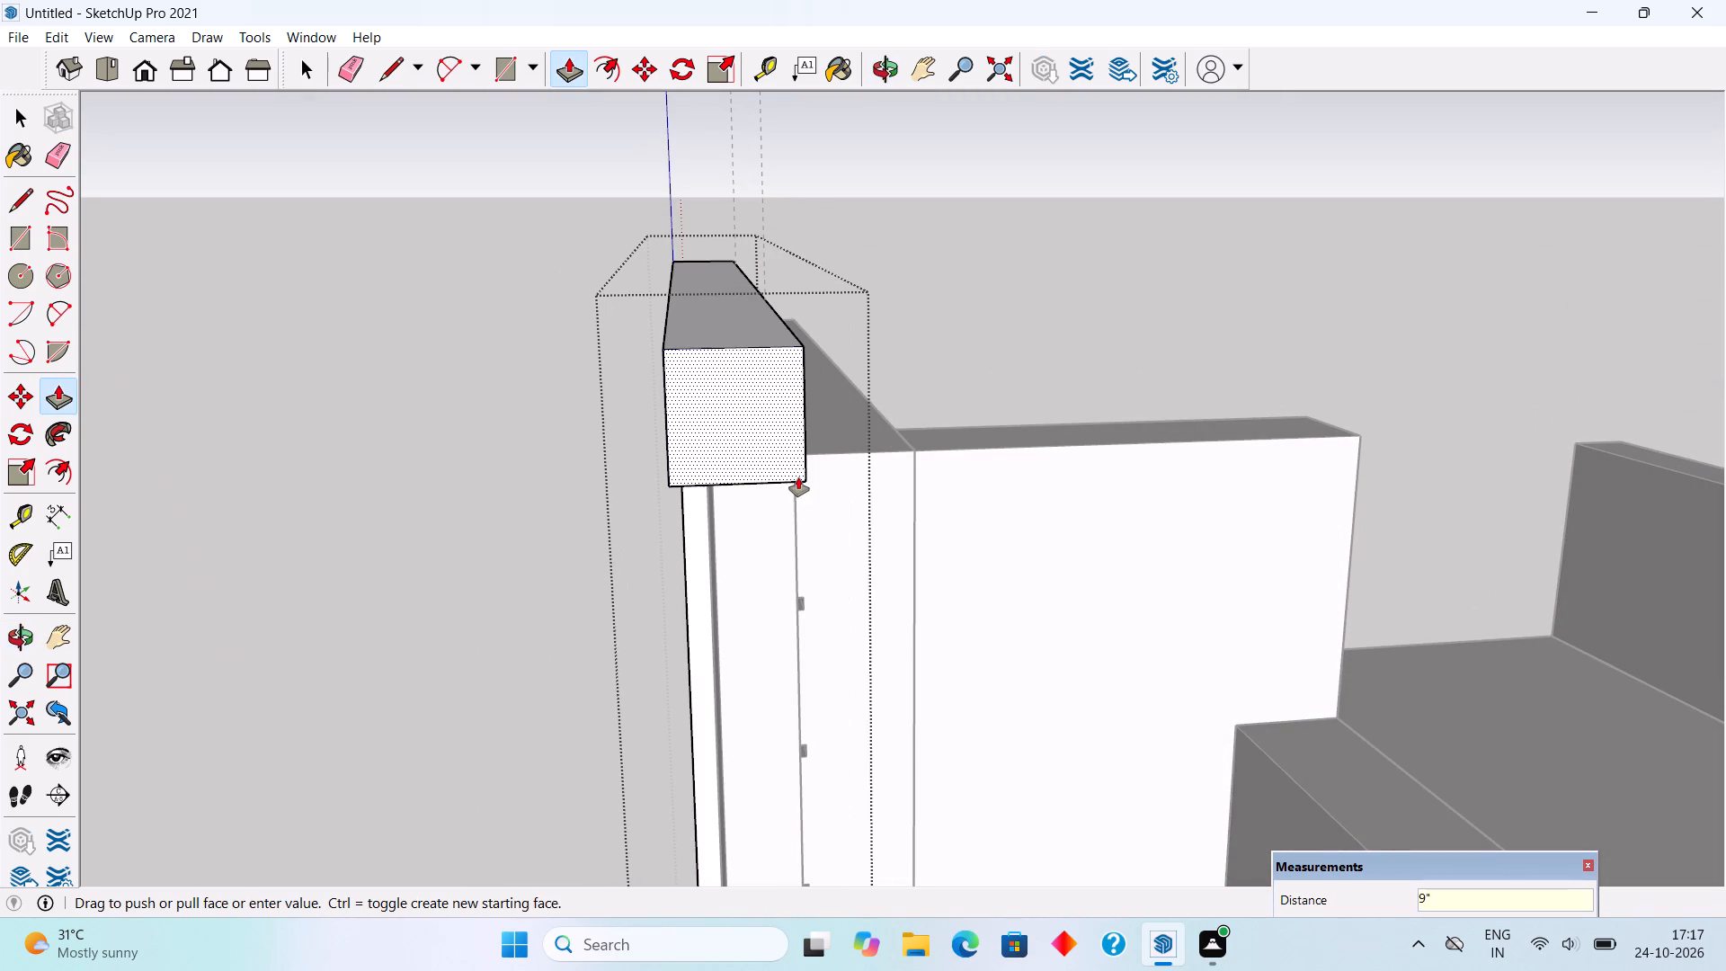
Pull the back face of the frame's top beam 3' 9" rearward over the tower top and close the group.
{"action": "key", "text": "space"}
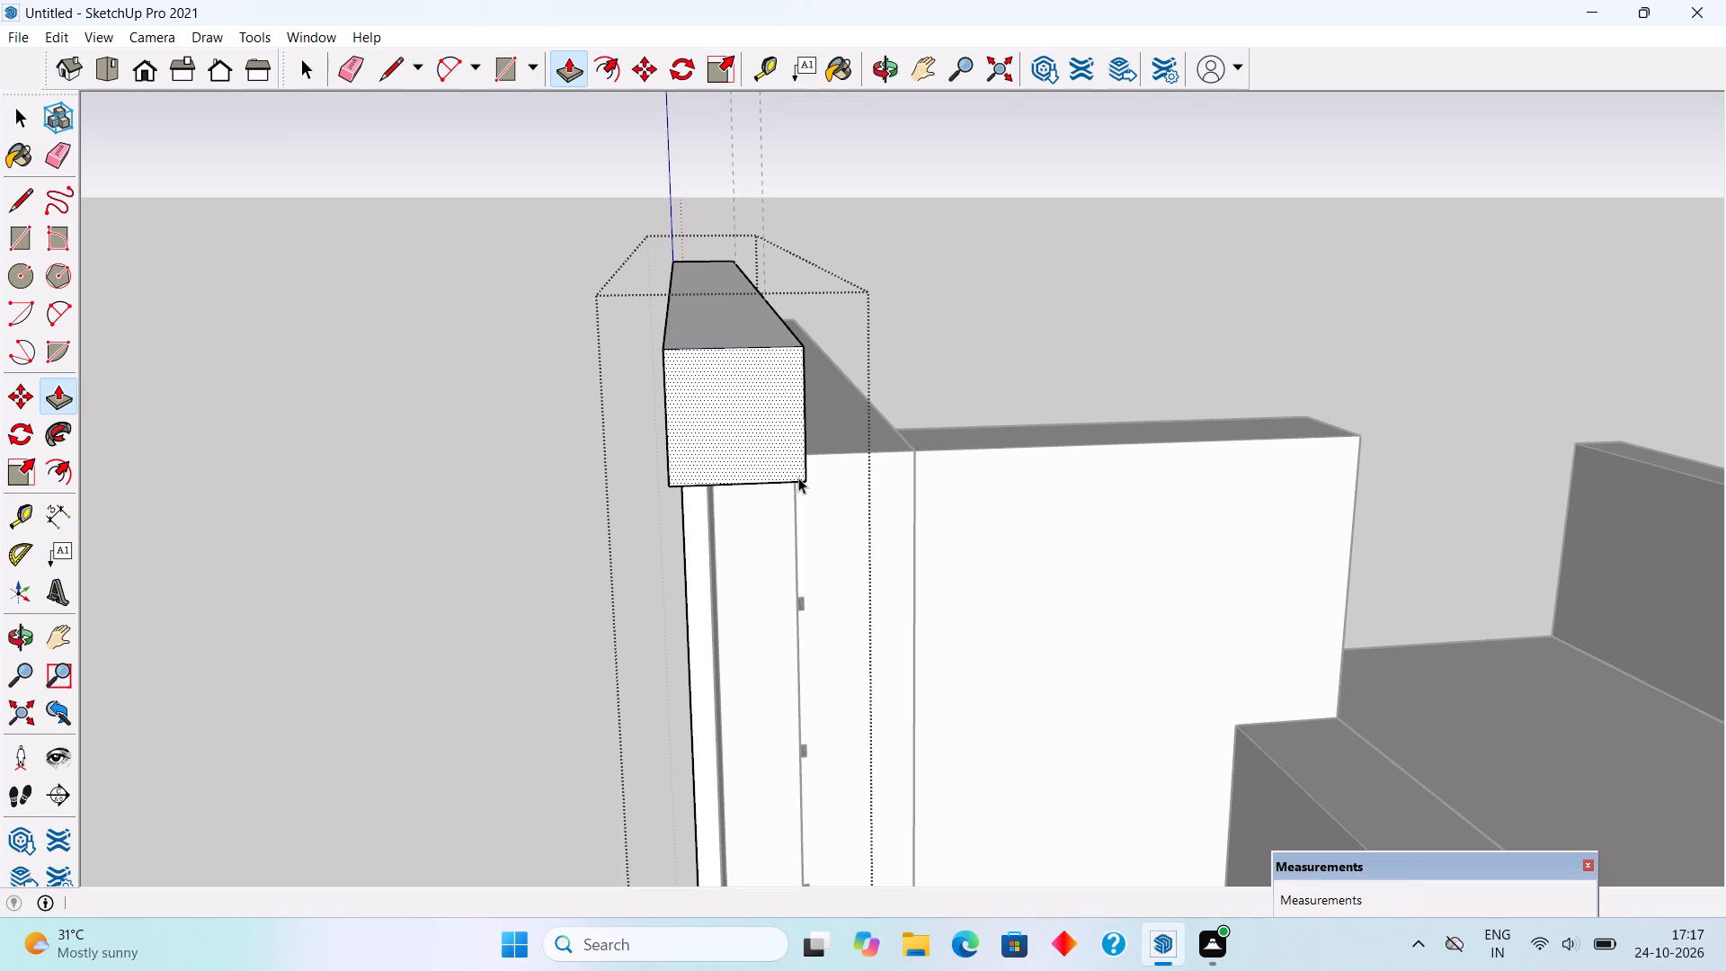
{"action": "middle_click_drag", "start_coordinate": [845, 414], "coordinate": [610, 414]}
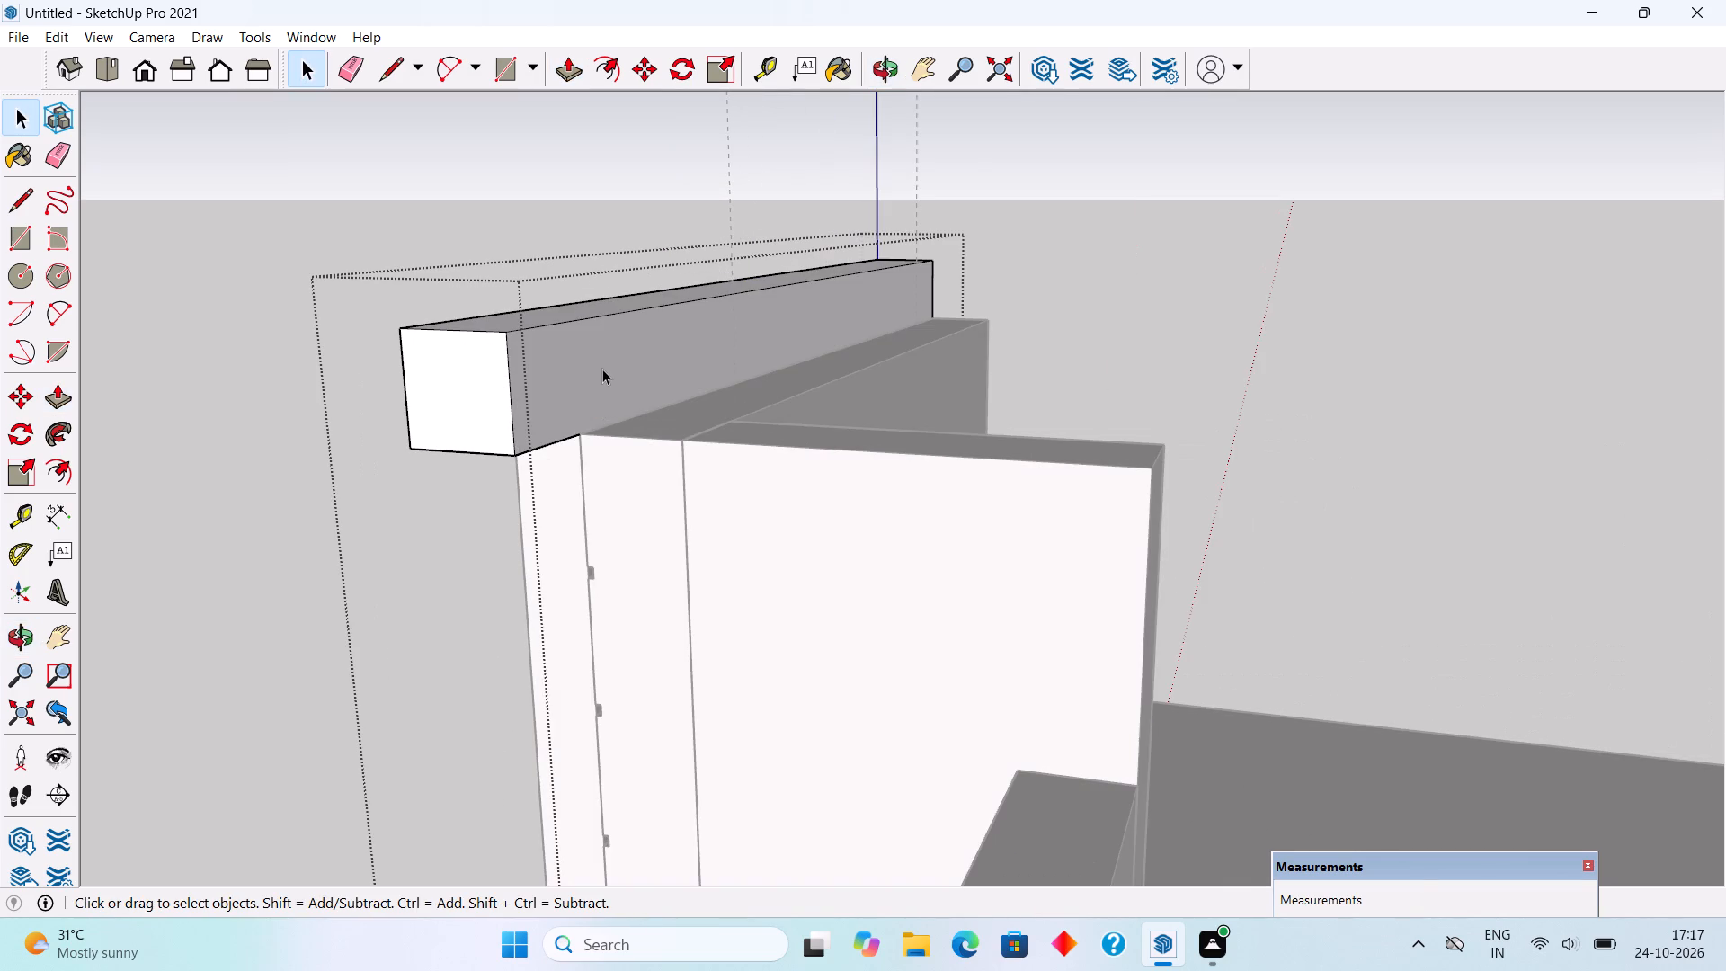
{"action": "left_click", "coordinate": [602, 369]}
{"action": "key", "text": "p"}
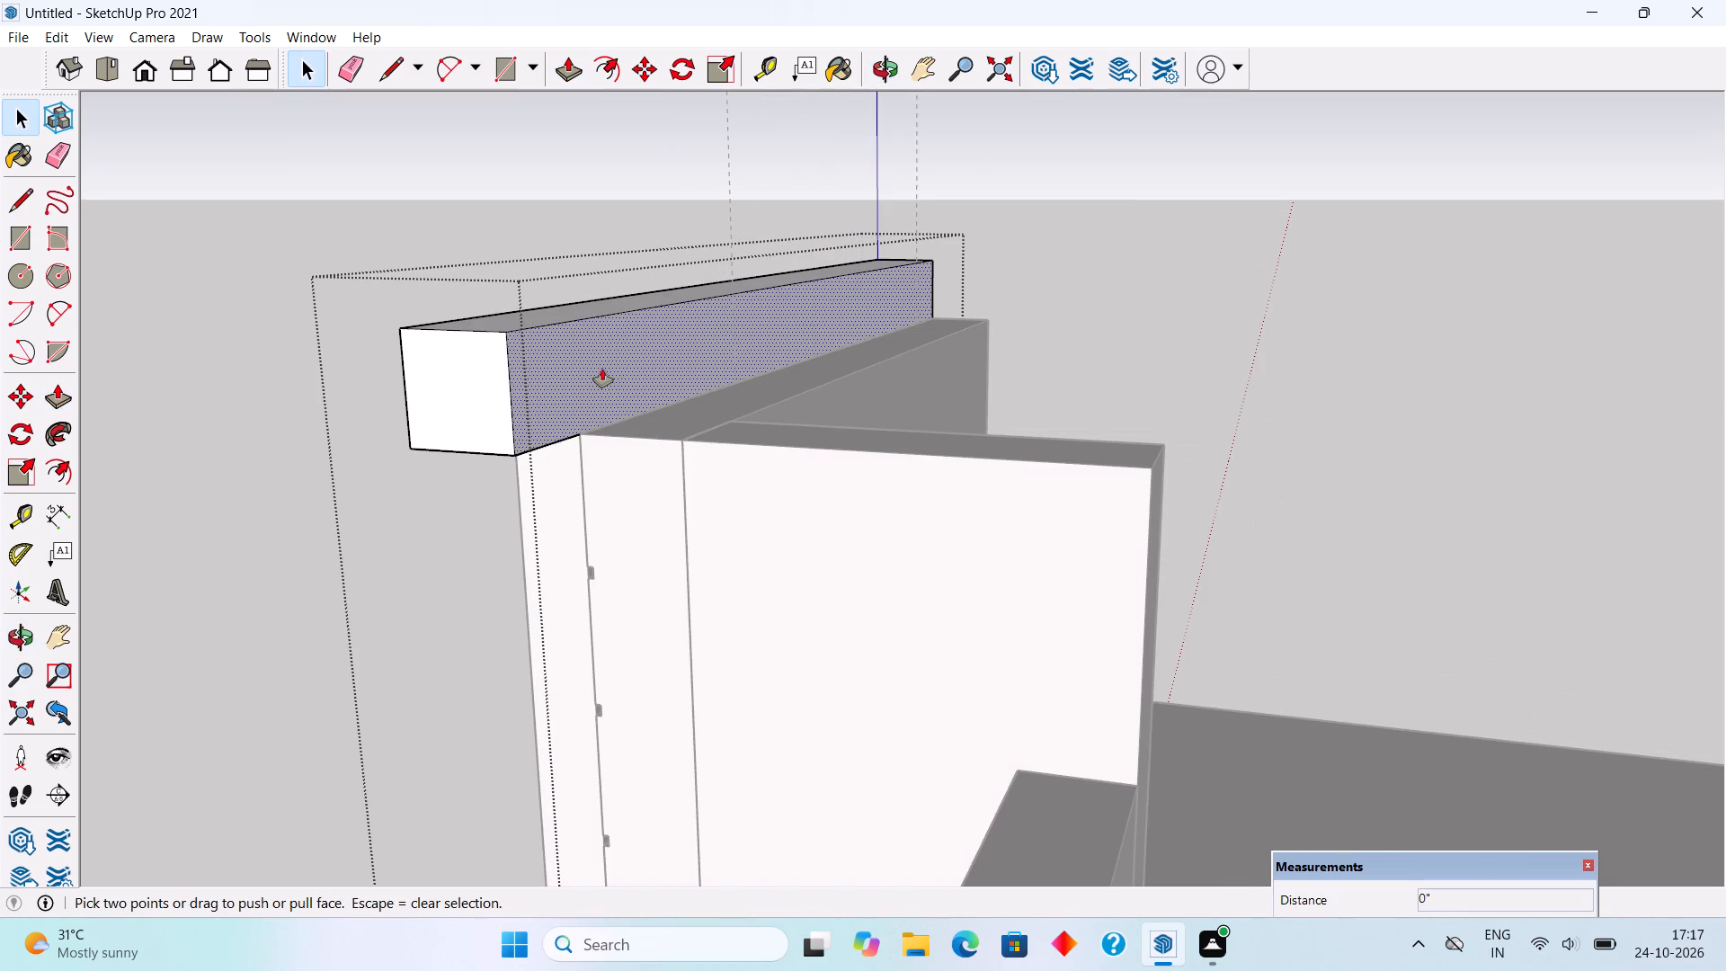
{"action": "left_click", "coordinate": [599, 368]}
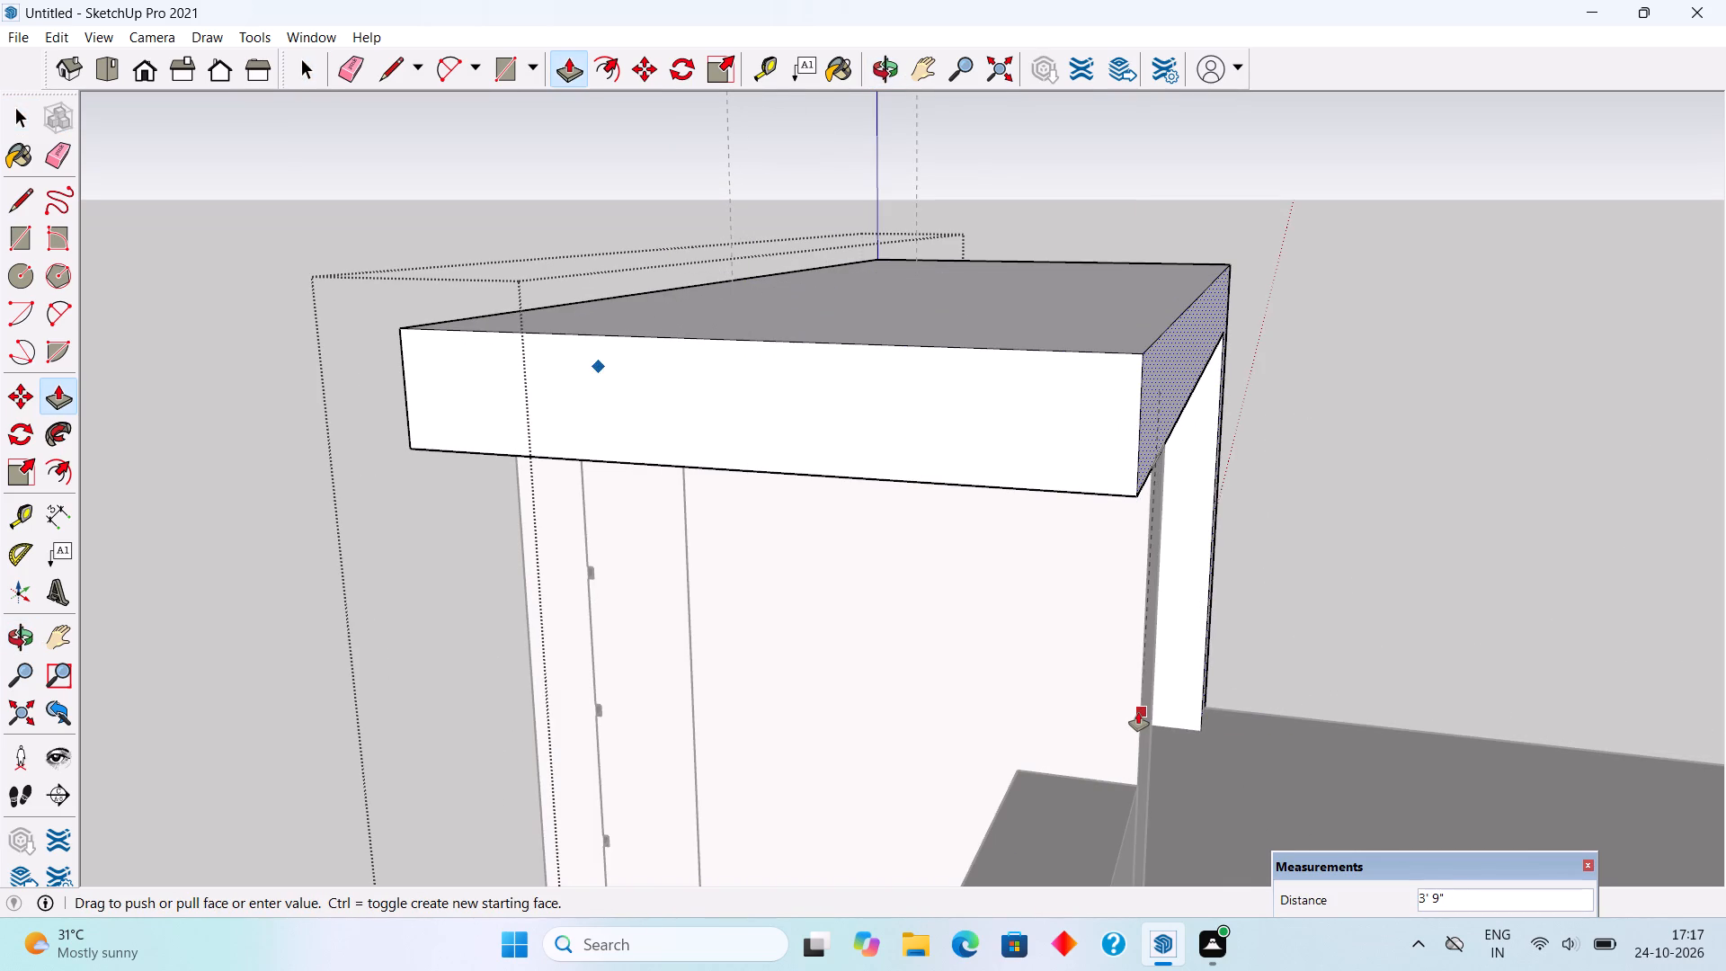
{"action": "left_click", "coordinate": [1138, 712]}
{"action": "middle_click_drag", "start_coordinate": [1112, 671], "coordinate": [743, 536]}
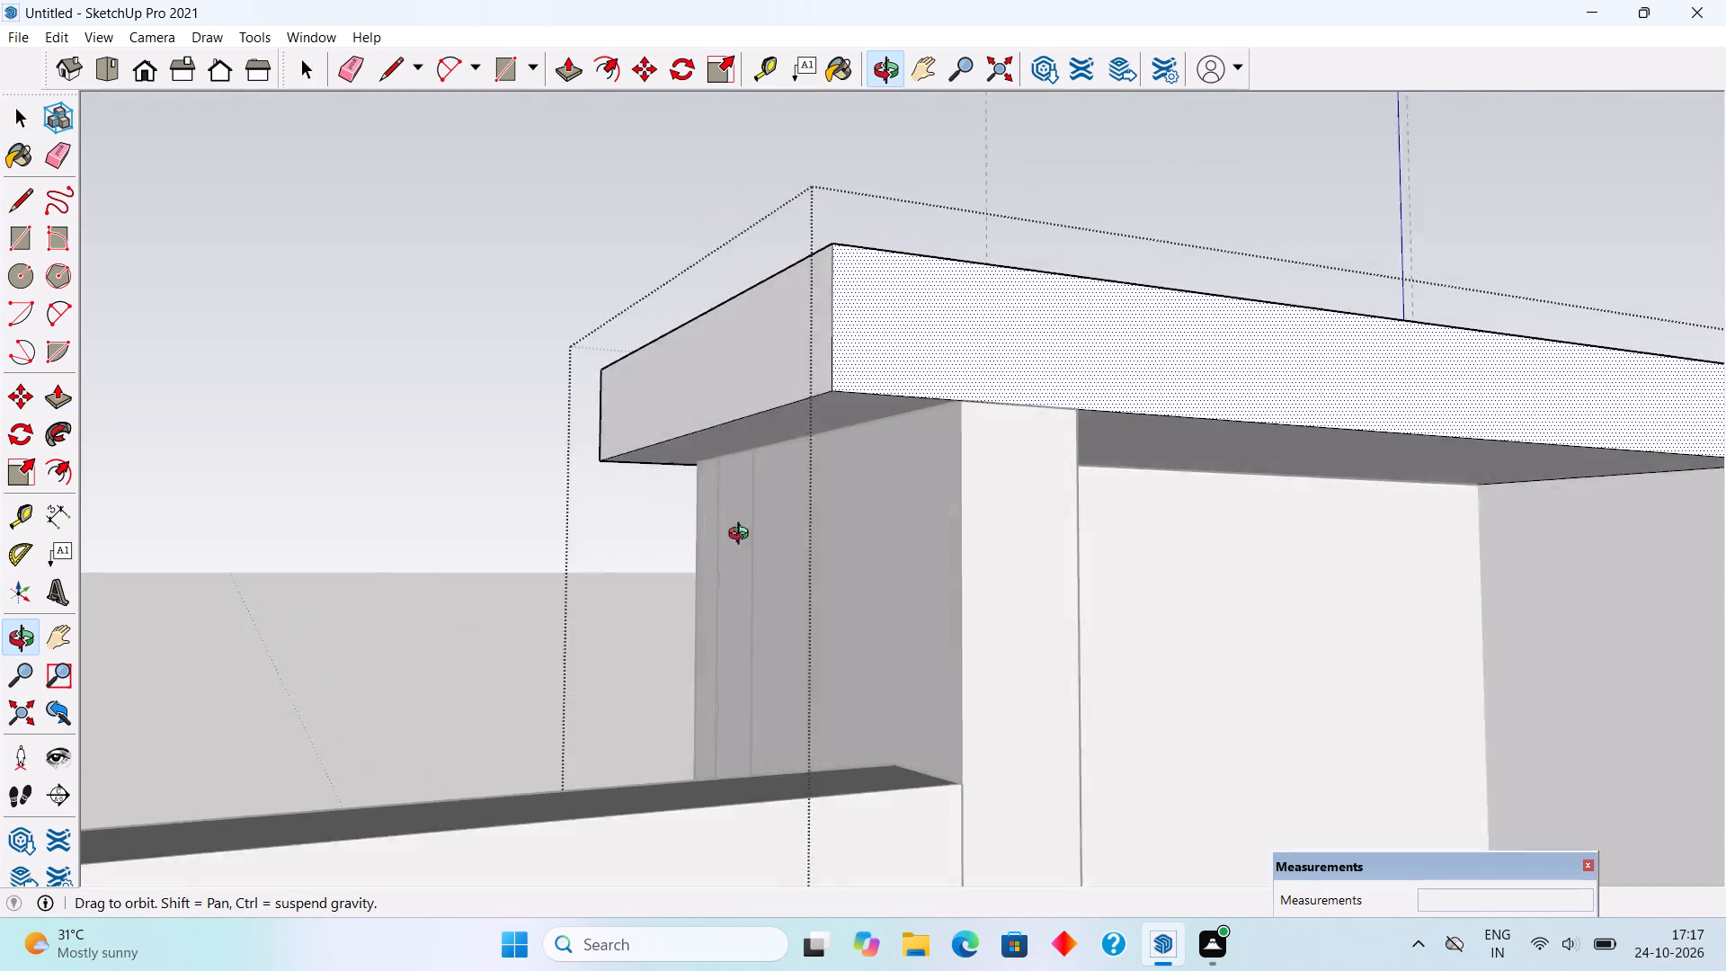
{"action": "middle_click_drag", "start_coordinate": [743, 536], "coordinate": [766, 565]}
{"action": "scroll", "coordinate": [766, 565], "scroll_direction": "down", "scroll_amount": 11}
{"action": "middle_click_drag", "start_coordinate": [735, 503], "coordinate": [757, 683]}
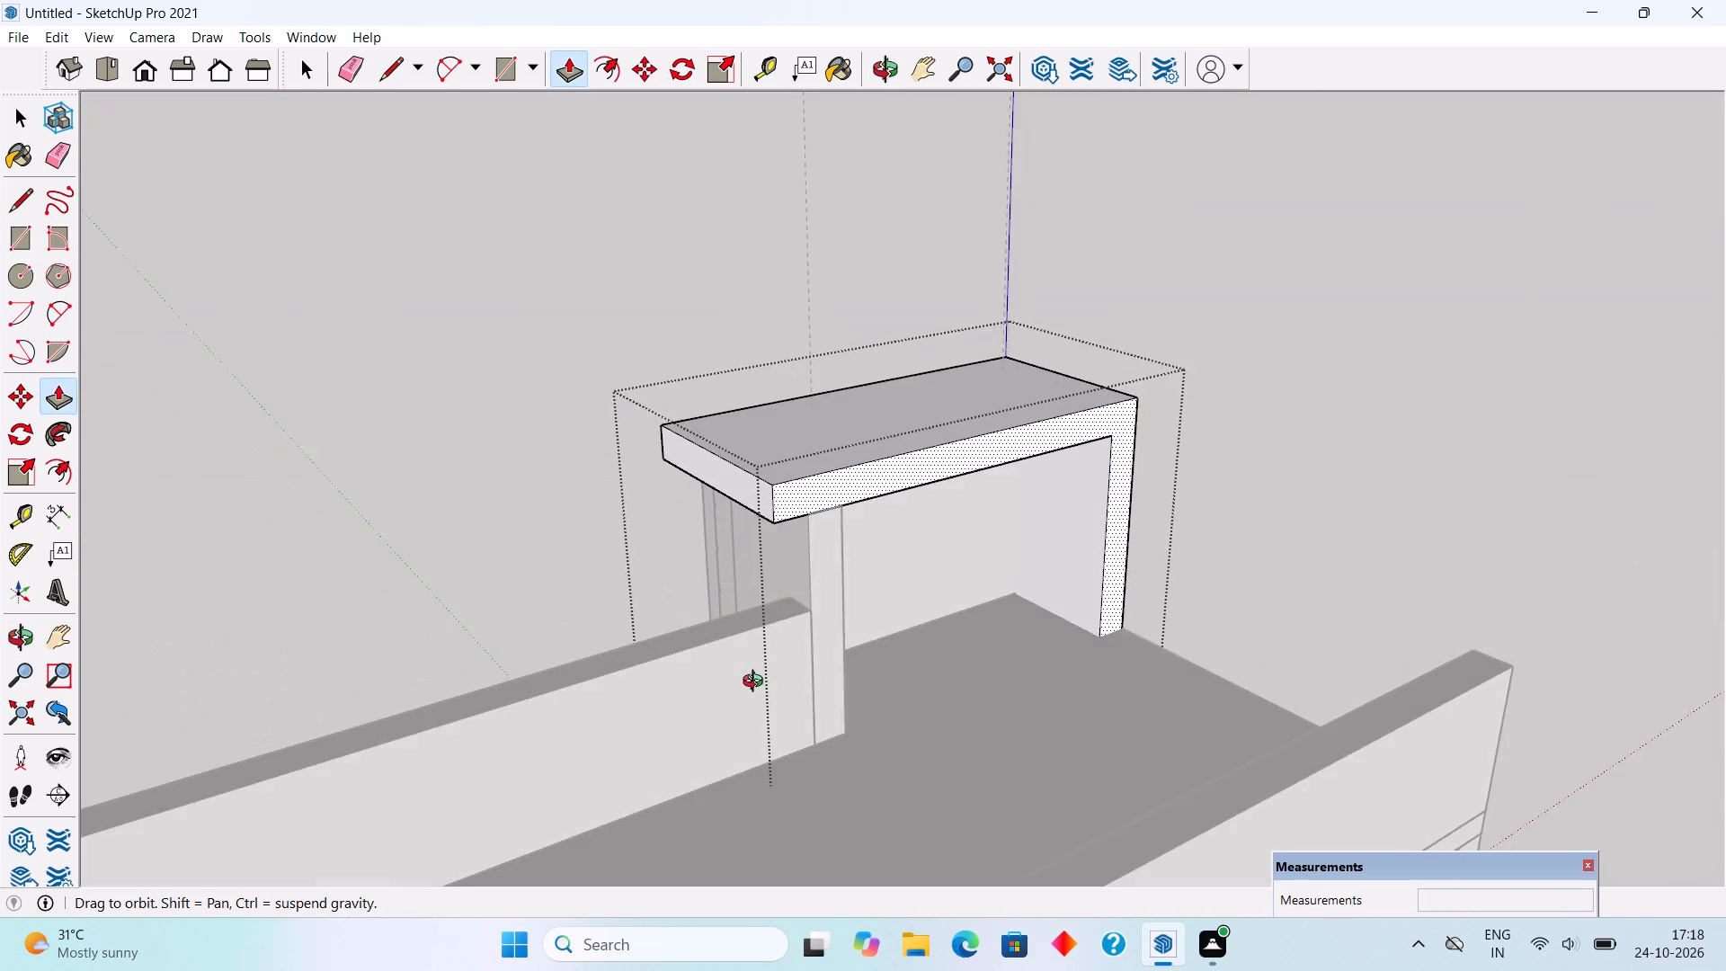
{"action": "middle_click_drag", "start_coordinate": [757, 683], "coordinate": [759, 700]}
{"action": "scroll", "coordinate": [757, 696], "scroll_direction": "down", "scroll_amount": 1}
{"action": "left_click", "coordinate": [1066, 283]}
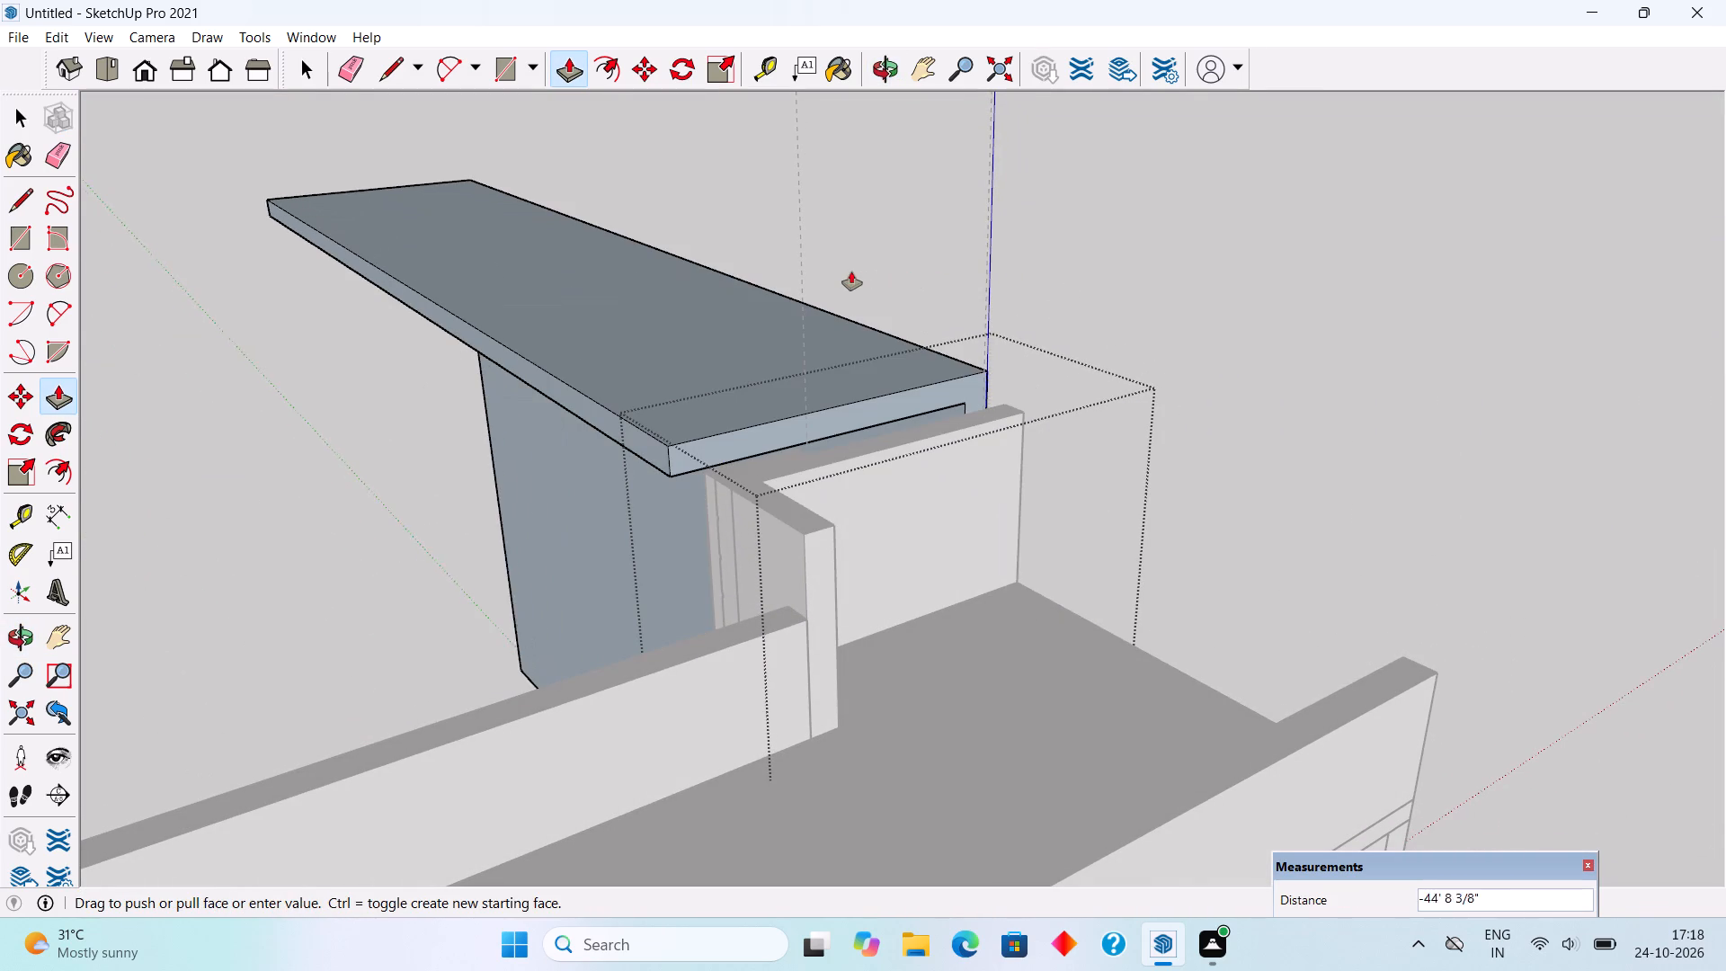
{"action": "key", "text": "space"}
{"action": "left_click", "coordinate": [739, 295]}
Examine the tower's new top slab and the whole house front from several angles.
{"action": "middle_click_drag", "start_coordinate": [415, 452], "coordinate": [851, 520]}
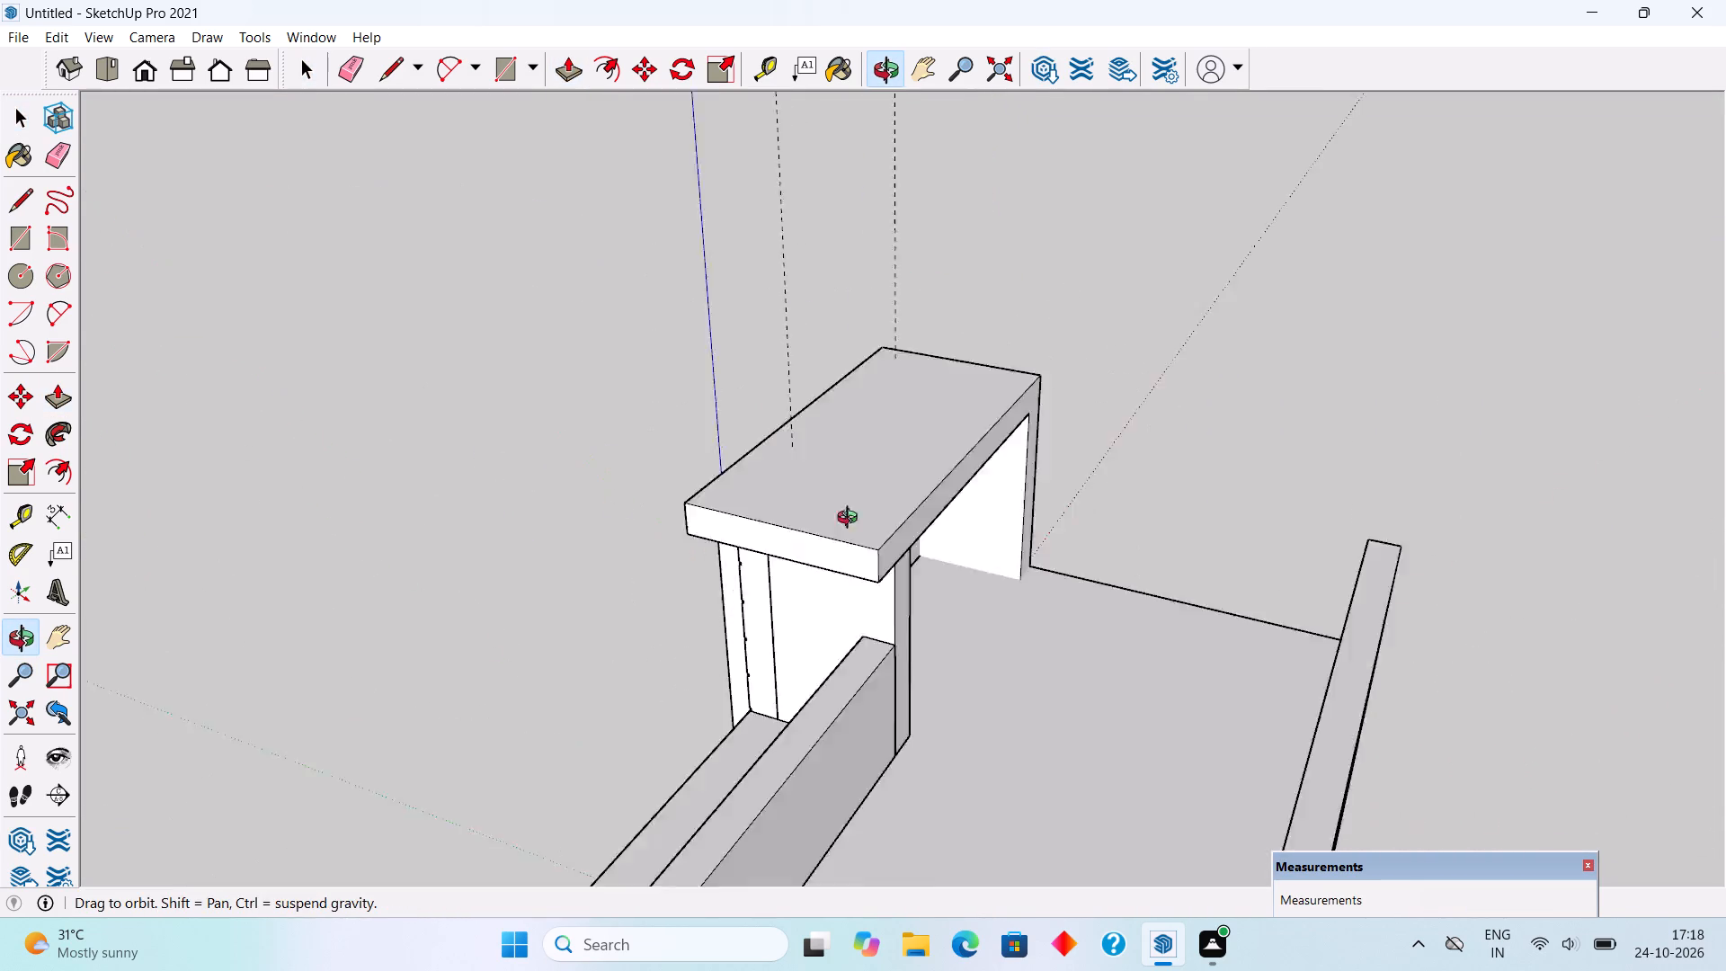
{"action": "middle_click_drag", "start_coordinate": [851, 520], "coordinate": [1109, 411]}
{"action": "scroll", "coordinate": [1096, 395], "scroll_direction": "down", "scroll_amount": 3}
{"action": "scroll", "coordinate": [920, 418], "scroll_direction": "down", "scroll_amount": 3}
{"action": "middle_click_drag", "start_coordinate": [728, 542], "coordinate": [1117, 495]}
{"action": "scroll", "coordinate": [1117, 495], "scroll_direction": "down", "scroll_amount": 6}
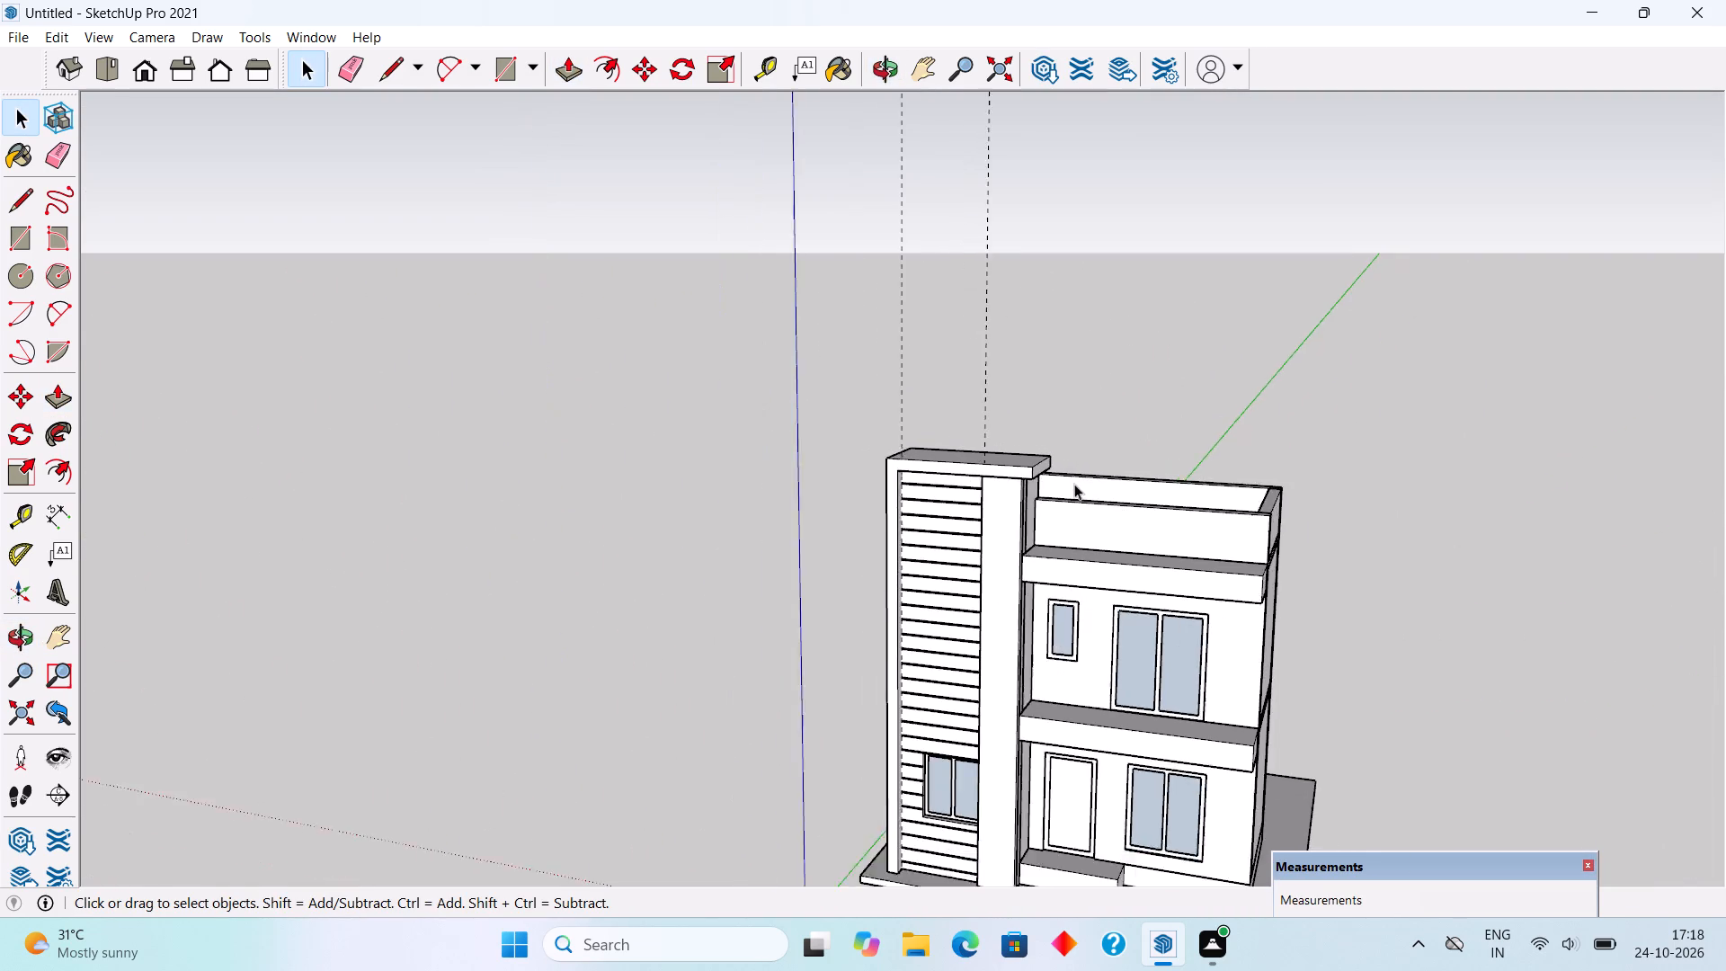
{"action": "scroll", "coordinate": [1072, 508], "scroll_direction": "down", "scroll_amount": 3}
{"action": "middle_click_drag", "start_coordinate": [1016, 631], "coordinate": [1166, 639]}
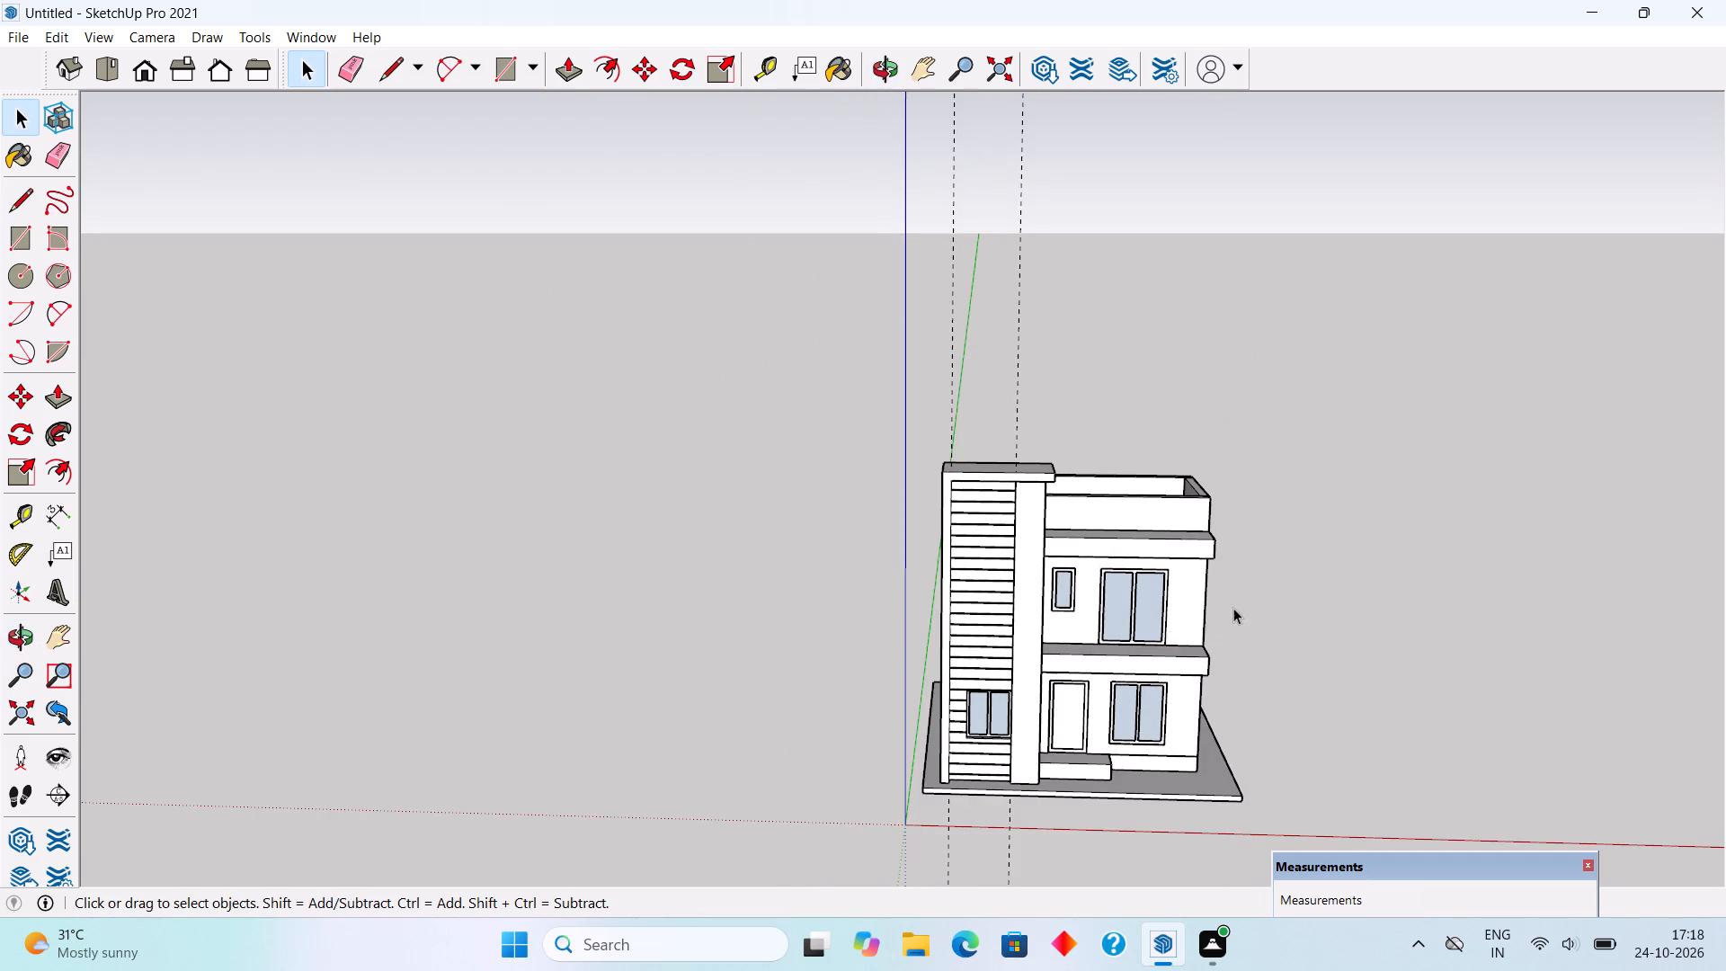
{"action": "scroll", "coordinate": [1233, 608], "scroll_direction": "up", "scroll_amount": 4}
{"action": "middle_click_drag", "start_coordinate": [1147, 673], "coordinate": [1231, 641]}
{"action": "scroll", "coordinate": [1231, 641], "scroll_direction": "up", "scroll_amount": 3}
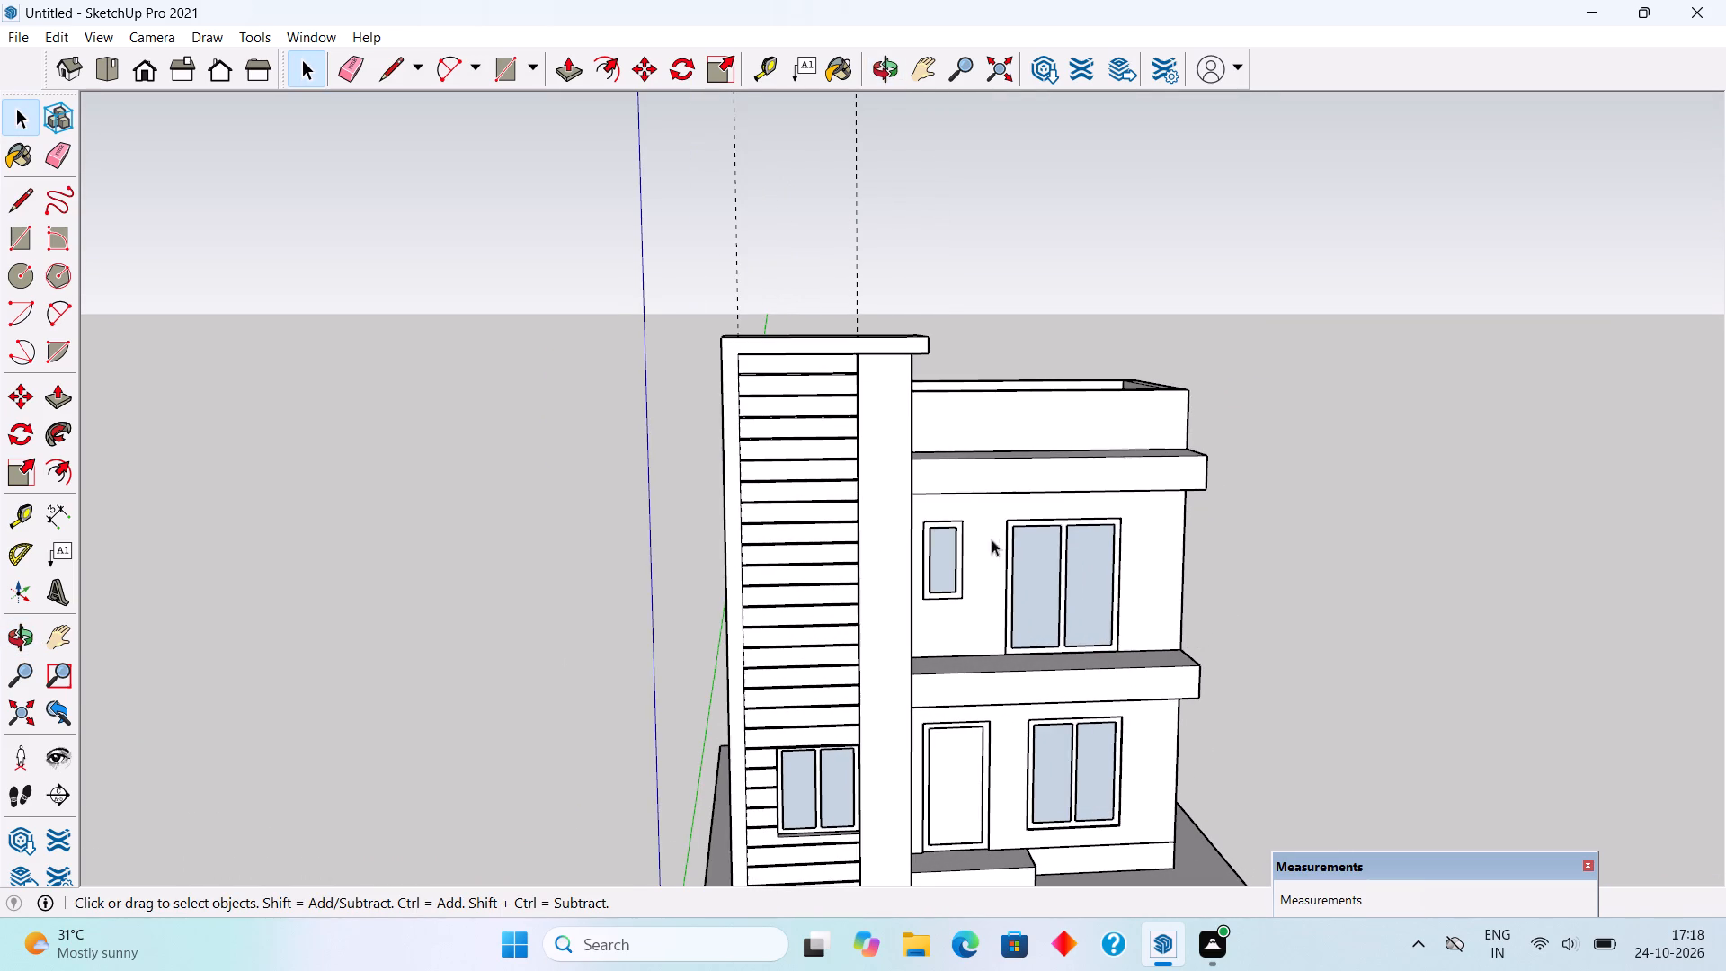
{"action": "middle_click_drag", "start_coordinate": [816, 462], "coordinate": [775, 472]}
{"action": "scroll", "coordinate": [775, 474], "scroll_direction": "up", "scroll_amount": 1}
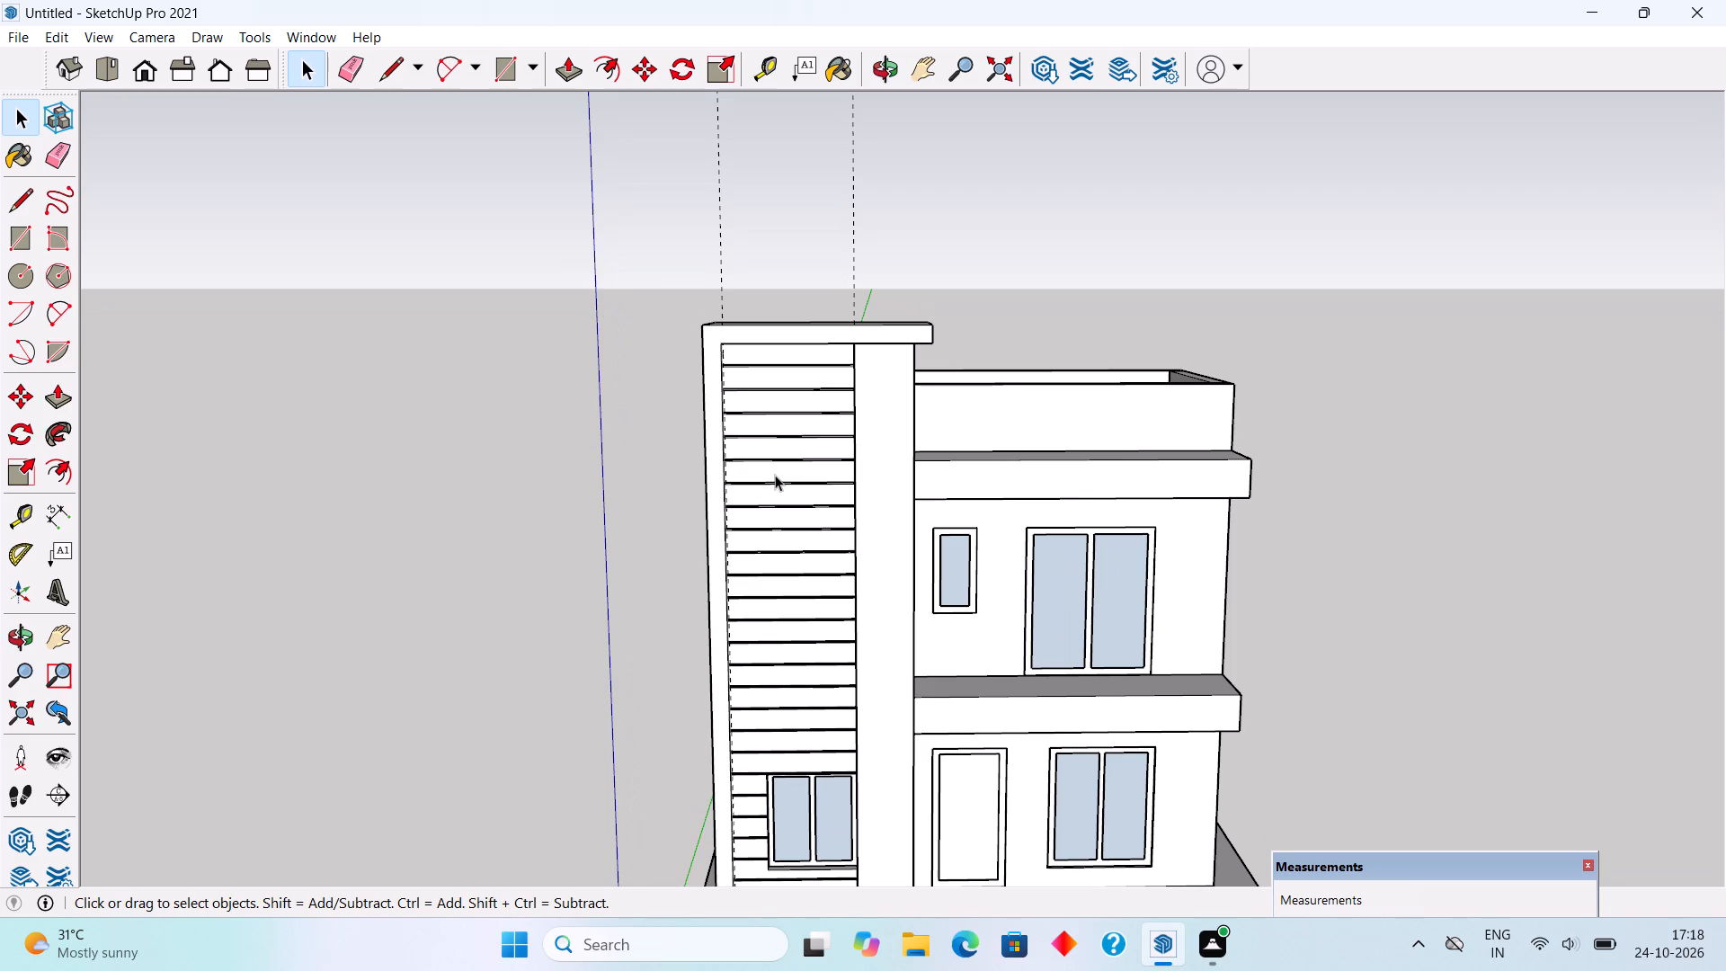
{"action": "middle_click_drag", "start_coordinate": [753, 475], "coordinate": [867, 508]}
Open the upper projecting slab group above the upper-storey windows and pull its front face out 2'.
{"action": "triple_click", "coordinate": [976, 479]}
{"action": "scroll", "coordinate": [972, 479], "scroll_direction": "up", "scroll_amount": 5}
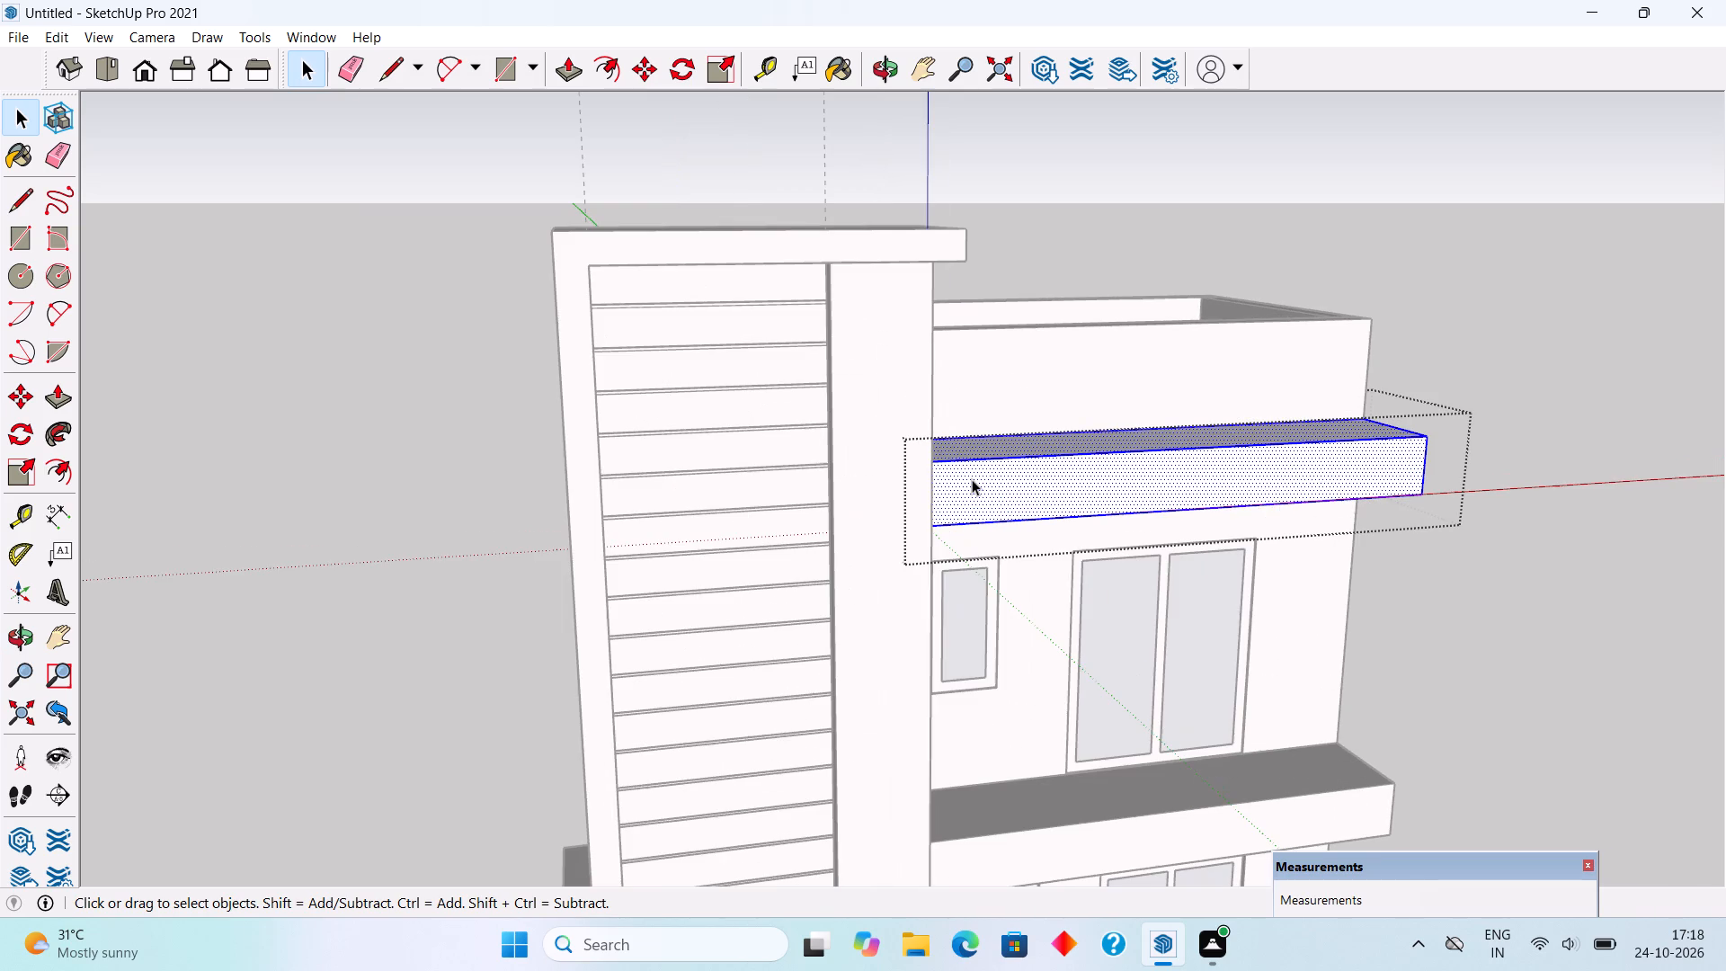
{"action": "key", "text": "p"}
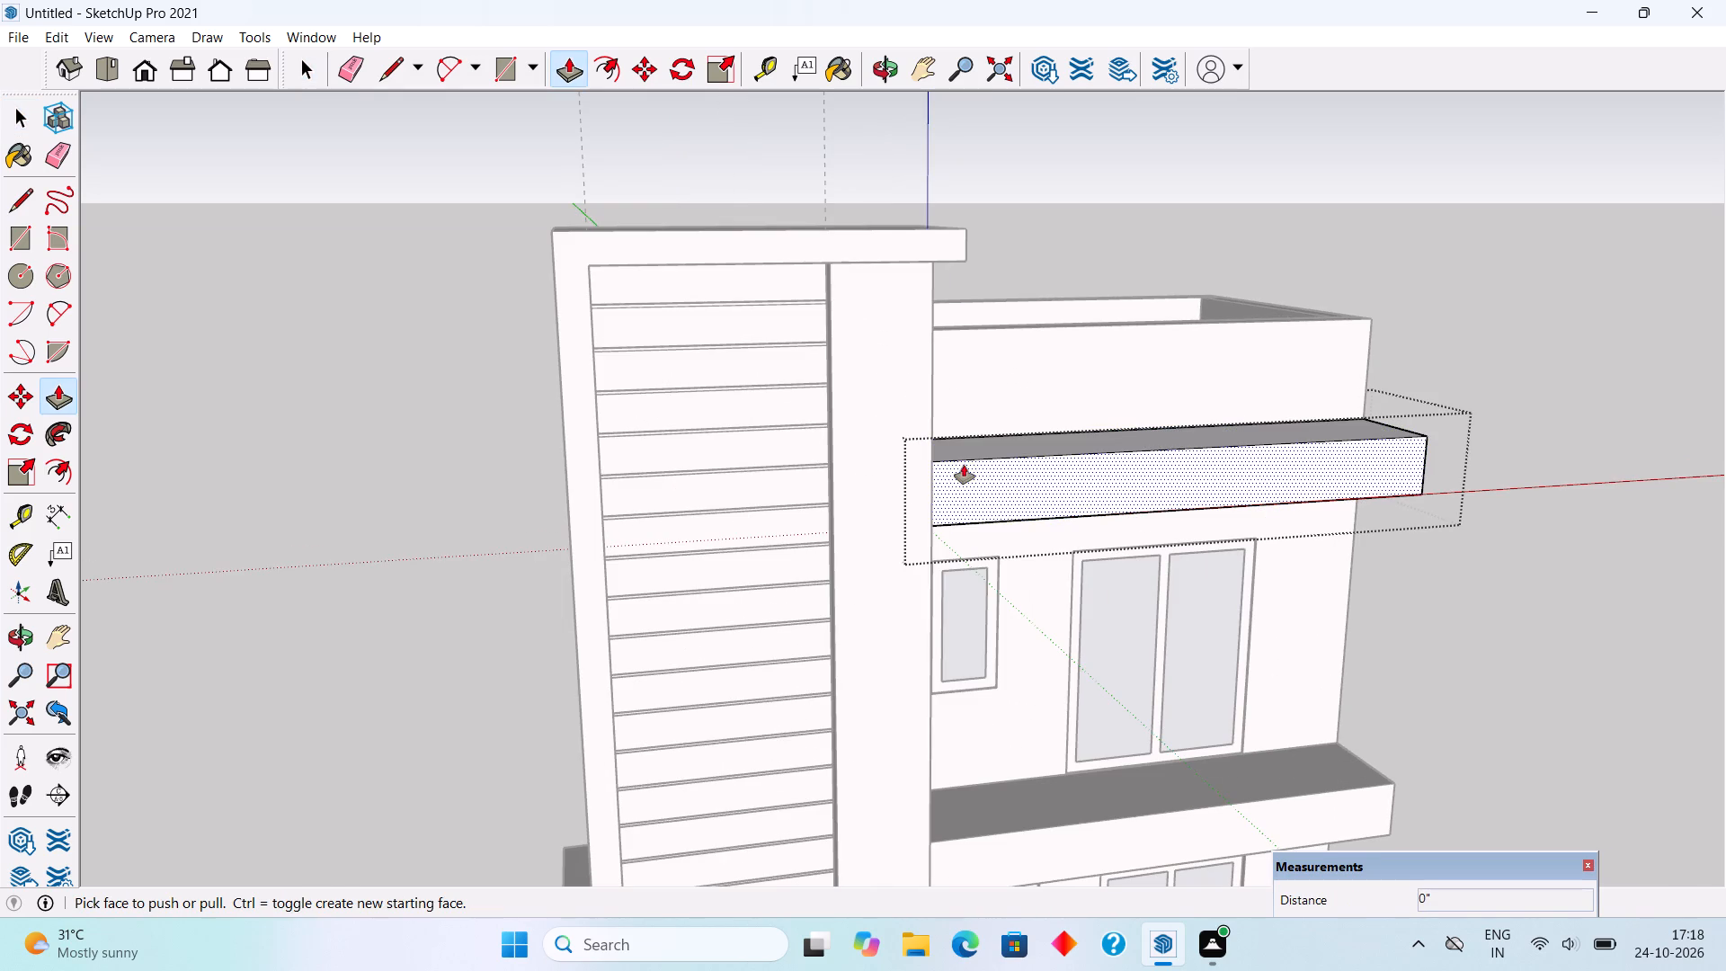
{"action": "left_click", "coordinate": [975, 467]}
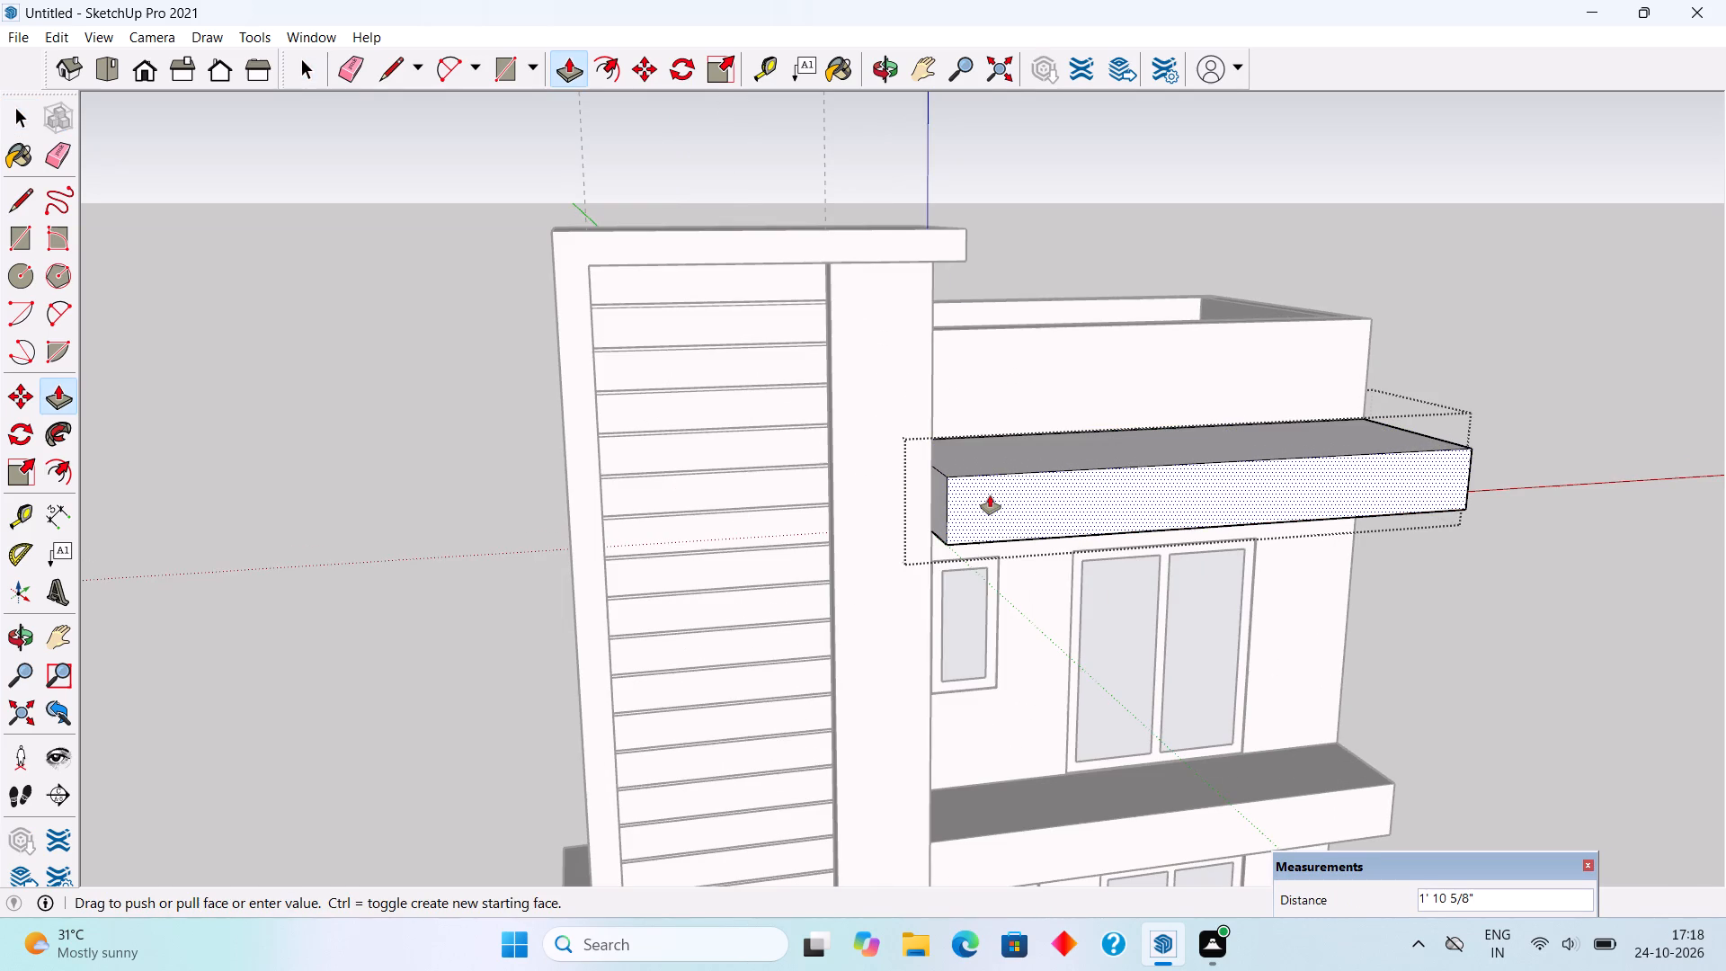
{"action": "type", "text": "2'"}
{"action": "key", "text": "Return"}
Divide the upper slab's end face with a vertical line where it meets the pilaster and pull the front part 1' 3" across the pilaster.
{"action": "scroll", "coordinate": [929, 521], "scroll_direction": "up", "scroll_amount": 5}
{"action": "middle_click_drag", "start_coordinate": [969, 515], "coordinate": [1110, 495]}
{"action": "key", "text": "l"}
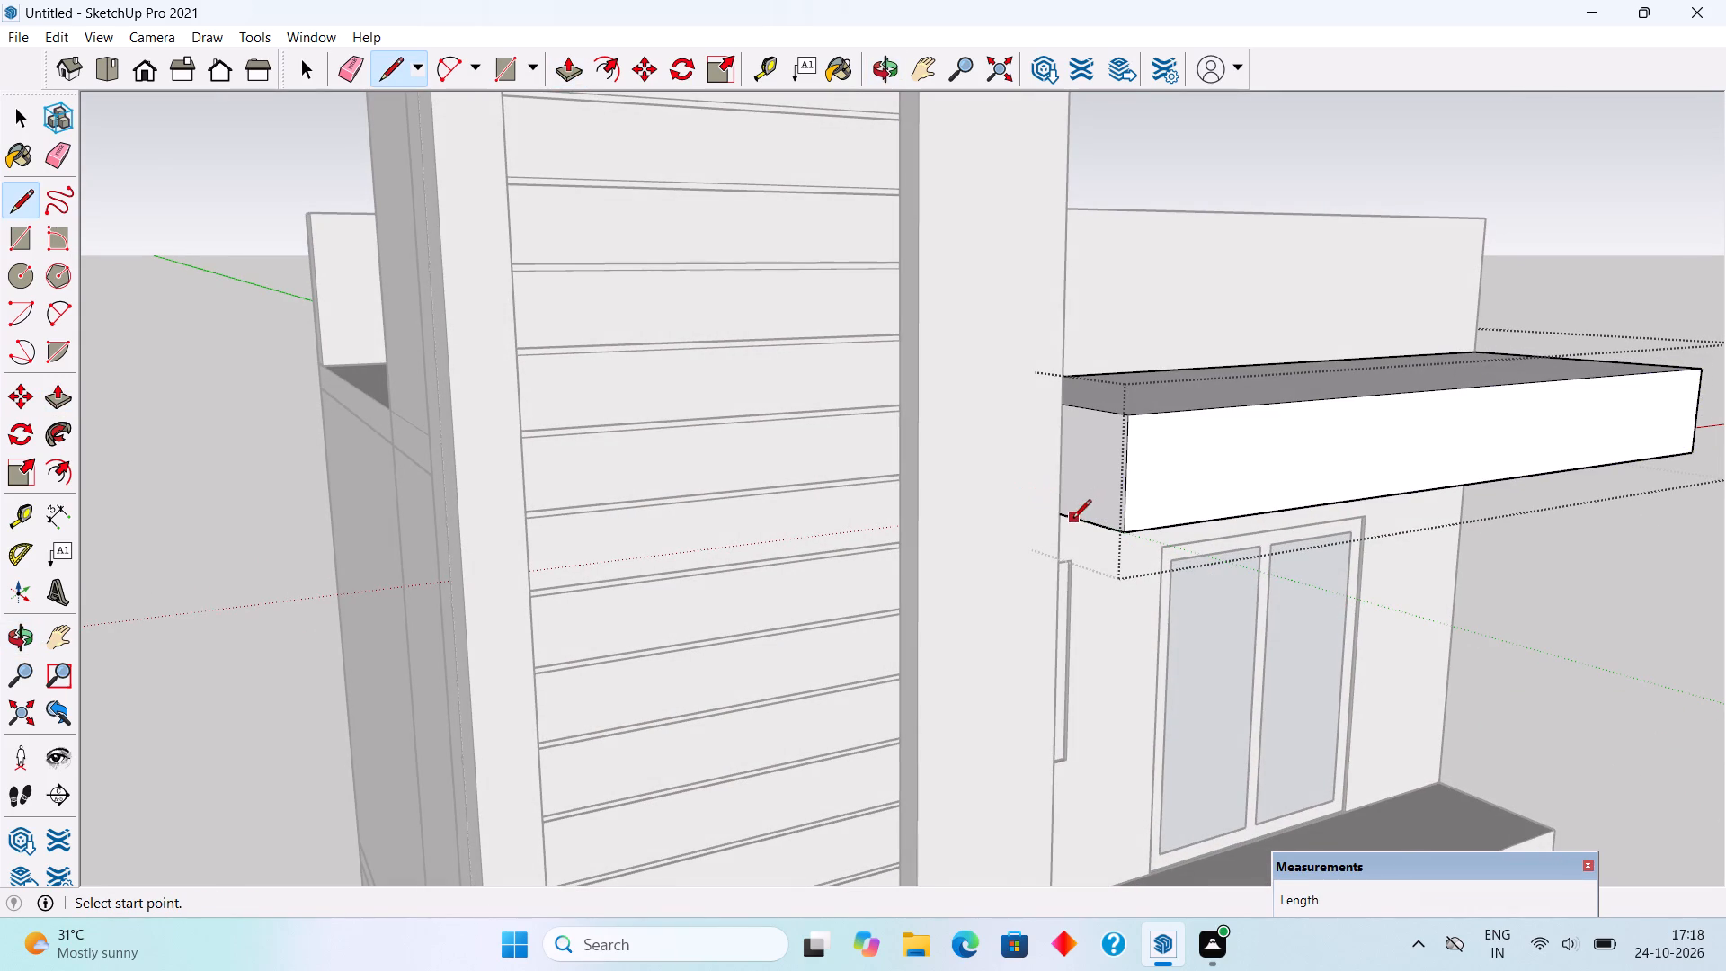
{"action": "left_click", "coordinate": [1063, 515]}
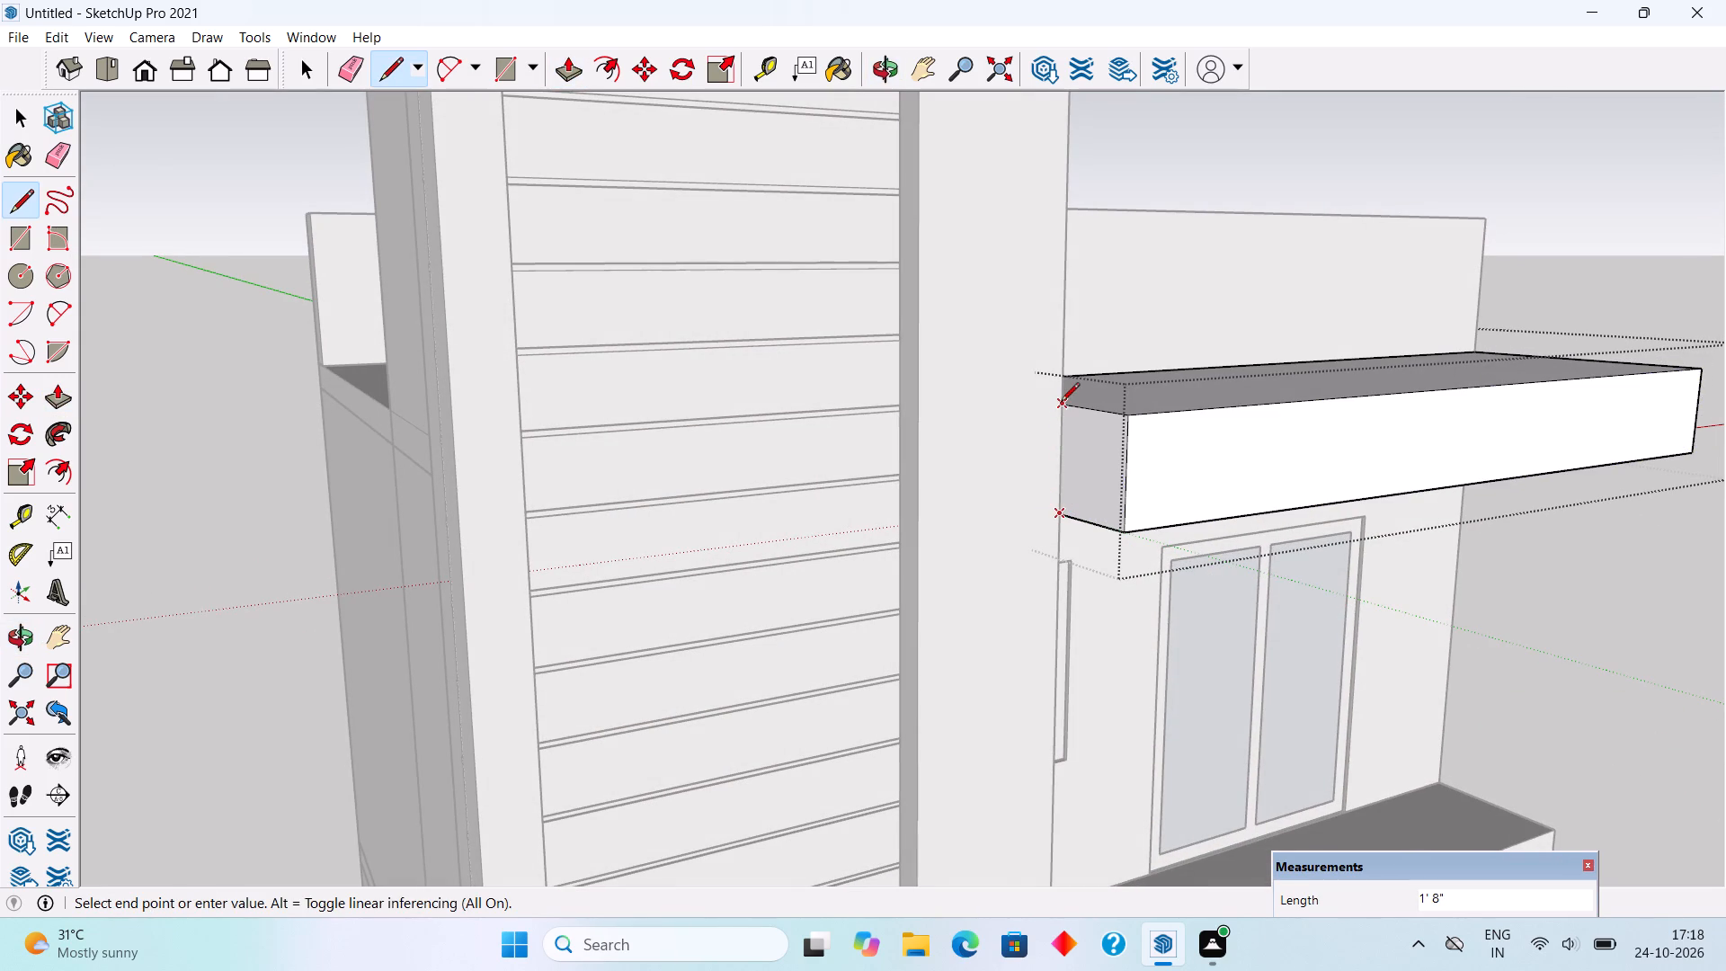
{"action": "left_click", "coordinate": [1061, 403]}
{"action": "key", "text": "p"}
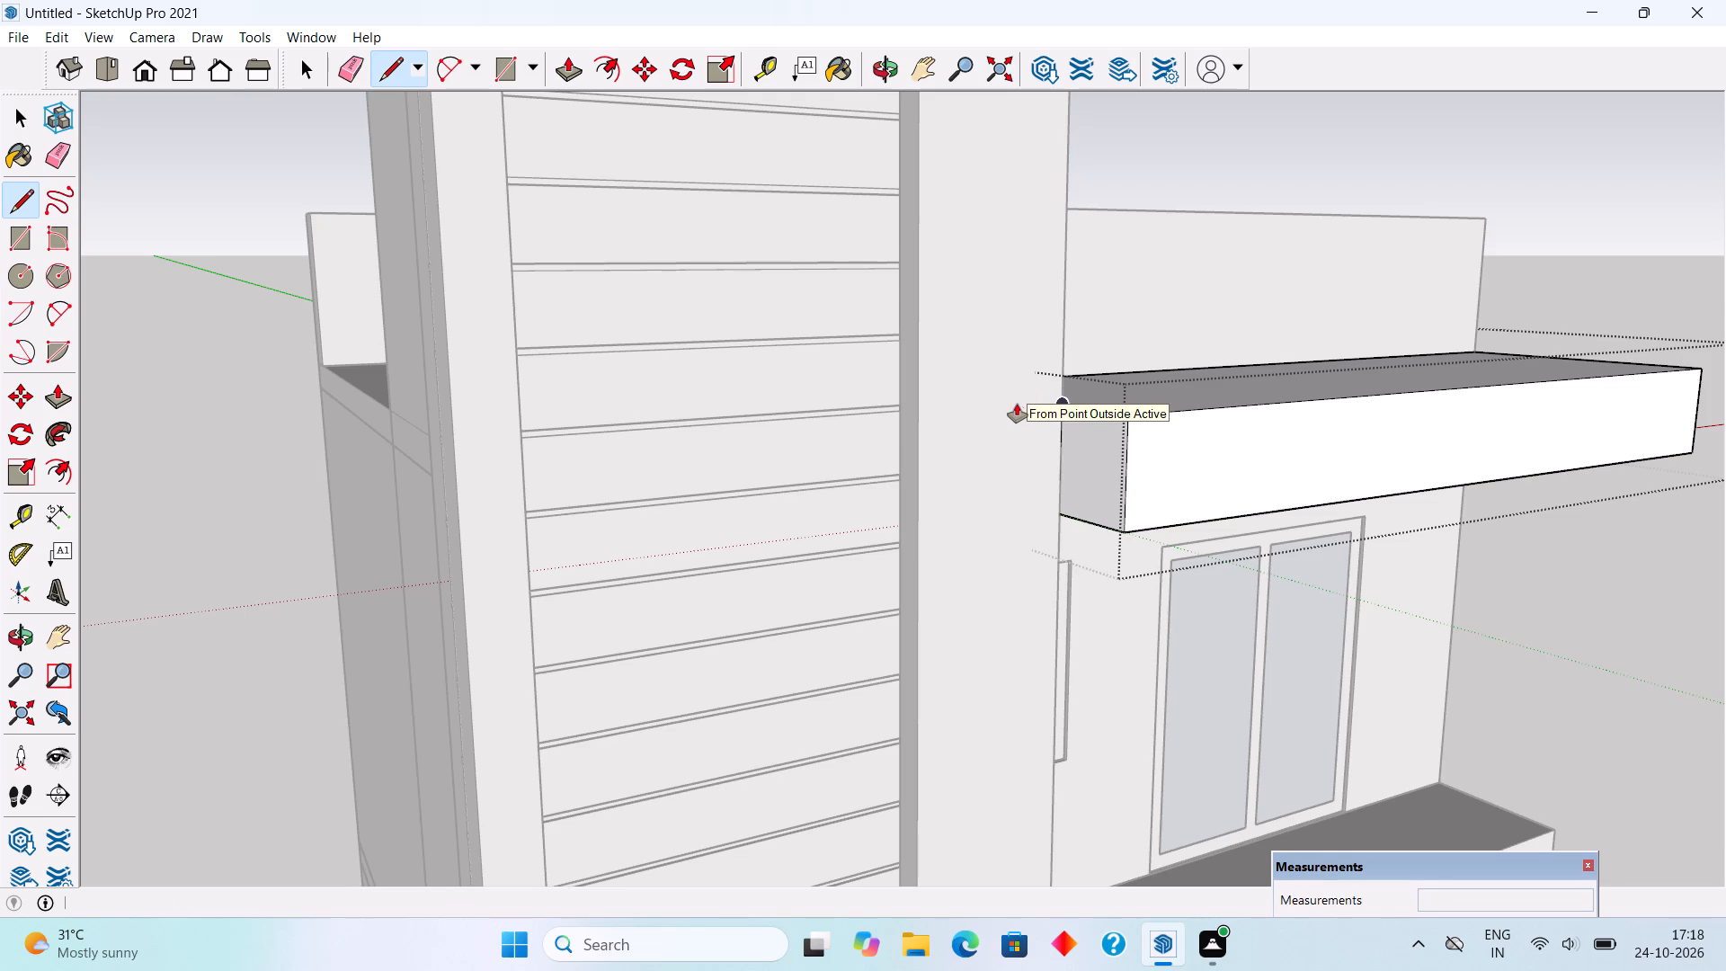
{"action": "scroll", "coordinate": [1017, 404], "scroll_direction": "up", "scroll_amount": 1}
{"action": "scroll", "coordinate": [988, 407], "scroll_direction": "down", "scroll_amount": 1}
{"action": "left_click", "coordinate": [1091, 457]}
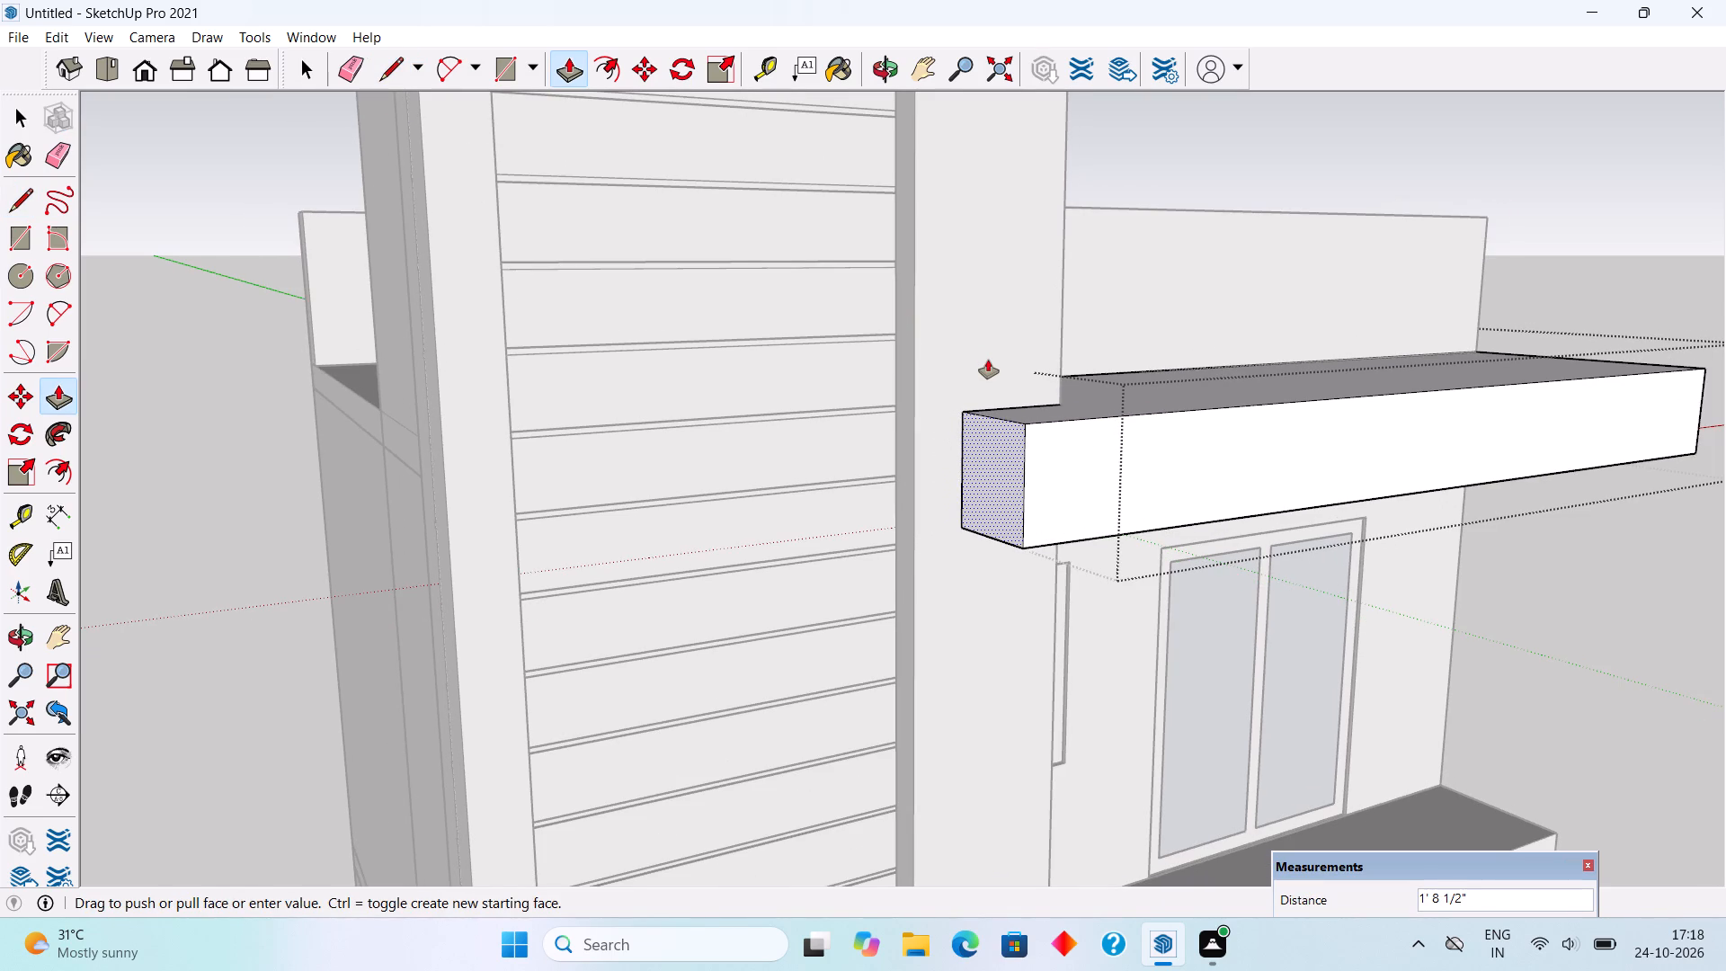
{"action": "type", "text": "1'3\""}
{"action": "key", "text": "Return"}
{"action": "key", "text": "space"}
Open the lower projecting slab group between the storeys and pull its front face out 2'.
{"action": "scroll", "coordinate": [986, 359], "scroll_direction": "down", "scroll_amount": 4}
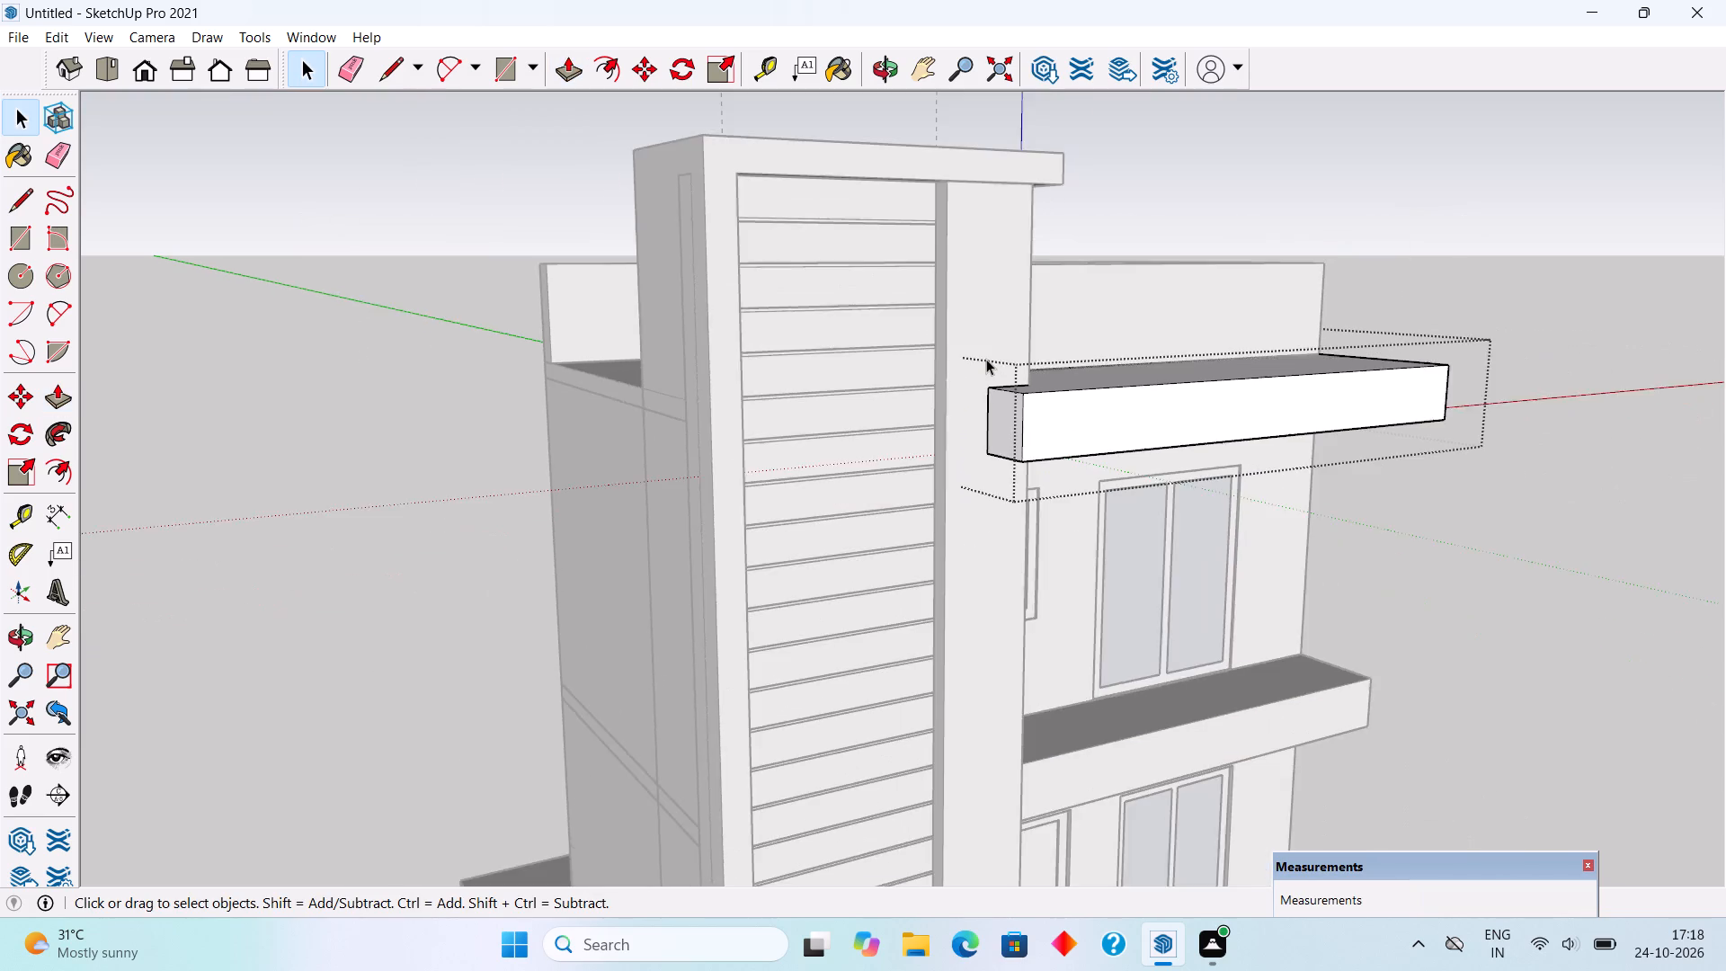
{"action": "scroll", "coordinate": [986, 359], "scroll_direction": "down", "scroll_amount": 5}
{"action": "triple_click", "coordinate": [1134, 669]}
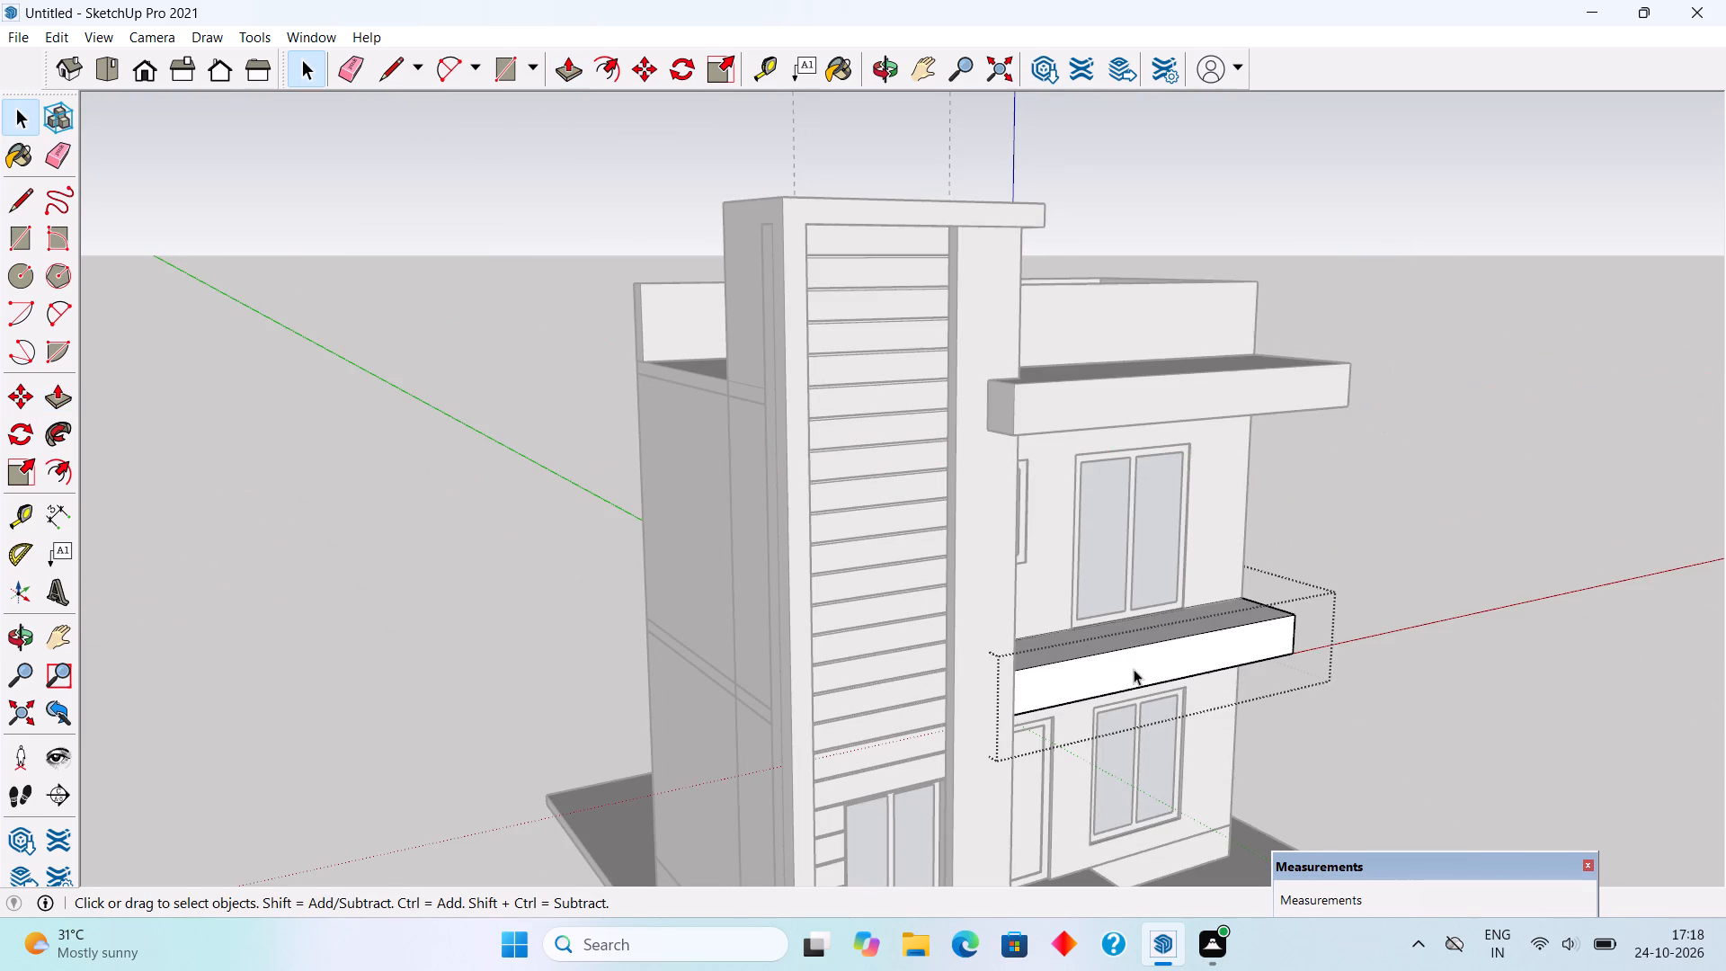
{"action": "scroll", "coordinate": [1029, 664], "scroll_direction": "up", "scroll_amount": 7}
{"action": "scroll", "coordinate": [1054, 804], "scroll_direction": "up", "scroll_amount": 3}
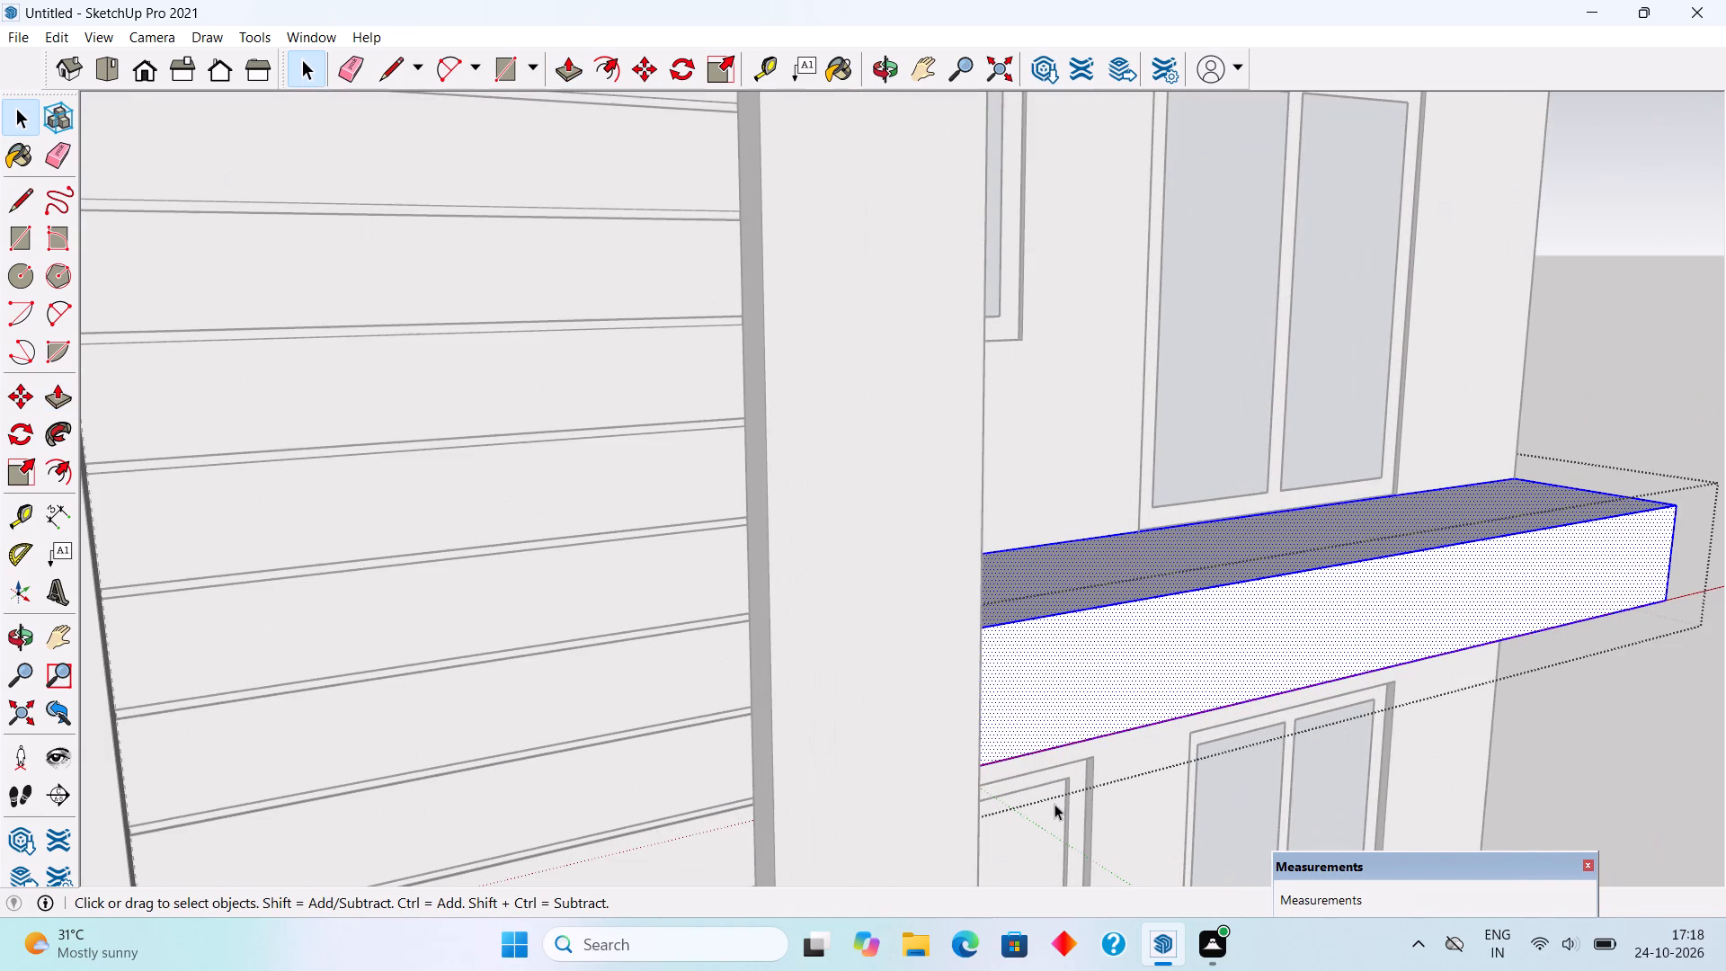
{"action": "key", "text": "p"}
{"action": "left_click", "coordinate": [996, 678]}
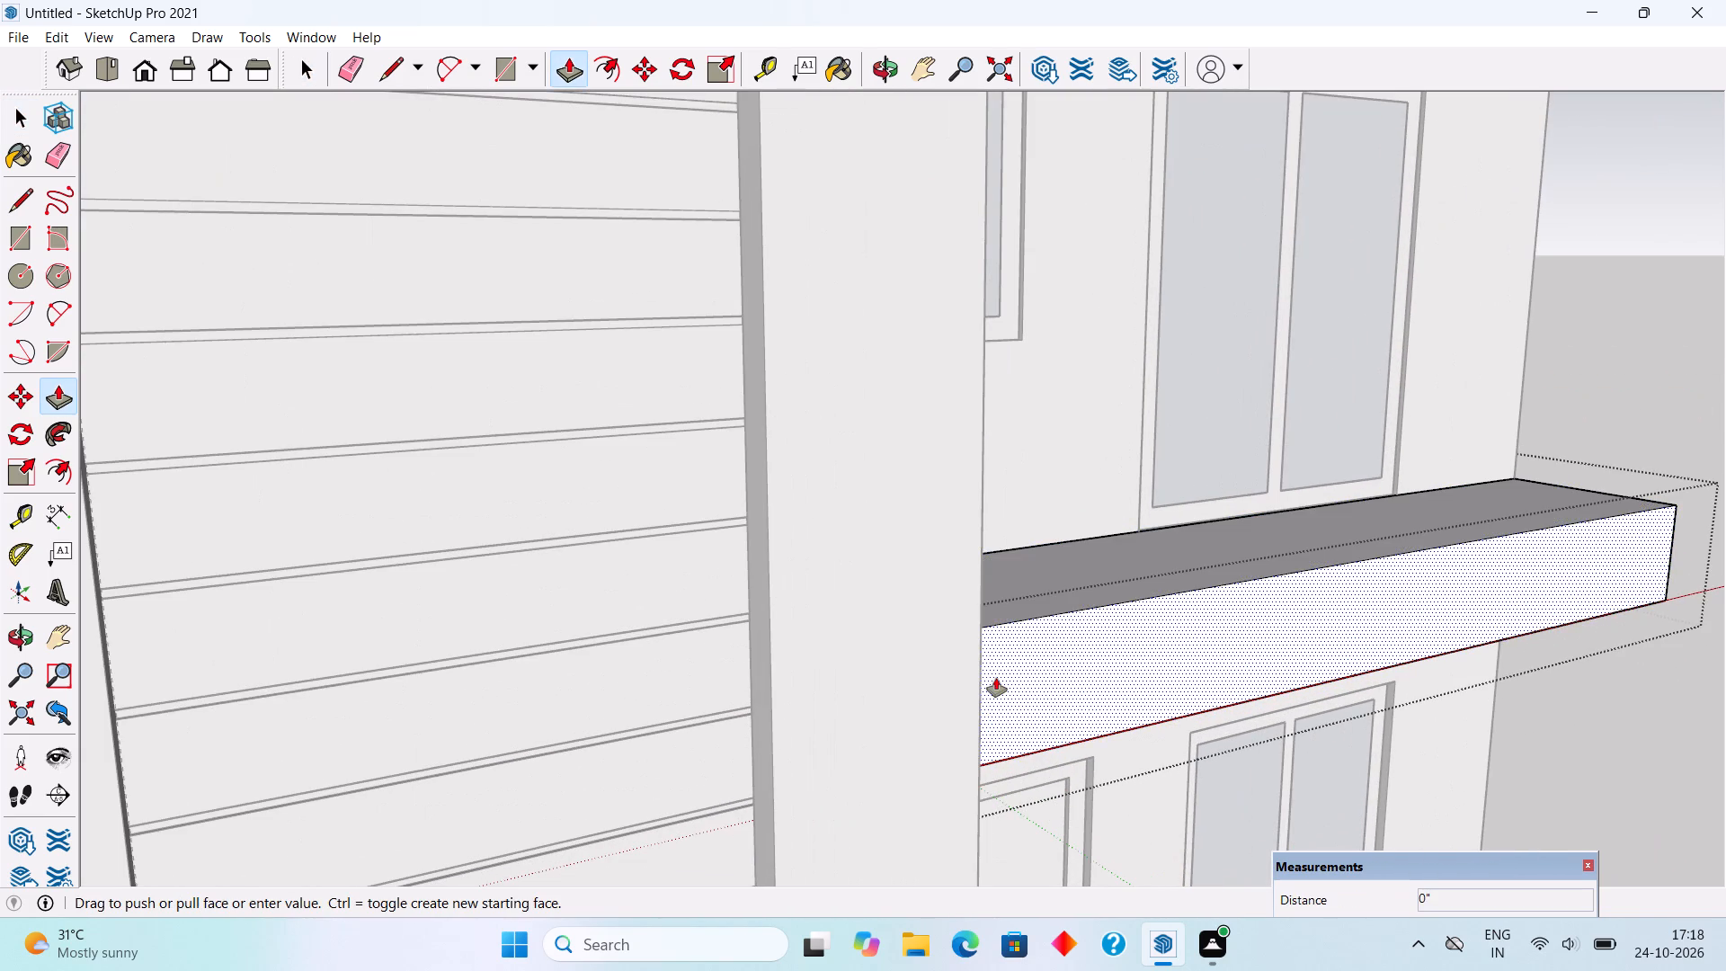
{"action": "scroll", "coordinate": [1051, 715], "scroll_direction": "down", "scroll_amount": 8}
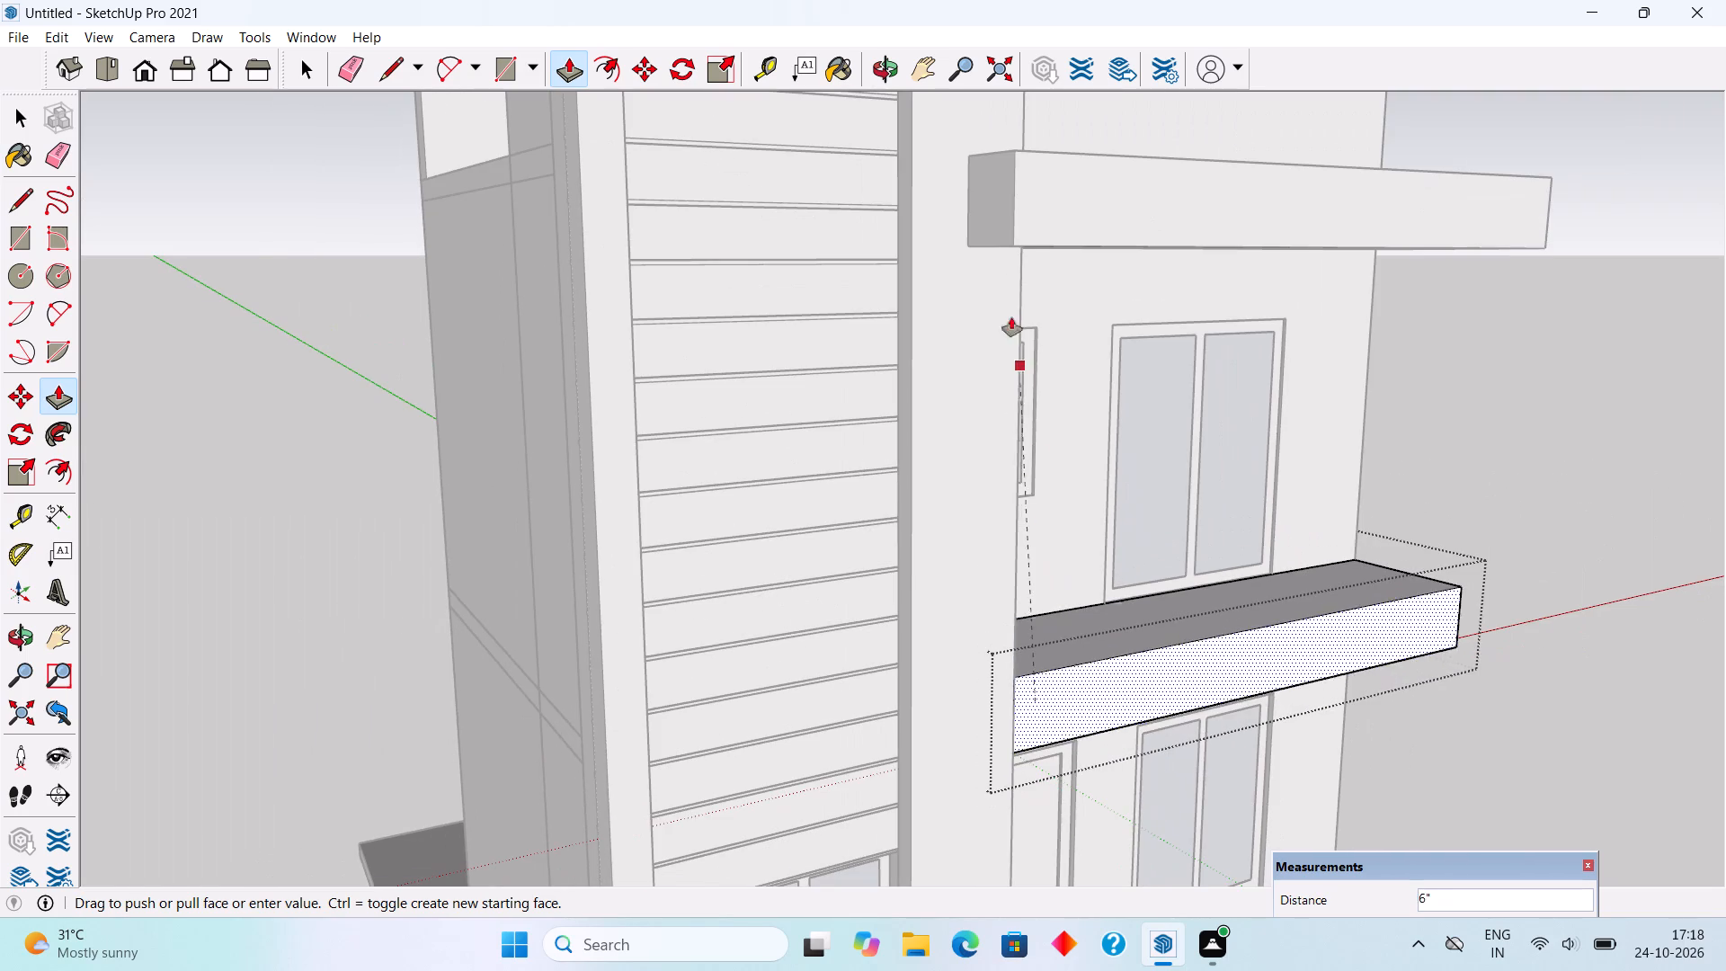
{"action": "left_click", "coordinate": [1042, 227]}
Split the lower slab's end face vertically at the pilaster, pull the front part 1' 3" across the pilaster, and close the group.
{"action": "scroll", "coordinate": [1021, 798], "scroll_direction": "up", "scroll_amount": 4}
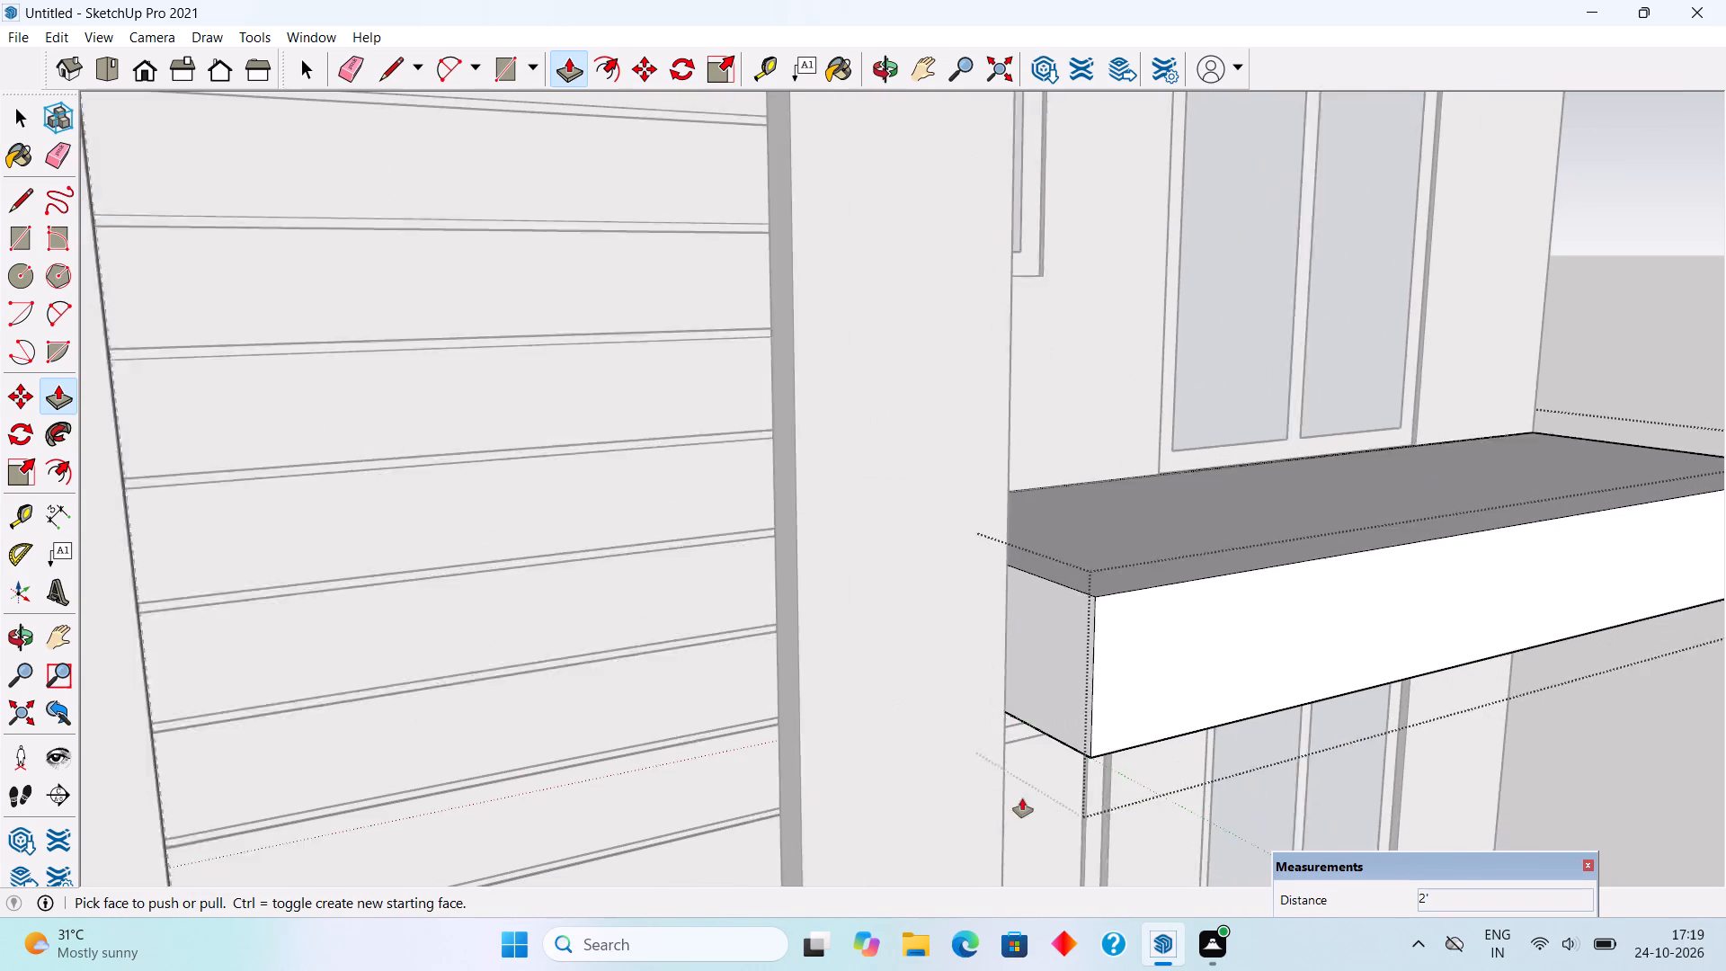
{"action": "scroll", "coordinate": [1022, 798], "scroll_direction": "up", "scroll_amount": 3}
{"action": "key", "text": "l"}
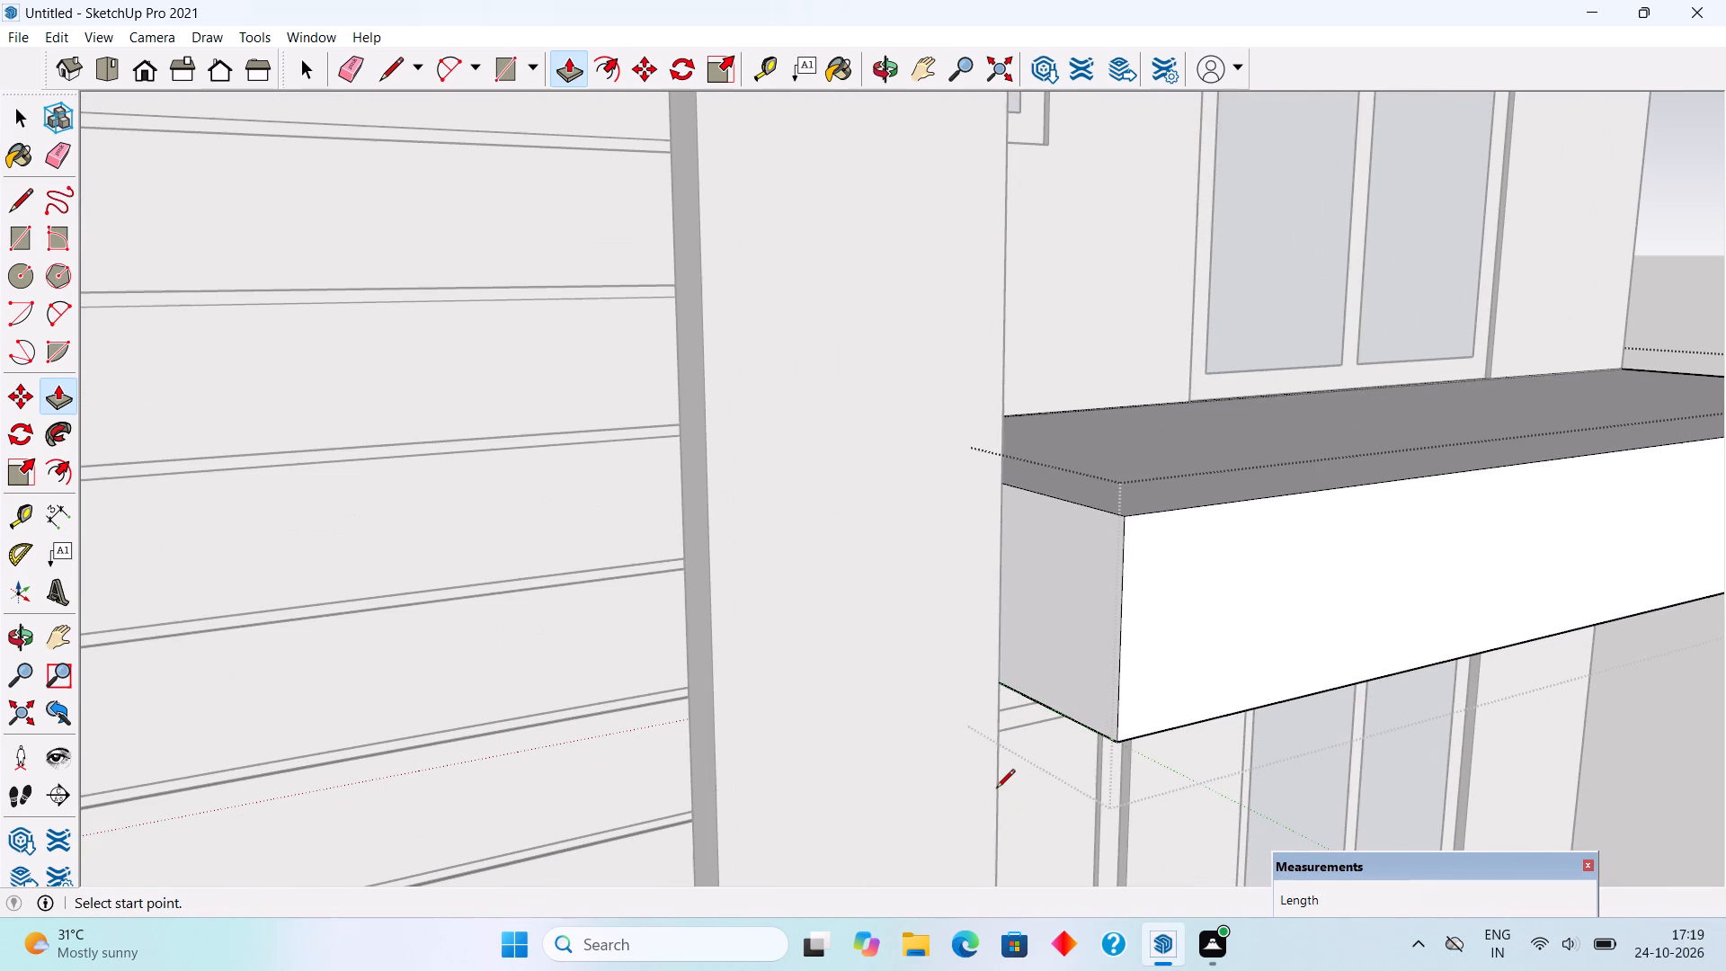
{"action": "left_click", "coordinate": [997, 682]}
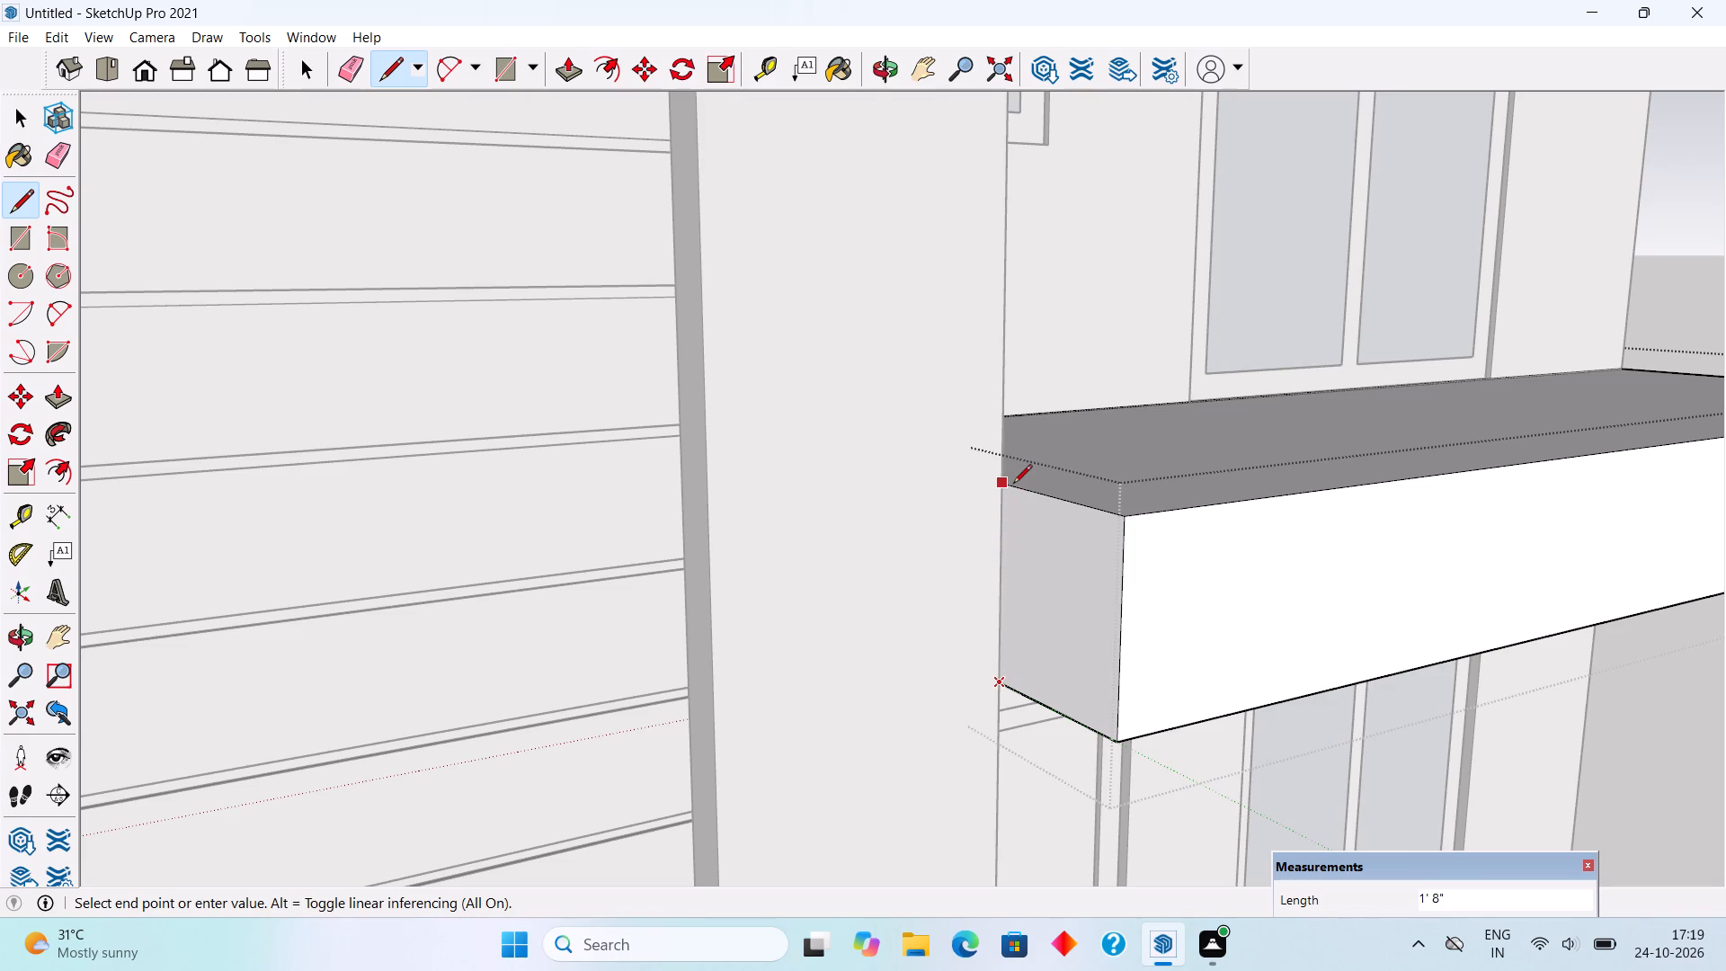
{"action": "left_click", "coordinate": [1013, 484]}
{"action": "key", "text": "p"}
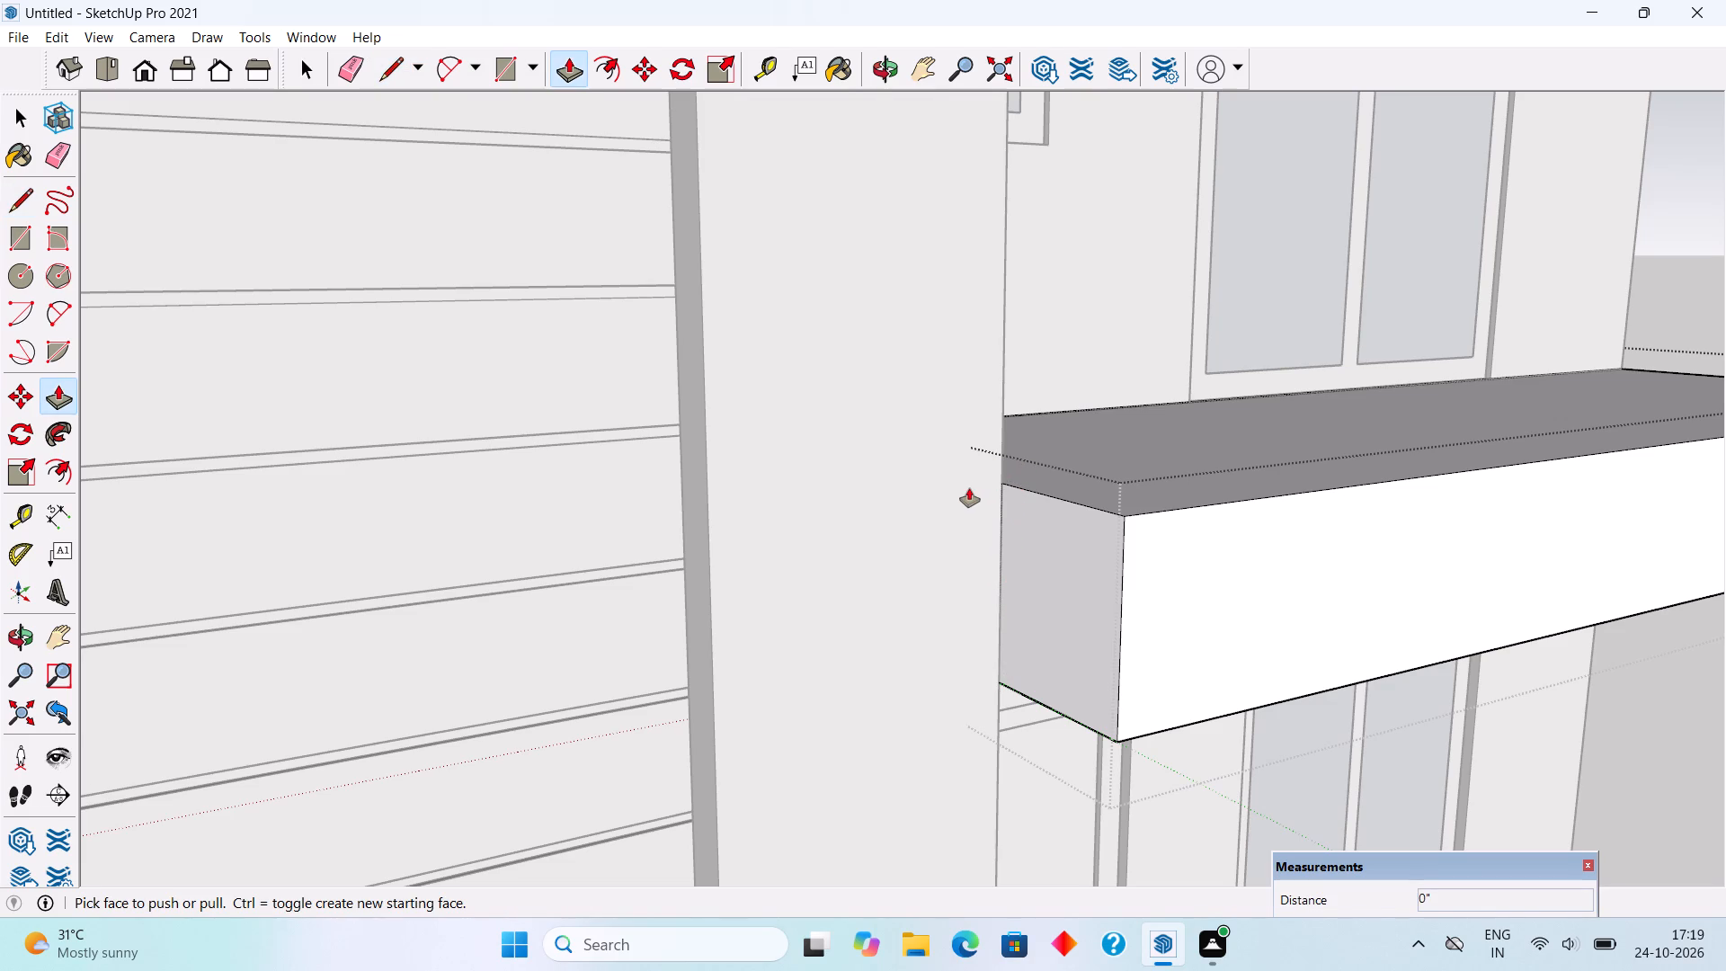
{"action": "left_click", "coordinate": [1045, 566]}
{"action": "scroll", "coordinate": [1010, 551], "scroll_direction": "down", "scroll_amount": 10}
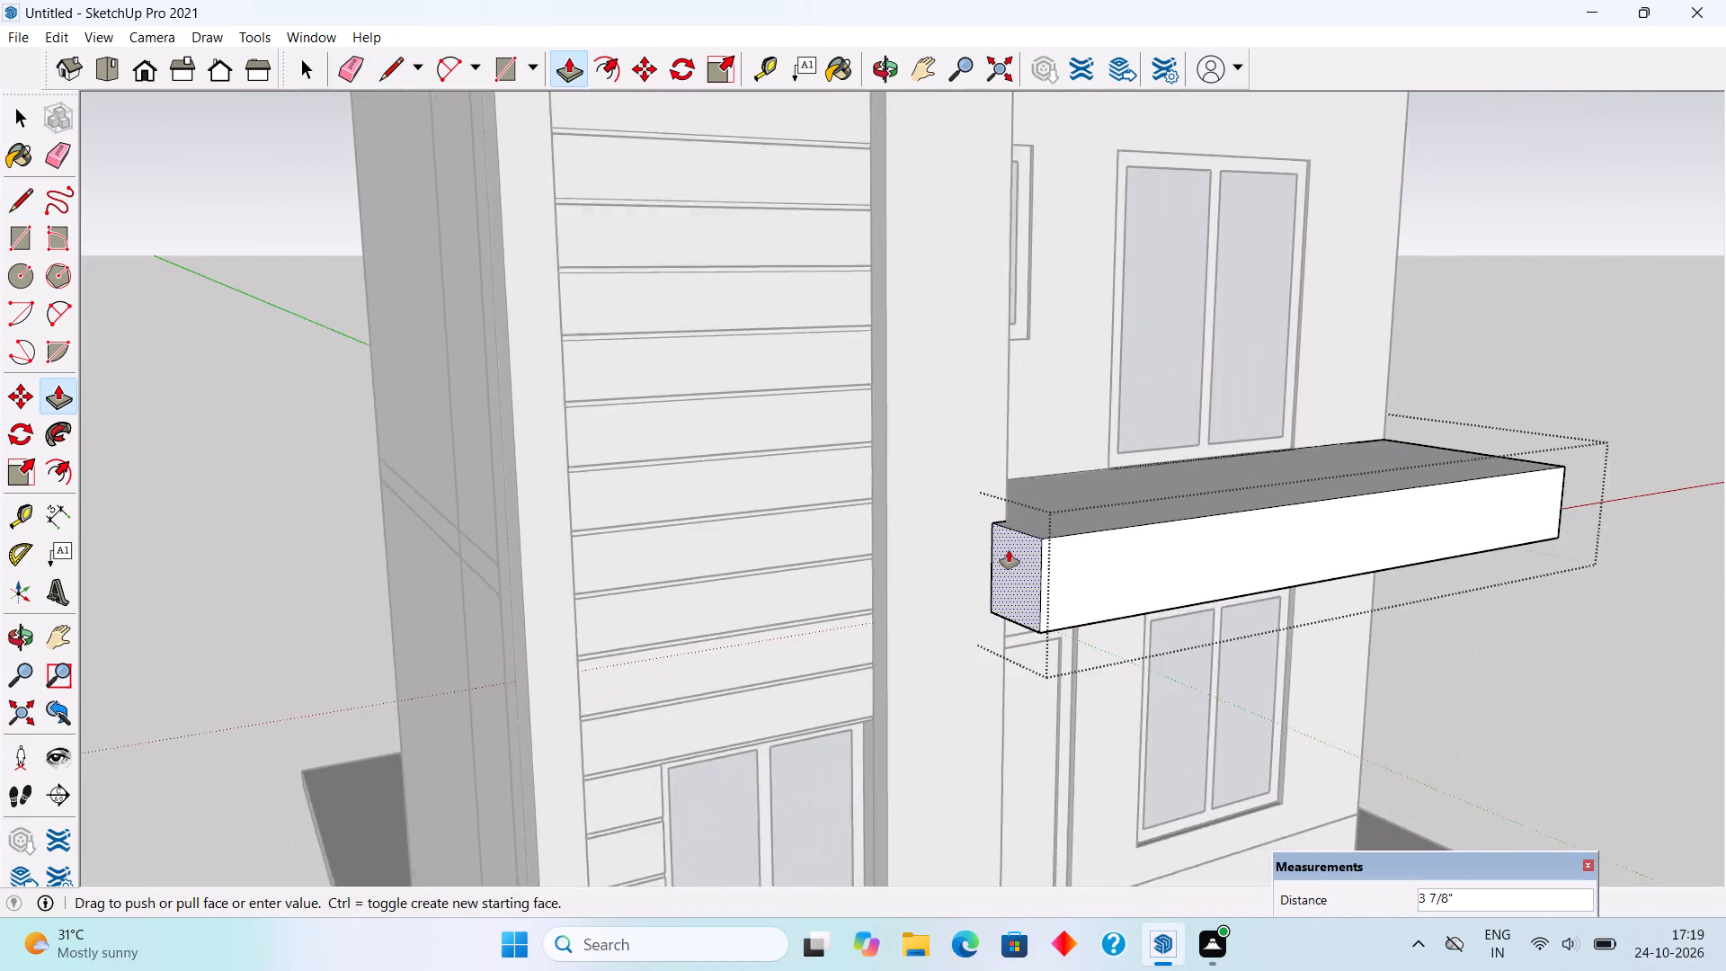
{"action": "scroll", "coordinate": [1009, 550], "scroll_direction": "down", "scroll_amount": 6}
{"action": "left_click", "coordinate": [1010, 274]}
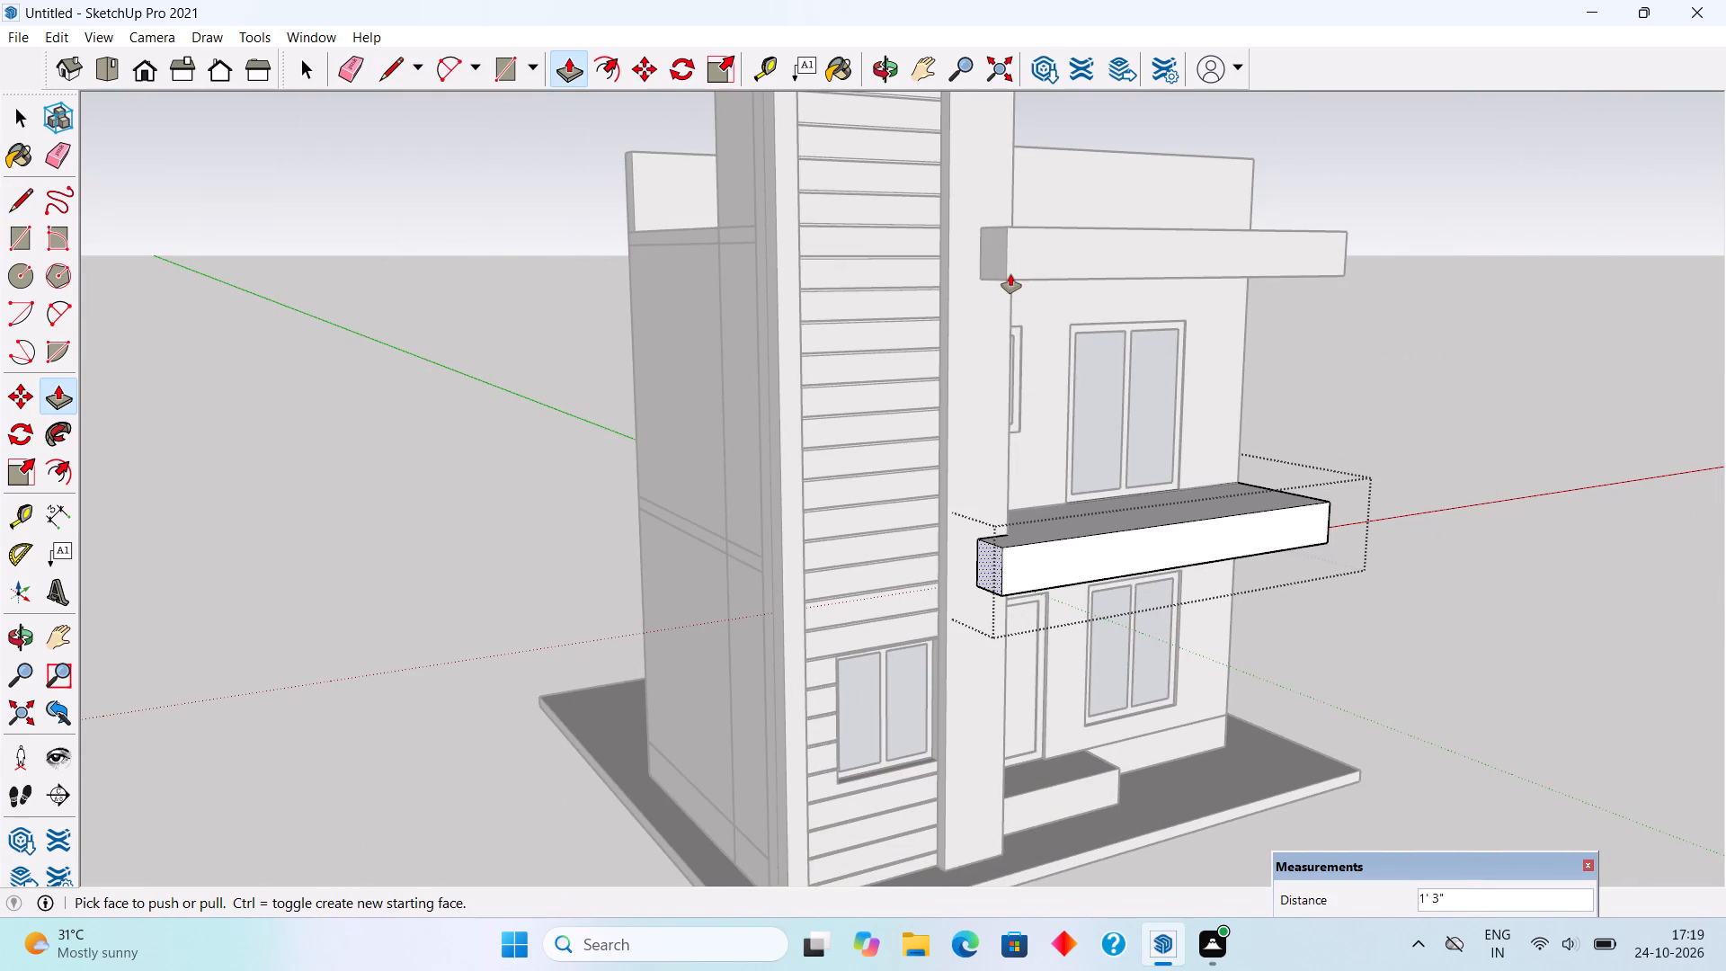
{"action": "key", "text": "space"}
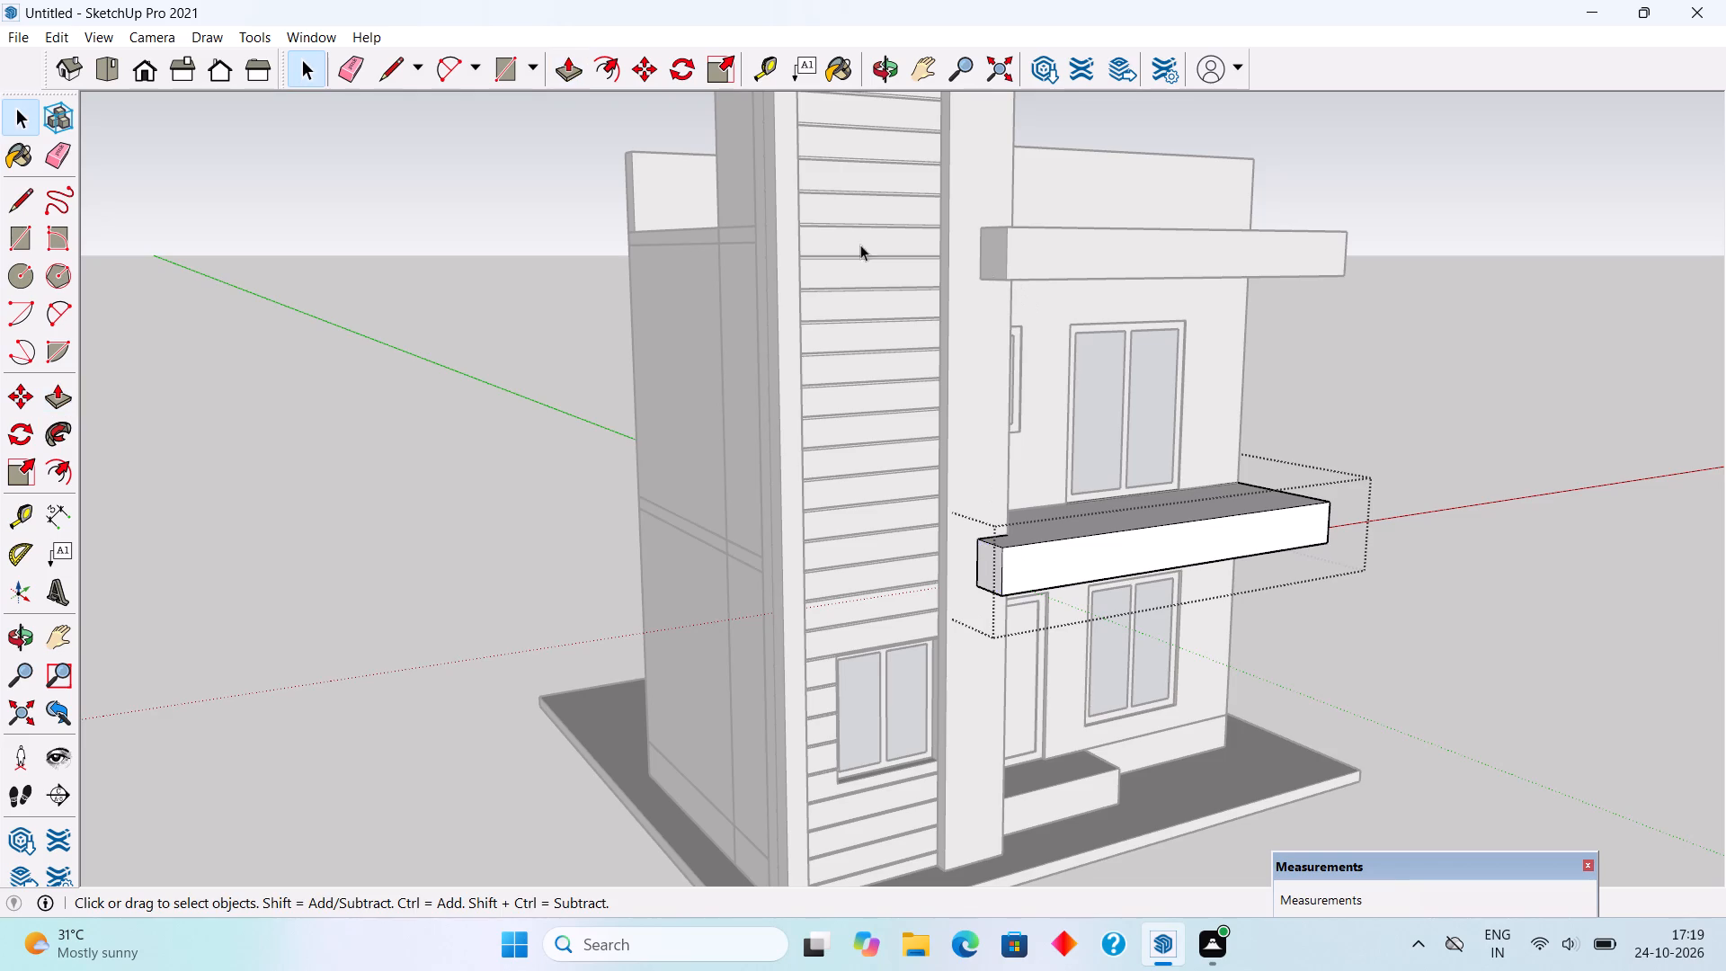
{"action": "scroll", "coordinate": [860, 245], "scroll_direction": "down", "scroll_amount": 4}
{"action": "left_click", "coordinate": [1183, 292]}
Examine the house front and both extended slabs around the pilaster from several angles.
{"action": "middle_click_drag", "start_coordinate": [1157, 334], "coordinate": [763, 432]}
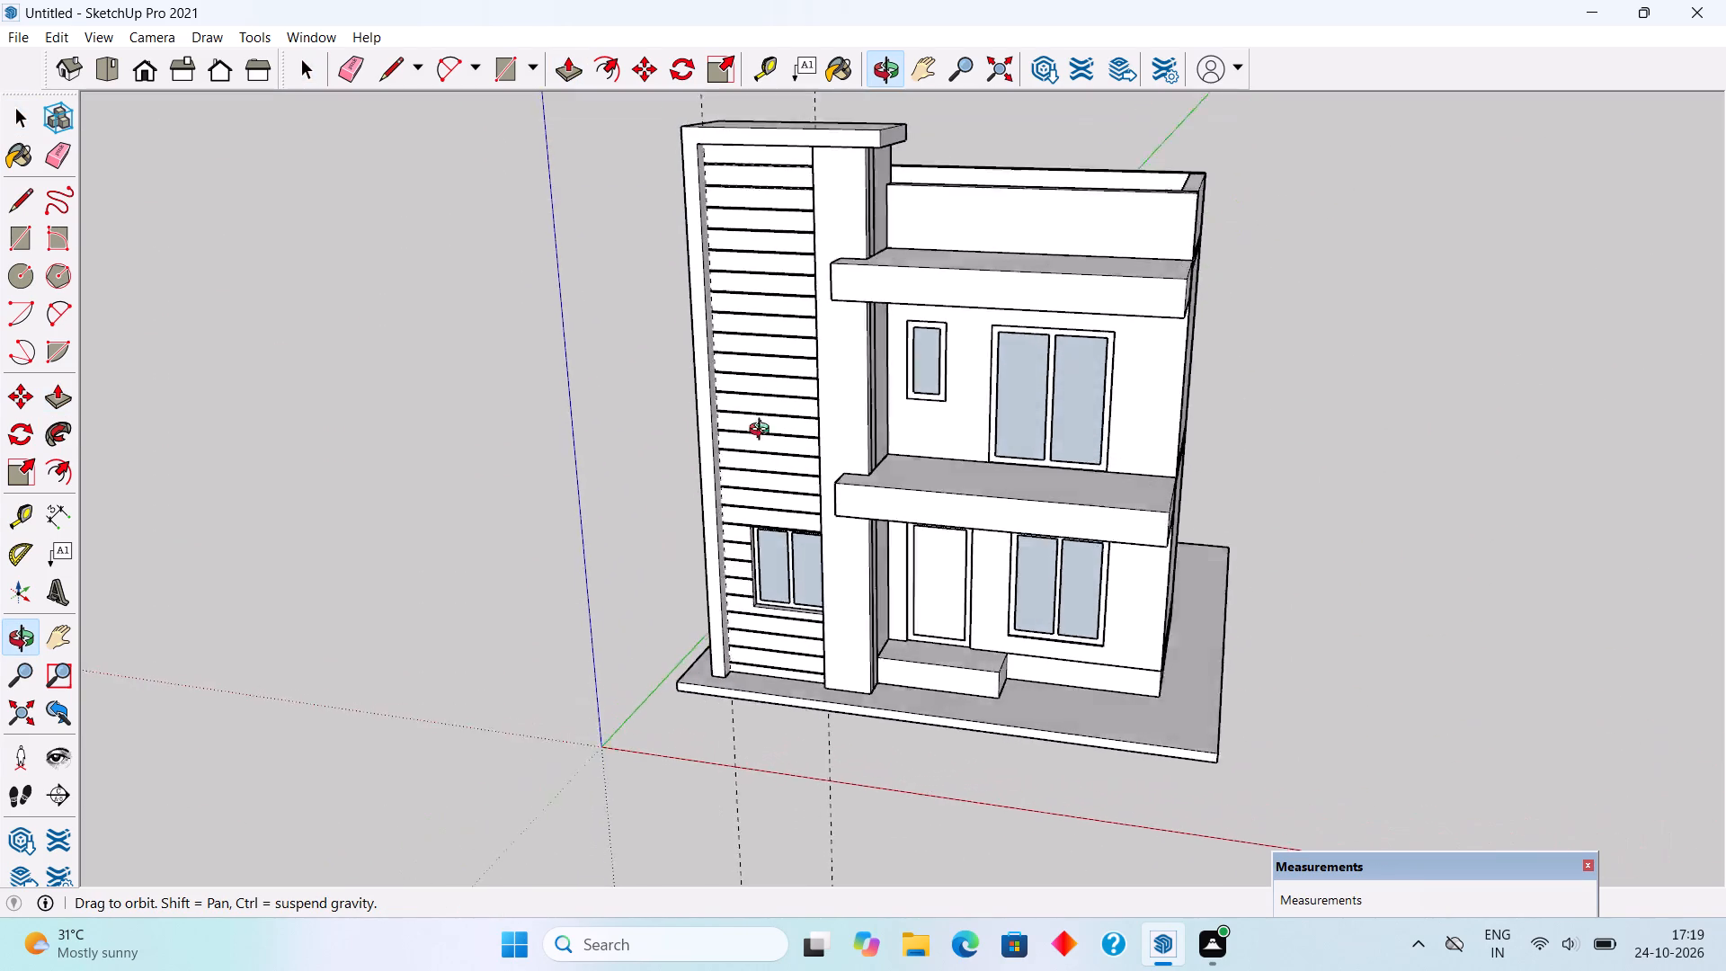
{"action": "middle_click_drag", "start_coordinate": [763, 432], "coordinate": [869, 161]}
{"action": "scroll", "coordinate": [956, 352], "scroll_direction": "down", "scroll_amount": 2}
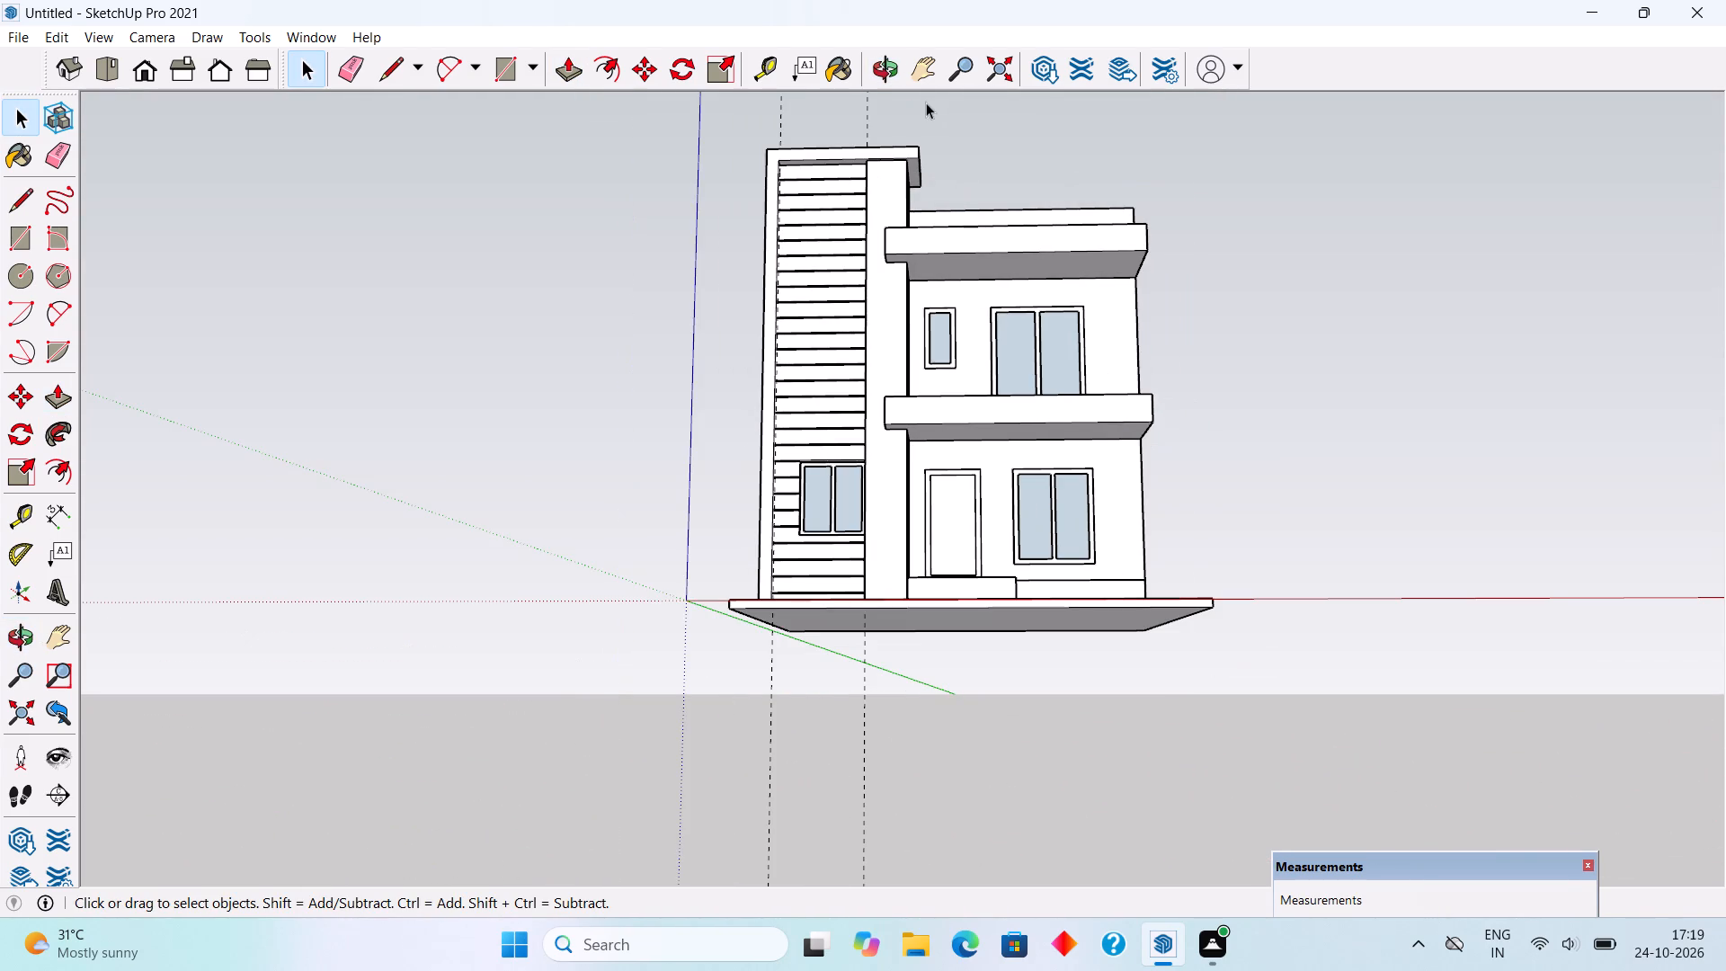
{"action": "scroll", "coordinate": [880, 117], "scroll_direction": "up", "scroll_amount": 6}
{"action": "middle_click_drag", "start_coordinate": [892, 200], "coordinate": [907, 236]}
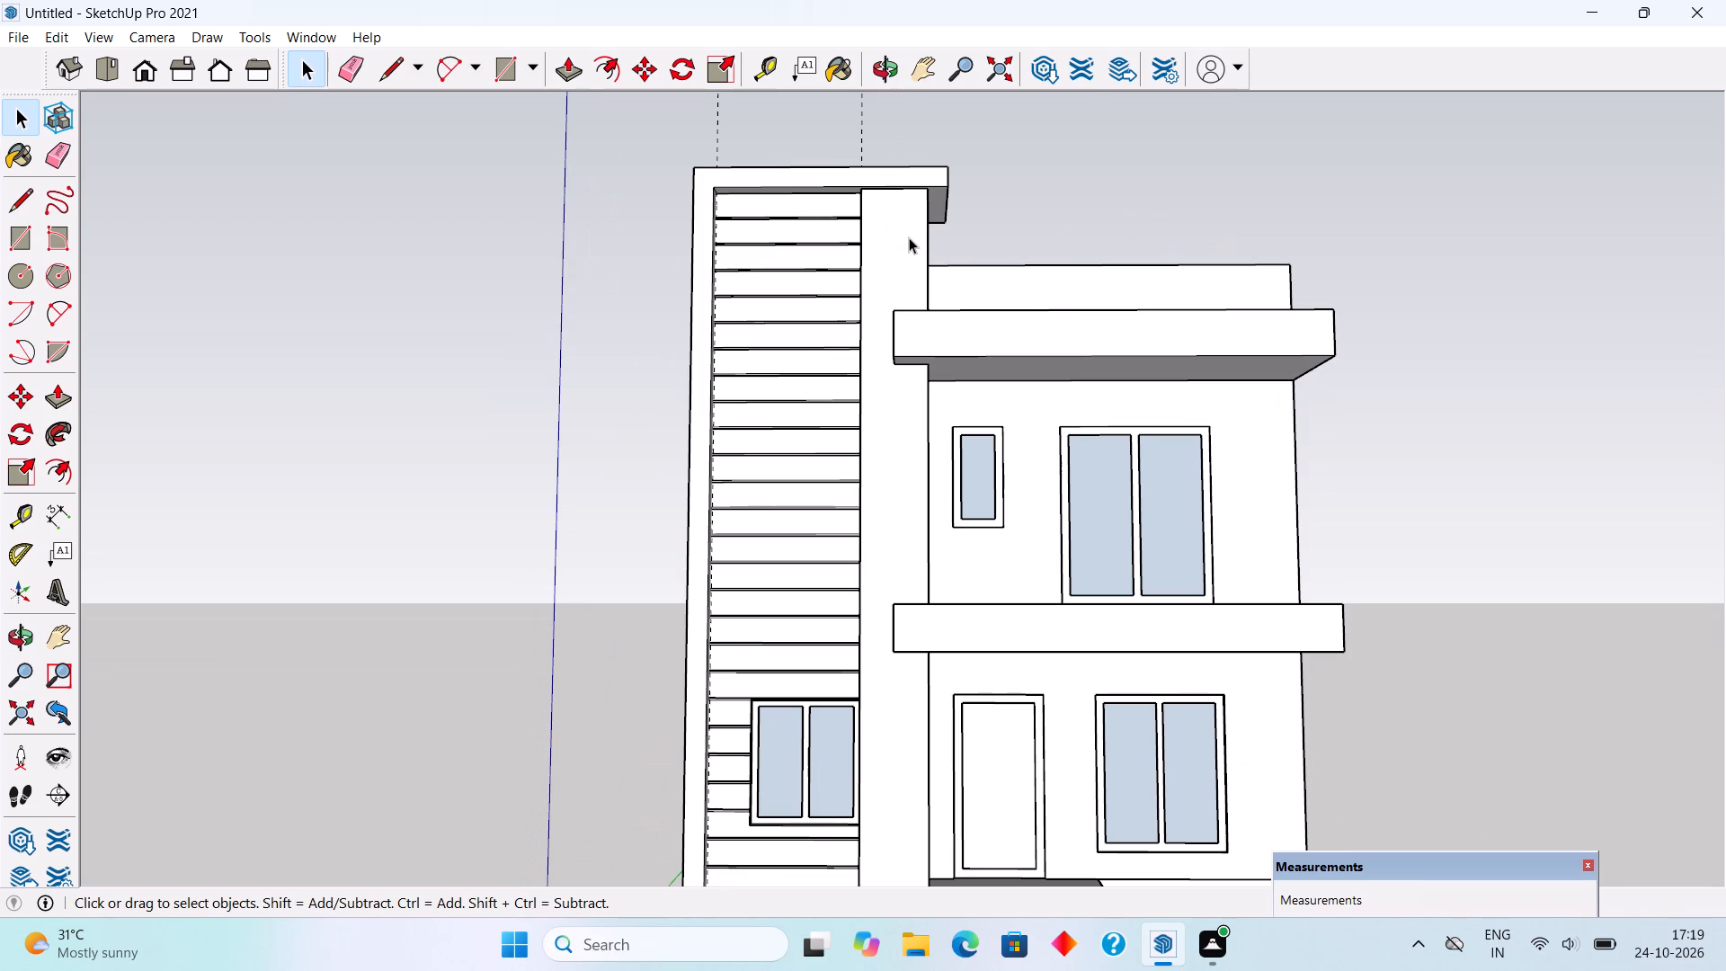
{"action": "middle_click_drag", "start_coordinate": [909, 237], "coordinate": [923, 289]}
{"action": "scroll", "coordinate": [926, 292], "scroll_direction": "up", "scroll_amount": 2}
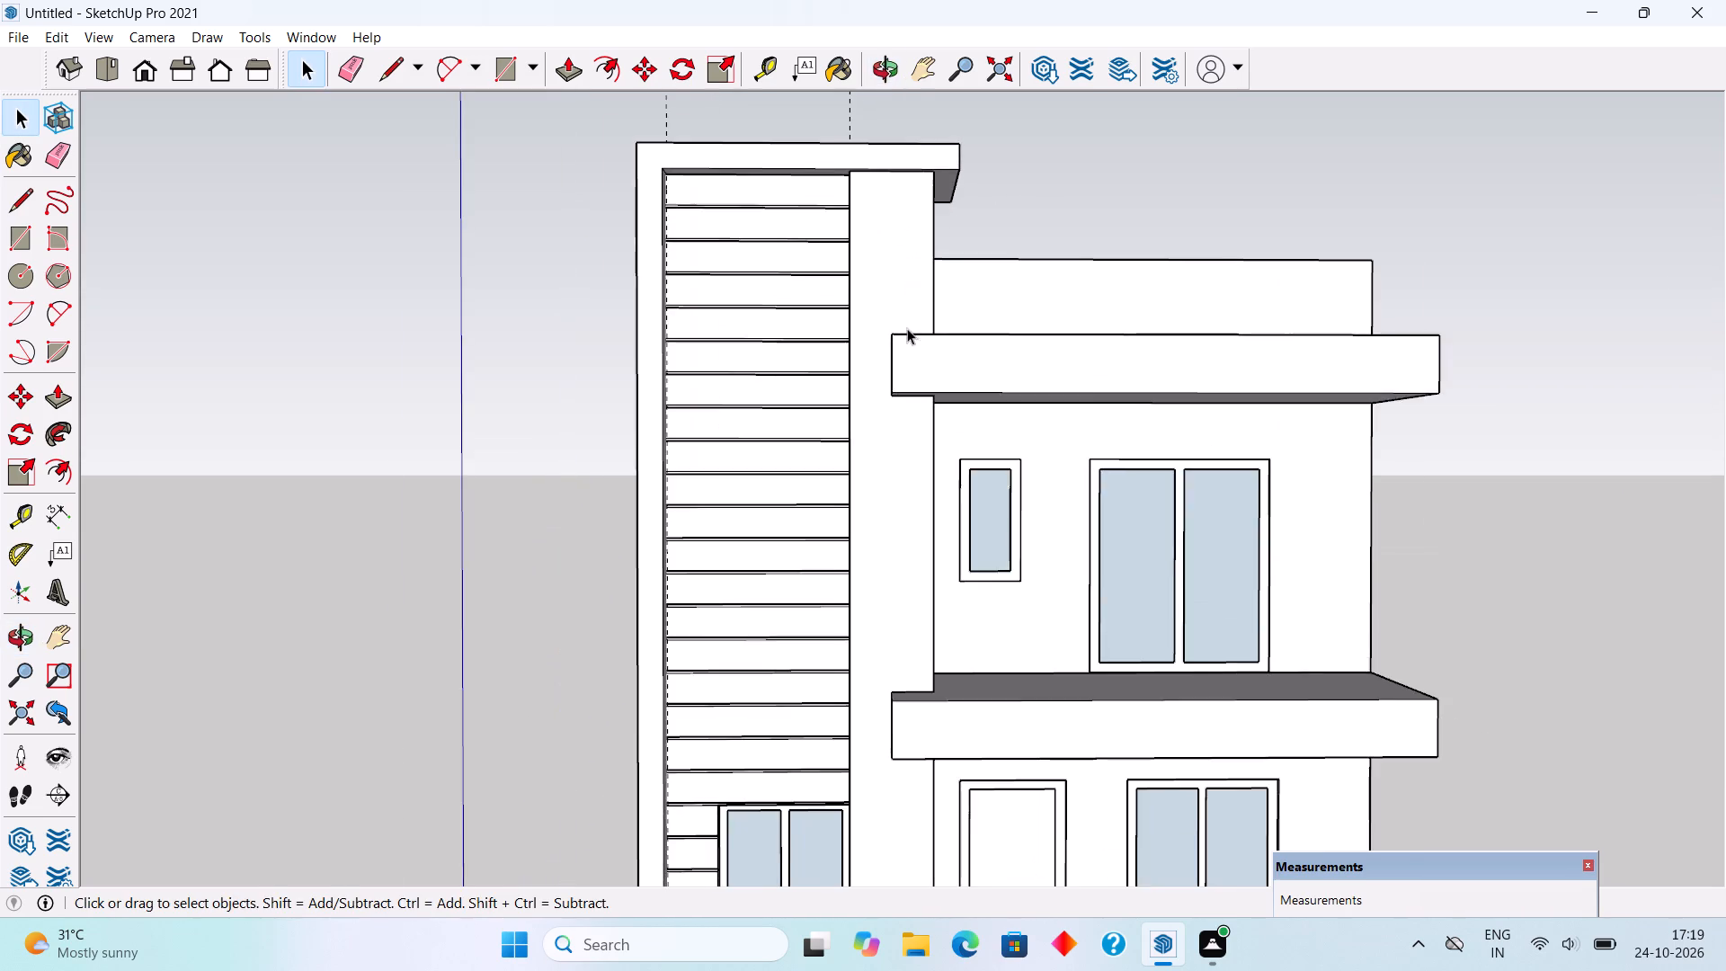
{"action": "scroll", "coordinate": [907, 328], "scroll_direction": "up", "scroll_amount": 1}
Draw a 15' 9" by 1' 6" rectangle on top of the upper projecting slab along its full front edge.
{"action": "middle_click_drag", "start_coordinate": [907, 328], "coordinate": [956, 533]}
{"action": "scroll", "coordinate": [957, 534], "scroll_direction": "up", "scroll_amount": 1}
{"action": "middle_click_drag", "start_coordinate": [958, 455], "coordinate": [902, 565]}
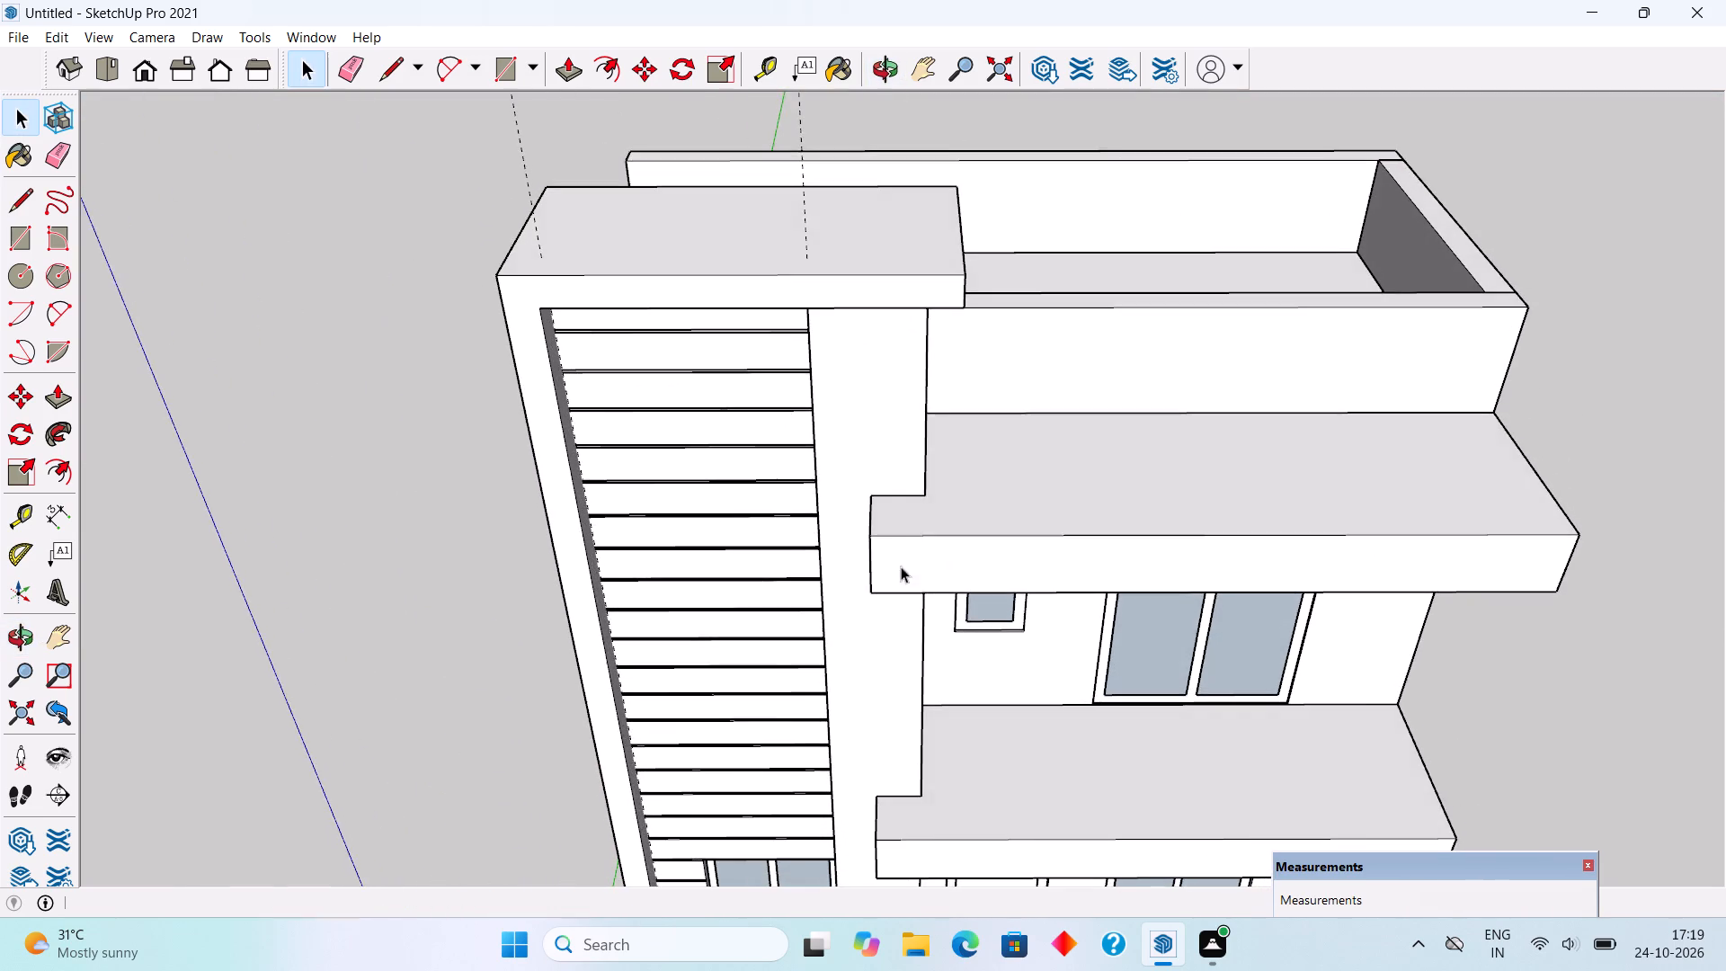
{"action": "scroll", "coordinate": [894, 476], "scroll_direction": "up", "scroll_amount": 6}
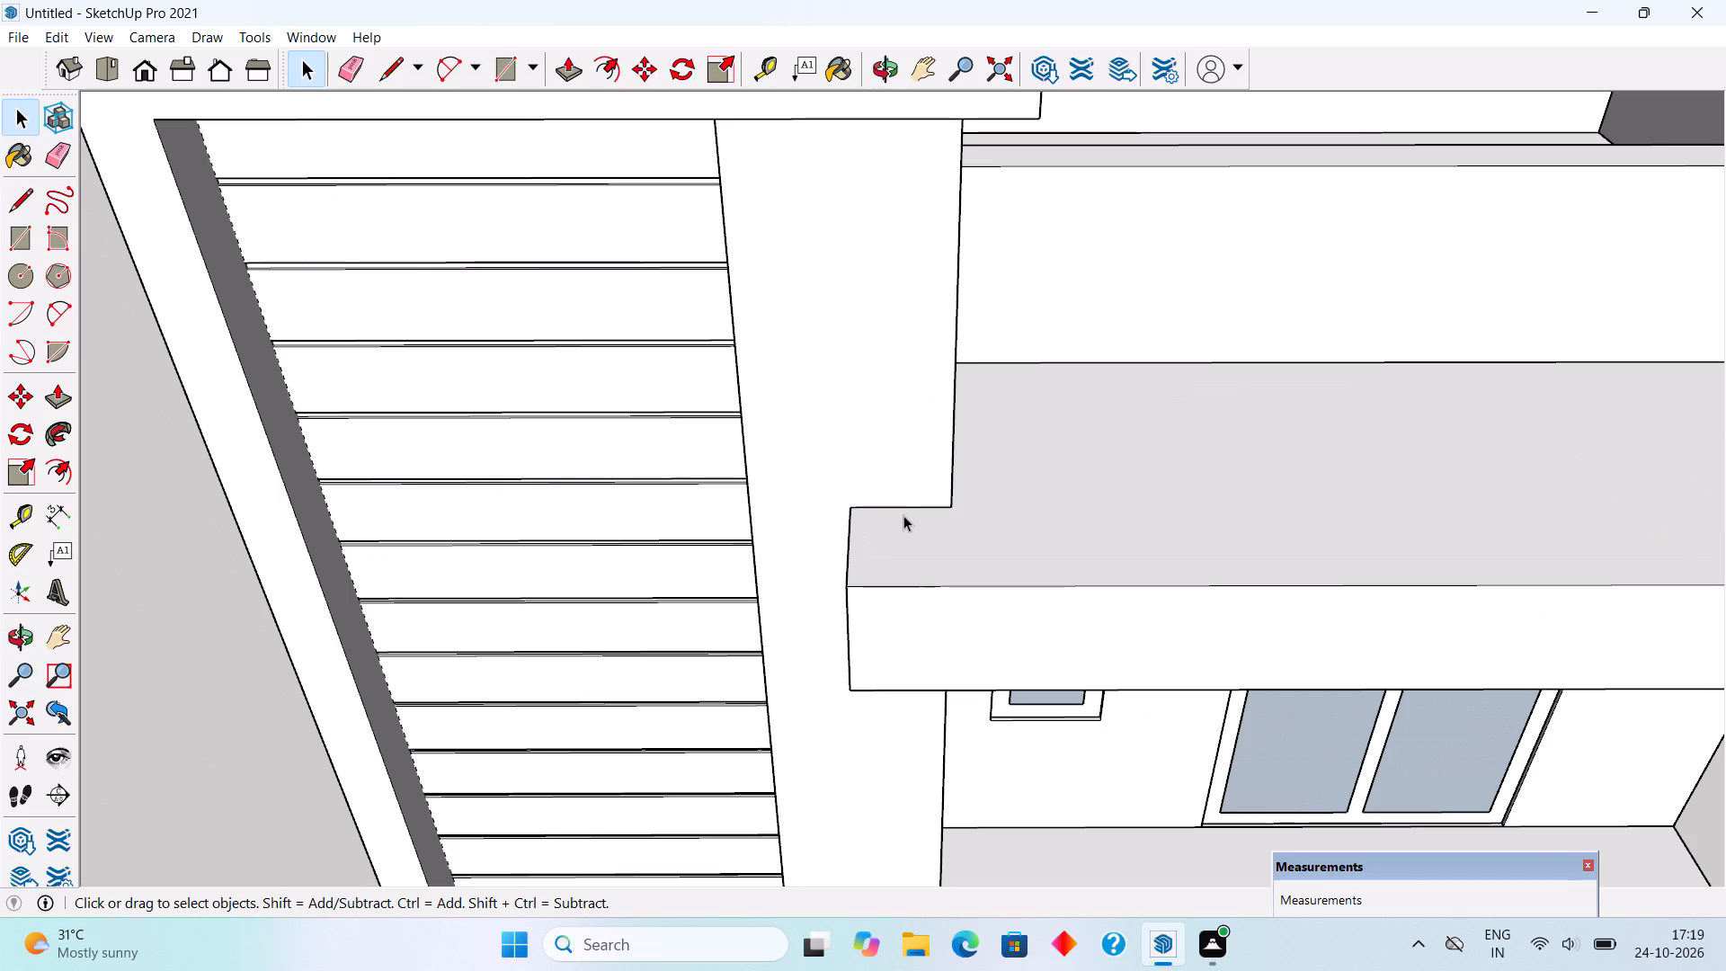
{"action": "key", "text": "r"}
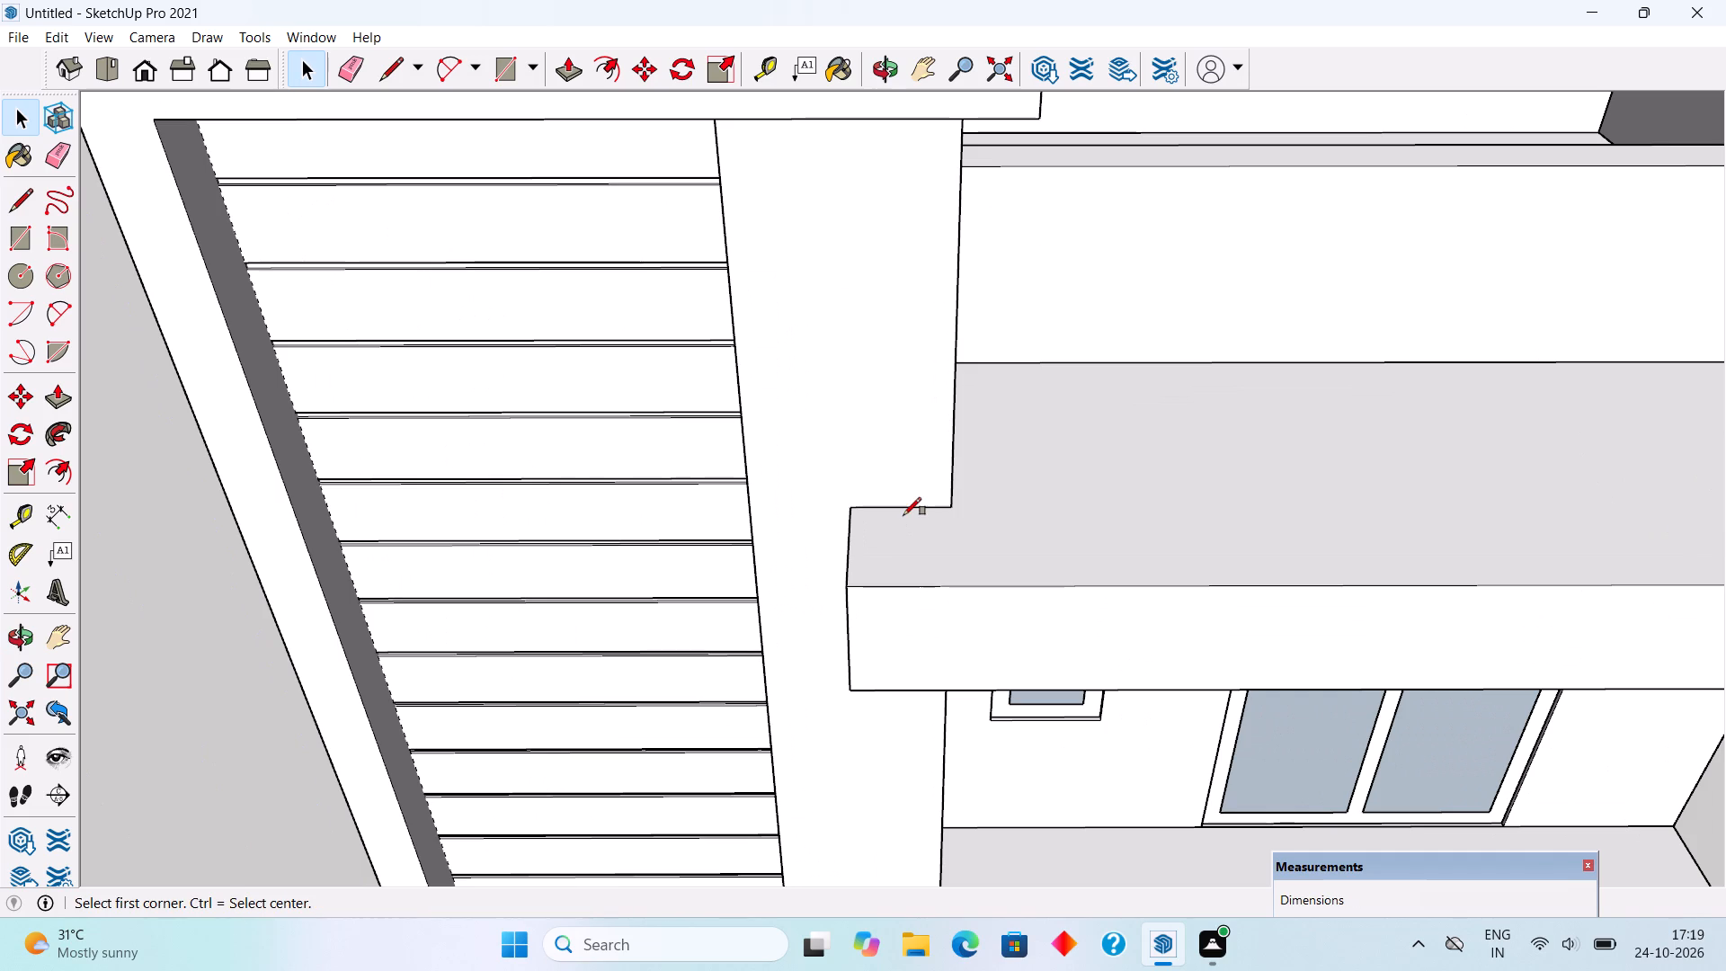
{"action": "left_click", "coordinate": [854, 508]}
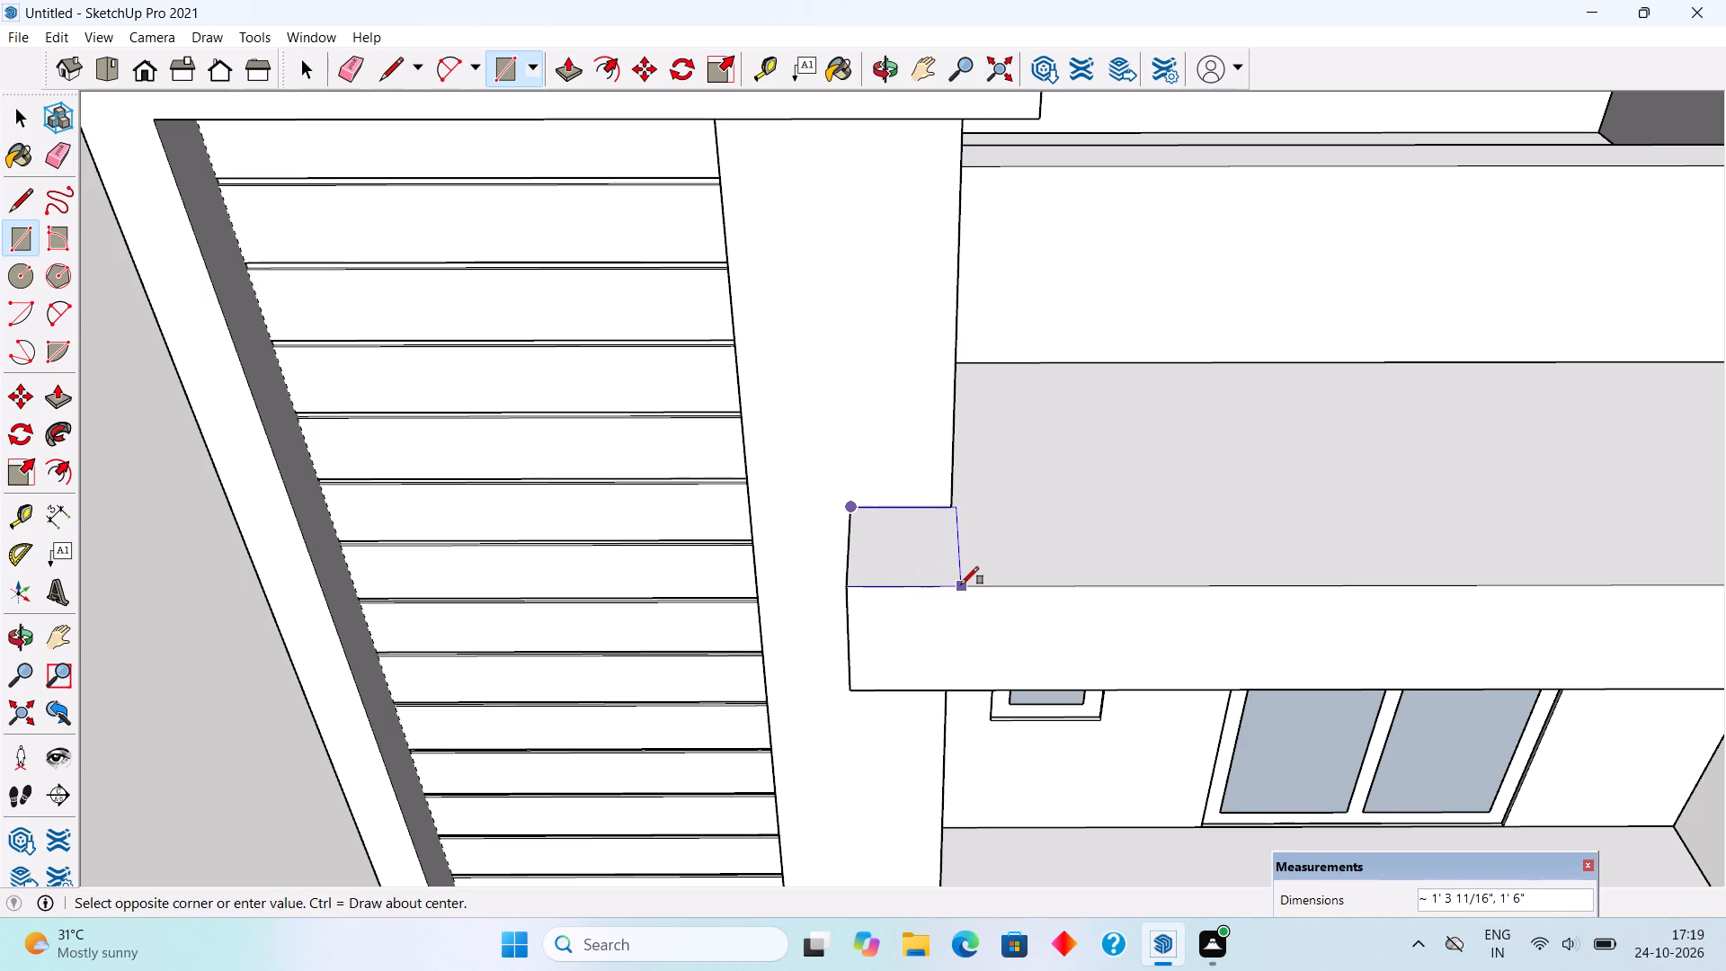
{"action": "scroll", "coordinate": [900, 597], "scroll_direction": "down", "scroll_amount": 14}
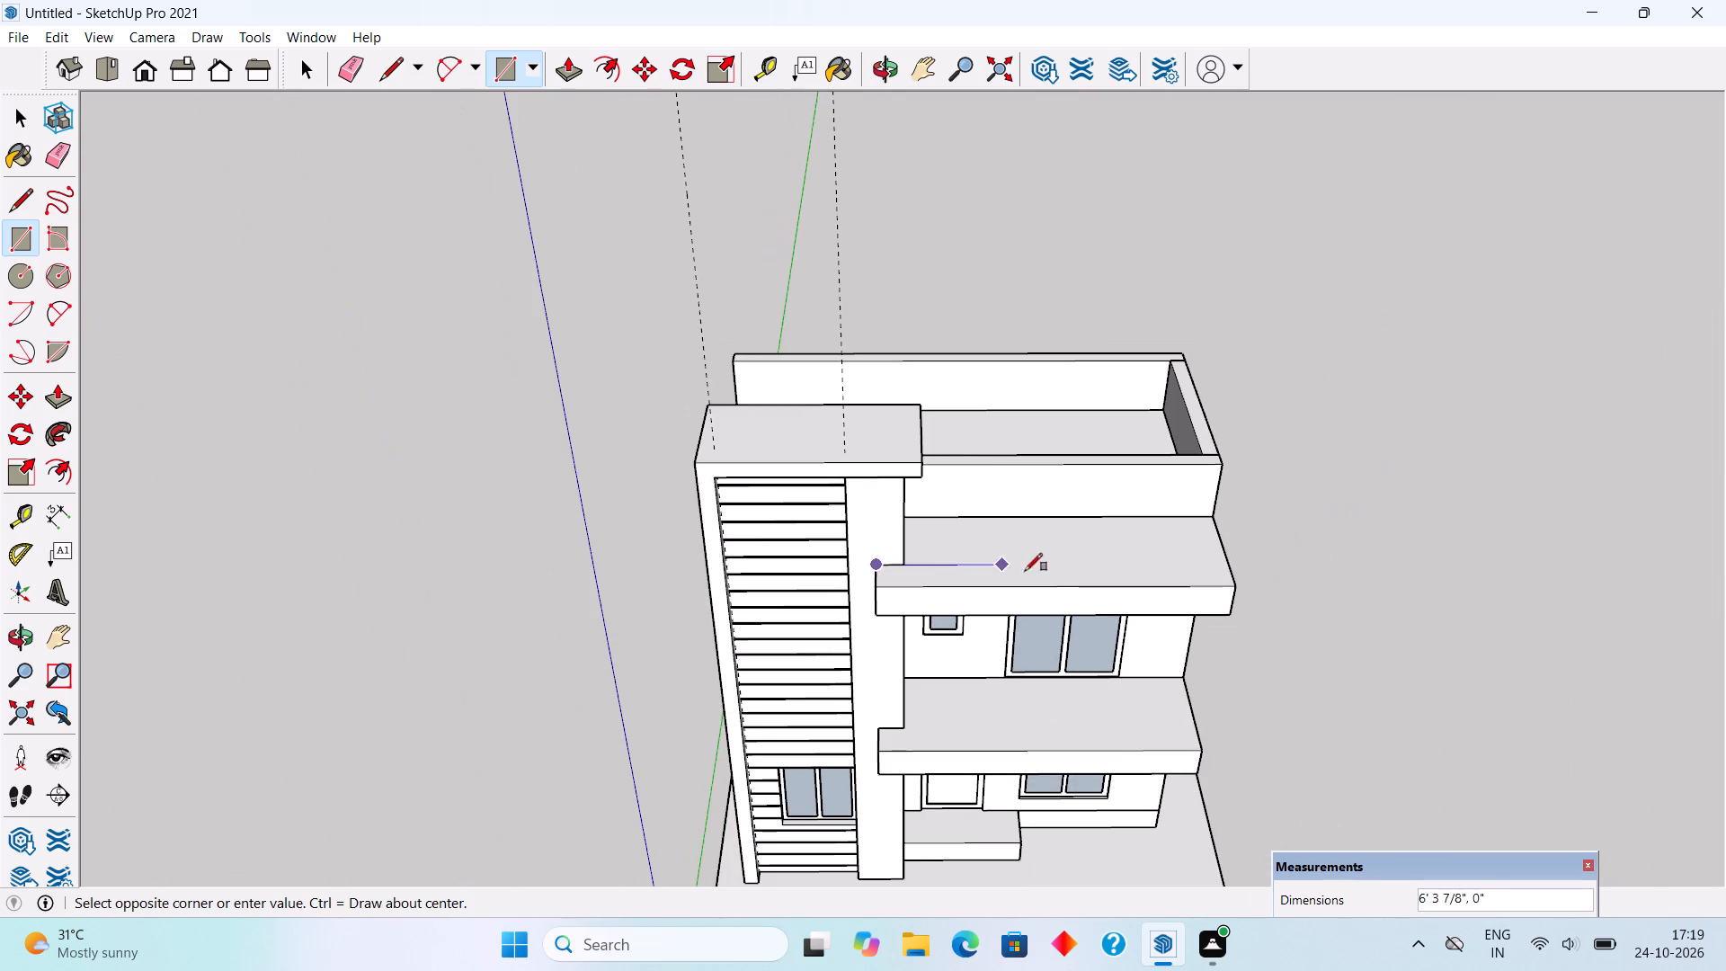
{"action": "scroll", "coordinate": [1221, 581], "scroll_direction": "up", "scroll_amount": 2}
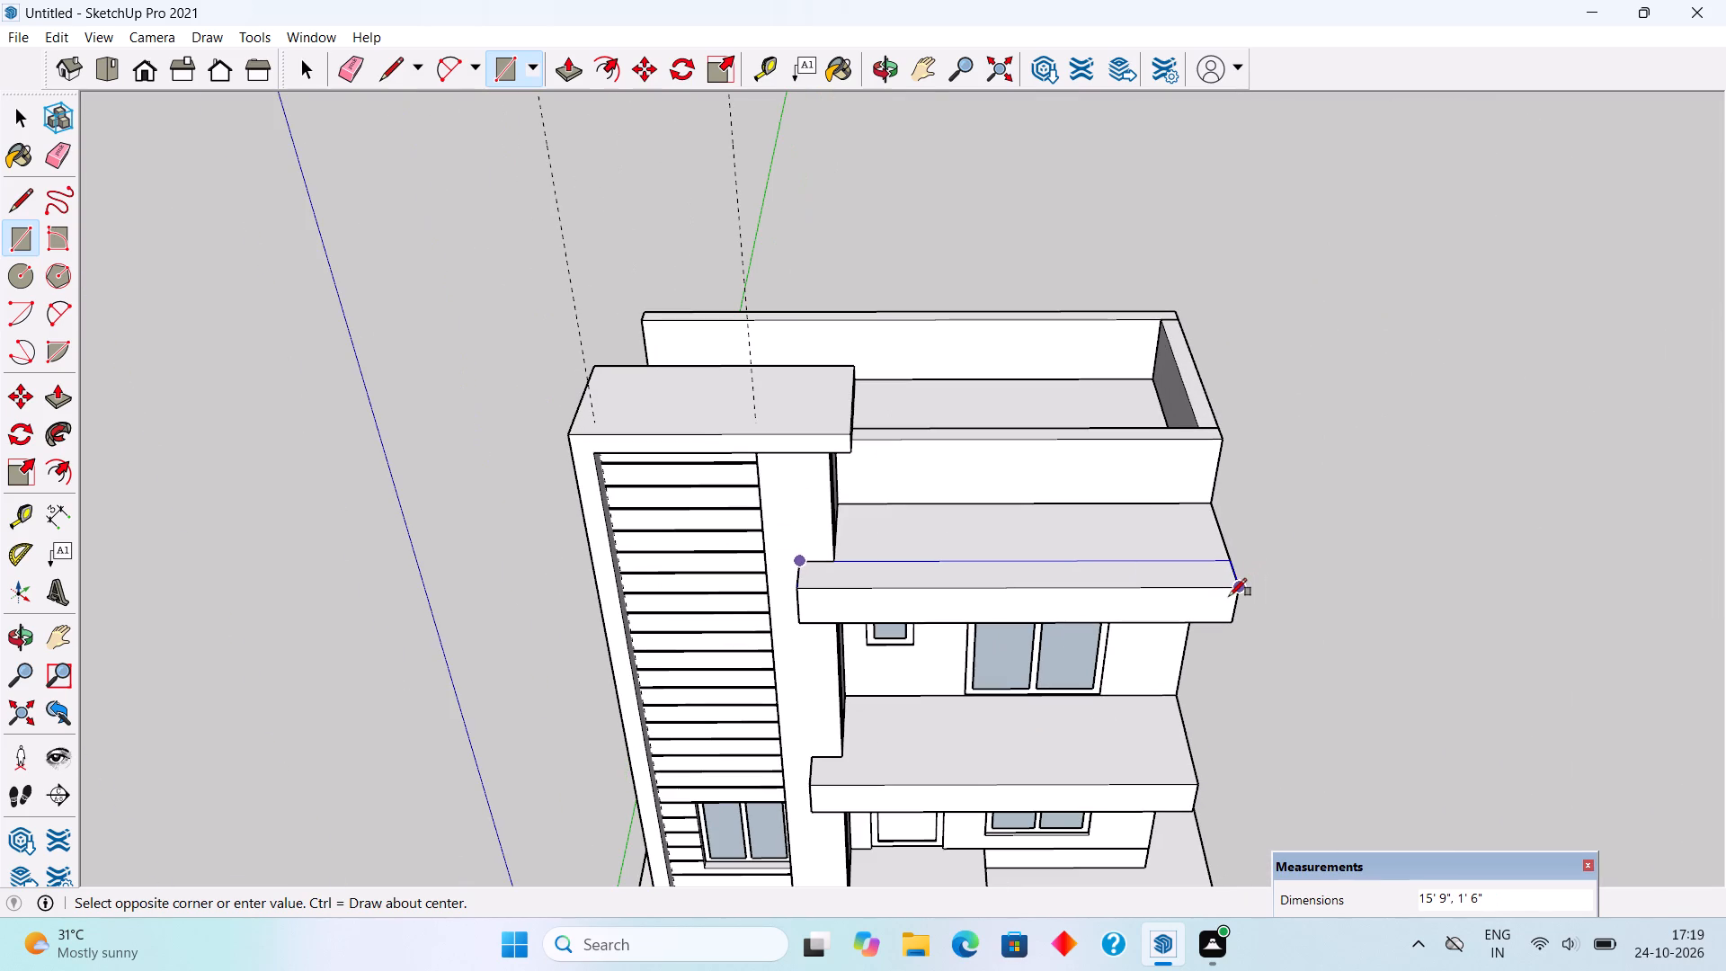
{"action": "left_click", "coordinate": [1235, 591]}
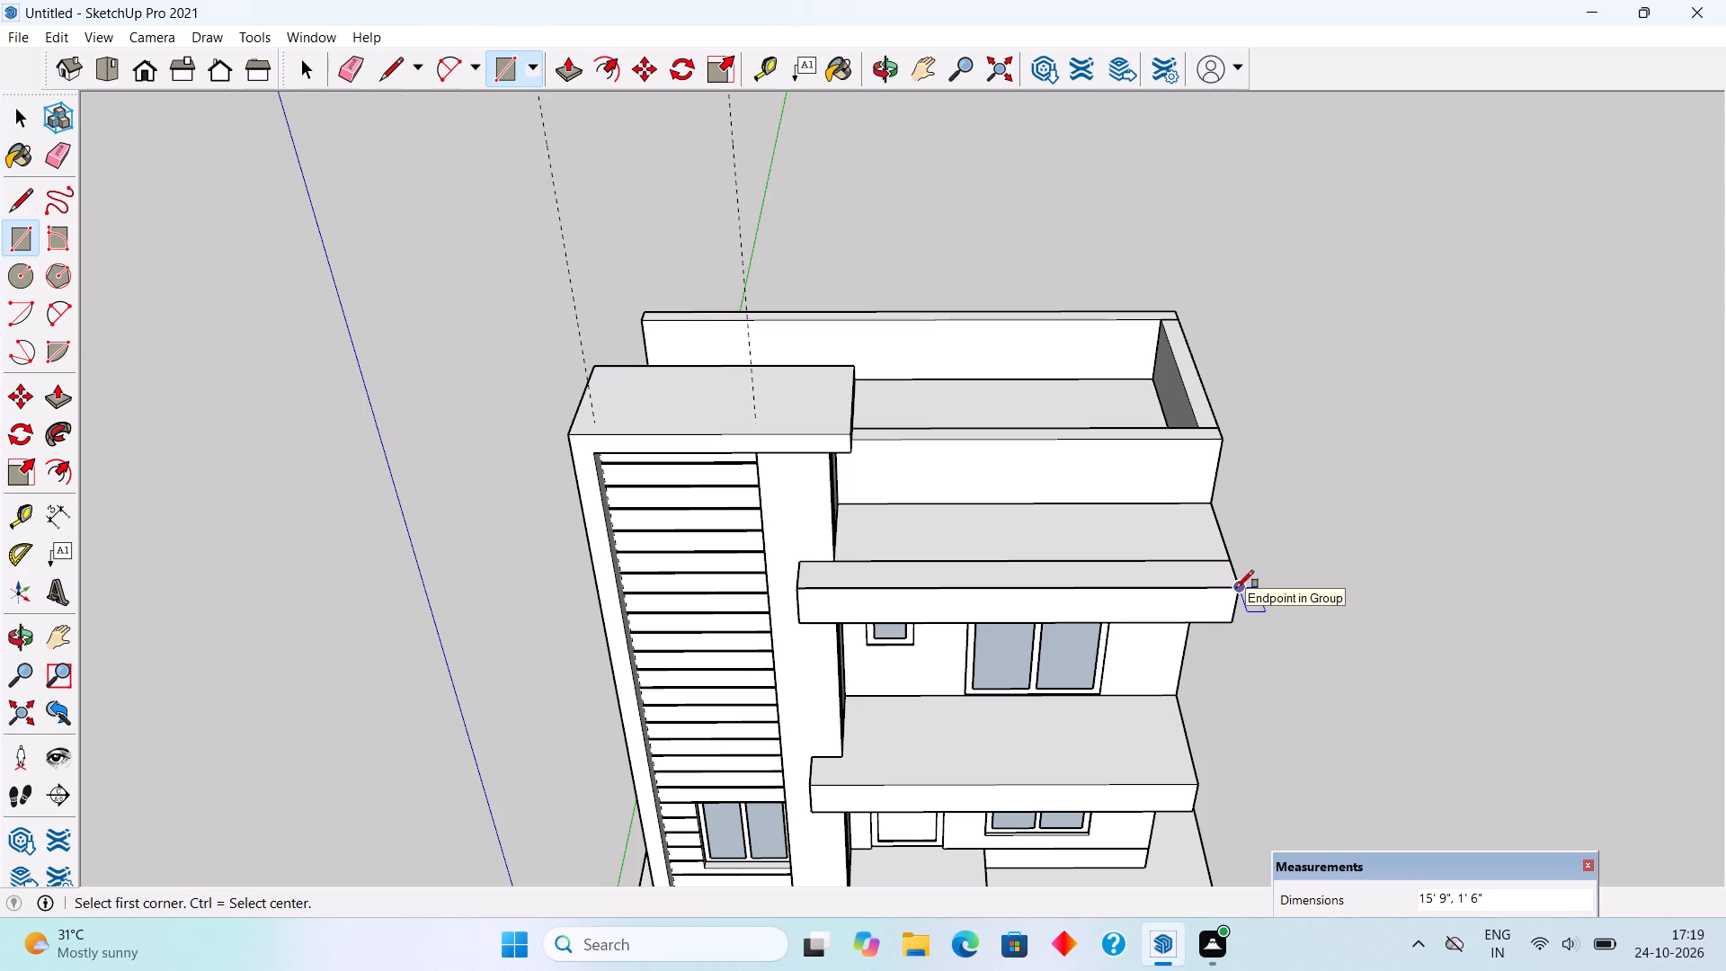
Pull the front strip on the upper slab's top up 4".
{"action": "key", "text": "p"}
{"action": "scroll", "coordinate": [1189, 575], "scroll_direction": "up", "scroll_amount": 4}
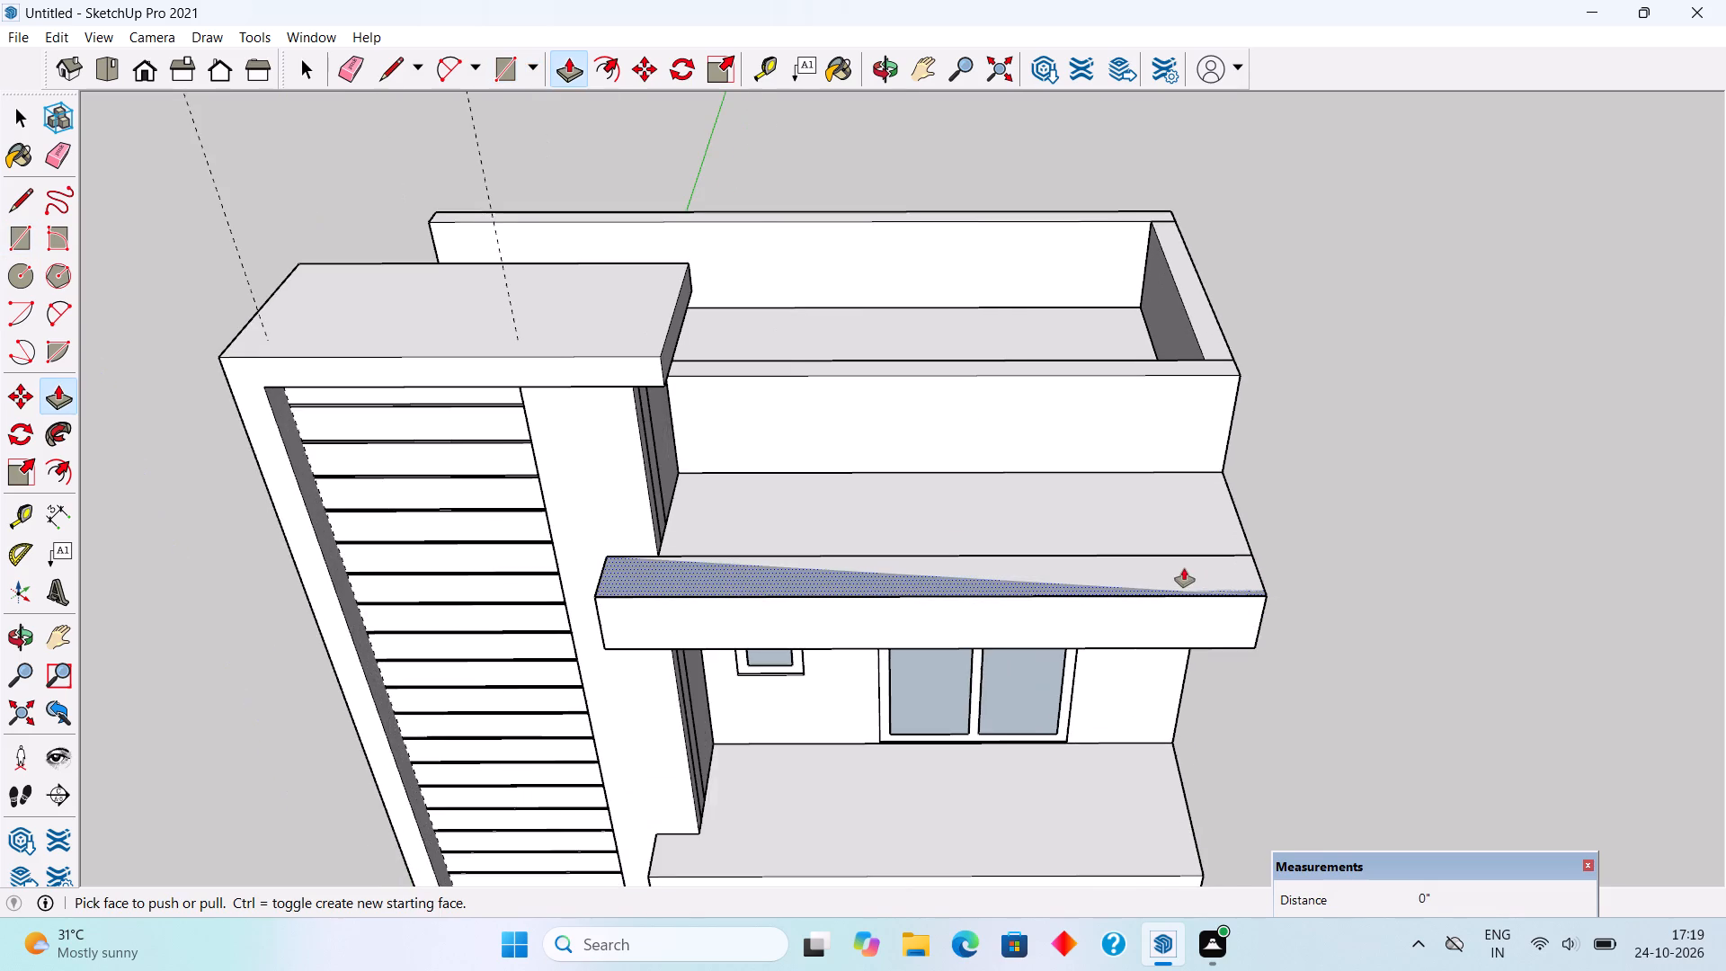
{"action": "scroll", "coordinate": [1183, 568], "scroll_direction": "up", "scroll_amount": 3}
{"action": "left_click", "coordinate": [1187, 591]}
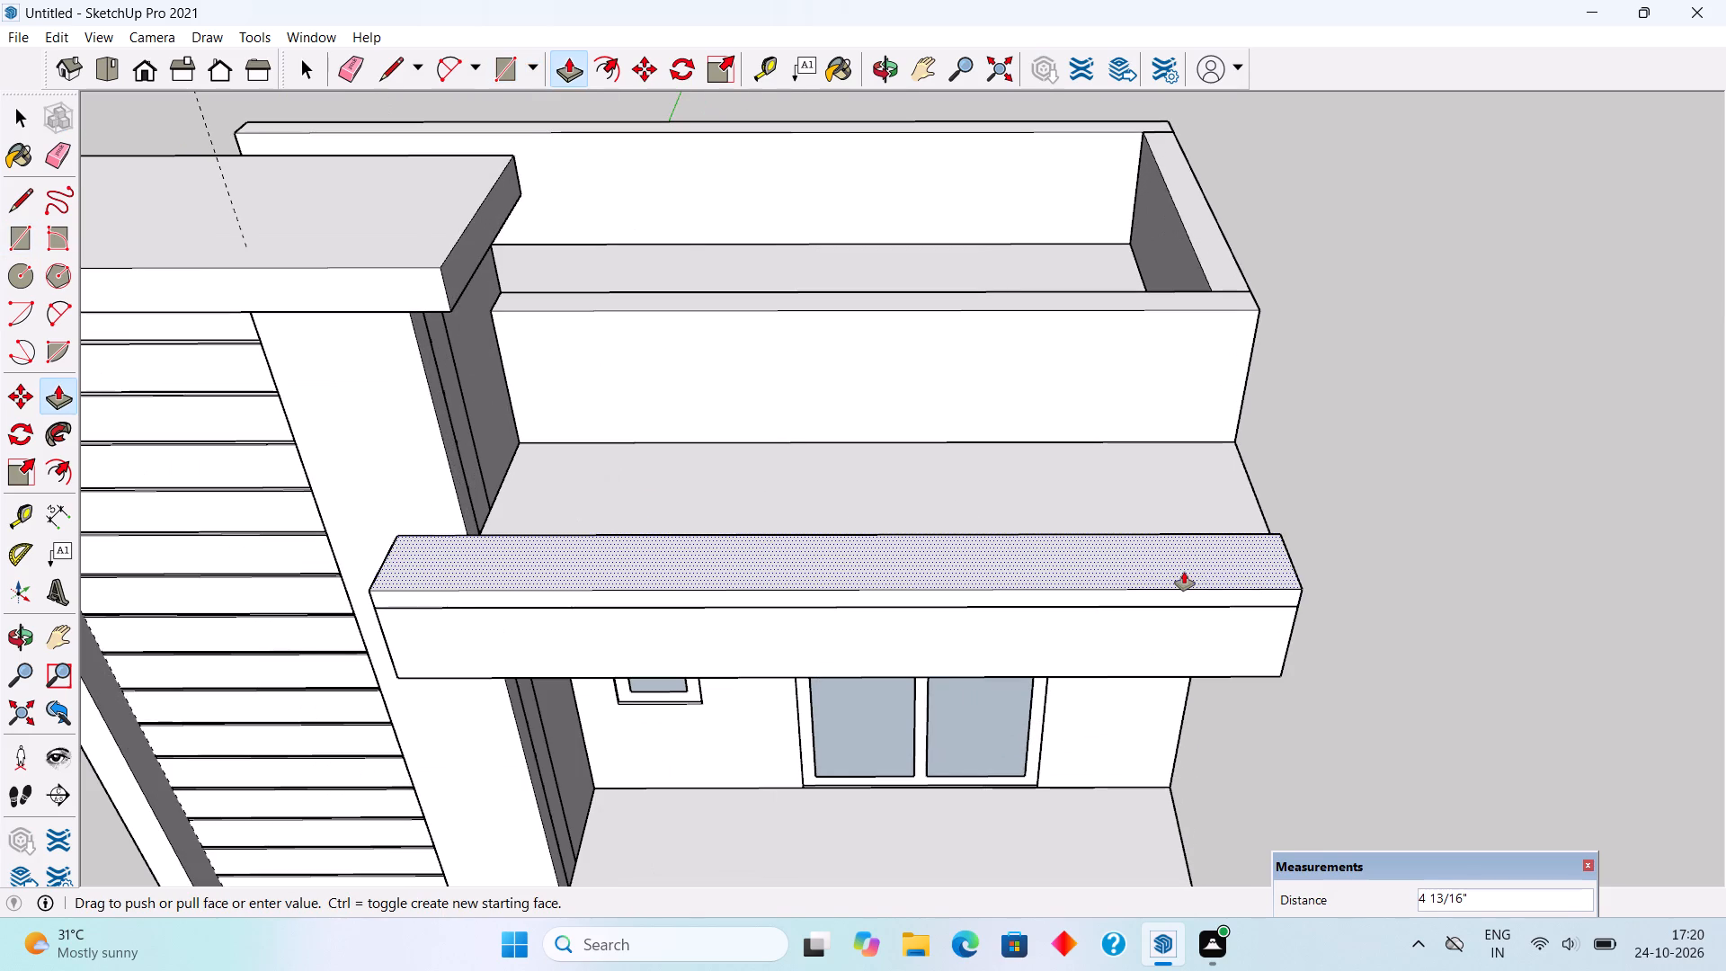
{"action": "key", "text": "4"}
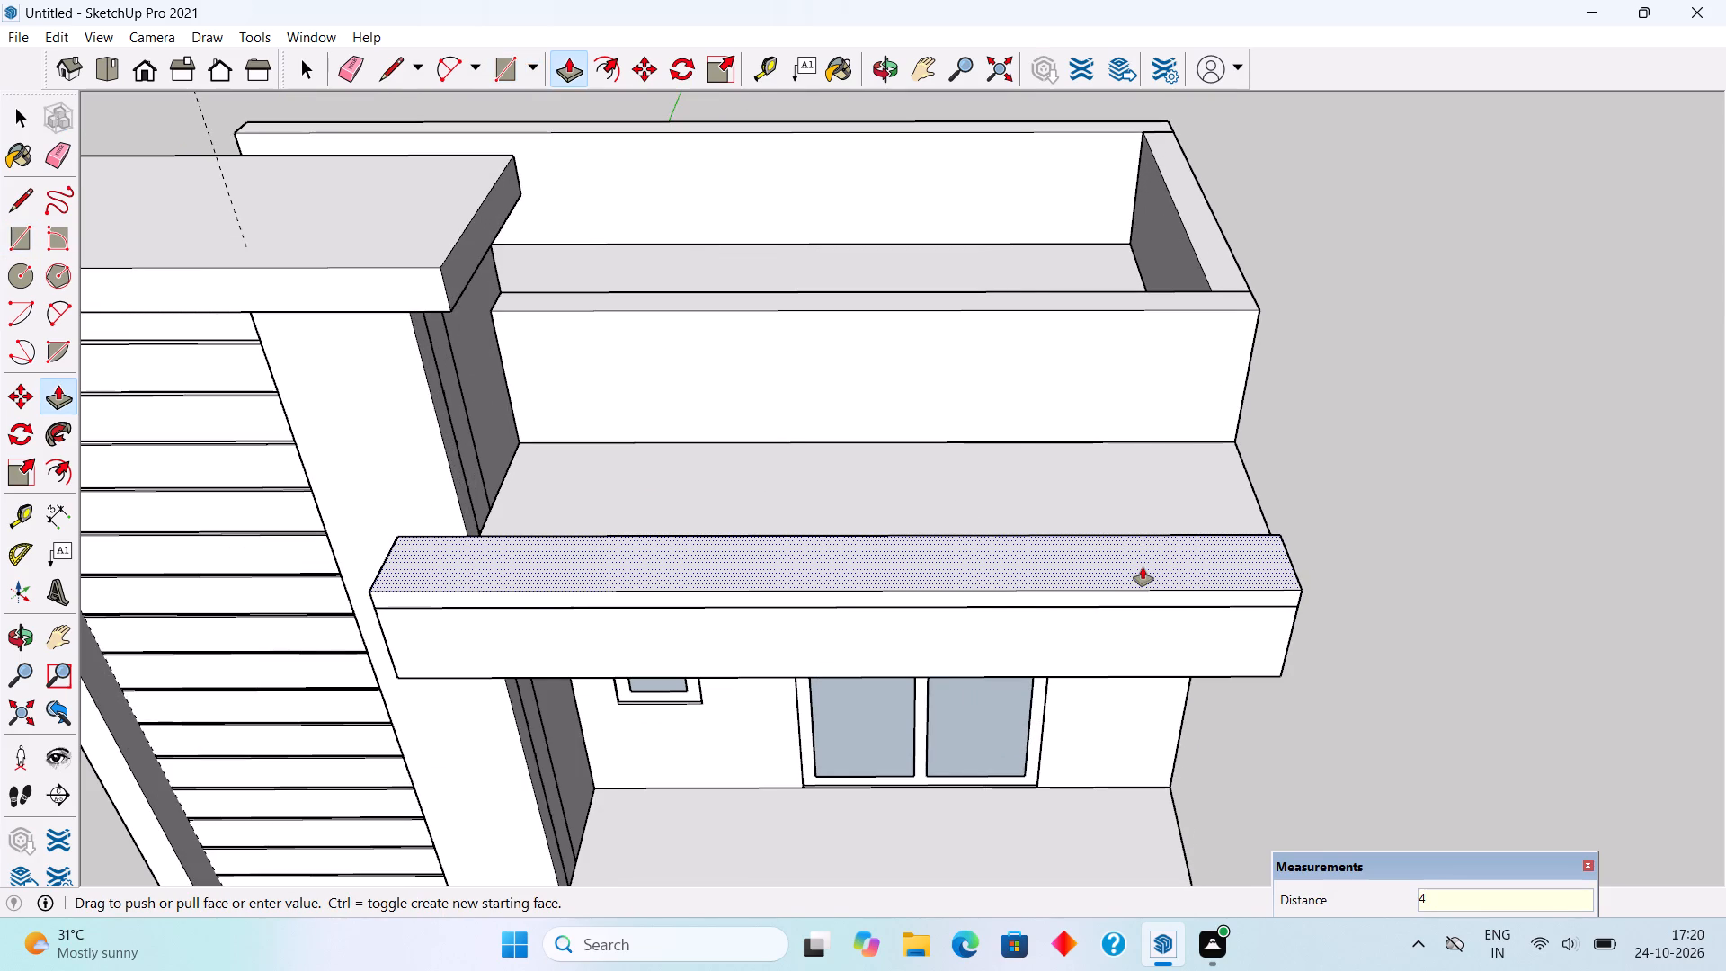
{"action": "key", "text": "shift+quotedbl"}
{"action": "key", "text": "Return"}
{"action": "key", "text": "space"}
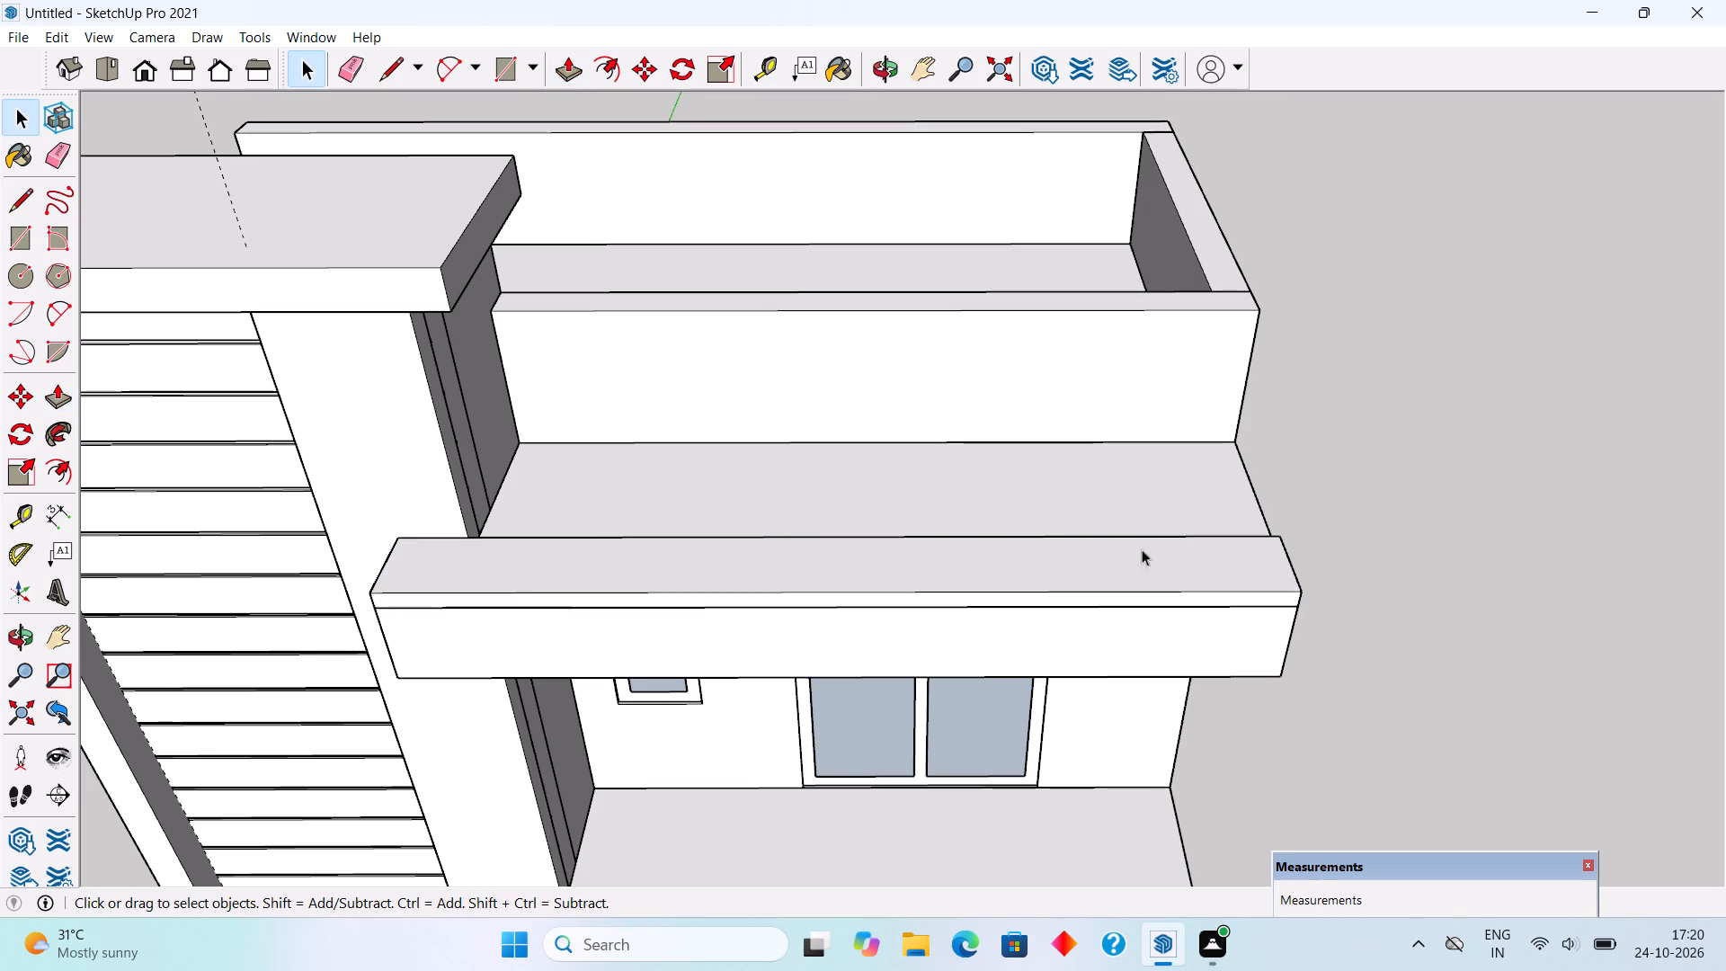
Split the raised strip's inner face with a 4" vertical line near the slab's outer end and pull that part to the house wall.
{"action": "middle_click_drag", "start_coordinate": [1156, 550], "coordinate": [262, 500]}
{"action": "scroll", "coordinate": [586, 454], "scroll_direction": "up", "scroll_amount": 5}
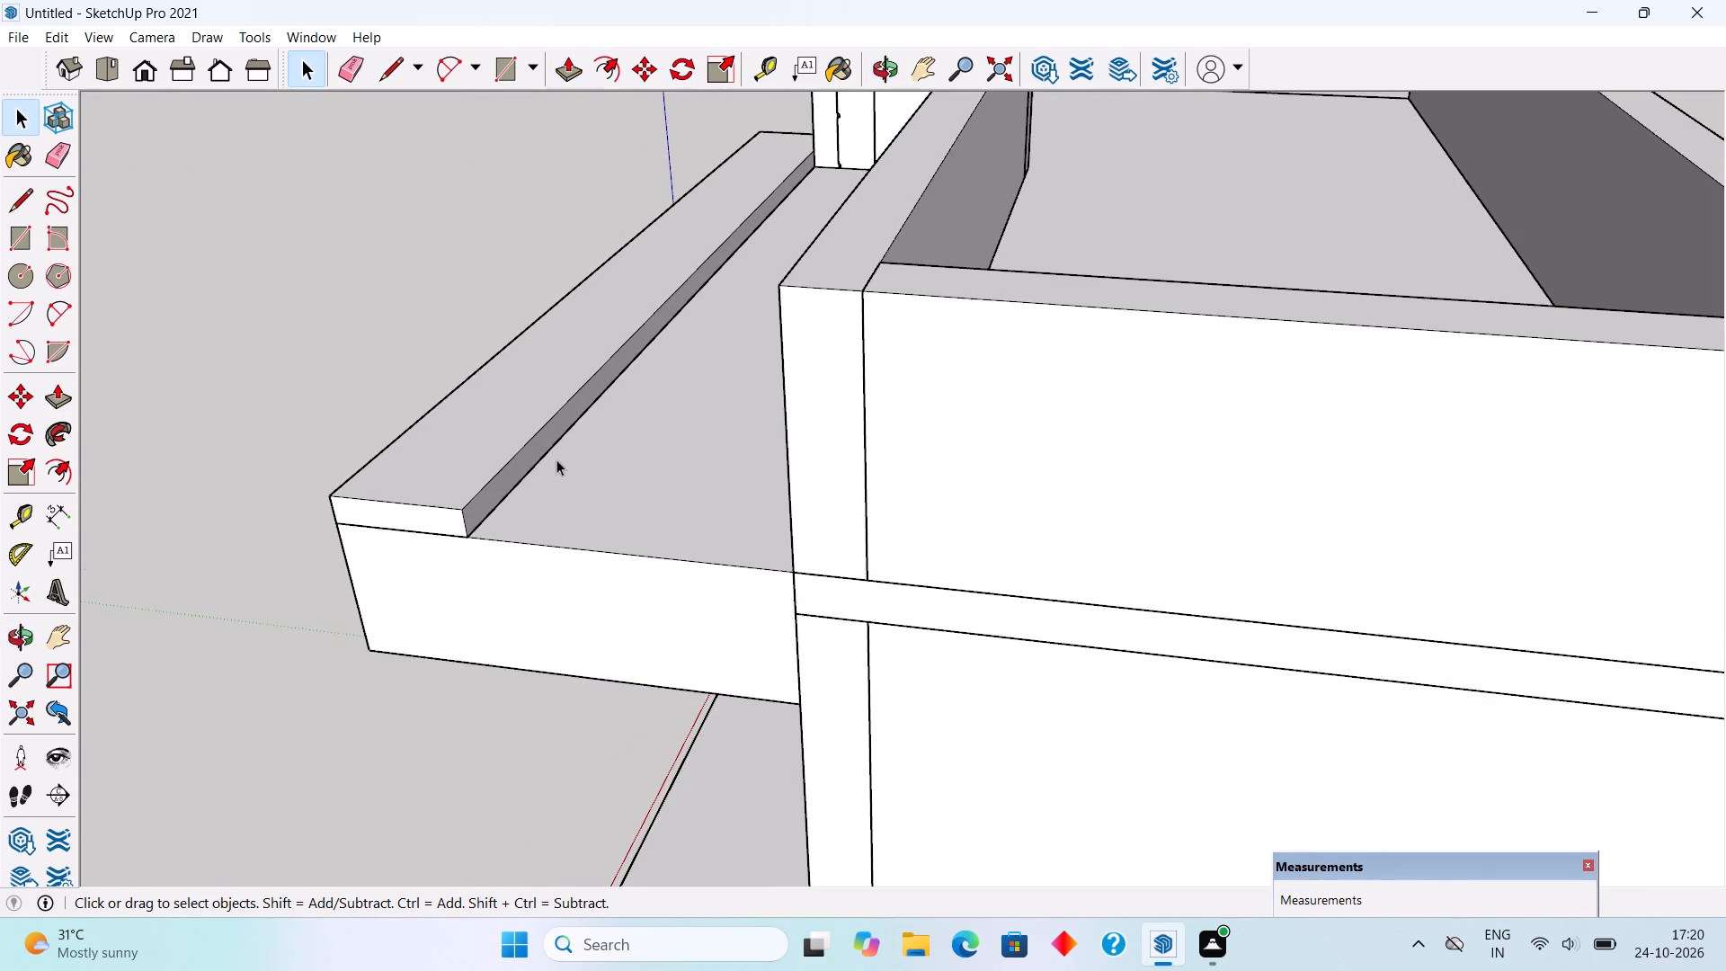
{"action": "scroll", "coordinate": [525, 468], "scroll_direction": "up", "scroll_amount": 5}
{"action": "double_click", "coordinate": [509, 473]}
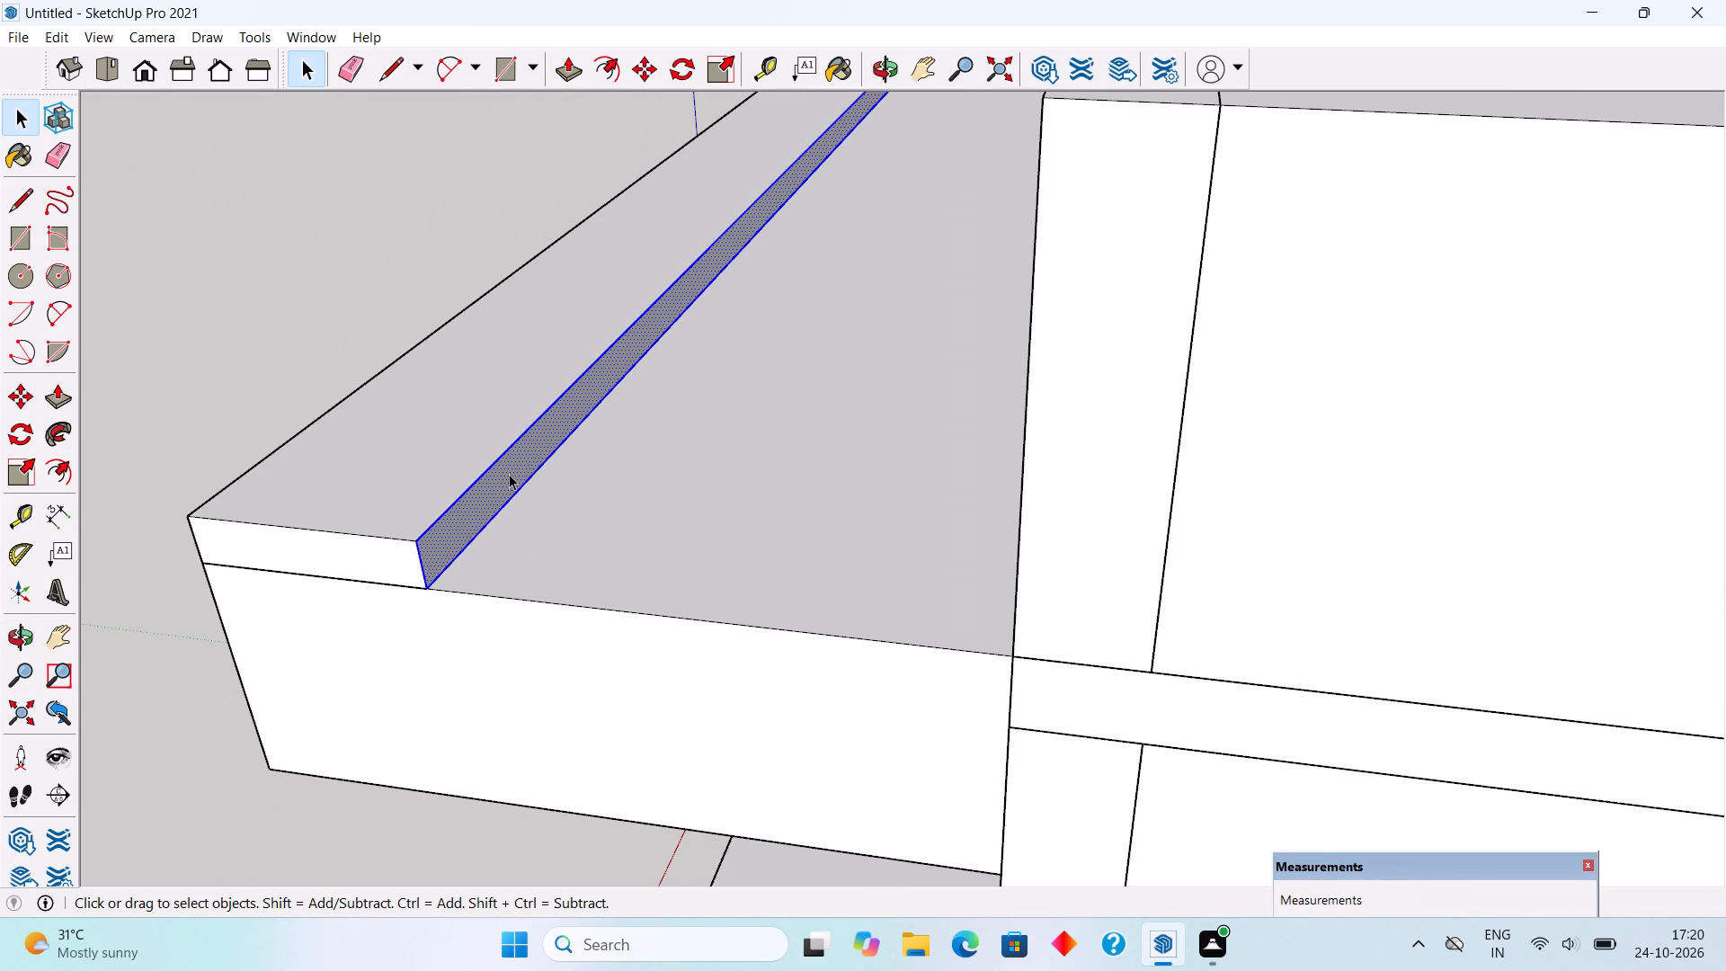
{"action": "key", "text": "l"}
{"action": "left_click", "coordinate": [508, 460]}
{"action": "left_click", "coordinate": [520, 491]}
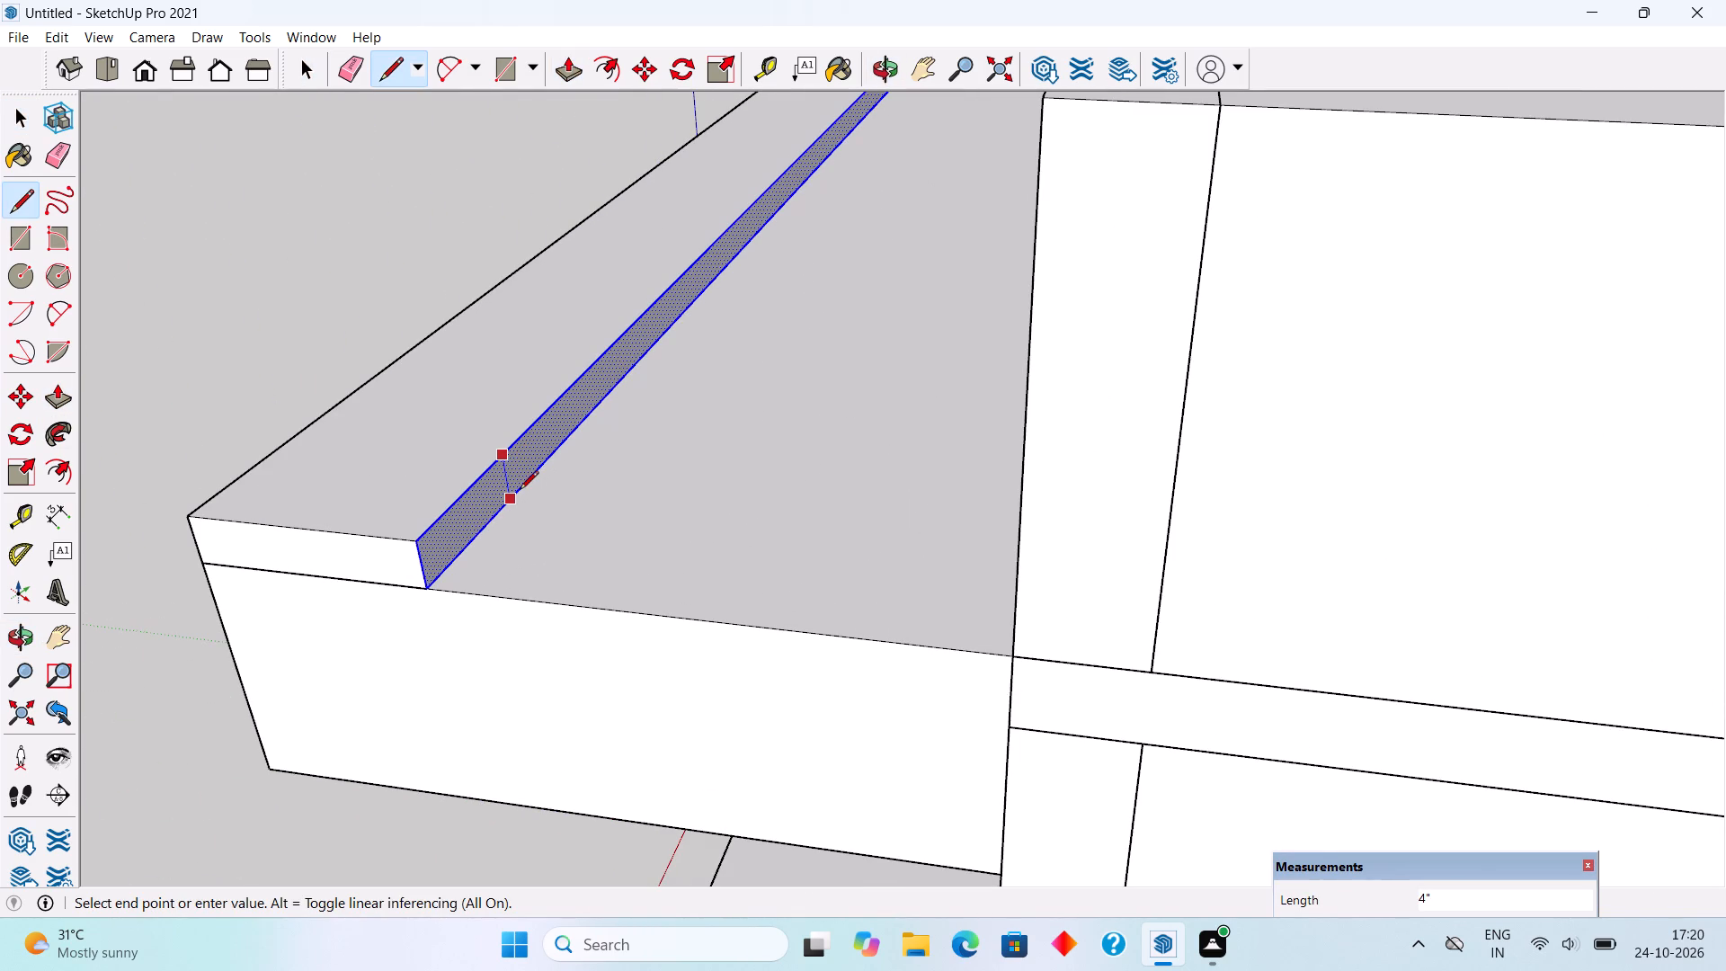
{"action": "key", "text": "p"}
{"action": "left_click", "coordinate": [473, 519]}
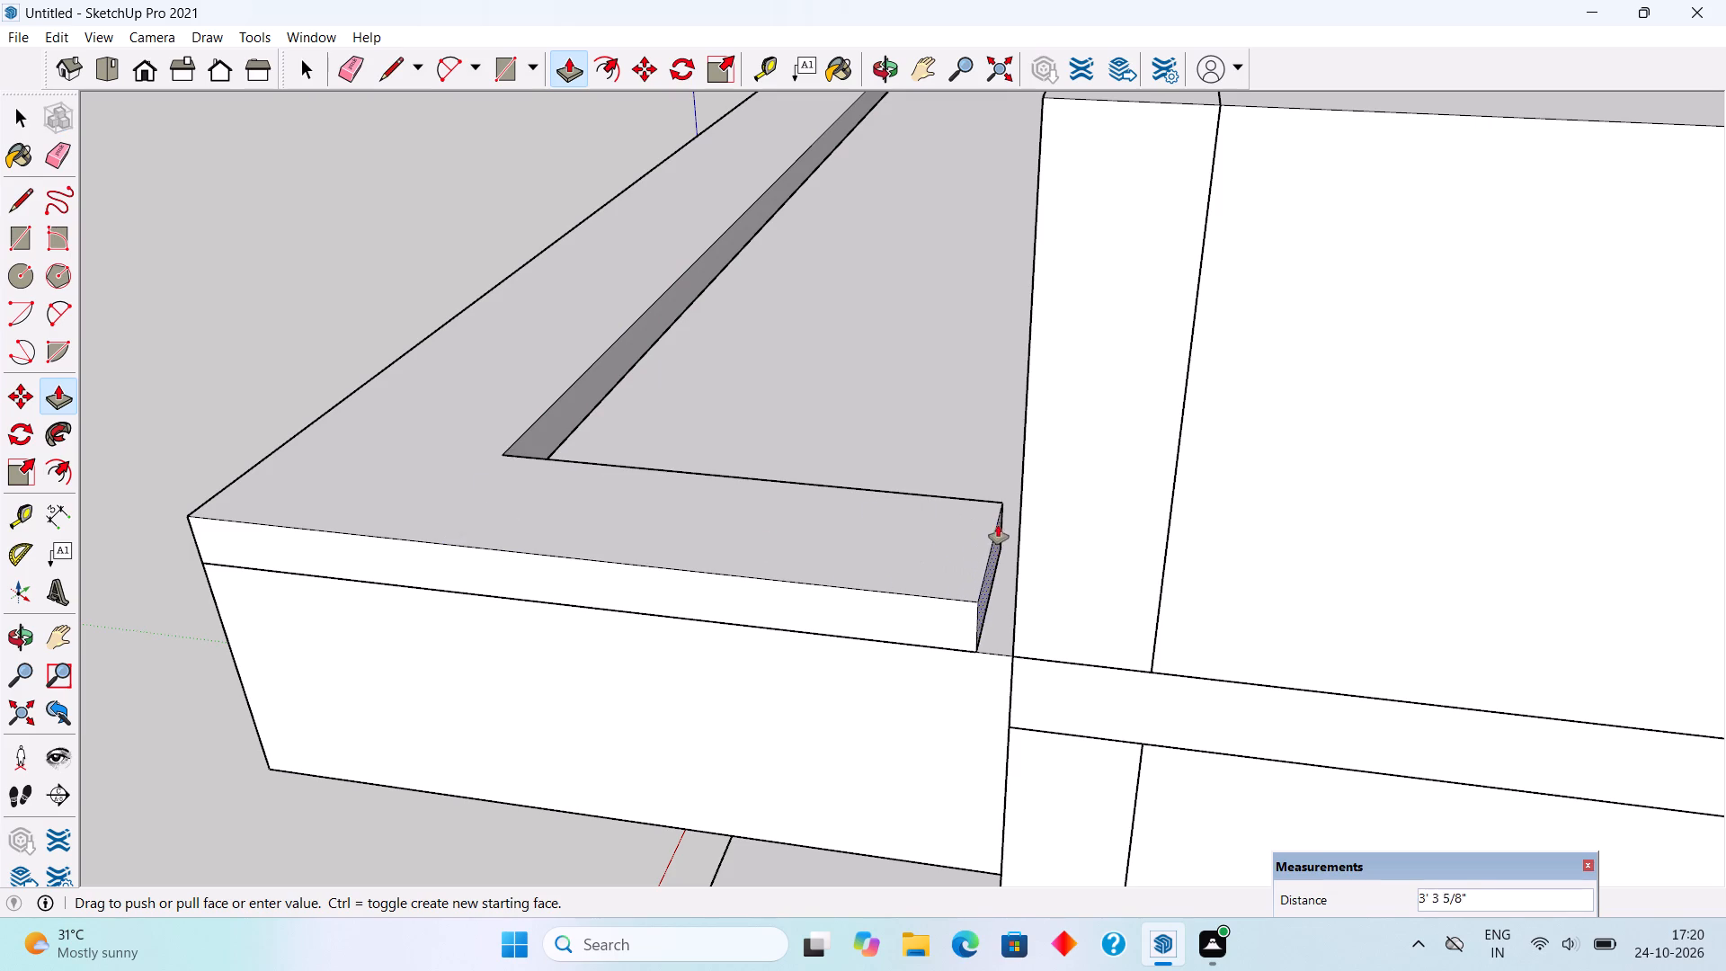
{"action": "left_click", "coordinate": [1023, 483]}
{"action": "key", "text": "space"}
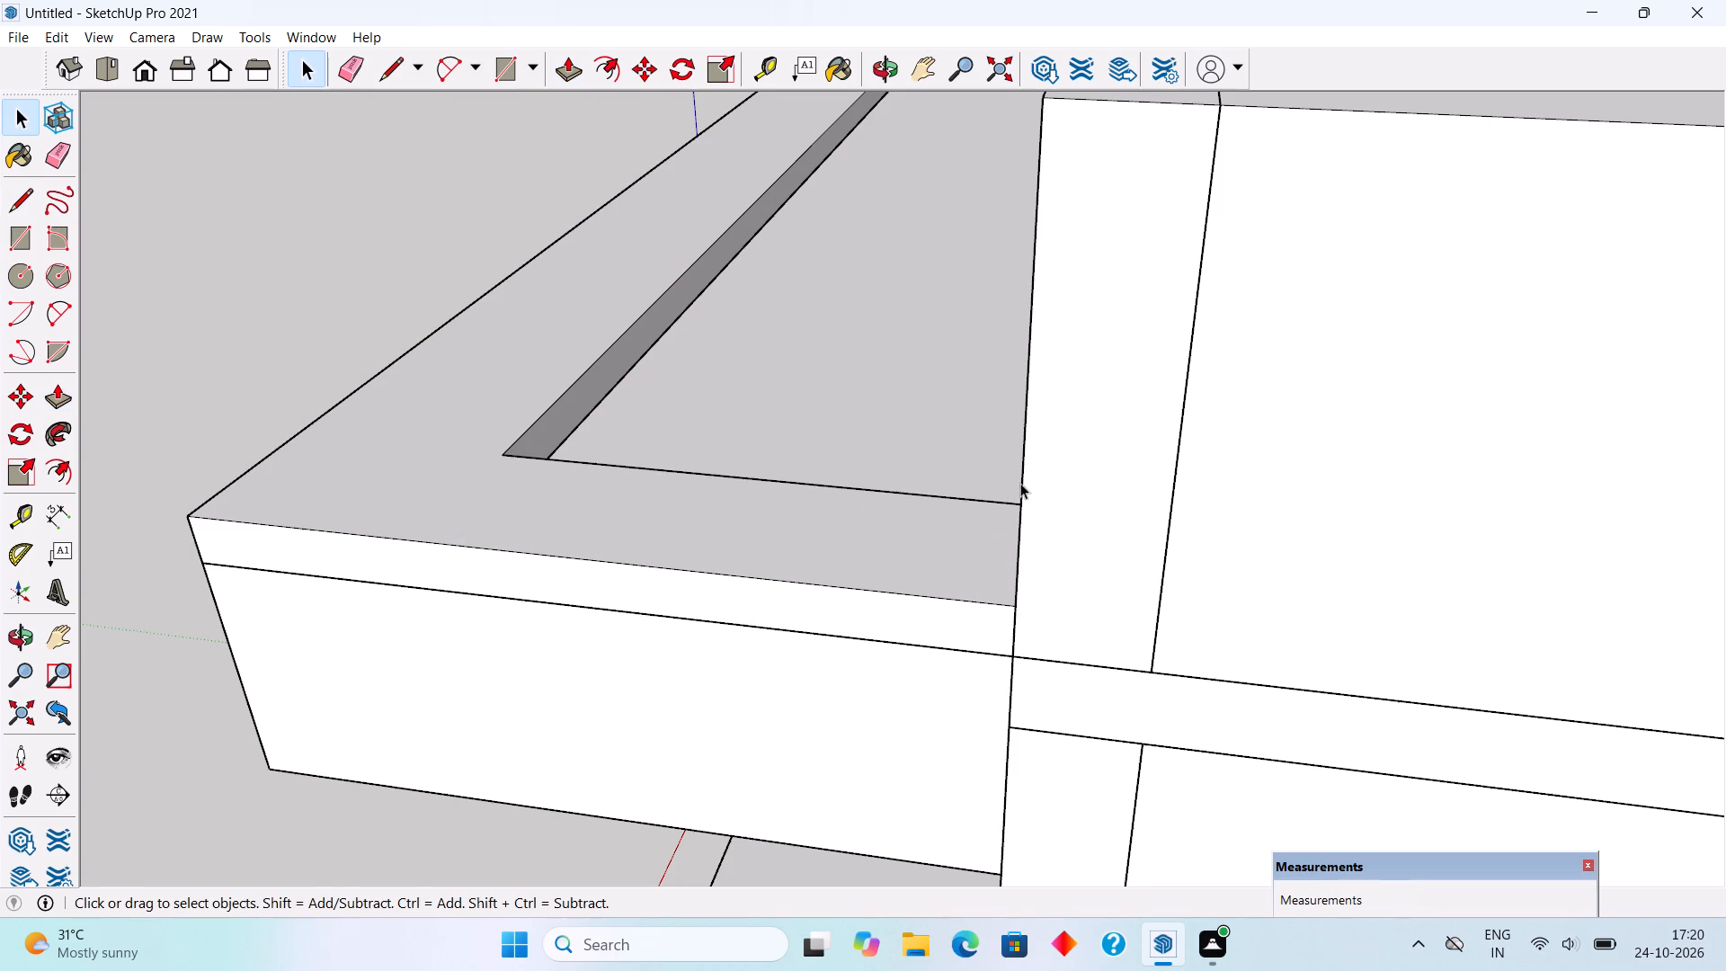
Select the whole L-shaped raised border on the upper slab and make it a group.
{"action": "scroll", "coordinate": [1019, 483], "scroll_direction": "down", "scroll_amount": 12}
{"action": "middle_click_drag", "start_coordinate": [673, 483], "coordinate": [1463, 502]}
{"action": "middle_click_drag", "start_coordinate": [1122, 443], "coordinate": [1231, 456]}
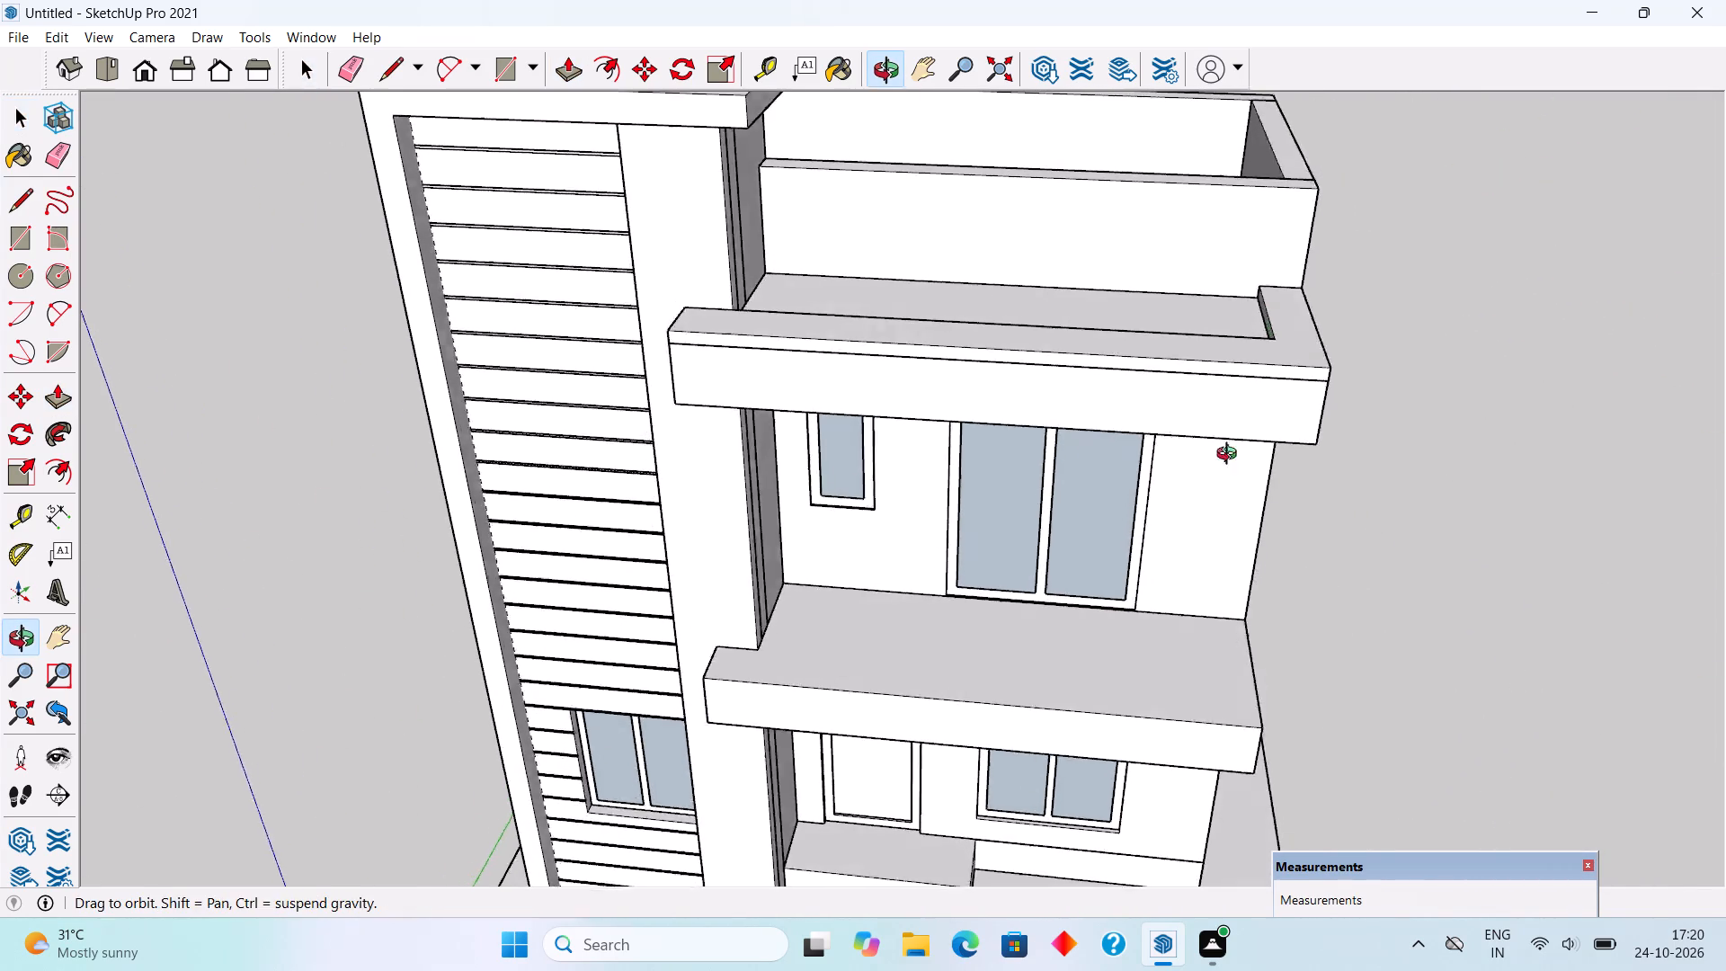
{"action": "middle_click_drag", "start_coordinate": [1231, 456], "coordinate": [1278, 459]}
{"action": "scroll", "coordinate": [966, 339], "scroll_direction": "up", "scroll_amount": 3}
{"action": "triple_click", "coordinate": [970, 347]}
{"action": "right_click", "coordinate": [970, 347]}
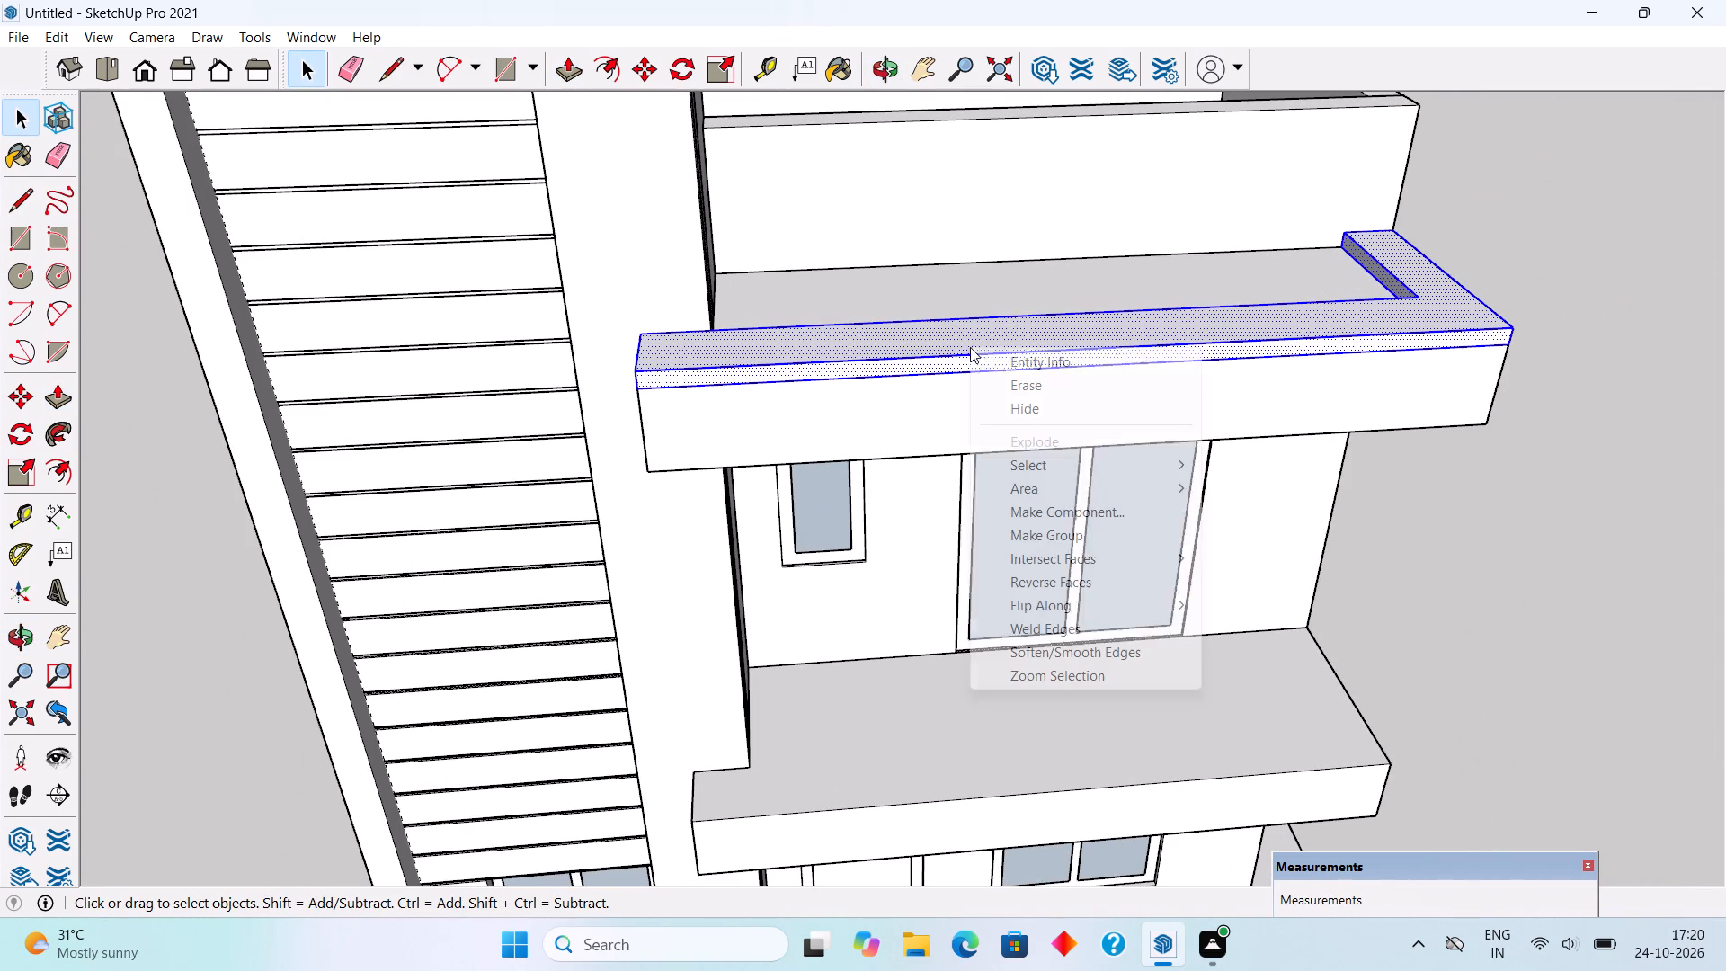
{"action": "left_click", "coordinate": [1100, 527]}
{"action": "left_click", "coordinate": [1469, 568]}
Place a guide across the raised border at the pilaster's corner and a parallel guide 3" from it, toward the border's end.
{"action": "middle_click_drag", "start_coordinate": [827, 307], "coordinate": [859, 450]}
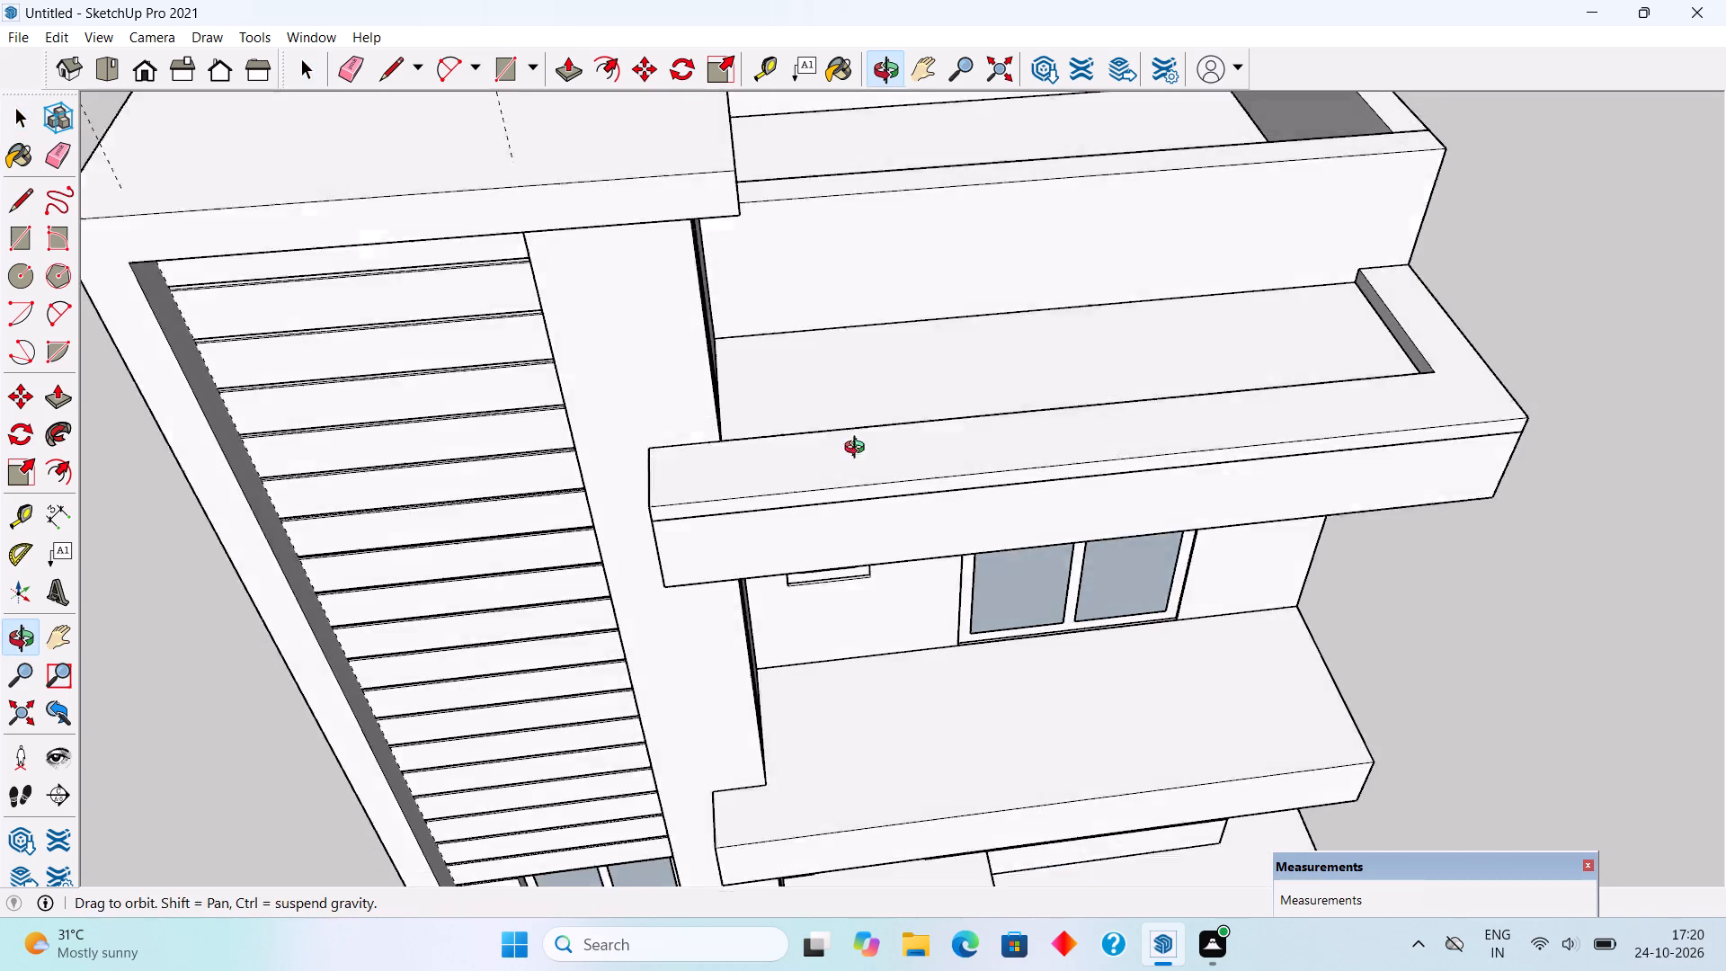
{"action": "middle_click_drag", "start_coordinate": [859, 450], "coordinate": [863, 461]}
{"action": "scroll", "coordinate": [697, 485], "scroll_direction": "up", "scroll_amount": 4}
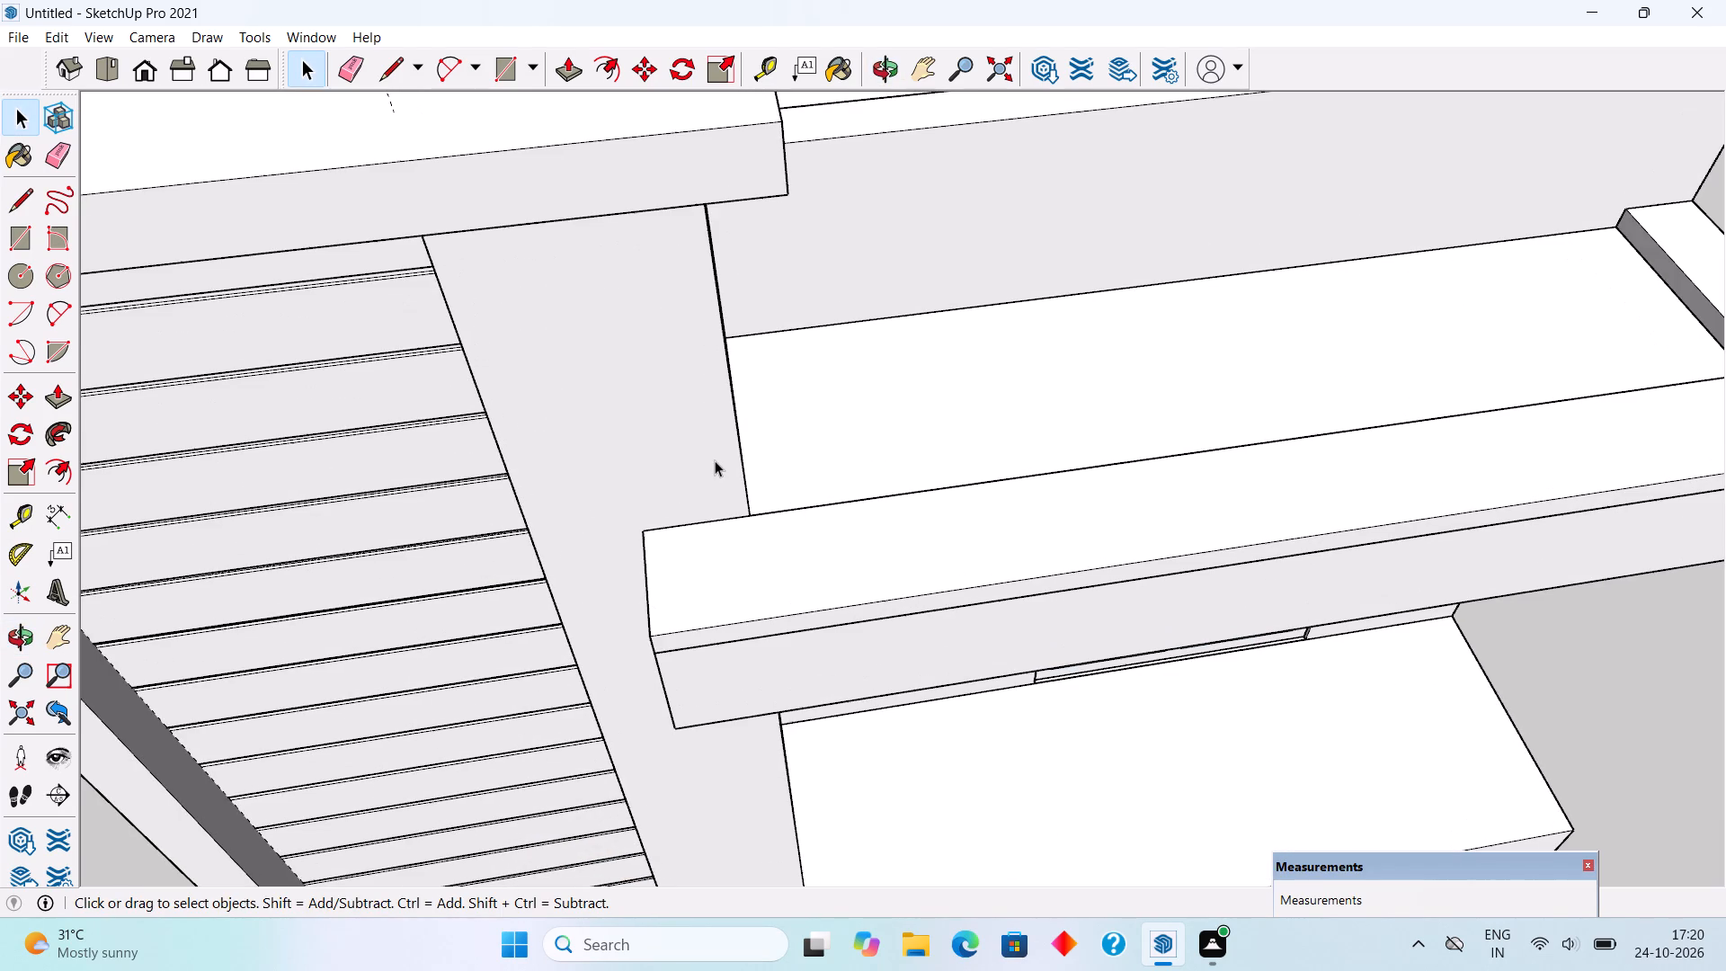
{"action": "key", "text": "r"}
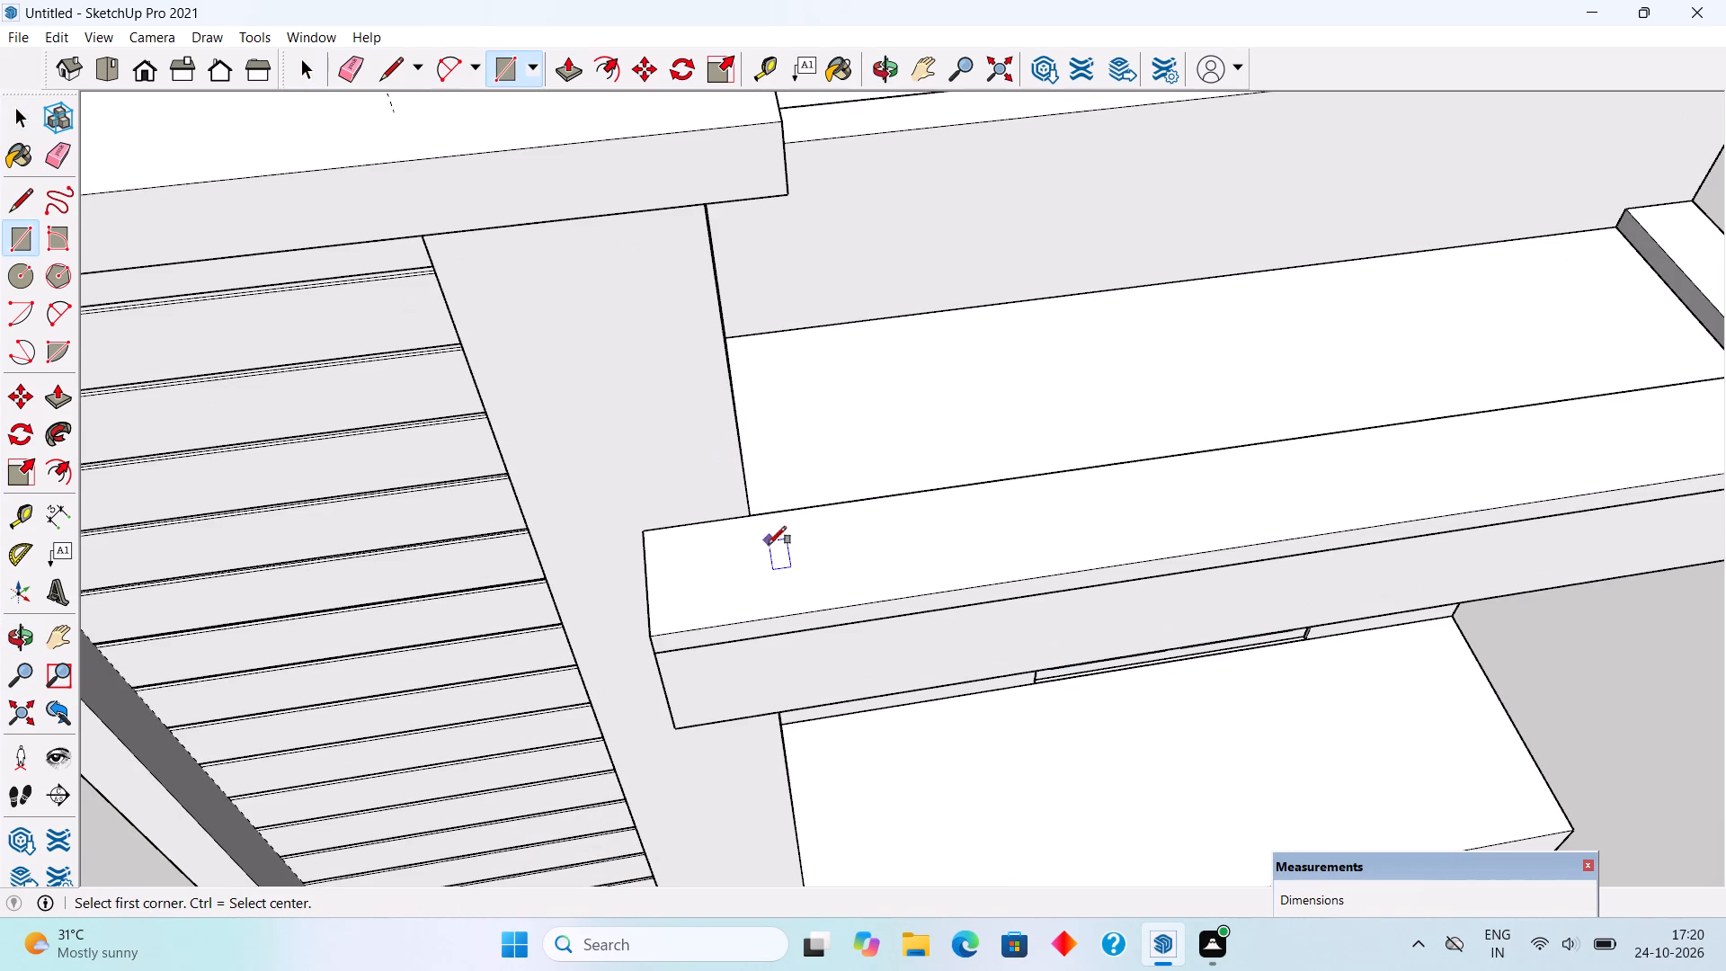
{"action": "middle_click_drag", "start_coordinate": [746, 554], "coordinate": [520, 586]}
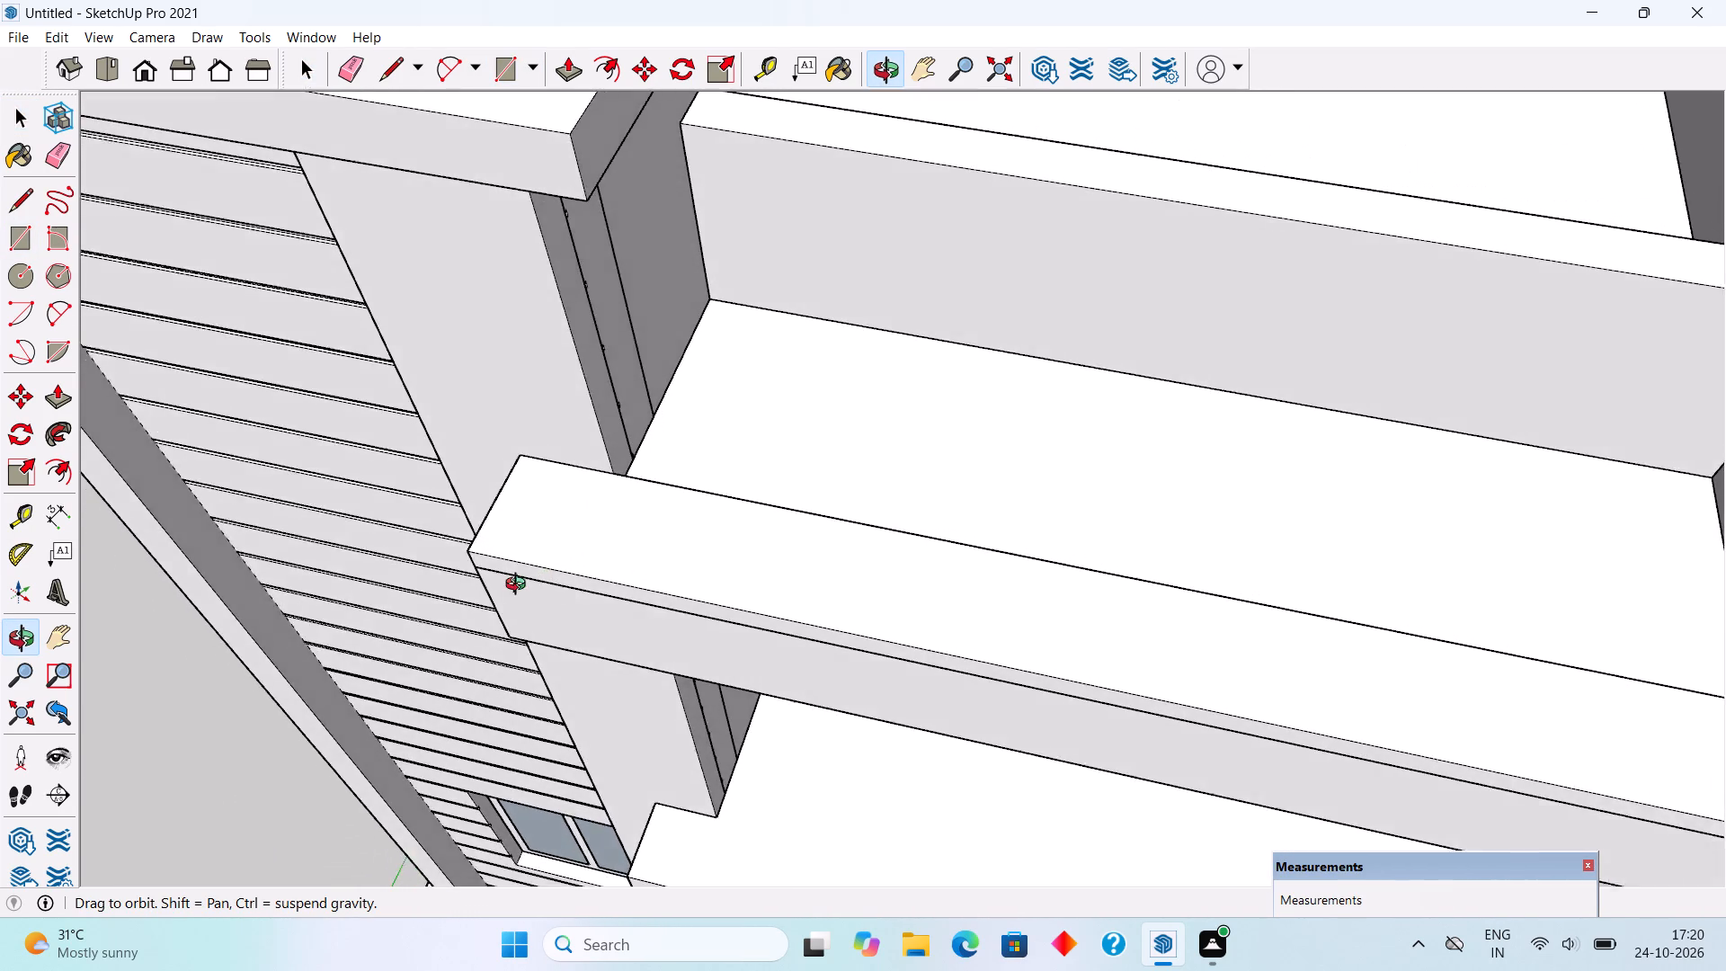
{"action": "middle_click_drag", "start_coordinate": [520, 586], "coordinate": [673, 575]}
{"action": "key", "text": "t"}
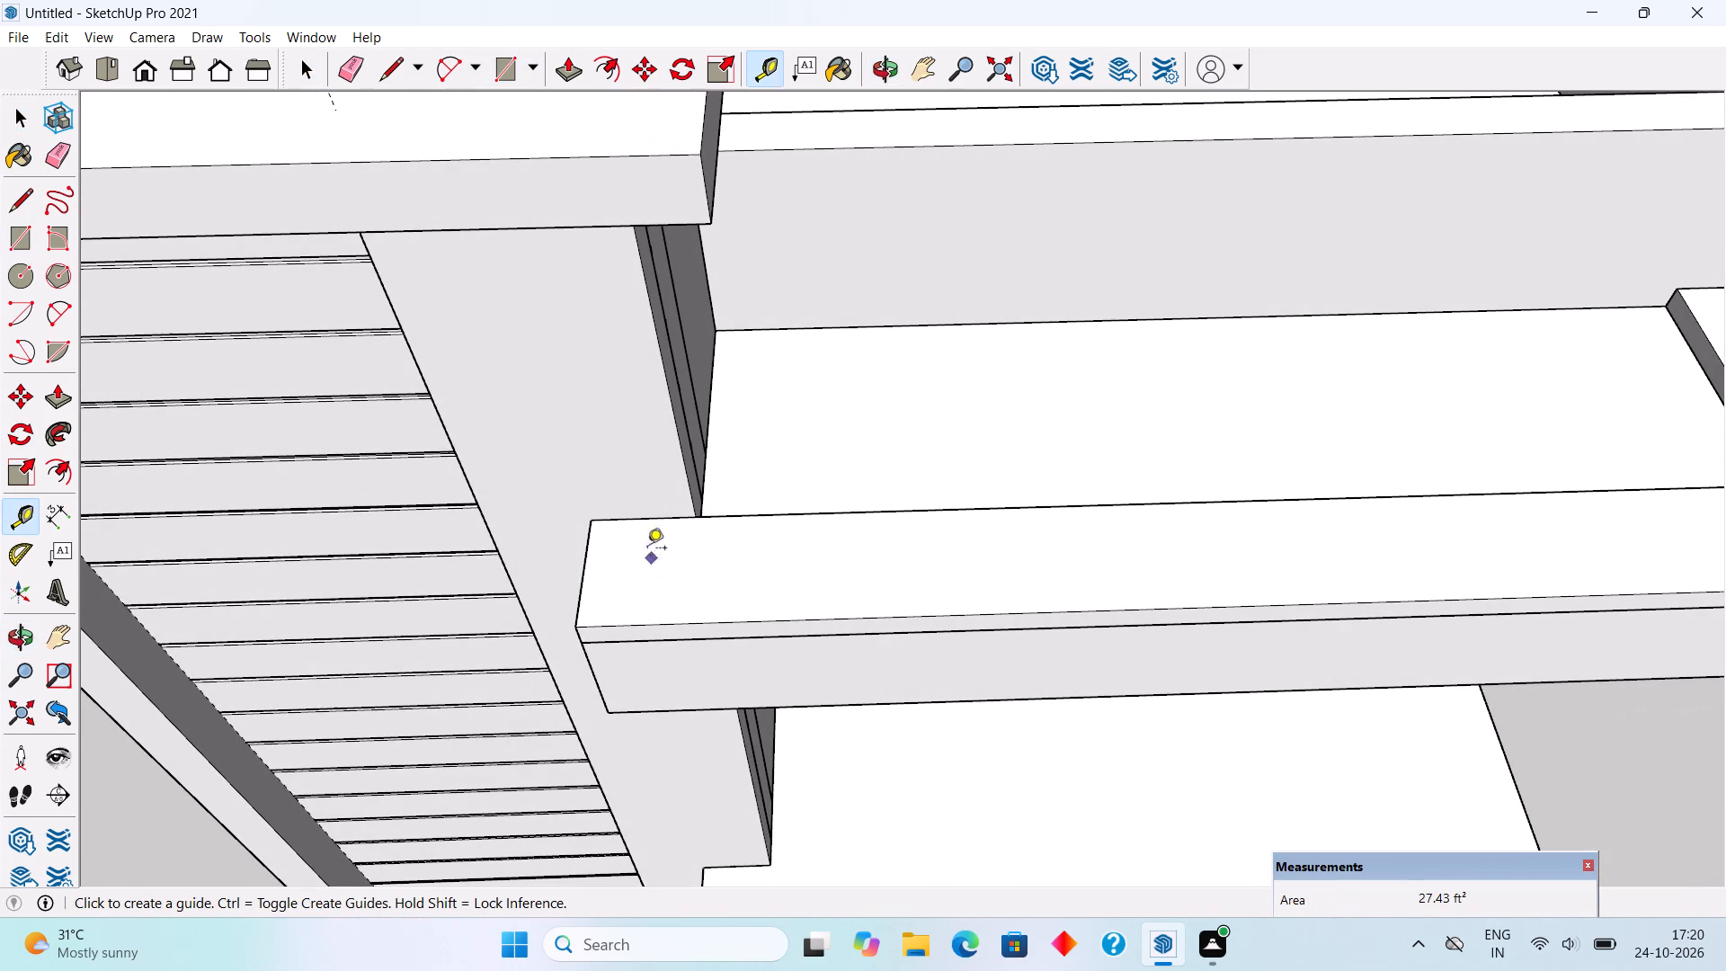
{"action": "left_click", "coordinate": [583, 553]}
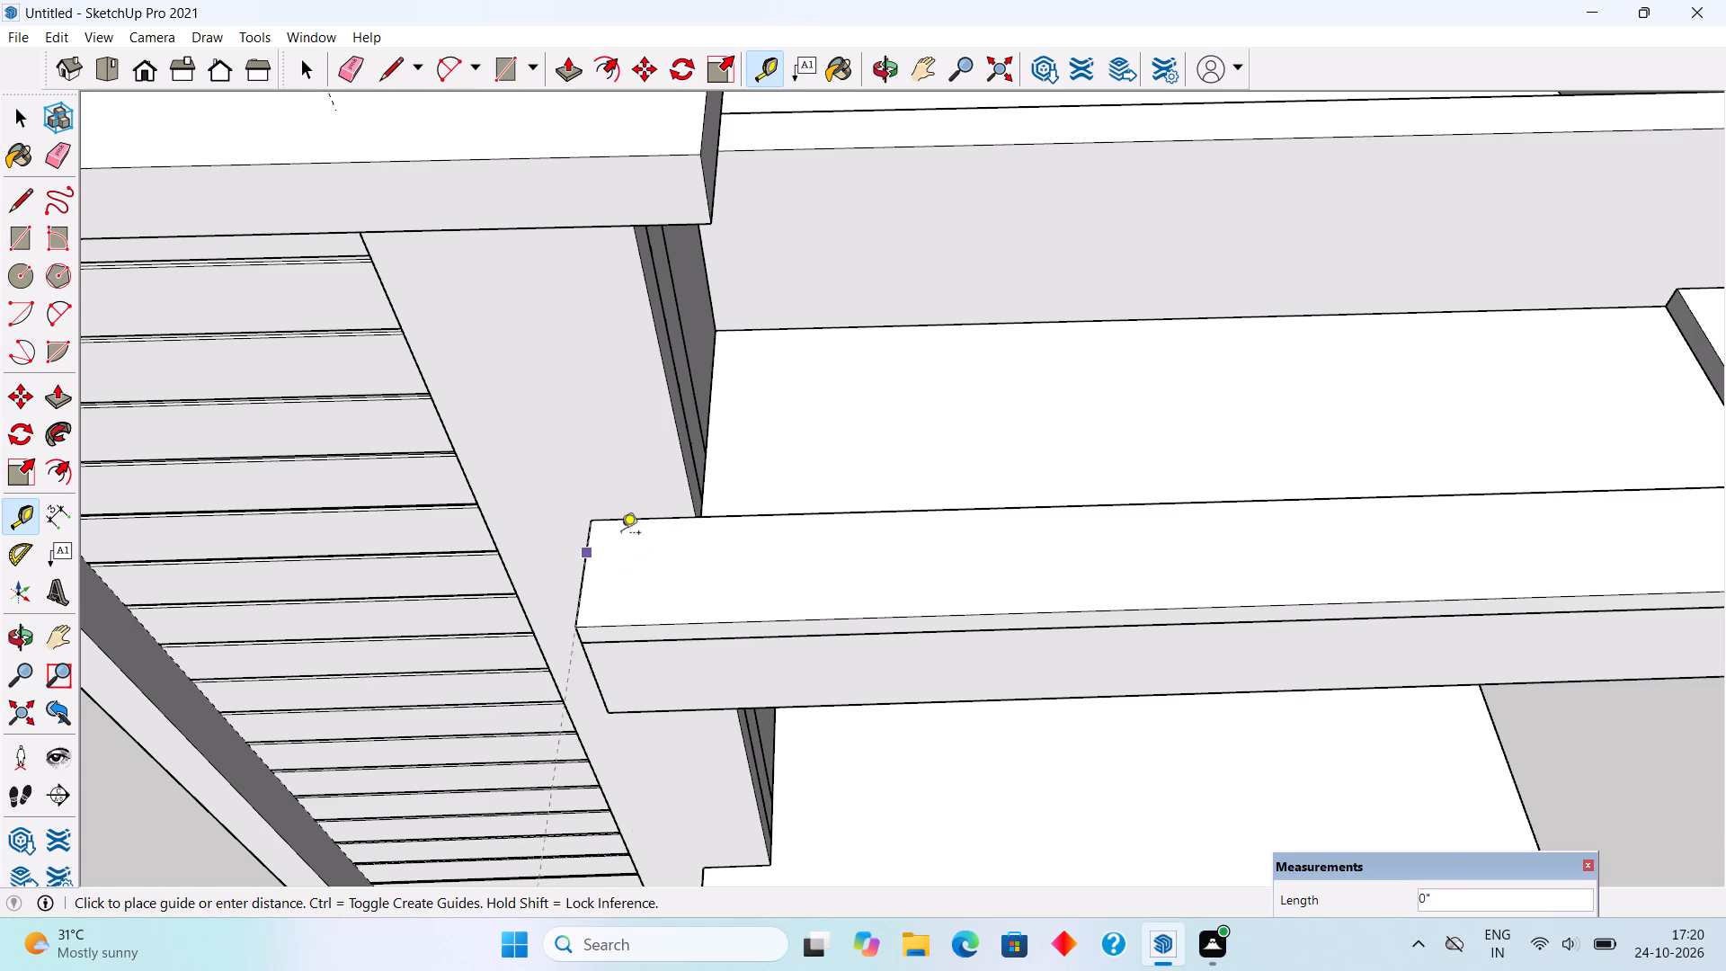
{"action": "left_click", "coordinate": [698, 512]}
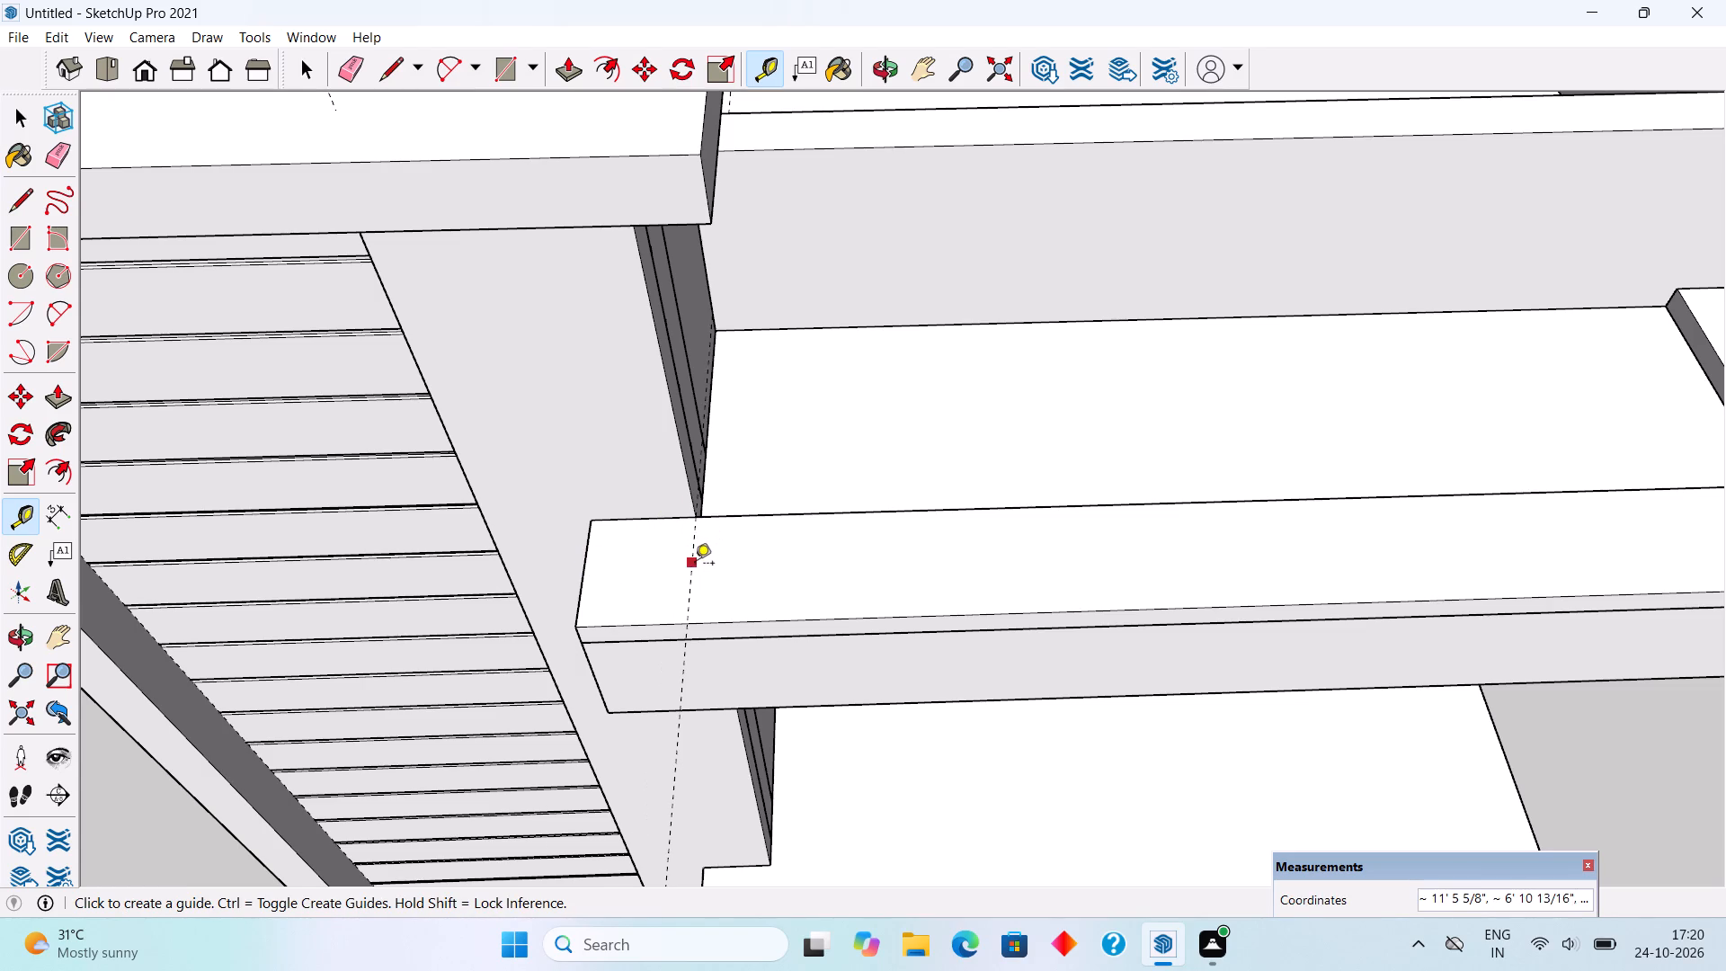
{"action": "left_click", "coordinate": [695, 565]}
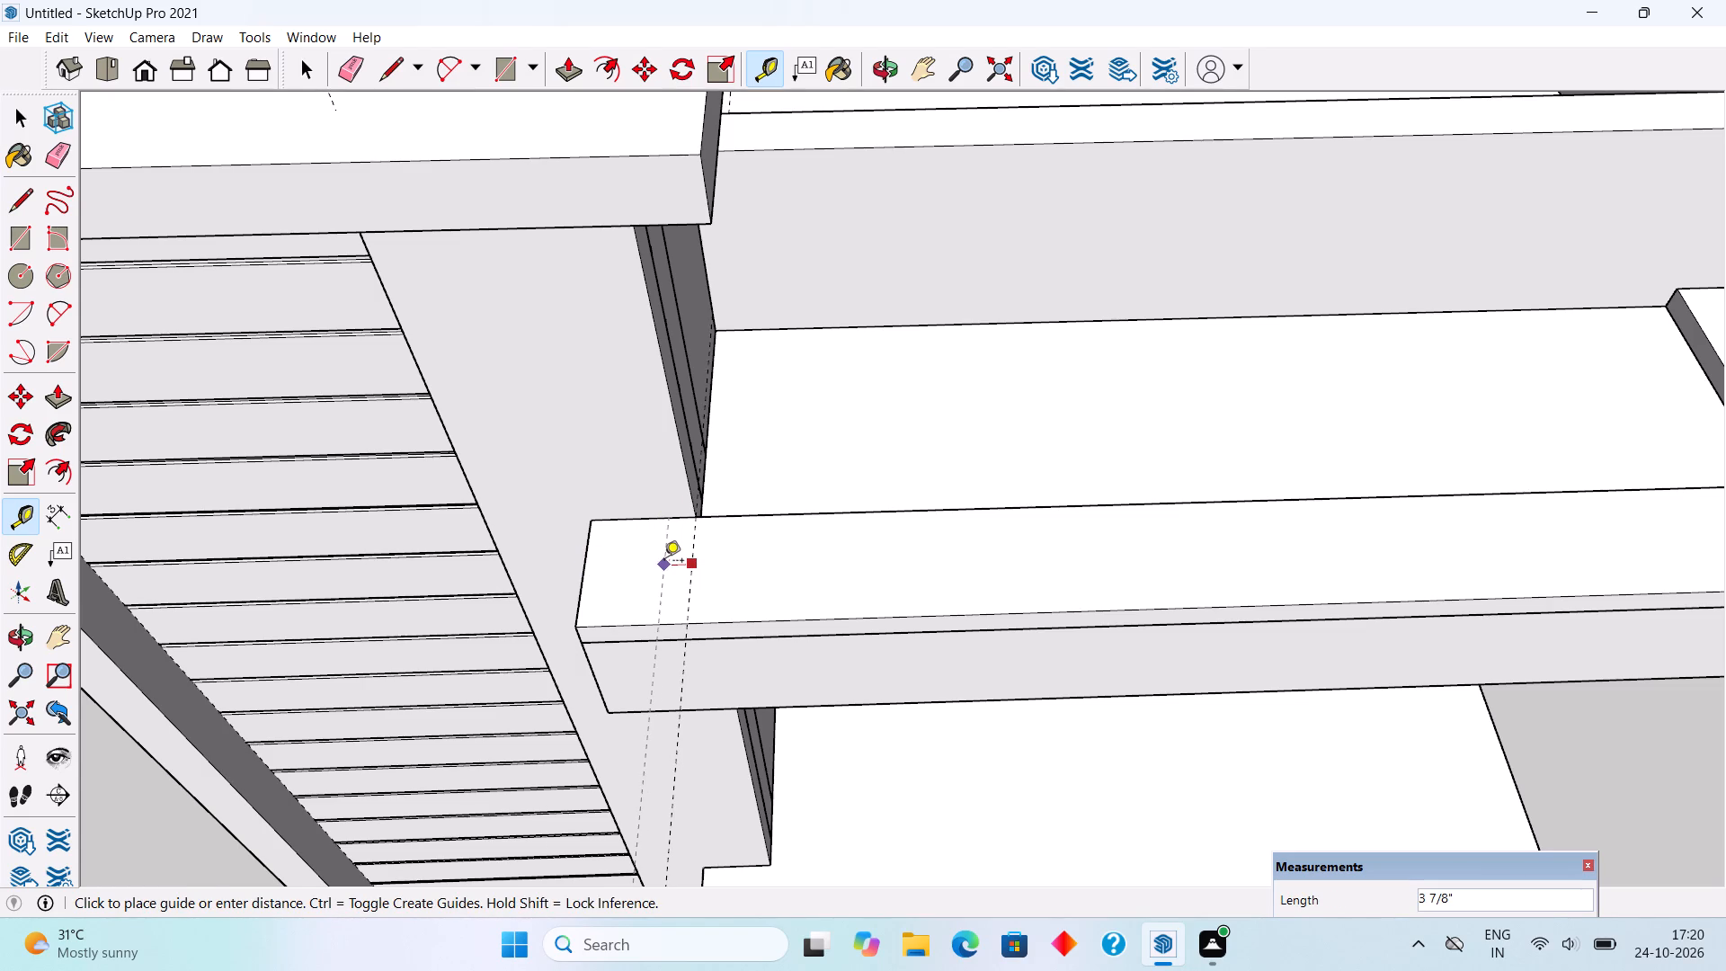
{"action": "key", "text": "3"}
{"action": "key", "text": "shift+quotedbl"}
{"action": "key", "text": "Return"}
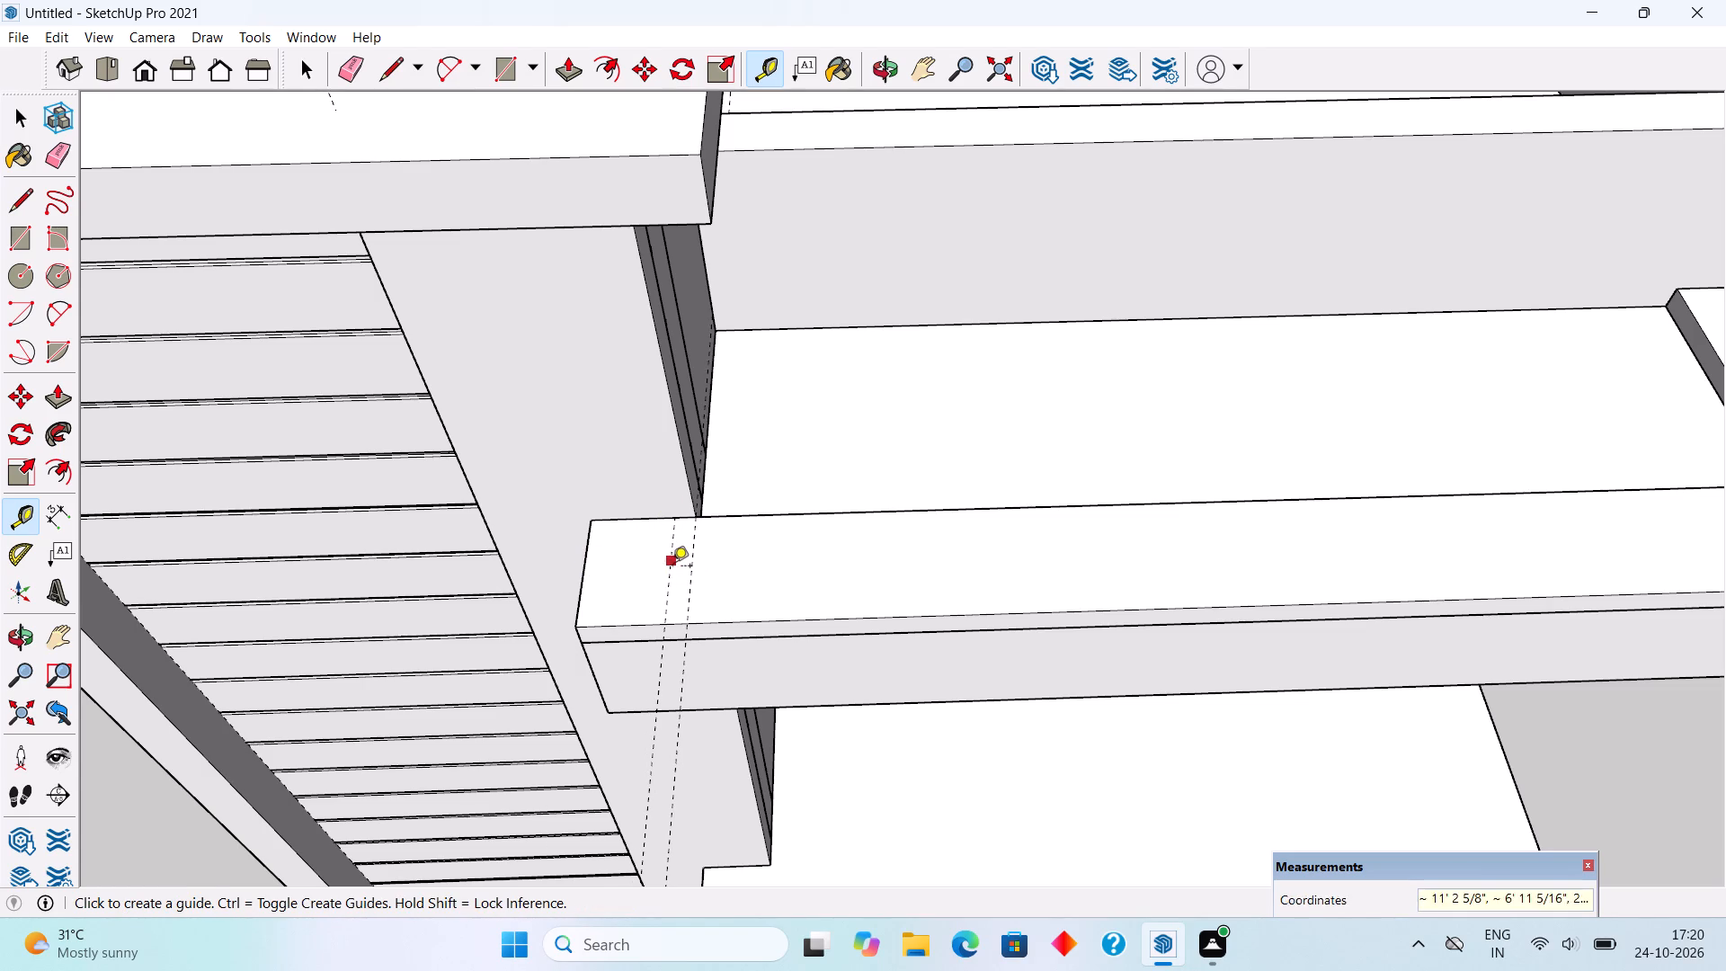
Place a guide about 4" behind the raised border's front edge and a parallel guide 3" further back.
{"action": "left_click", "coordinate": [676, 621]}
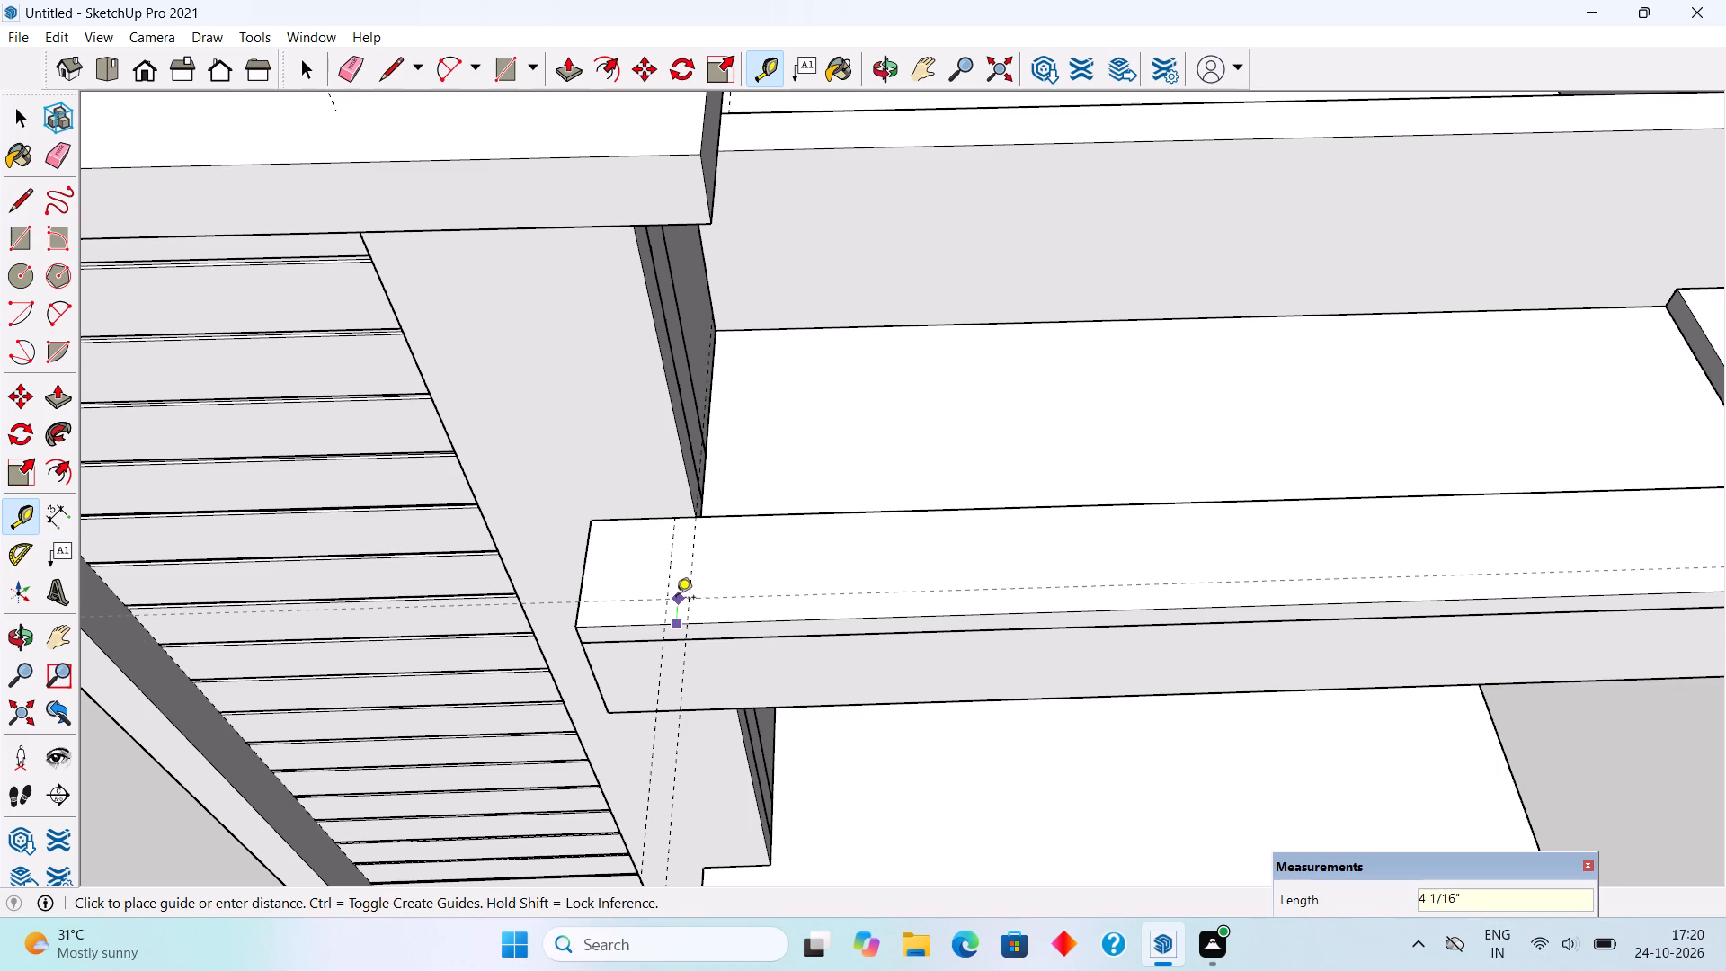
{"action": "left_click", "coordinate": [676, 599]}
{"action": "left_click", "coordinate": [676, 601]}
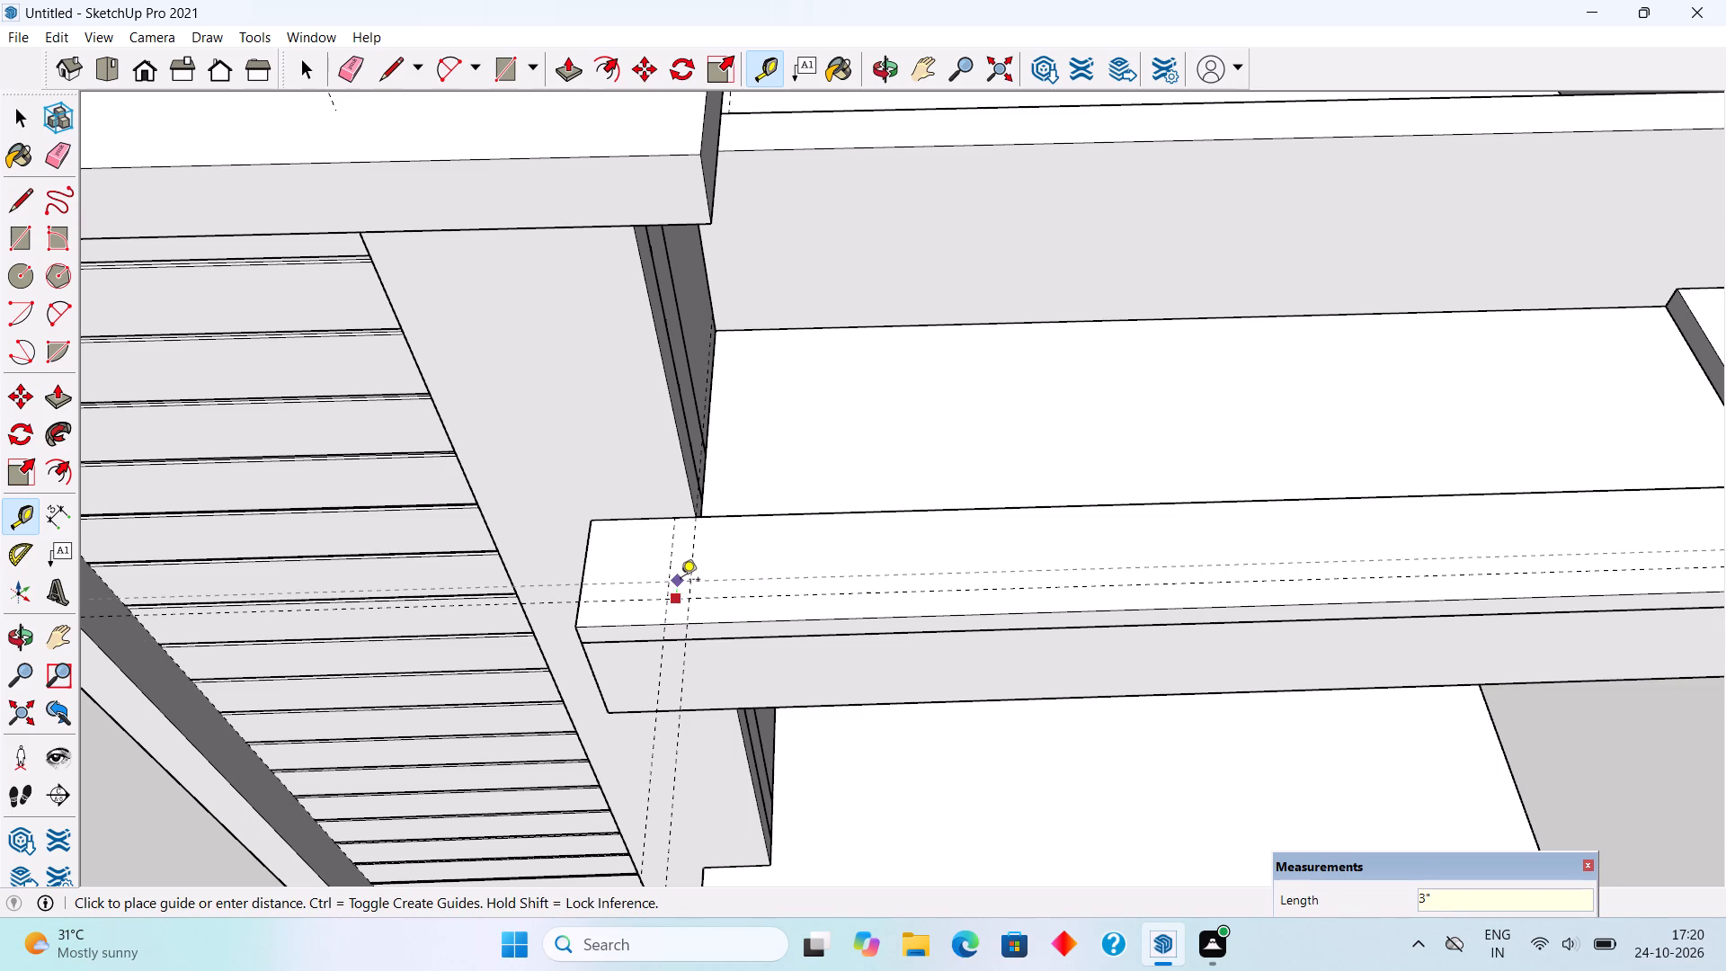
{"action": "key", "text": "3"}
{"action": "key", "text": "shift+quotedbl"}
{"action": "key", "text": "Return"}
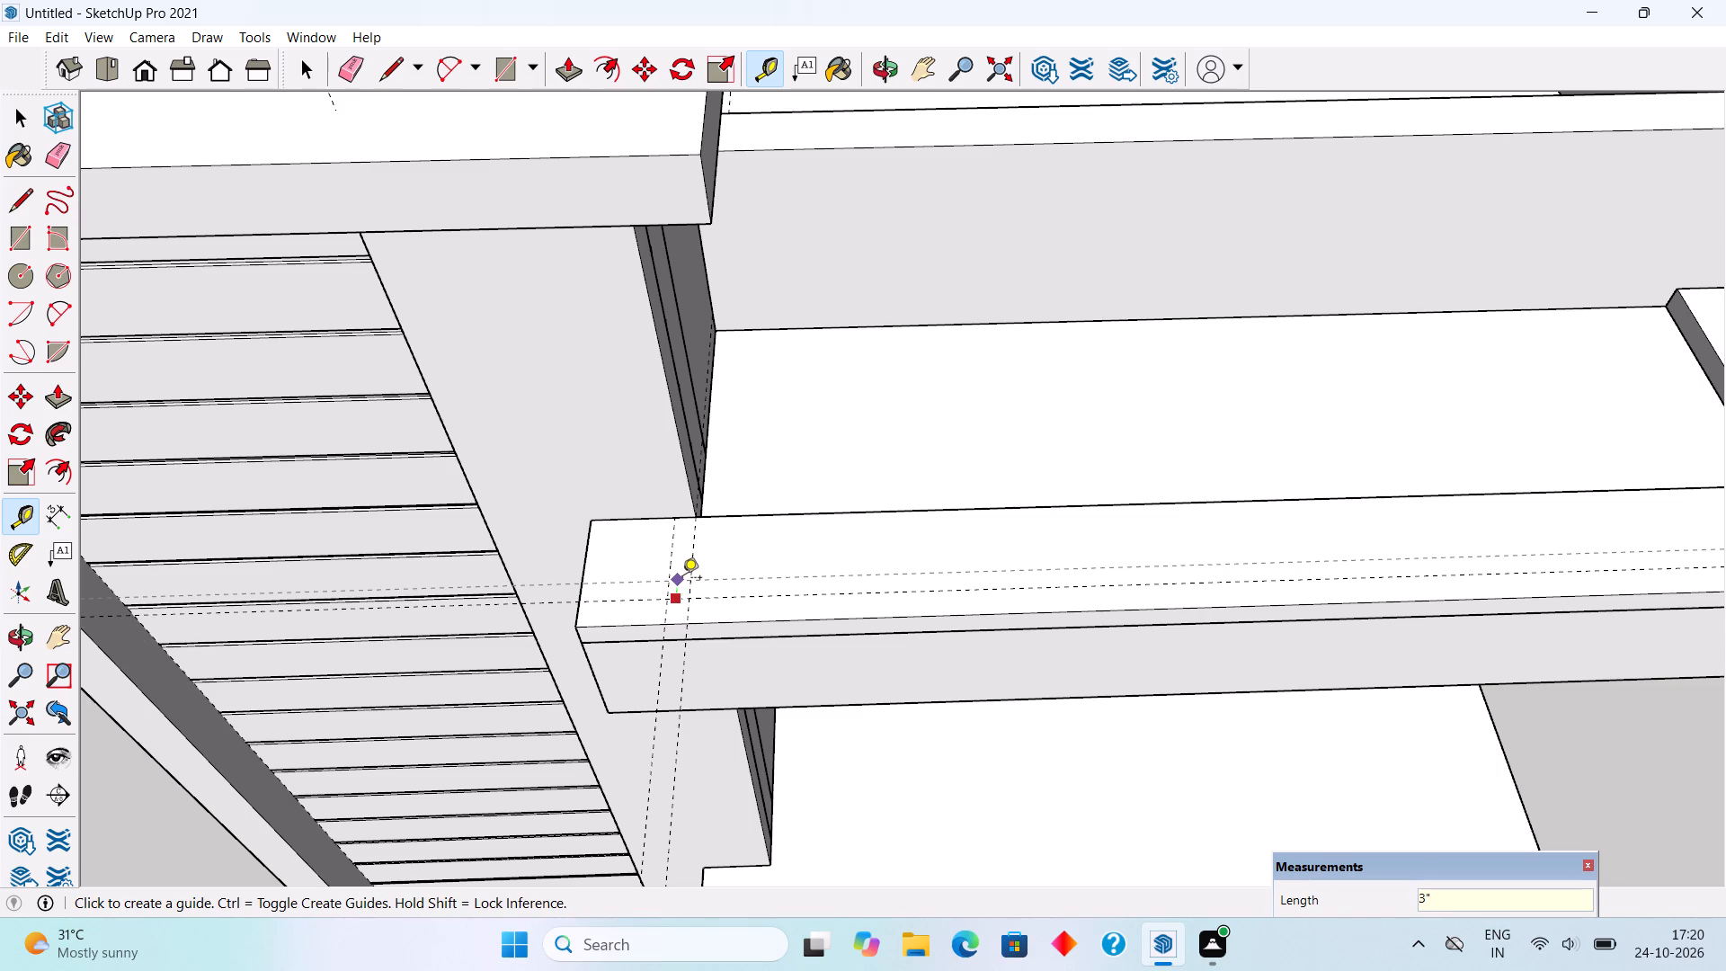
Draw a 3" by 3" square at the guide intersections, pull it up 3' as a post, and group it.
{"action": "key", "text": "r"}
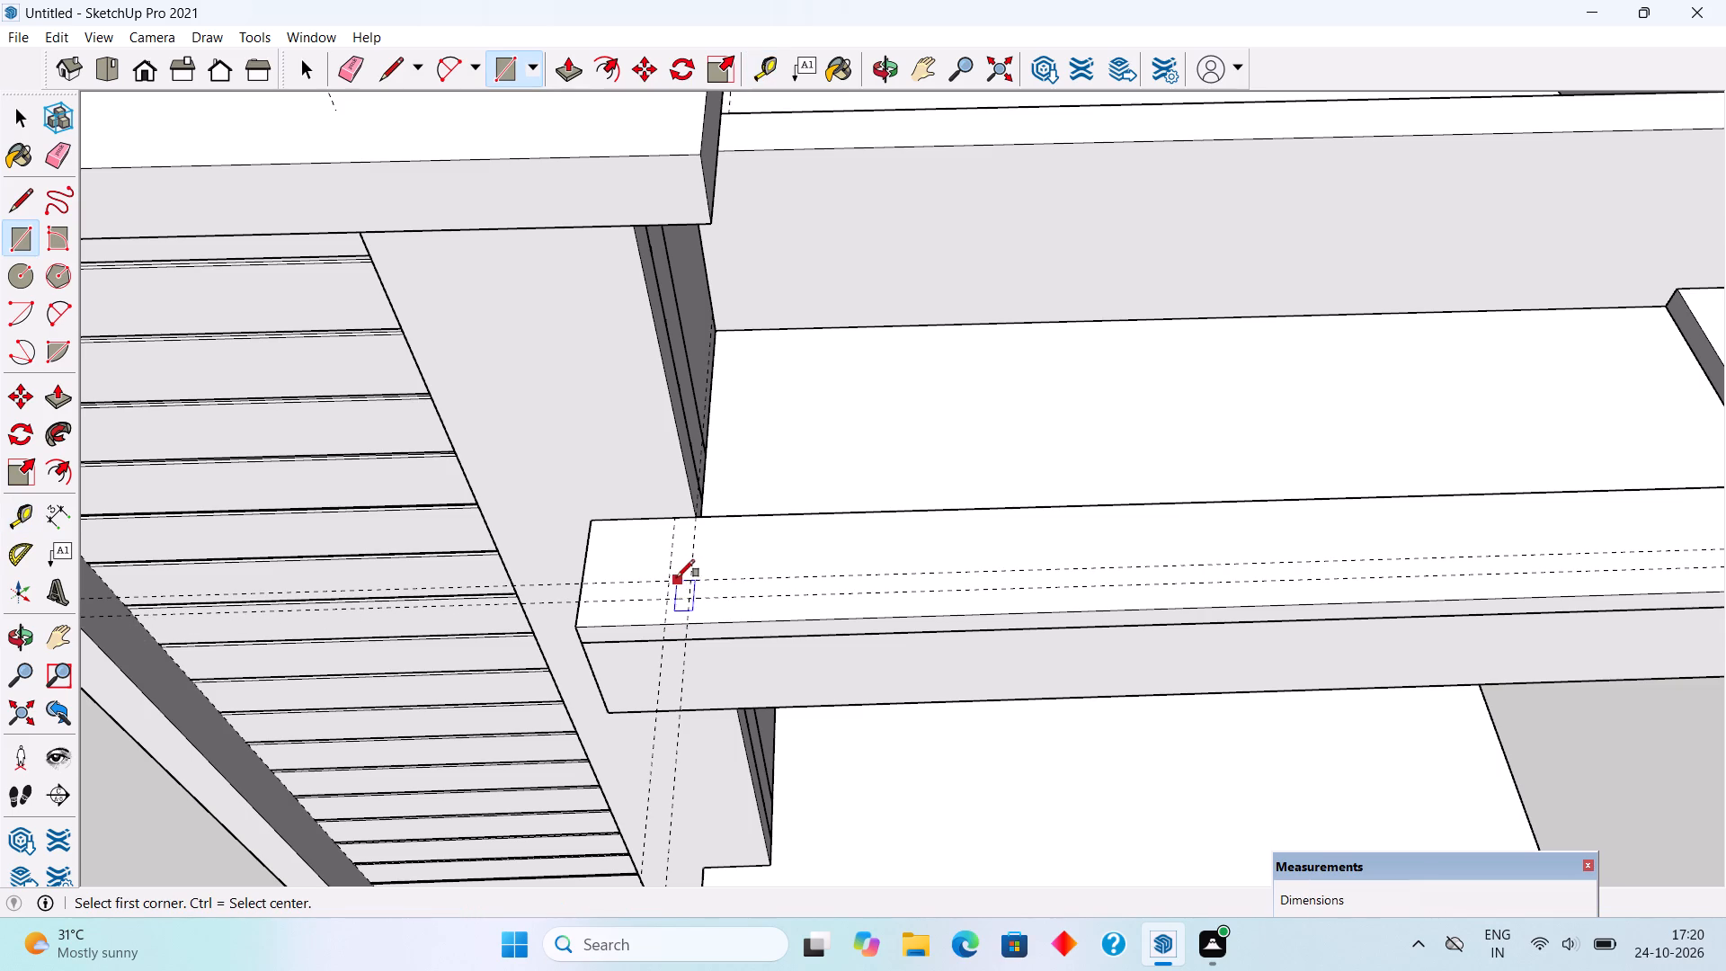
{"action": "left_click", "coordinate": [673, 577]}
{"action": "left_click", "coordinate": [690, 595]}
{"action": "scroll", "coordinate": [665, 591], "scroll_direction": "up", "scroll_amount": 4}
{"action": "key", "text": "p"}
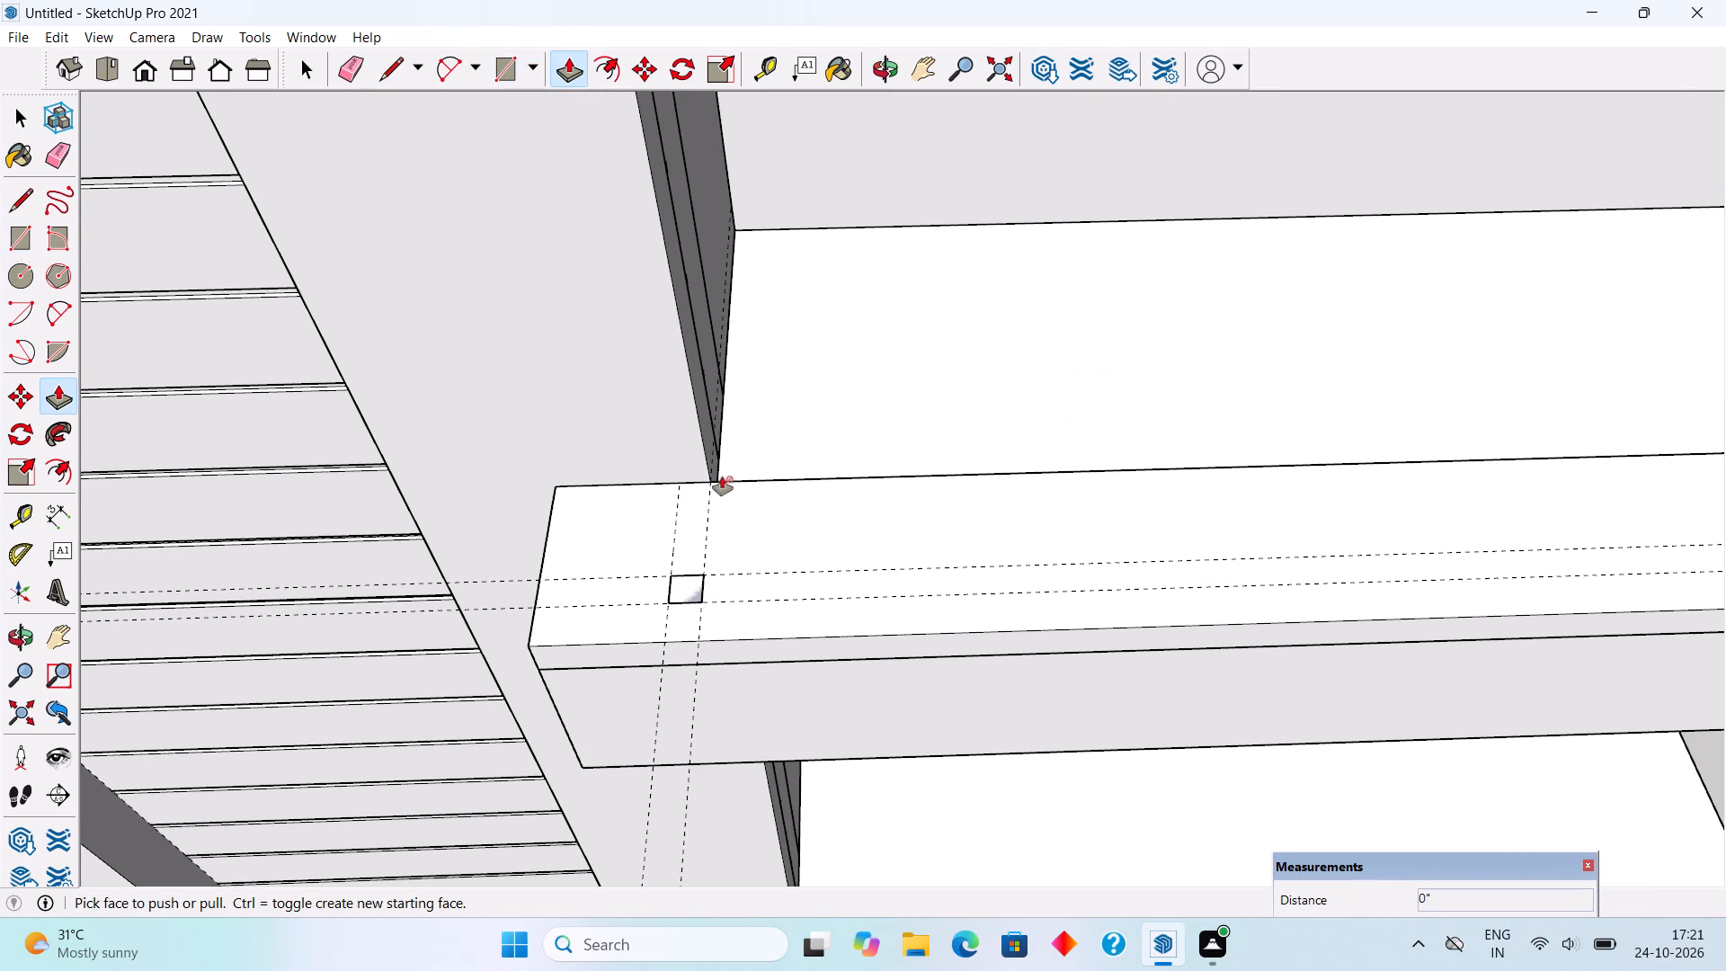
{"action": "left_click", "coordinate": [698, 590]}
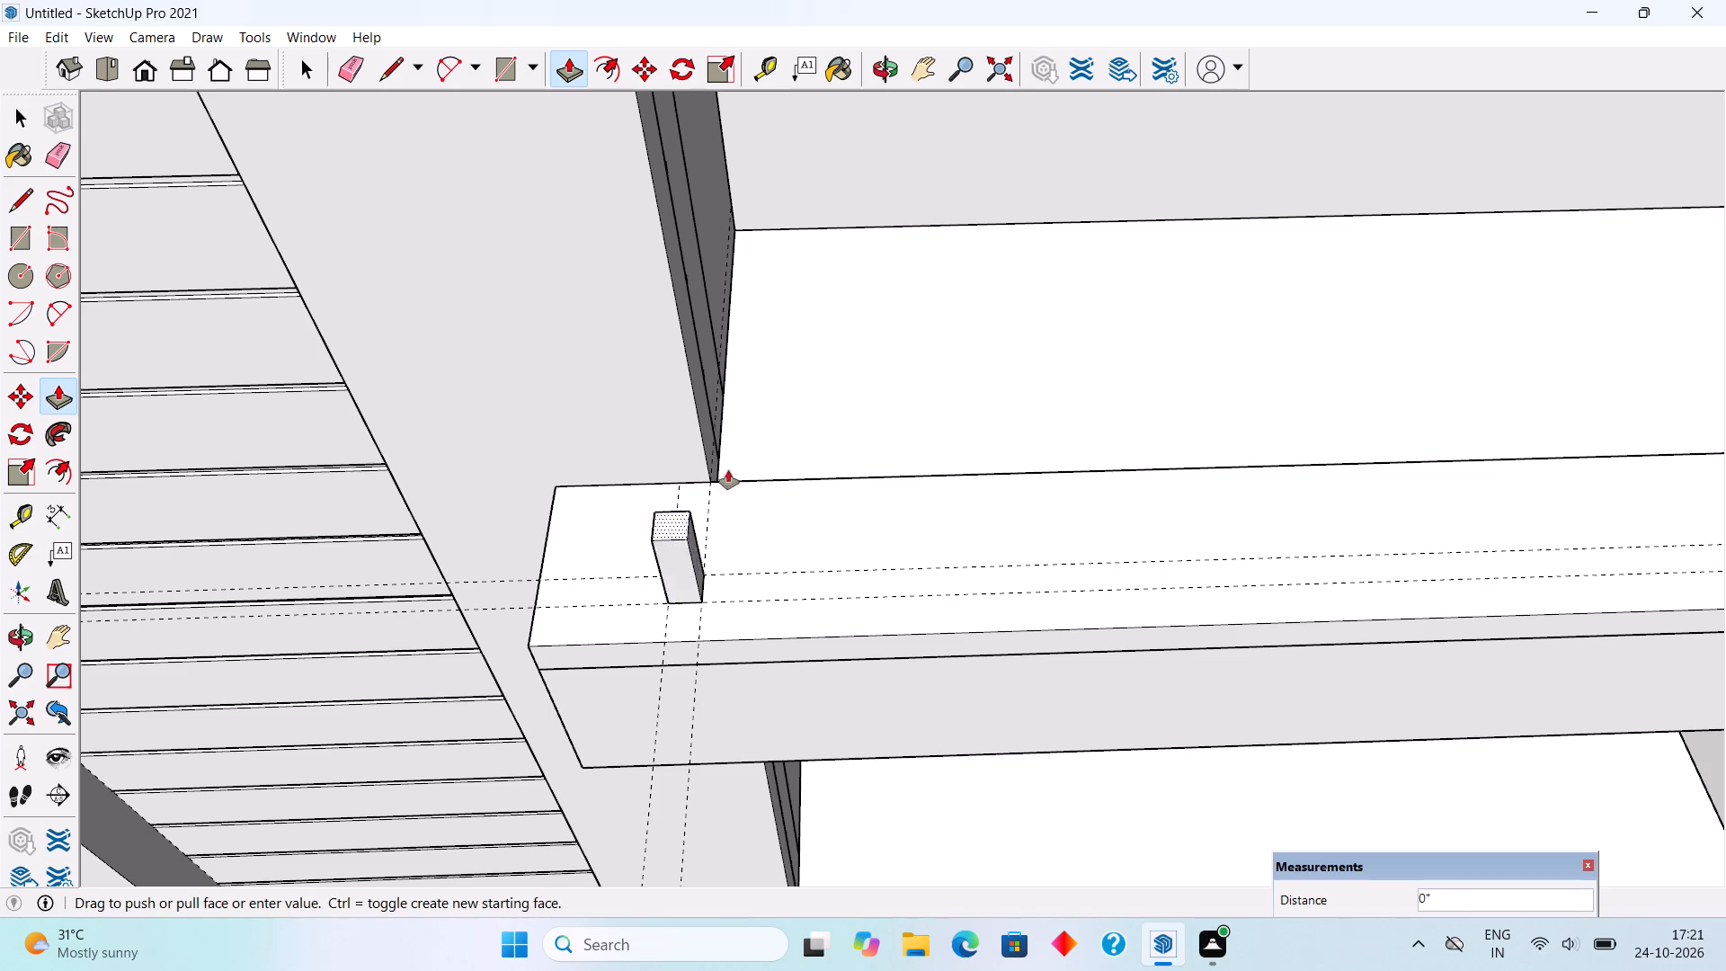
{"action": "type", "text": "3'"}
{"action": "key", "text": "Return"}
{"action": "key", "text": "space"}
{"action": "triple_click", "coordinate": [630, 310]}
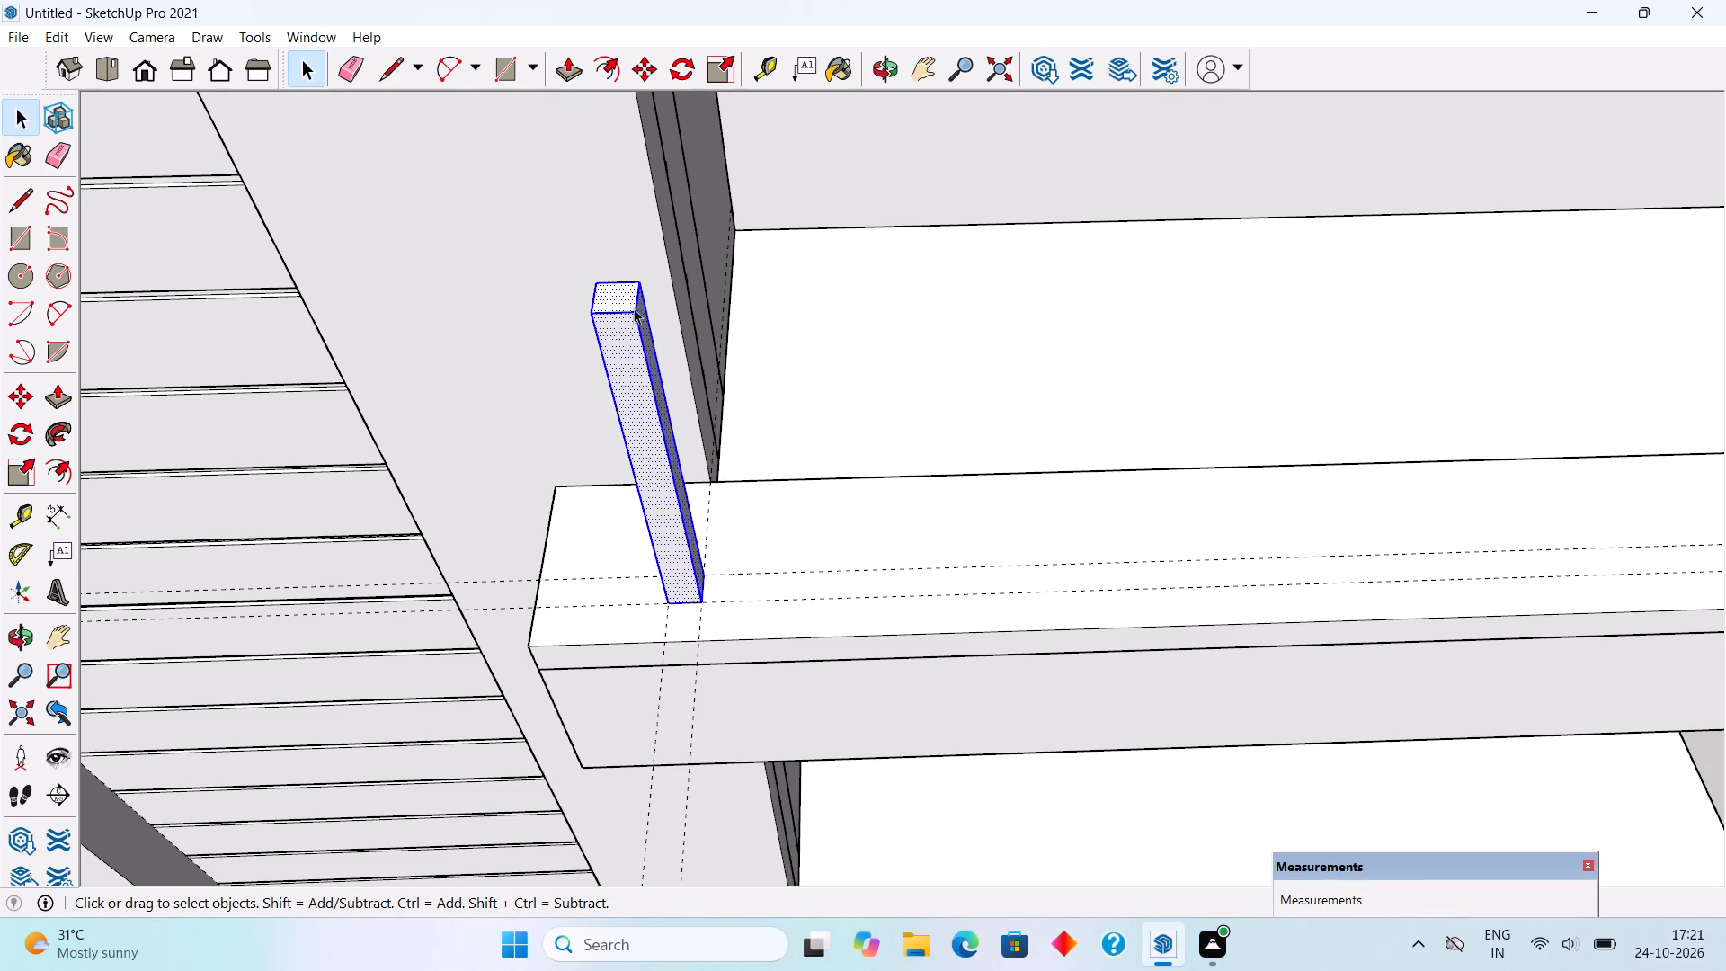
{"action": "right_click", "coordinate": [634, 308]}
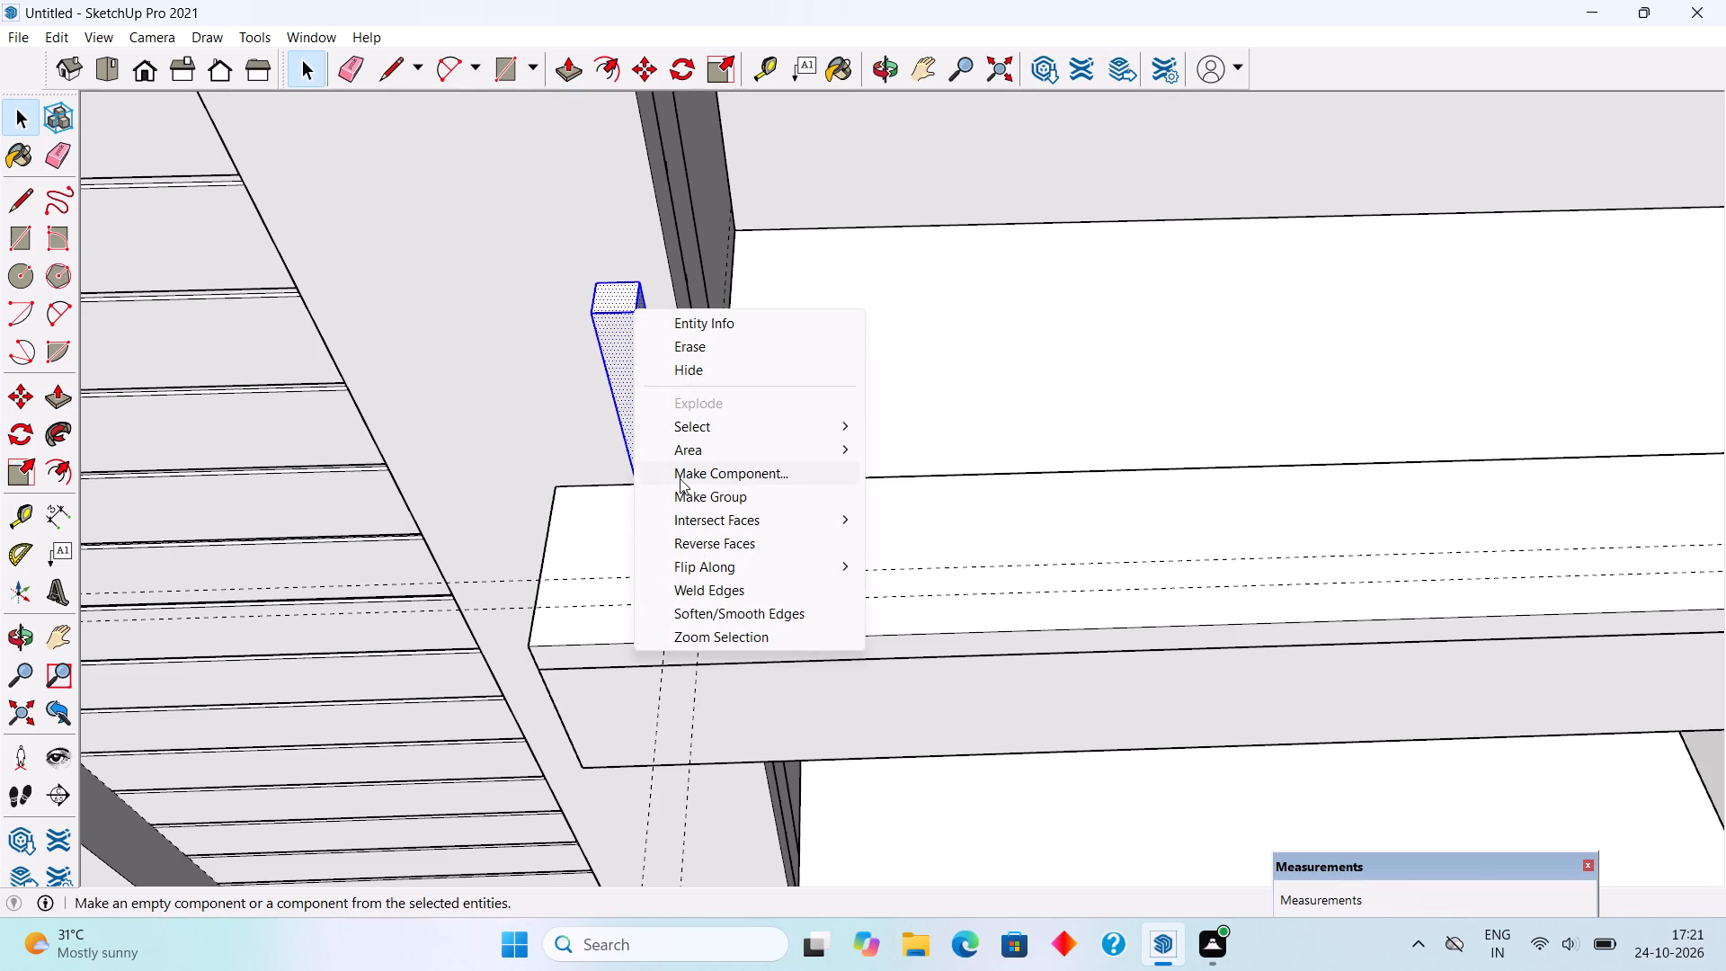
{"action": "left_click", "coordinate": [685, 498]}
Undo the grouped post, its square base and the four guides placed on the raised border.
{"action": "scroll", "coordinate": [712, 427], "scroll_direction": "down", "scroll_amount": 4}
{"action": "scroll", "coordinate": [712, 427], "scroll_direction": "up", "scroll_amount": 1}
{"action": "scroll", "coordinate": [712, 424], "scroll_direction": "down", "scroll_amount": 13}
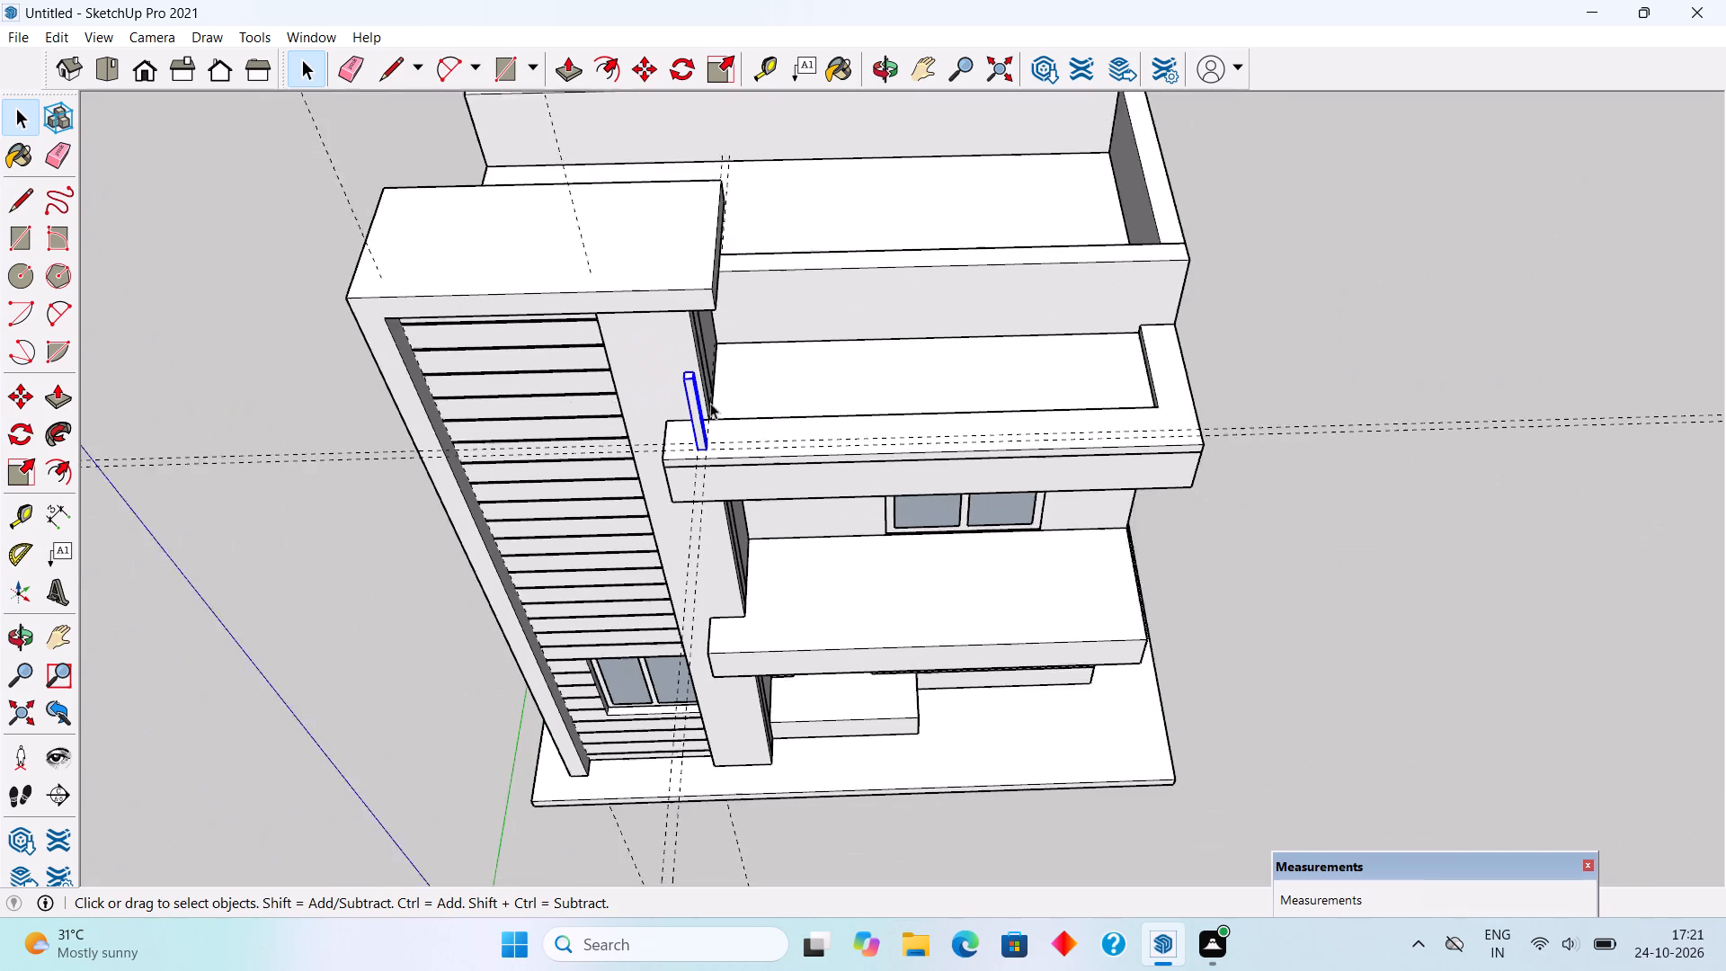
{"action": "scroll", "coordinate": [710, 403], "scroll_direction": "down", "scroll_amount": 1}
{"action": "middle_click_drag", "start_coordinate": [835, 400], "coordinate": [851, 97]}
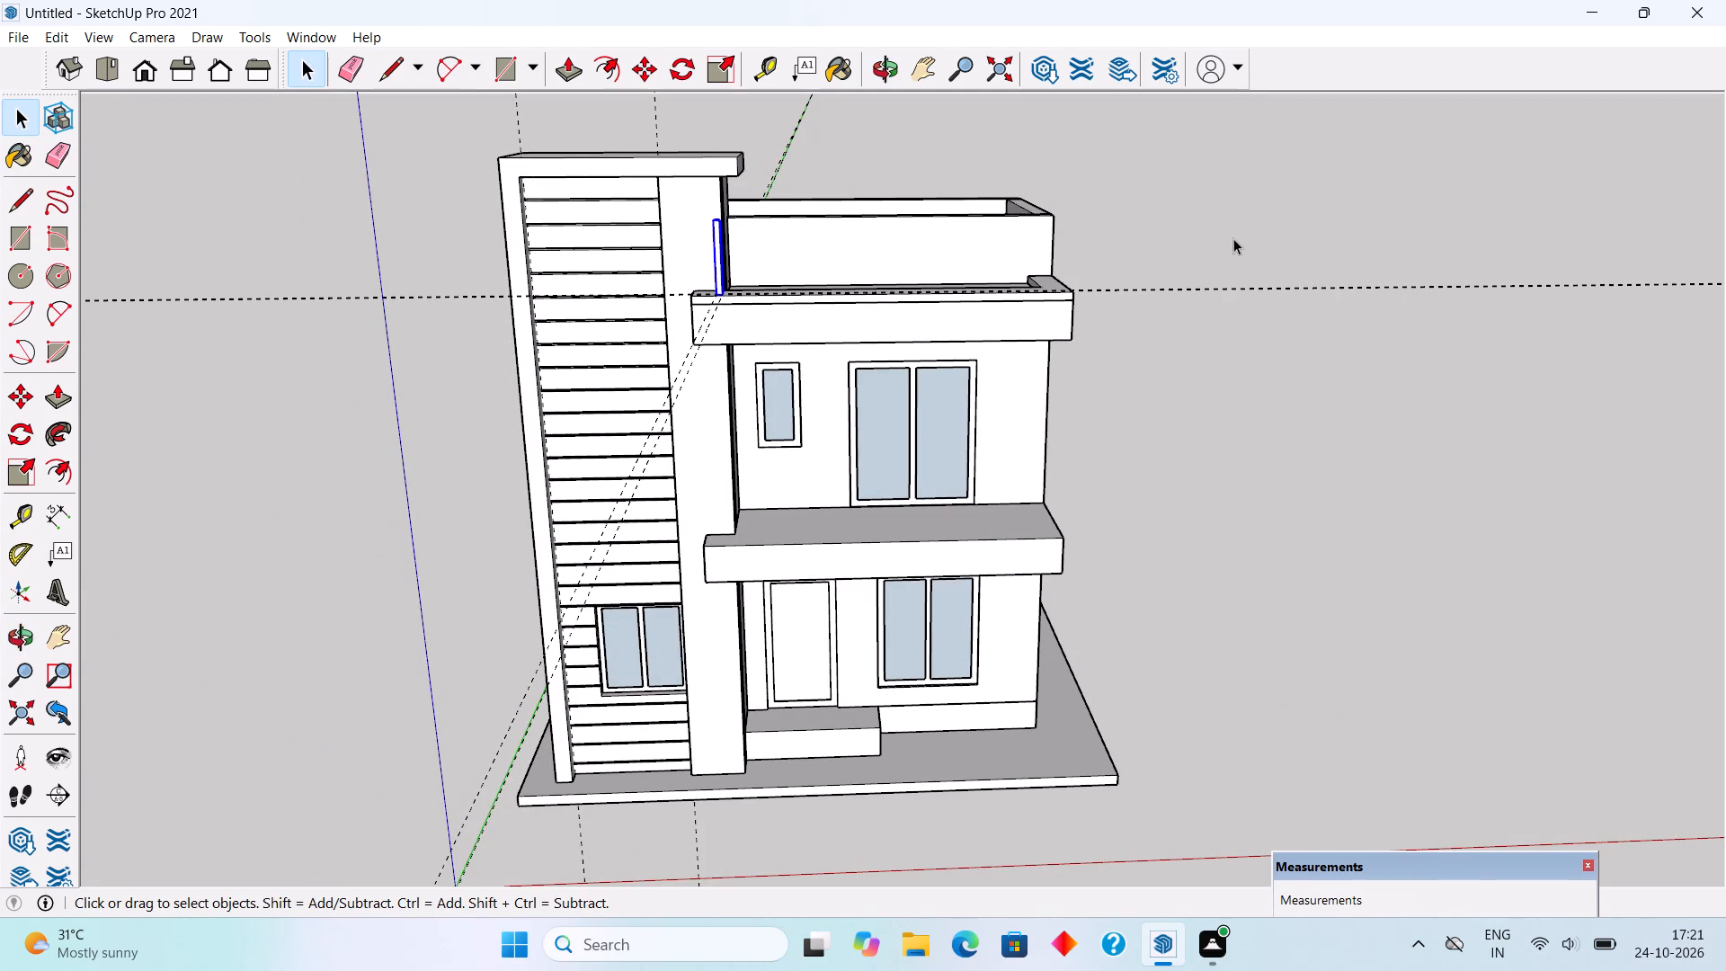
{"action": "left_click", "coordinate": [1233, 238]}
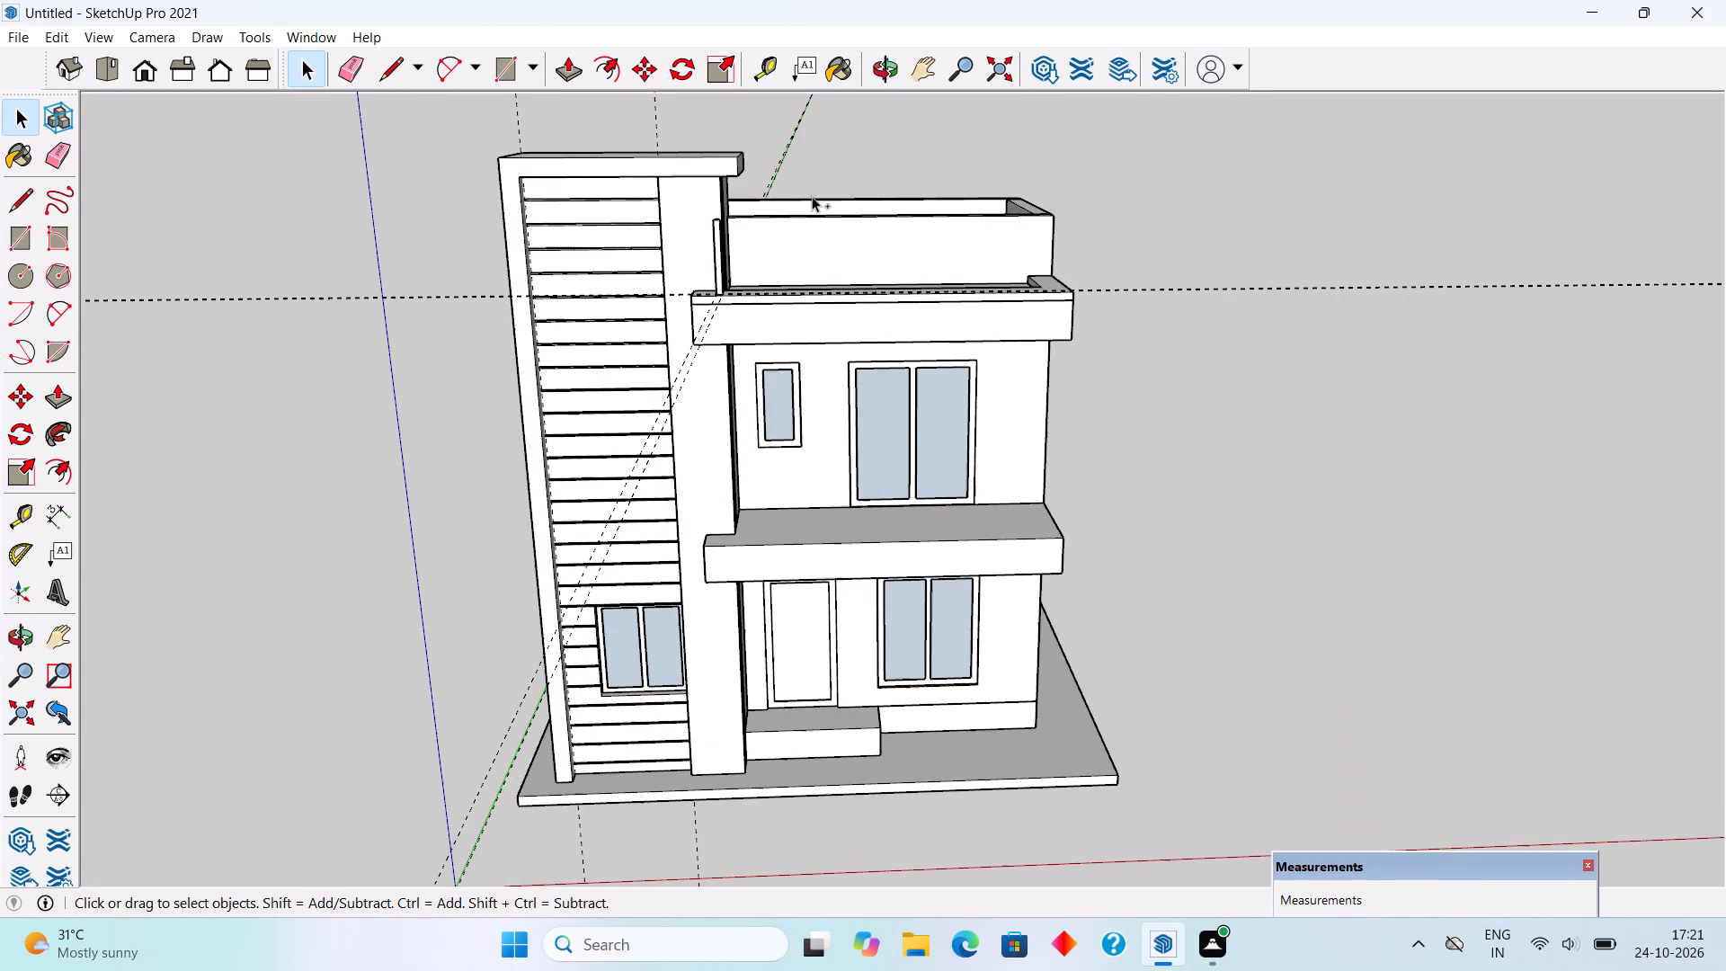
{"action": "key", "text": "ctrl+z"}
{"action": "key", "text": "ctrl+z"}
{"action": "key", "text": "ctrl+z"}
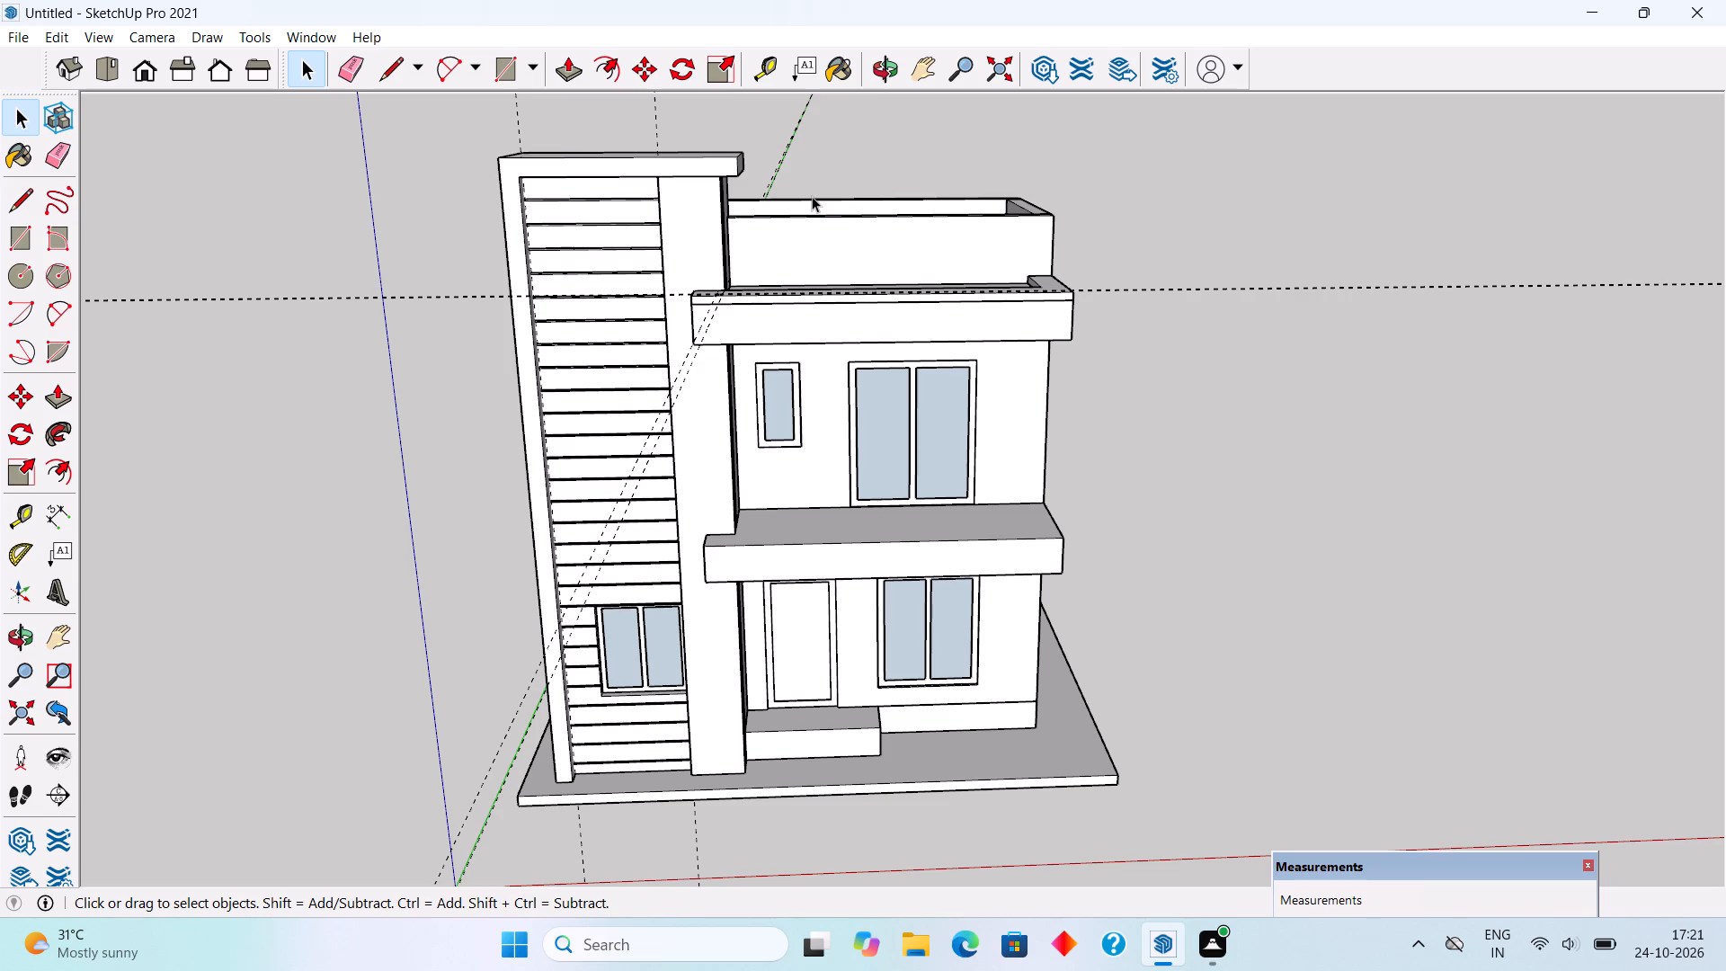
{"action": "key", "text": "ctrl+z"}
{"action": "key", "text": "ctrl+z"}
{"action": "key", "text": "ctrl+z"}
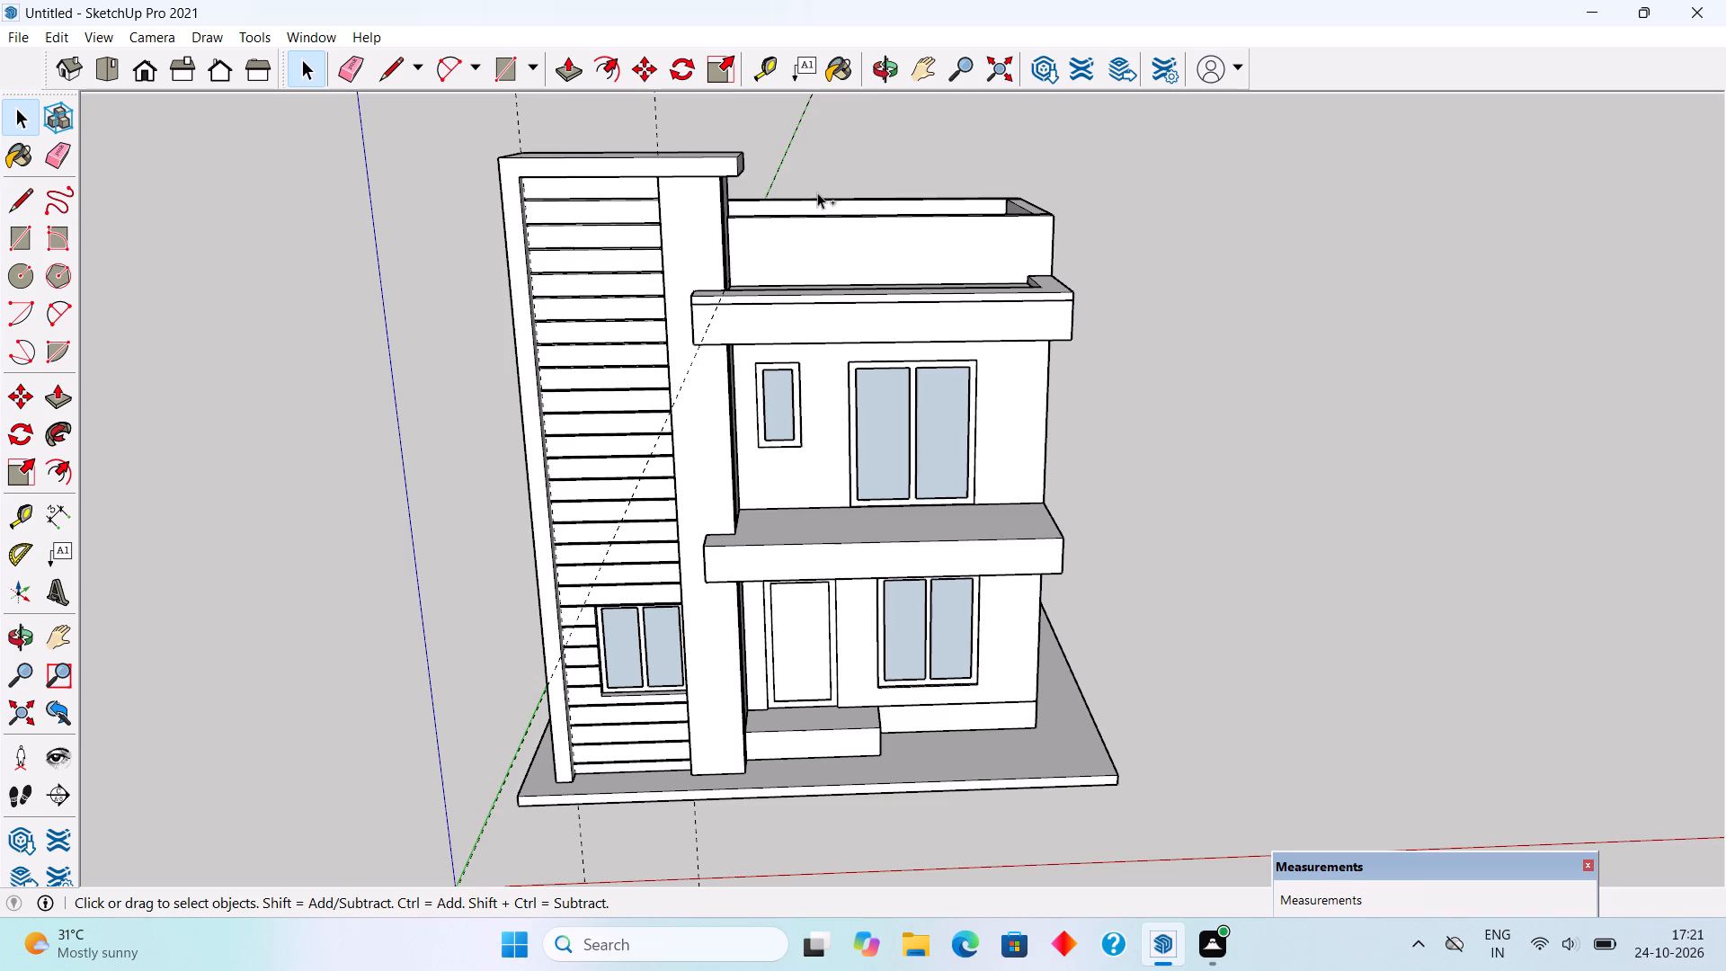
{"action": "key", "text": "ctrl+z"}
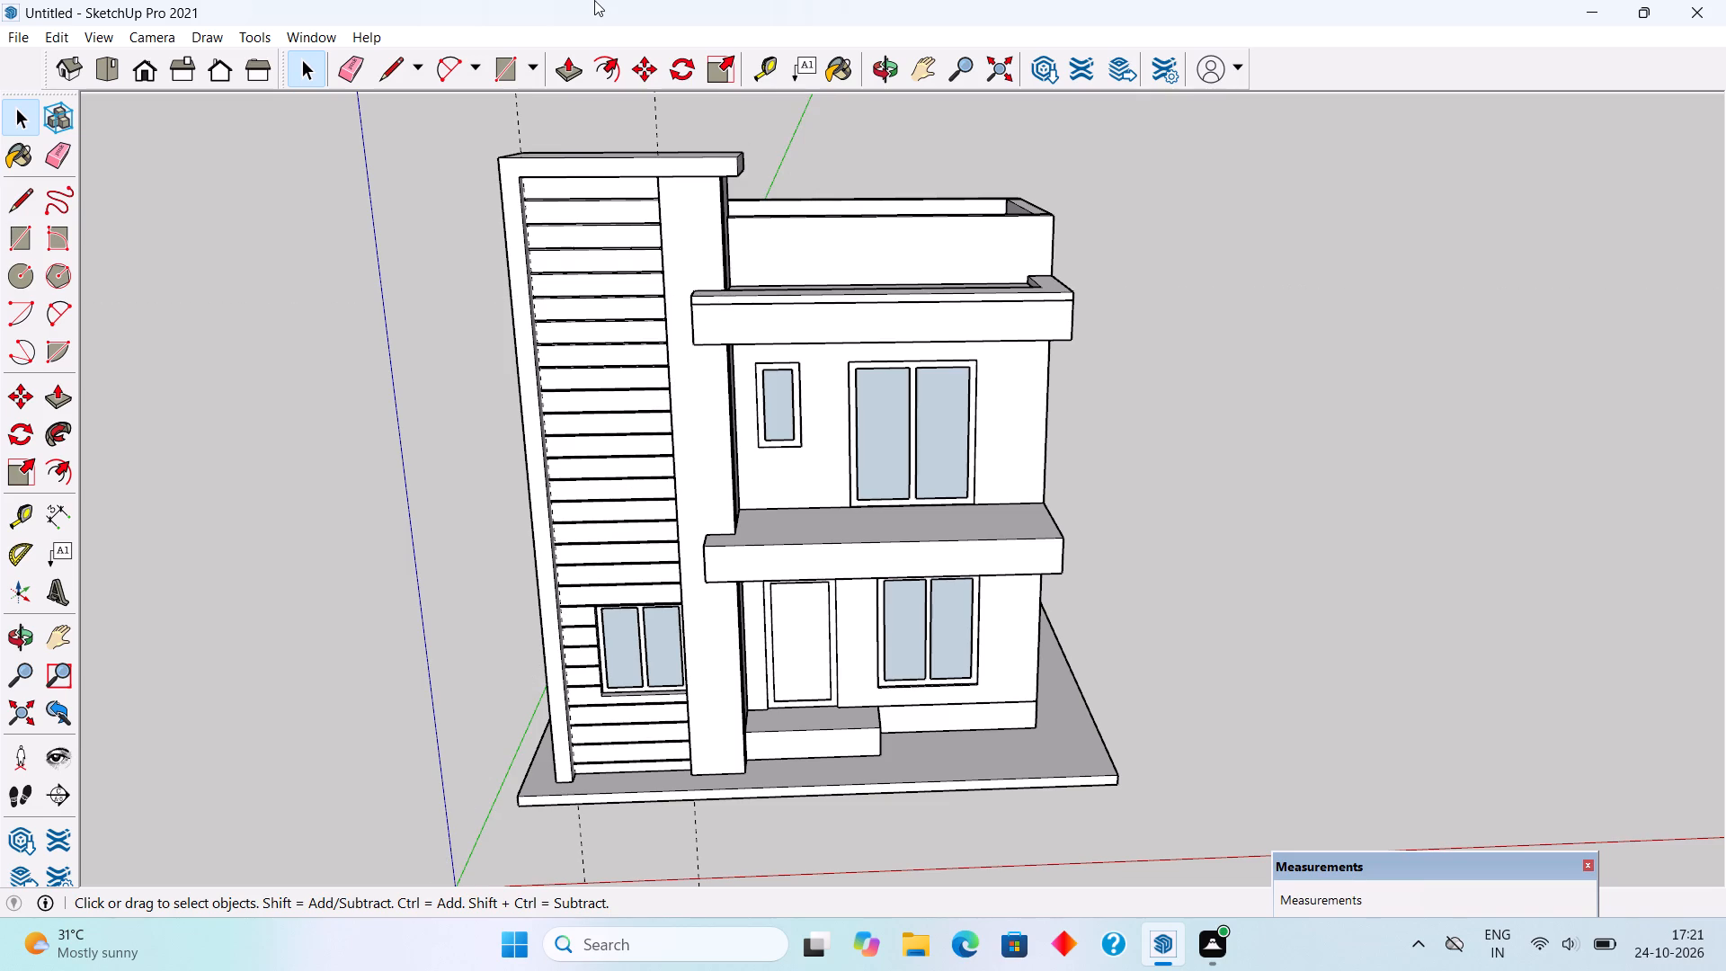
Draw a rectangle covering the top of the roof's front parapet and pull it up 4" as a cap.
{"action": "middle_click_drag", "start_coordinate": [773, 218], "coordinate": [553, 595]}
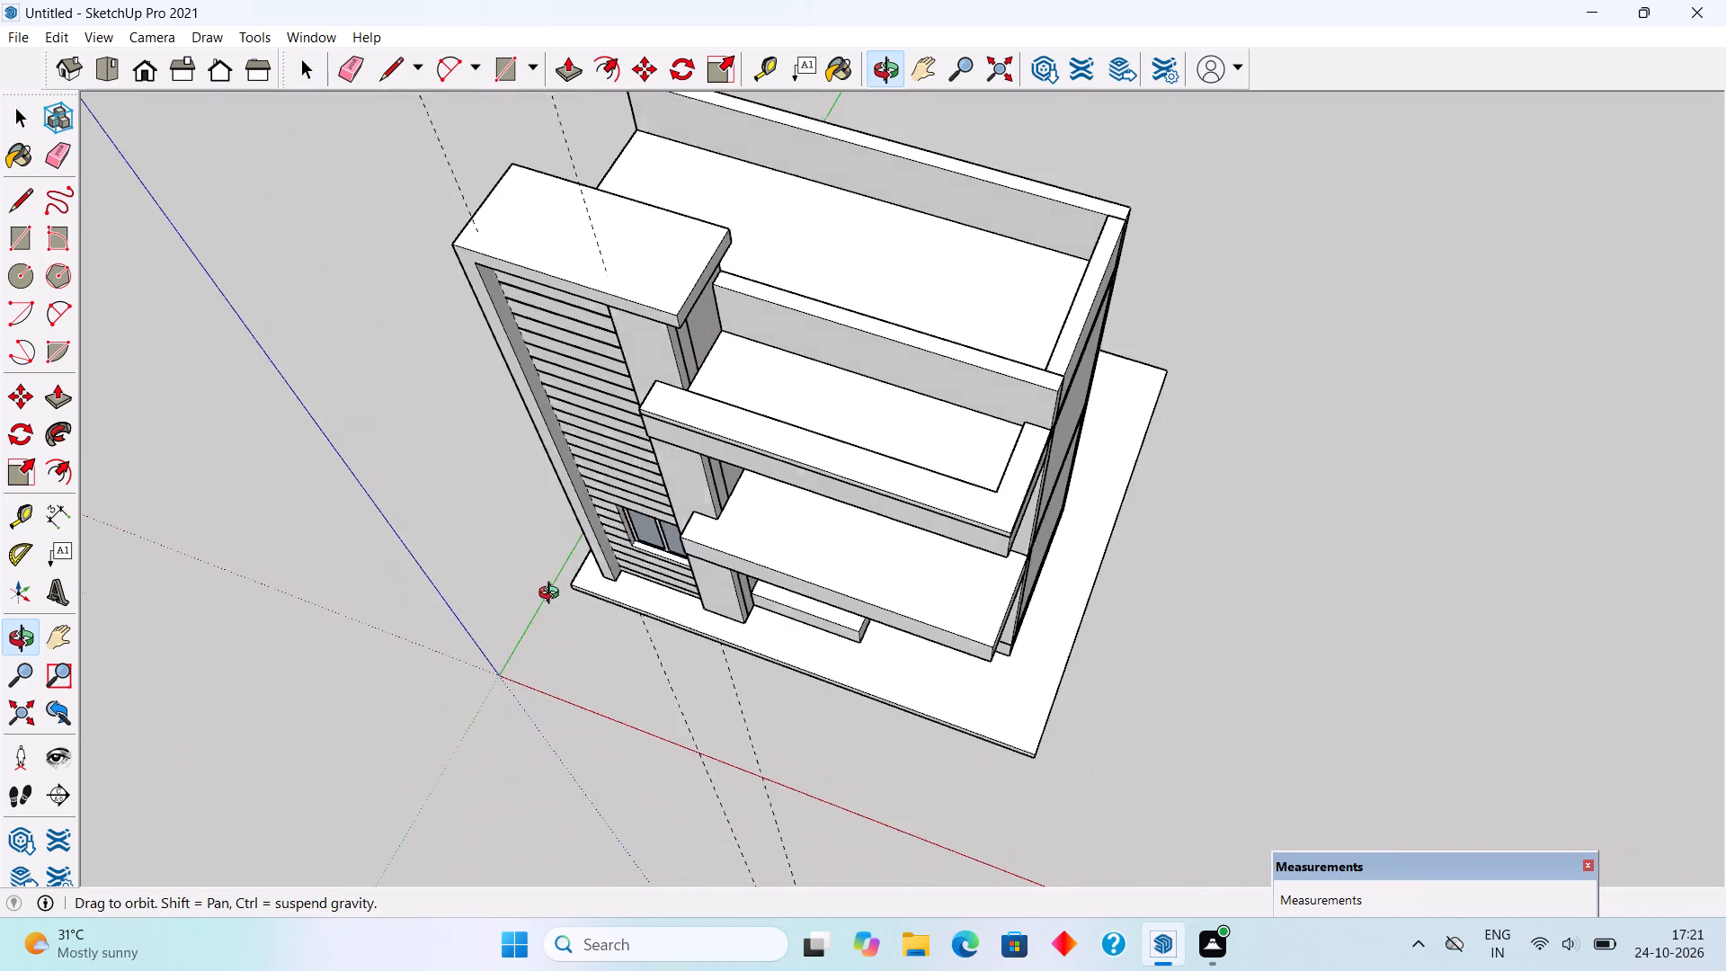
{"action": "middle_click_drag", "start_coordinate": [553, 595], "coordinate": [556, 589]}
{"action": "scroll", "coordinate": [996, 307], "scroll_direction": "up", "scroll_amount": 6}
{"action": "scroll", "coordinate": [273, 209], "scroll_direction": "up", "scroll_amount": 3}
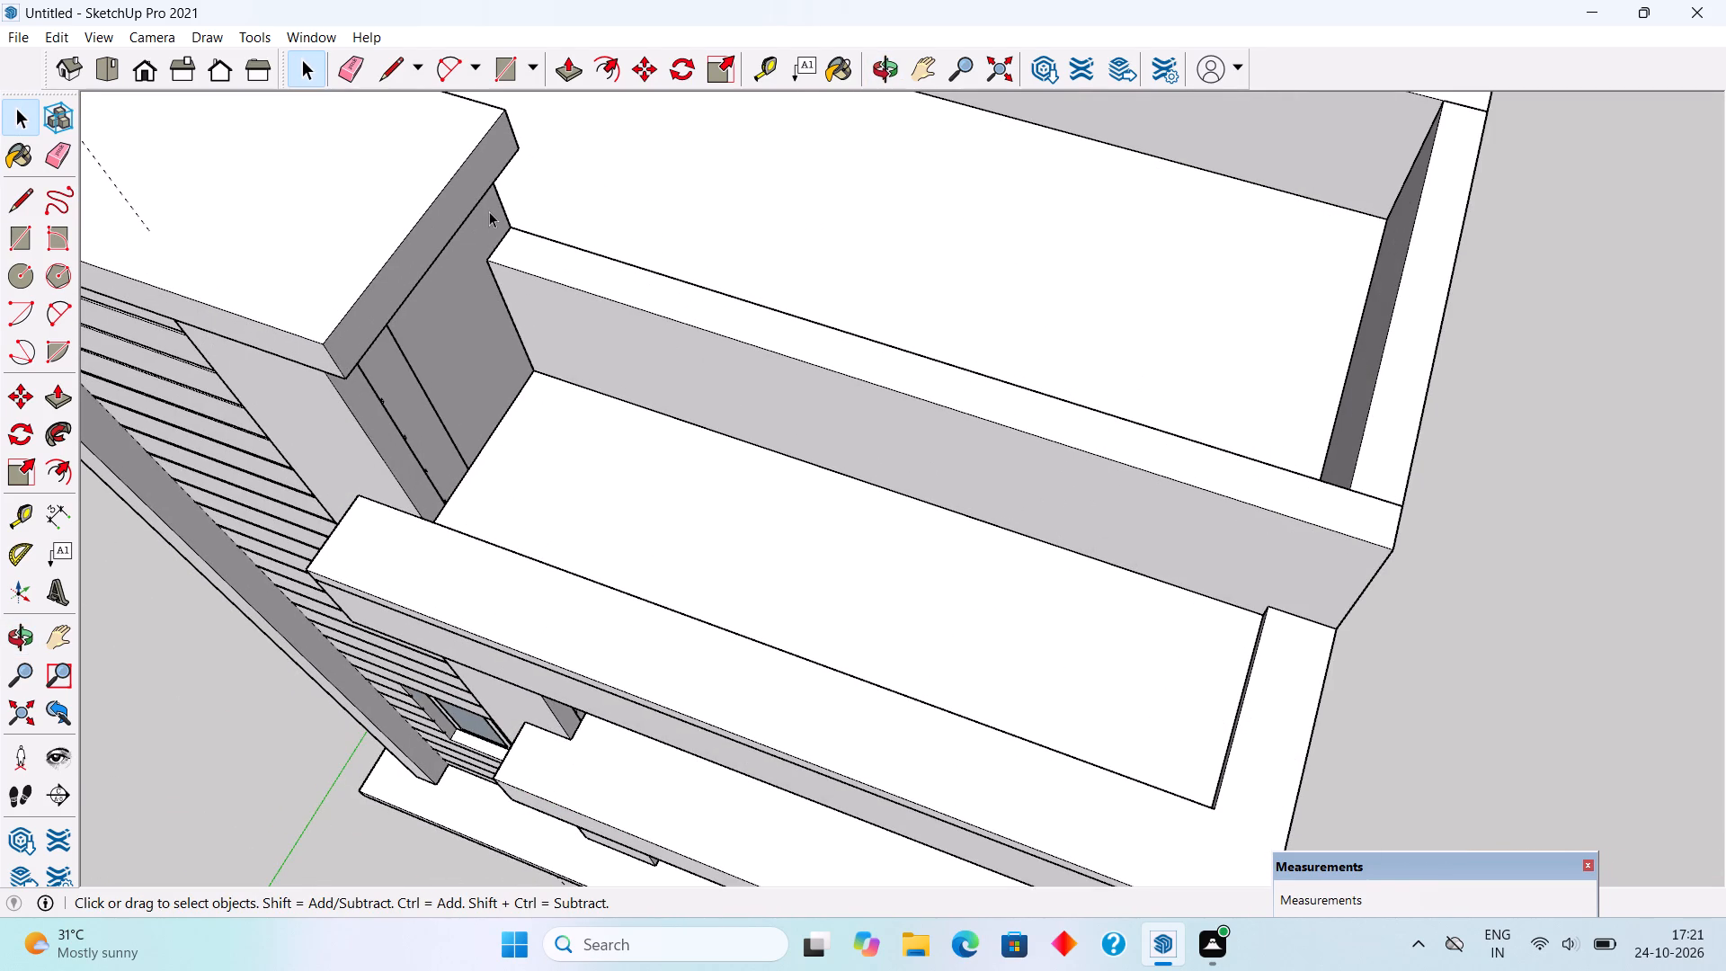
{"action": "key", "text": "r"}
{"action": "left_click", "coordinate": [511, 225]}
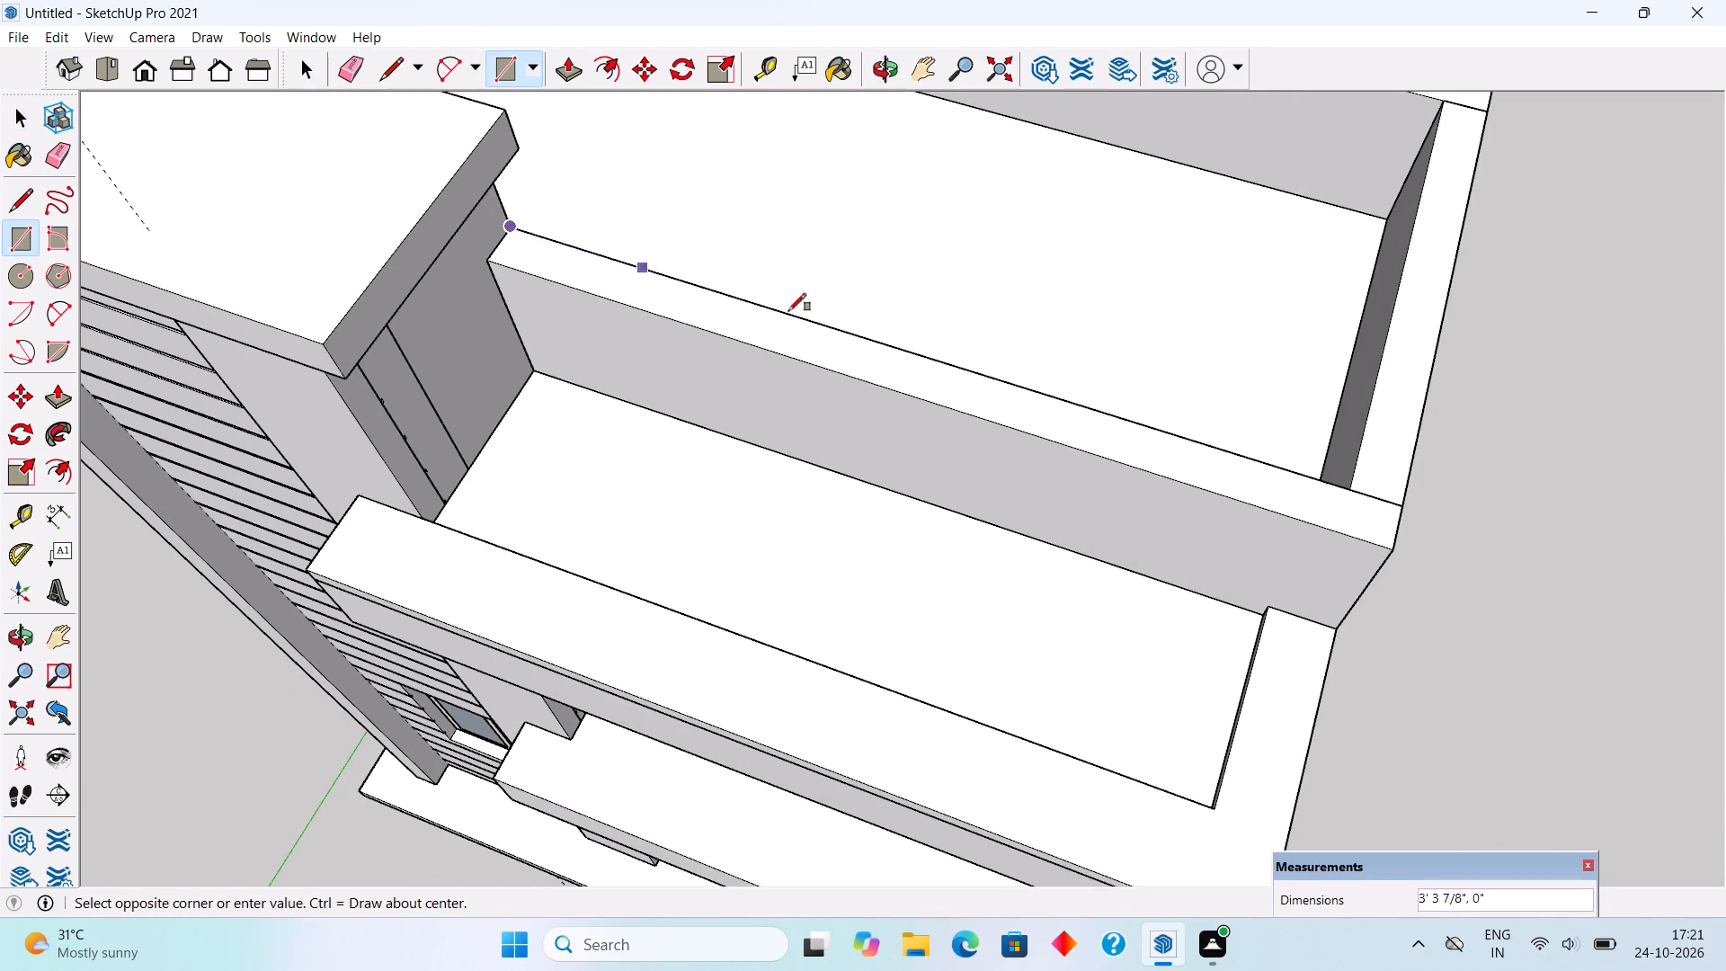
{"action": "left_click", "coordinate": [1401, 548]}
{"action": "key", "text": "p"}
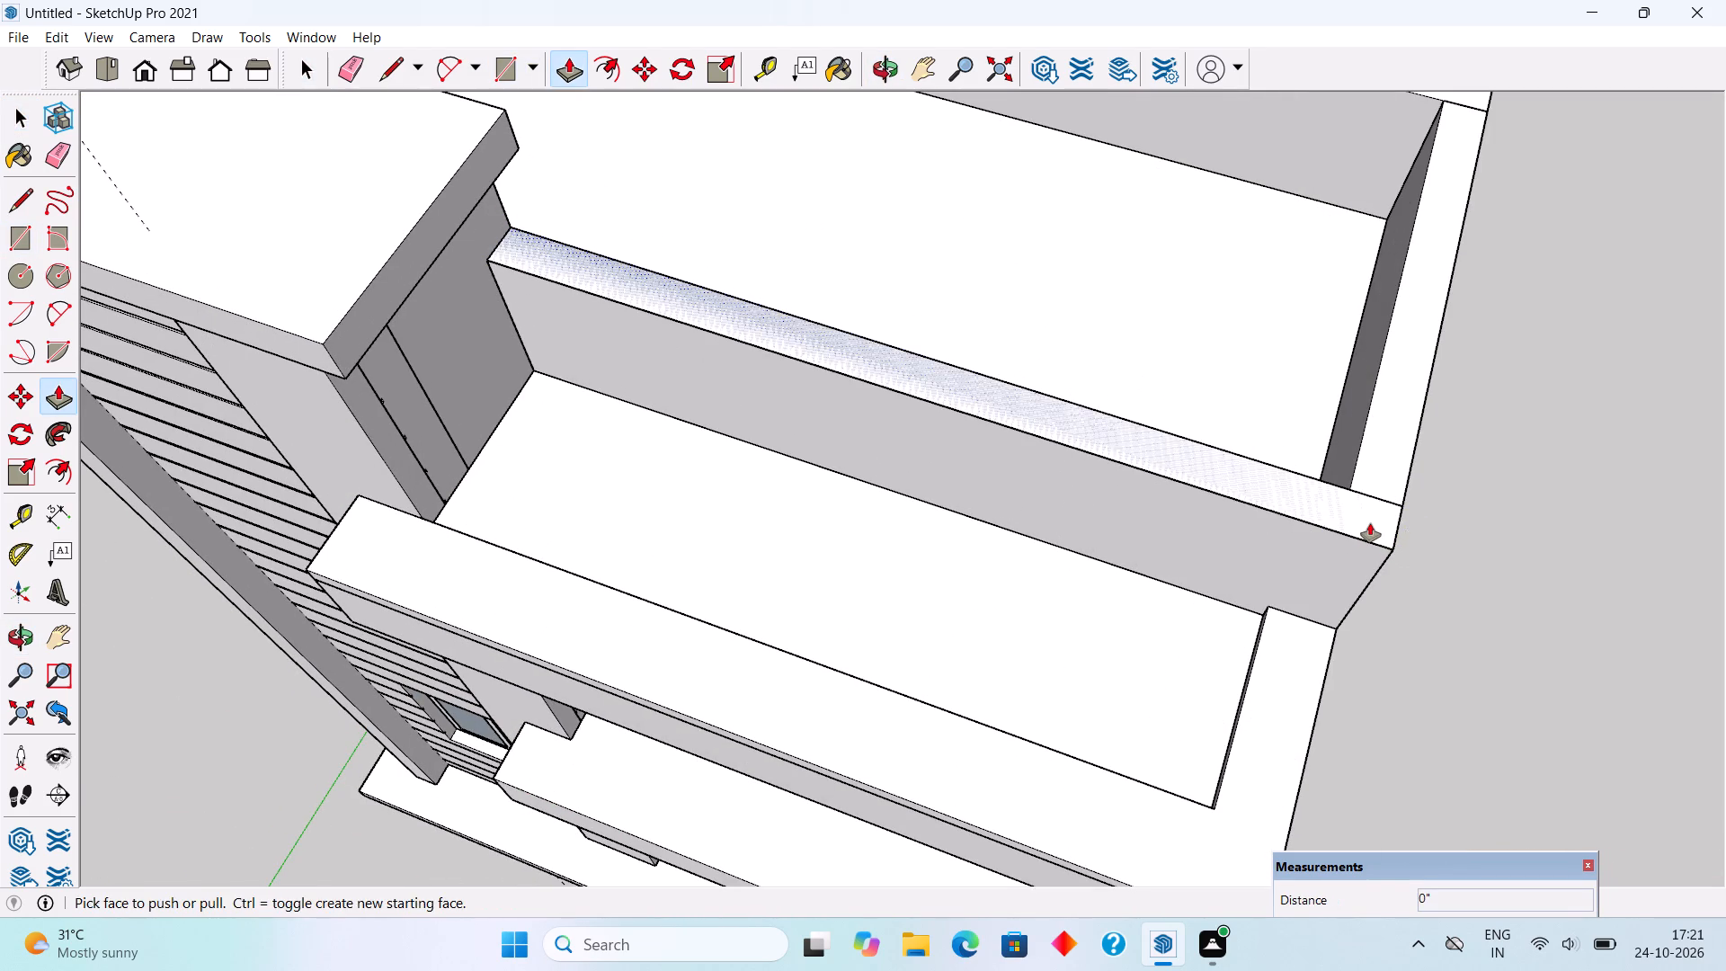
{"action": "left_click", "coordinate": [1370, 523]}
{"action": "type", "text": "4\""}
{"action": "key", "text": "Return"}
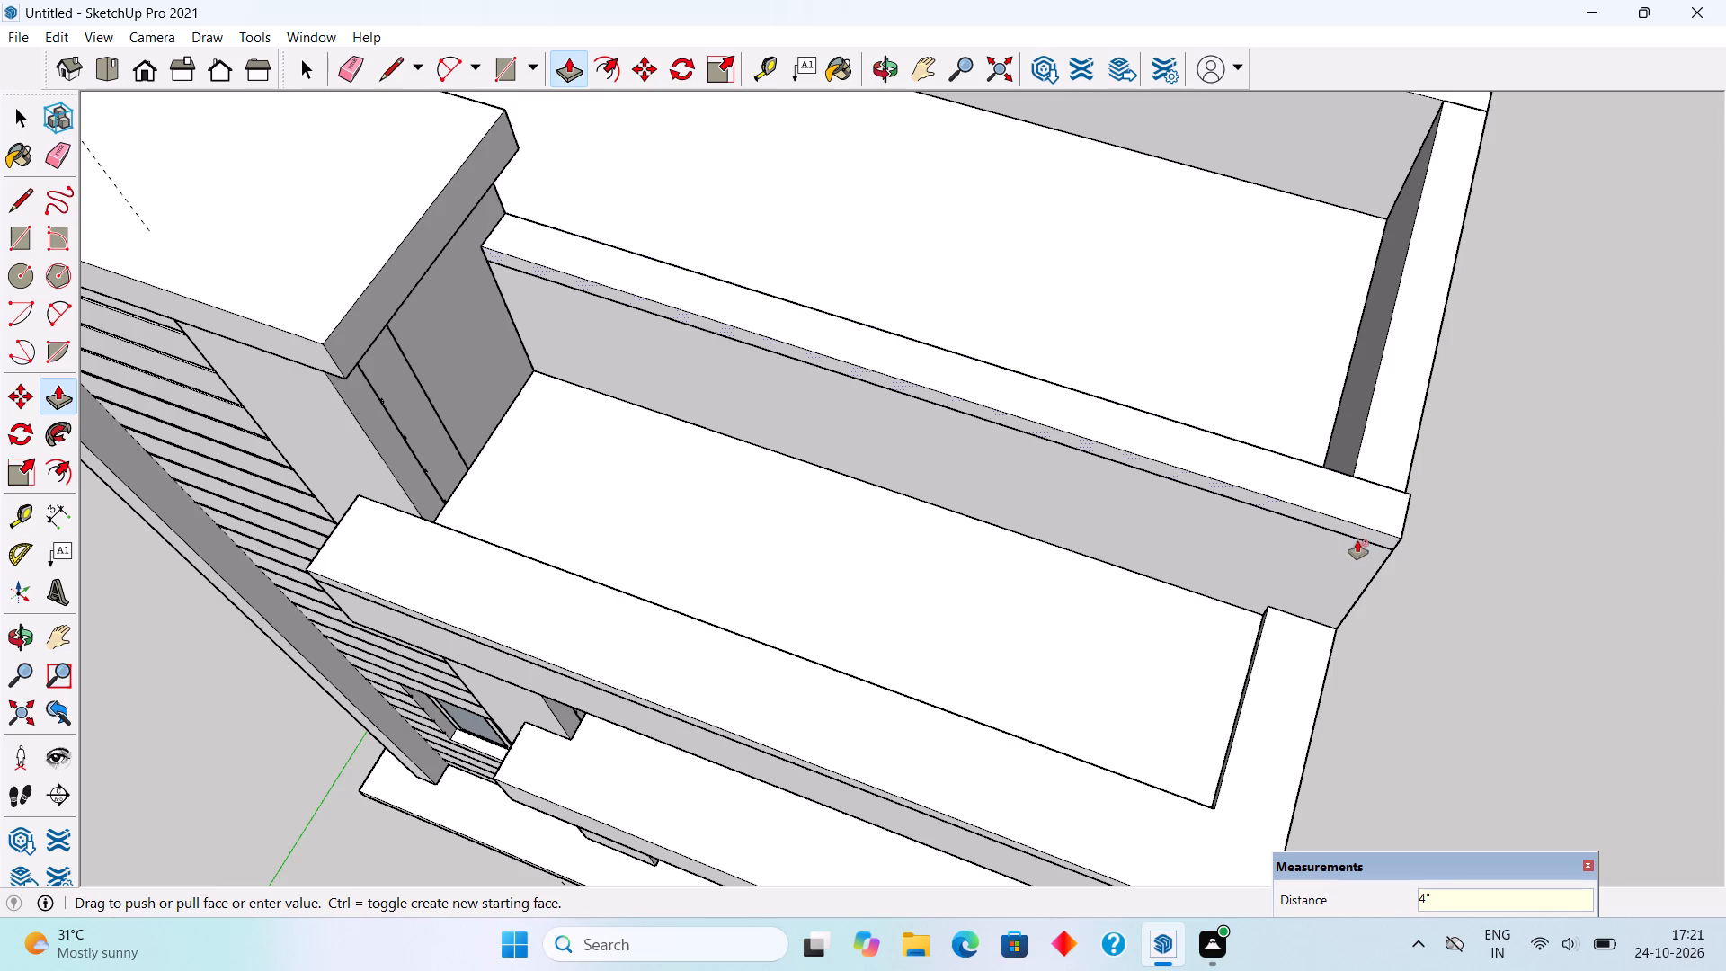
Pull the parapet cap's front face out 3" and make the whole cap a group.
{"action": "left_click", "coordinate": [1360, 532]}
{"action": "key", "text": "2"}
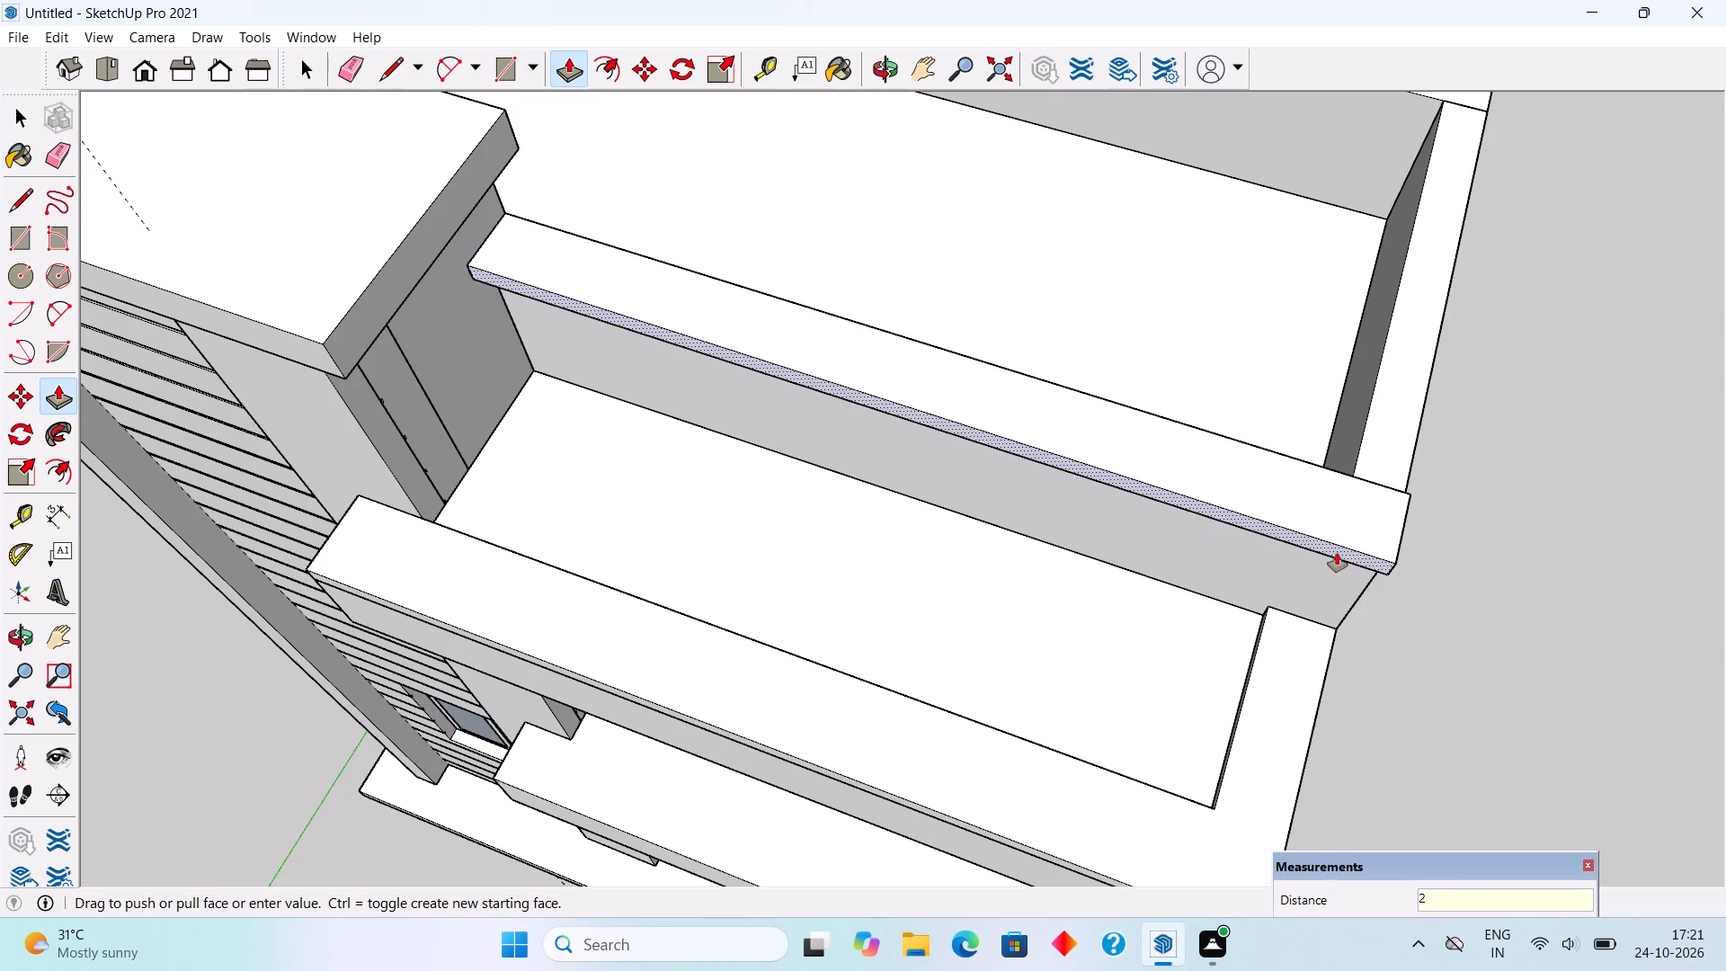
{"action": "key", "text": "BackSpace"}
{"action": "type", "text": "3\""}
{"action": "key", "text": "Return"}
{"action": "key", "text": "space"}
{"action": "triple_click", "coordinate": [1260, 495]}
{"action": "right_click", "coordinate": [1261, 494]}
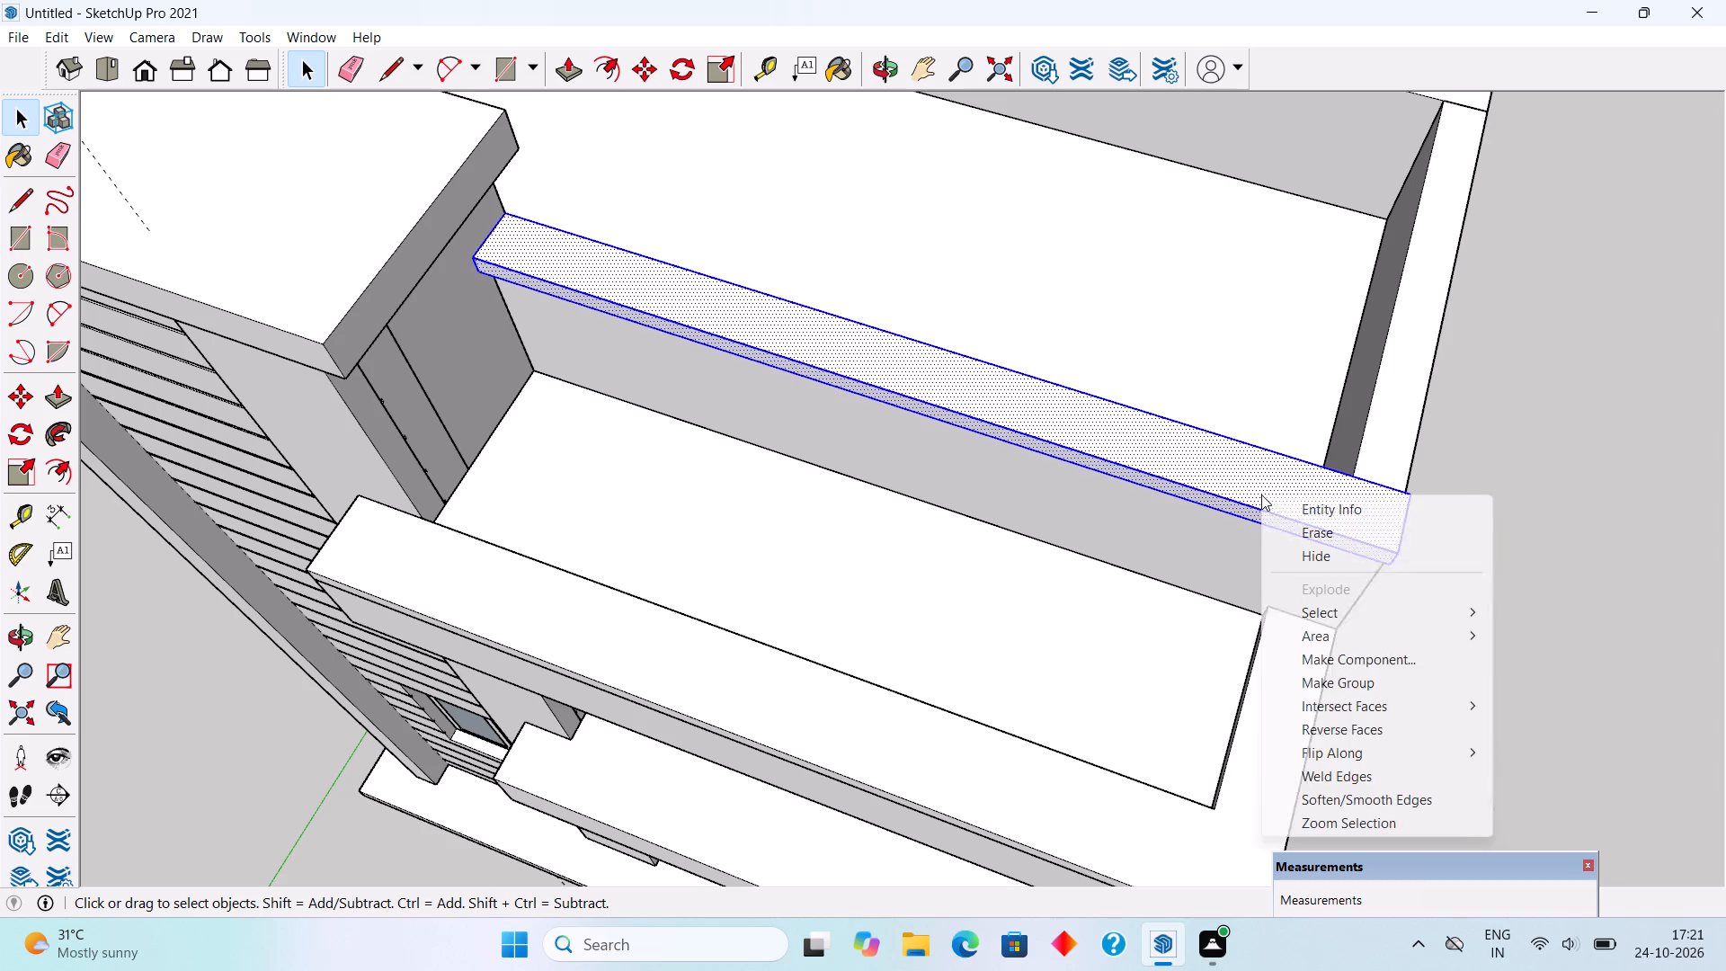
{"action": "left_click", "coordinate": [1390, 681]}
{"action": "left_click", "coordinate": [1505, 611]}
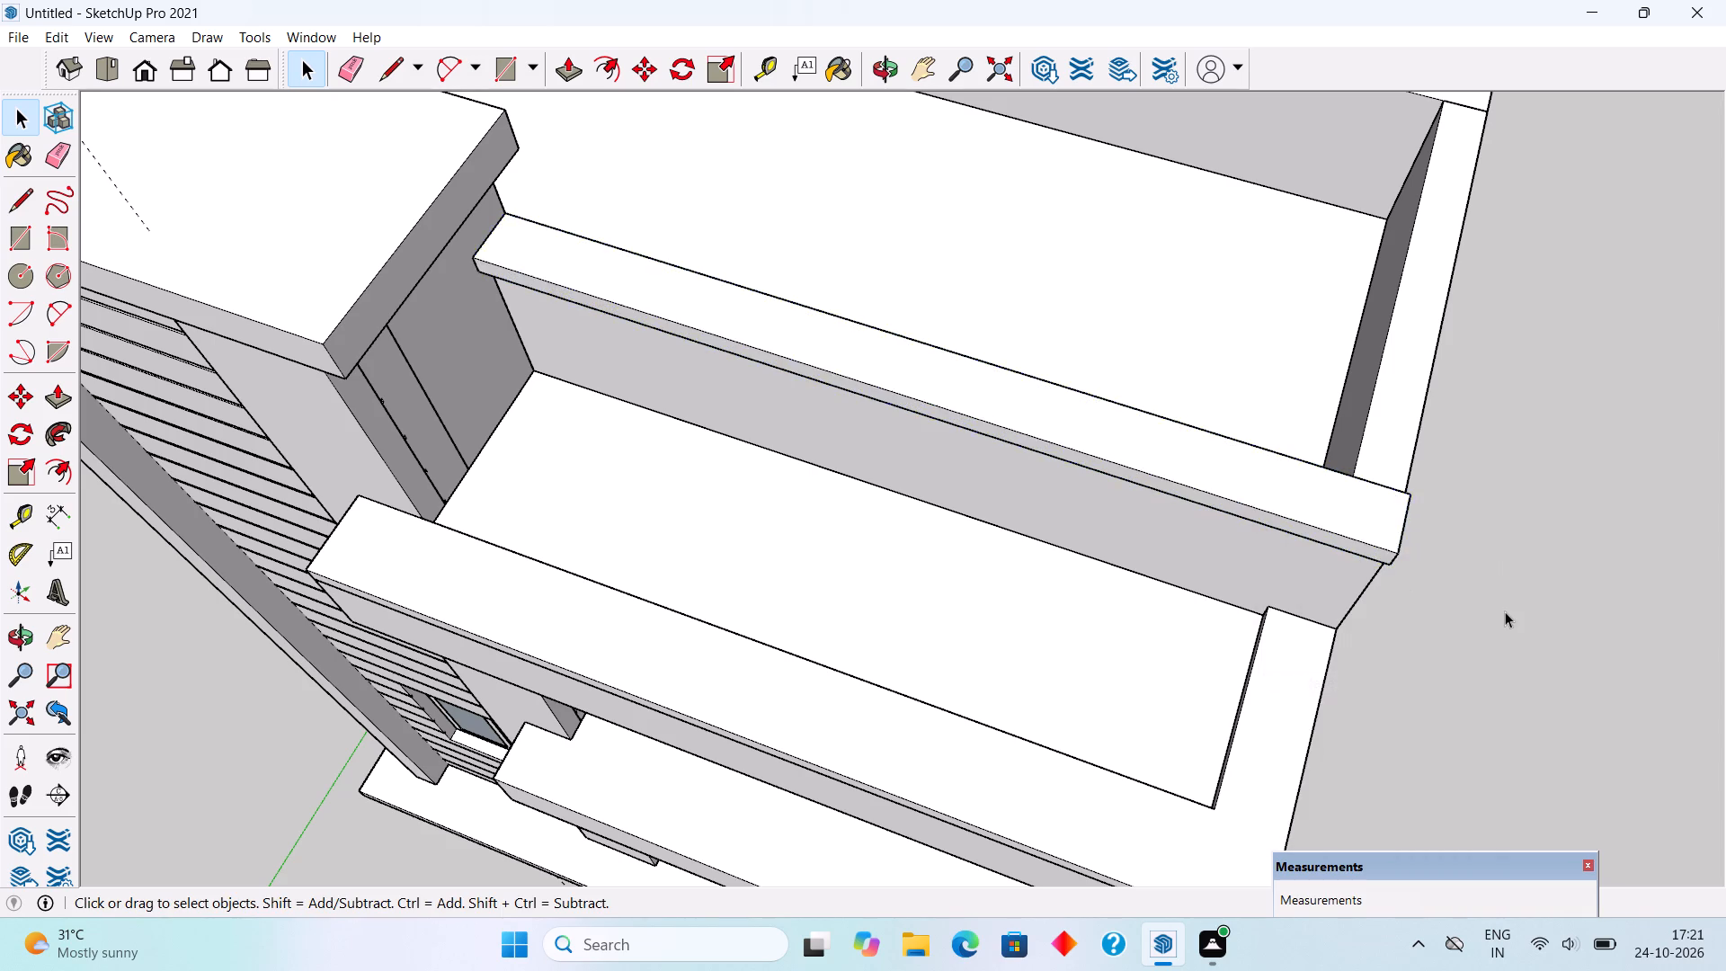
Inside the upper slab's raised border group, pull the front face and the end face away from the tower out 3" each.
{"action": "scroll", "coordinate": [1499, 568], "scroll_direction": "down", "scroll_amount": 9}
{"action": "middle_click_drag", "start_coordinate": [1428, 578], "coordinate": [1375, 269]}
{"action": "middle_click_drag", "start_coordinate": [1287, 466], "coordinate": [1480, 373]}
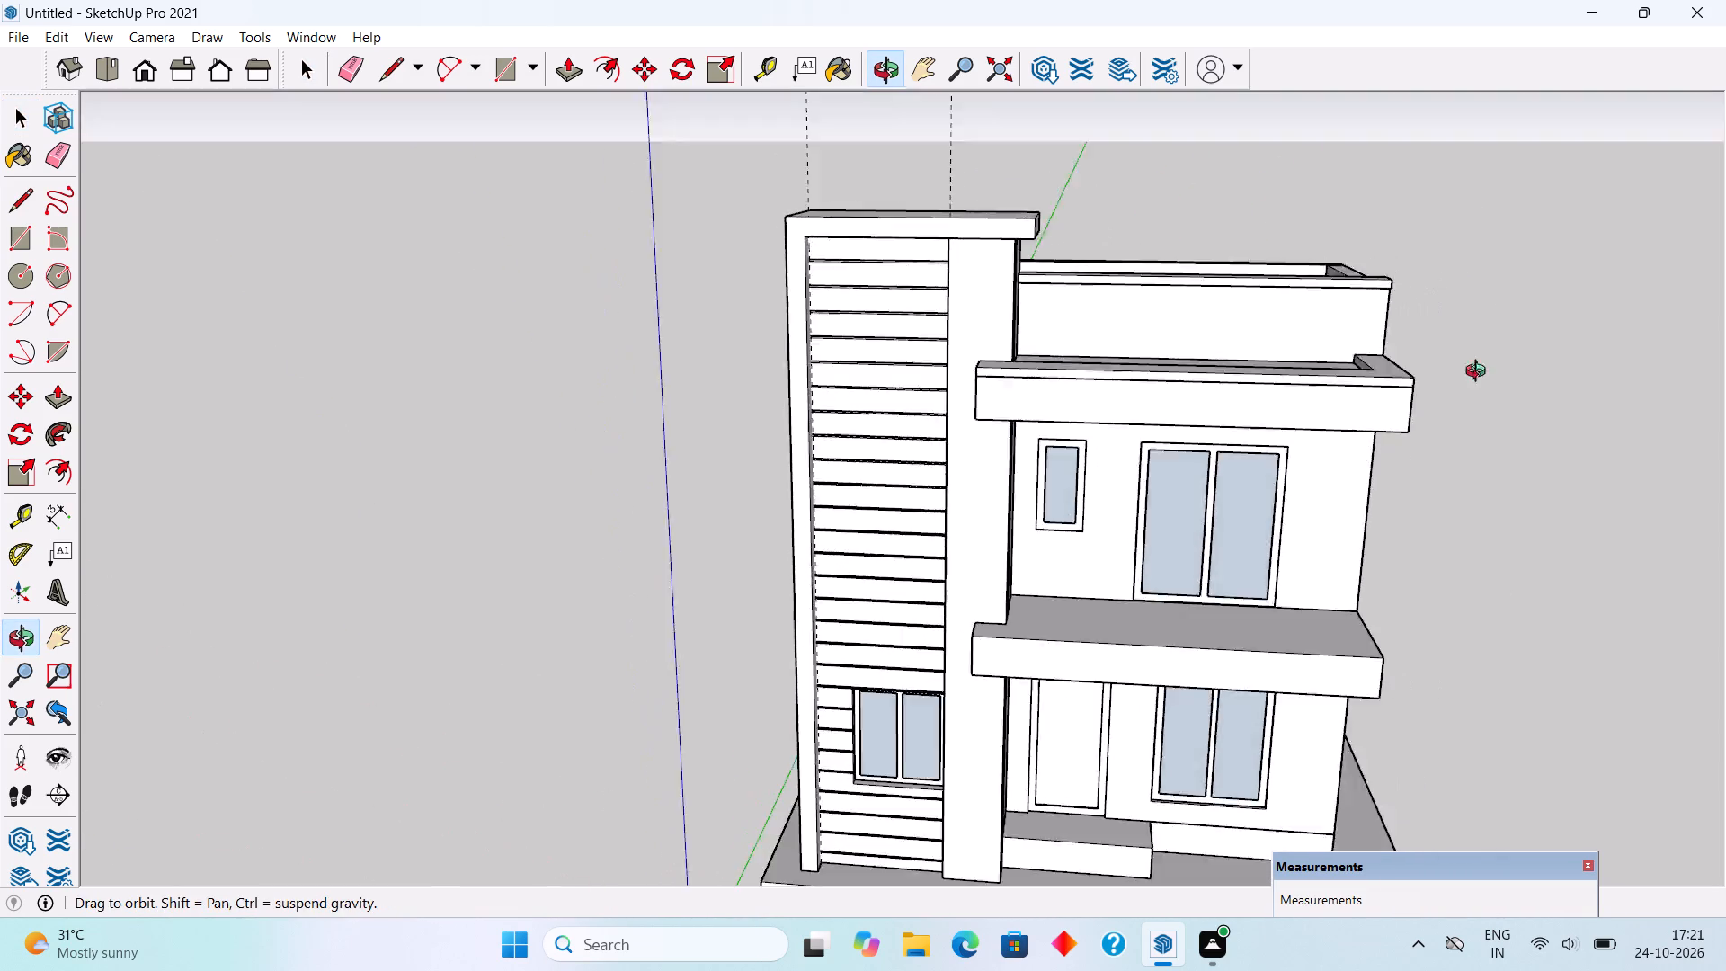
{"action": "middle_click_drag", "start_coordinate": [1480, 373], "coordinate": [1533, 345]}
{"action": "scroll", "coordinate": [1429, 450], "scroll_direction": "up", "scroll_amount": 4}
{"action": "middle_click_drag", "start_coordinate": [1422, 429], "coordinate": [1002, 372]}
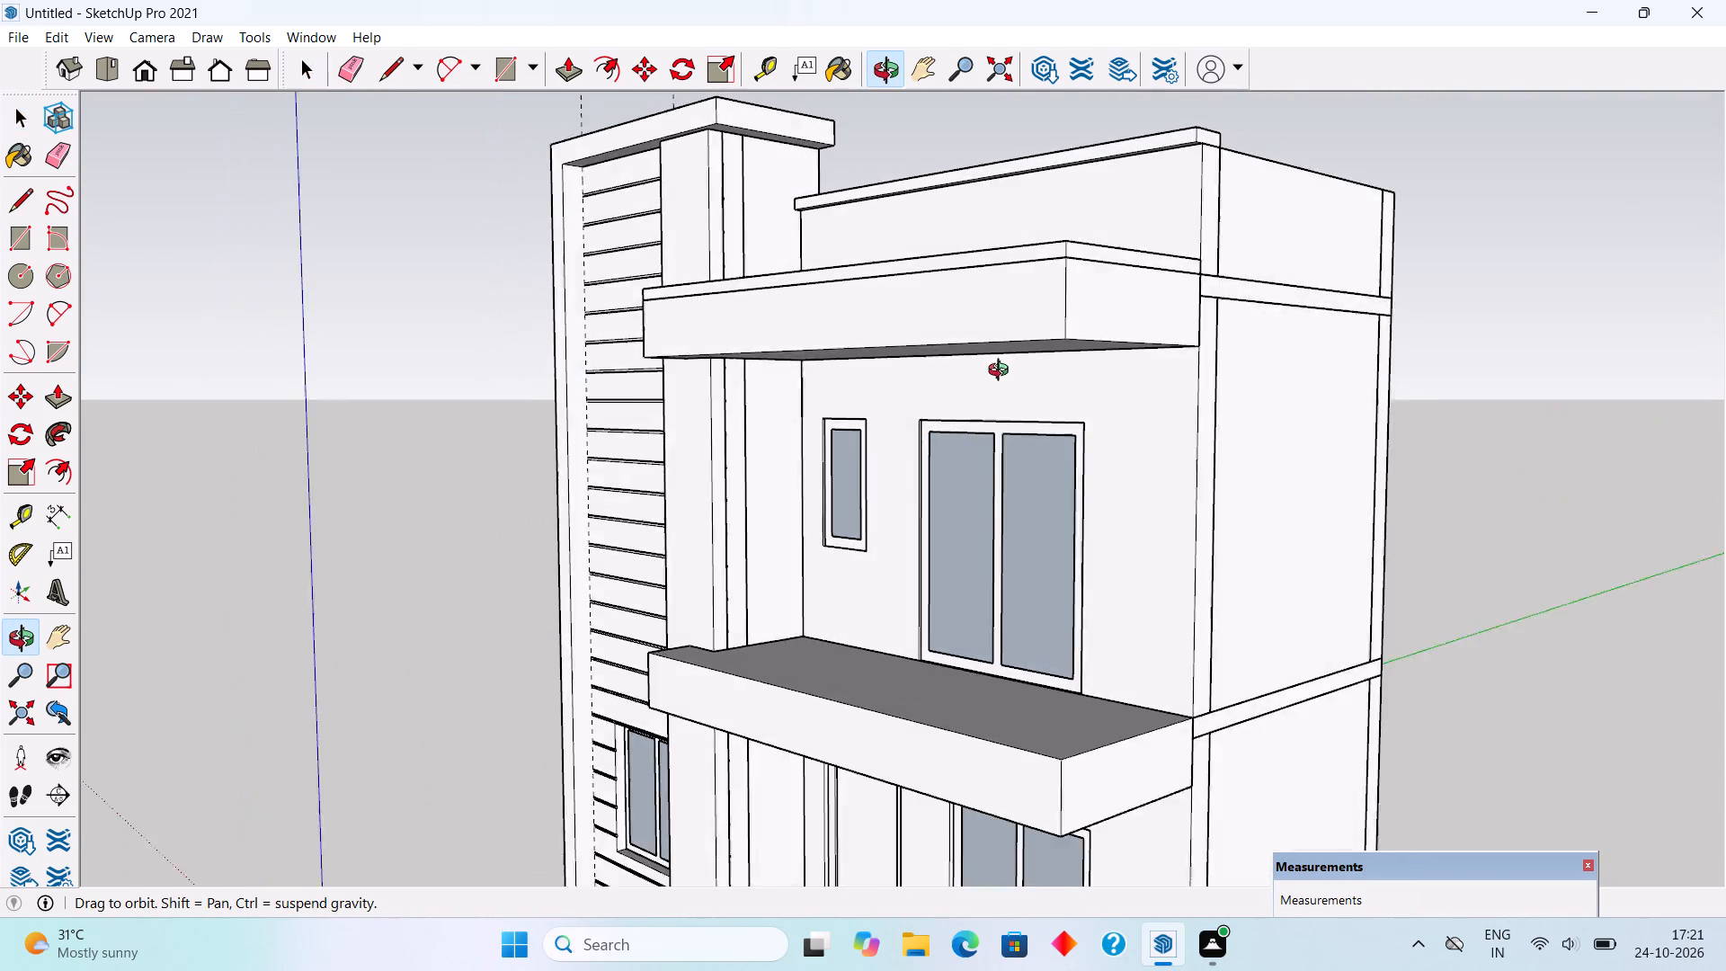
{"action": "middle_click_drag", "start_coordinate": [1002, 372], "coordinate": [1226, 376]}
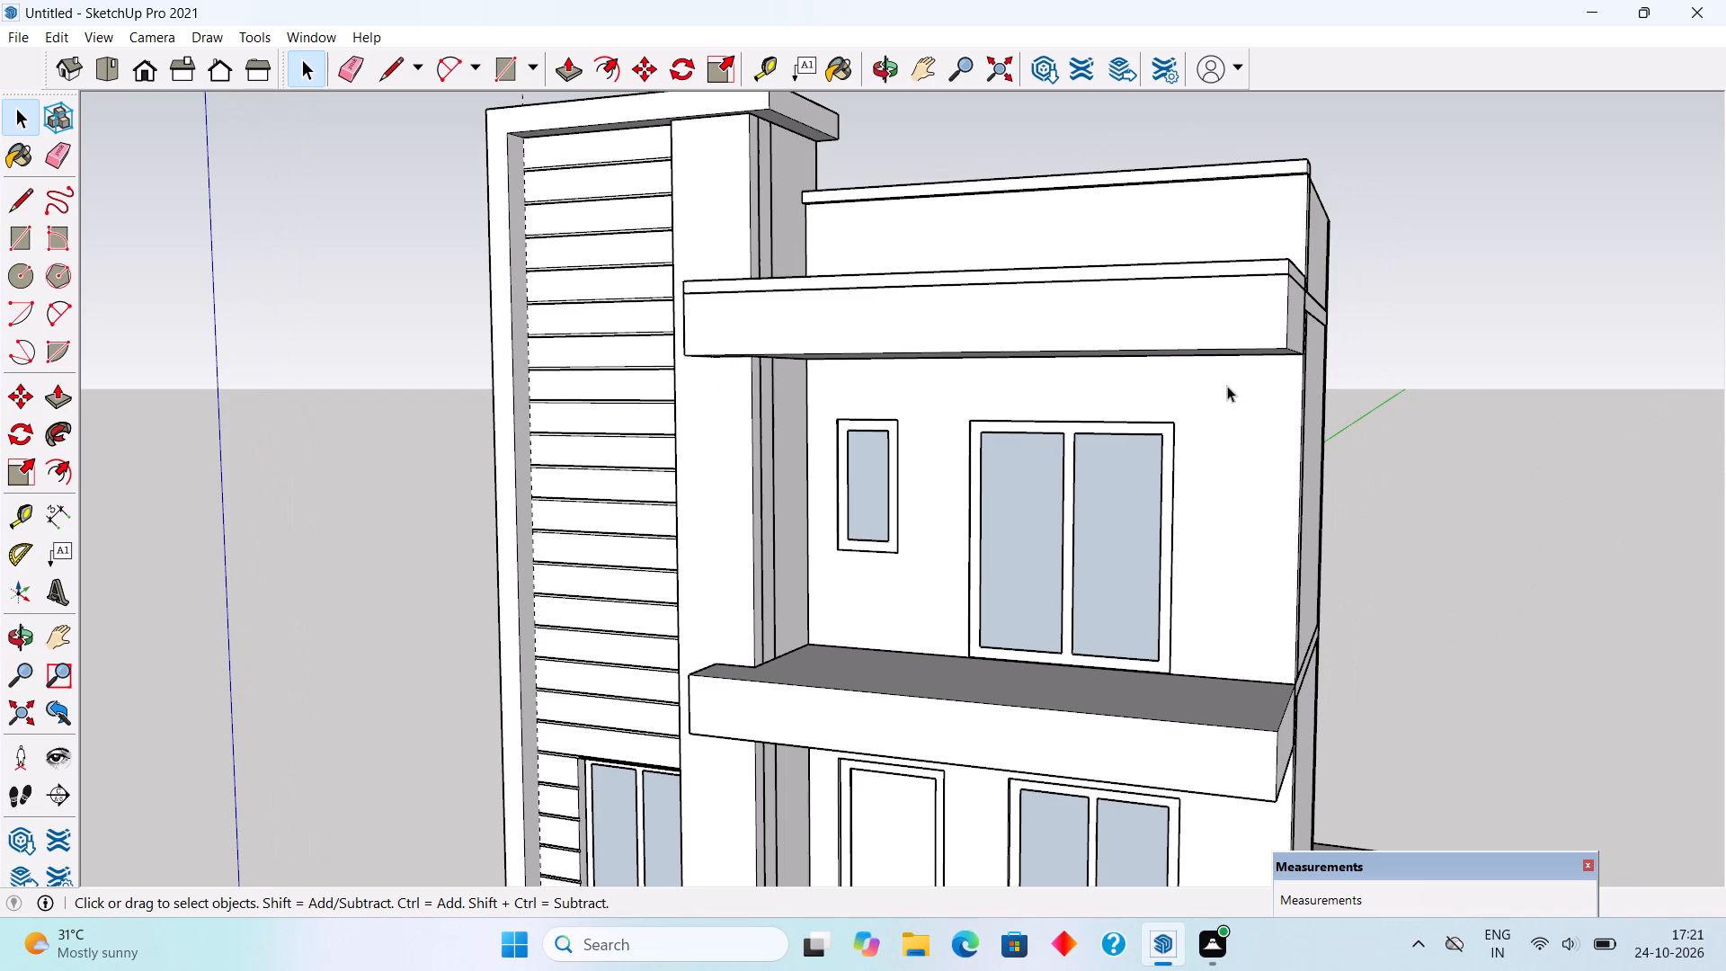
{"action": "middle_click_drag", "start_coordinate": [1080, 173], "coordinate": [749, 209]}
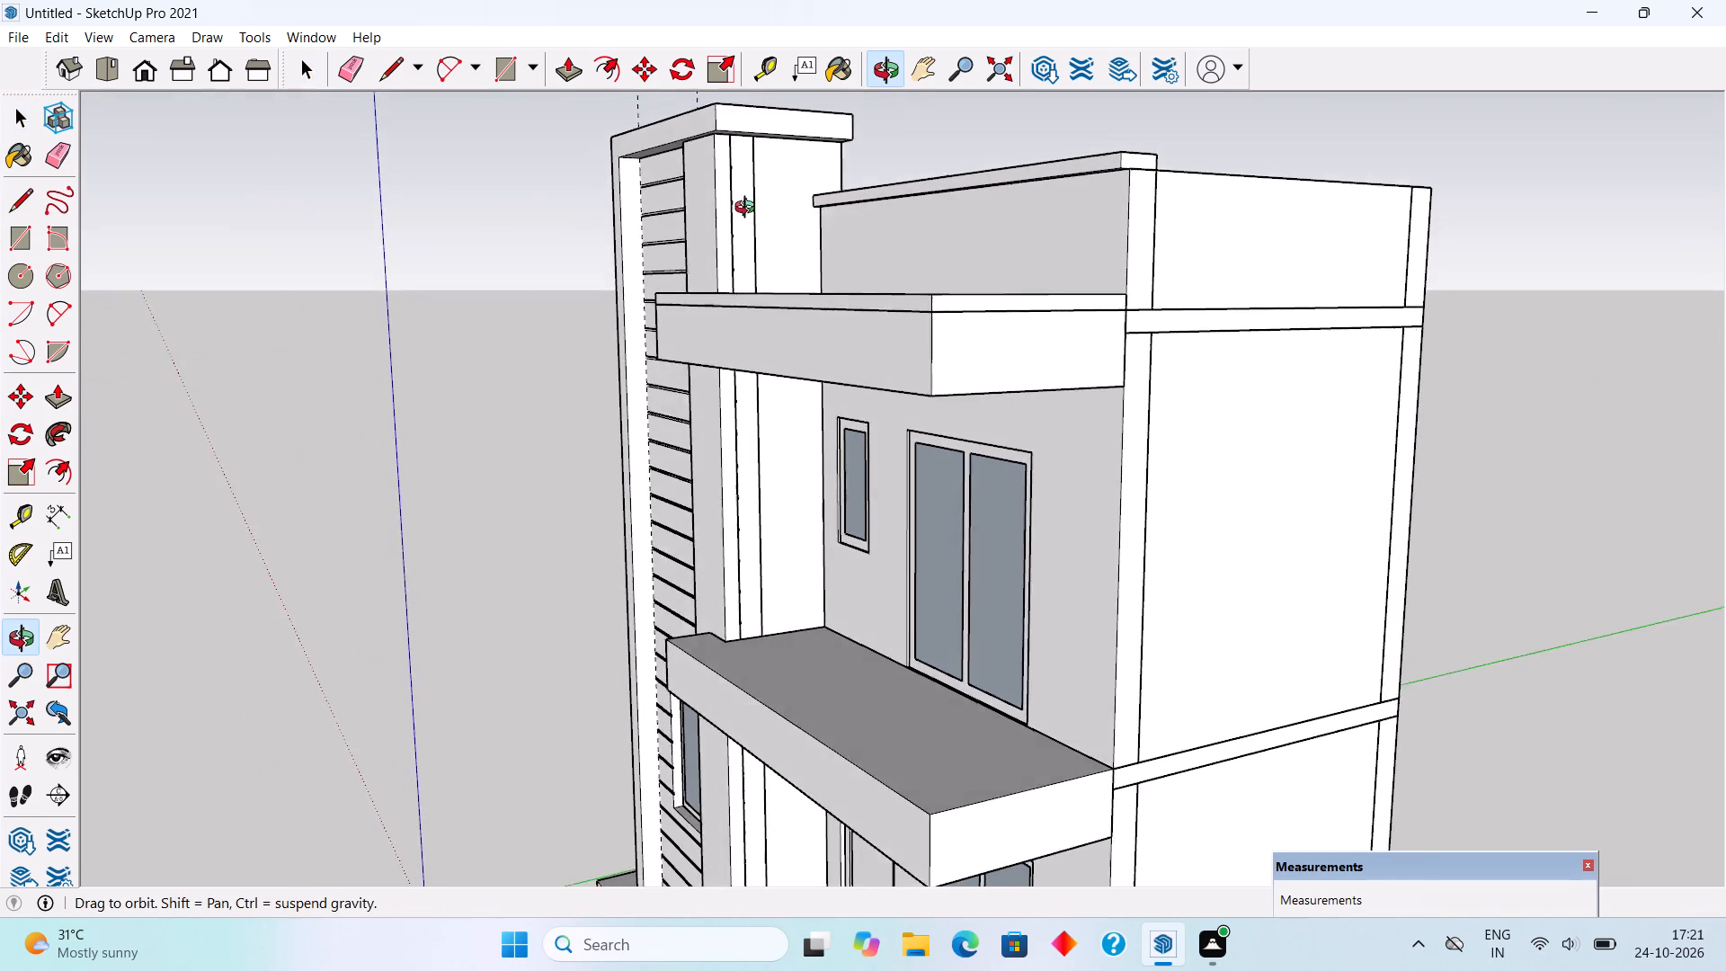
{"action": "middle_click_drag", "start_coordinate": [749, 209], "coordinate": [754, 206]}
{"action": "scroll", "coordinate": [857, 290], "scroll_direction": "up", "scroll_amount": 4}
{"action": "triple_click", "coordinate": [872, 294]}
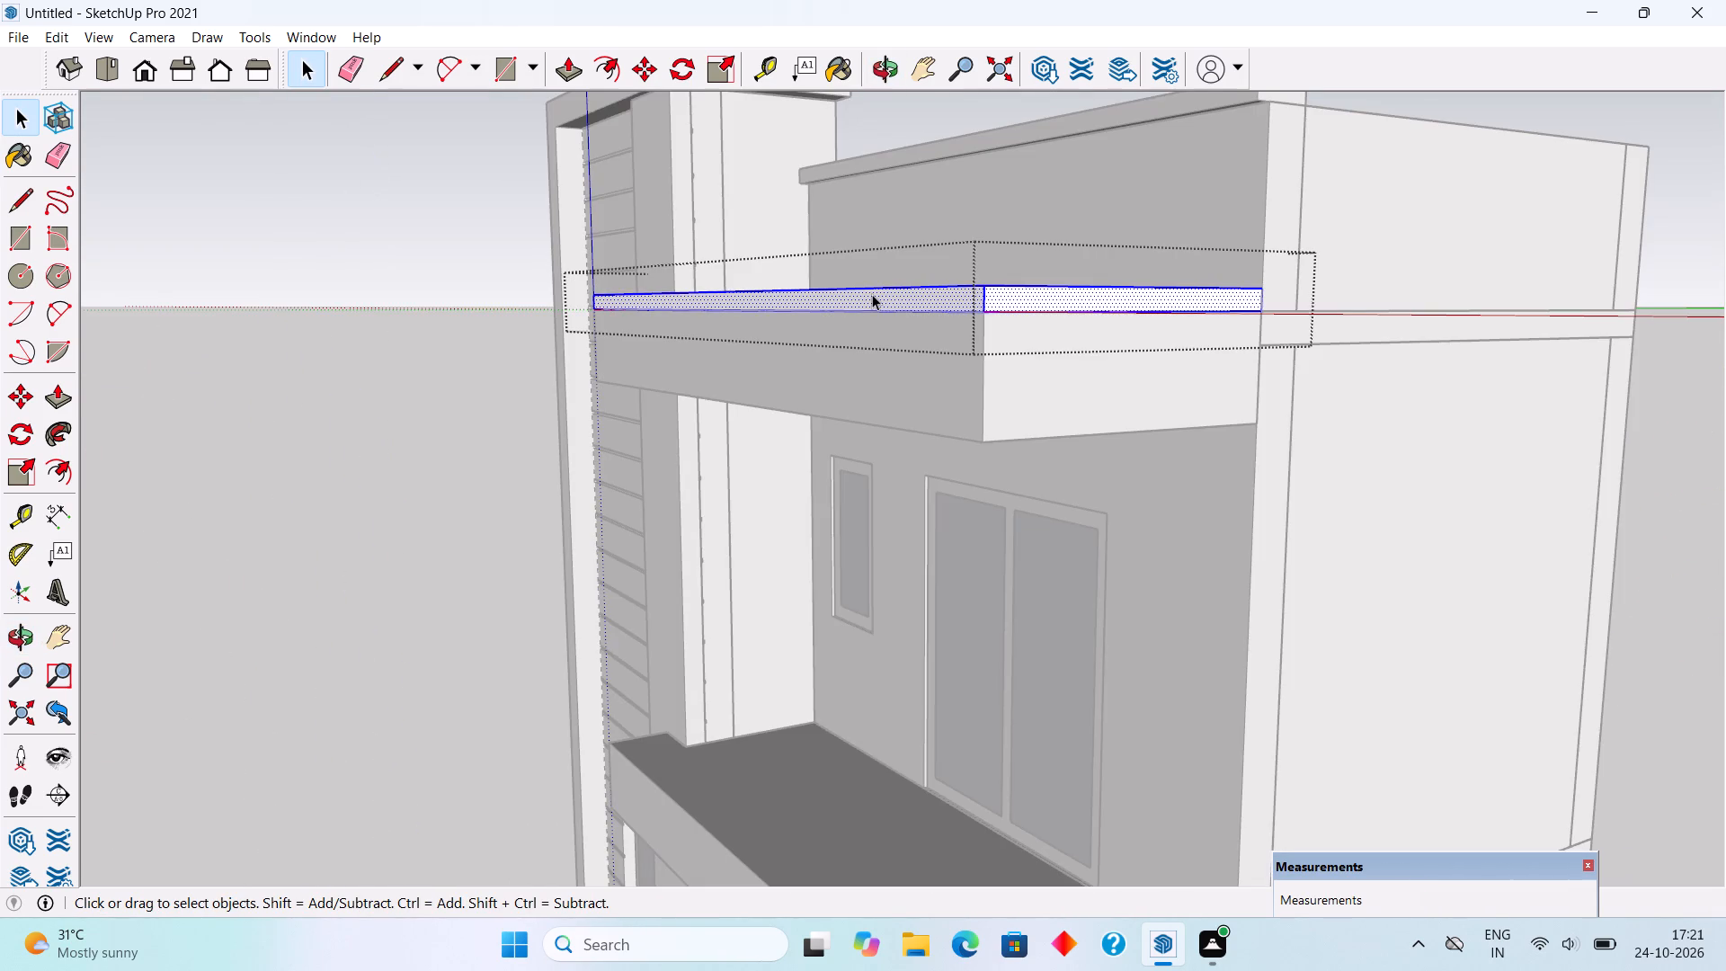
{"action": "key", "text": "p"}
{"action": "left_click", "coordinate": [872, 294]}
{"action": "type", "text": "3\""}
{"action": "key", "text": "Return"}
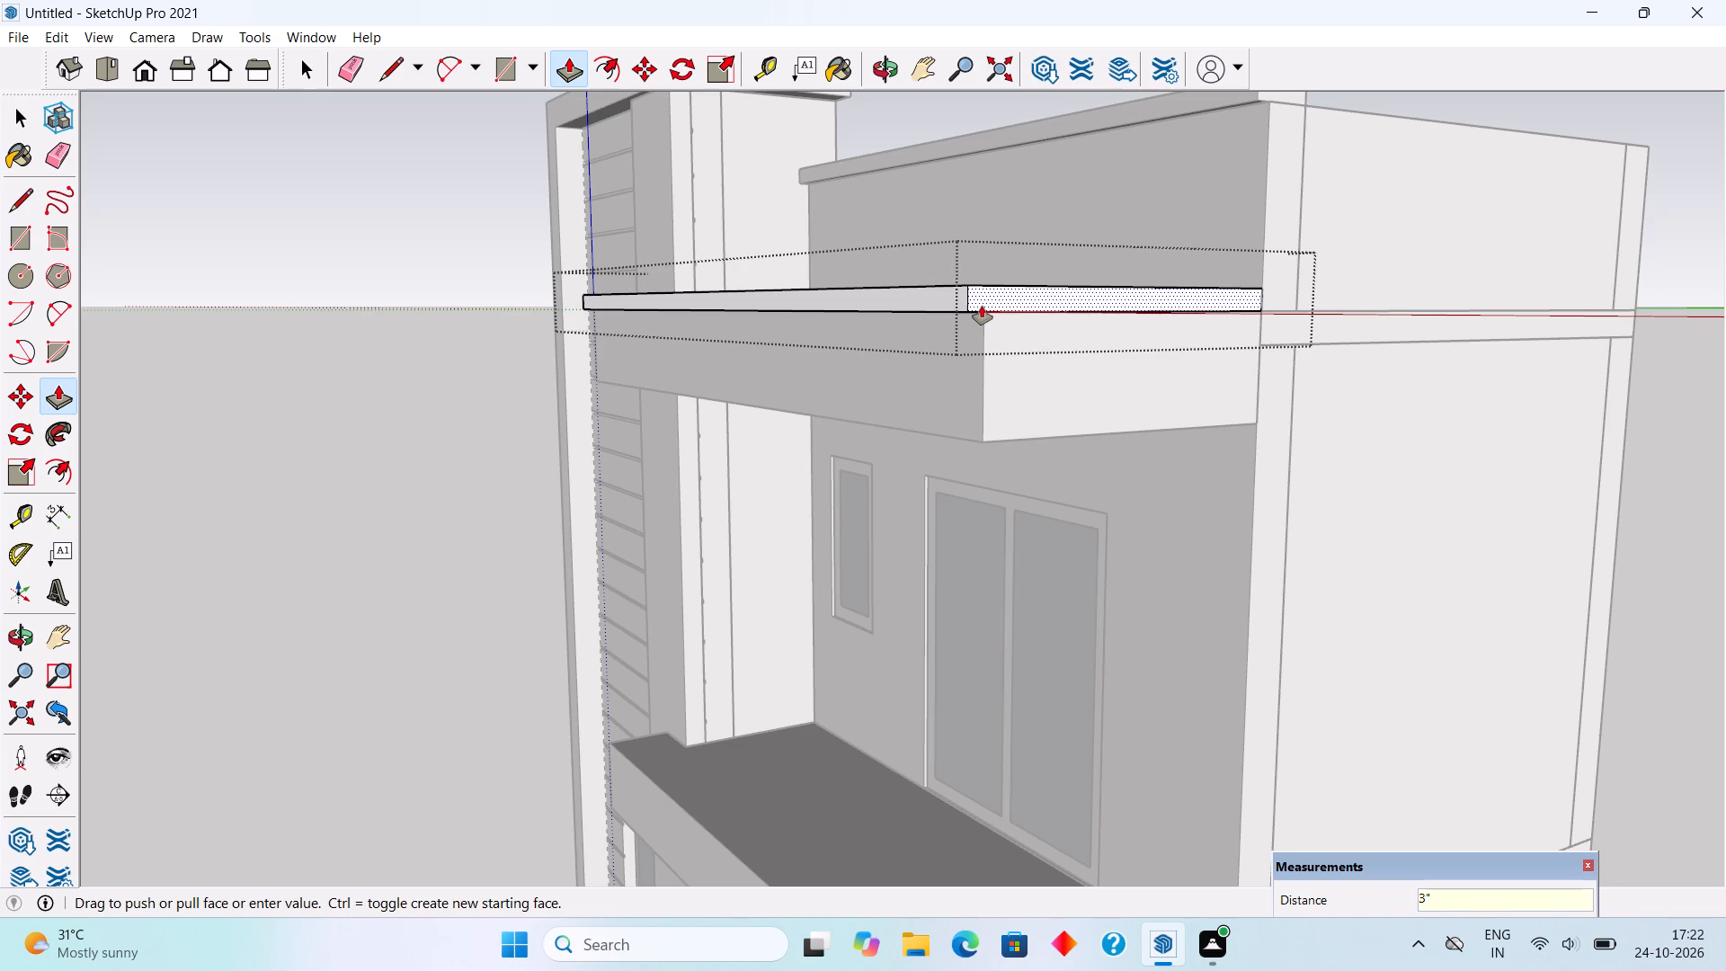
{"action": "double_click", "coordinate": [983, 305]}
{"action": "key", "text": "space"}
{"action": "scroll", "coordinate": [983, 305], "scroll_direction": "down", "scroll_amount": 9}
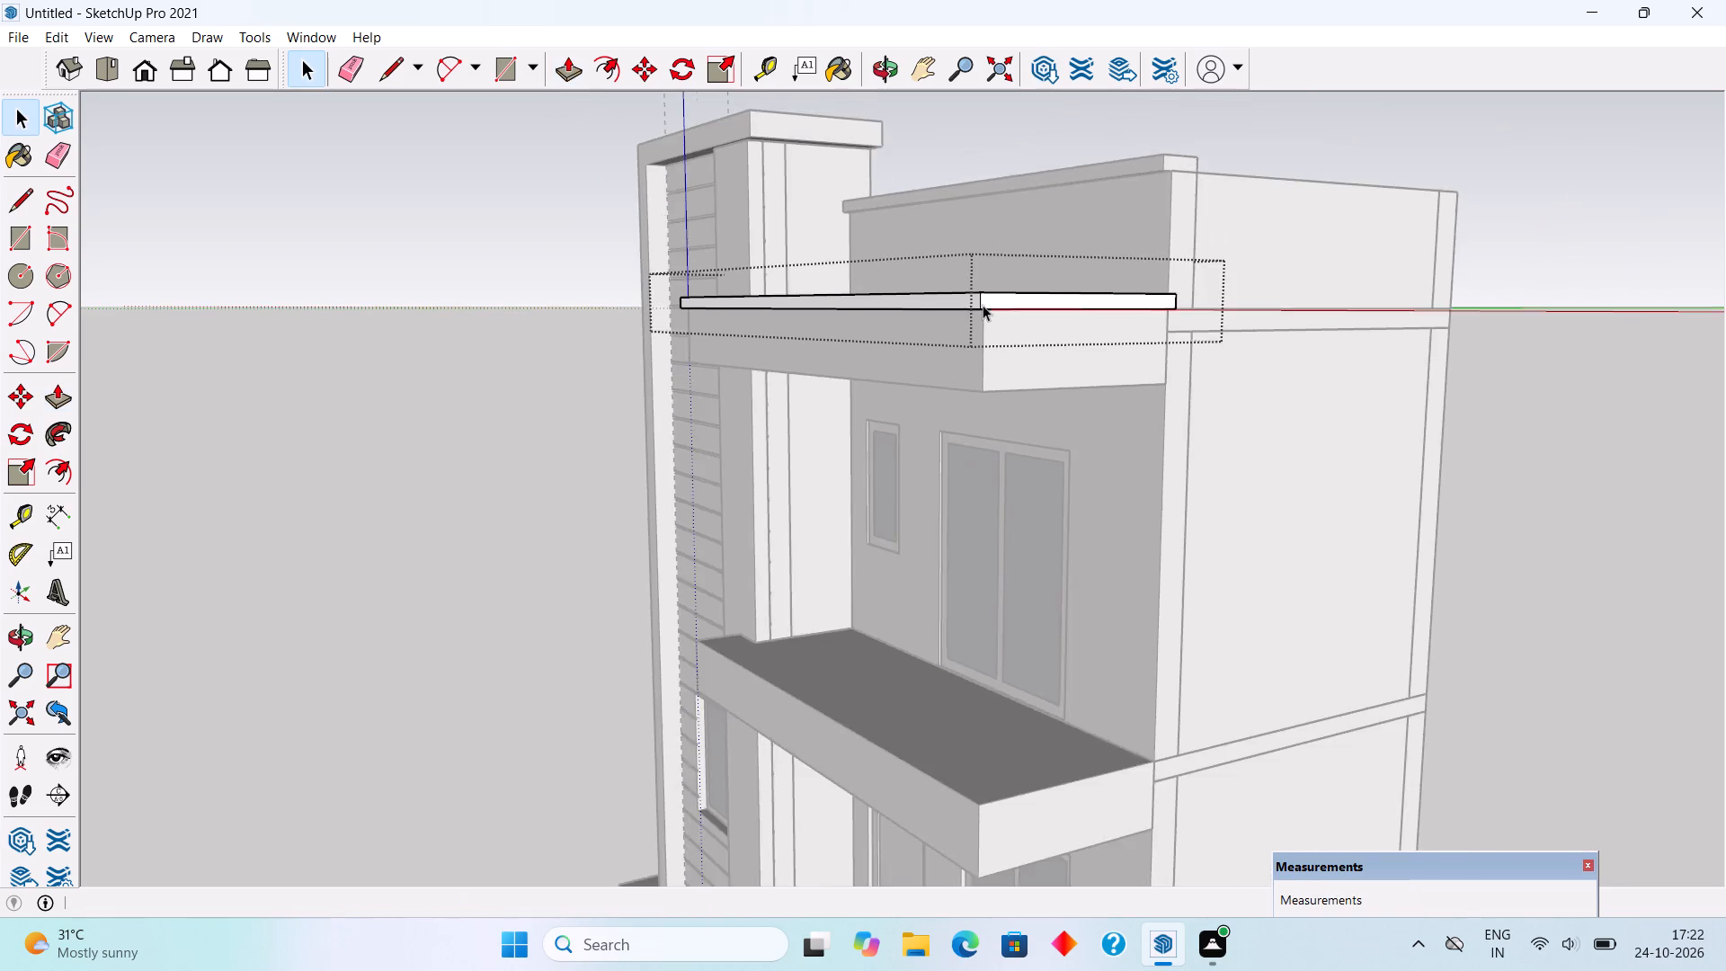
{"action": "scroll", "coordinate": [983, 305], "scroll_direction": "down", "scroll_amount": 3}
{"action": "left_click", "coordinate": [956, 168]}
Inside the upper slab's raised border group, pull the end face beside the tower out 3".
{"action": "middle_click_drag", "start_coordinate": [898, 366], "coordinate": [1725, 508]}
{"action": "scroll", "coordinate": [902, 325], "scroll_direction": "up", "scroll_amount": 2}
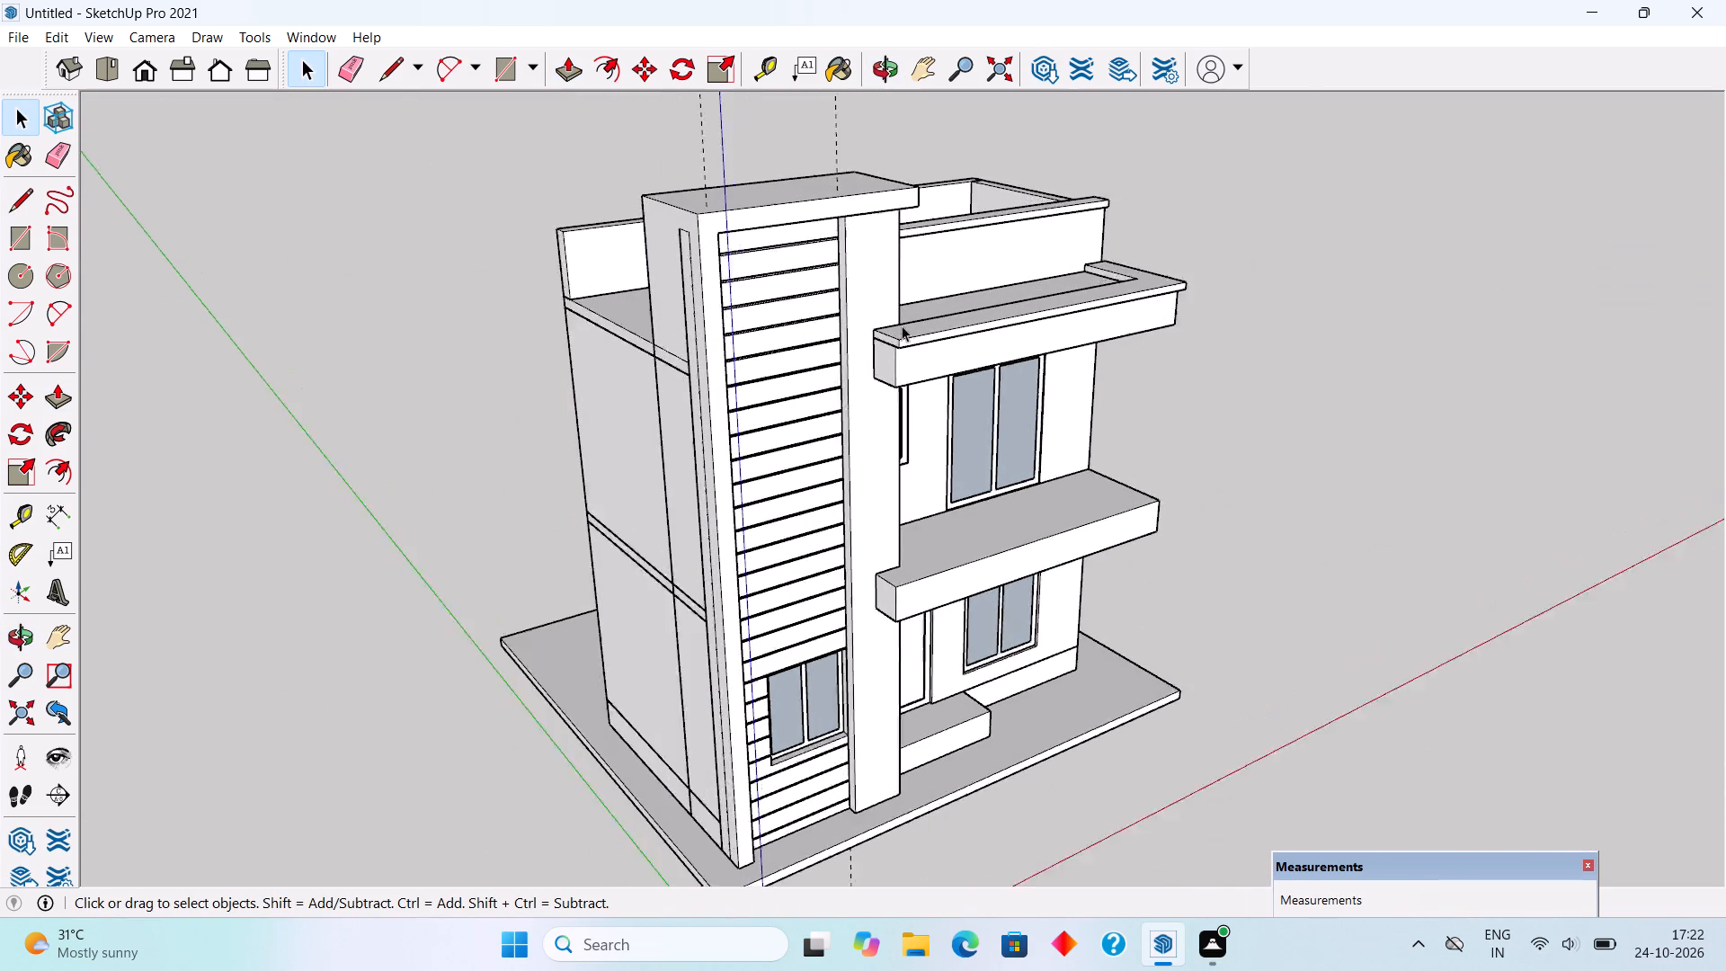
{"action": "scroll", "coordinate": [902, 325], "scroll_direction": "up", "scroll_amount": 8}
{"action": "double_click", "coordinate": [905, 326]}
{"action": "left_click", "coordinate": [905, 326]}
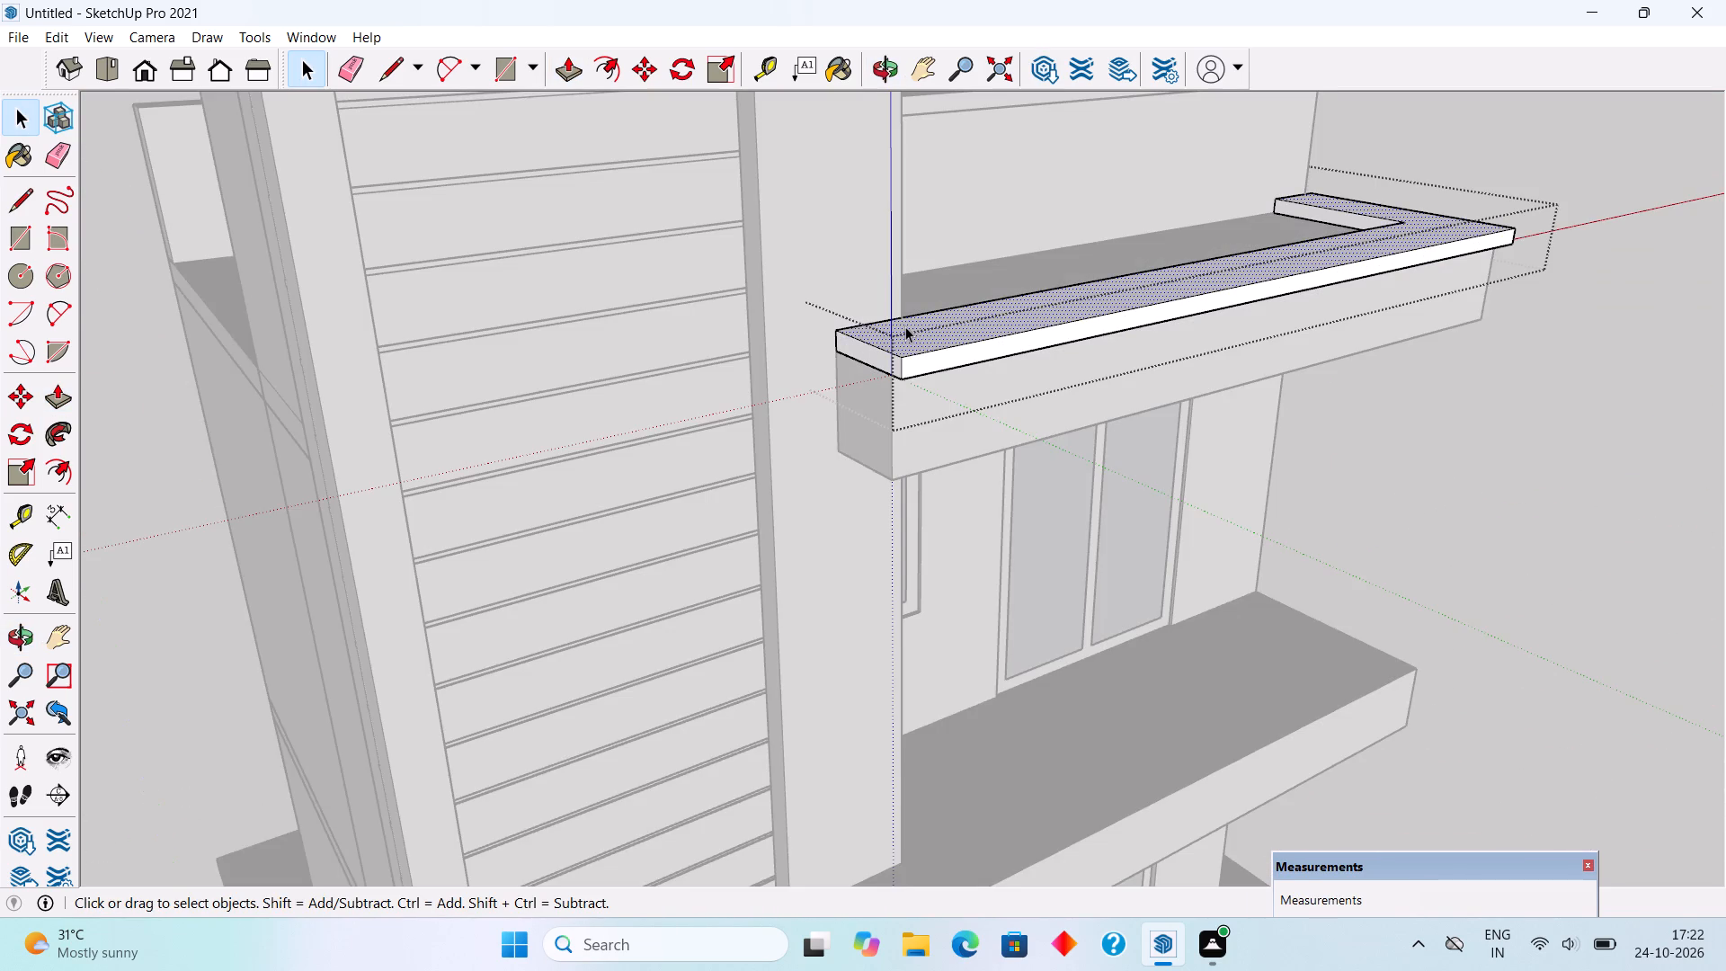
{"action": "key", "text": "p"}
{"action": "key", "text": "space"}
{"action": "left_click", "coordinate": [870, 349]}
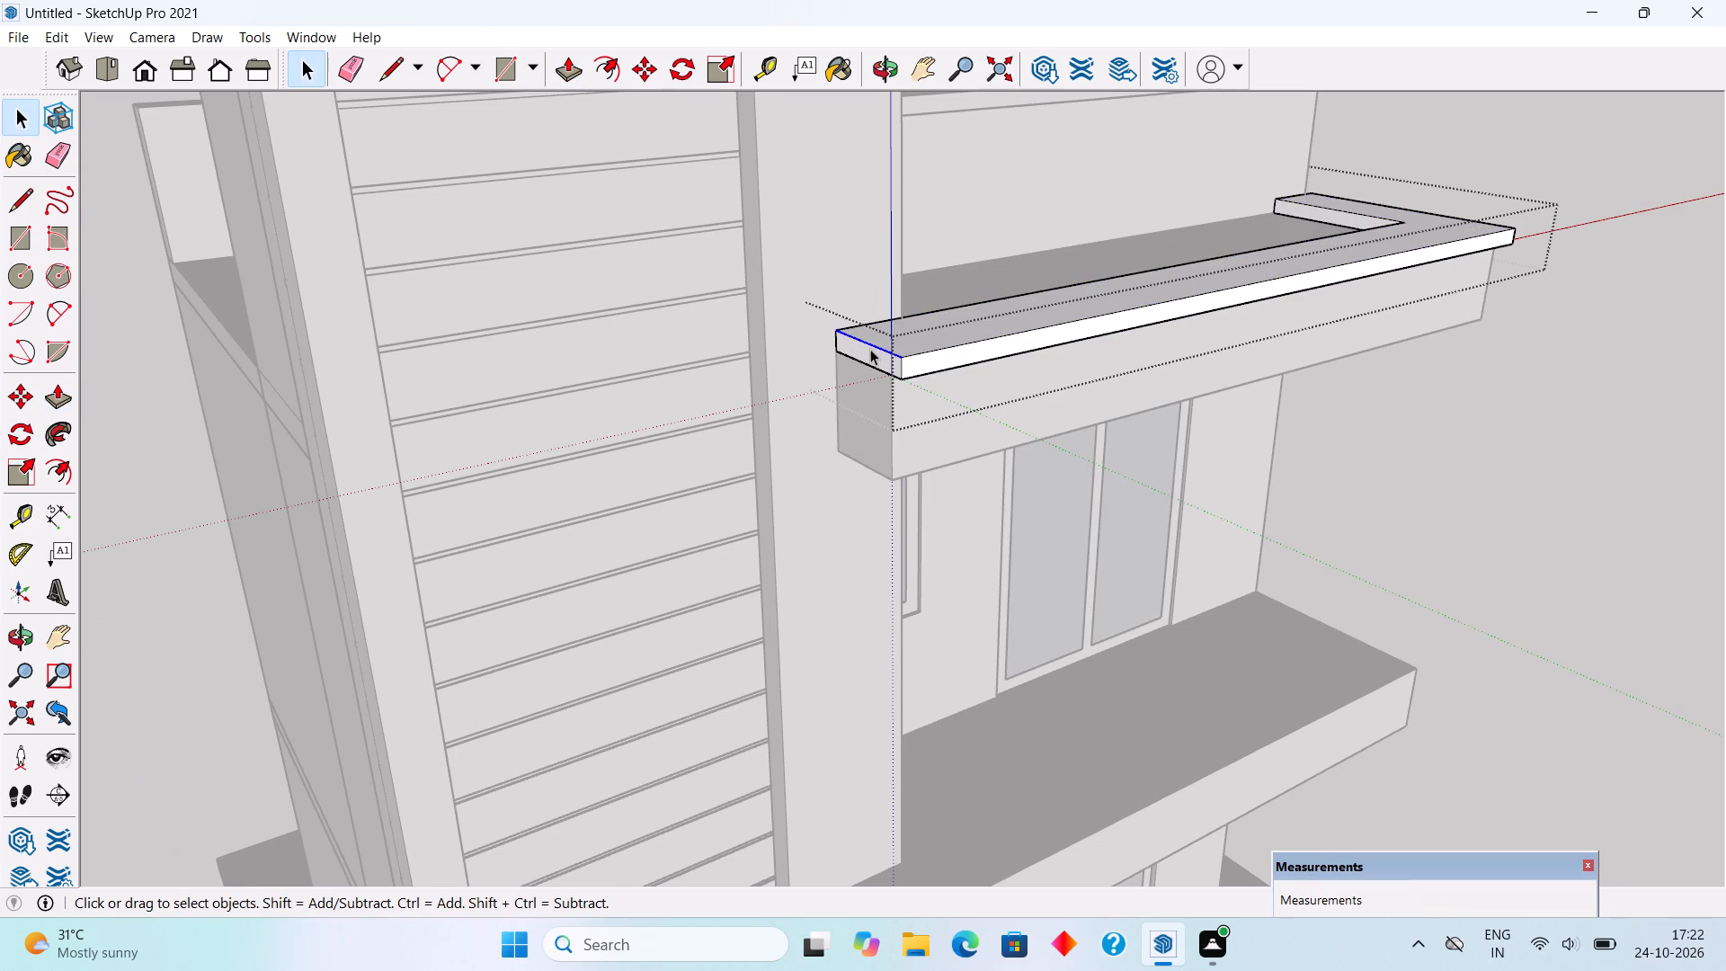
{"action": "key", "text": "p"}
{"action": "left_click", "coordinate": [875, 360]}
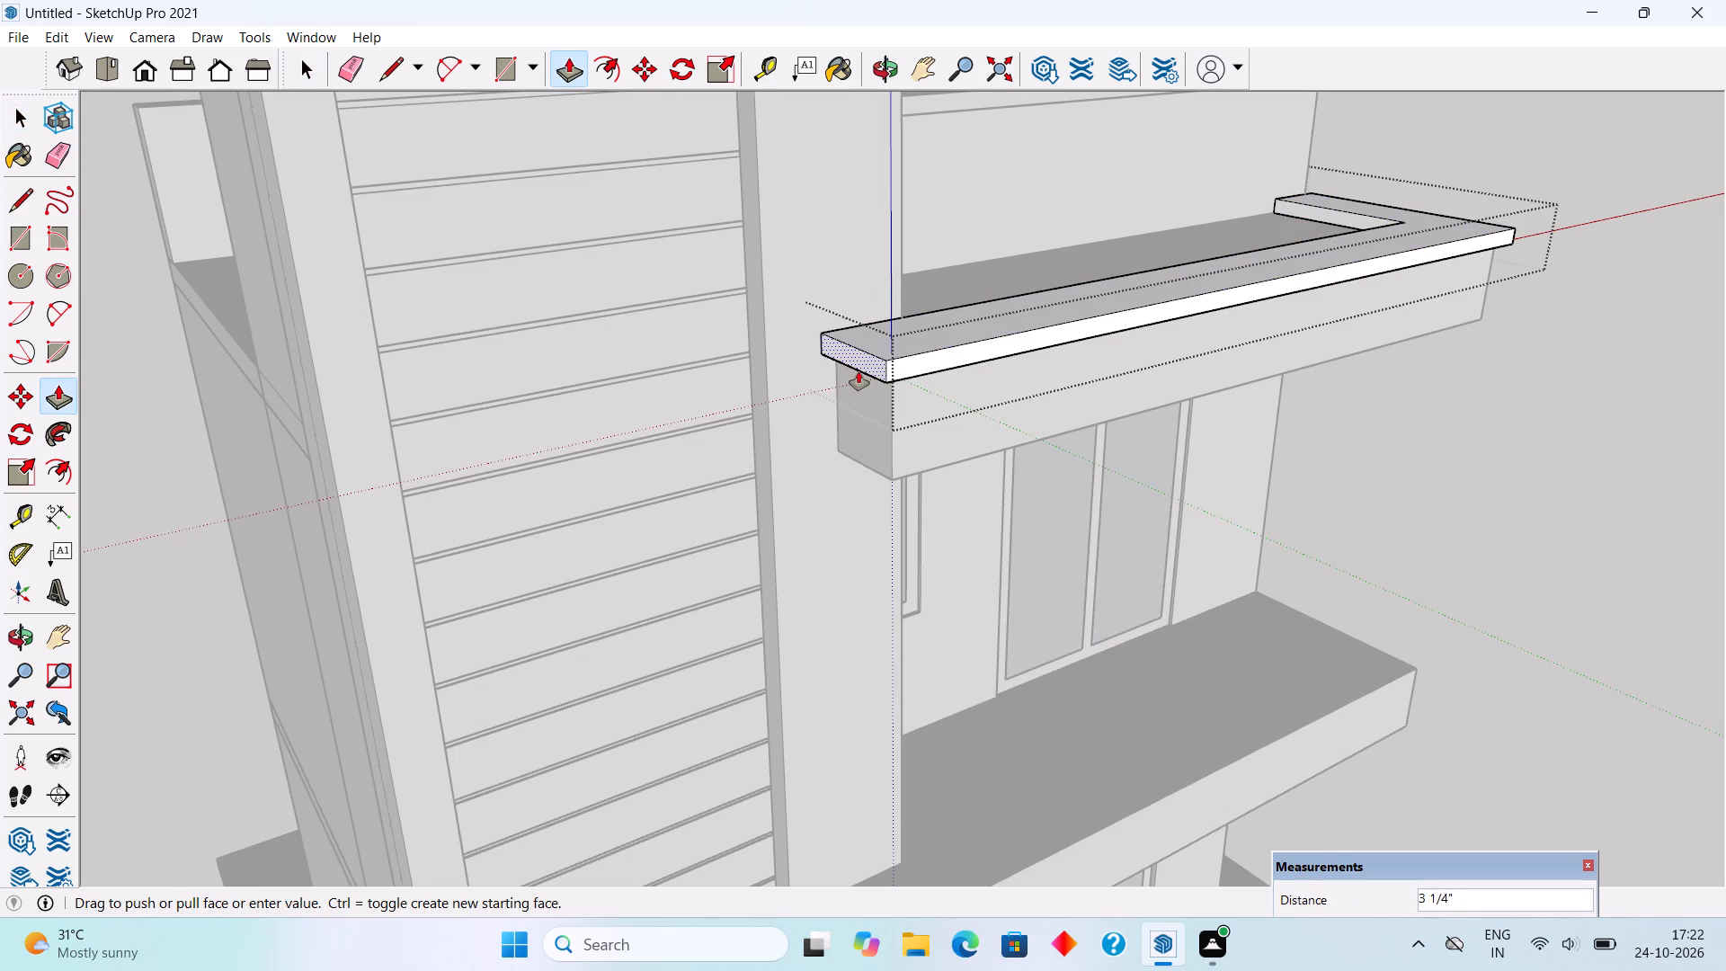
{"action": "type", "text": "3\""}
{"action": "key", "text": "Return"}
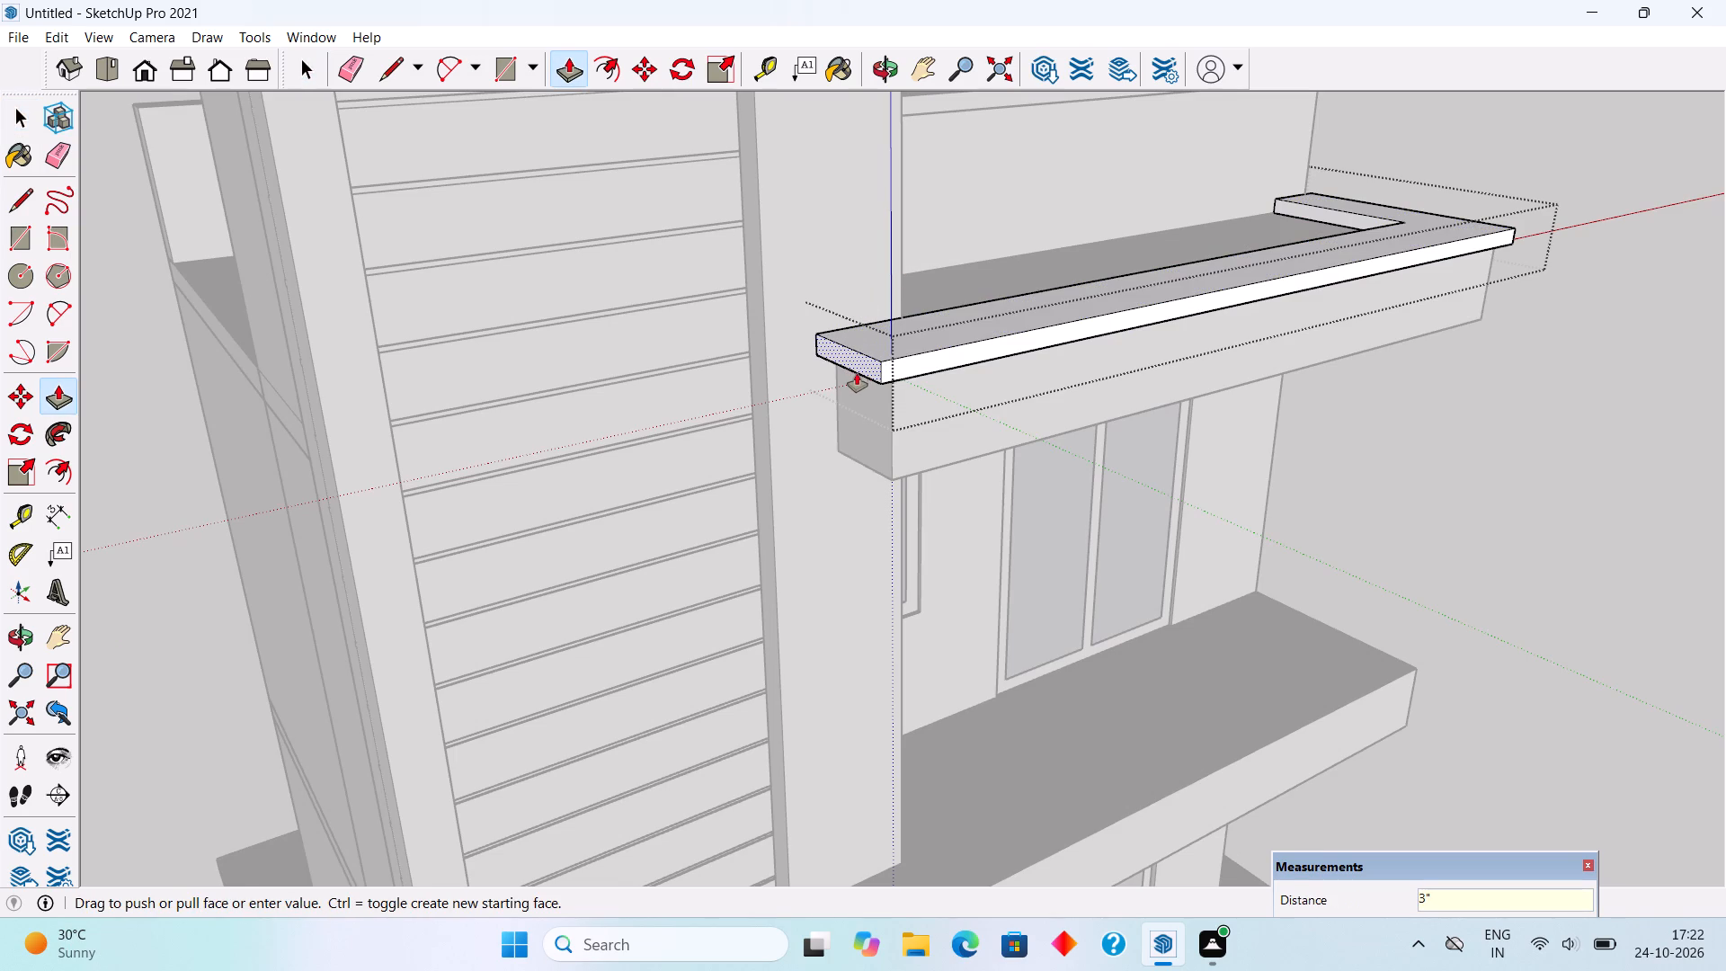
{"action": "key", "text": "space"}
{"action": "scroll", "coordinate": [796, 340], "scroll_direction": "down", "scroll_amount": 5}
{"action": "left_click", "coordinate": [1266, 431]}
Draw a 15' 9" by 1' 6" rectangle along the lower slab's front edge and start extruding it with Push/Pull.
{"action": "middle_click_drag", "start_coordinate": [1157, 601], "coordinate": [1123, 620]}
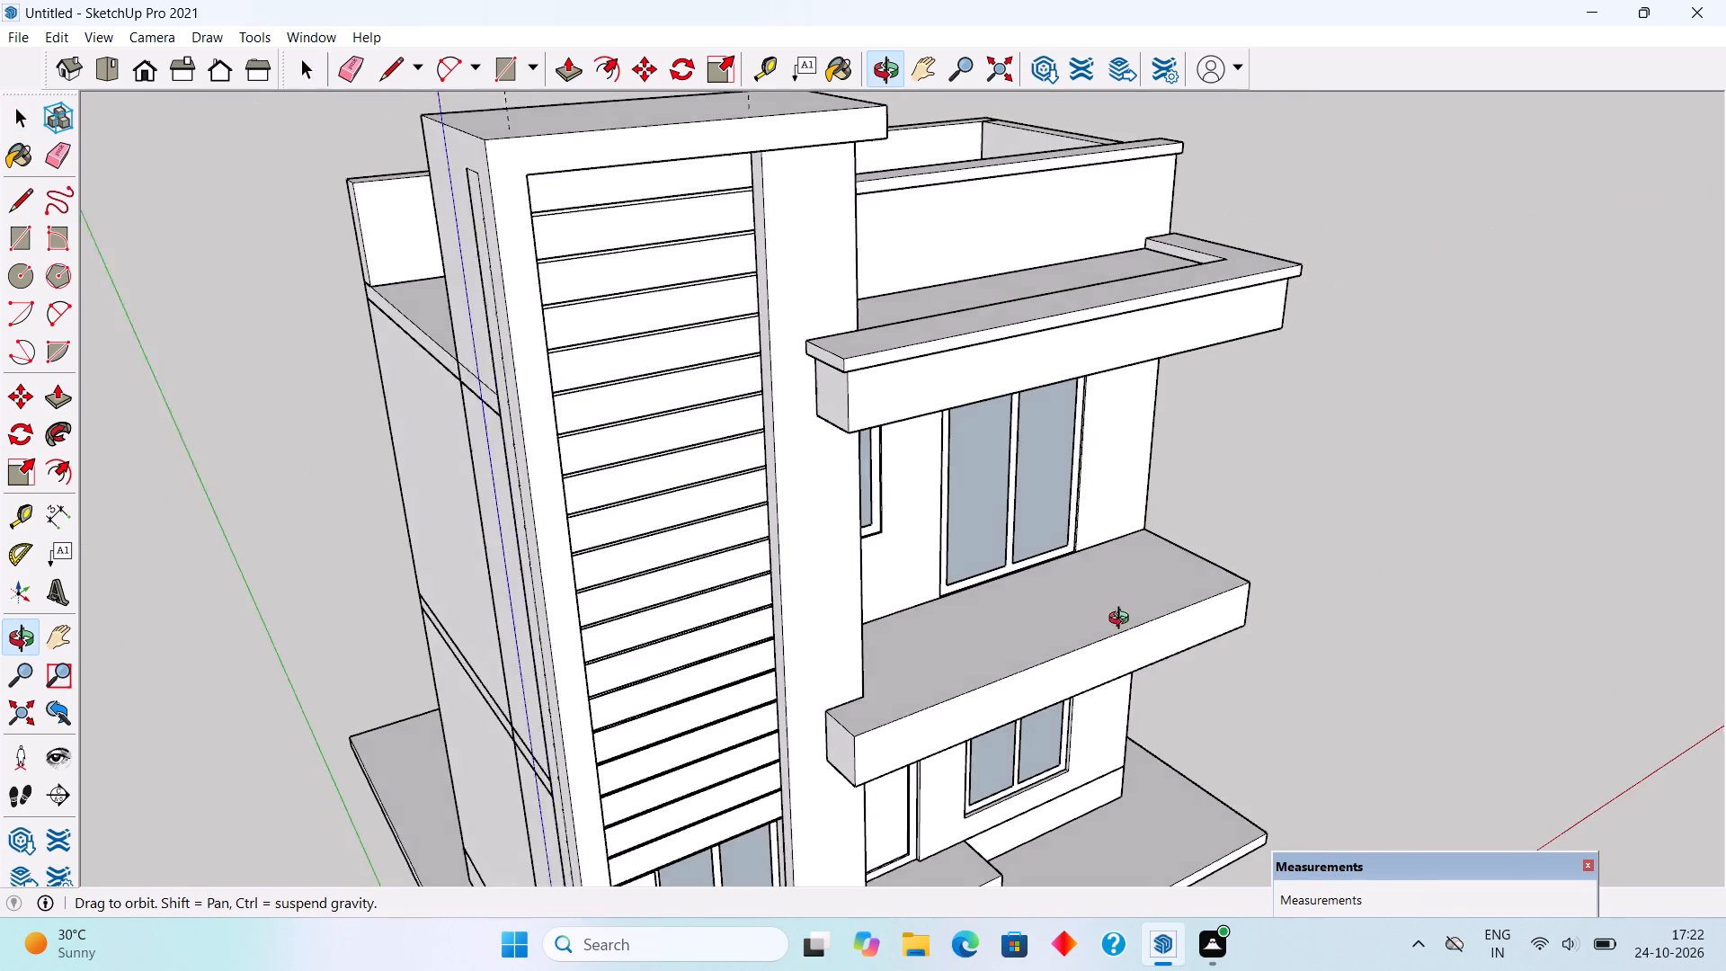
{"action": "middle_click_drag", "start_coordinate": [1123, 620], "coordinate": [1025, 660]}
{"action": "scroll", "coordinate": [1025, 660], "scroll_direction": "up", "scroll_amount": 2}
{"action": "middle_click_drag", "start_coordinate": [825, 790], "coordinate": [698, 834]}
{"action": "scroll", "coordinate": [680, 784], "scroll_direction": "up", "scroll_amount": 2}
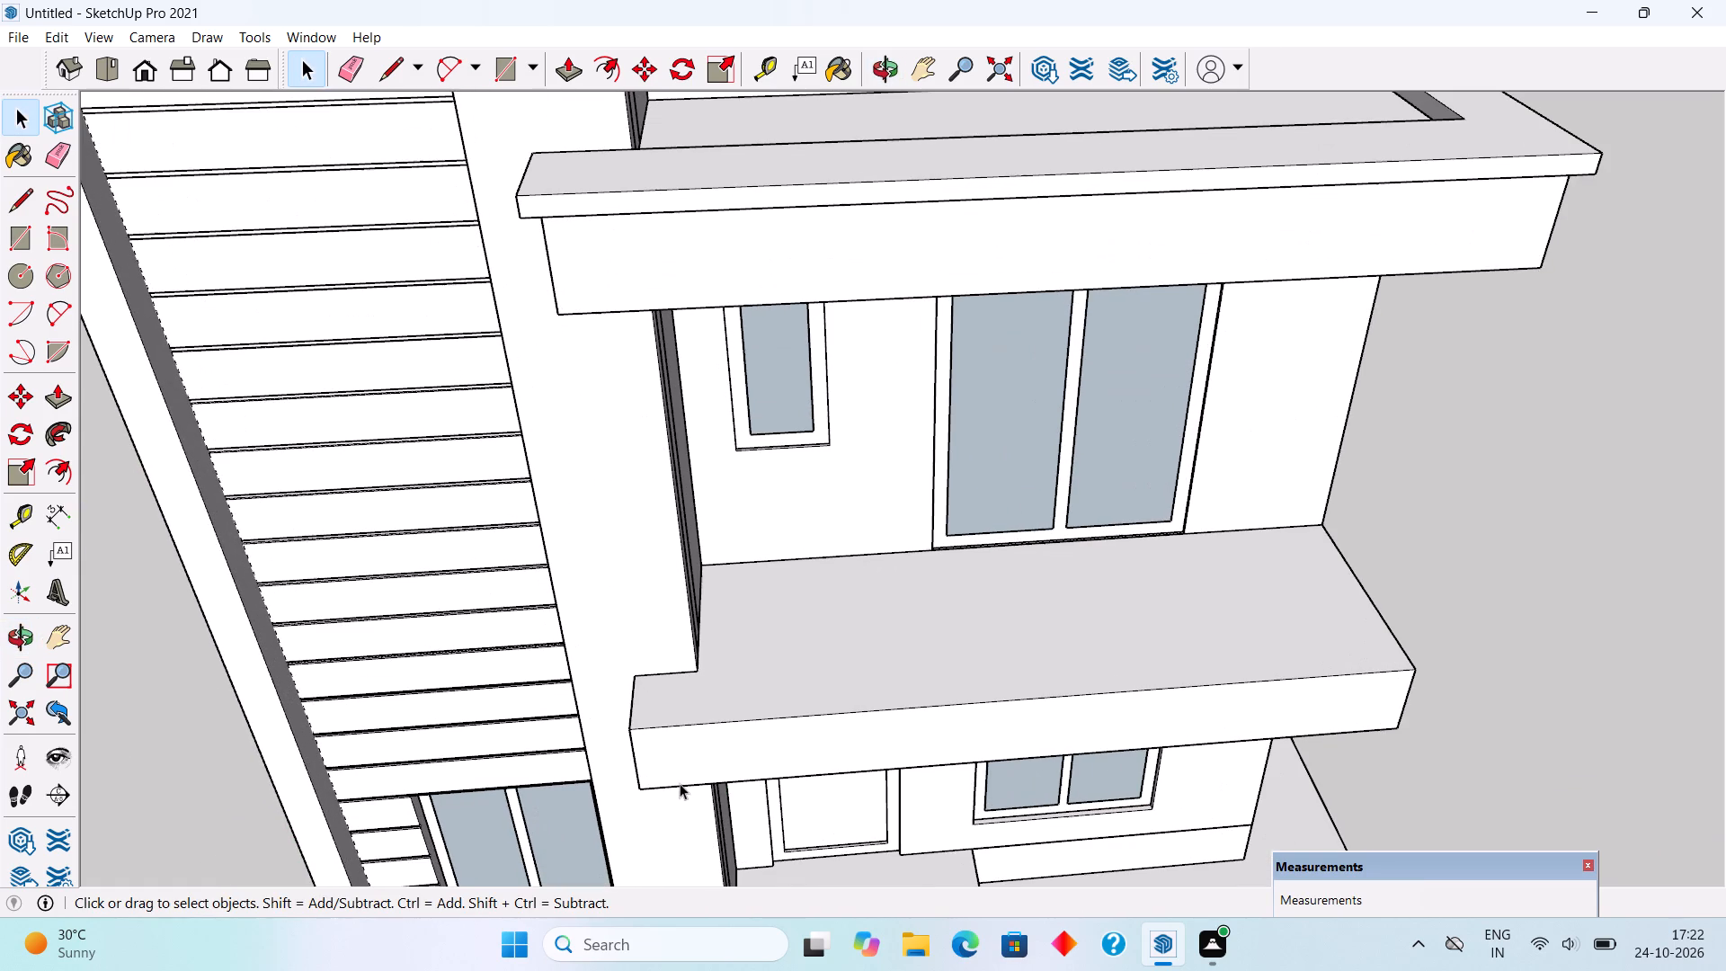
{"action": "key", "text": "r"}
{"action": "left_click", "coordinate": [638, 673]}
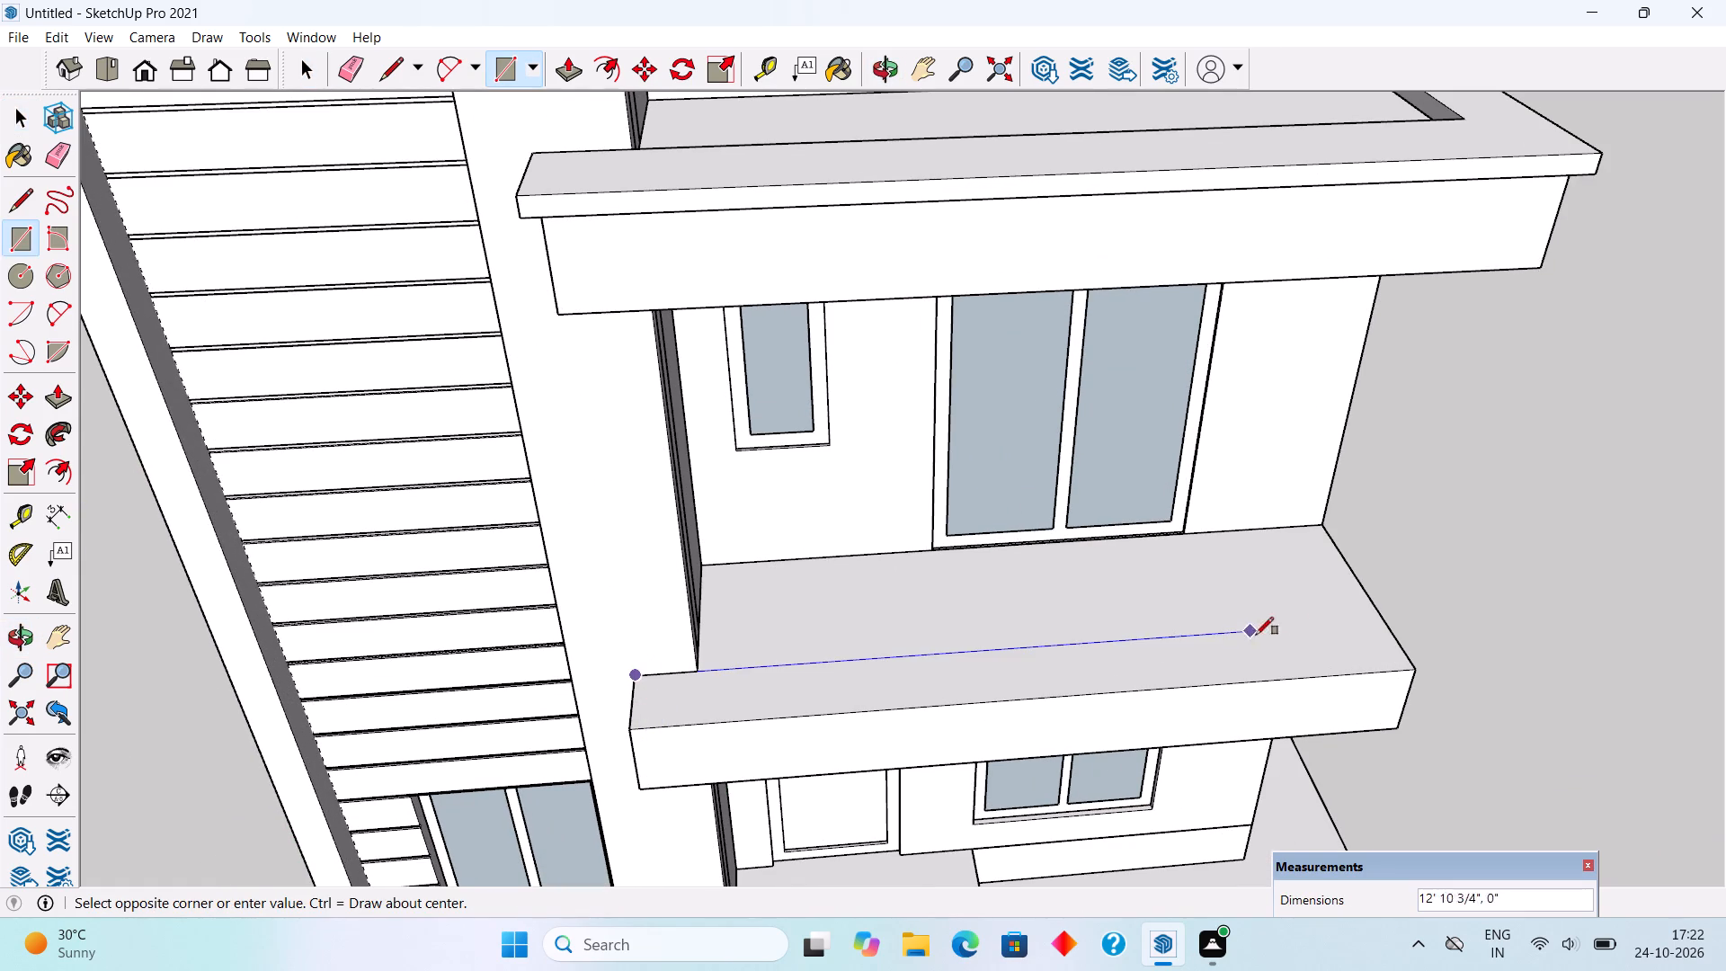
{"action": "left_click", "coordinate": [1420, 669]}
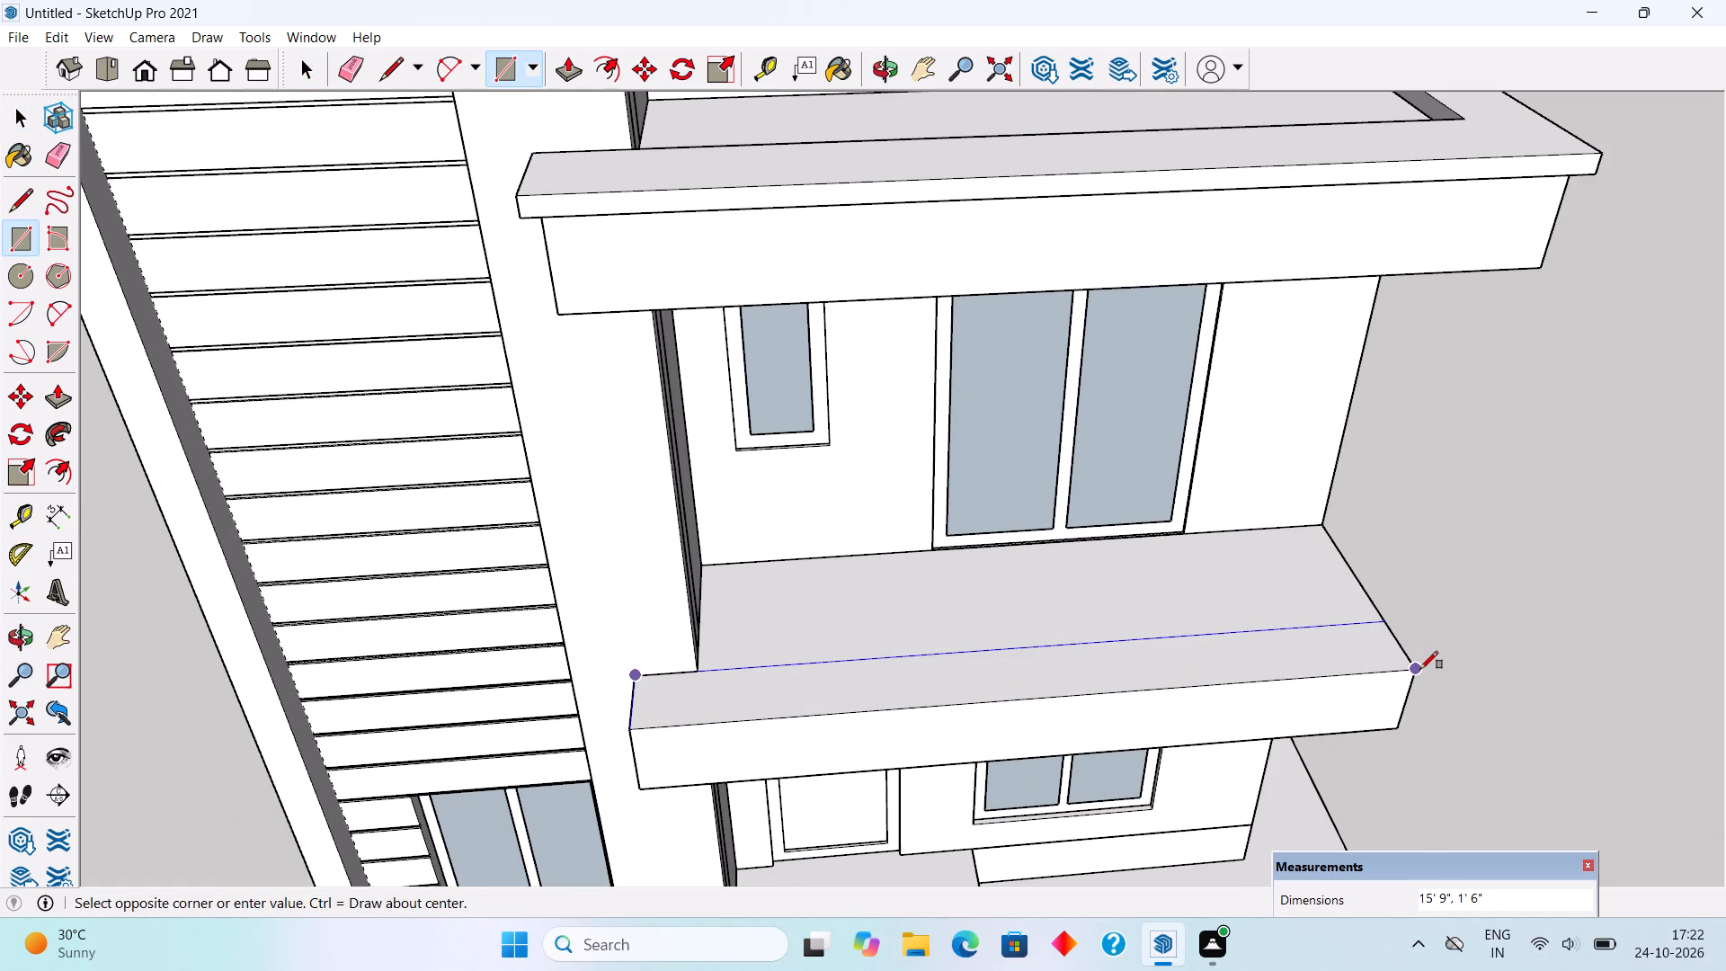
{"action": "key", "text": "p"}
{"action": "left_click", "coordinate": [1384, 634]}
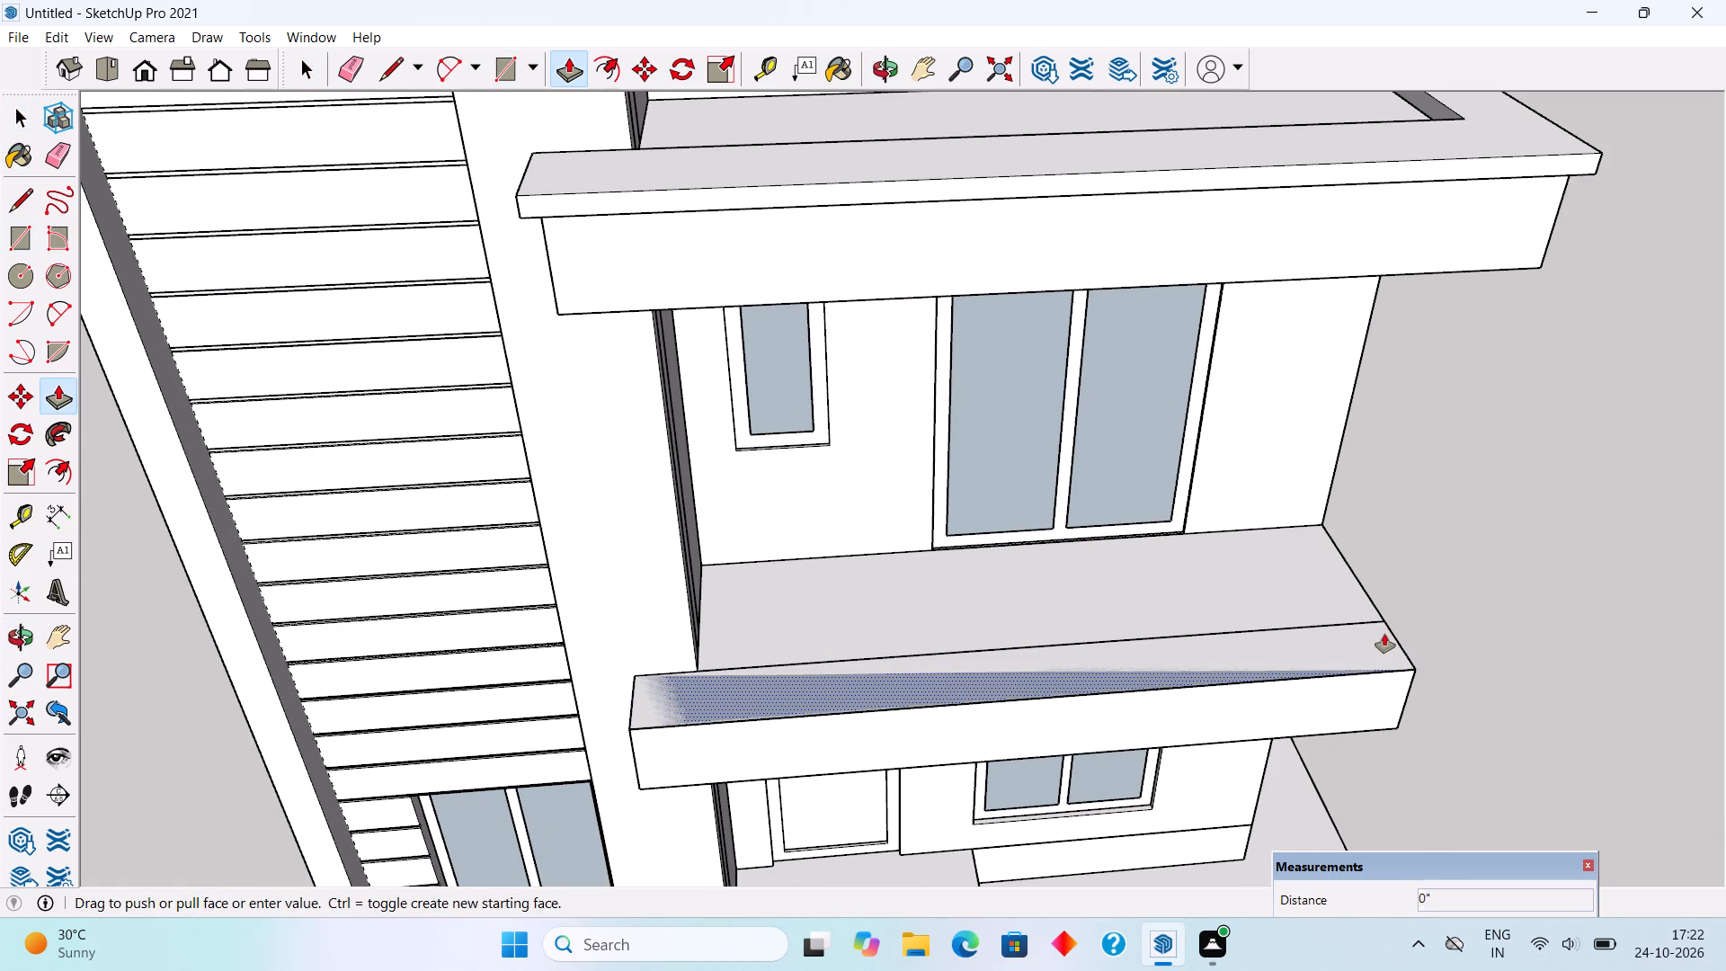
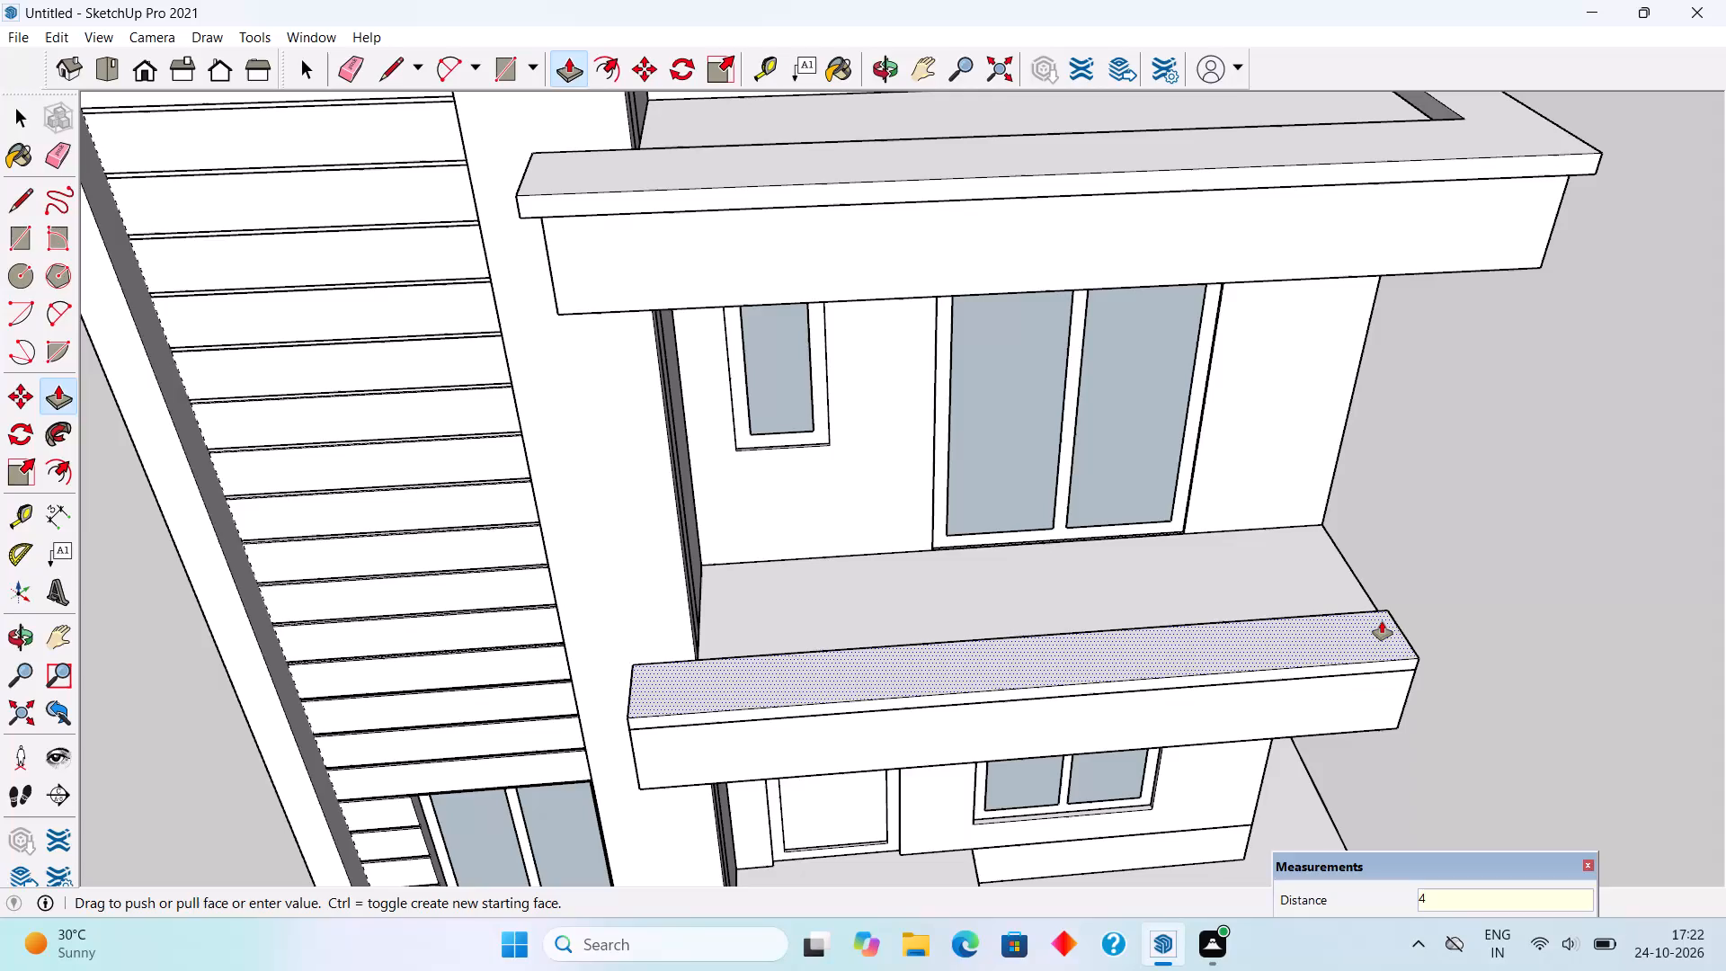
Extrude the strip along the lower slab's front edge up 4".
{"action": "key", "text": "shift+quotedbl"}
{"action": "key", "text": "Return"}
Split the strip's inner face with a vertical line near the end away from the tower and pull that end portion 3' 6" back to the house wall.
{"action": "middle_click_drag", "start_coordinate": [1455, 624], "coordinate": [130, 425]}
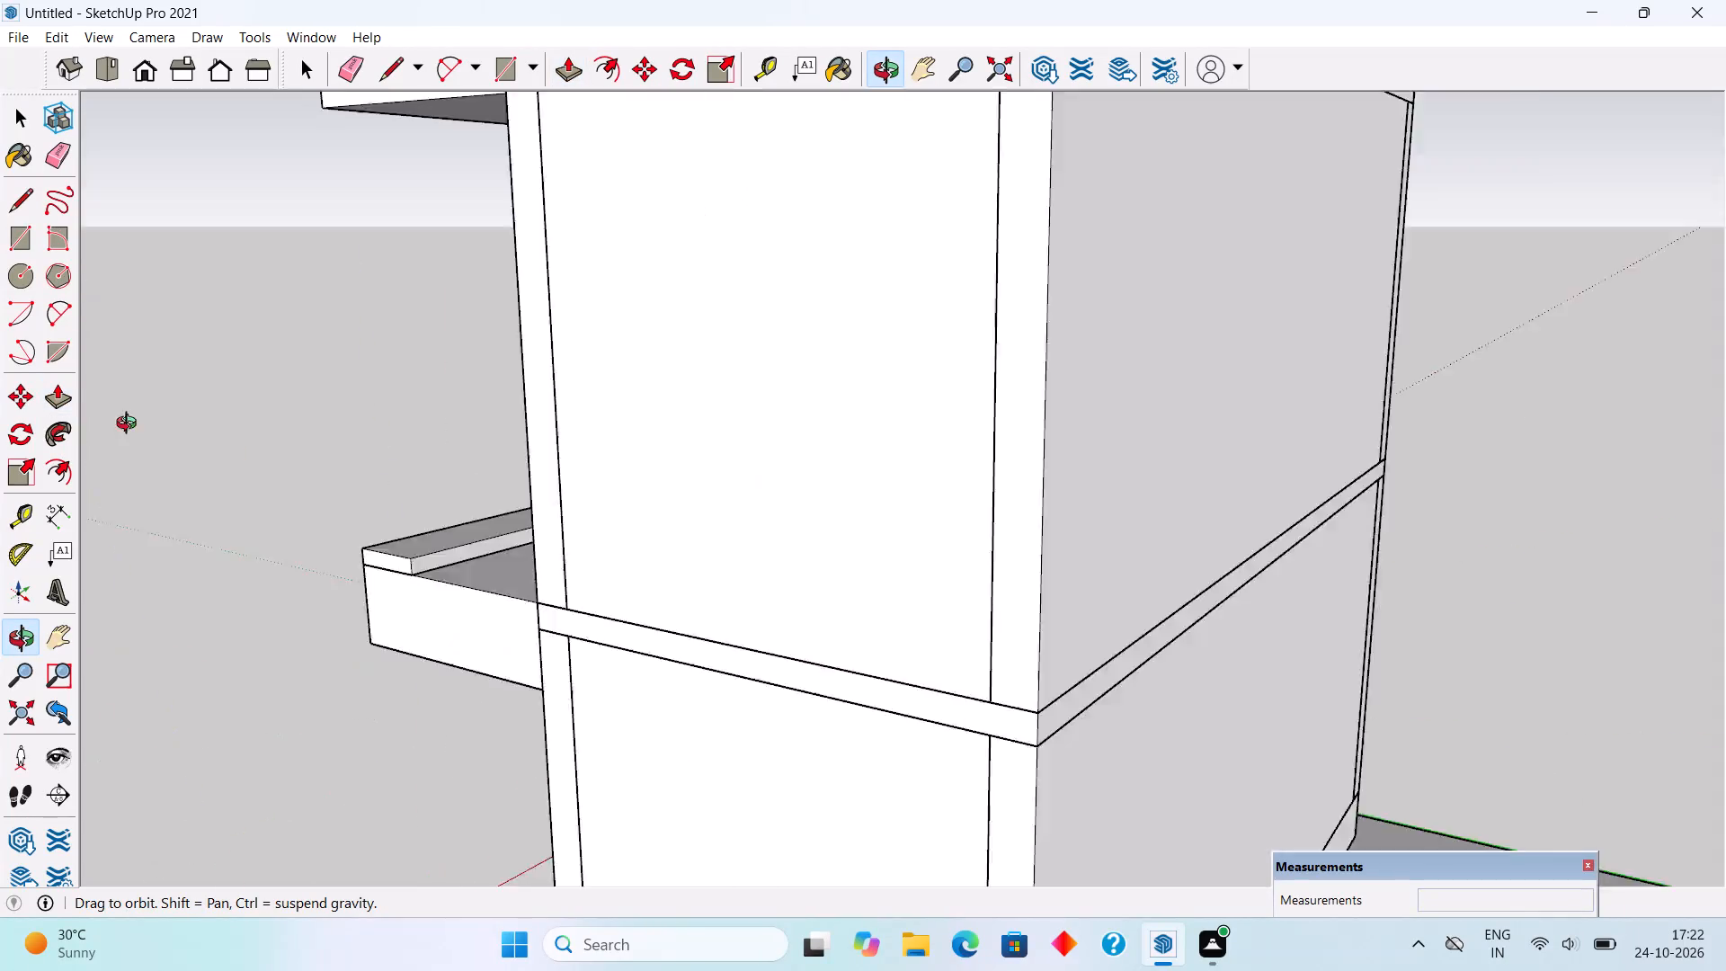
{"action": "middle_click_drag", "start_coordinate": [130, 425], "coordinate": [245, 553]}
{"action": "scroll", "coordinate": [369, 579], "scroll_direction": "up", "scroll_amount": 6}
{"action": "scroll", "coordinate": [474, 582], "scroll_direction": "up", "scroll_amount": 4}
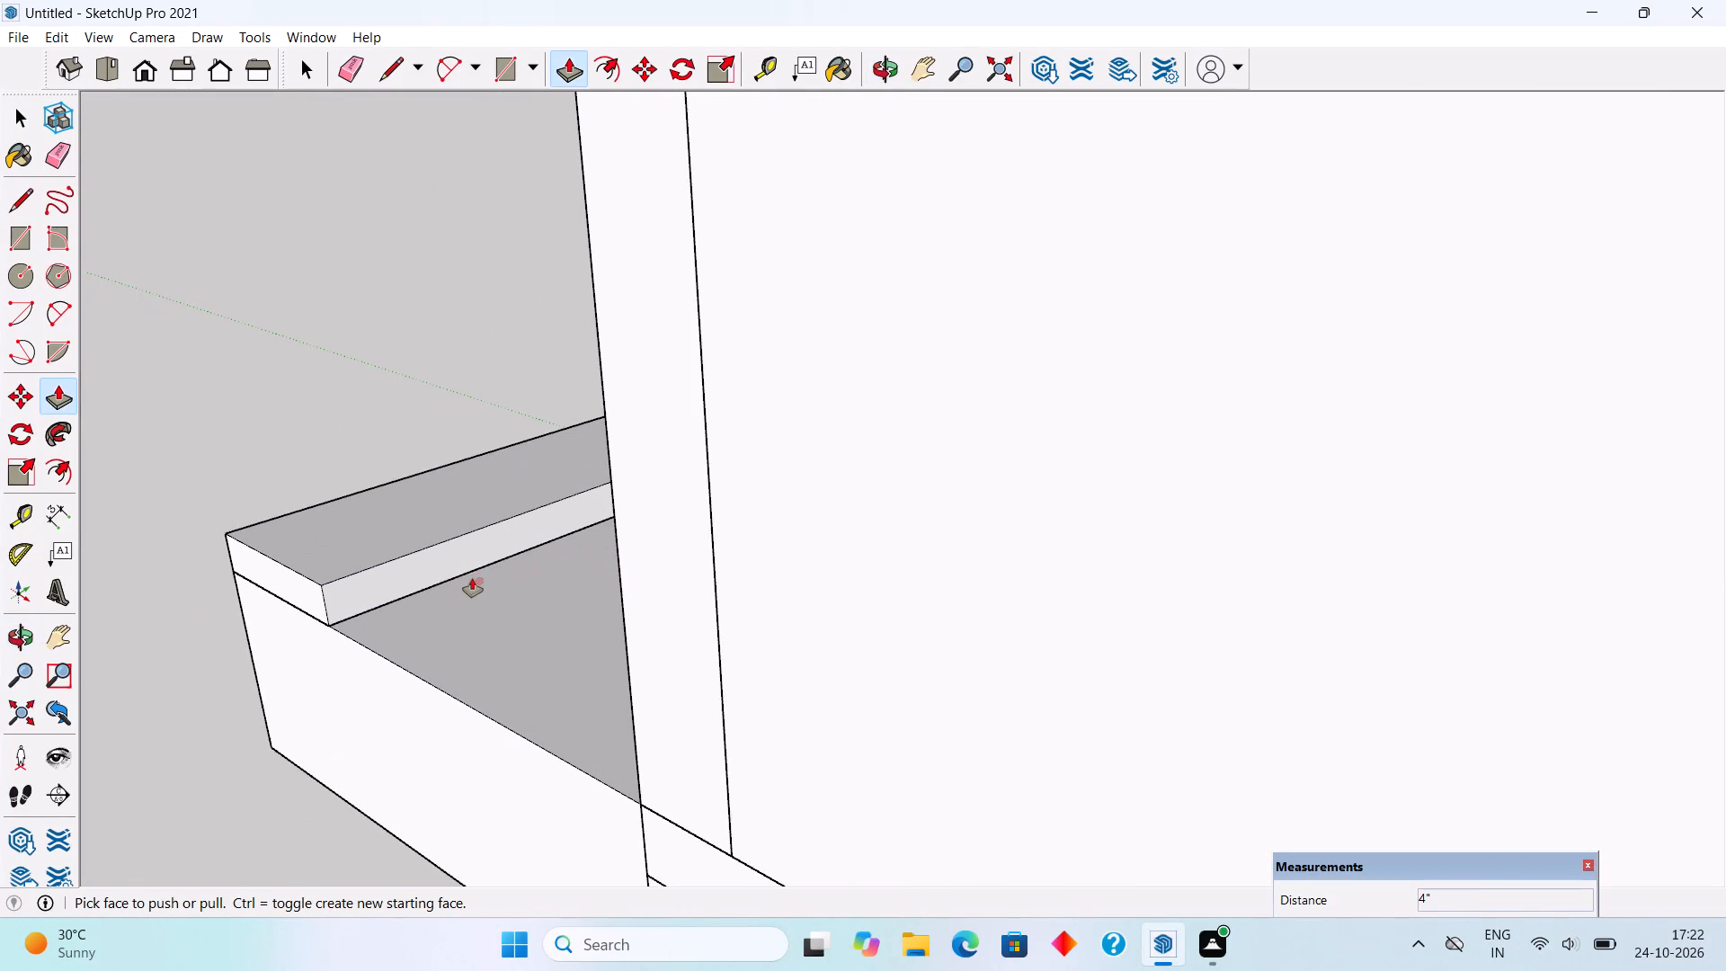
{"action": "scroll", "coordinate": [470, 574], "scroll_direction": "up", "scroll_amount": 2}
{"action": "key", "text": "k"}
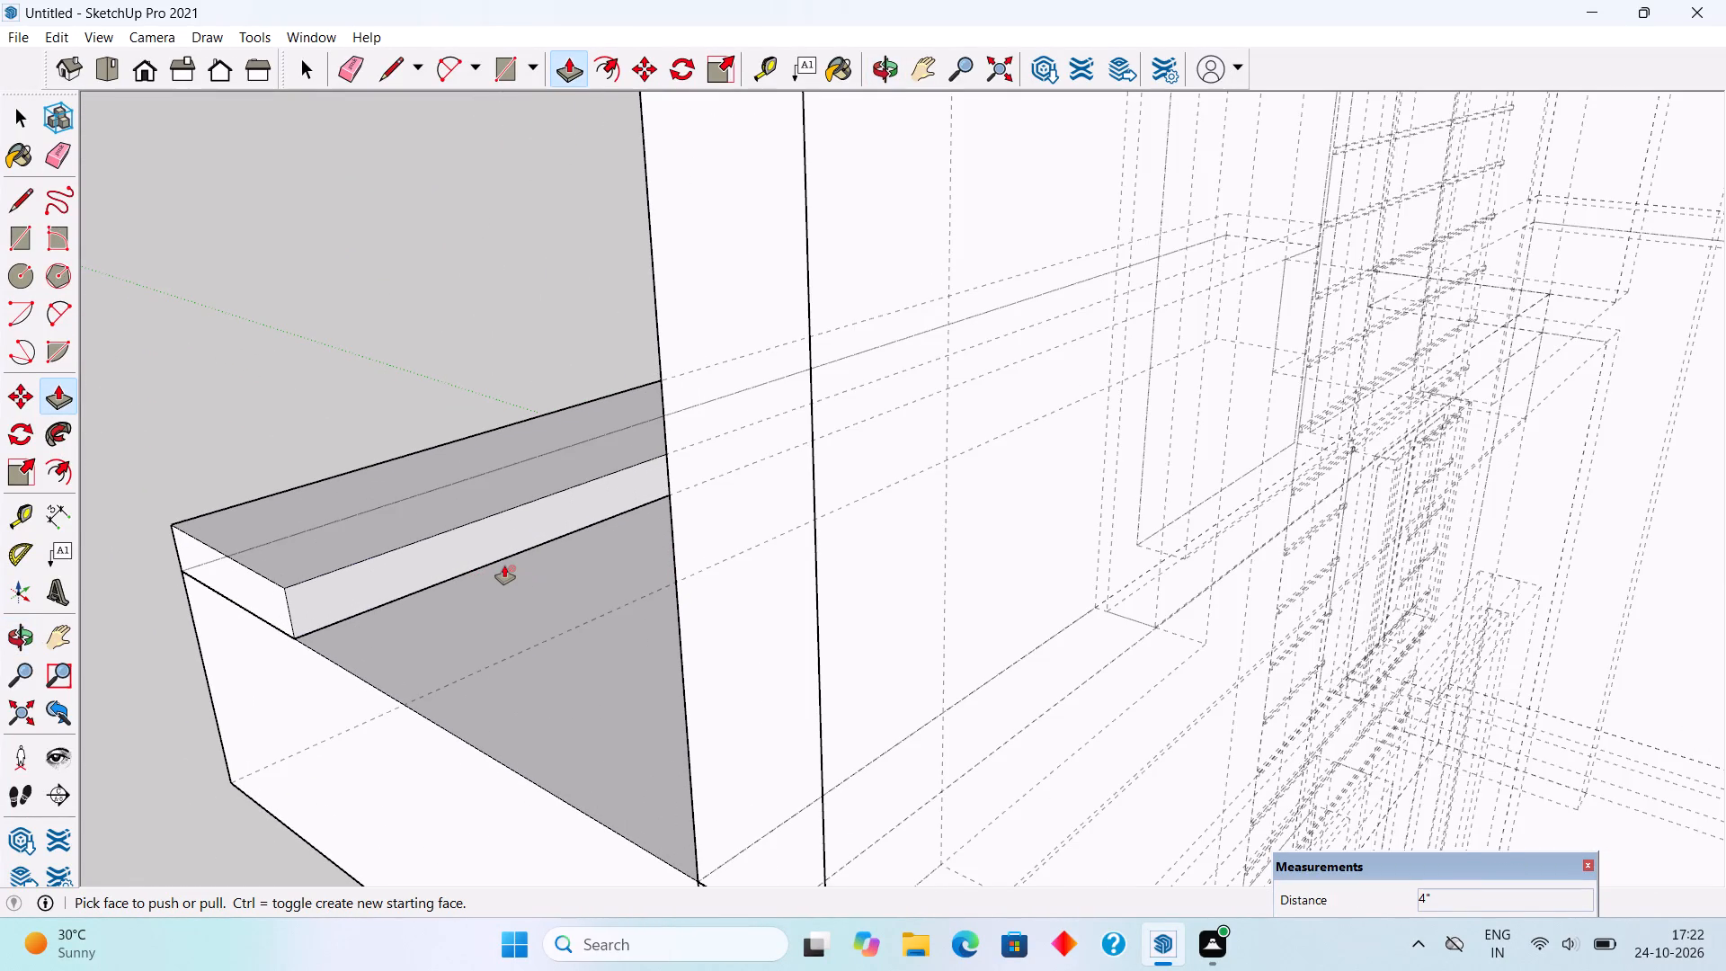
{"action": "key", "text": "k"}
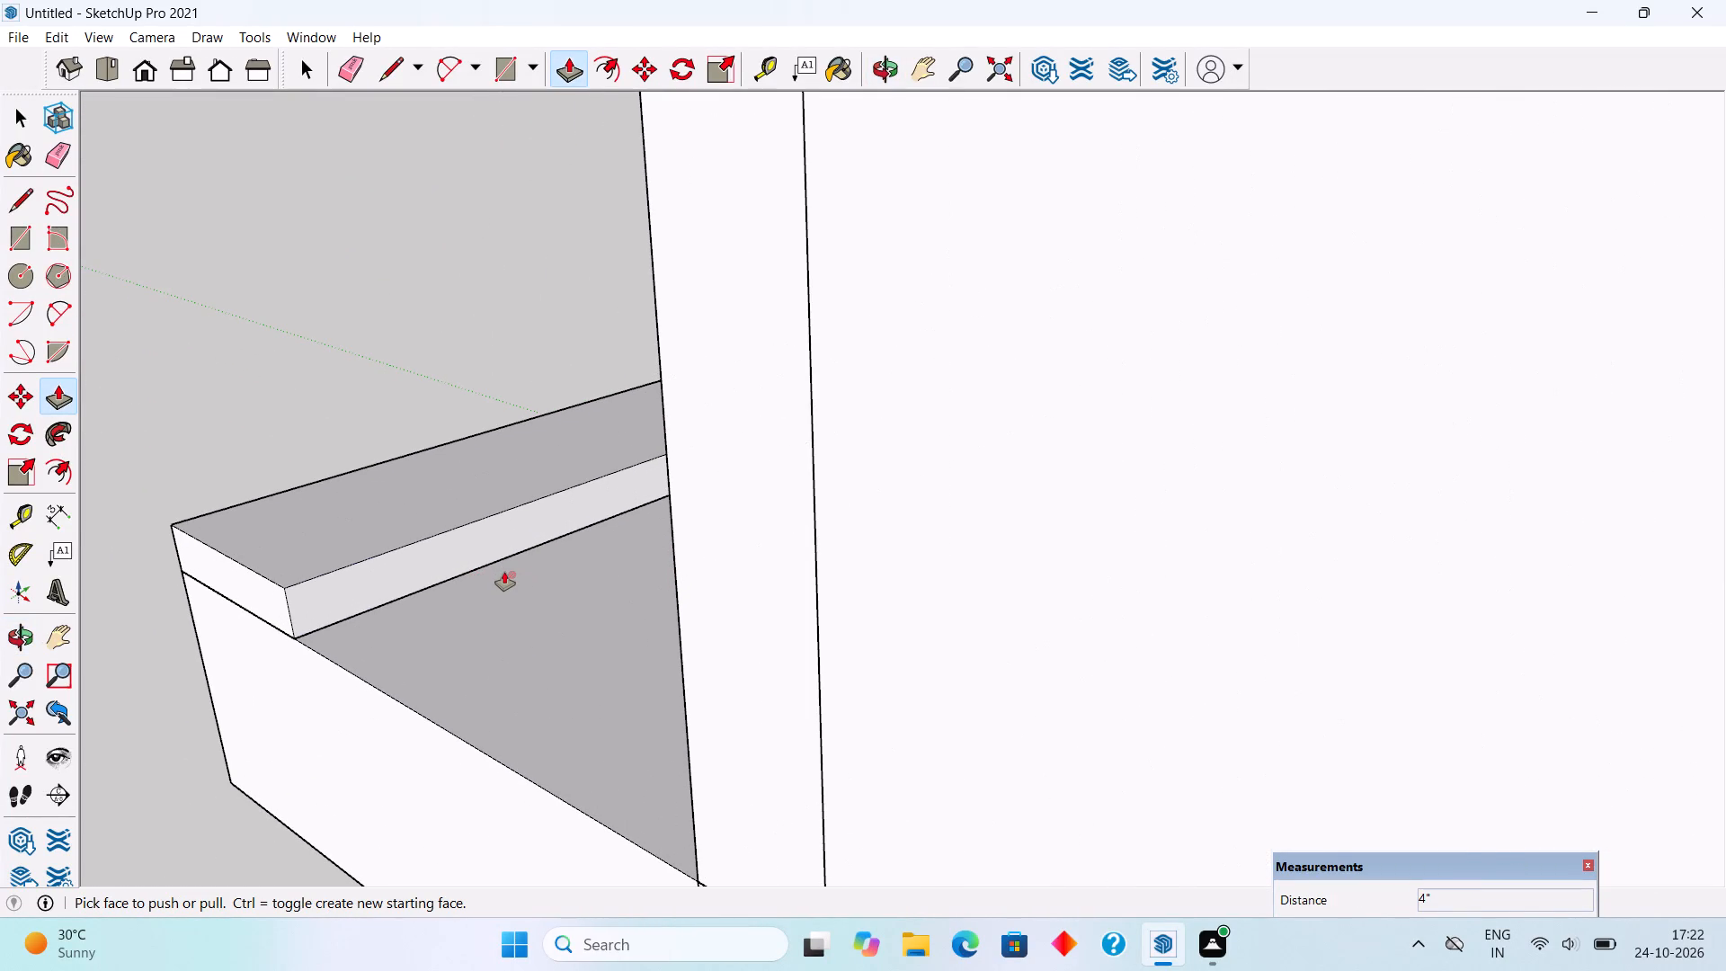
{"action": "key", "text": "l"}
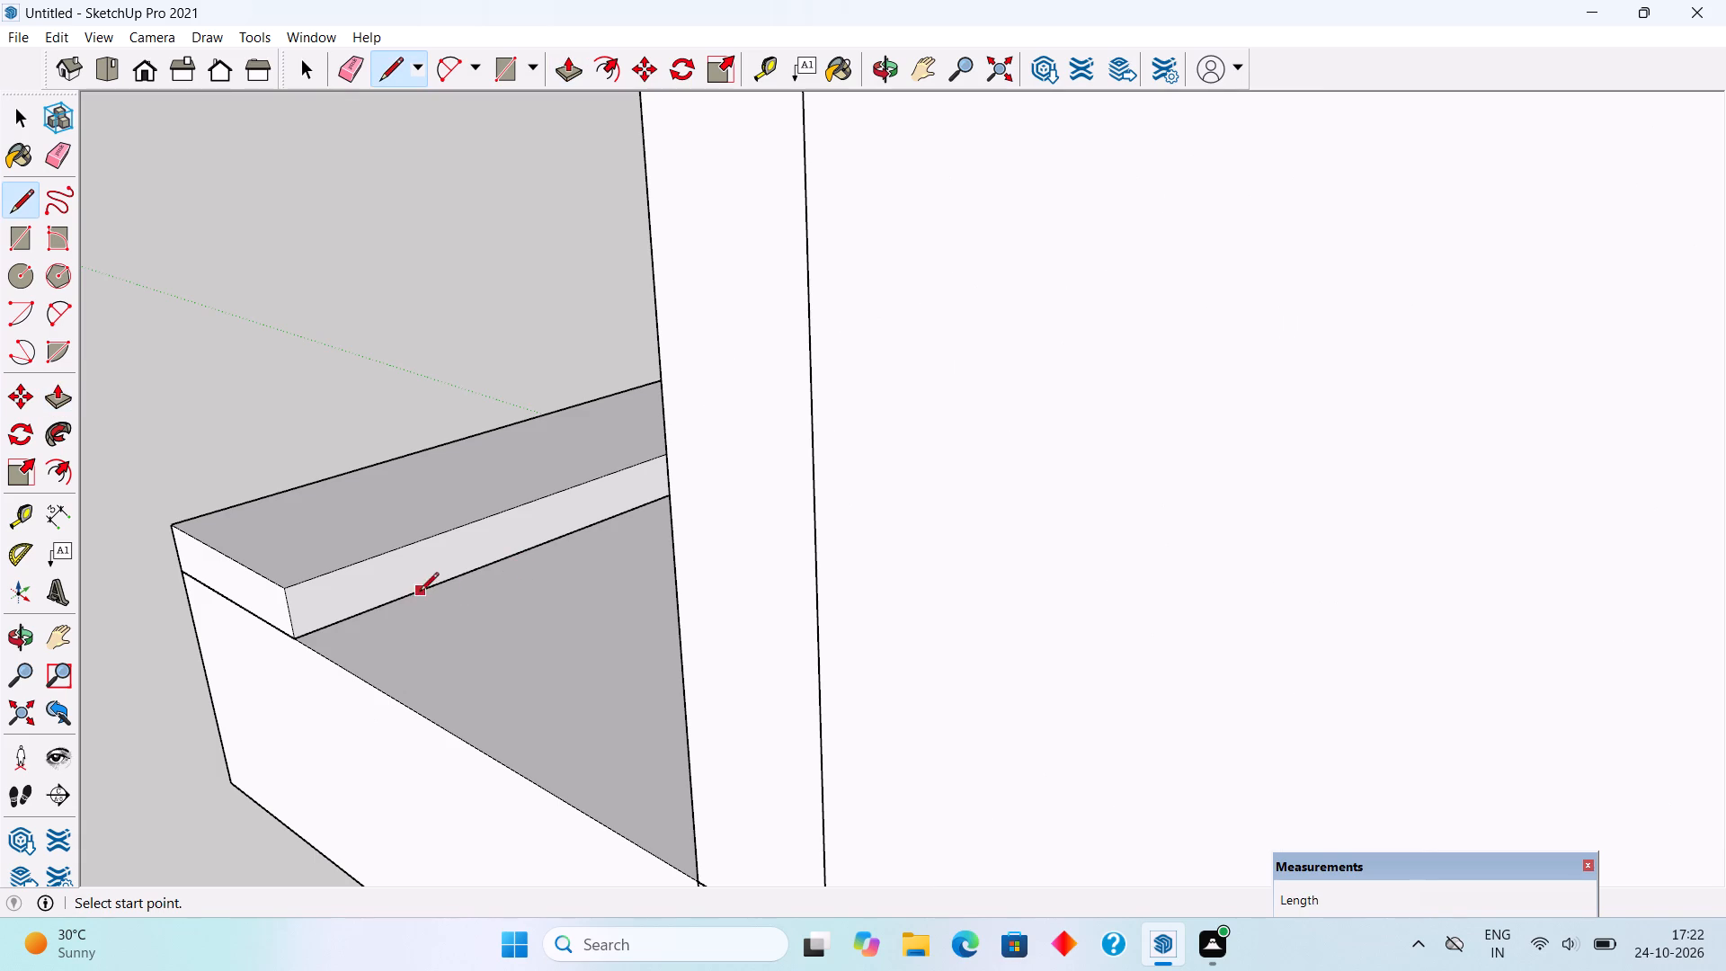
{"action": "left_click", "coordinate": [402, 592]}
{"action": "left_click", "coordinate": [394, 548]}
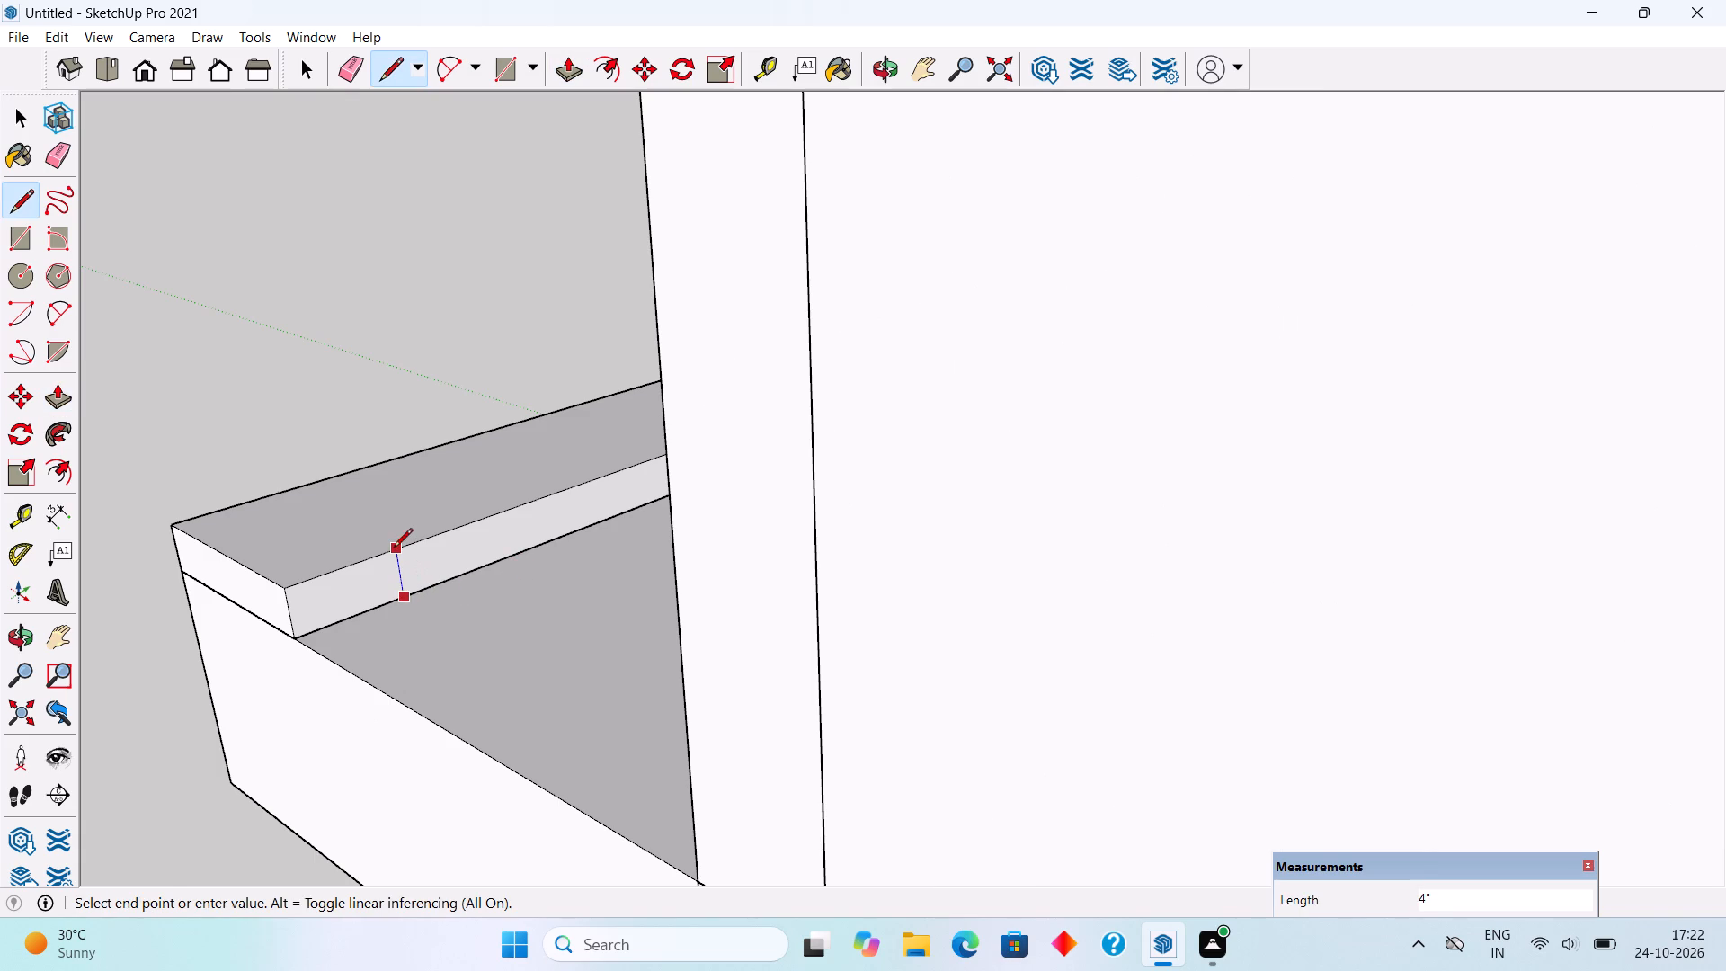
{"action": "key", "text": "p"}
{"action": "left_click", "coordinate": [357, 602]}
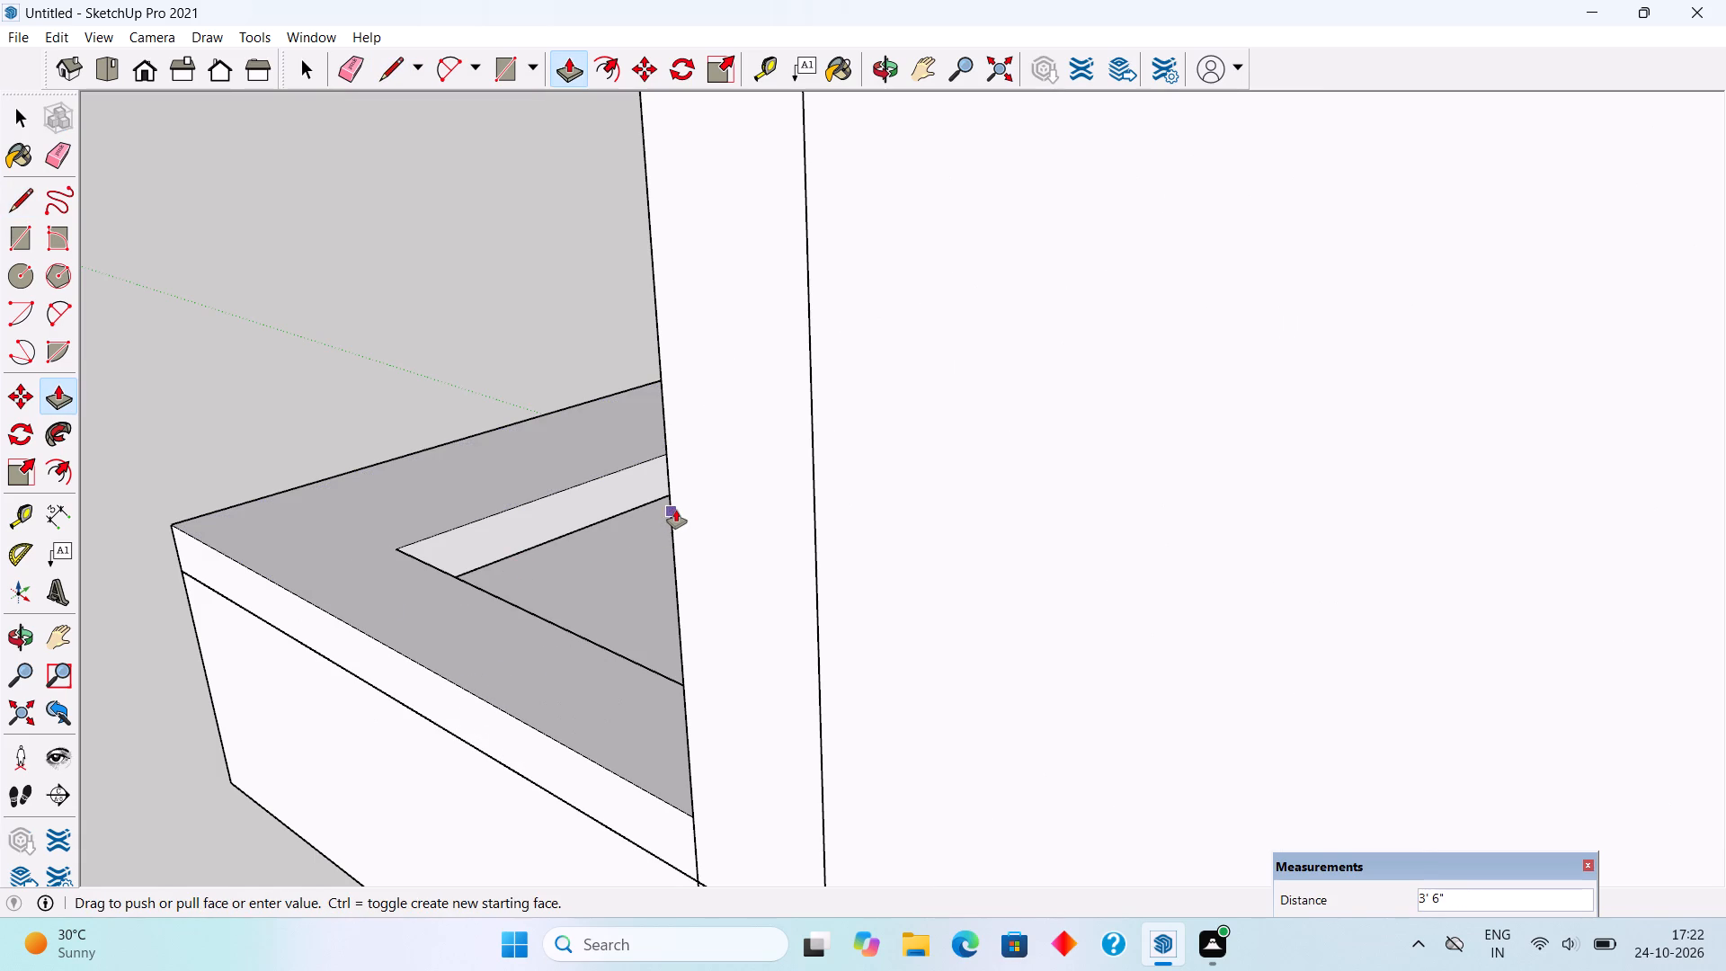
{"action": "left_click", "coordinate": [676, 510]}
Make the lower slab's whole raised L-shaped border a group.
{"action": "key", "text": "space"}
{"action": "scroll", "coordinate": [661, 518], "scroll_direction": "down", "scroll_amount": 8}
{"action": "scroll", "coordinate": [456, 554], "scroll_direction": "down", "scroll_amount": 4}
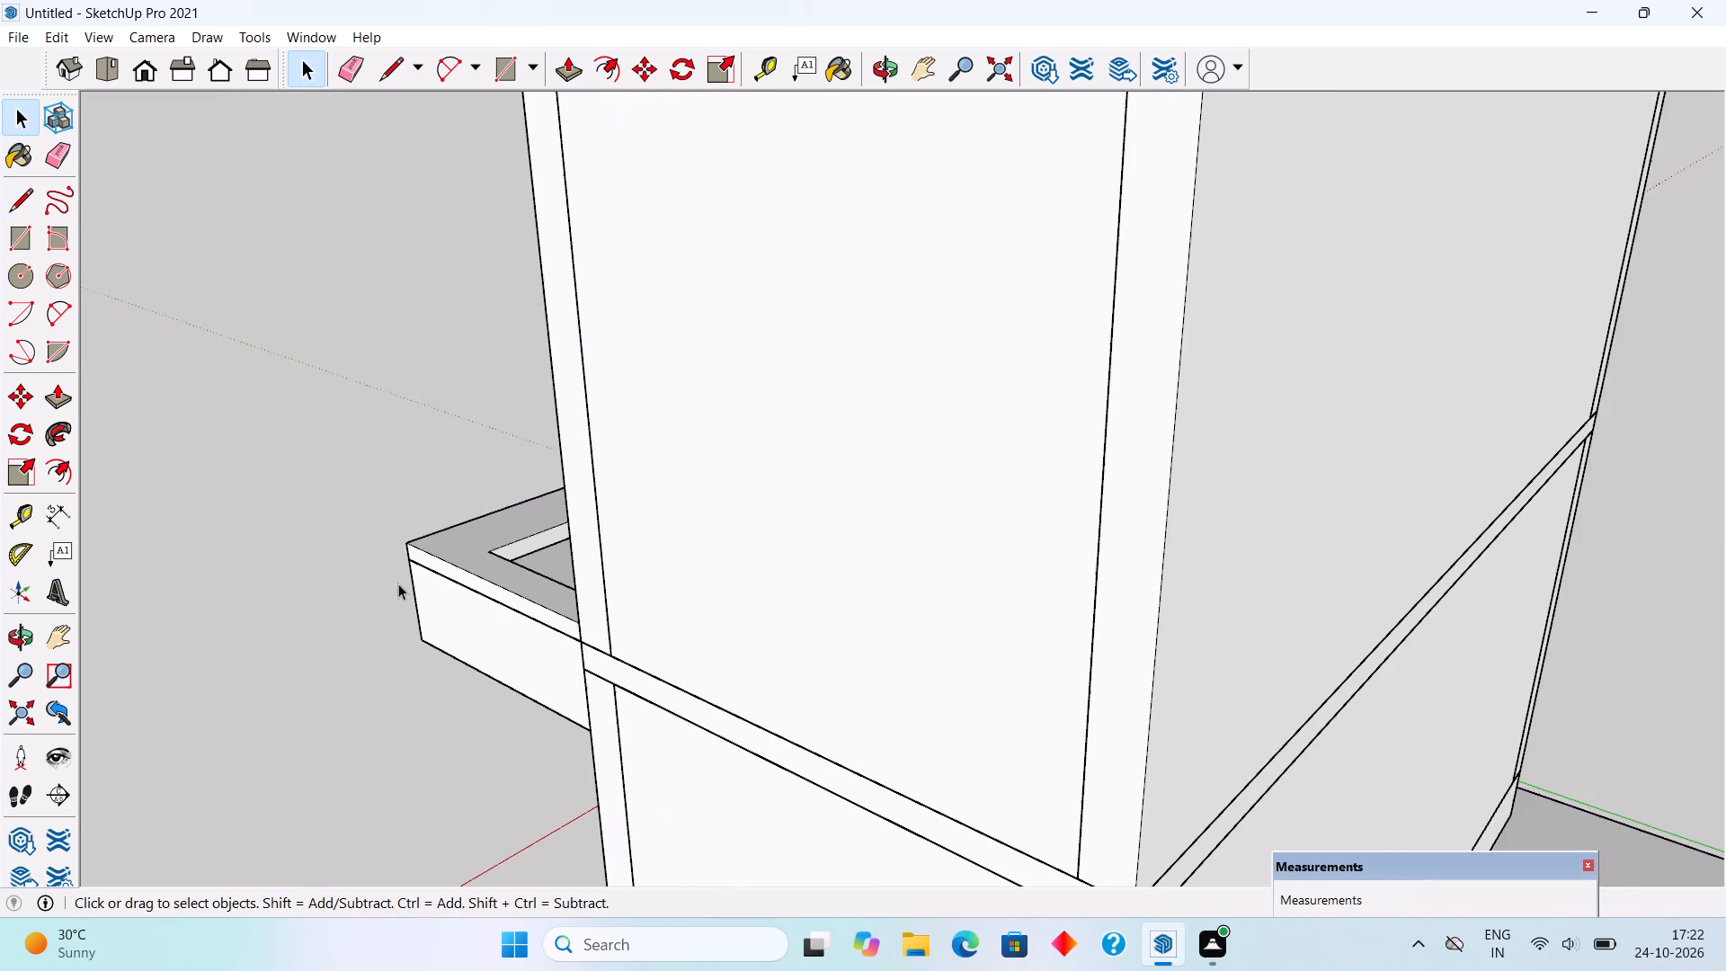
{"action": "middle_click_drag", "start_coordinate": [937, 606], "coordinate": [1623, 509]}
{"action": "middle_click_drag", "start_coordinate": [1173, 652], "coordinate": [1586, 714]}
{"action": "triple_click", "coordinate": [1349, 686]}
{"action": "right_click", "coordinate": [1349, 686]}
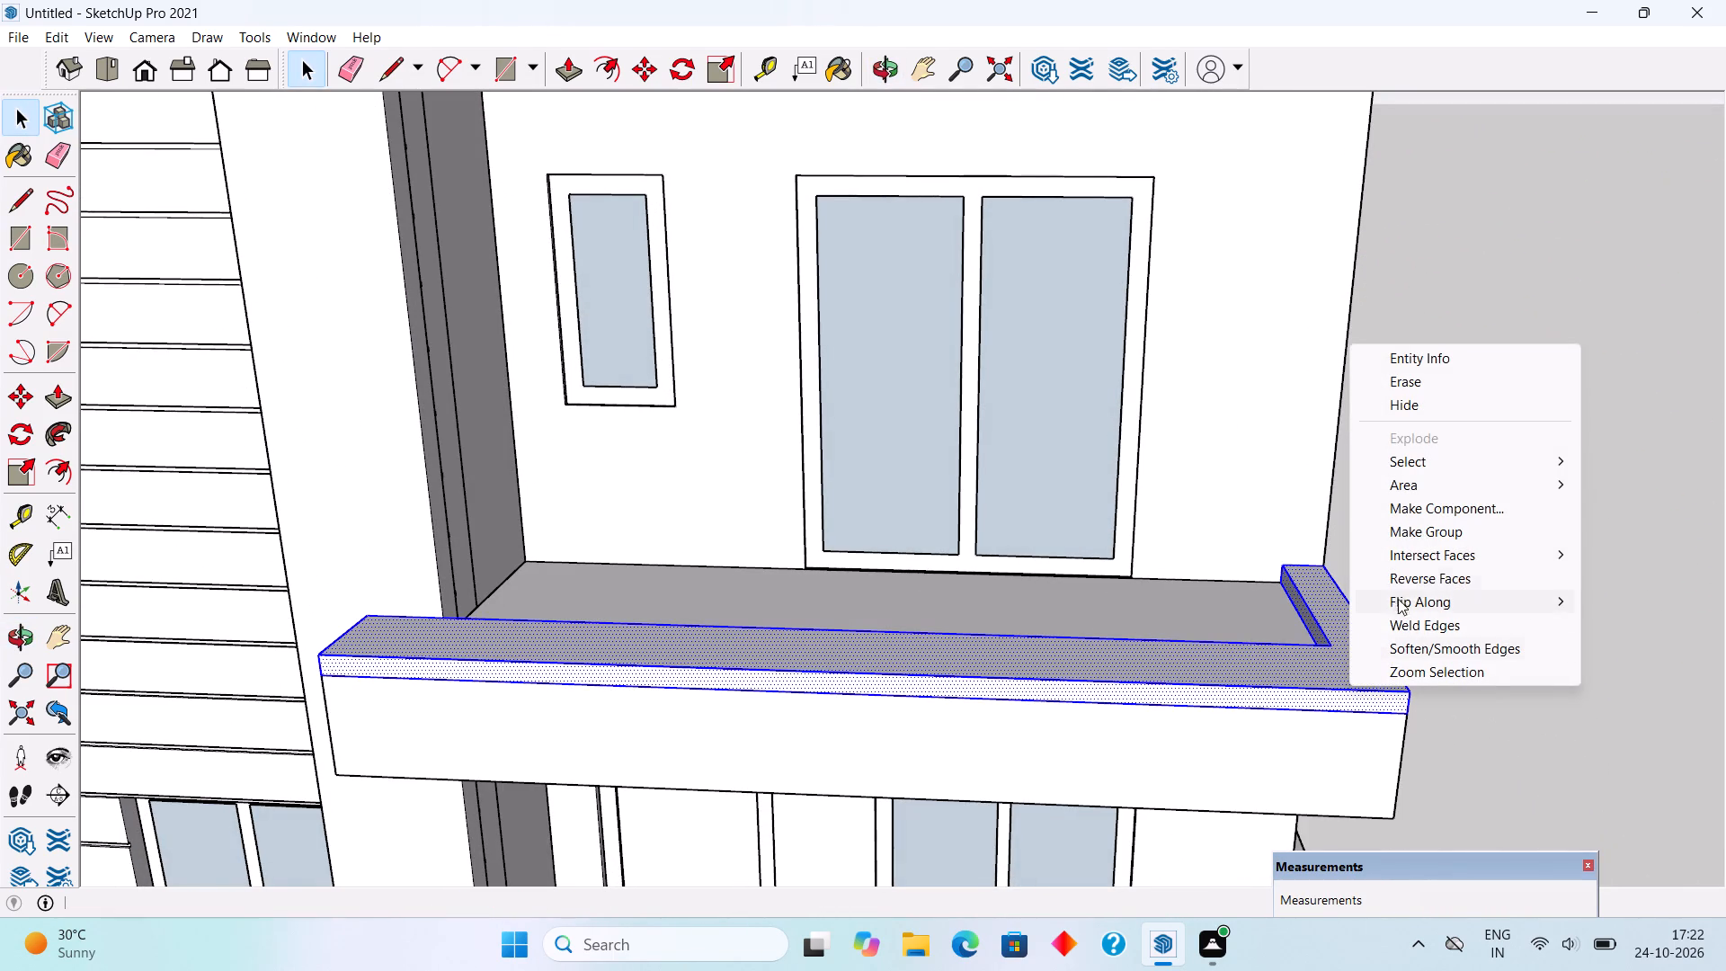
{"action": "left_click", "coordinate": [1447, 529]}
{"action": "left_click", "coordinate": [1447, 529]}
Inside the lower slab's raised border group, pull the front face out 3".
{"action": "scroll", "coordinate": [1450, 525], "scroll_direction": "down", "scroll_amount": 11}
{"action": "middle_click_drag", "start_coordinate": [1391, 575], "coordinate": [1368, 466]}
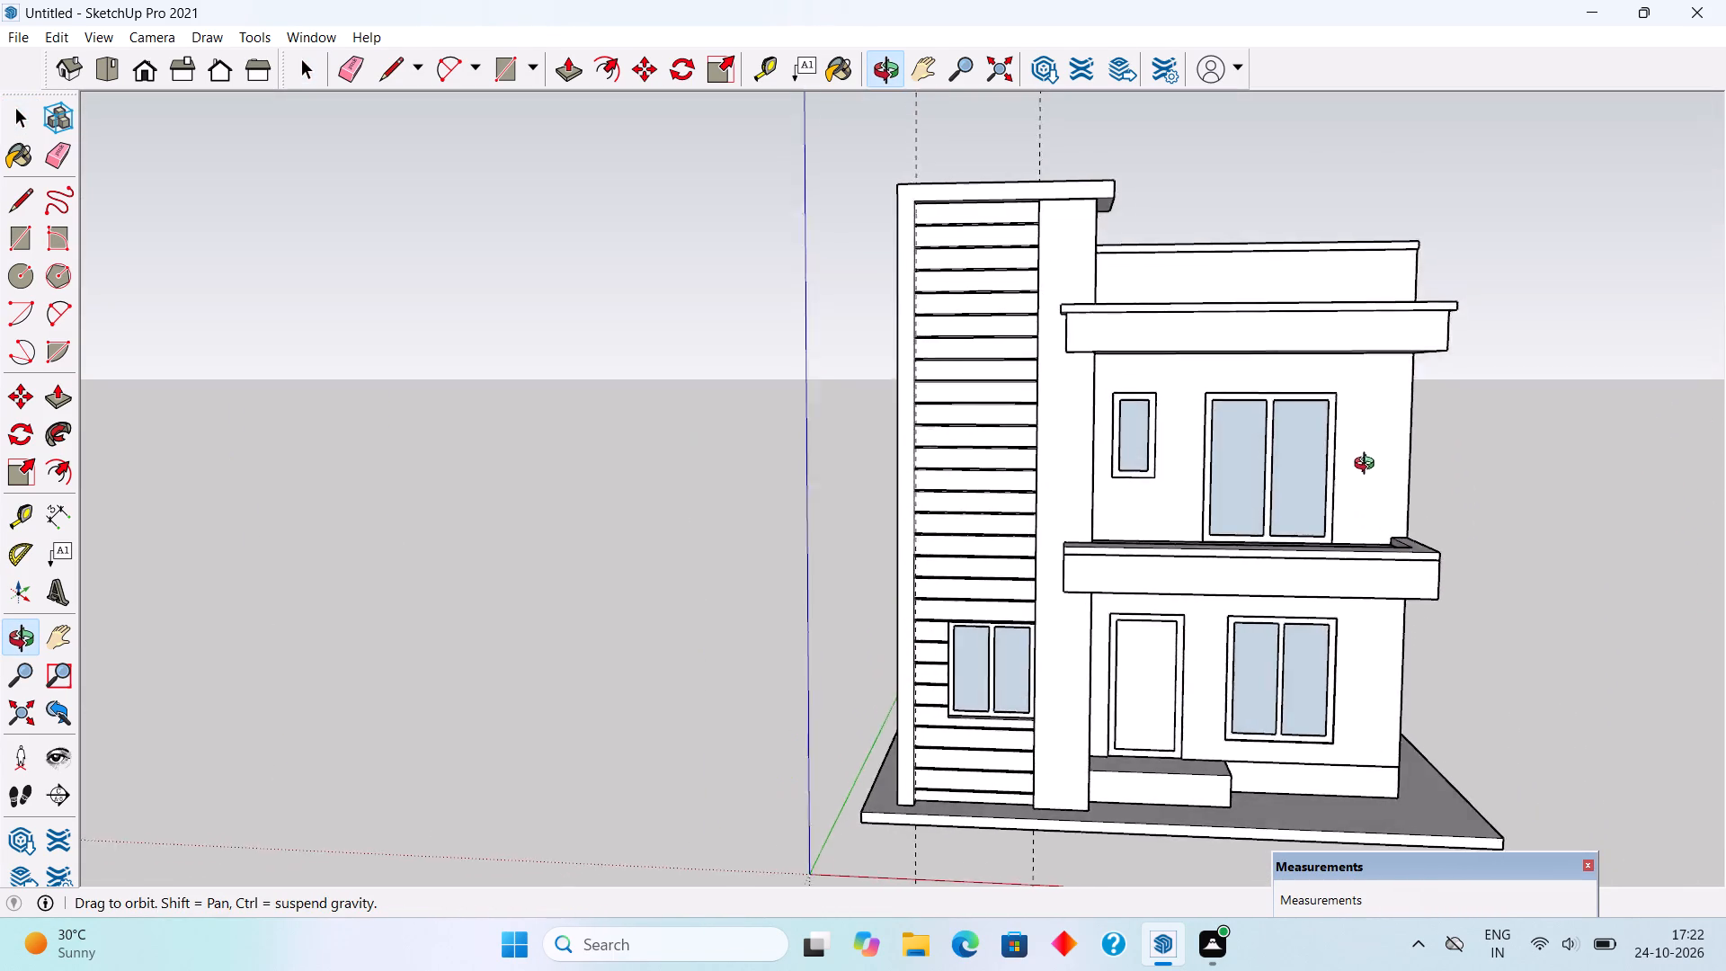
{"action": "middle_click_drag", "start_coordinate": [1368, 466], "coordinate": [1413, 427]}
{"action": "scroll", "coordinate": [1346, 557], "scroll_direction": "up", "scroll_amount": 7}
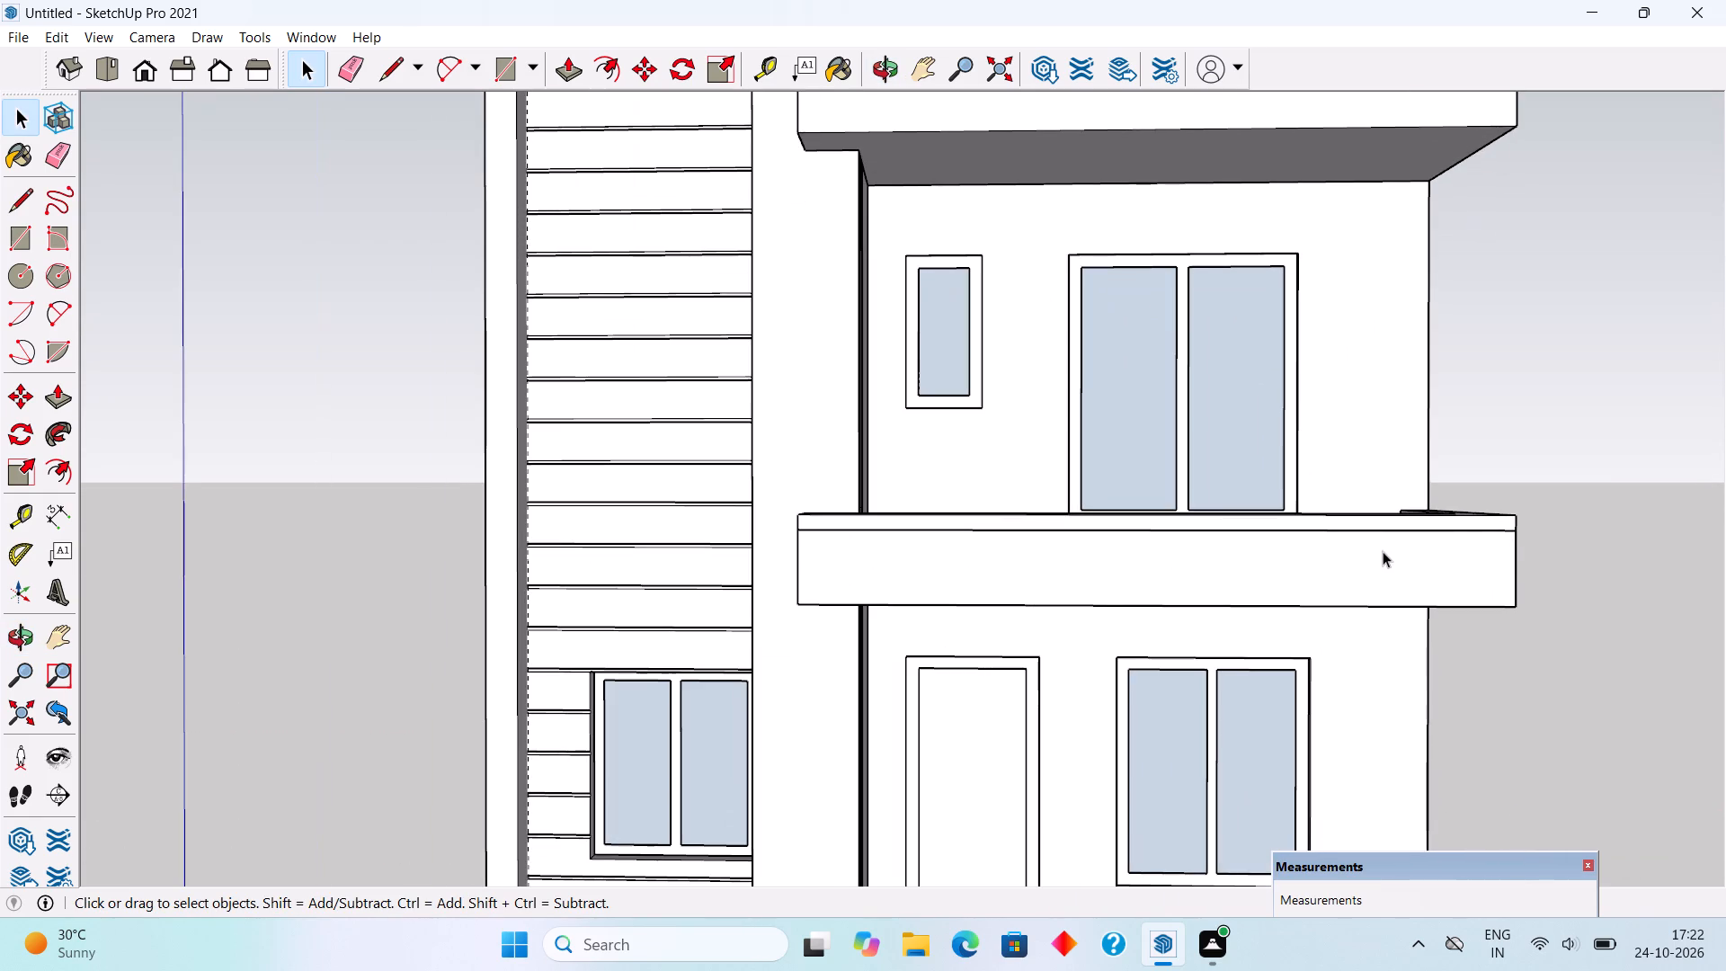
{"action": "triple_click", "coordinate": [1402, 517]}
{"action": "scroll", "coordinate": [1403, 518], "scroll_direction": "up", "scroll_amount": 5}
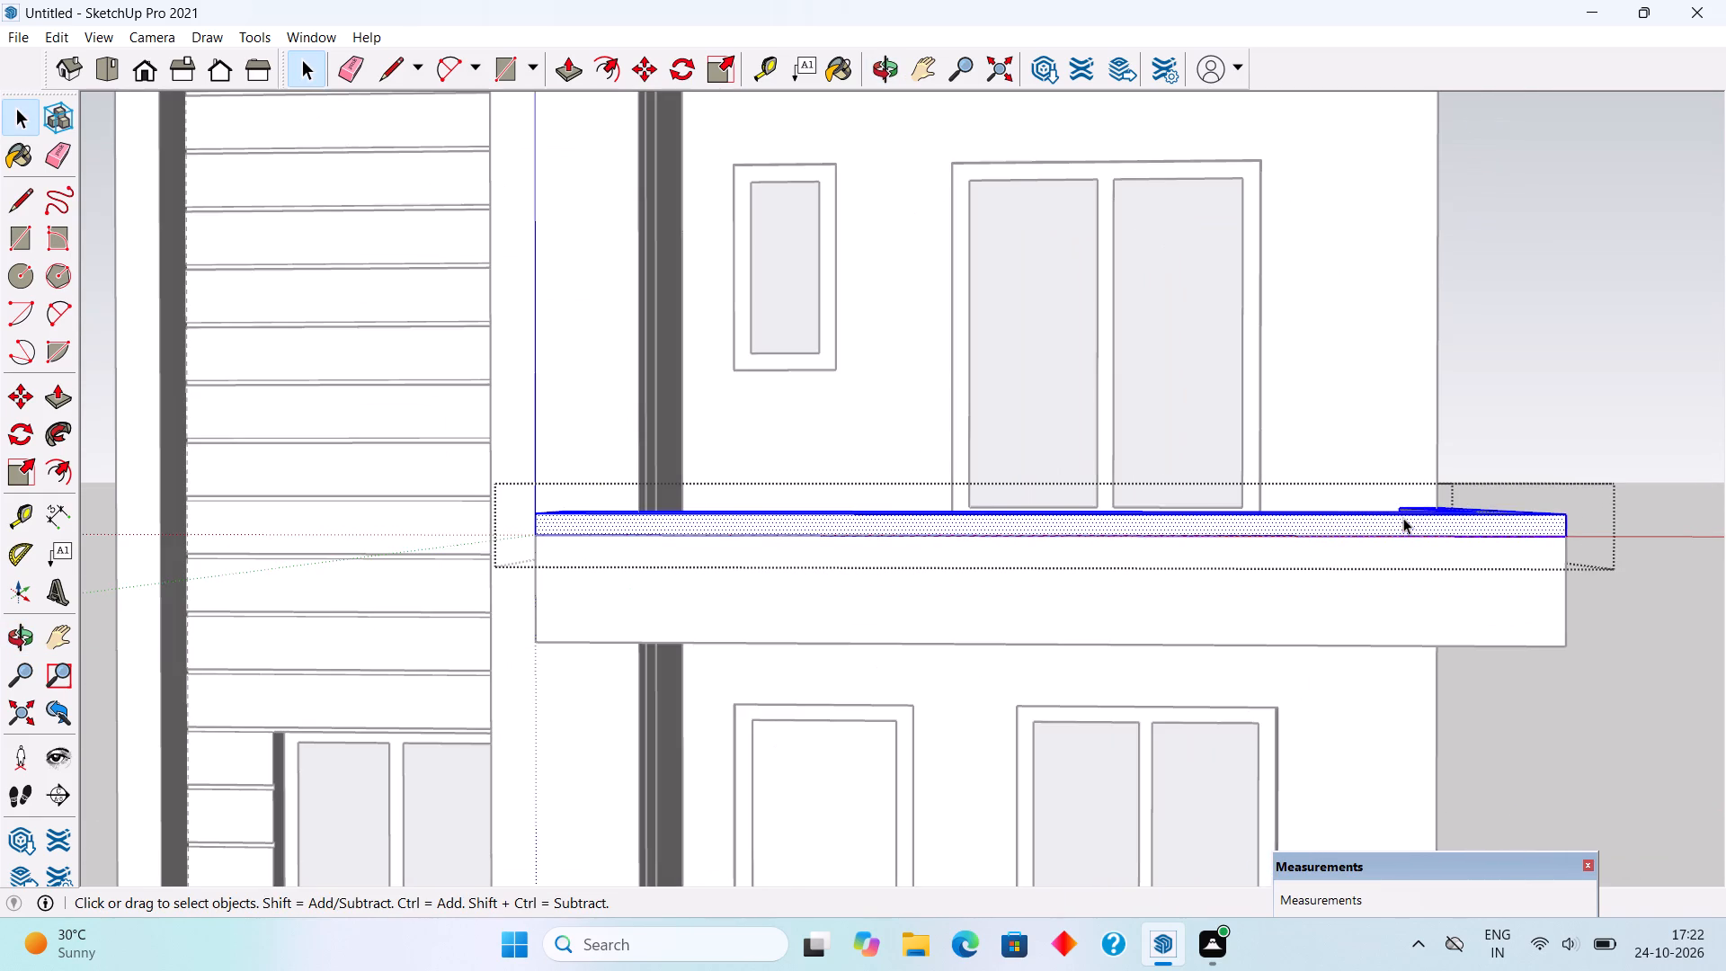
{"action": "key", "text": "p"}
{"action": "left_click", "coordinate": [1408, 526]}
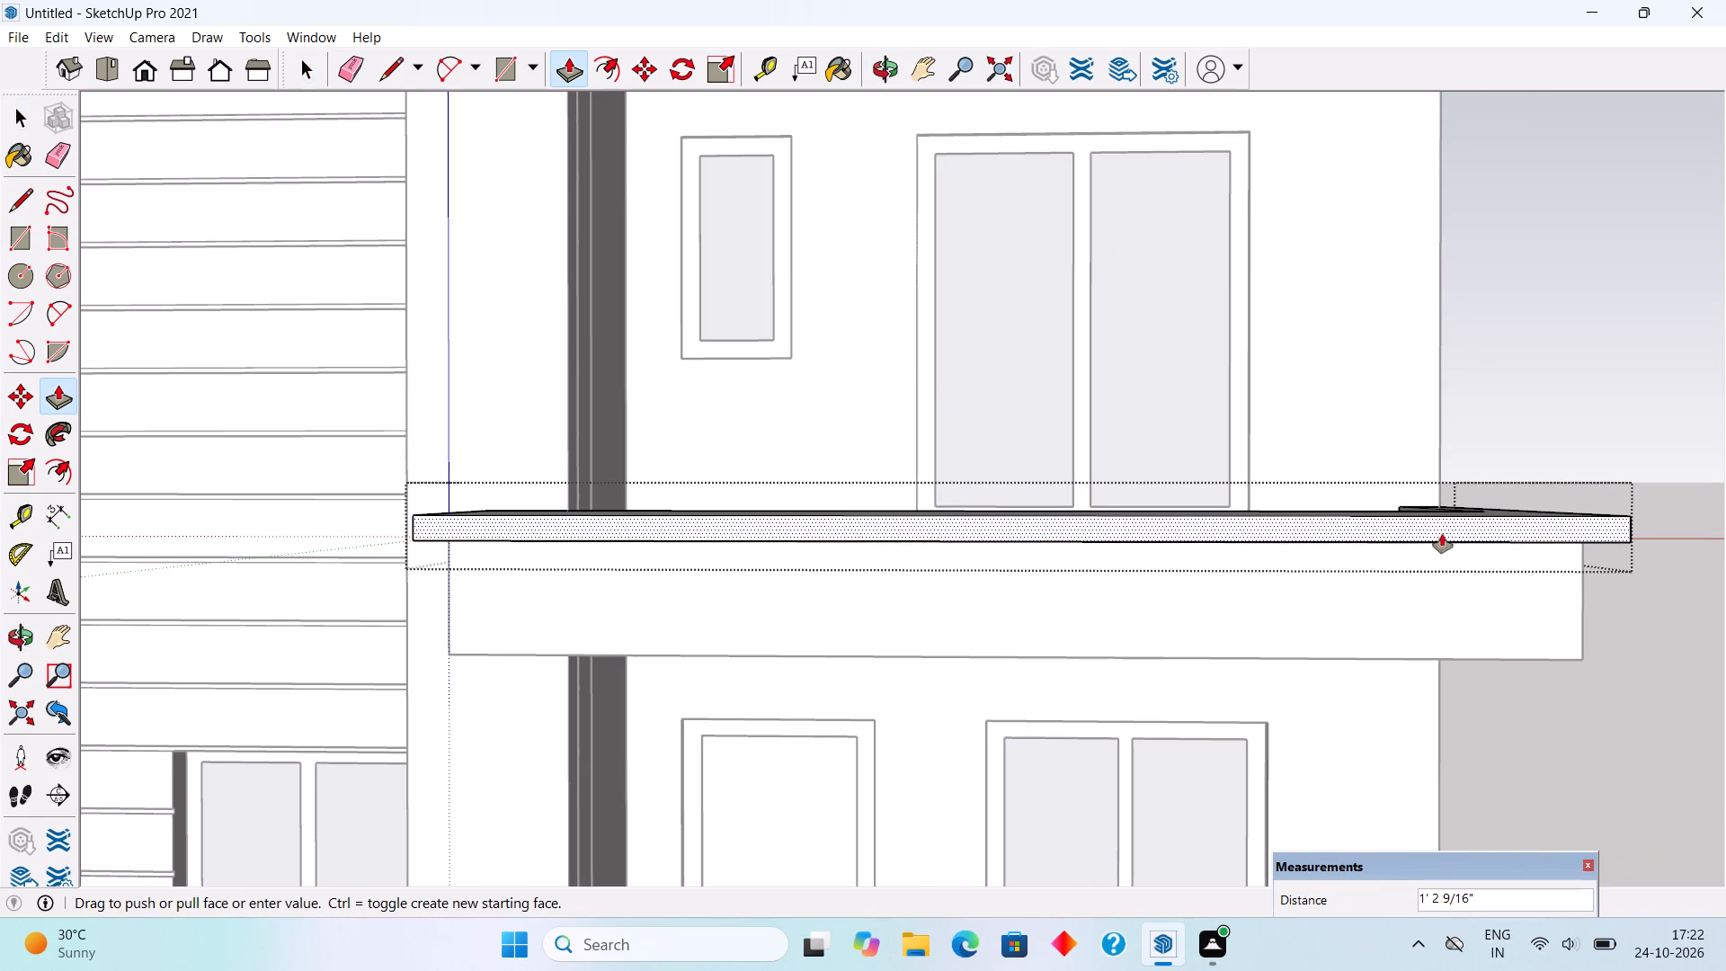
{"action": "type", "text": "3\""}
{"action": "key", "text": "Return"}
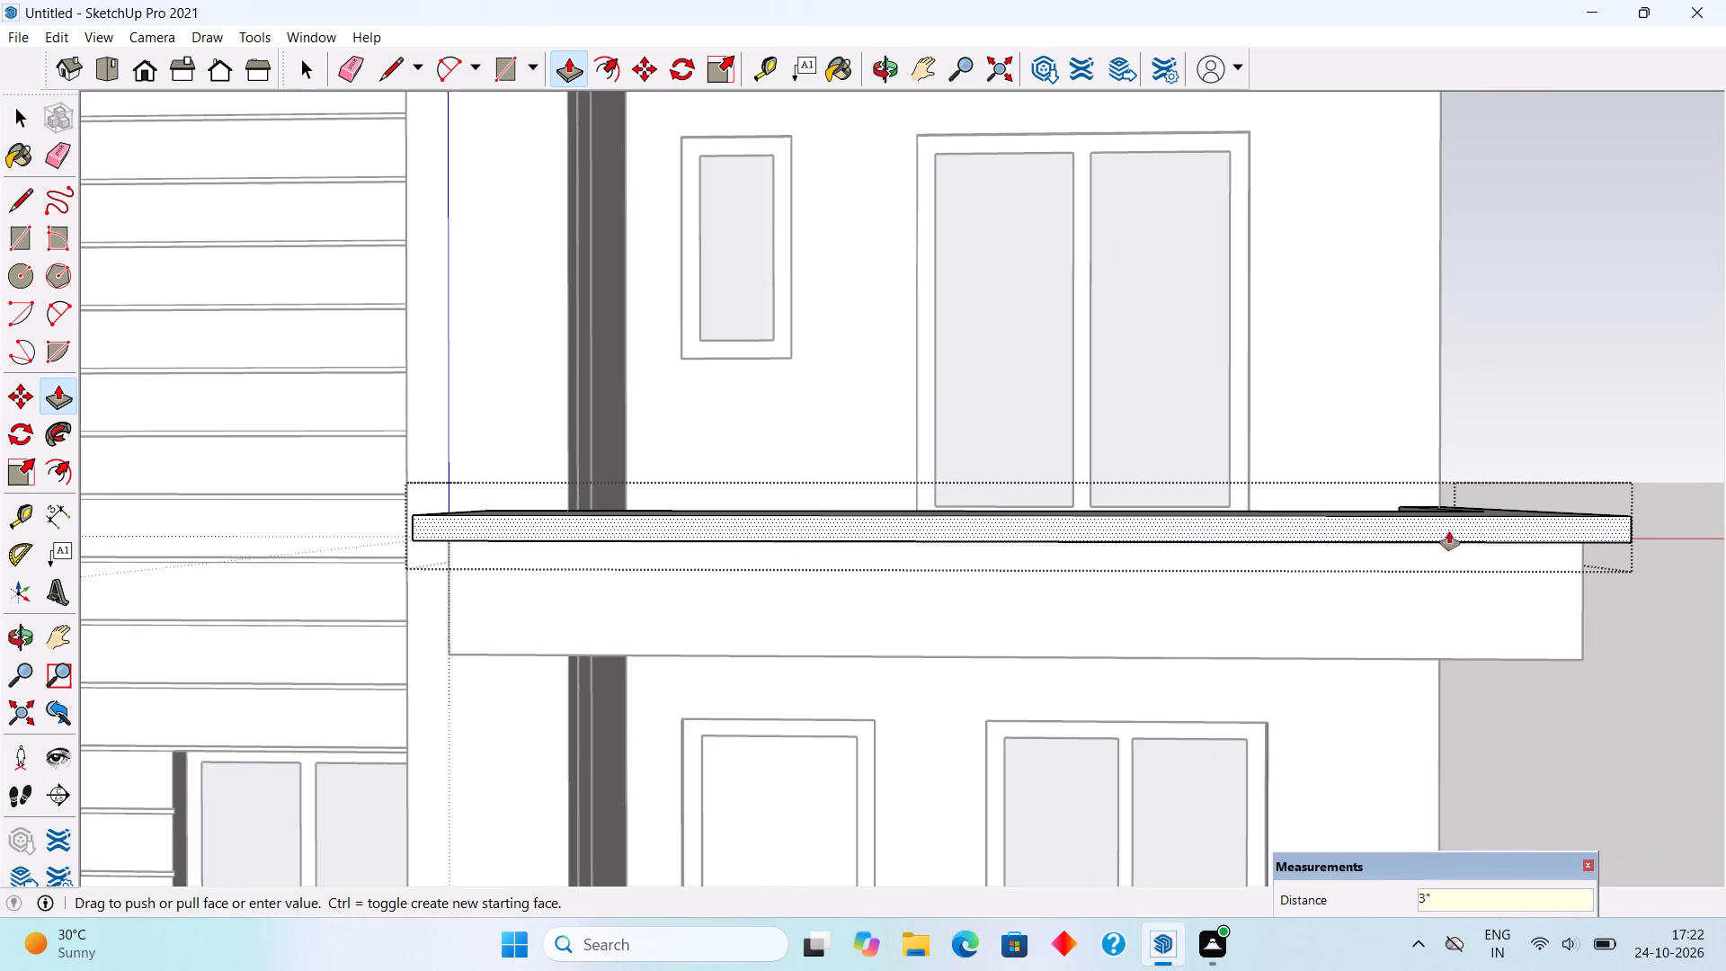
Inside the lower slab's raised border group, pull both end faces out 3" each.
{"action": "middle_click_drag", "start_coordinate": [1589, 496], "coordinate": [1286, 588]}
{"action": "double_click", "coordinate": [1254, 695]}
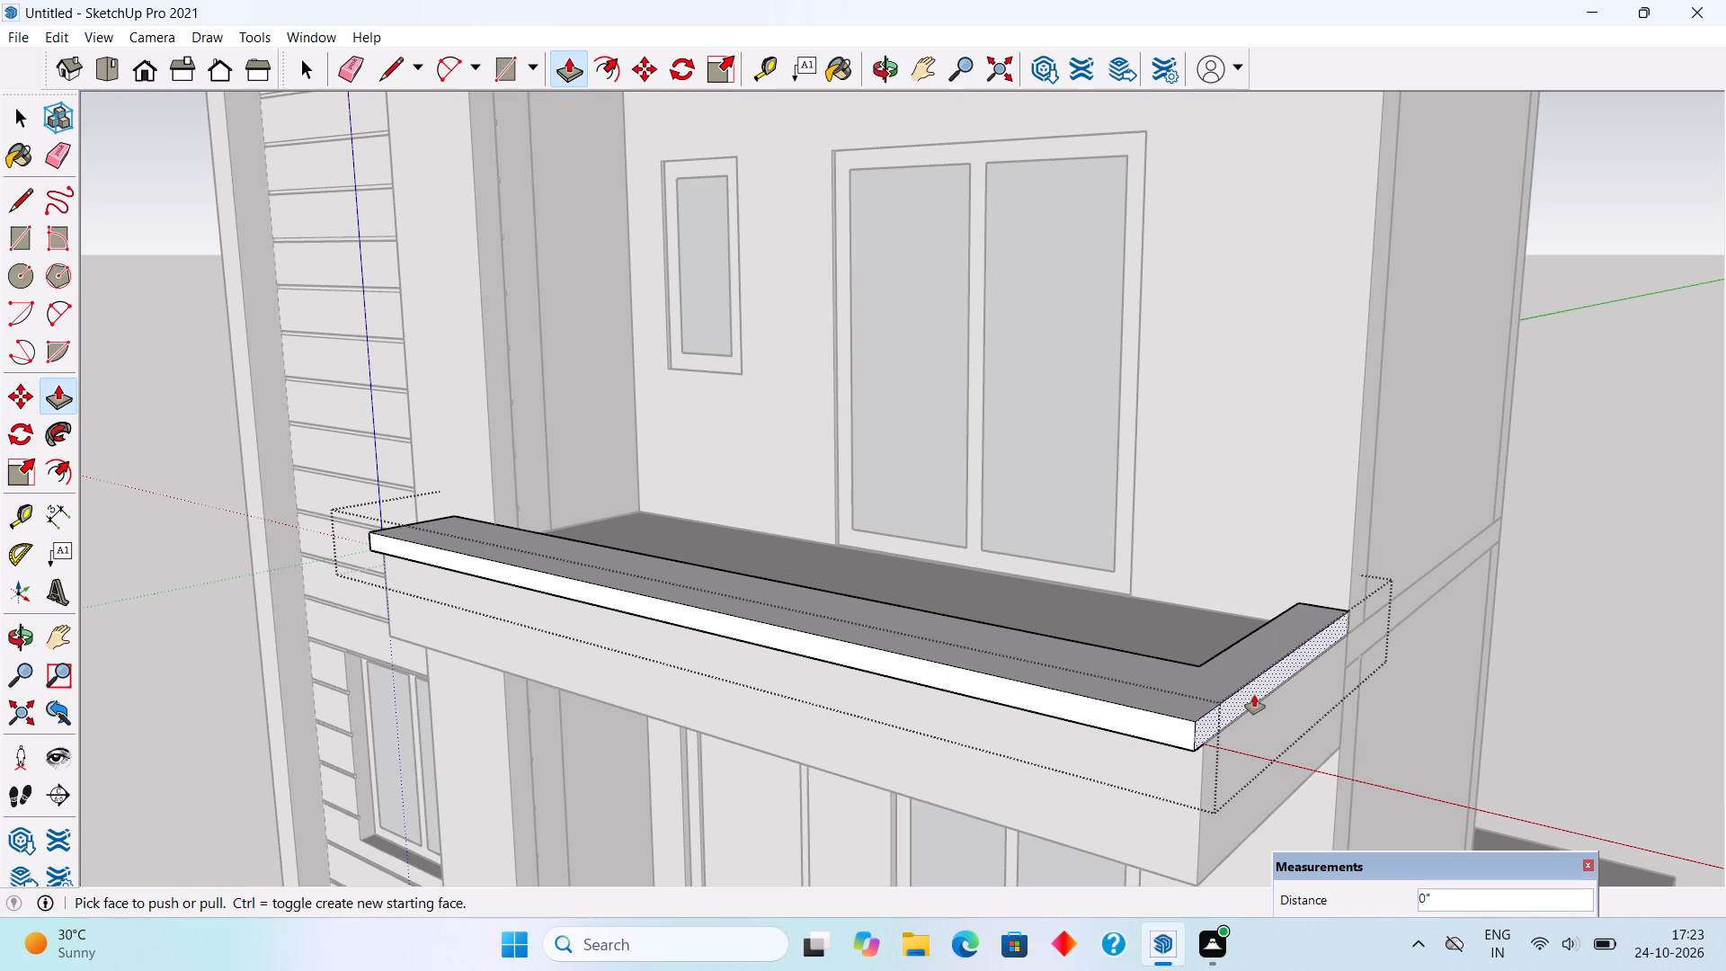
{"action": "middle_click_drag", "start_coordinate": [940, 714], "coordinate": [1650, 652]}
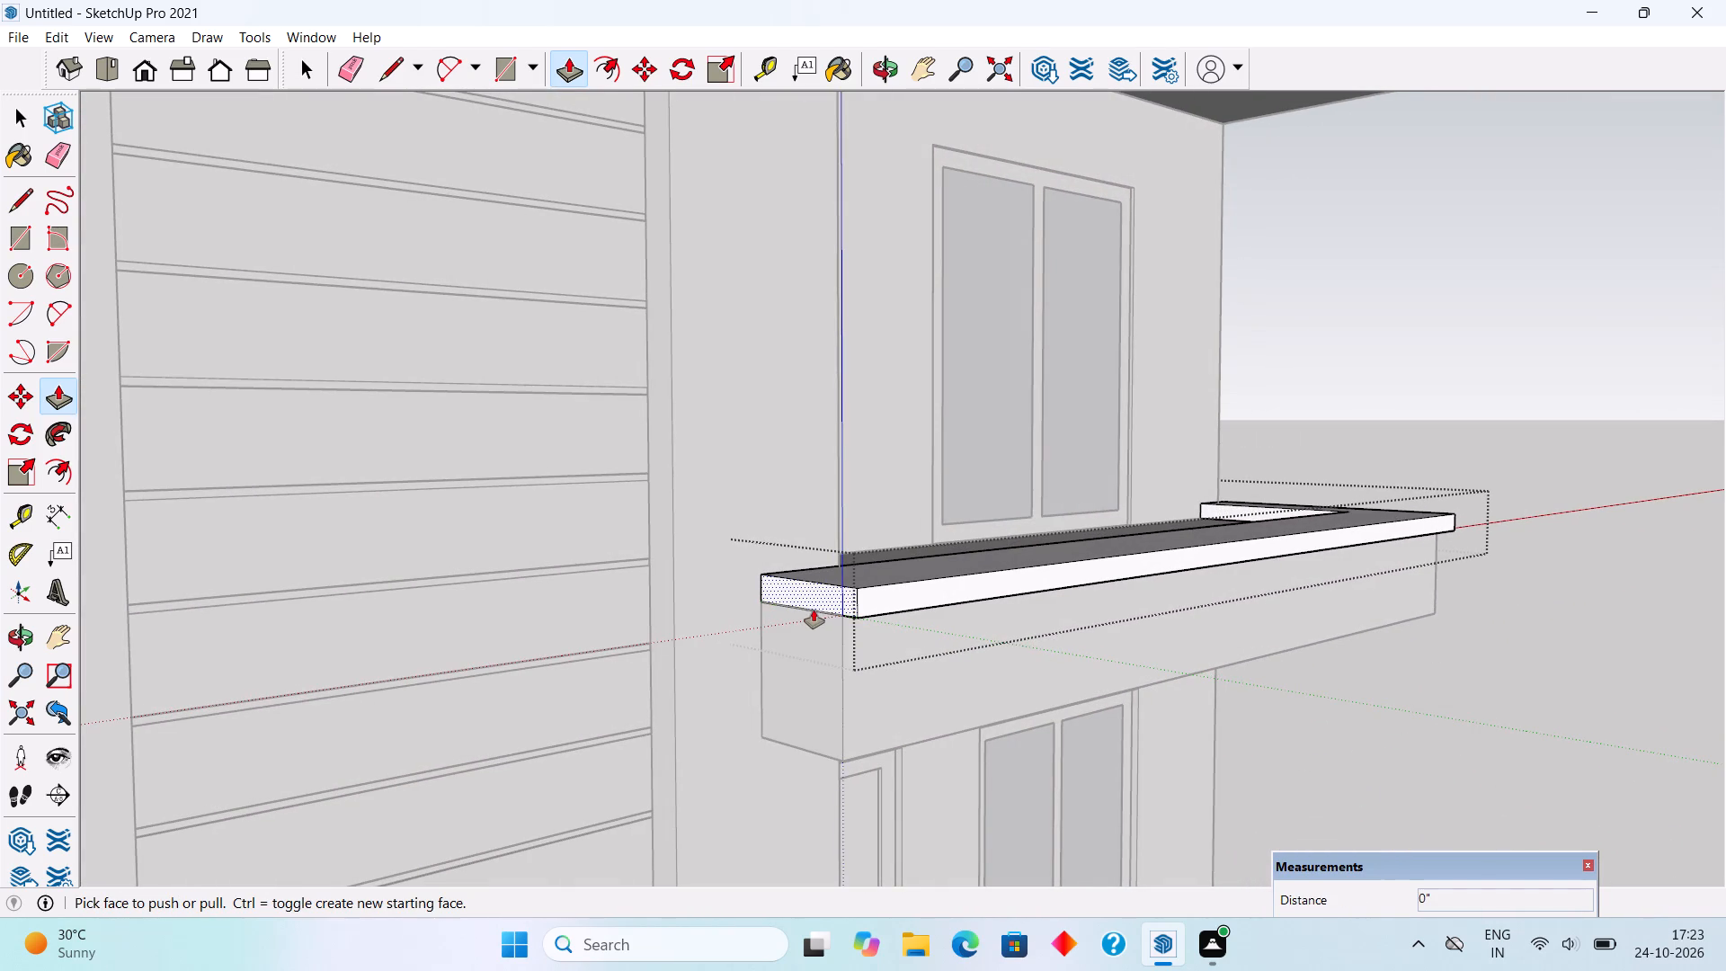
{"action": "double_click", "coordinate": [814, 610]}
{"action": "middle_click_drag", "start_coordinate": [1046, 664], "coordinate": [796, 712]}
{"action": "key", "text": "space"}
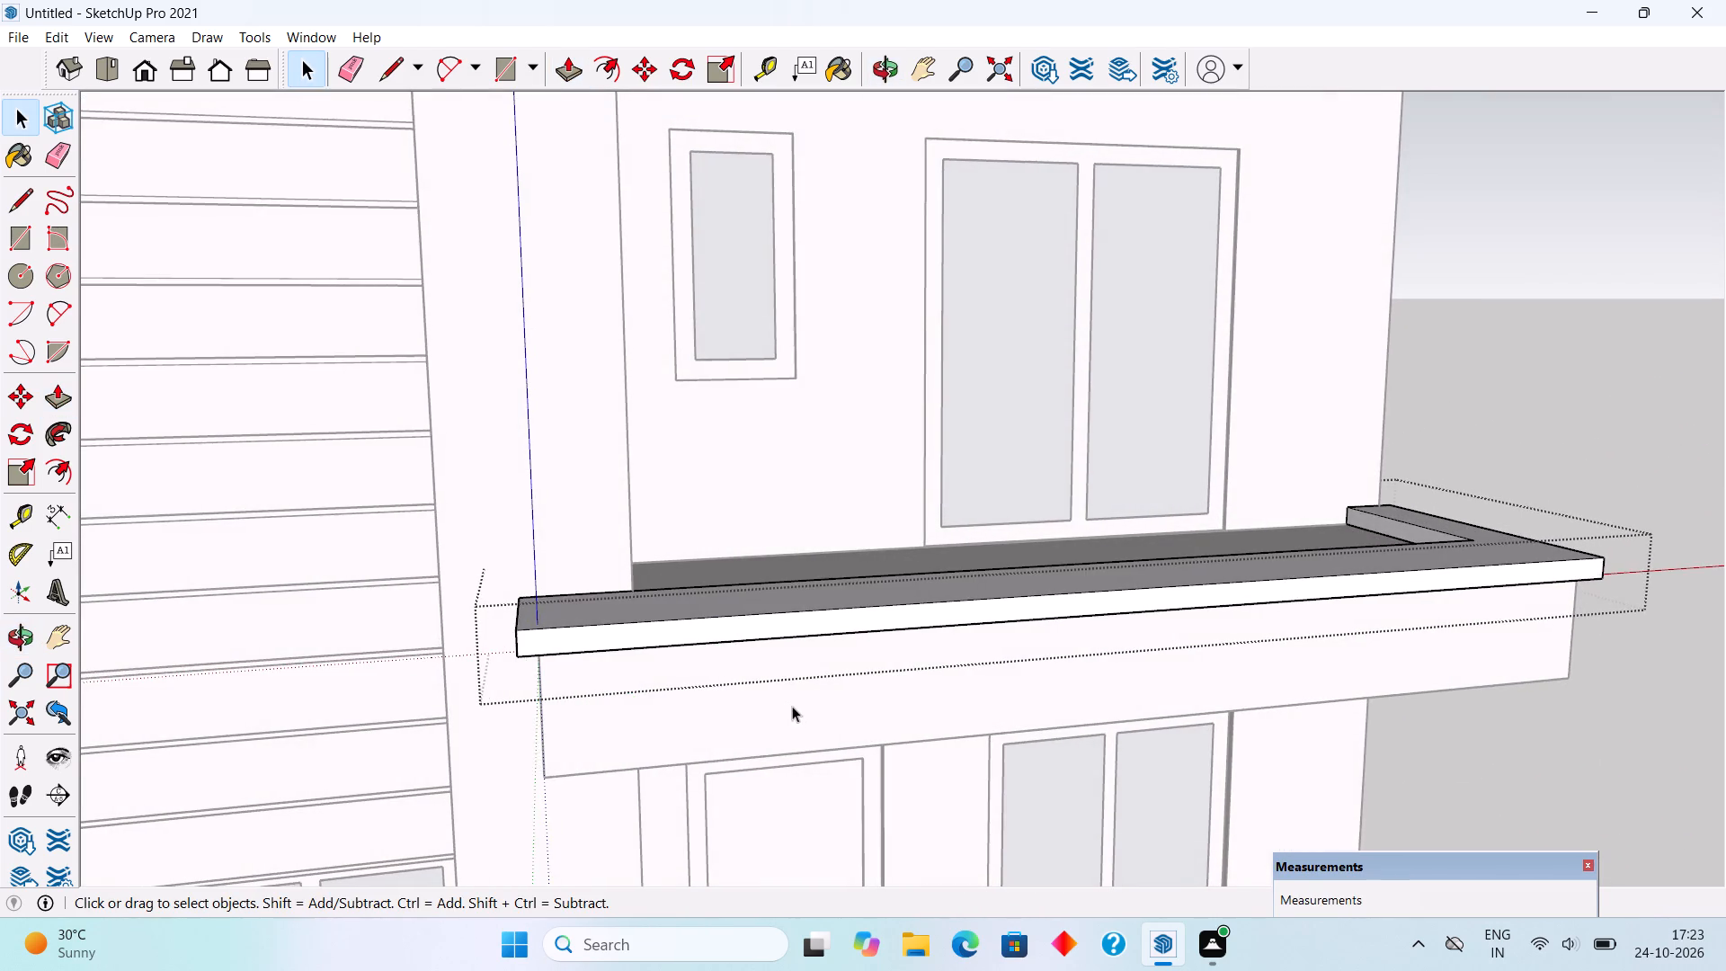
{"action": "scroll", "coordinate": [788, 669], "scroll_direction": "down", "scroll_amount": 11}
{"action": "left_click", "coordinate": [1254, 532]}
Place guides across the lower slab's raised border, one in line with the tower's corner and another 4" farther from the tower.
{"action": "middle_click_drag", "start_coordinate": [1217, 544], "coordinate": [1068, 544]}
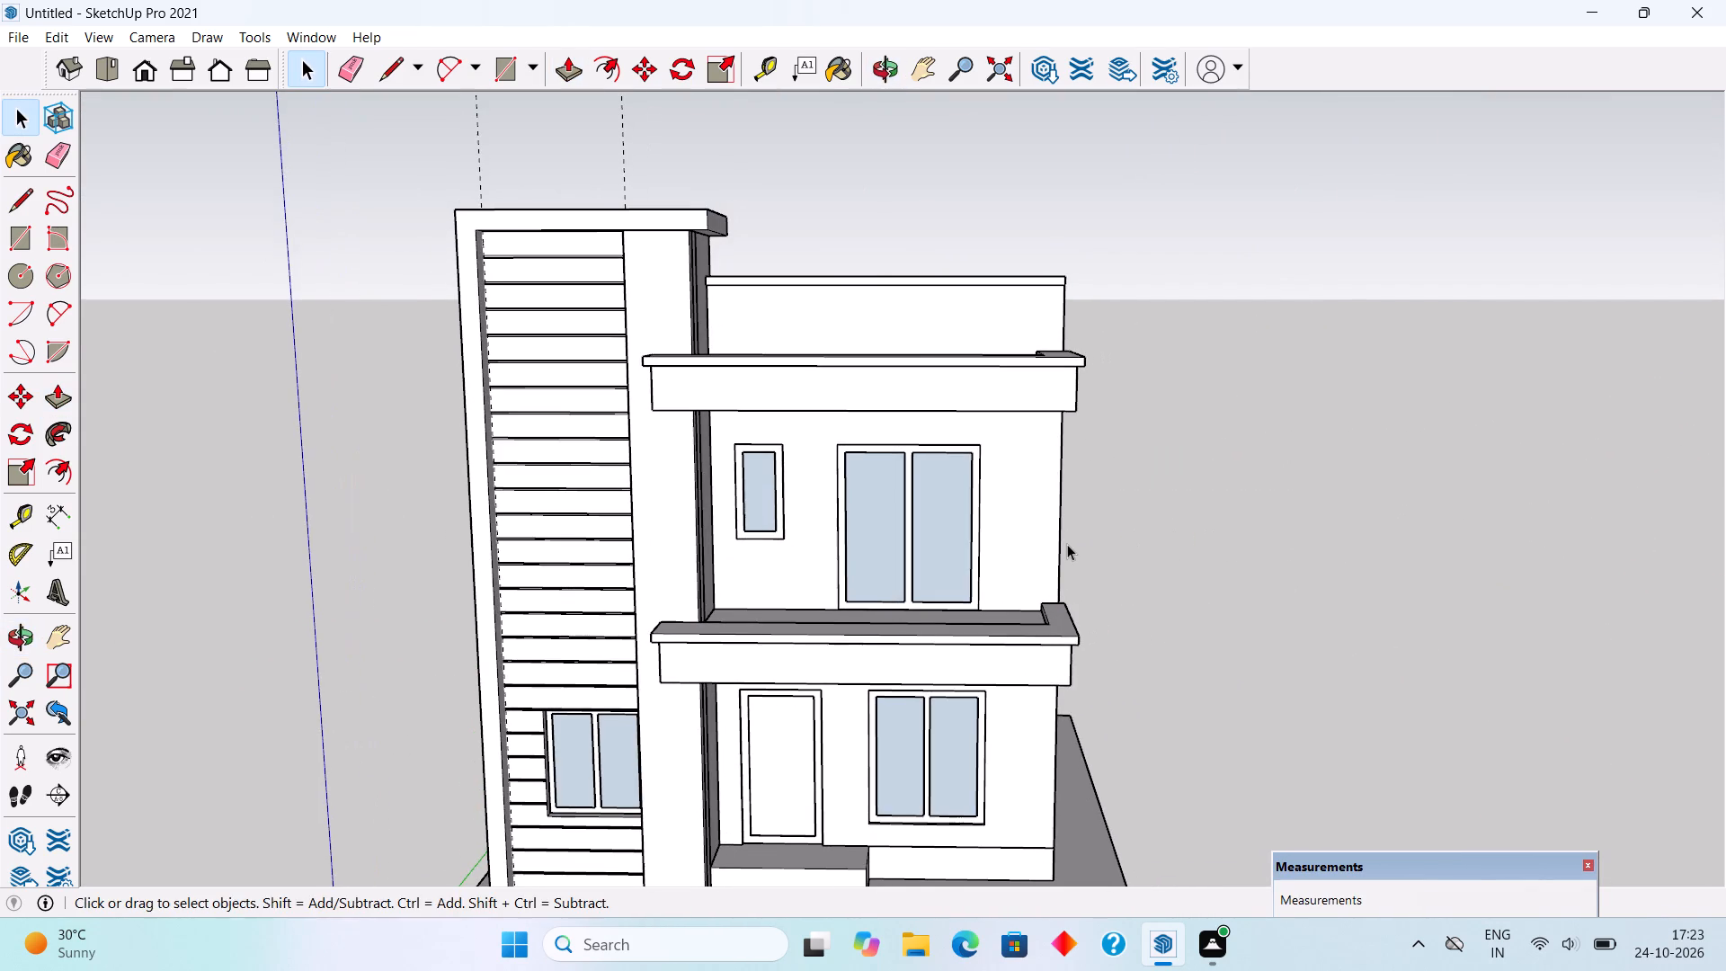
{"action": "middle_click_drag", "start_coordinate": [970, 623], "coordinate": [945, 787]}
{"action": "scroll", "coordinate": [668, 661], "scroll_direction": "up", "scroll_amount": 9}
{"action": "middle_click_drag", "start_coordinate": [709, 637], "coordinate": [691, 701]}
{"action": "scroll", "coordinate": [708, 712], "scroll_direction": "up", "scroll_amount": 5}
{"action": "type", "text": "rt"}
{"action": "left_click", "coordinate": [551, 689]}
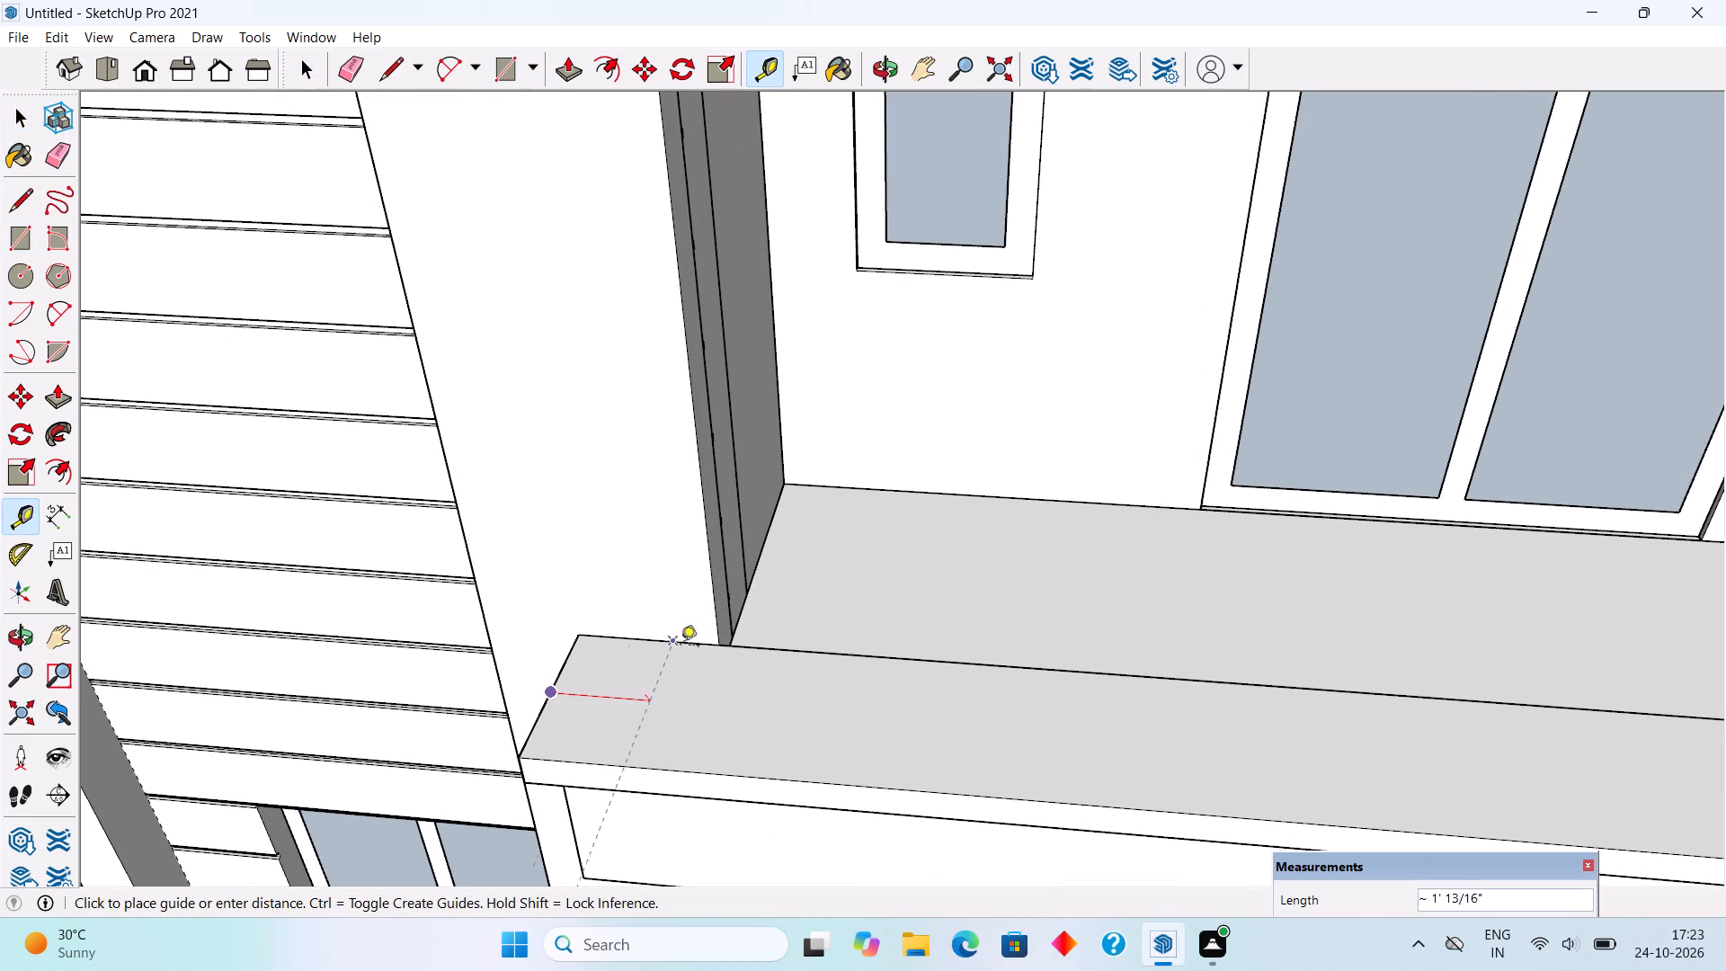
{"action": "left_click", "coordinate": [719, 646]}
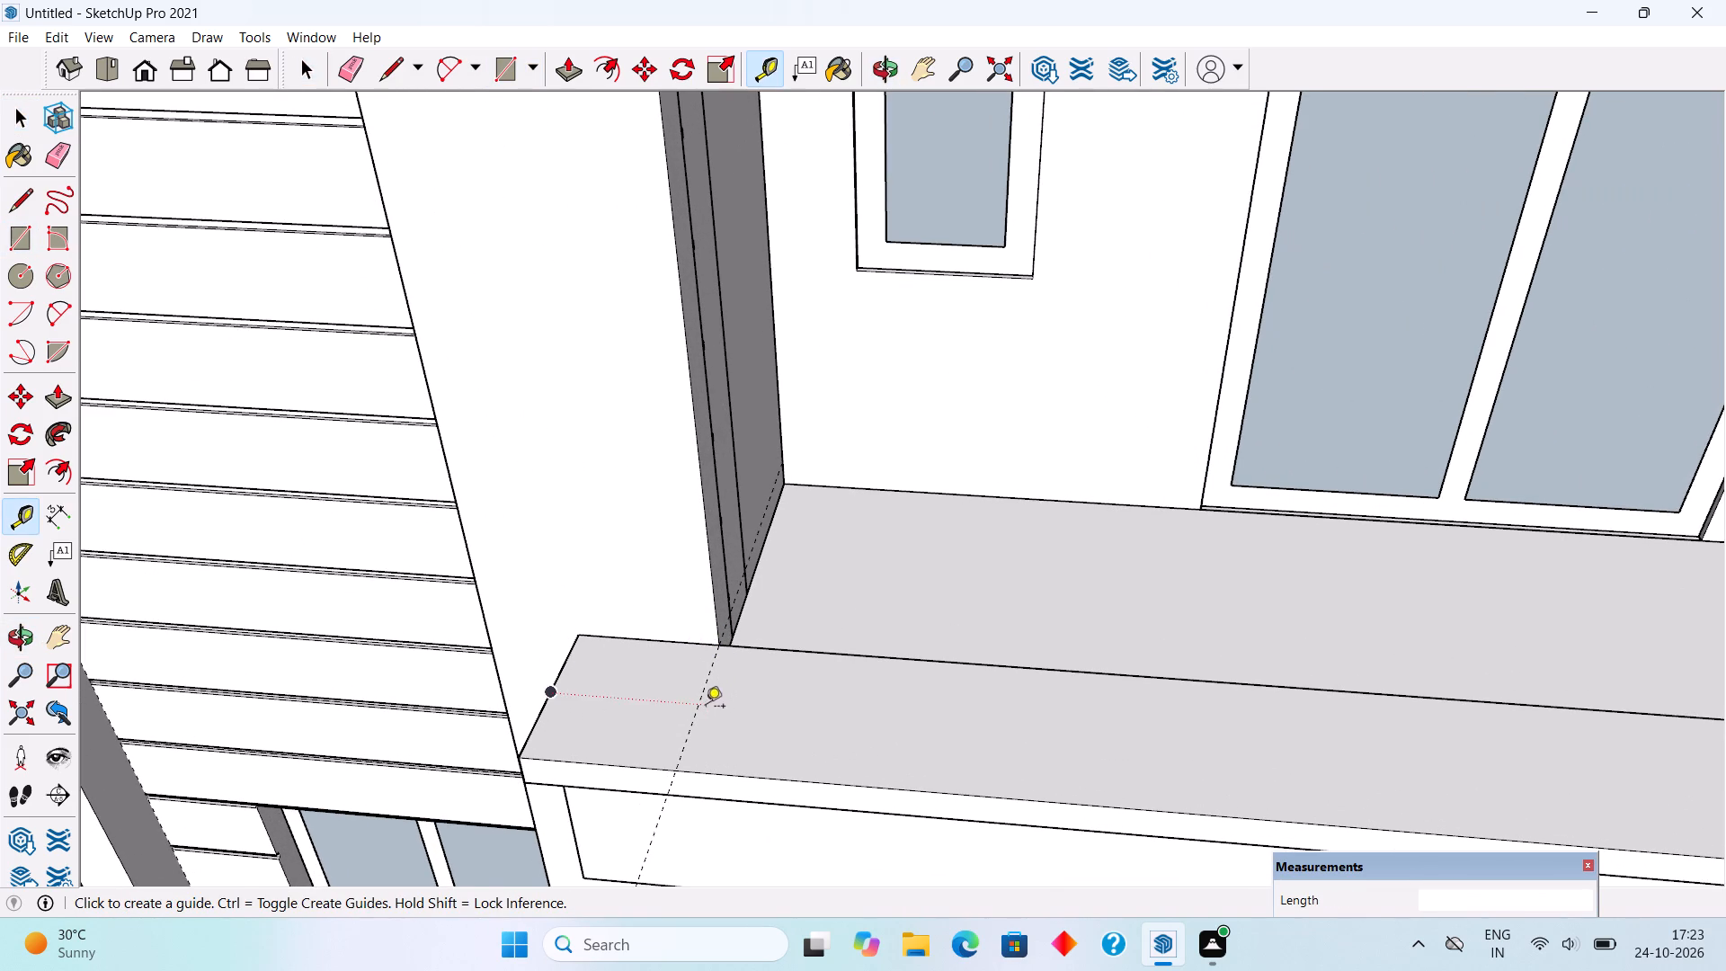
{"action": "left_click", "coordinate": [691, 726]}
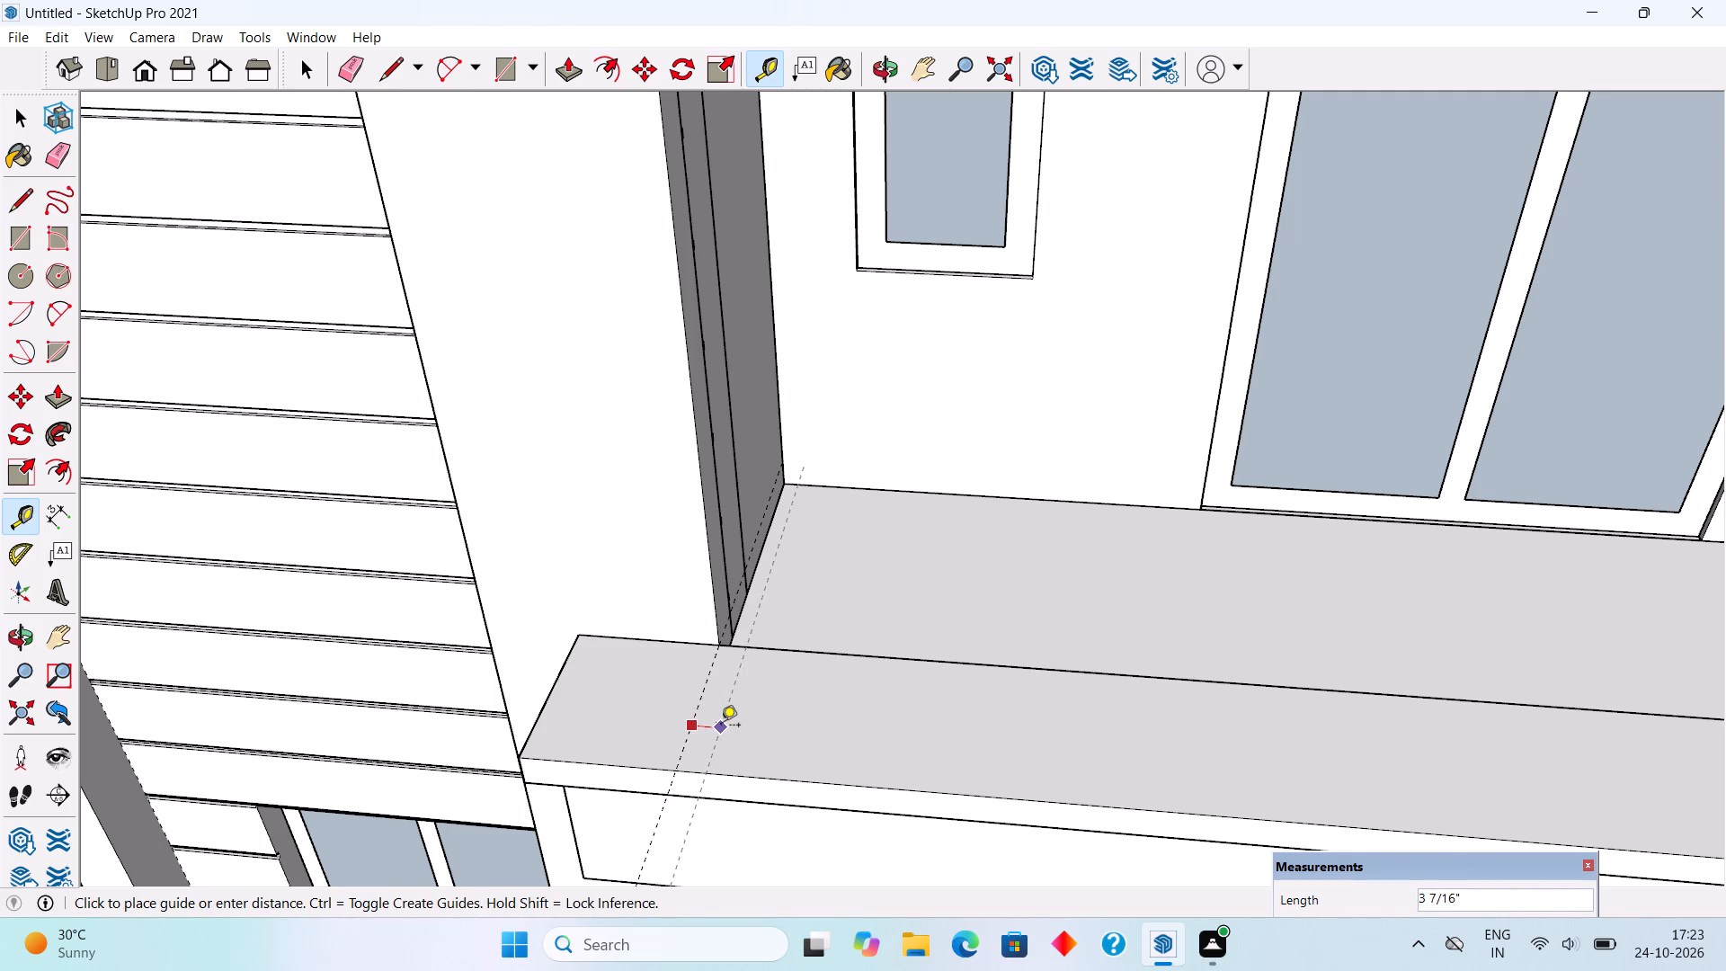
{"action": "type", "text": "4\""}
{"action": "key", "text": "Return"}
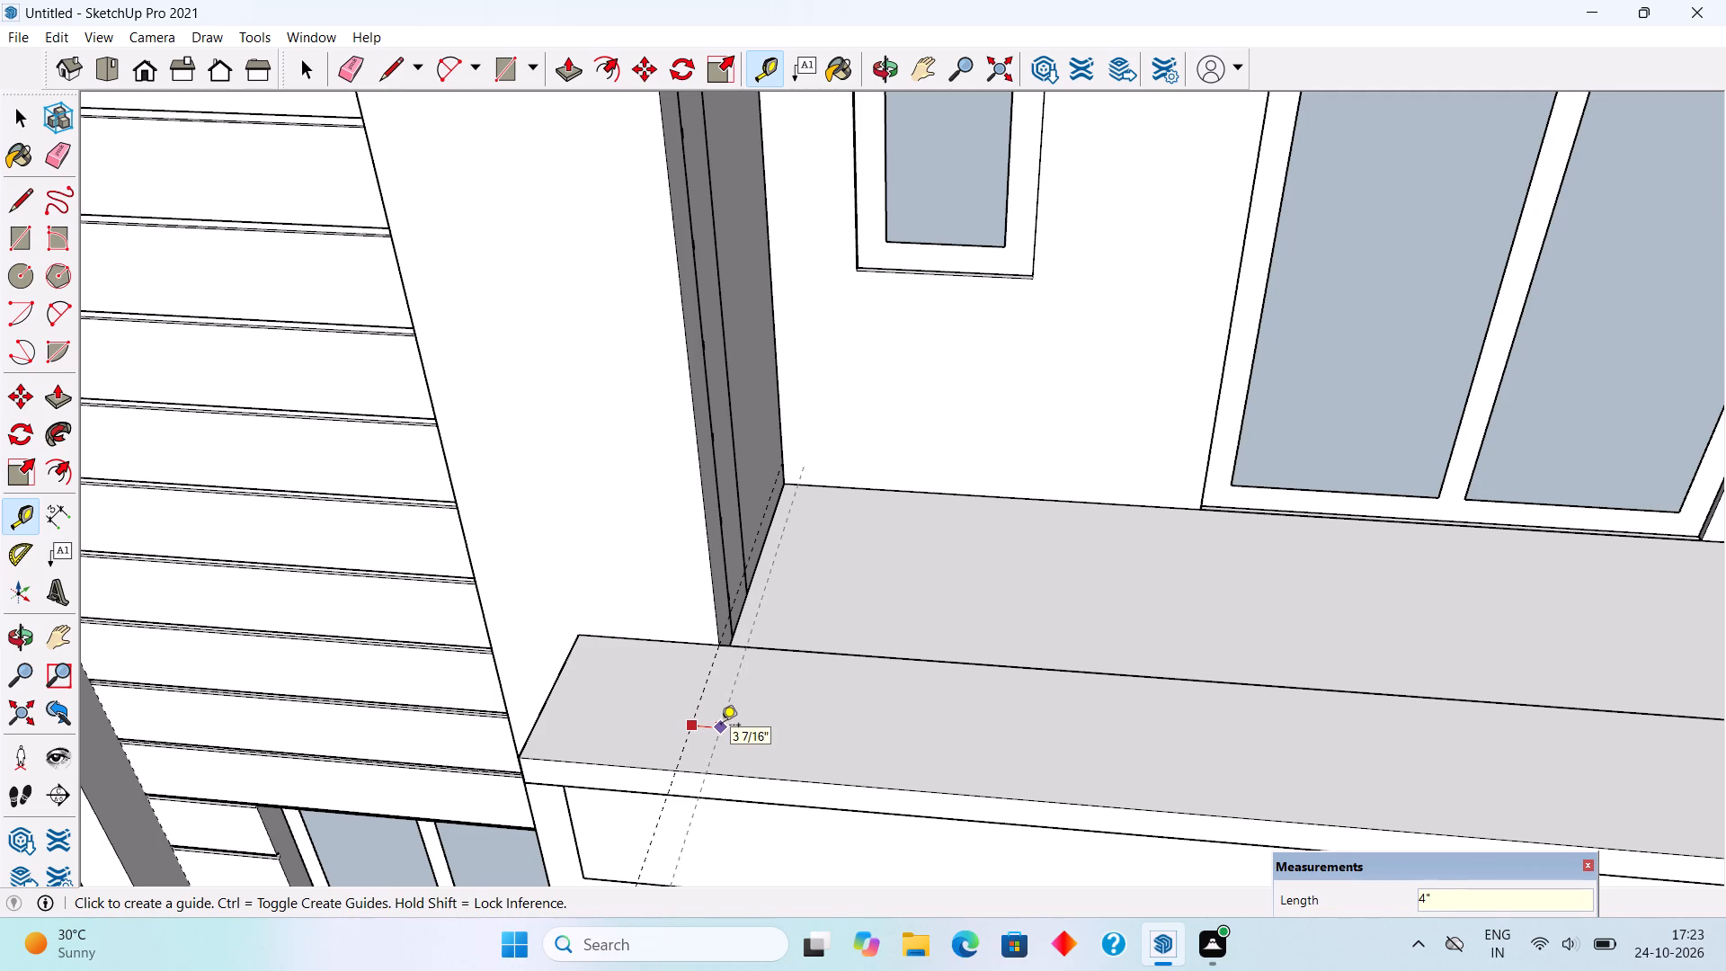
Place lengthwise guides on the lower slab's raised border, one 5" in from its front edge and another 4" behind that.
{"action": "left_click", "coordinate": [695, 770]}
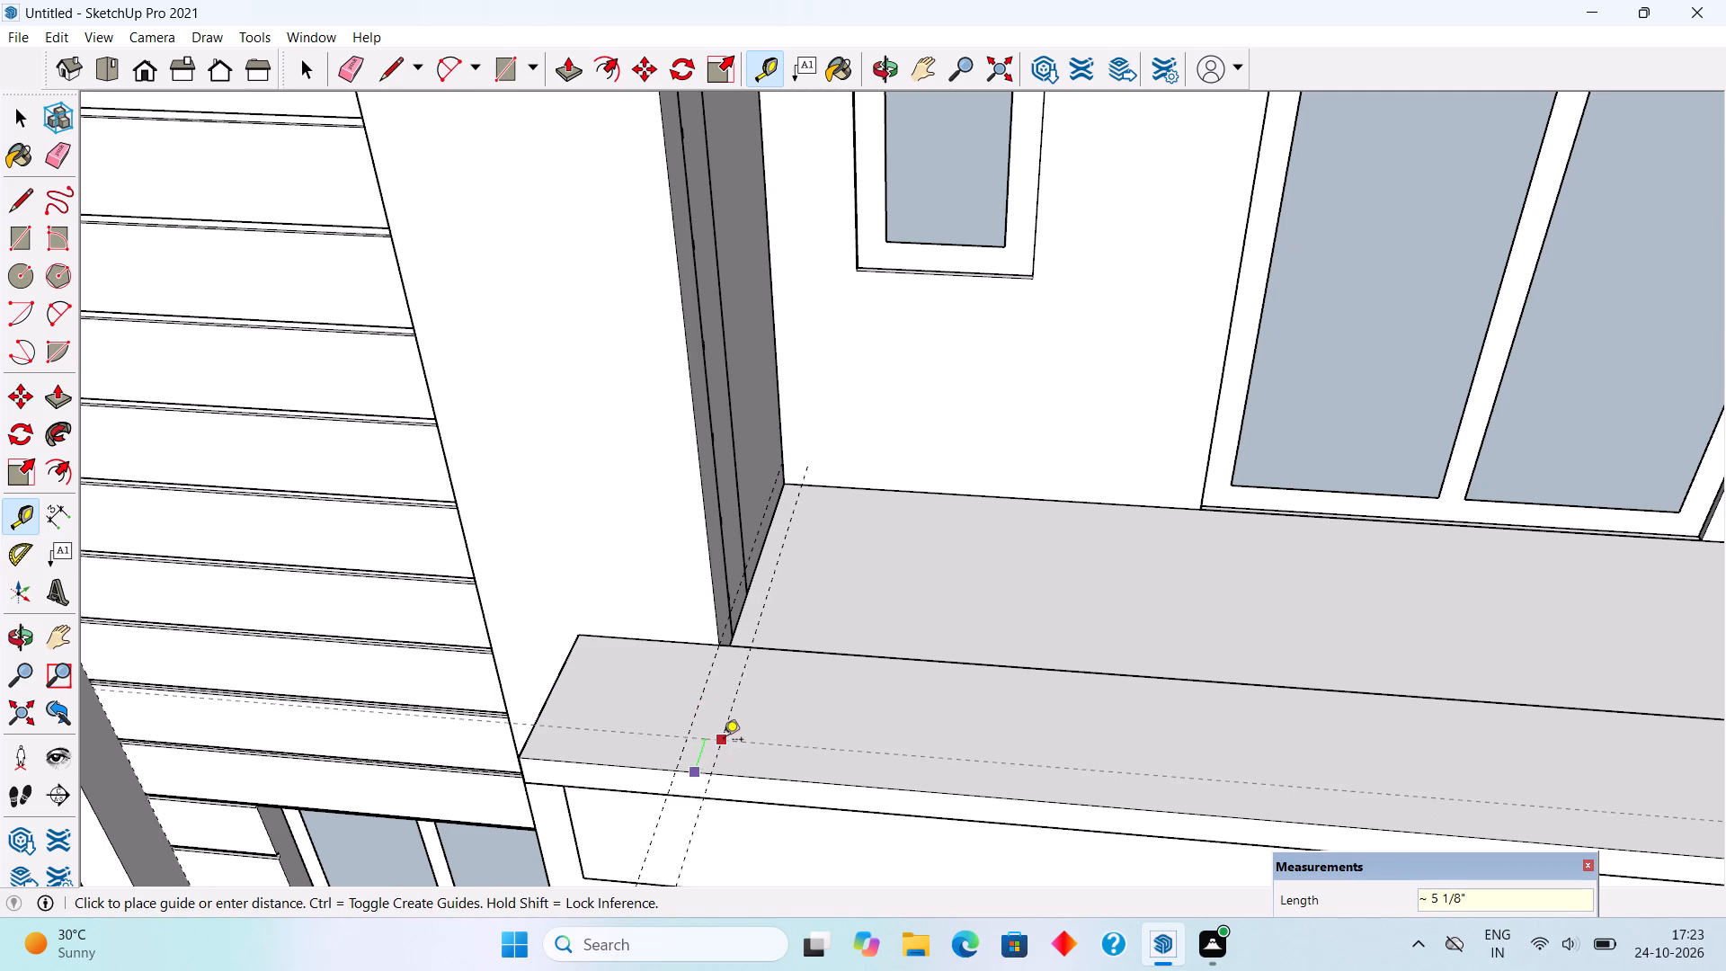
{"action": "type", "text": "5\""}
{"action": "key", "text": "Return"}
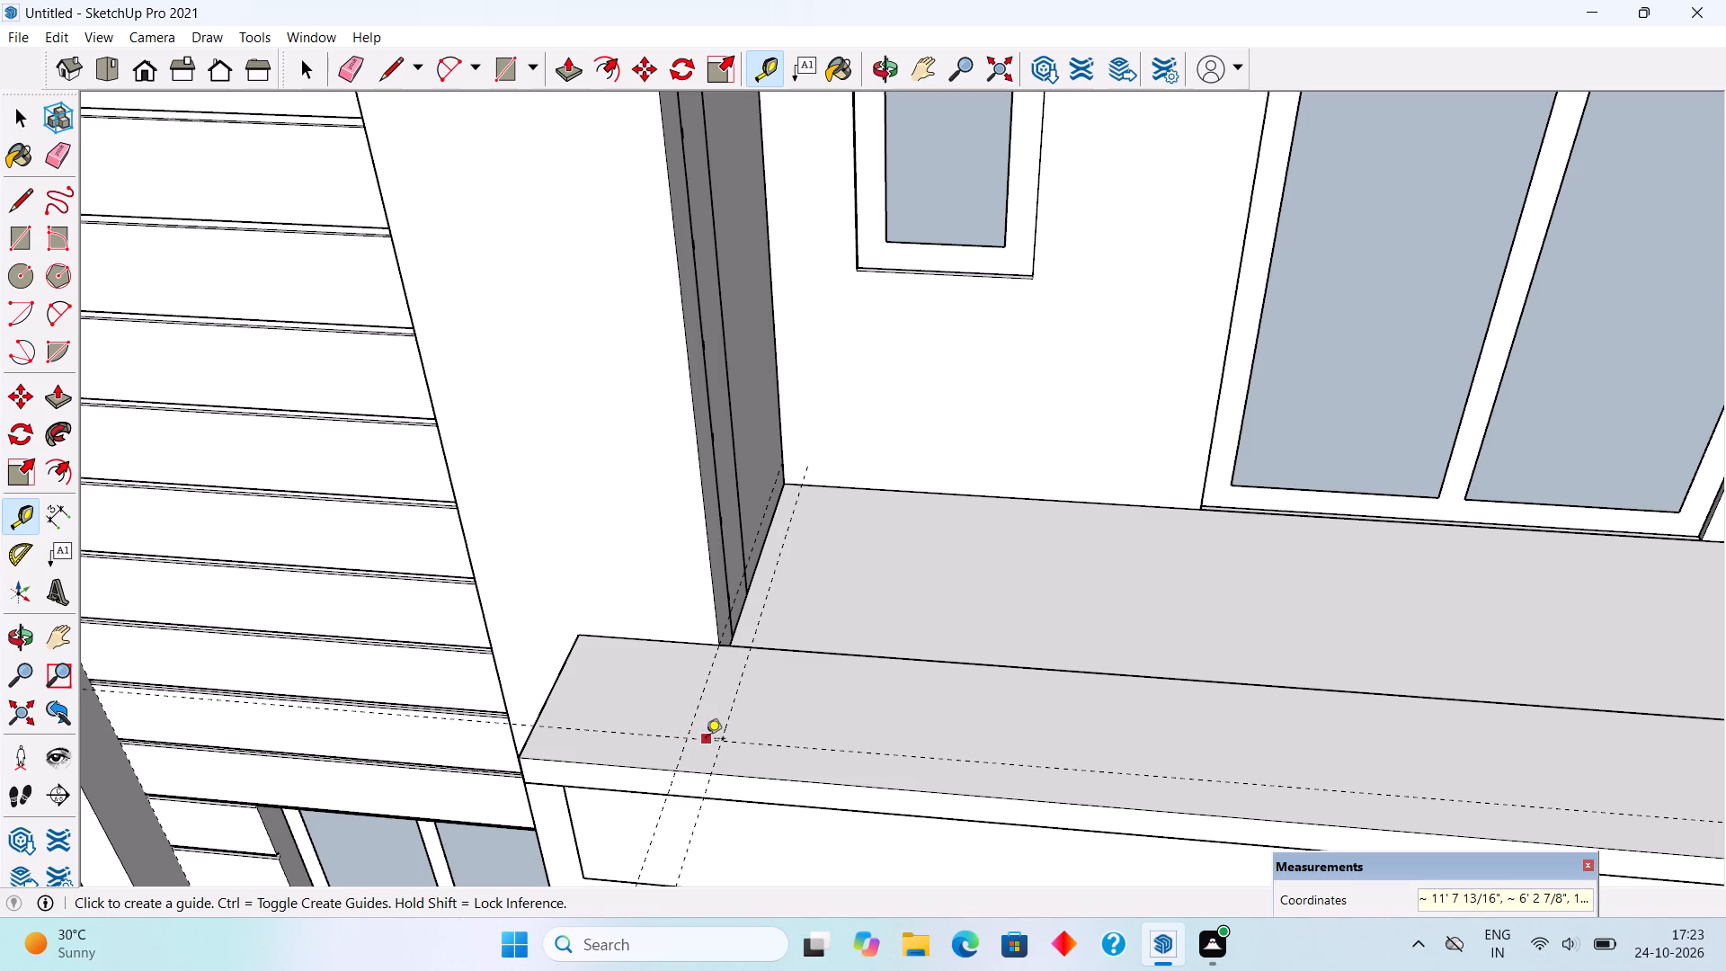
{"action": "left_click", "coordinate": [706, 740]}
{"action": "type", "text": "4\""}
{"action": "key", "text": "Return"}
Draw a 4" by 4" square where the guides cross beside the tower and extrude it 3' up as a post.
{"action": "key", "text": "r"}
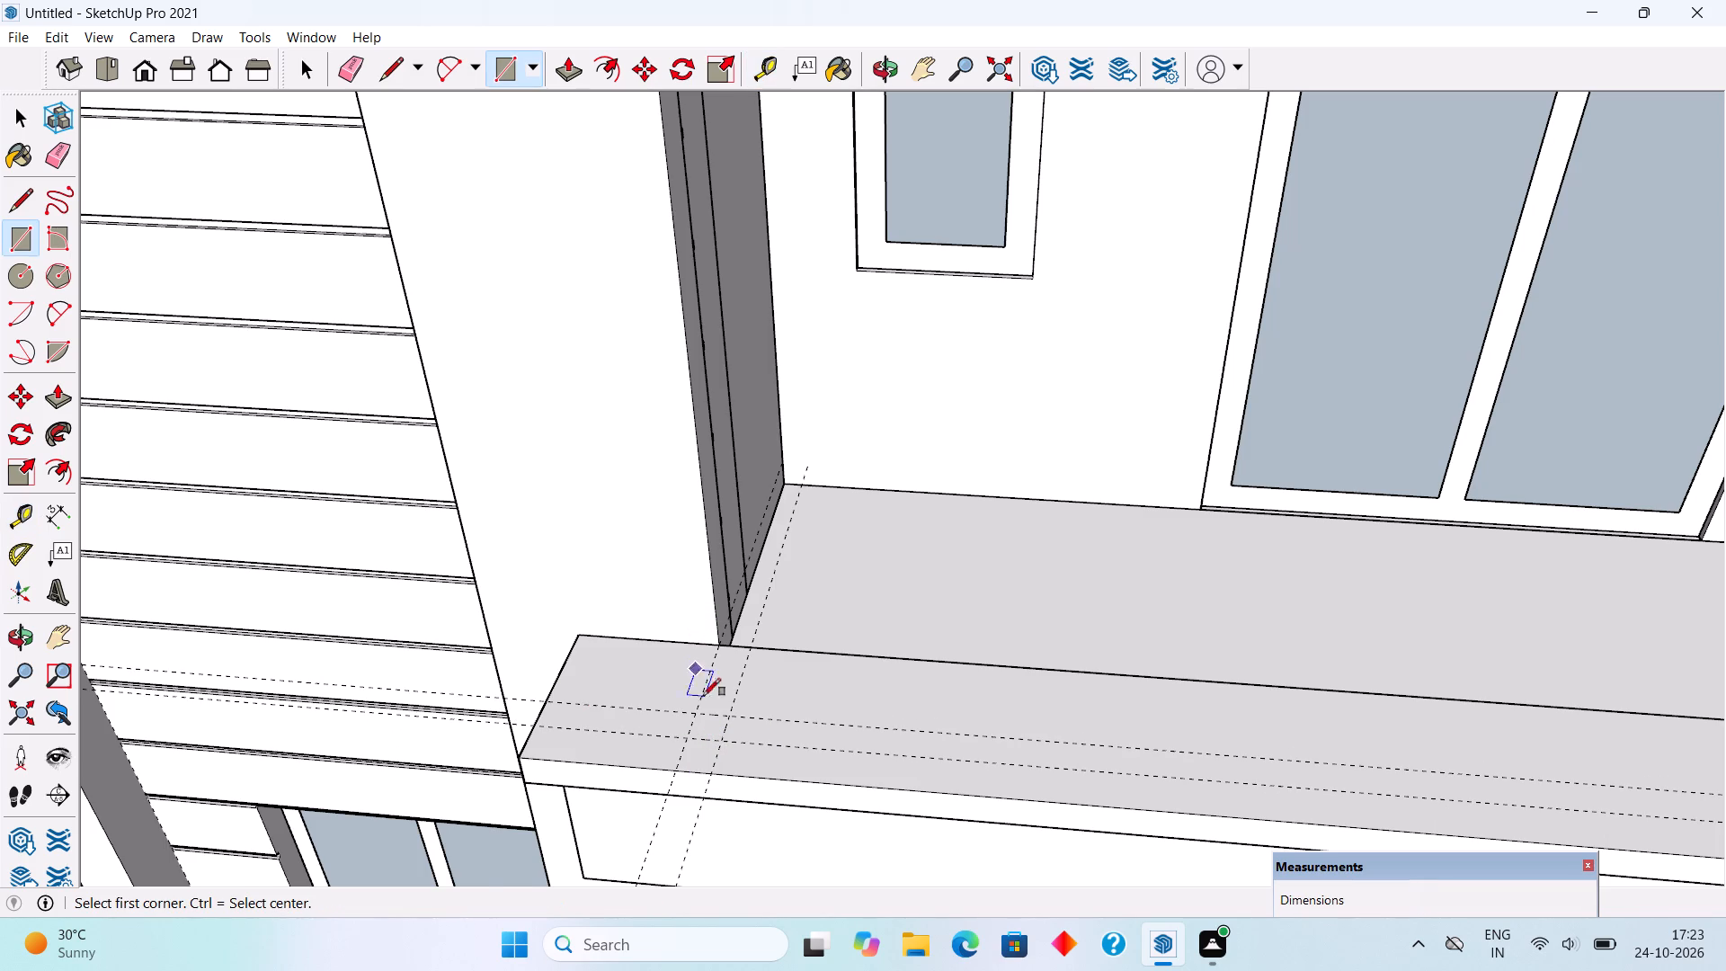
{"action": "left_click", "coordinate": [698, 713]}
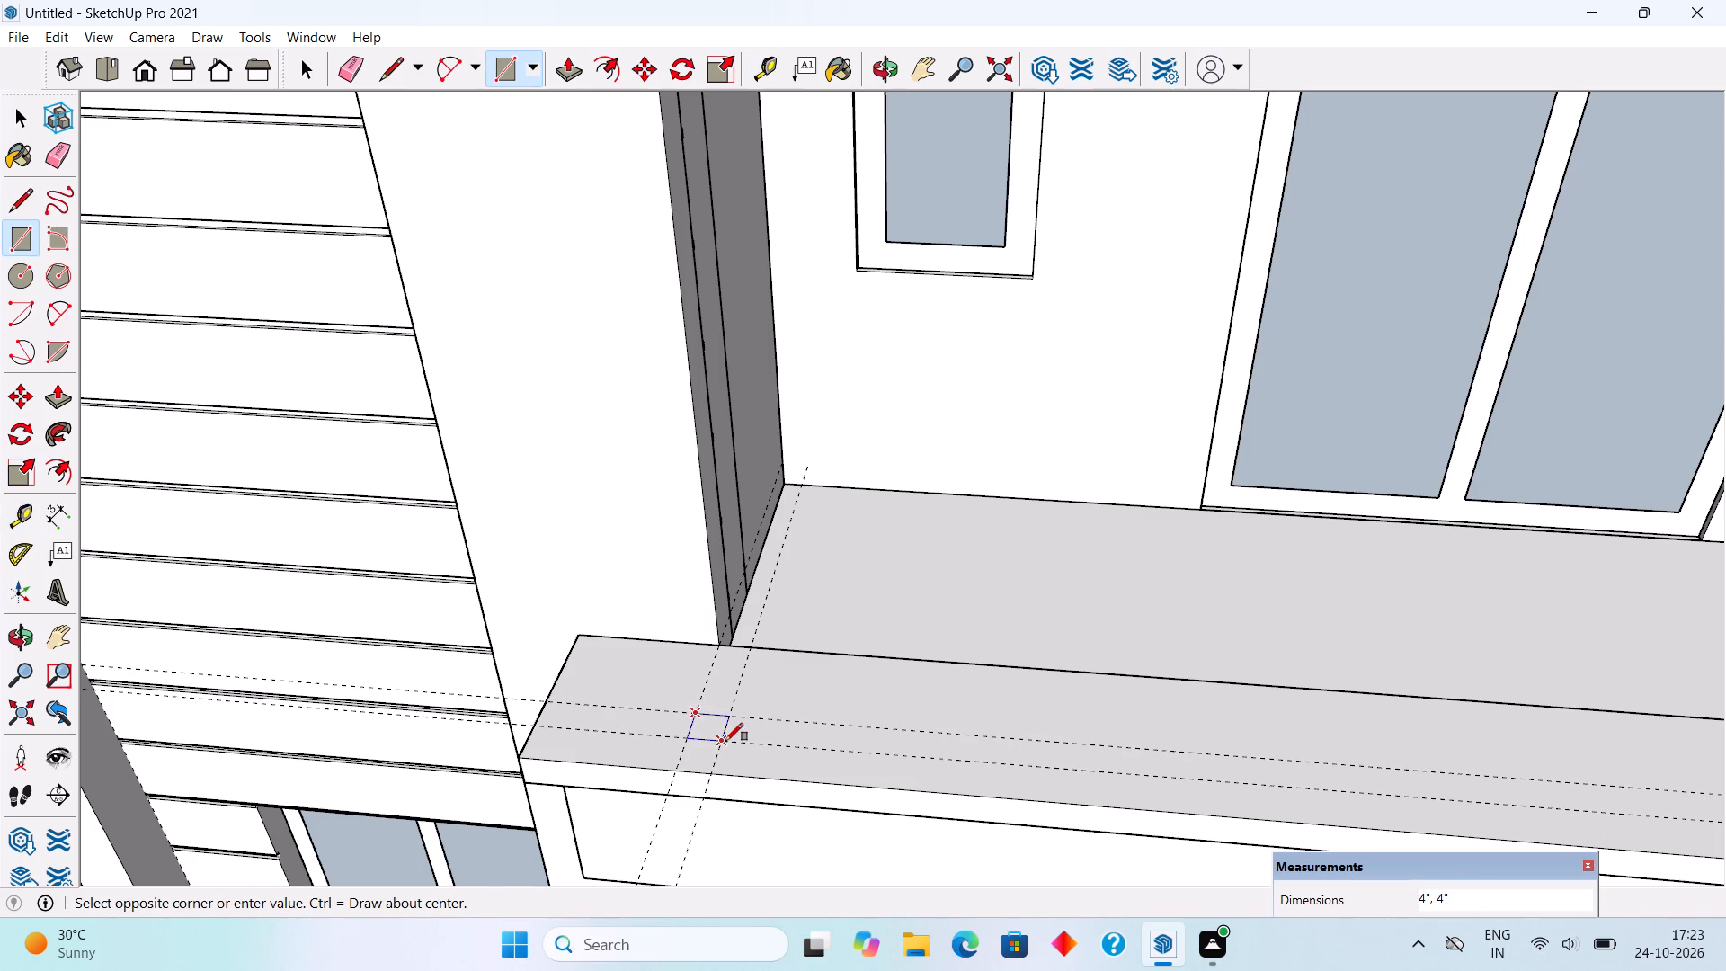
{"action": "left_click", "coordinate": [725, 741]}
{"action": "key", "text": "p"}
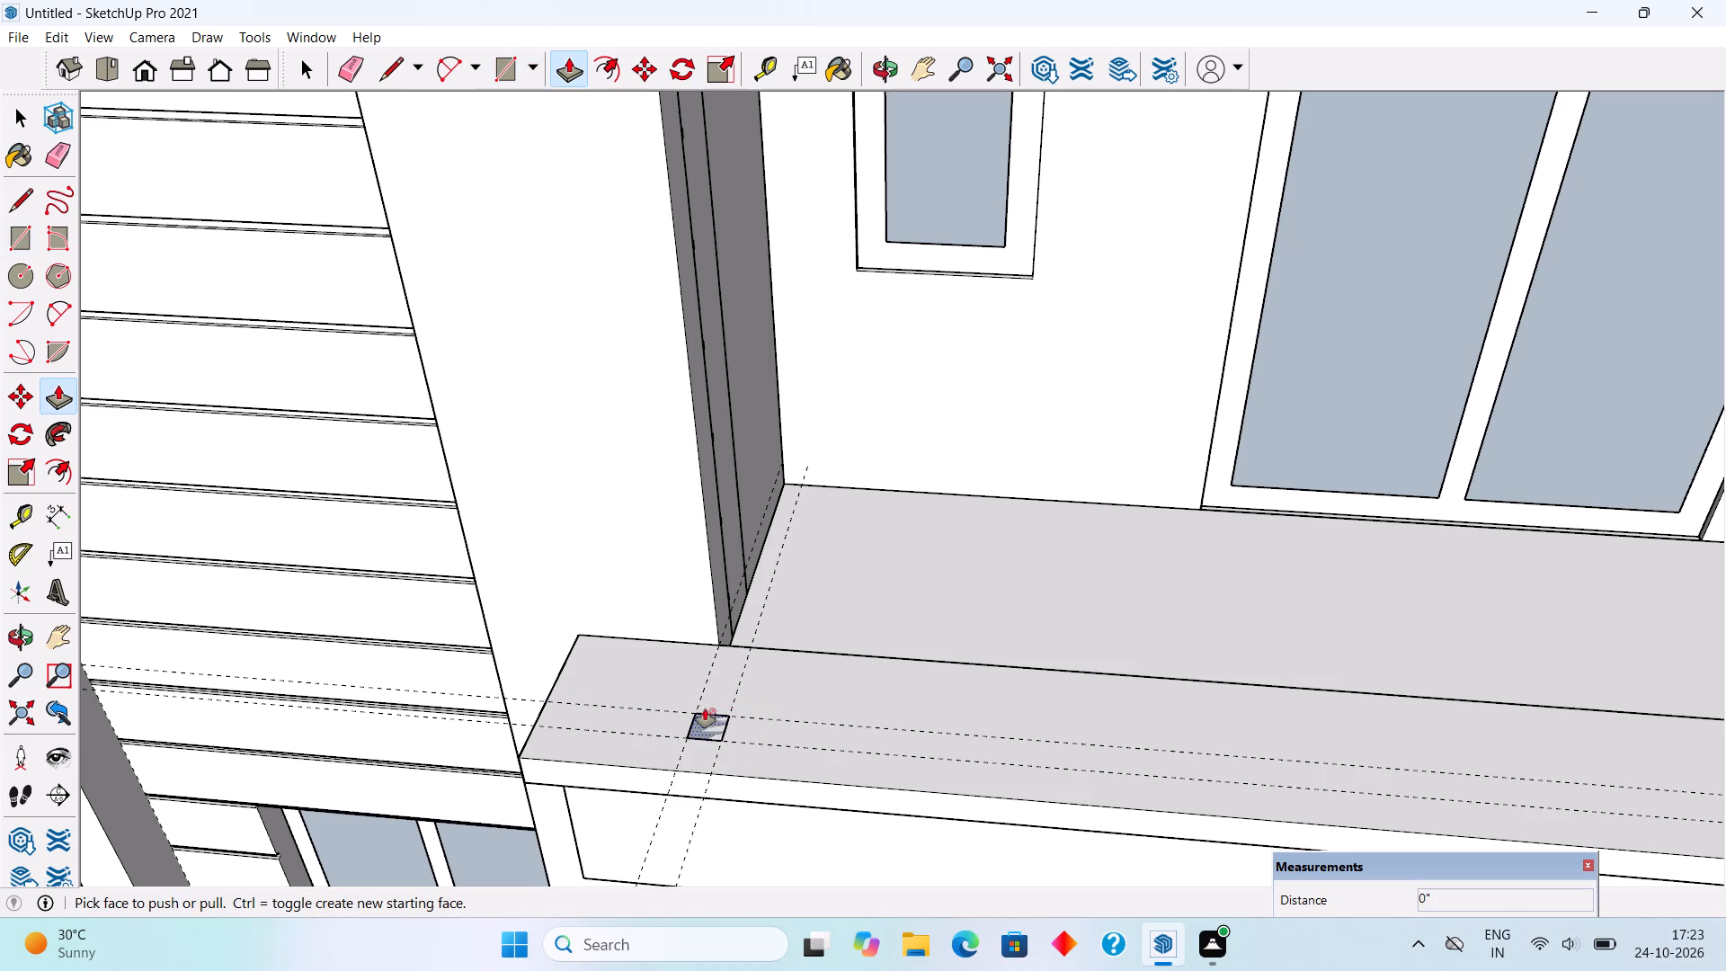
{"action": "left_click", "coordinate": [715, 733]}
{"action": "type", "text": "3'"}
{"action": "key", "text": "Return"}
{"action": "key", "text": "space"}
Make the whole post on the lower slab's border a group.
{"action": "scroll", "coordinate": [733, 566], "scroll_direction": "down", "scroll_amount": 8}
{"action": "scroll", "coordinate": [730, 572], "scroll_direction": "up", "scroll_amount": 1}
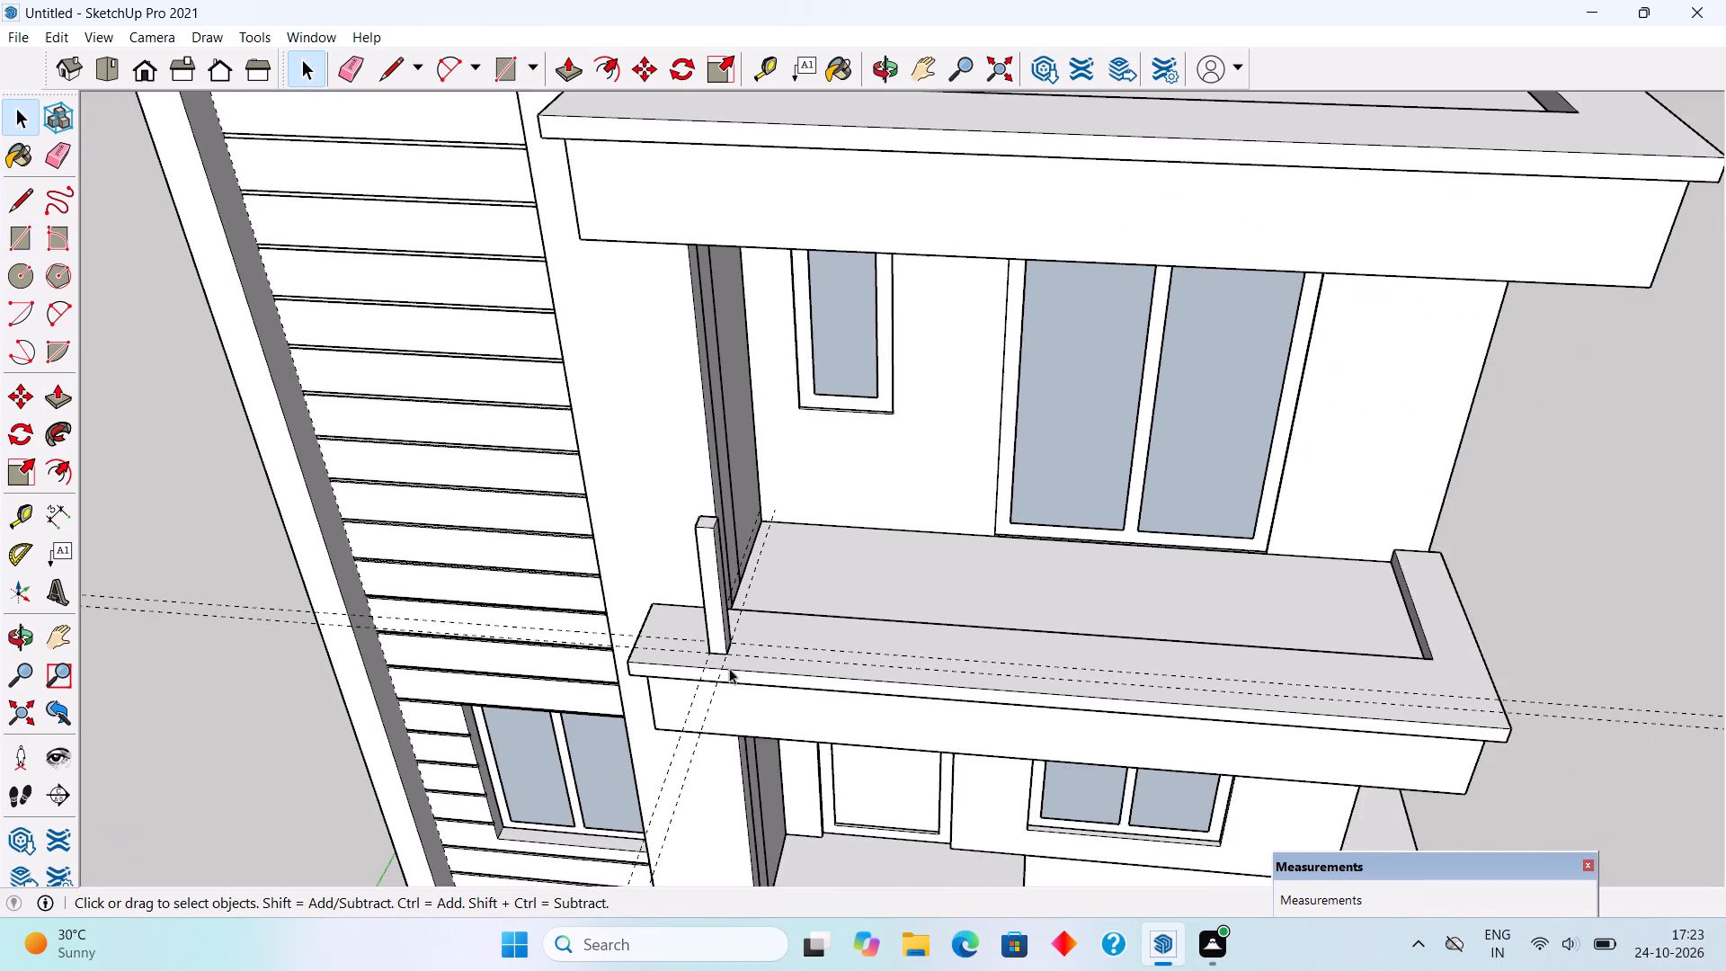
{"action": "middle_click_drag", "start_coordinate": [897, 690], "coordinate": [928, 463]}
{"action": "scroll", "coordinate": [922, 450], "scroll_direction": "down", "scroll_amount": 2}
{"action": "middle_click_drag", "start_coordinate": [907, 469], "coordinate": [1115, 495]}
{"action": "scroll", "coordinate": [874, 478], "scroll_direction": "up", "scroll_amount": 4}
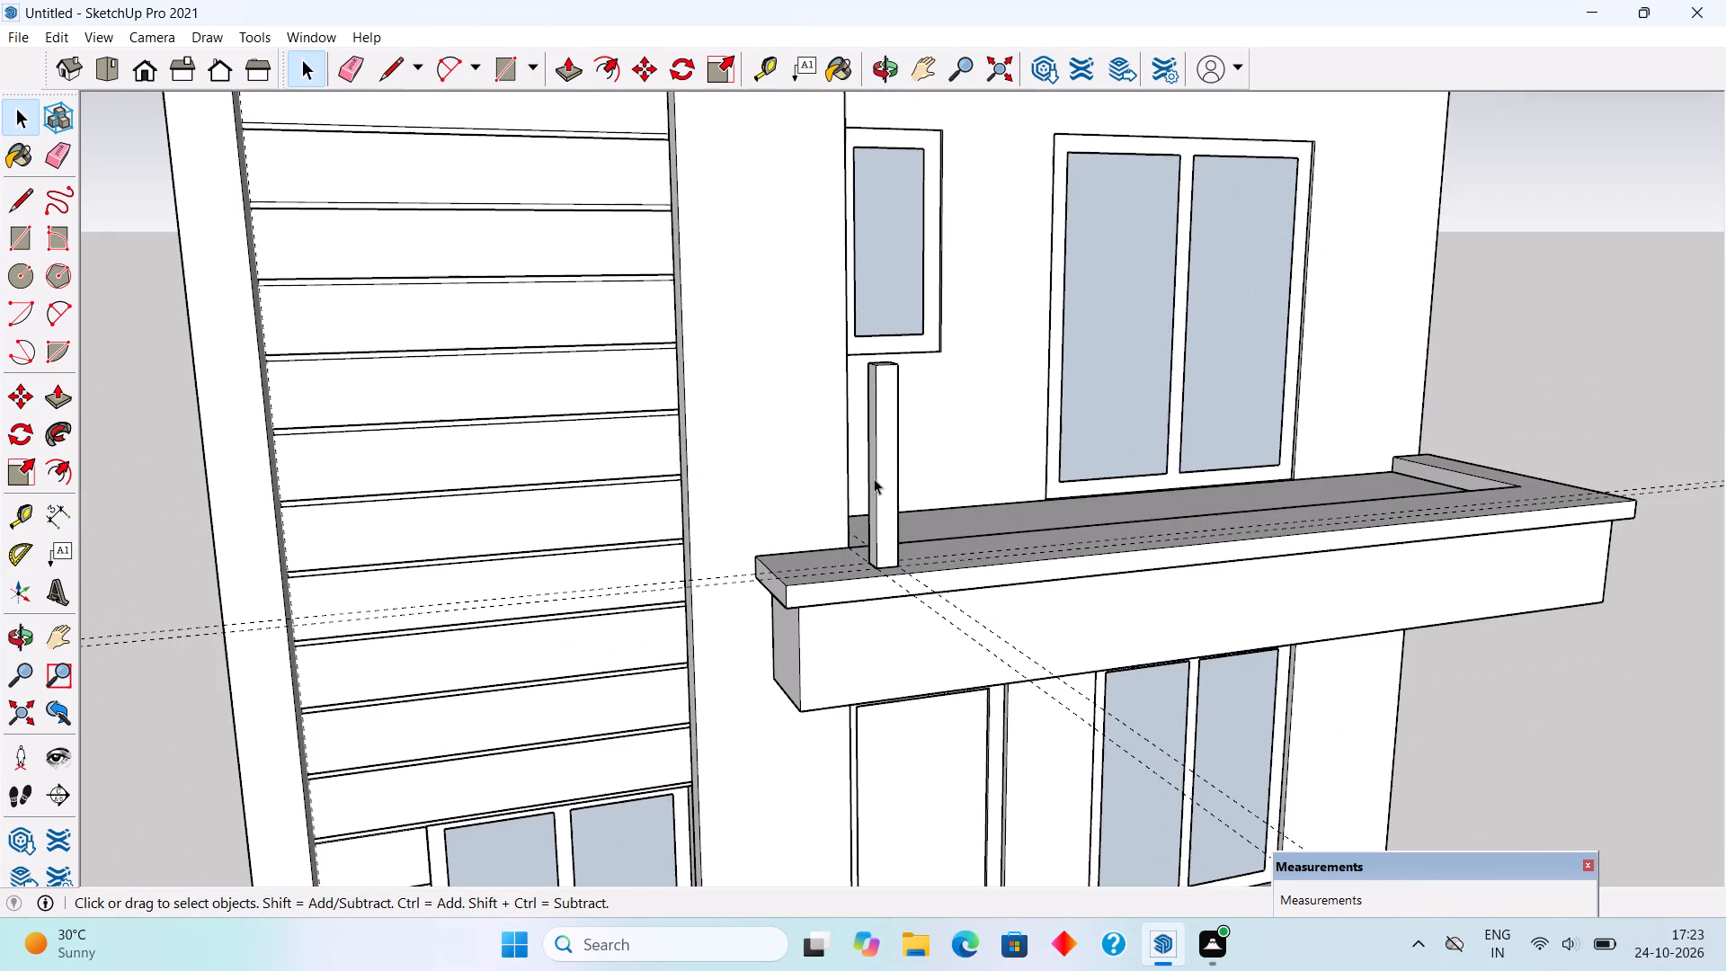
{"action": "double_click", "coordinate": [881, 473]}
{"action": "triple_click", "coordinate": [881, 473]}
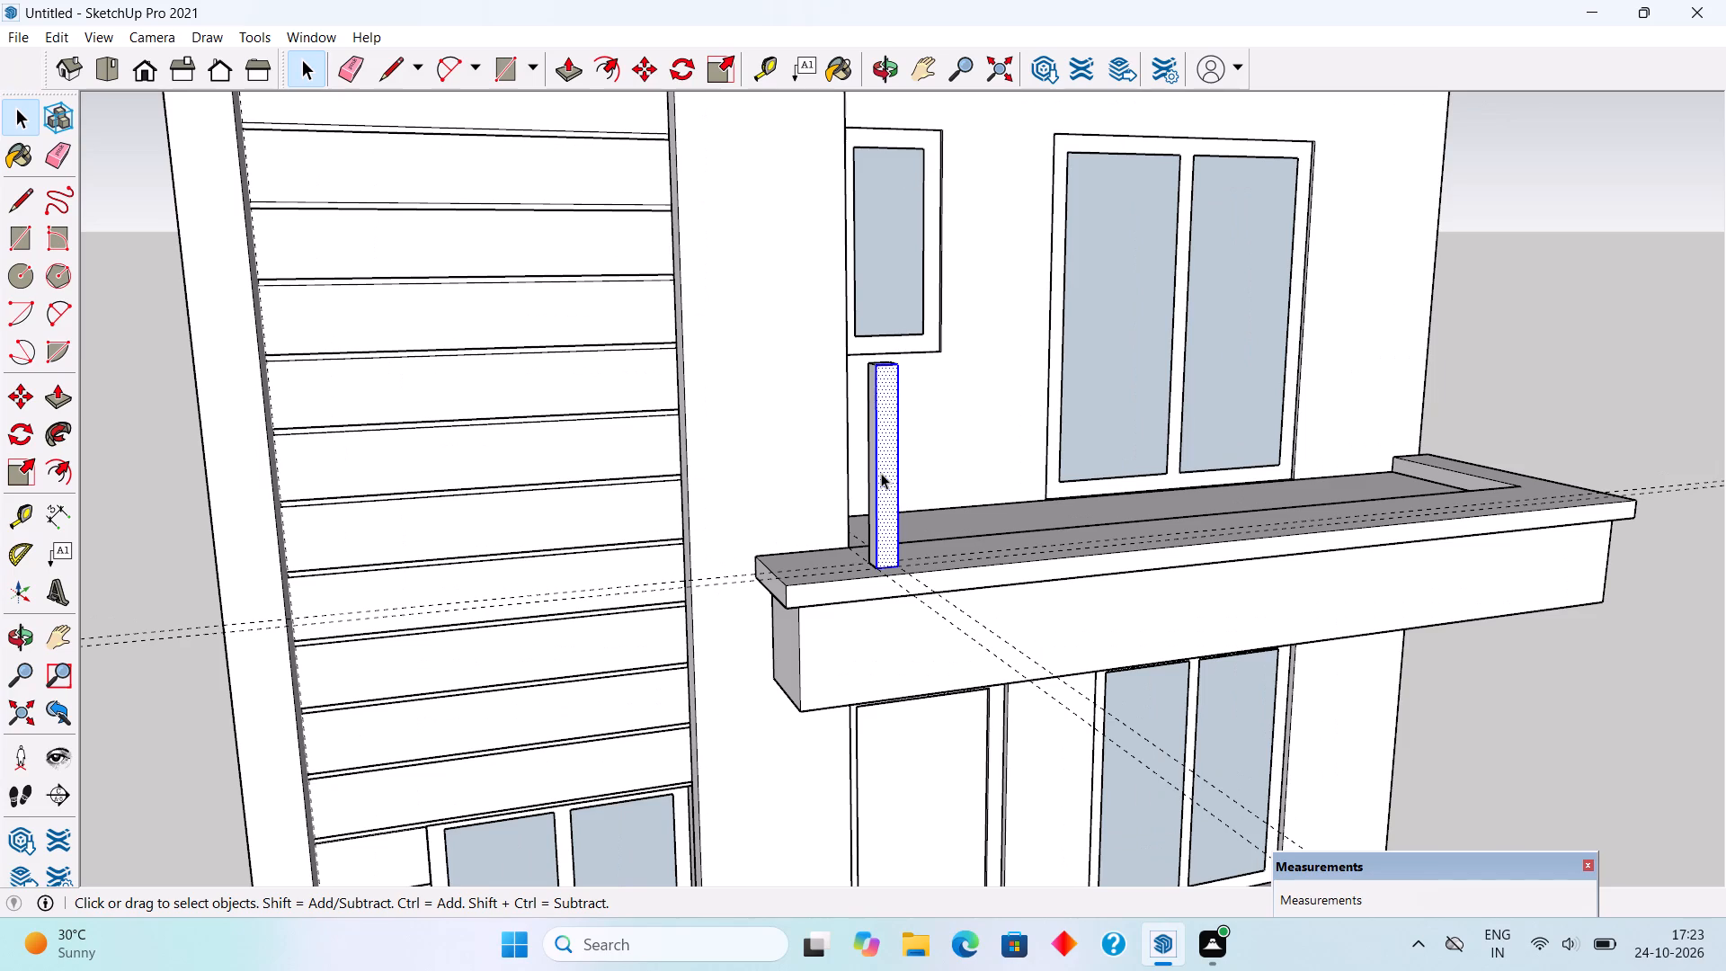
{"action": "right_click", "coordinate": [881, 473]}
{"action": "left_click", "coordinate": [941, 657]}
Inside the post's group, push the side face away from the tower in 1".
{"action": "scroll", "coordinate": [888, 439], "scroll_direction": "up", "scroll_amount": 8}
{"action": "triple_click", "coordinate": [885, 441]}
{"action": "middle_click_drag", "start_coordinate": [903, 446], "coordinate": [745, 639]}
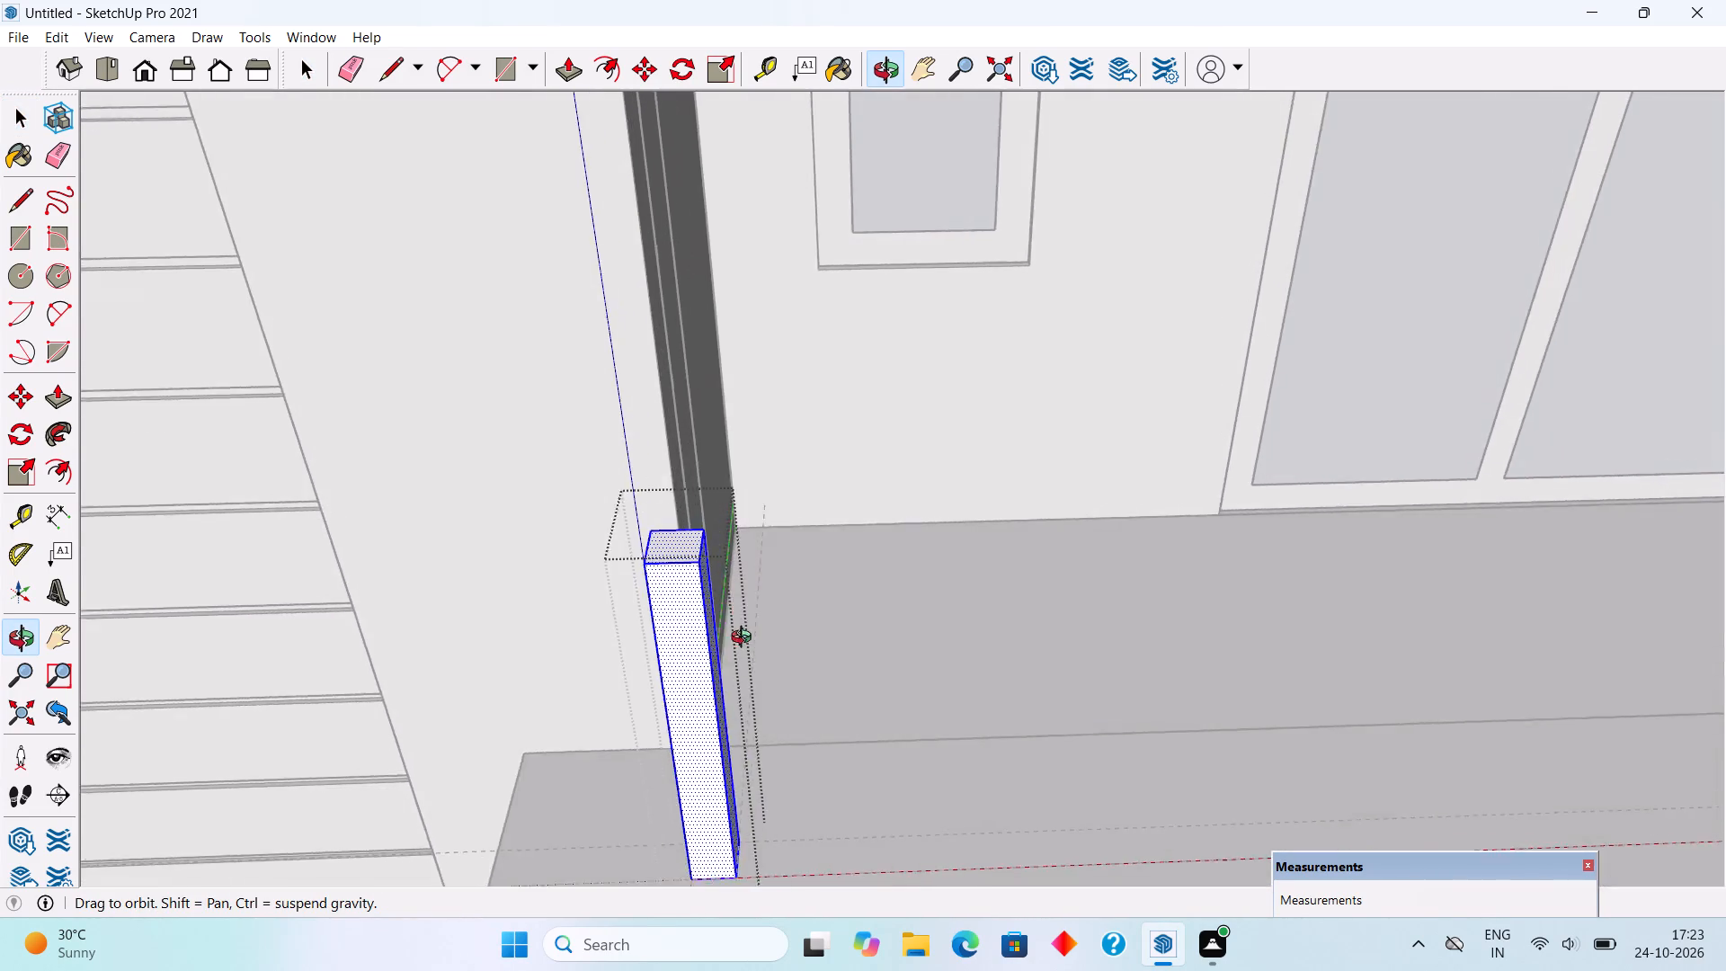
{"action": "middle_click_drag", "start_coordinate": [745, 639], "coordinate": [629, 584]}
{"action": "key", "text": "p"}
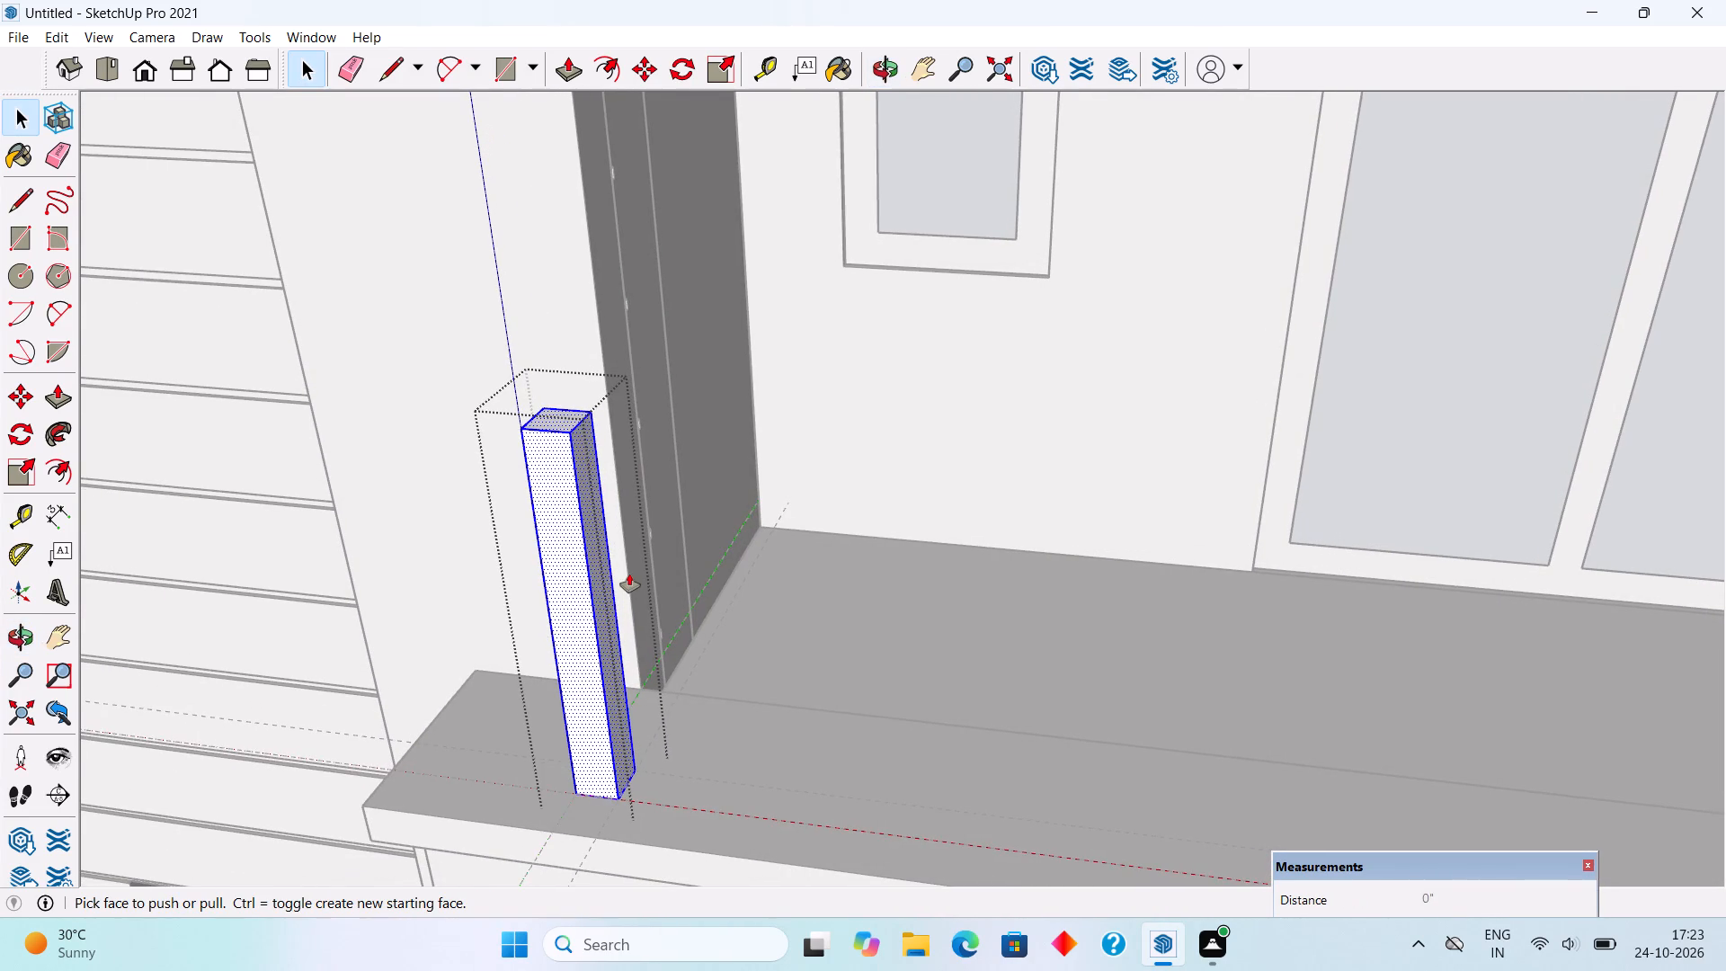
{"action": "left_click", "coordinate": [601, 597]}
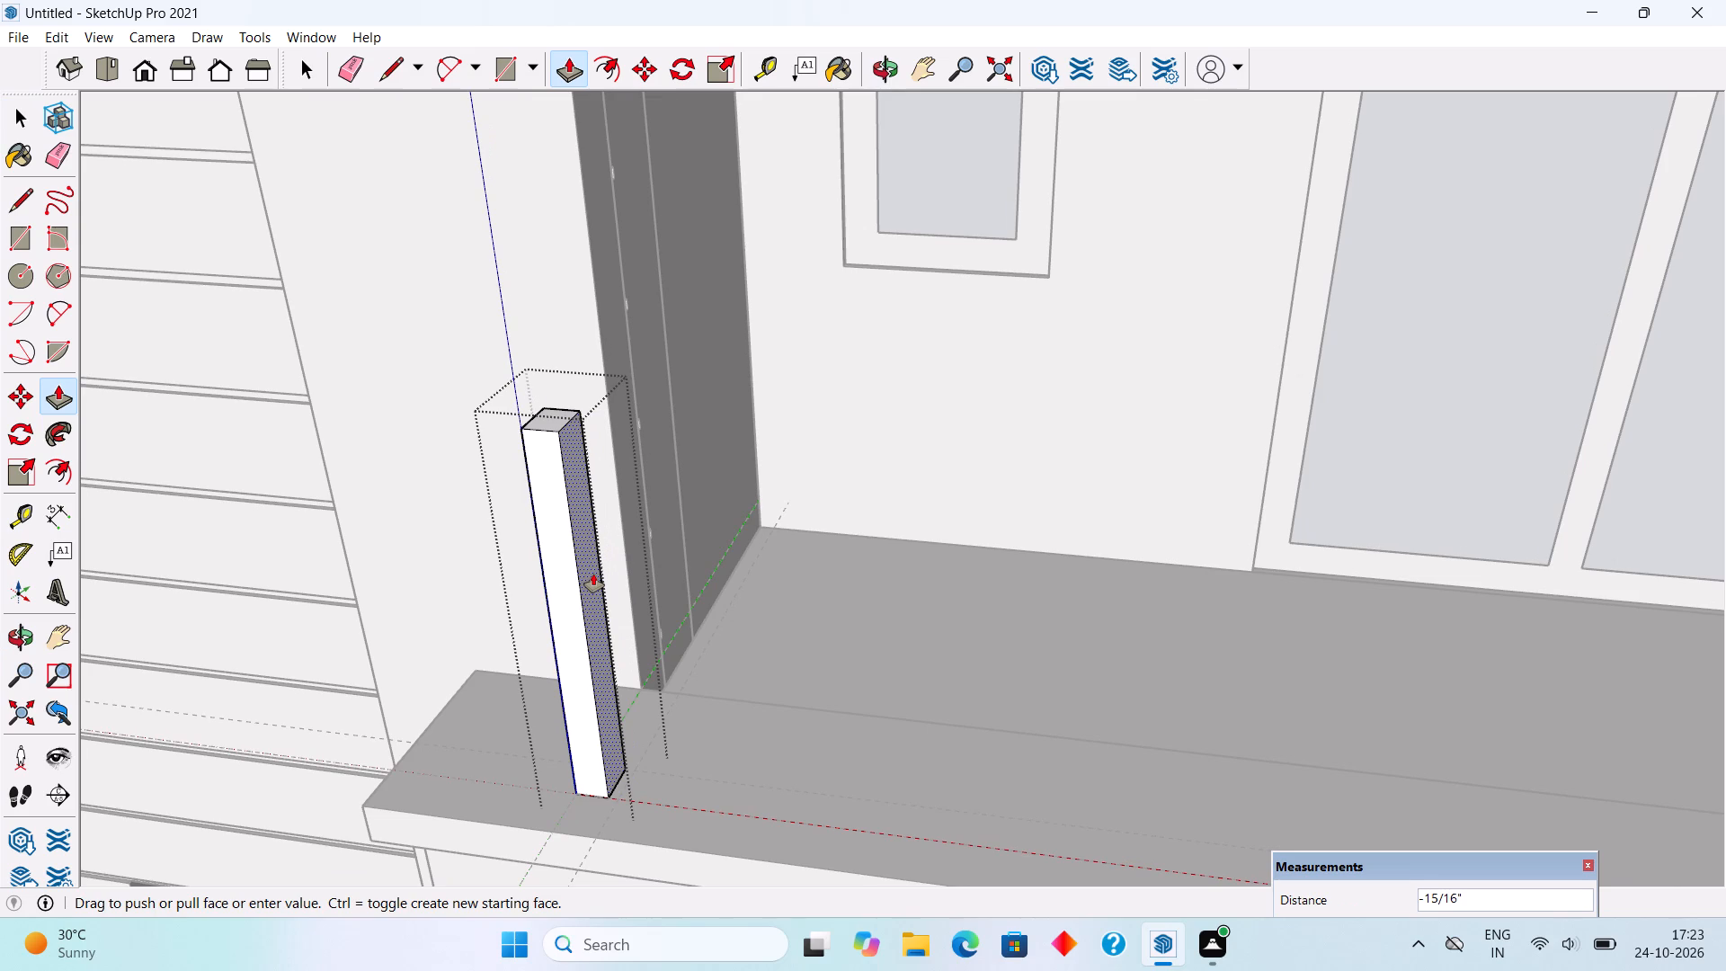
{"action": "type", "text": "1\""}
{"action": "key", "text": "Return"}
{"action": "key", "text": "space"}
{"action": "scroll", "coordinate": [574, 573], "scroll_direction": "down", "scroll_amount": 2}
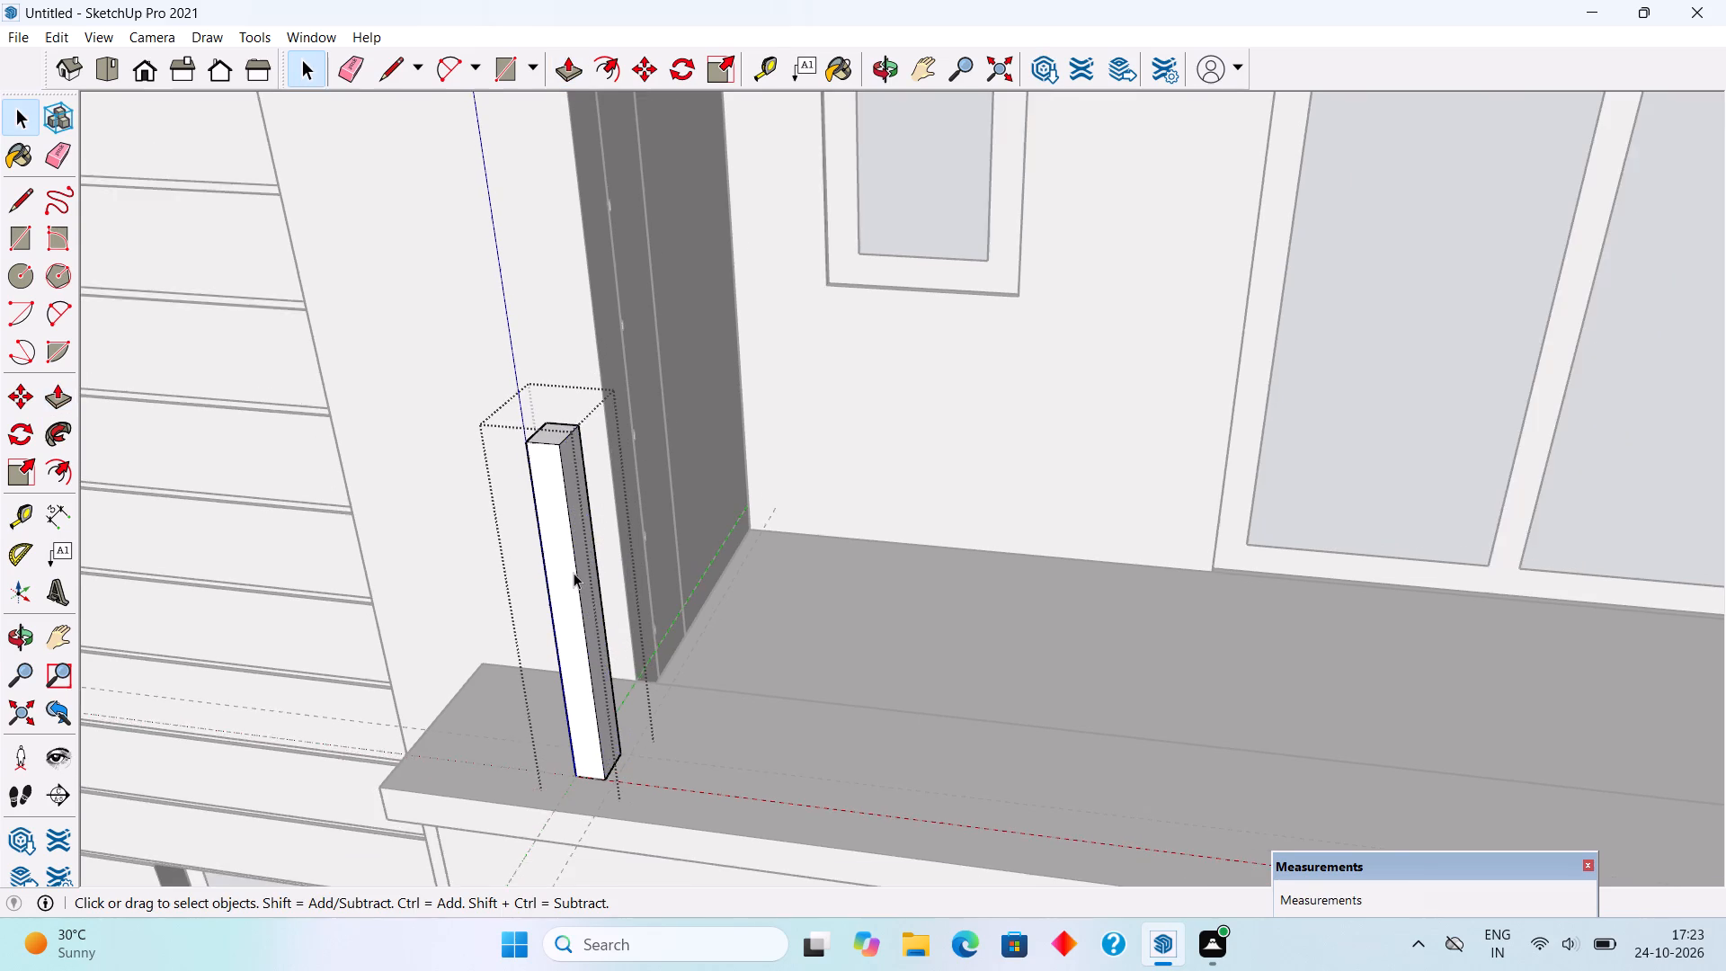
{"action": "scroll", "coordinate": [574, 573], "scroll_direction": "down", "scroll_amount": 11}
{"action": "left_click", "coordinate": [1307, 503]}
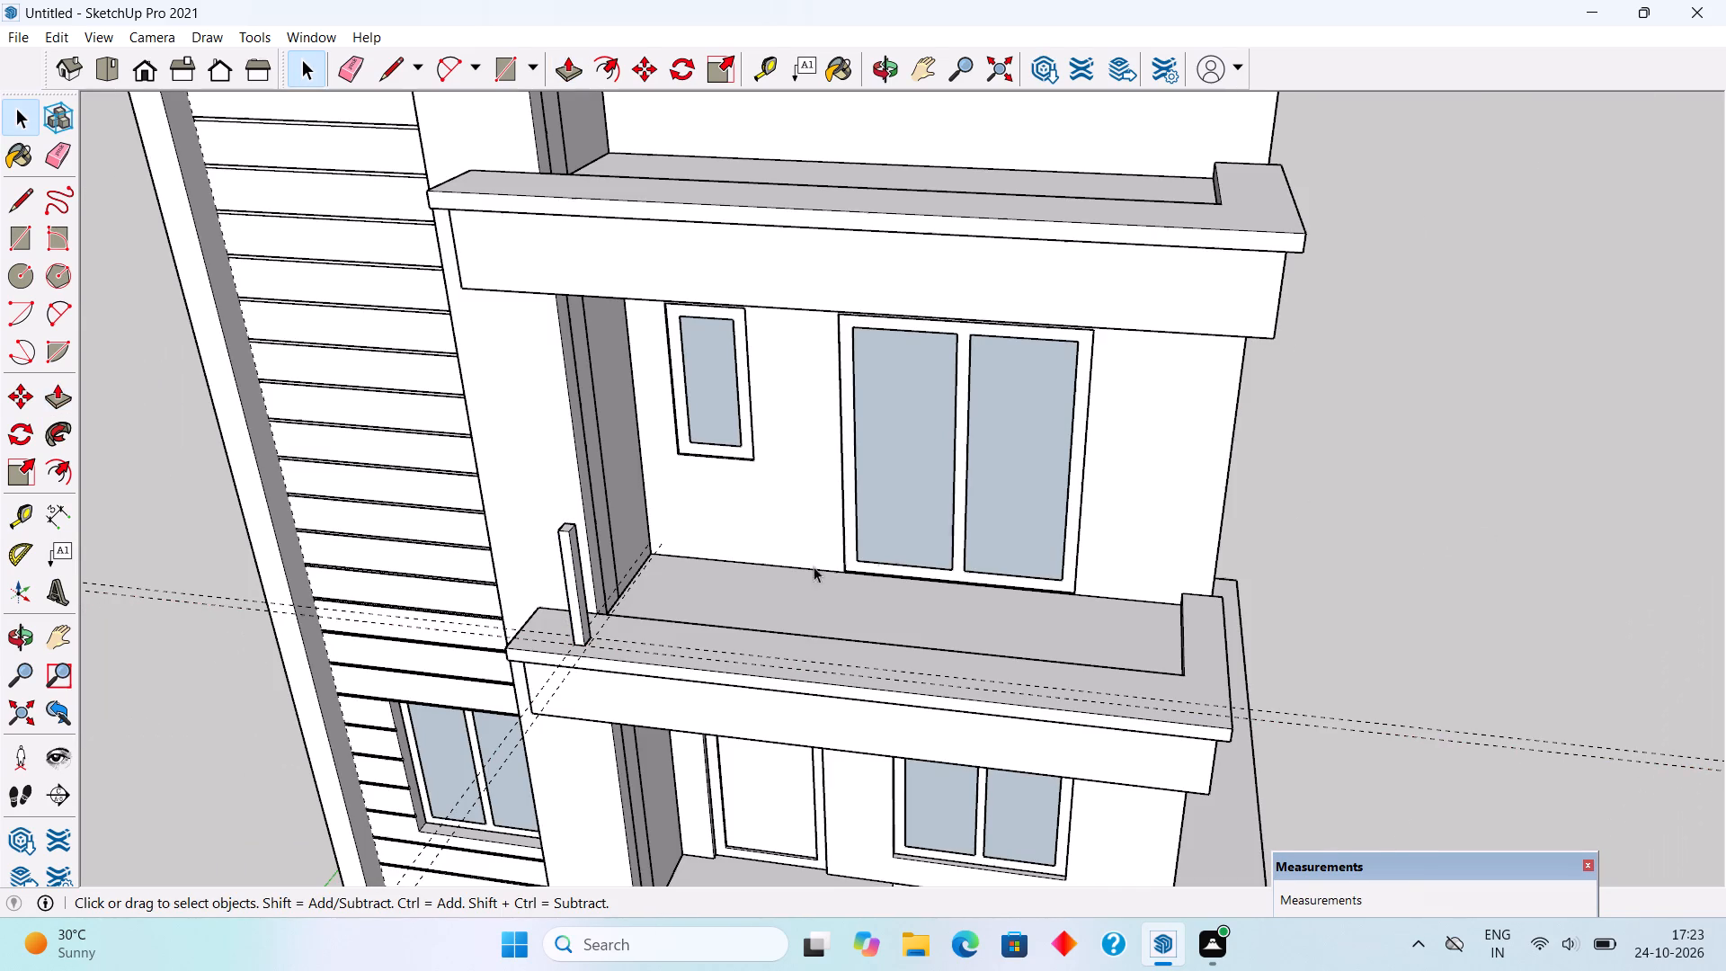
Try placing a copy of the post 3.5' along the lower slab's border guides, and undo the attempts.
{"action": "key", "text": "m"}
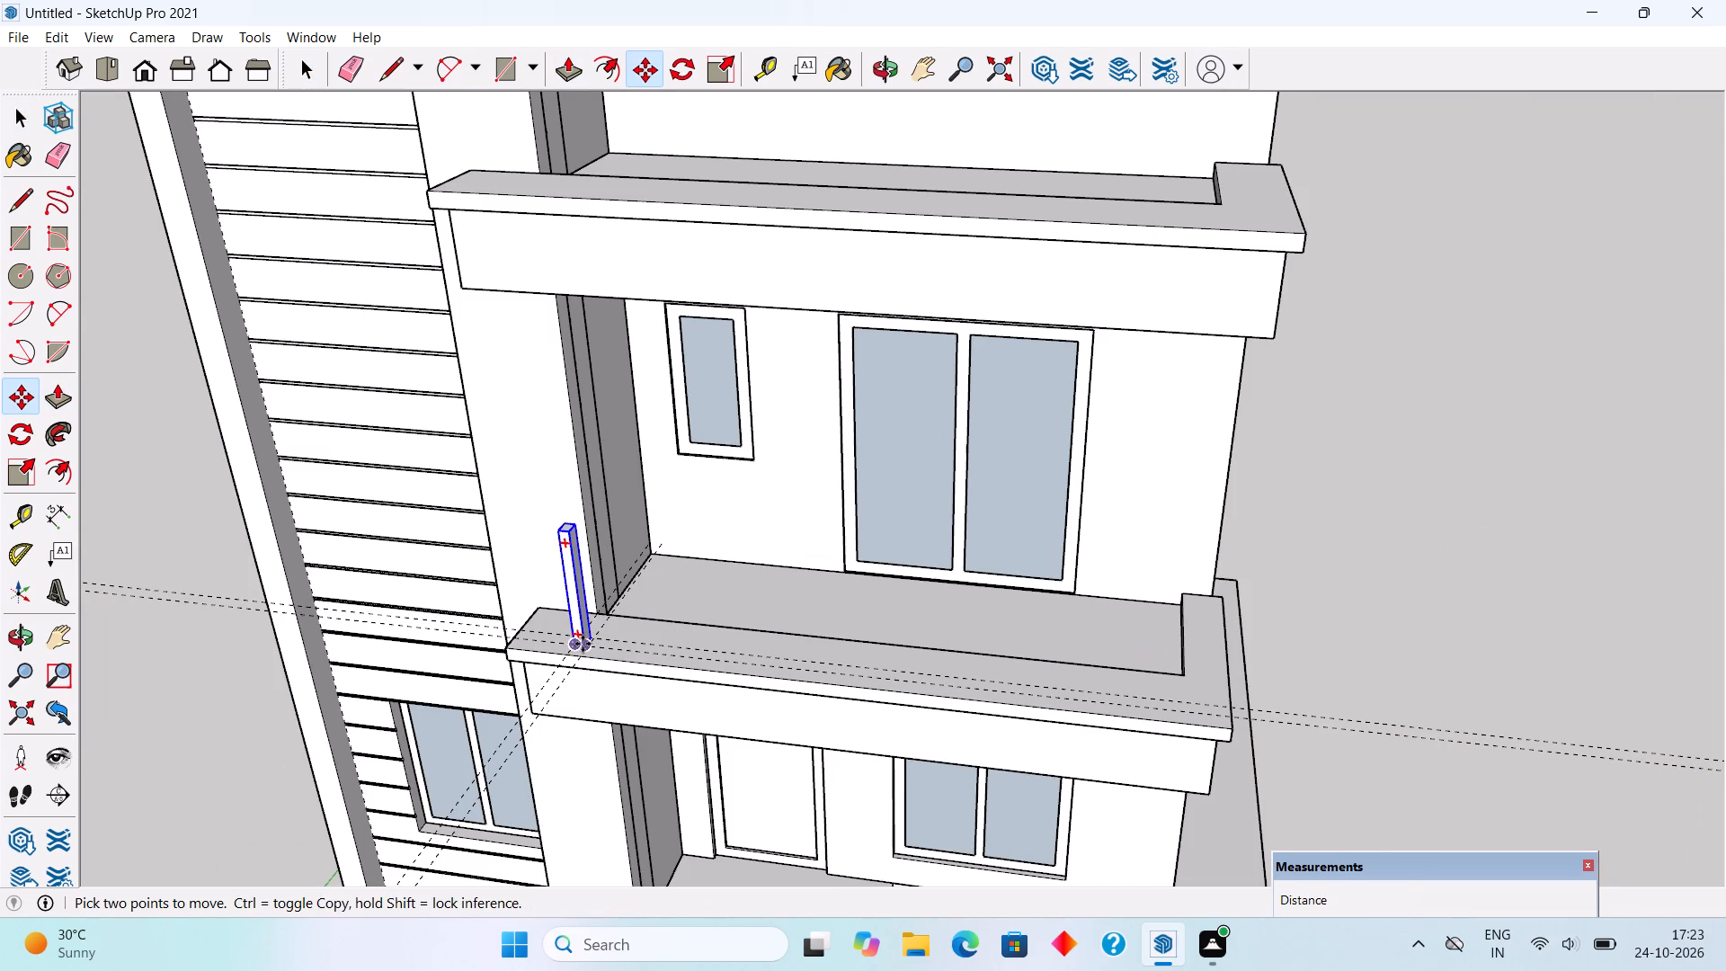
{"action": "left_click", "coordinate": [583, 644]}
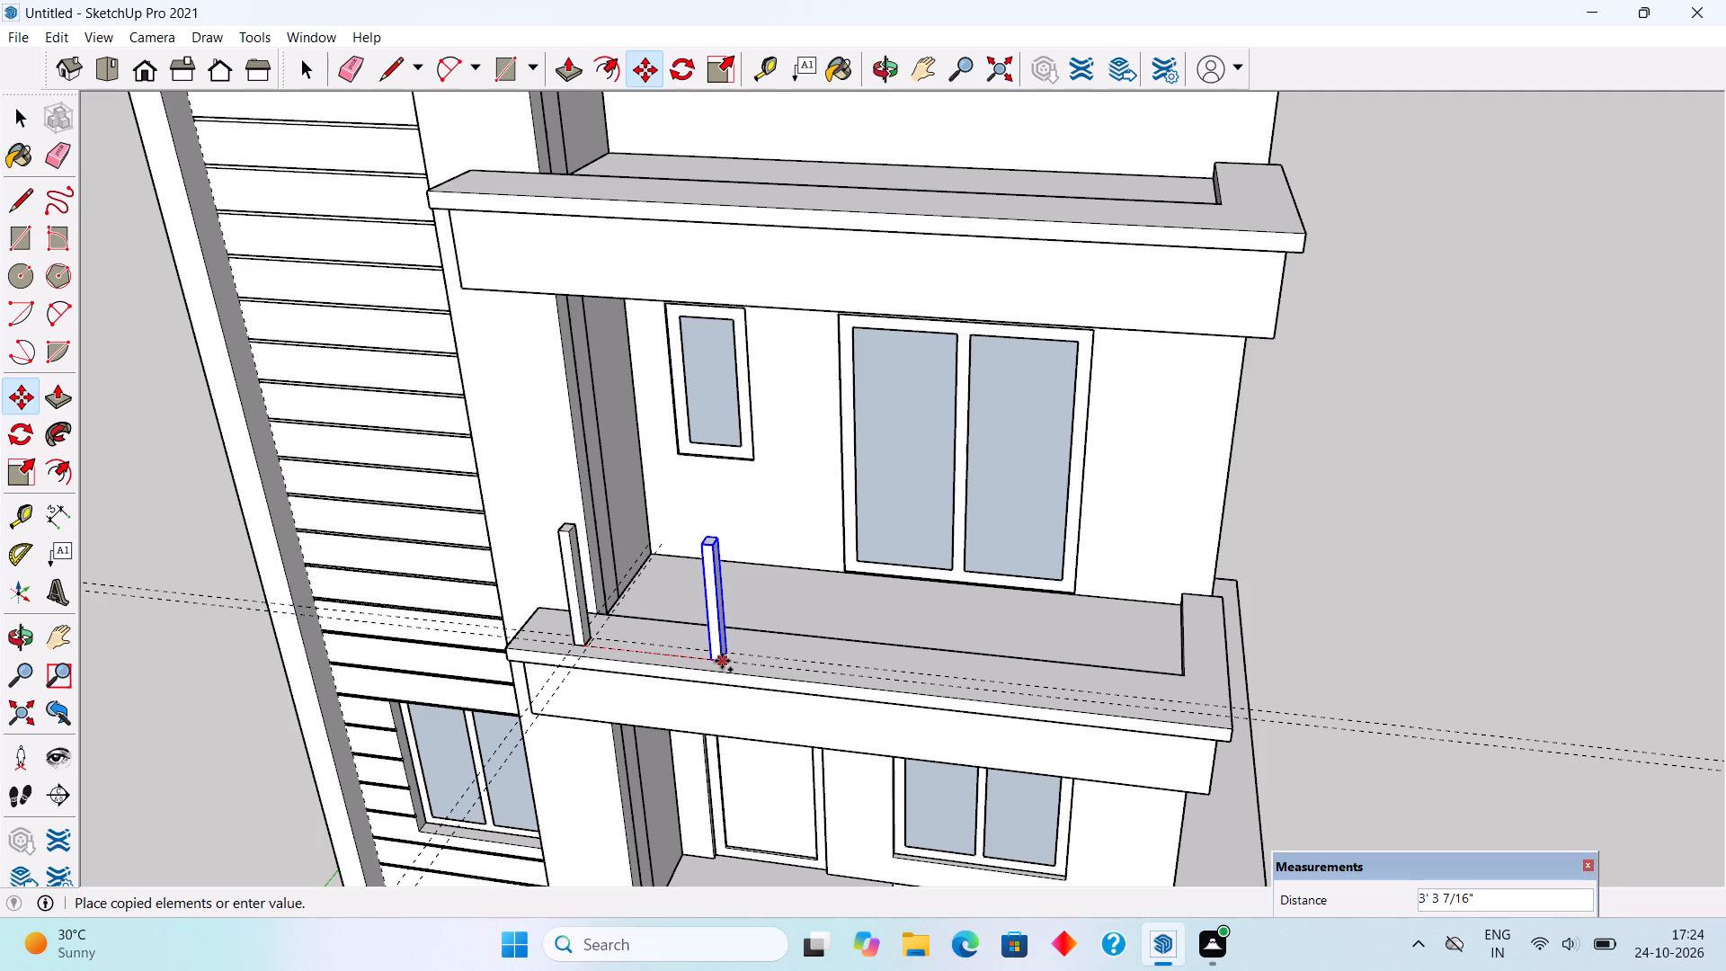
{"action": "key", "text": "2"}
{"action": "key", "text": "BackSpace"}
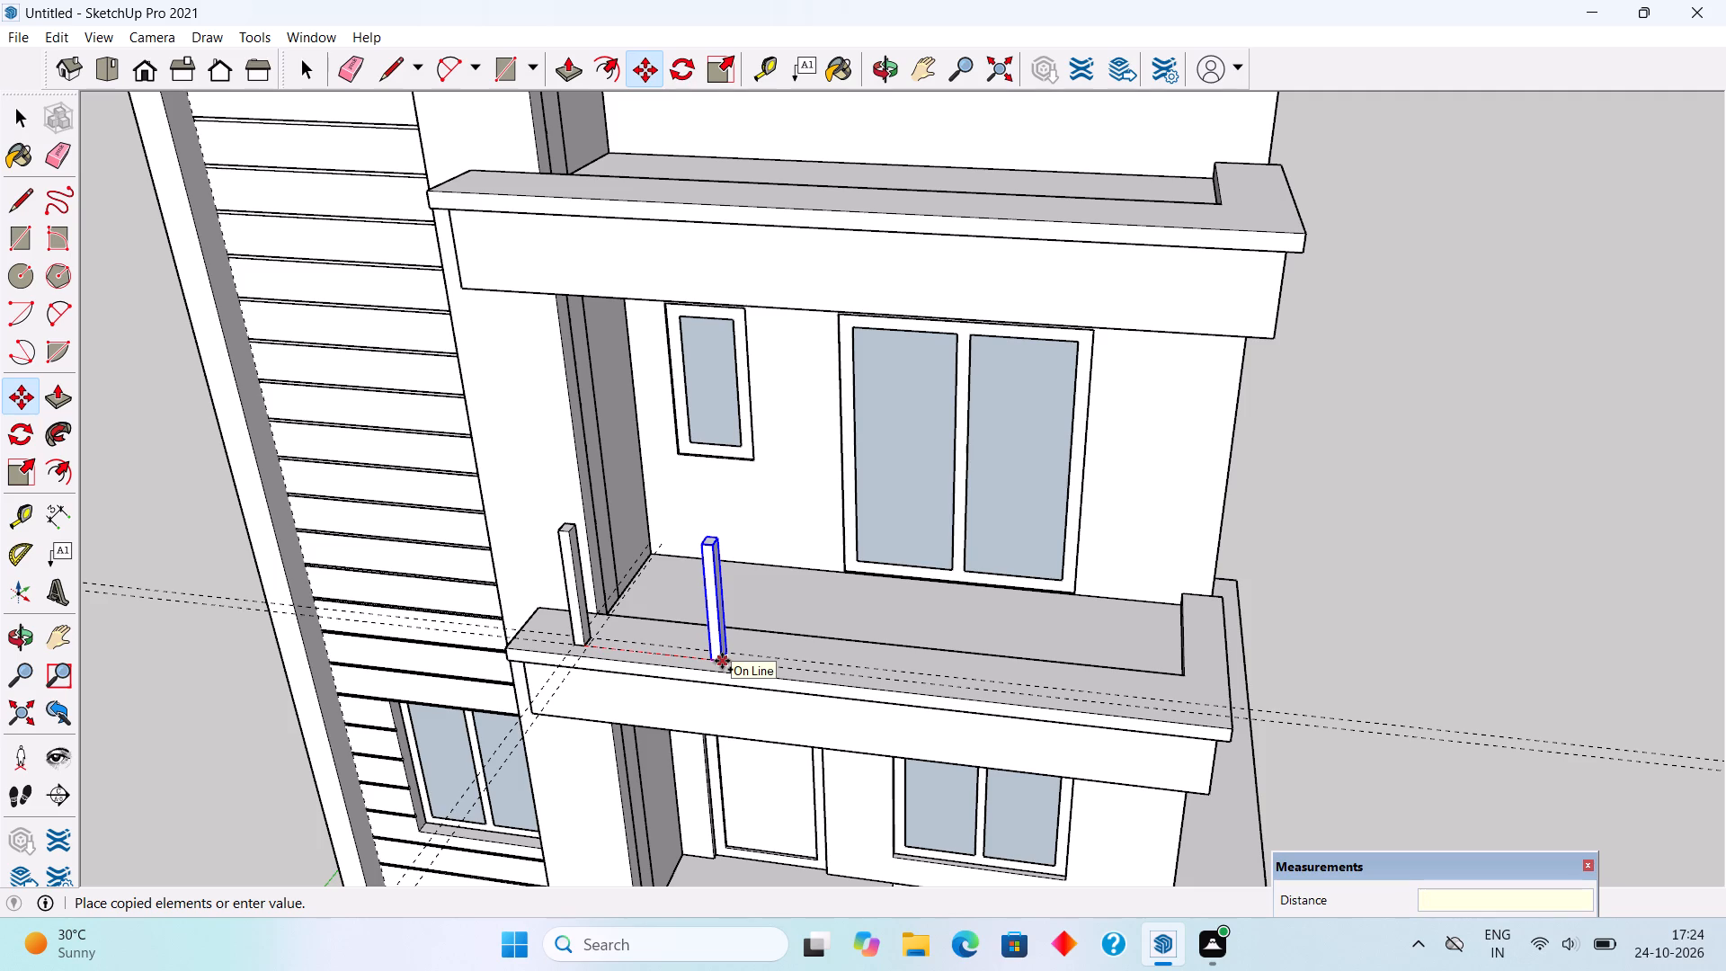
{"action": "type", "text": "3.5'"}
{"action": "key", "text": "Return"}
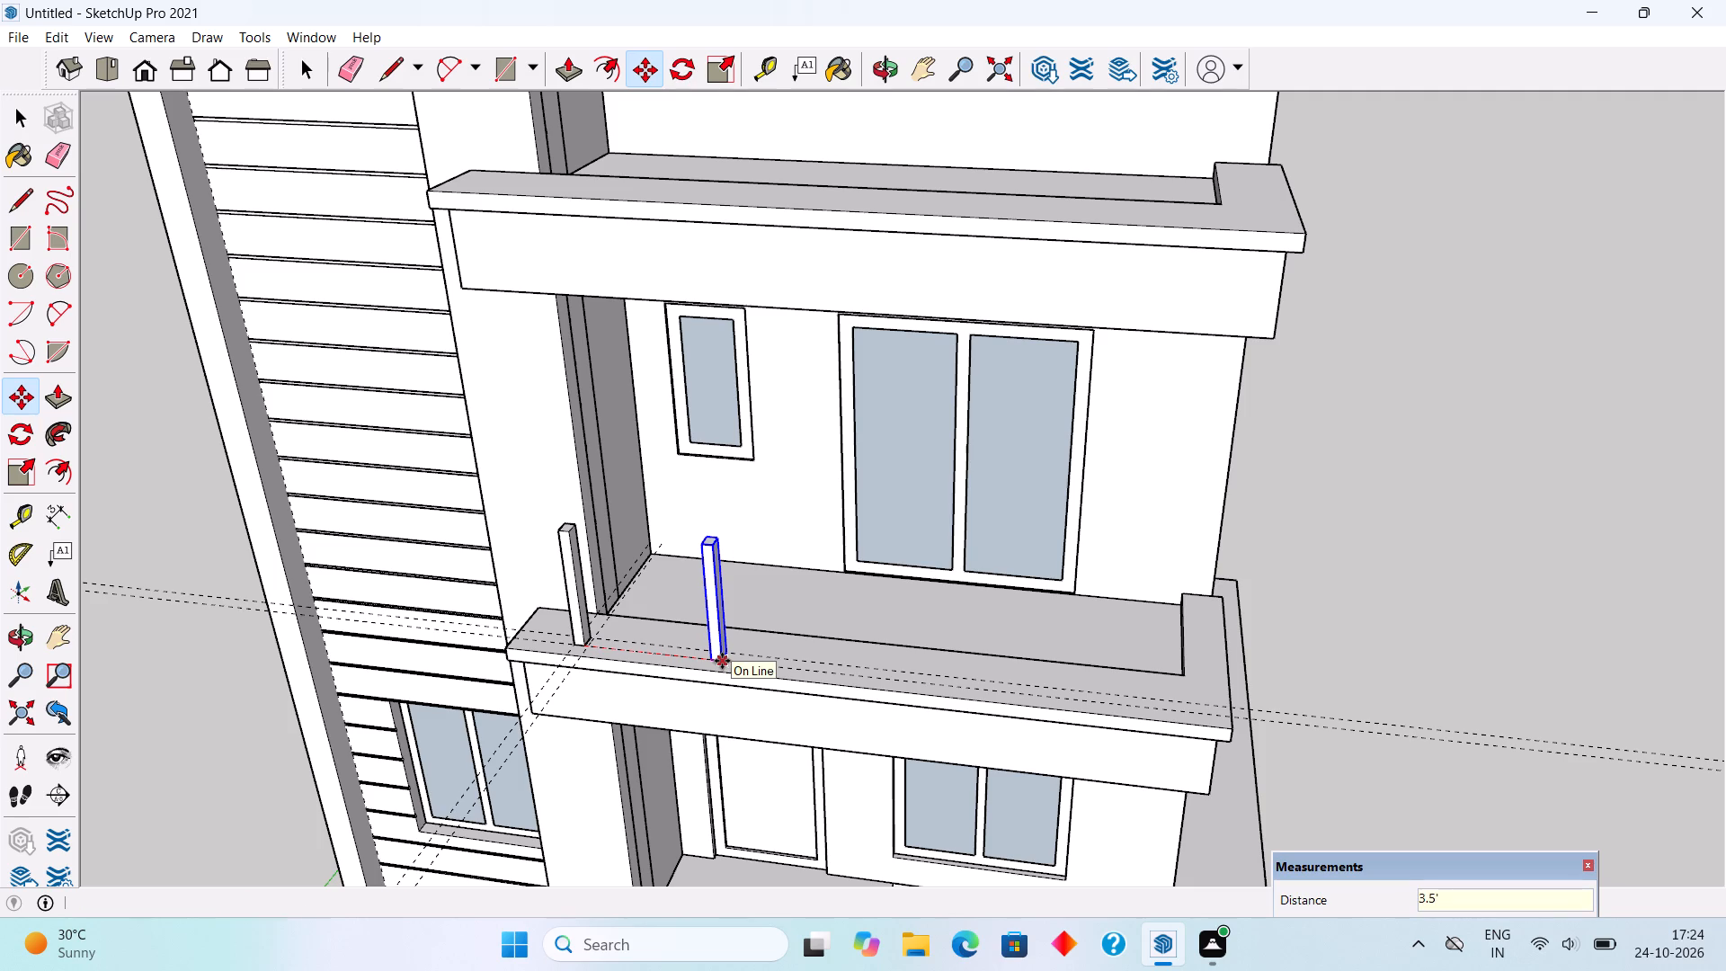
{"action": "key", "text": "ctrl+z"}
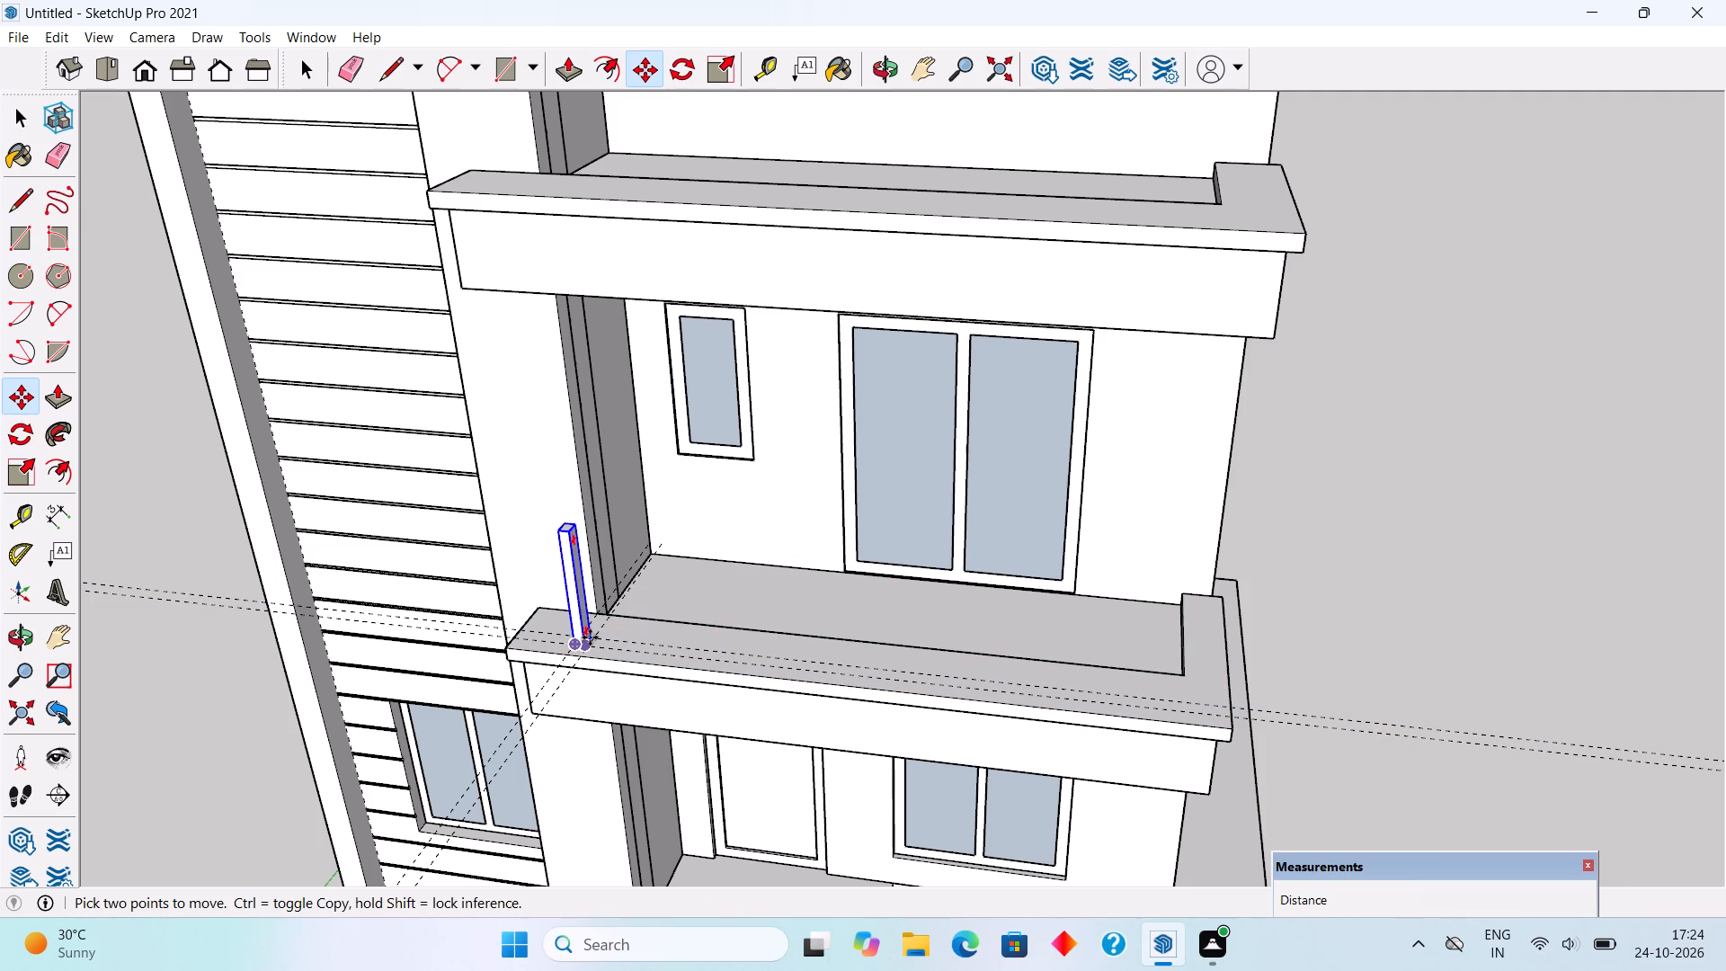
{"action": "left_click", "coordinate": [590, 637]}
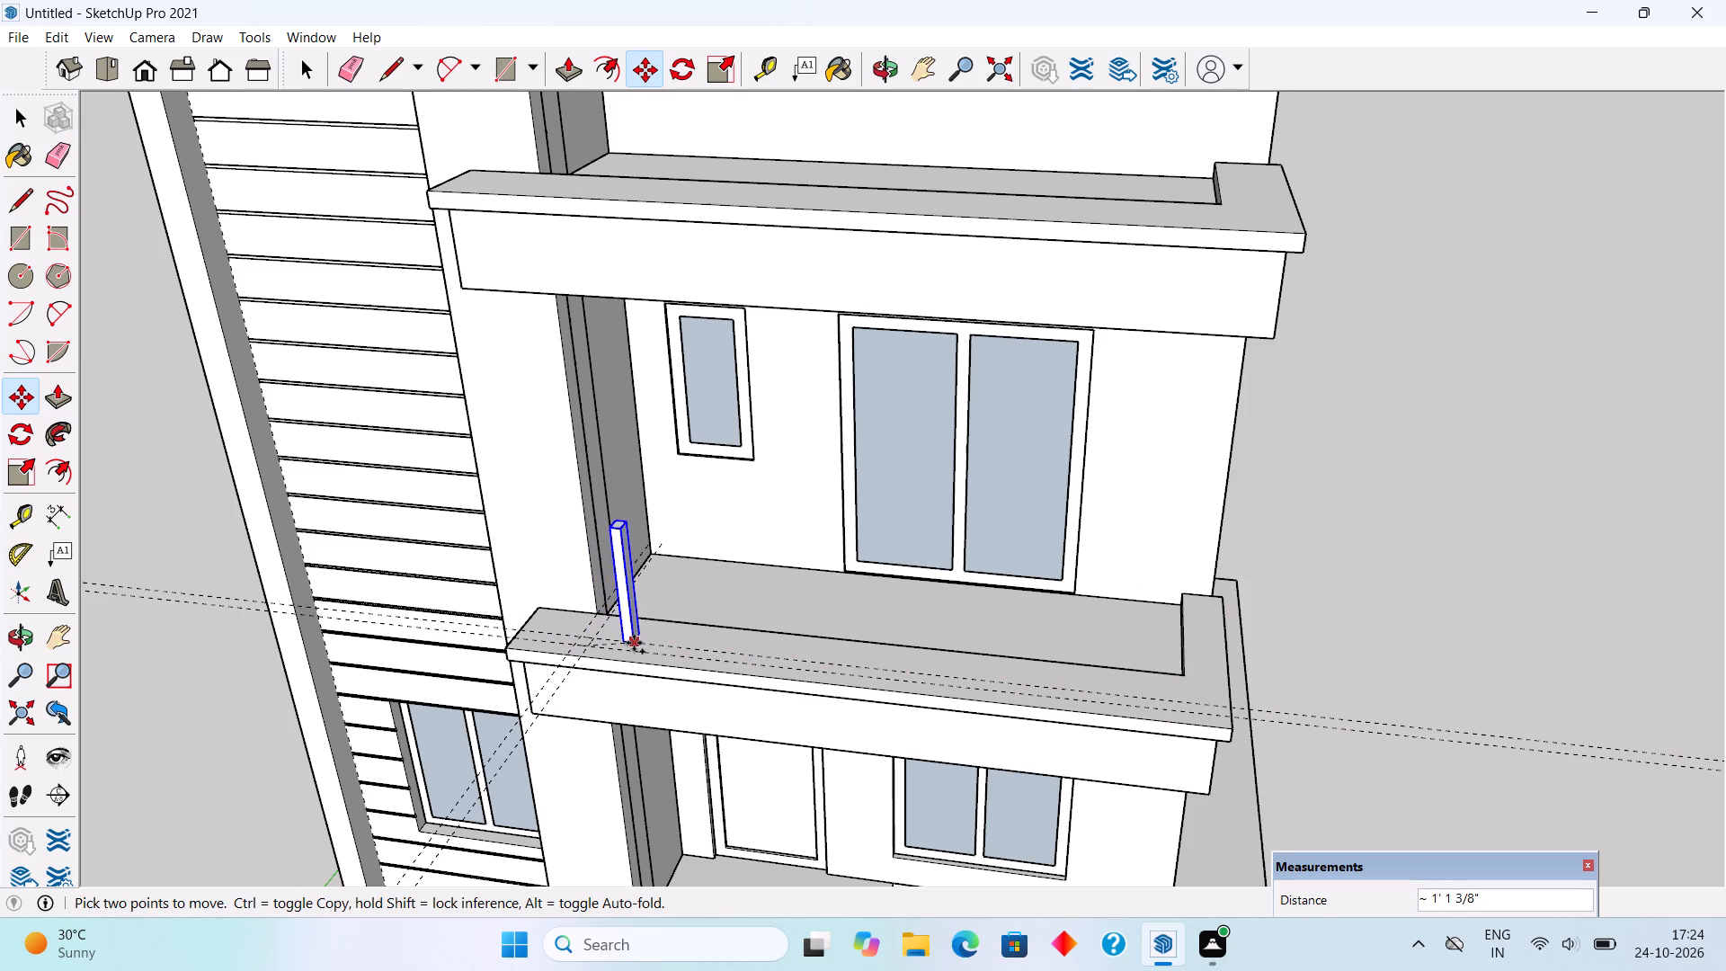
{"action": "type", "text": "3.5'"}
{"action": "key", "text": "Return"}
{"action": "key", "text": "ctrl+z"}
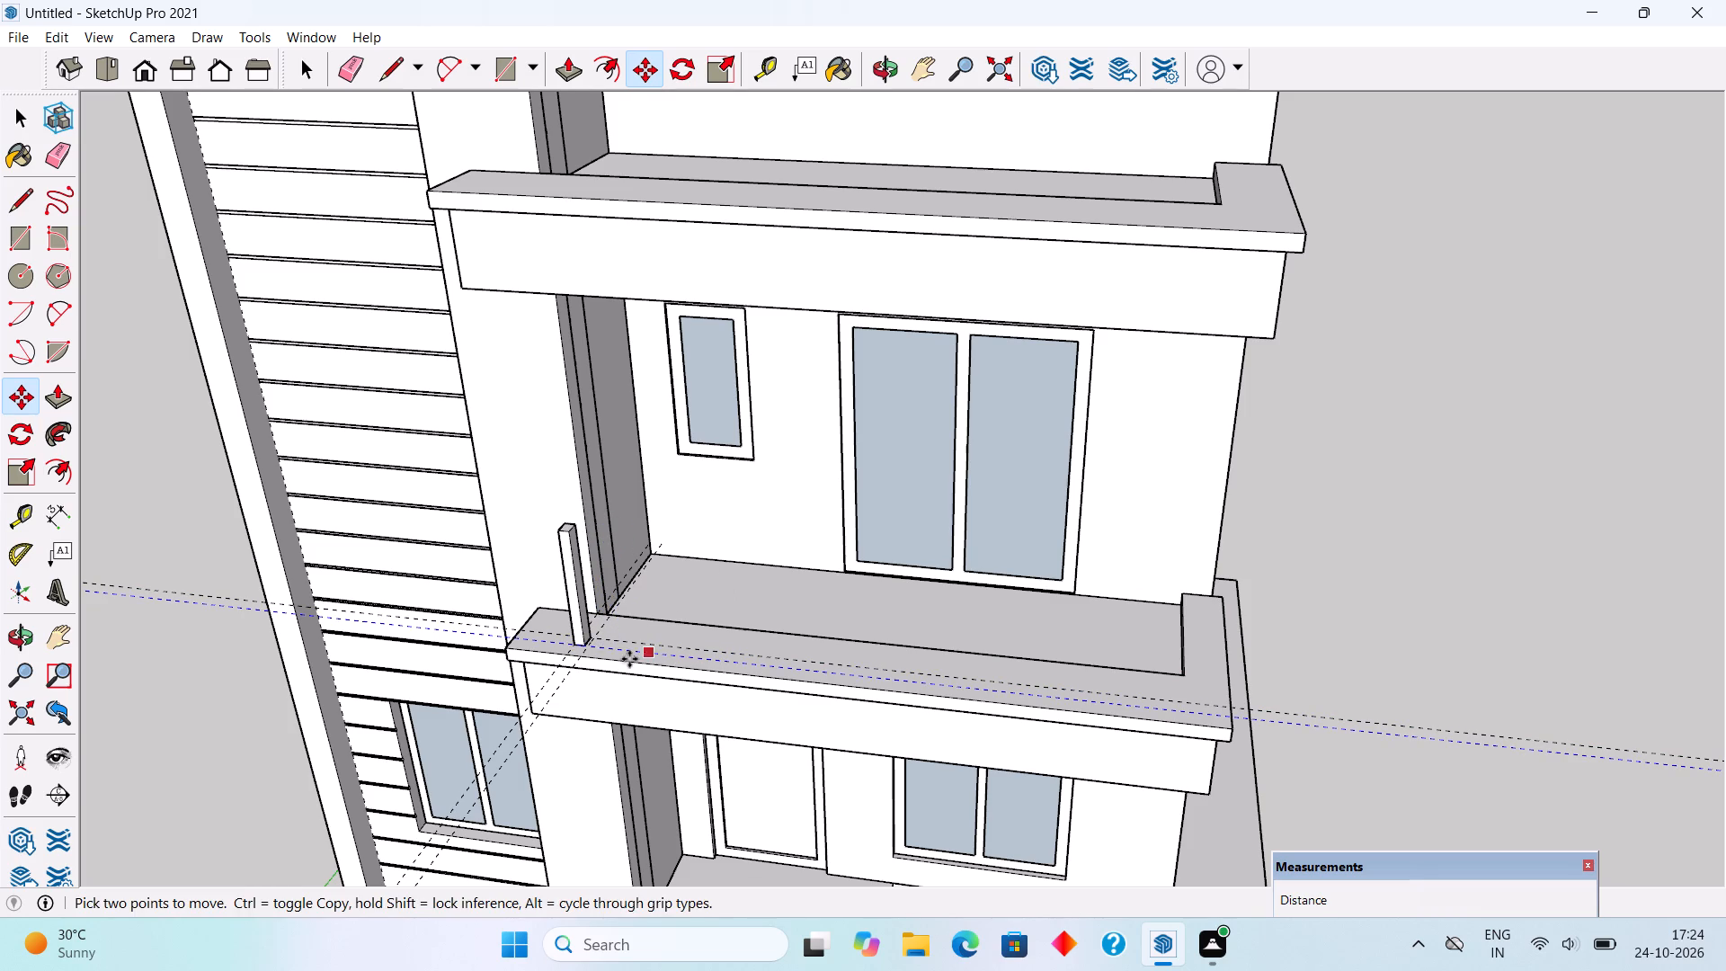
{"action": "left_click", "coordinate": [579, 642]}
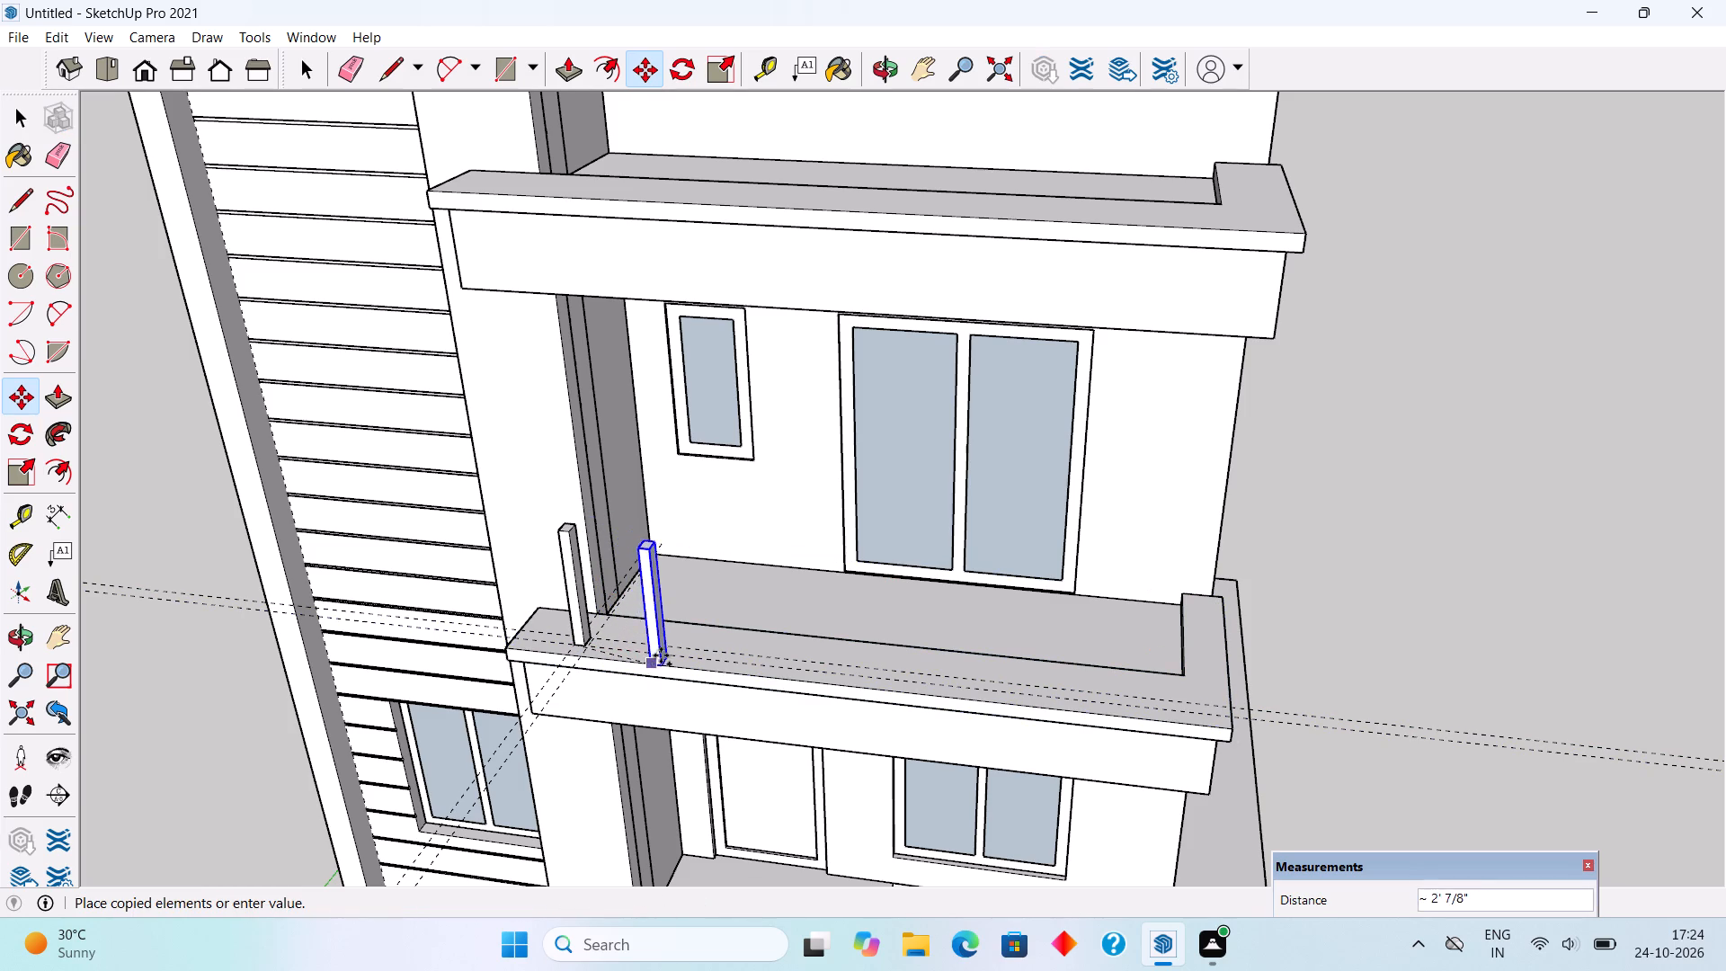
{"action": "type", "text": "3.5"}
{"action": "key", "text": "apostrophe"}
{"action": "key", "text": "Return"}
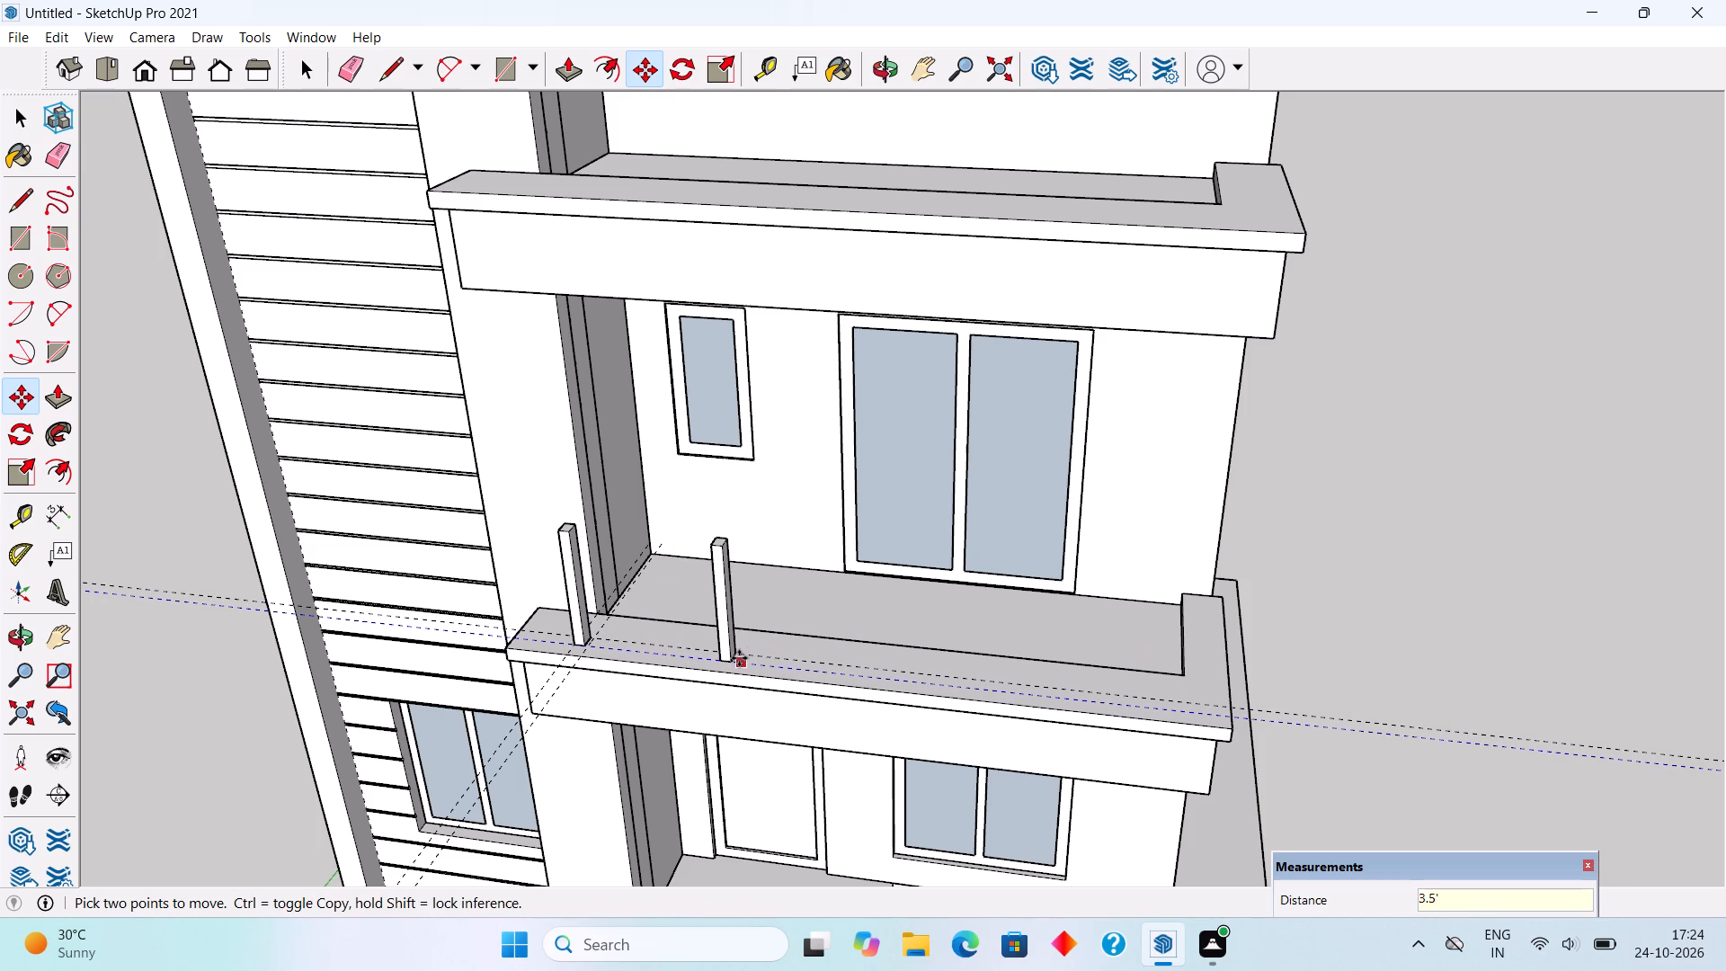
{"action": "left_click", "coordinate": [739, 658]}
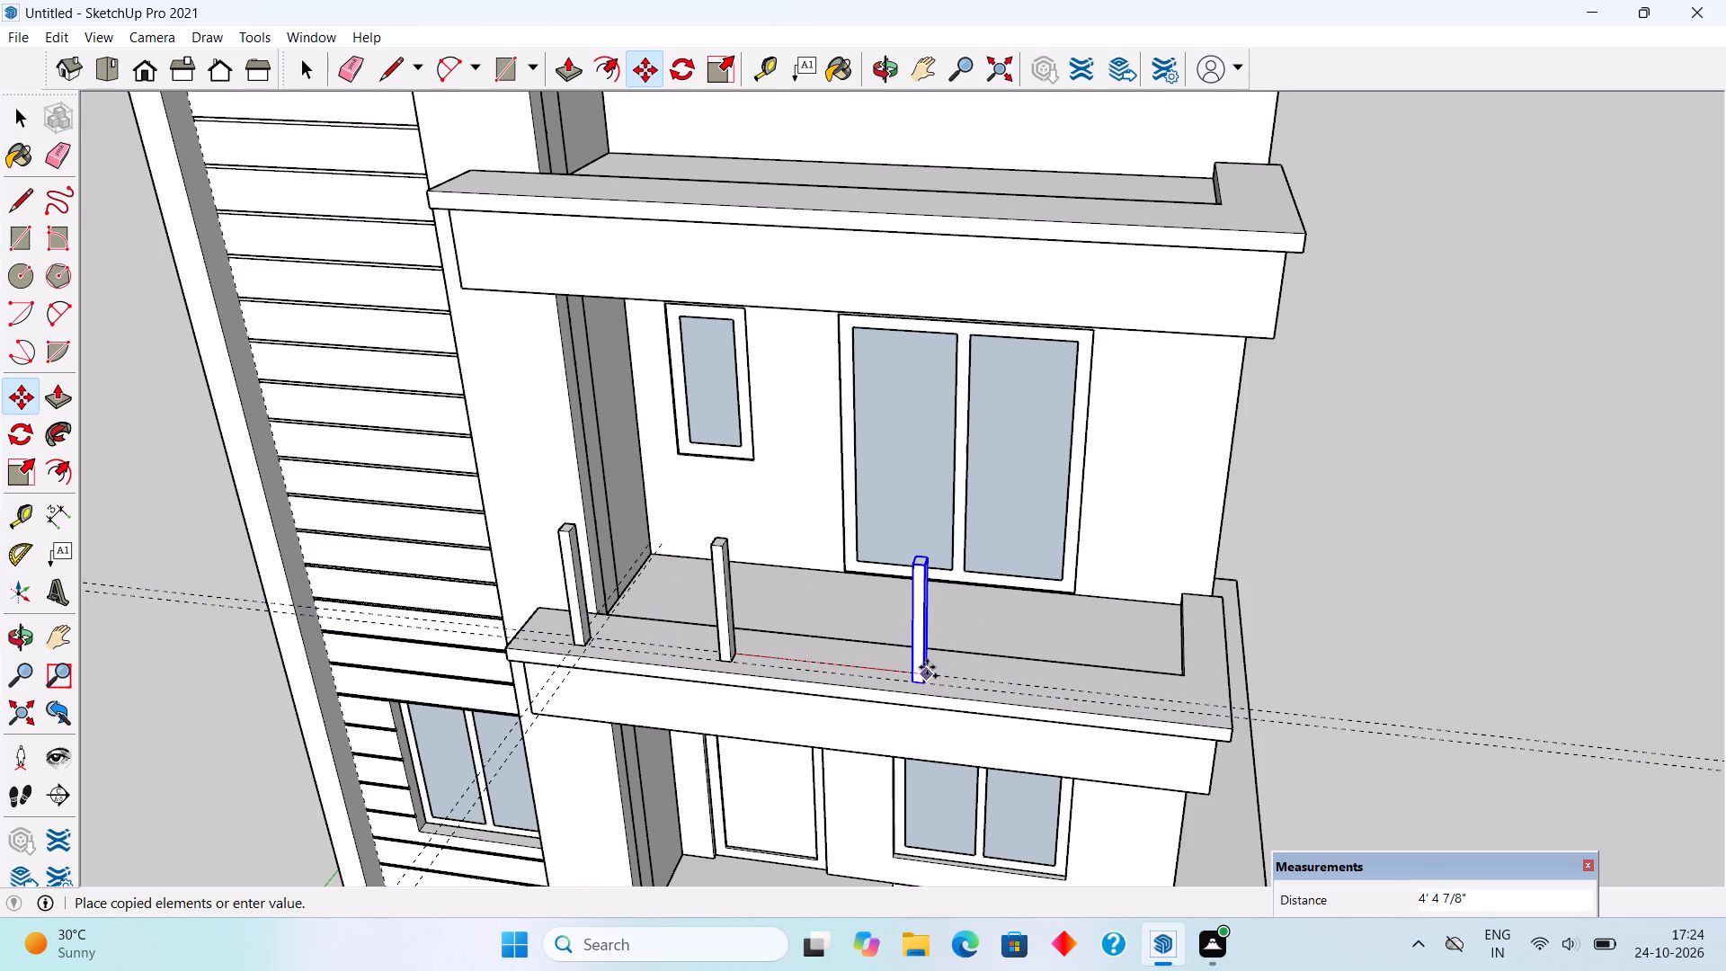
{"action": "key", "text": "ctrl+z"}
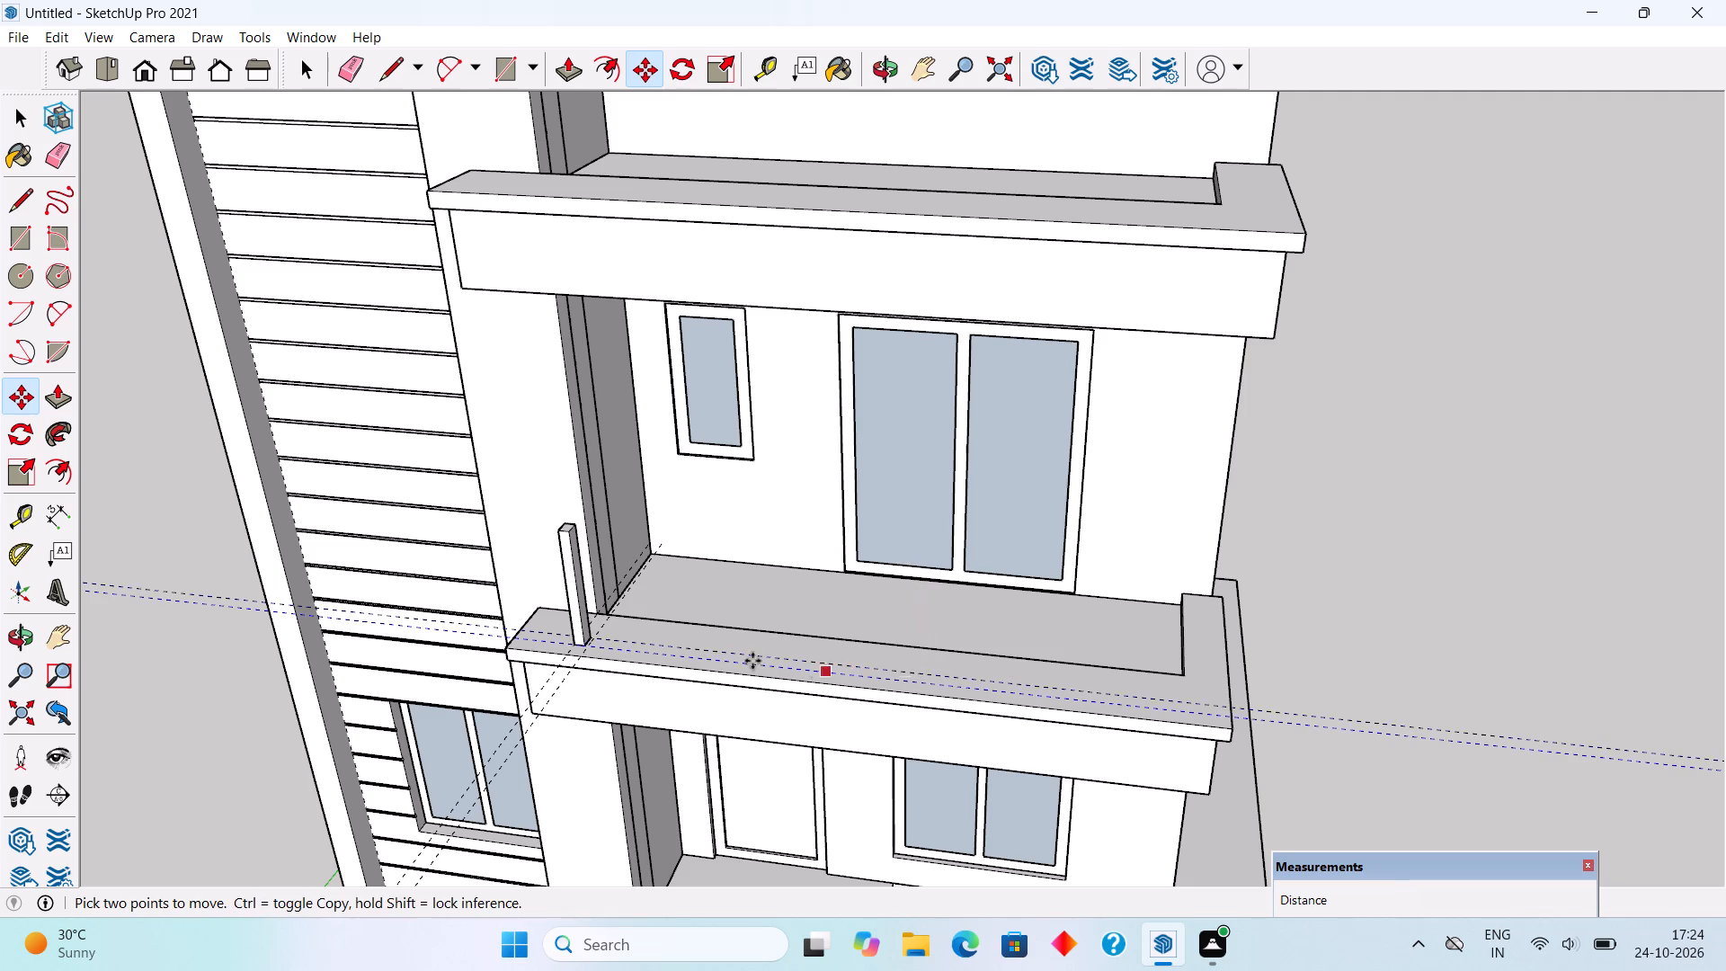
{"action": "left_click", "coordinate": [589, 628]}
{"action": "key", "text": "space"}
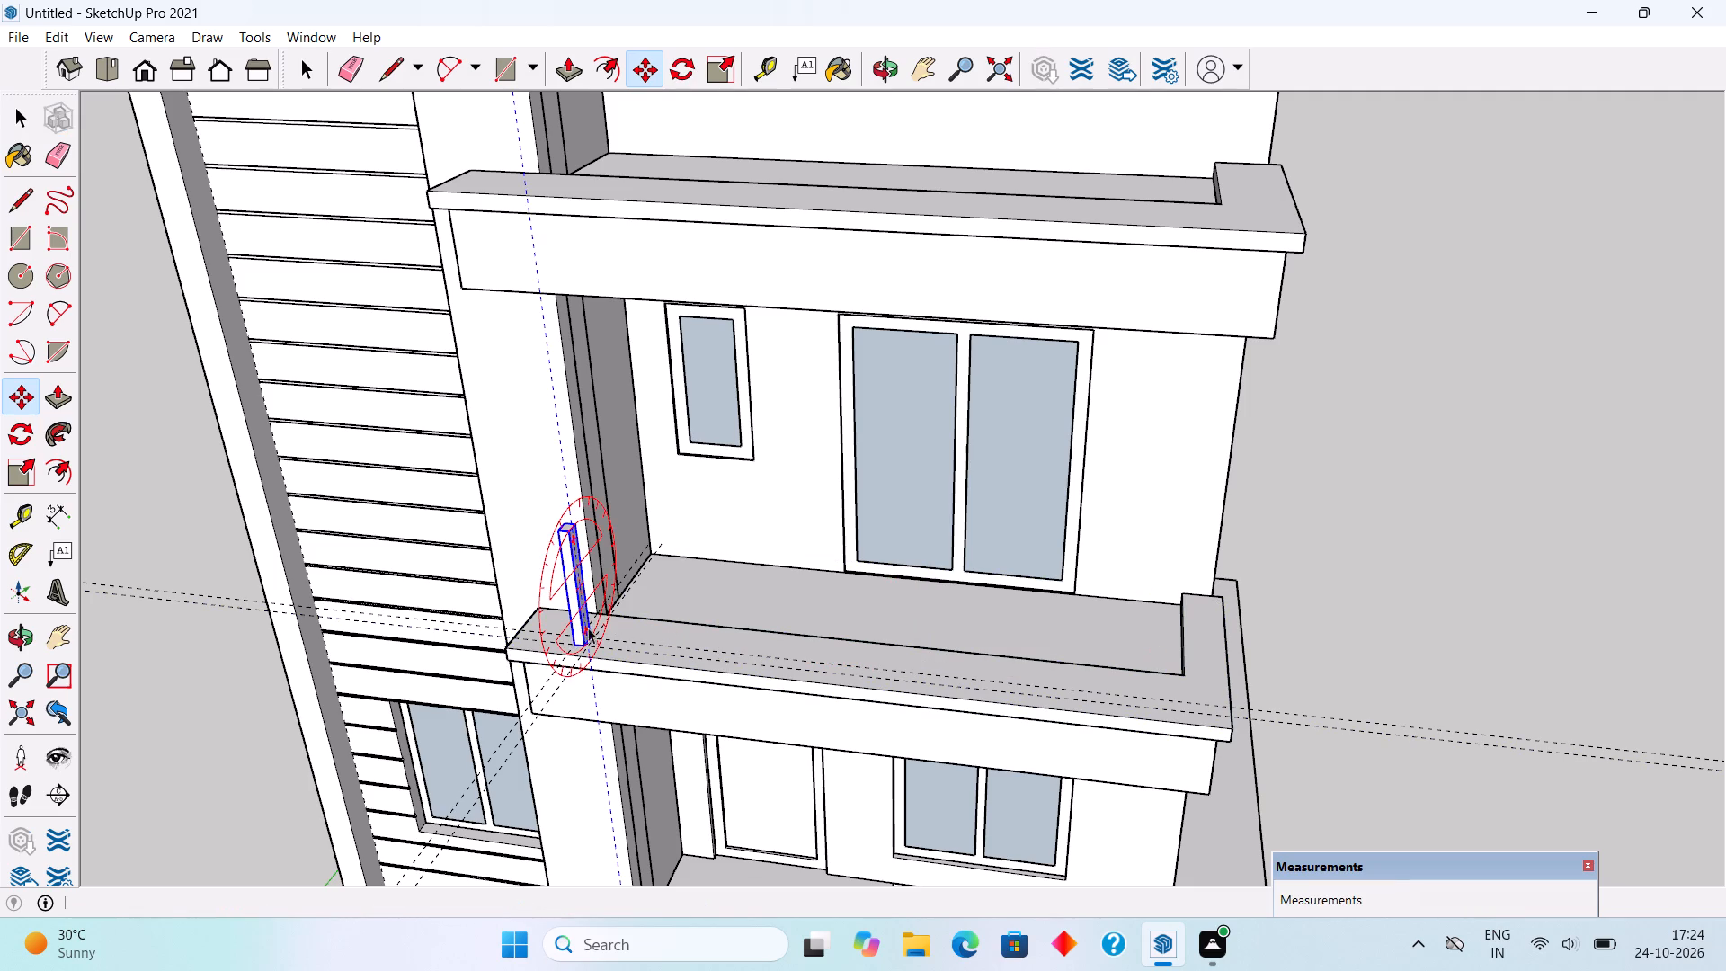
Copy the post along the front border guides twice at 5' spacing, and once more about 4' 1" farther at the outer corner.
{"action": "scroll", "coordinate": [586, 627], "scroll_direction": "up", "scroll_amount": 5}
{"action": "left_click", "coordinate": [586, 602]}
{"action": "scroll", "coordinate": [584, 611], "scroll_direction": "up", "scroll_amount": 5}
{"action": "key", "text": "m"}
{"action": "left_click", "coordinate": [581, 621]}
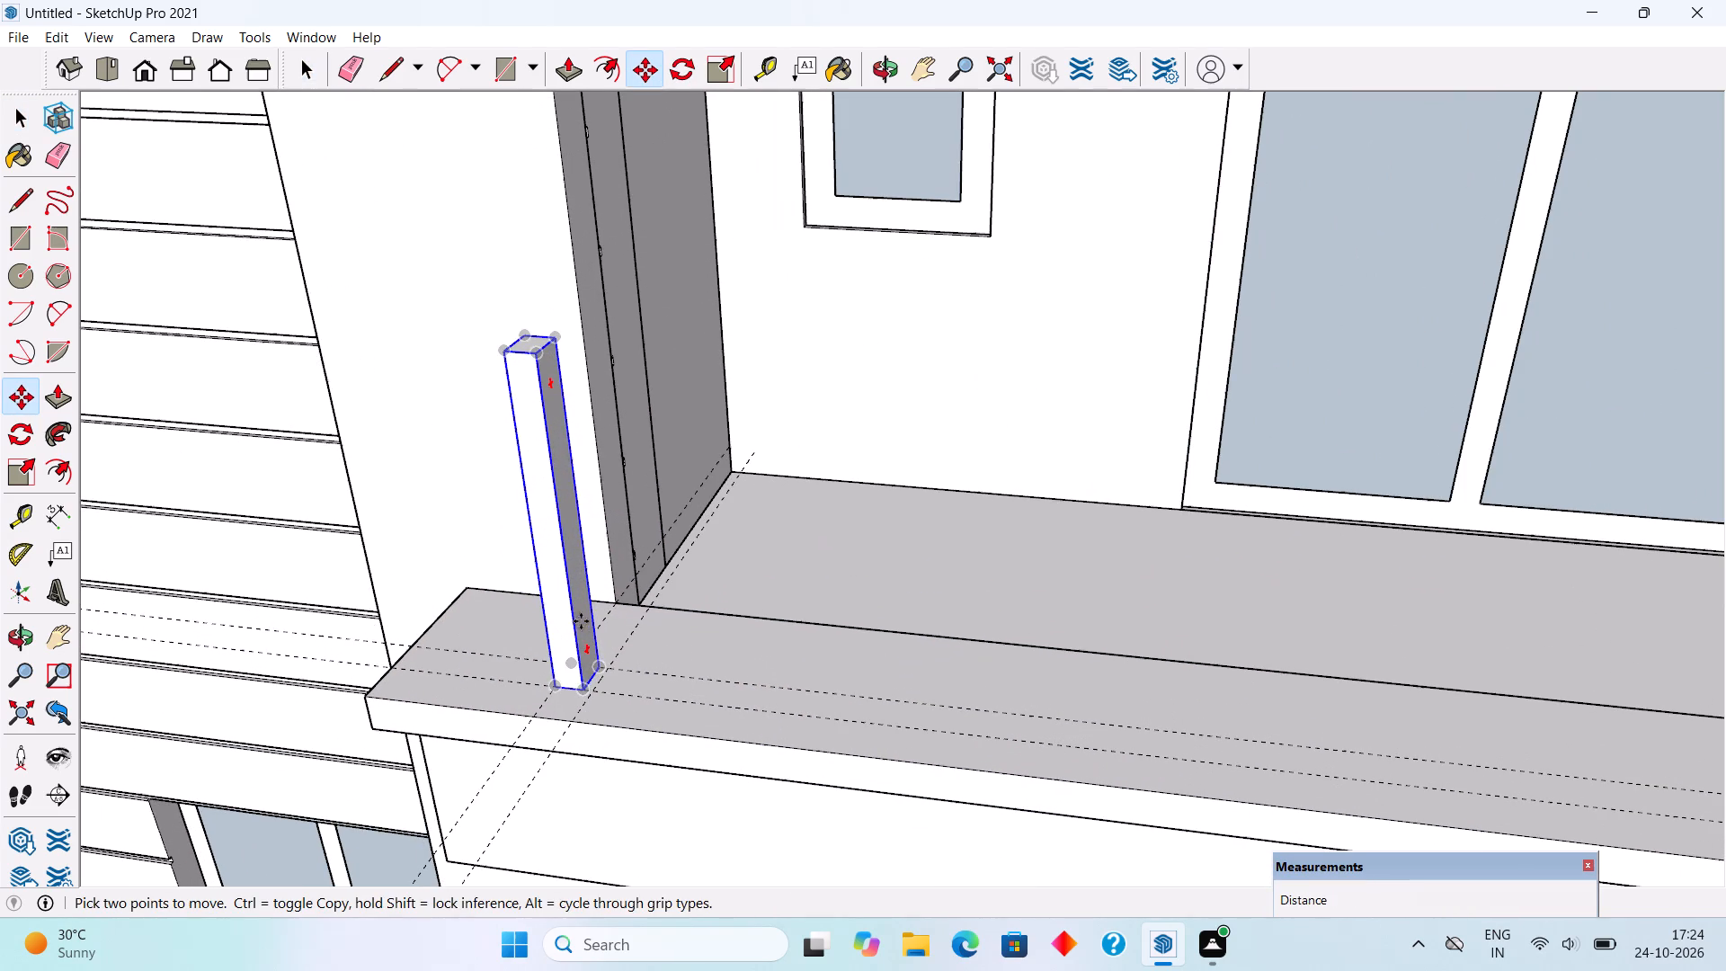
{"action": "scroll", "coordinate": [960, 698], "scroll_direction": "down", "scroll_amount": 11}
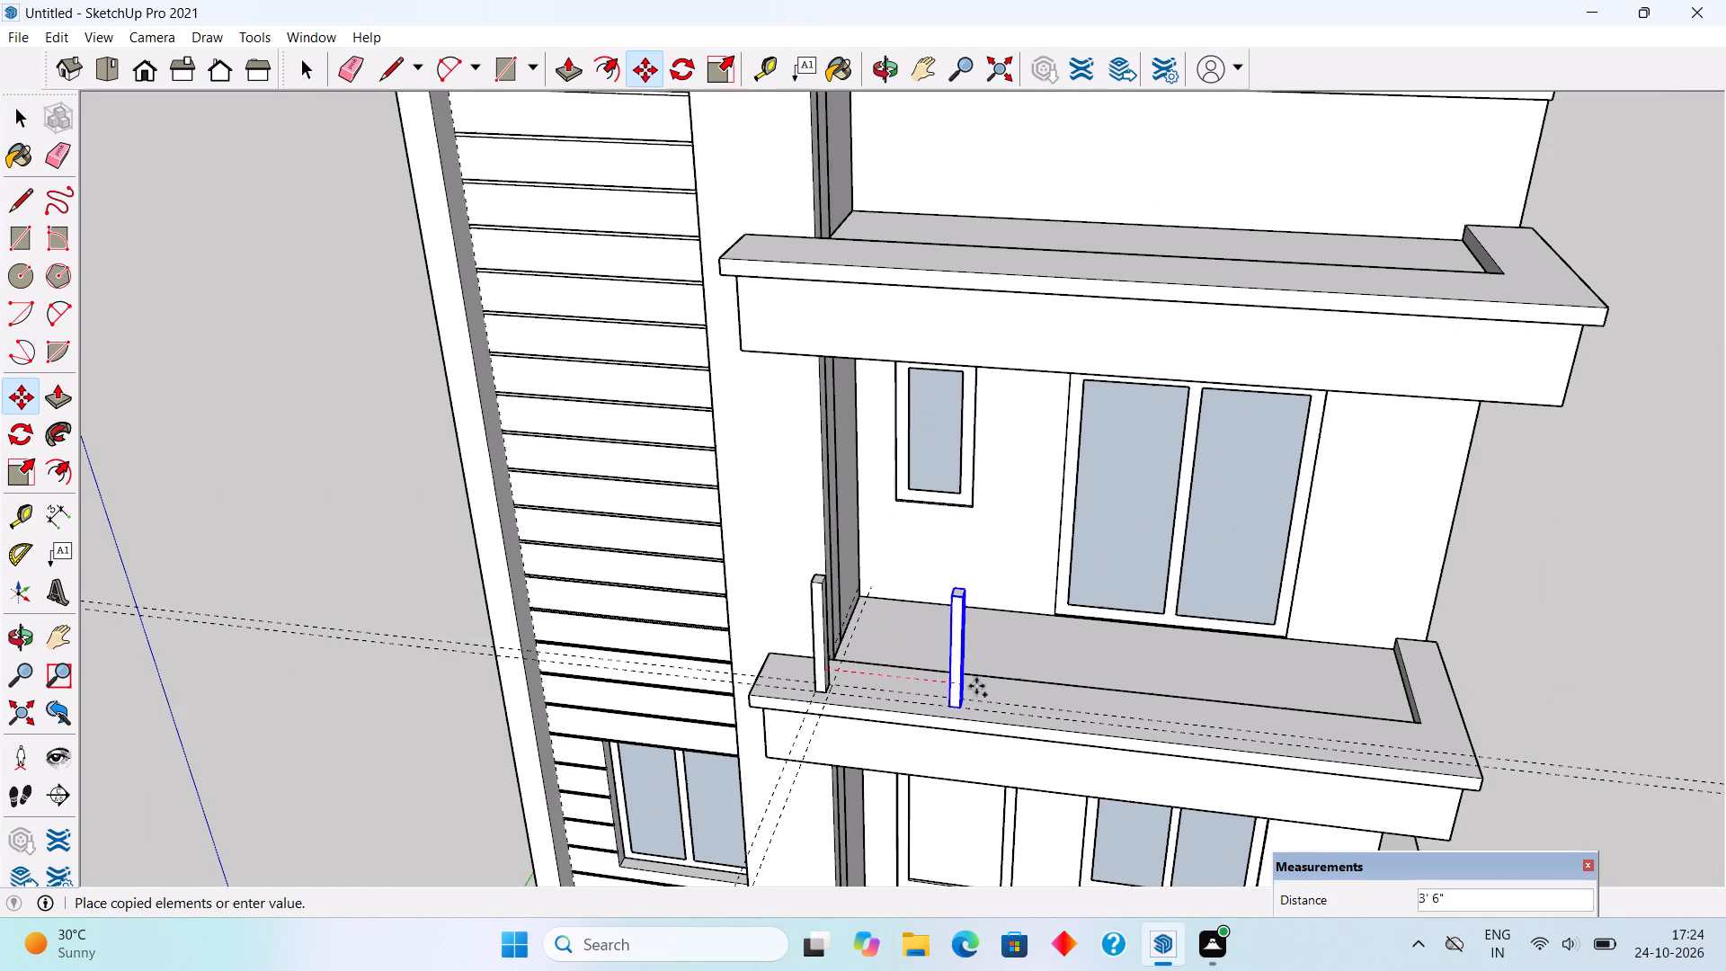
{"action": "type", "text": "5'"}
{"action": "key", "text": "Return"}
{"action": "left_click", "coordinate": [1037, 699]}
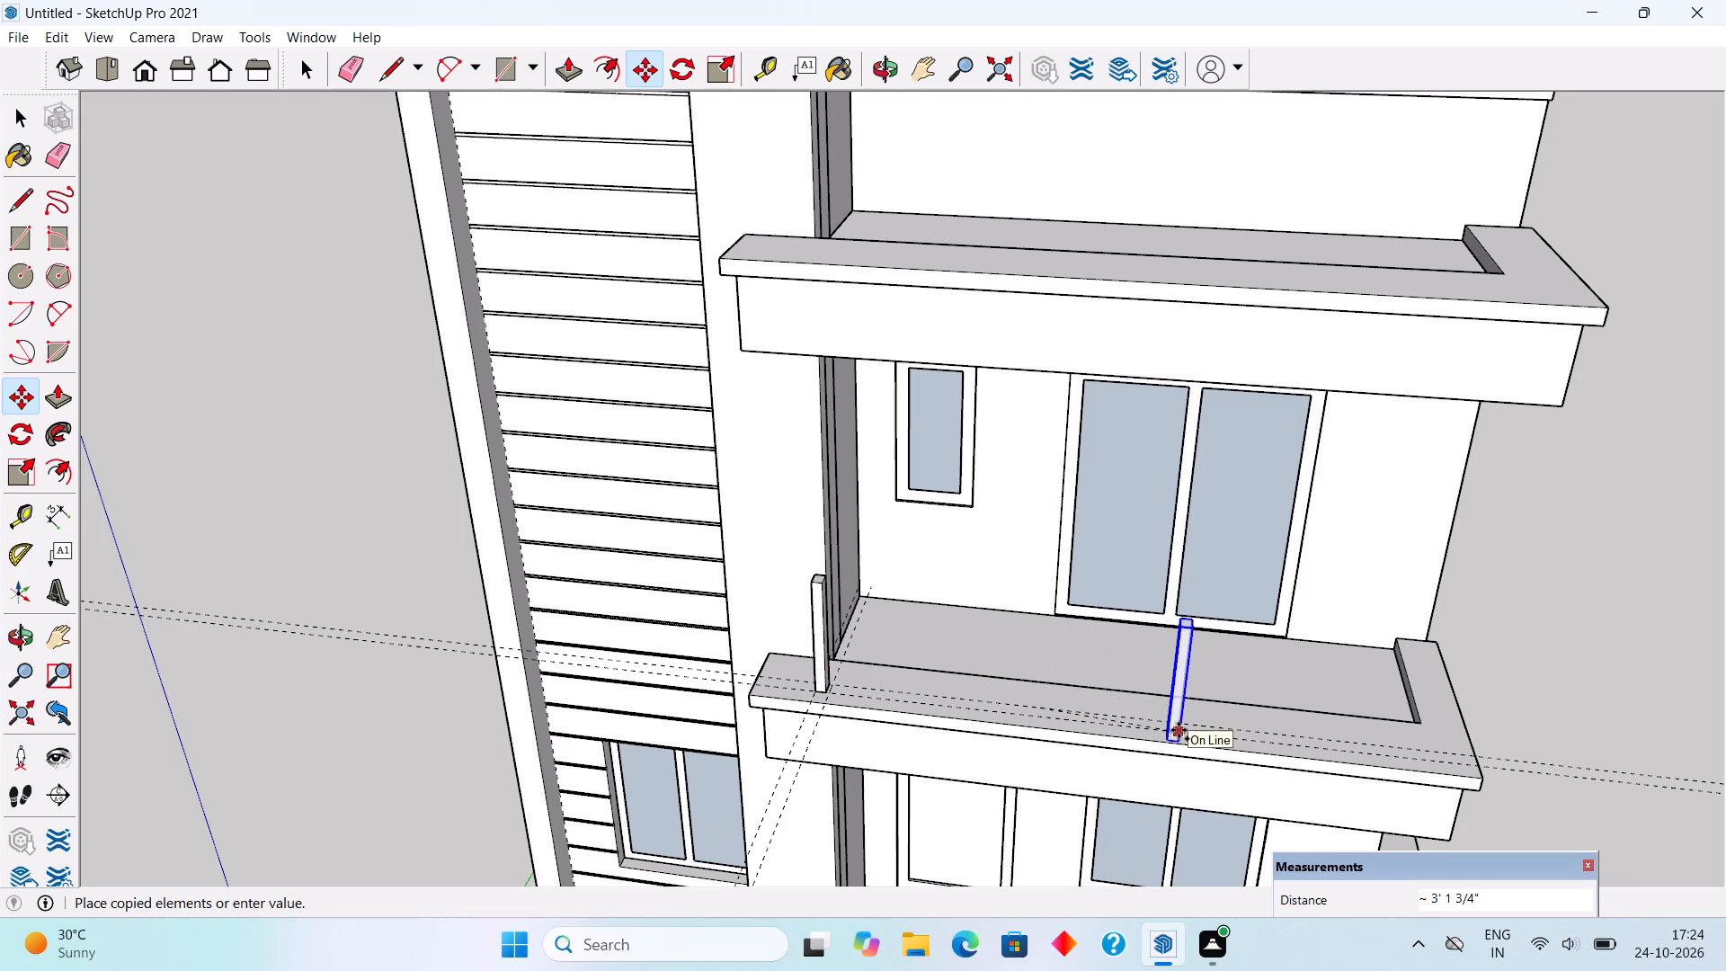
{"action": "key", "text": "5"}
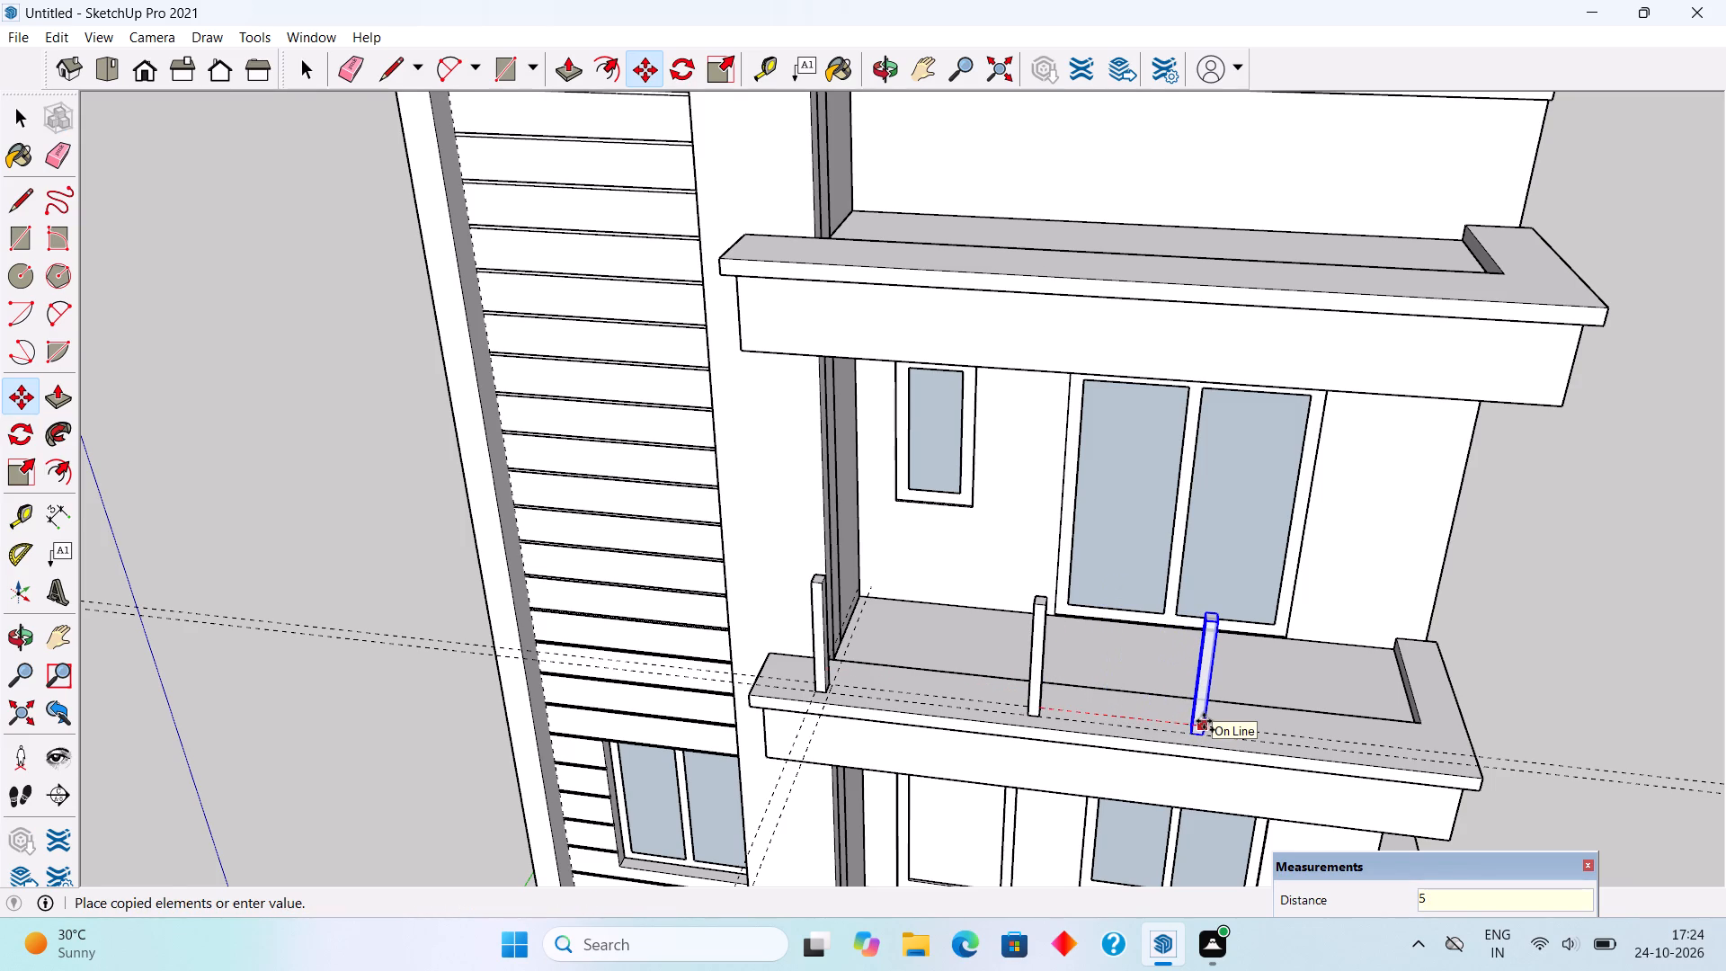
{"action": "key", "text": "apostrophe"}
{"action": "key", "text": "Return"}
{"action": "left_click", "coordinate": [1262, 723]}
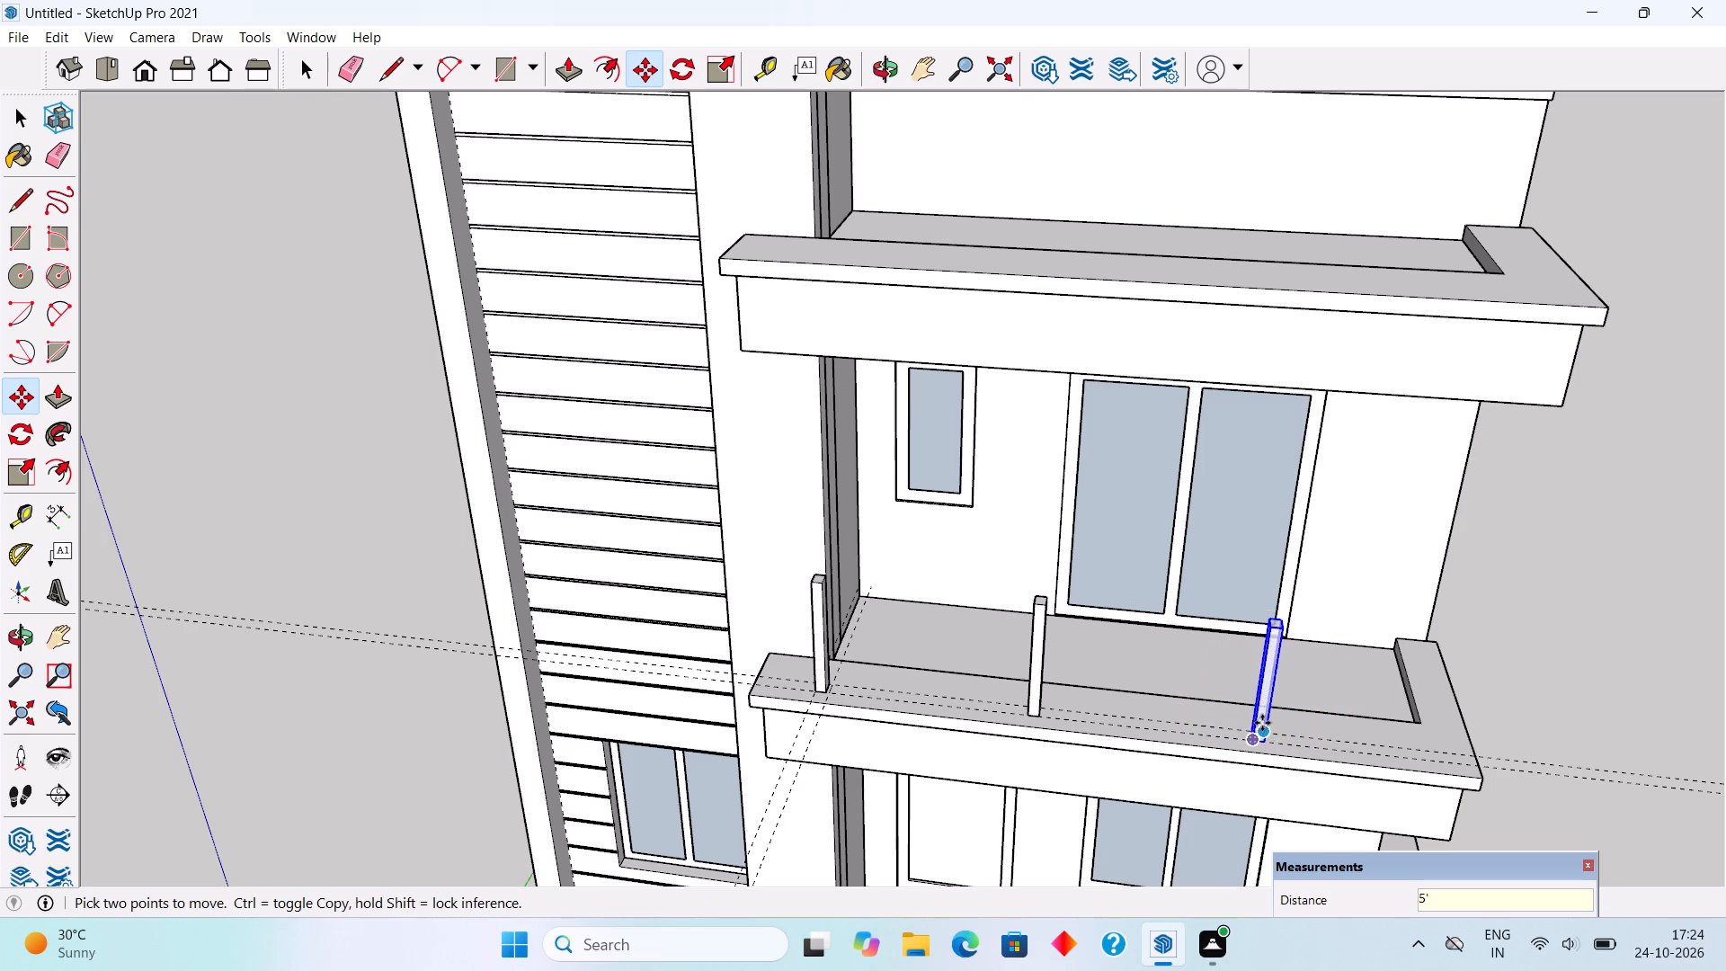
{"action": "left_click", "coordinate": [1455, 752]}
Copy the corner post about 3' 10 1/2" back along the side border toward the house wall.
{"action": "middle_click_drag", "start_coordinate": [1465, 759], "coordinate": [683, 630]}
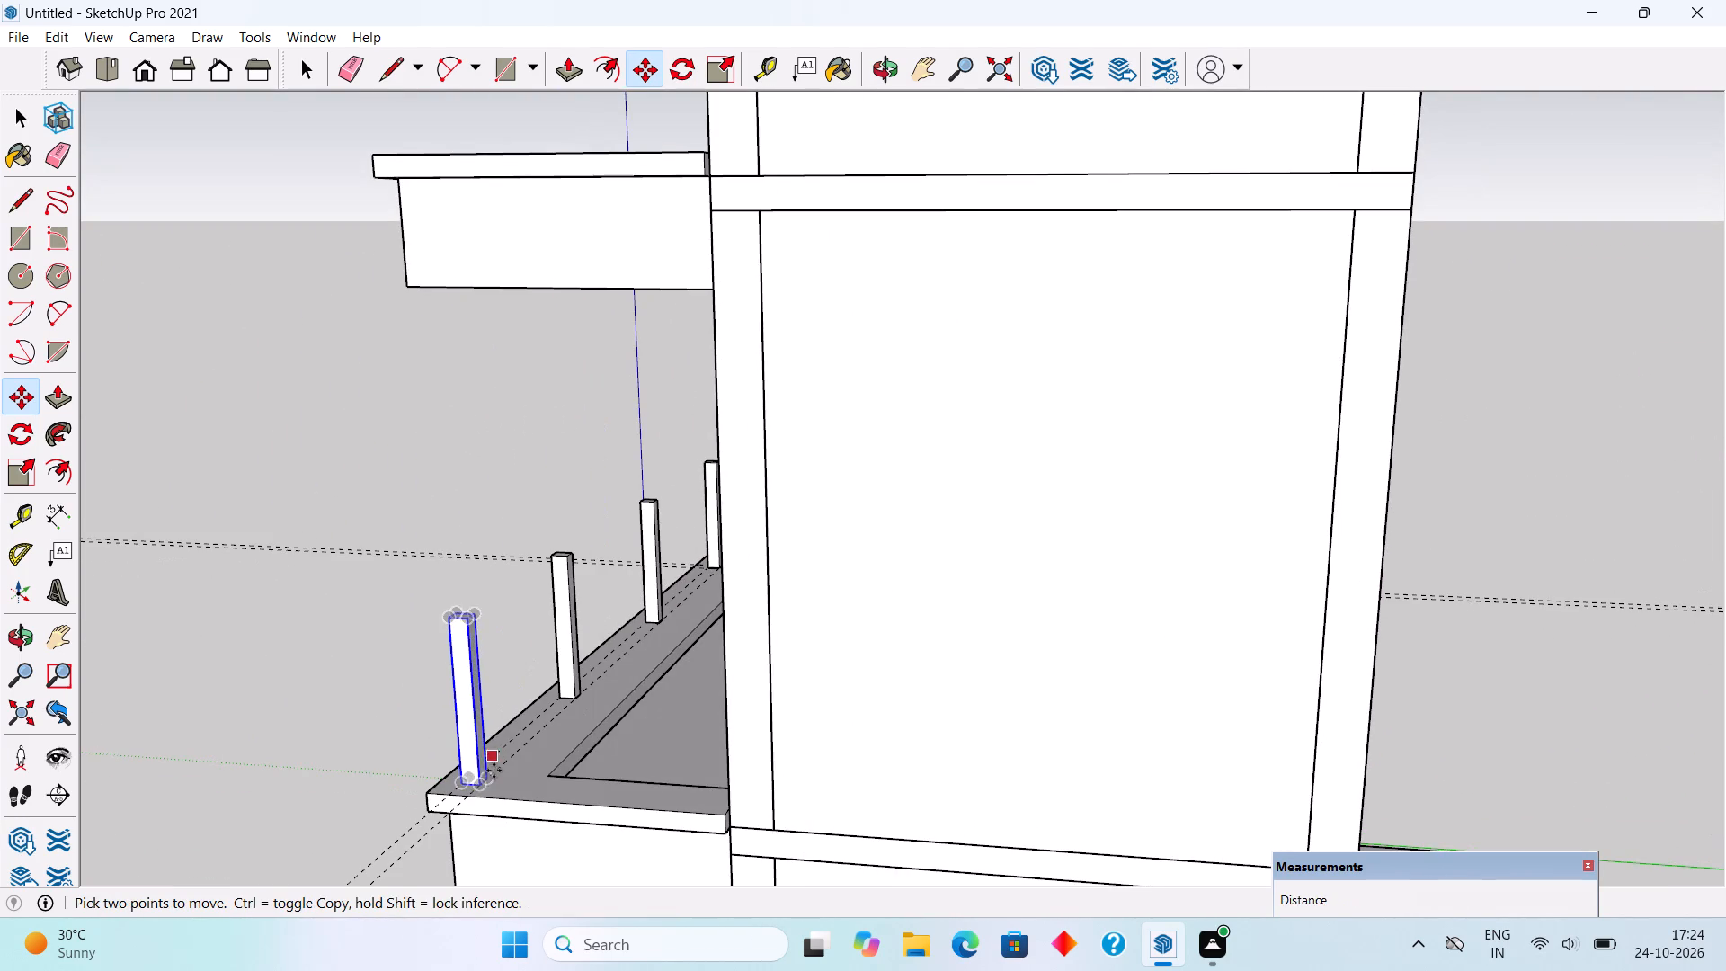
{"action": "left_click", "coordinate": [482, 757]}
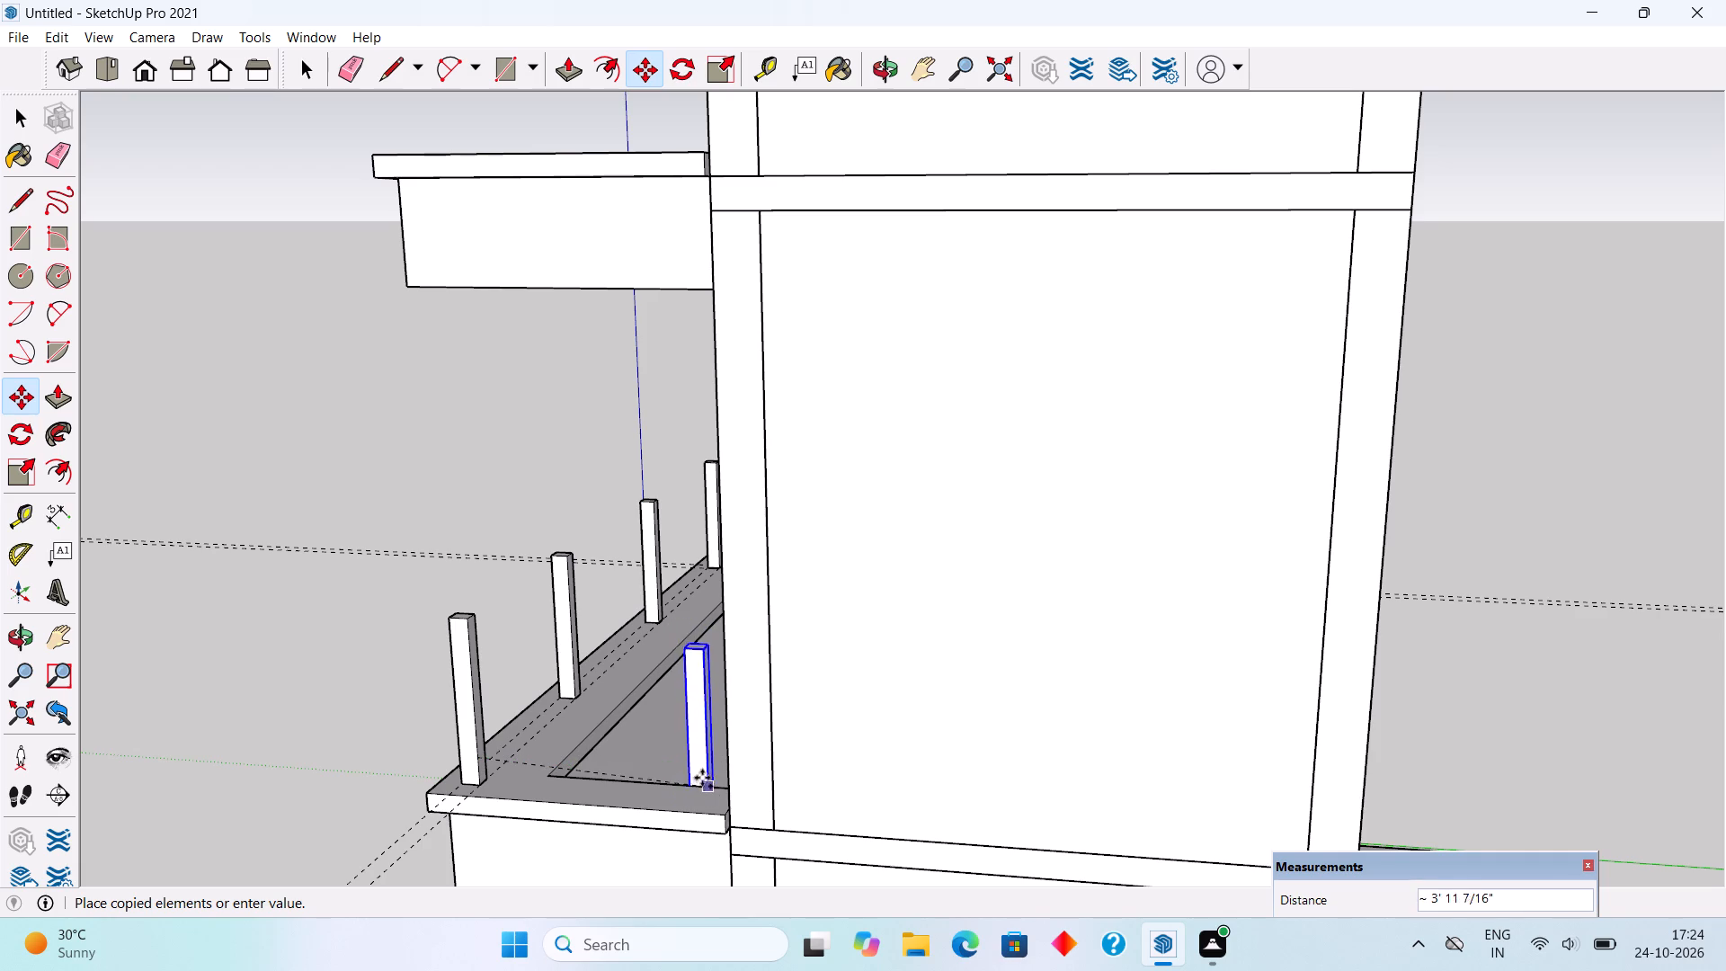
{"action": "left_click", "coordinate": [696, 771]}
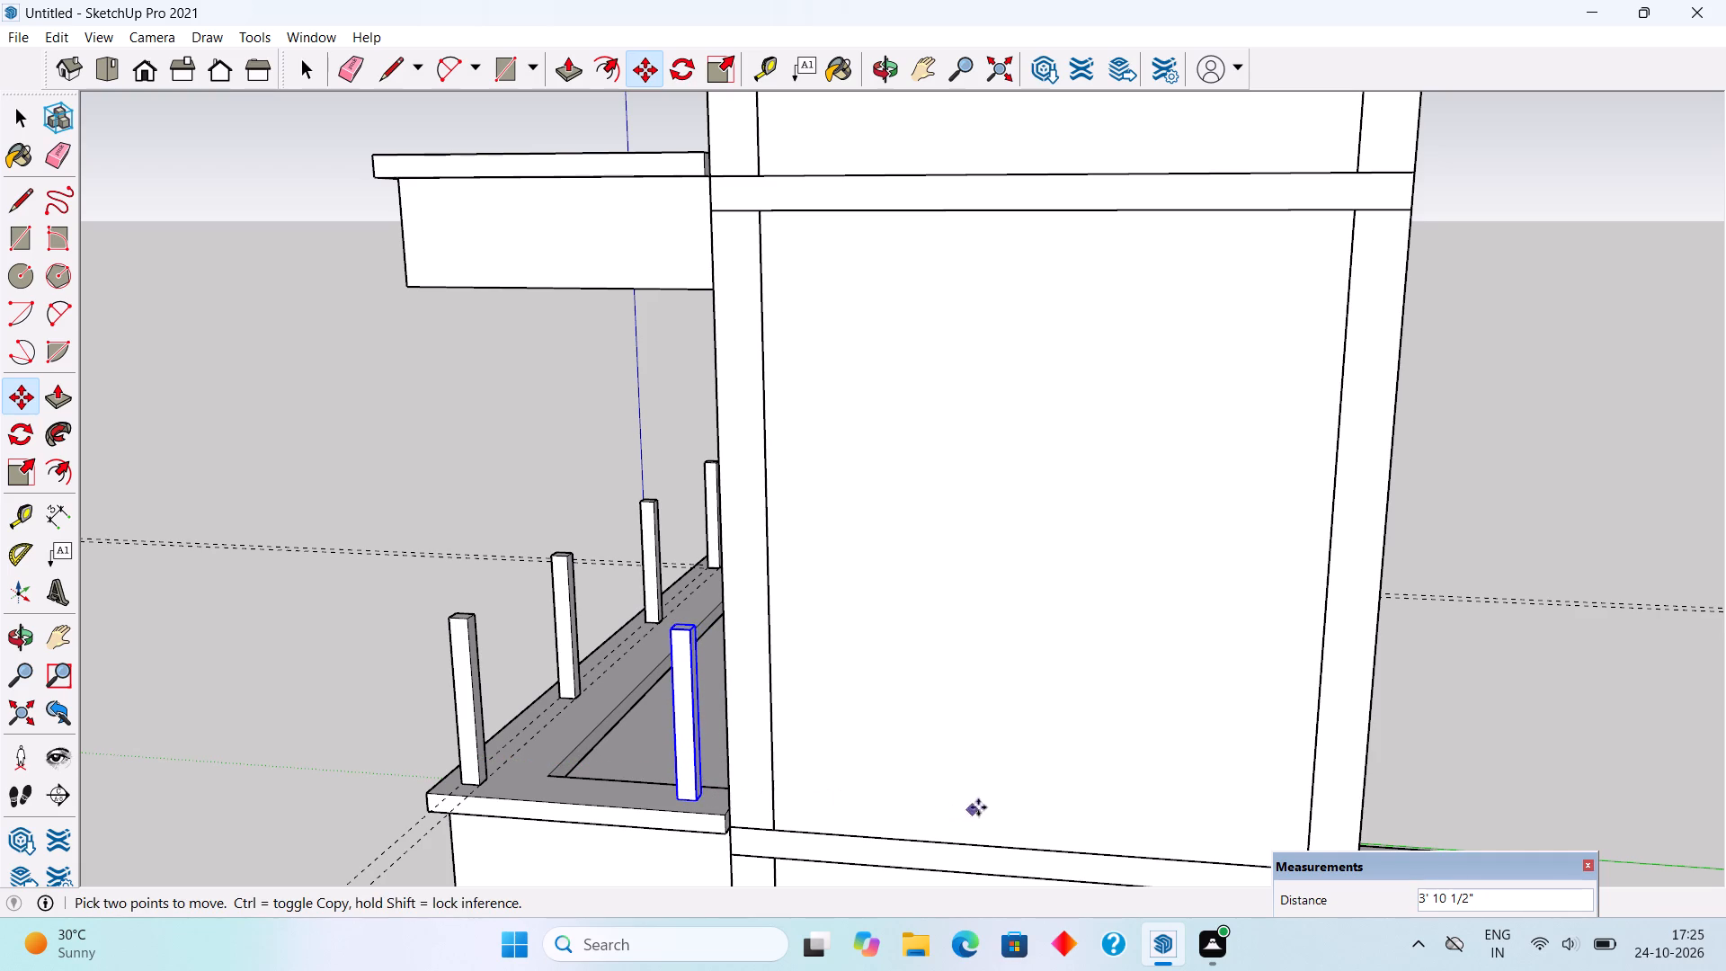
Move the copied side-border post farther back until it stands against the house wall.
{"action": "scroll", "coordinate": [724, 534], "scroll_direction": "down", "scroll_amount": 5}
{"action": "middle_click_drag", "start_coordinate": [977, 860], "coordinate": [1164, 882]}
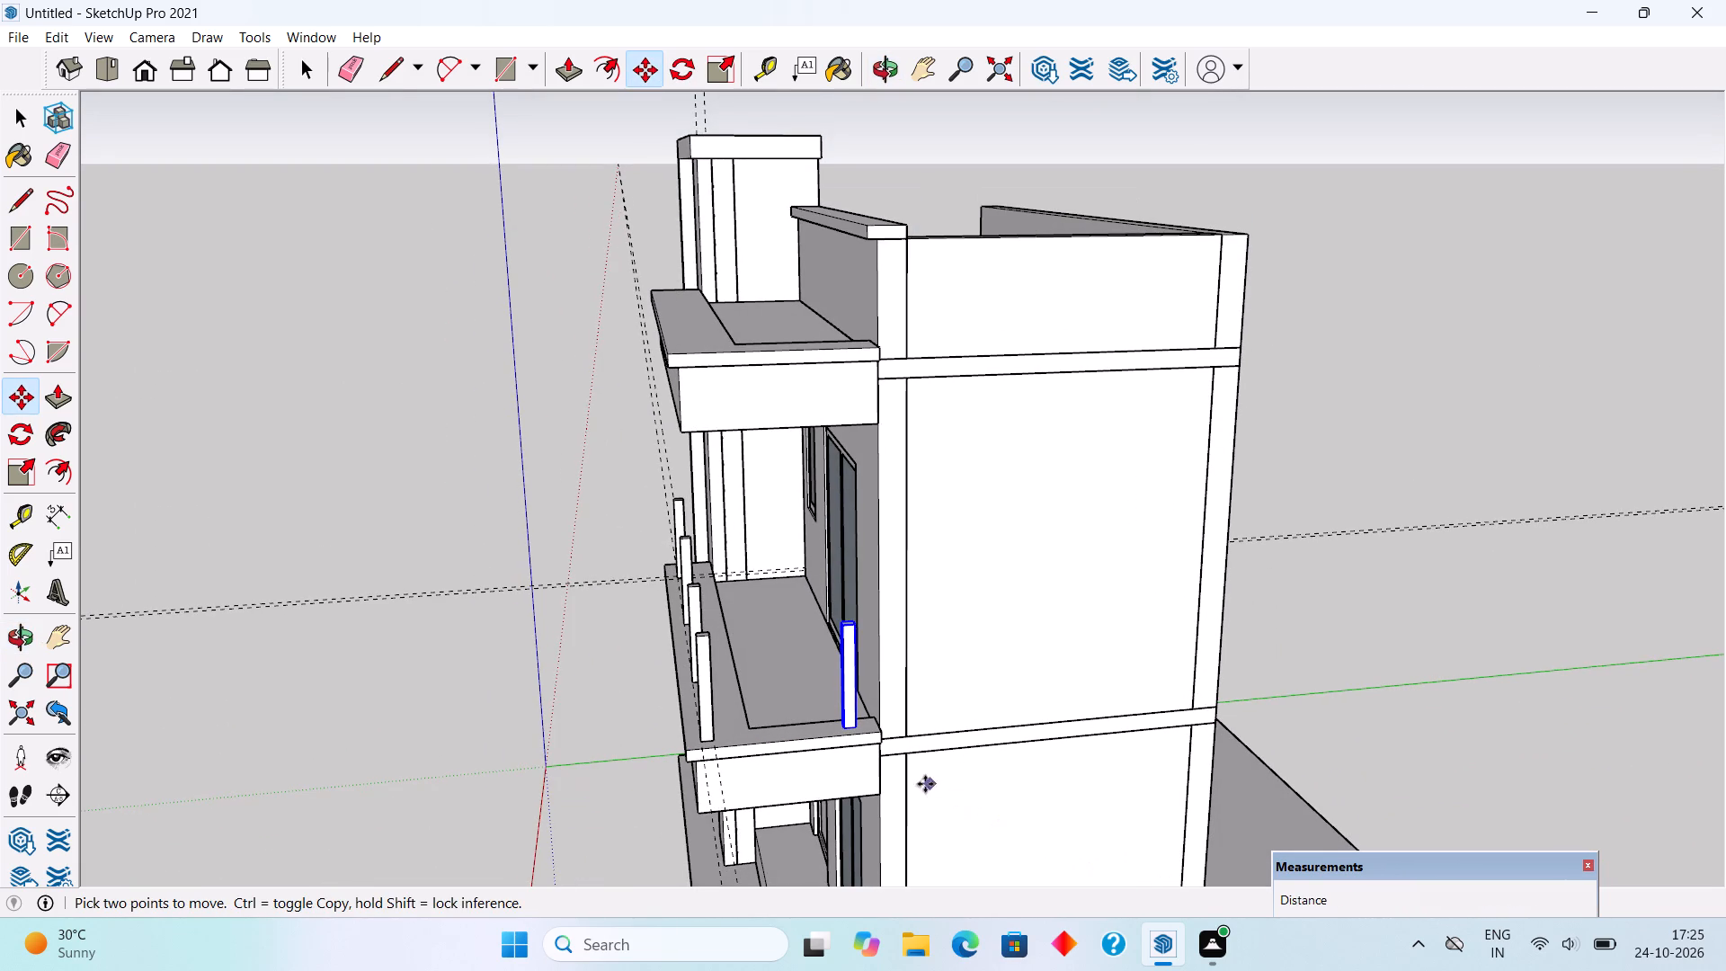
{"action": "scroll", "coordinate": [854, 736], "scroll_direction": "up", "scroll_amount": 10}
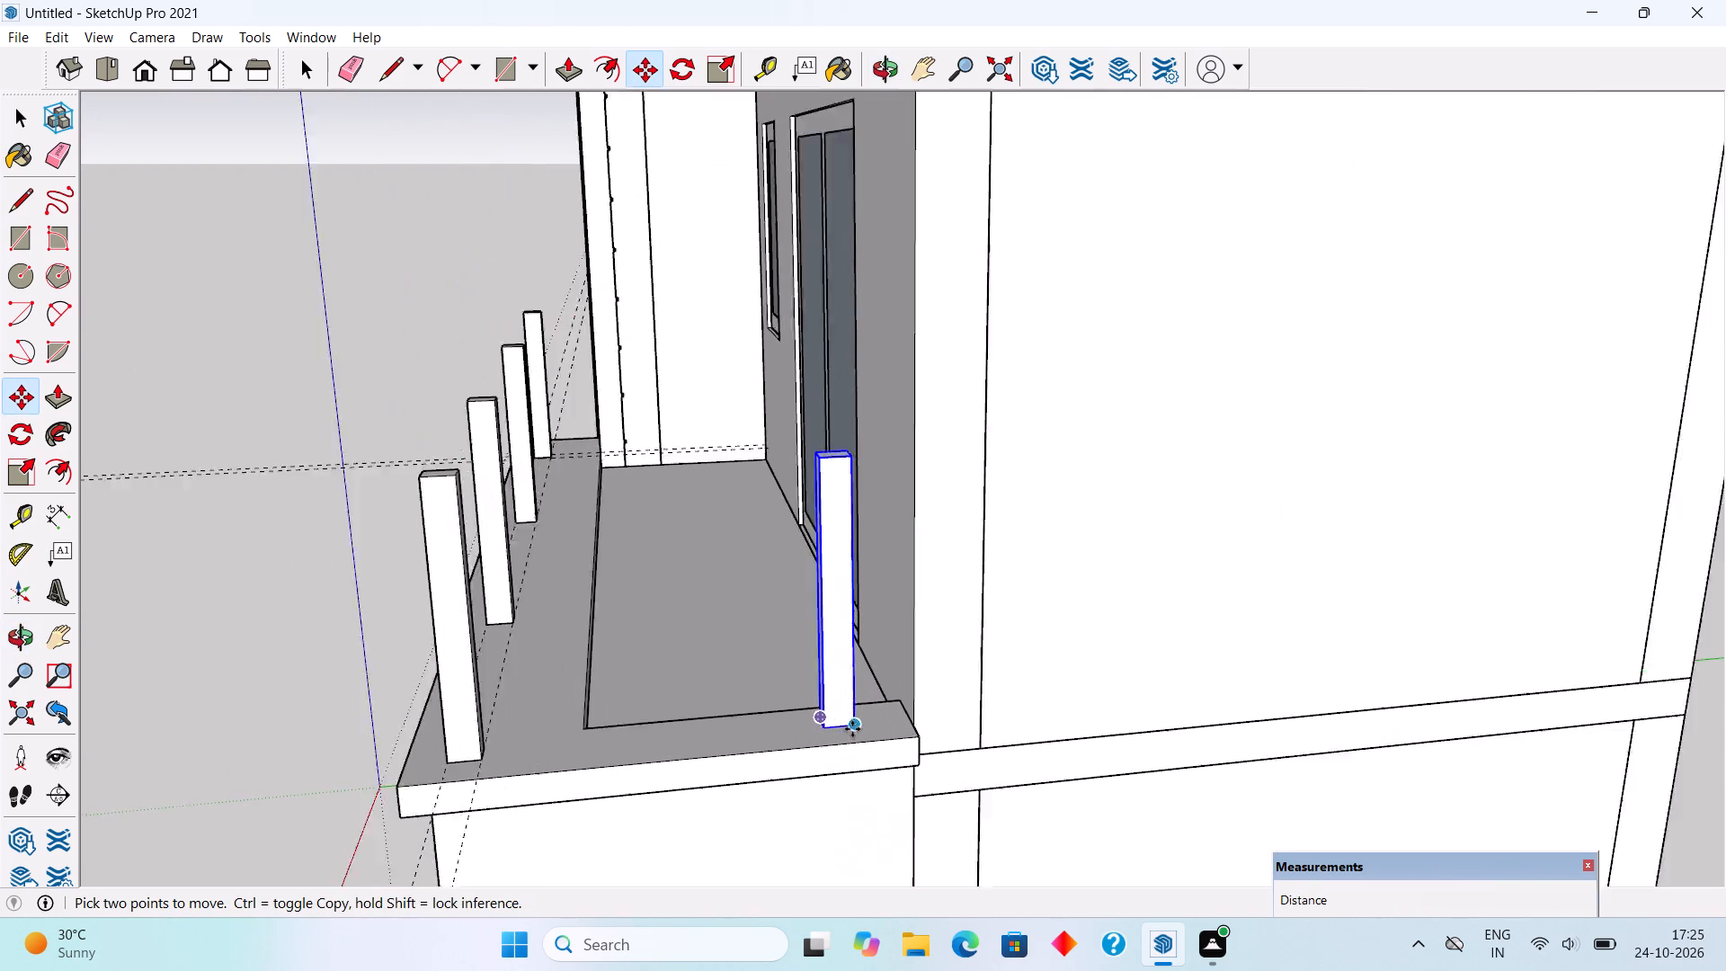
{"action": "scroll", "coordinate": [852, 729], "scroll_direction": "up", "scroll_amount": 1}
{"action": "left_click", "coordinate": [850, 722]}
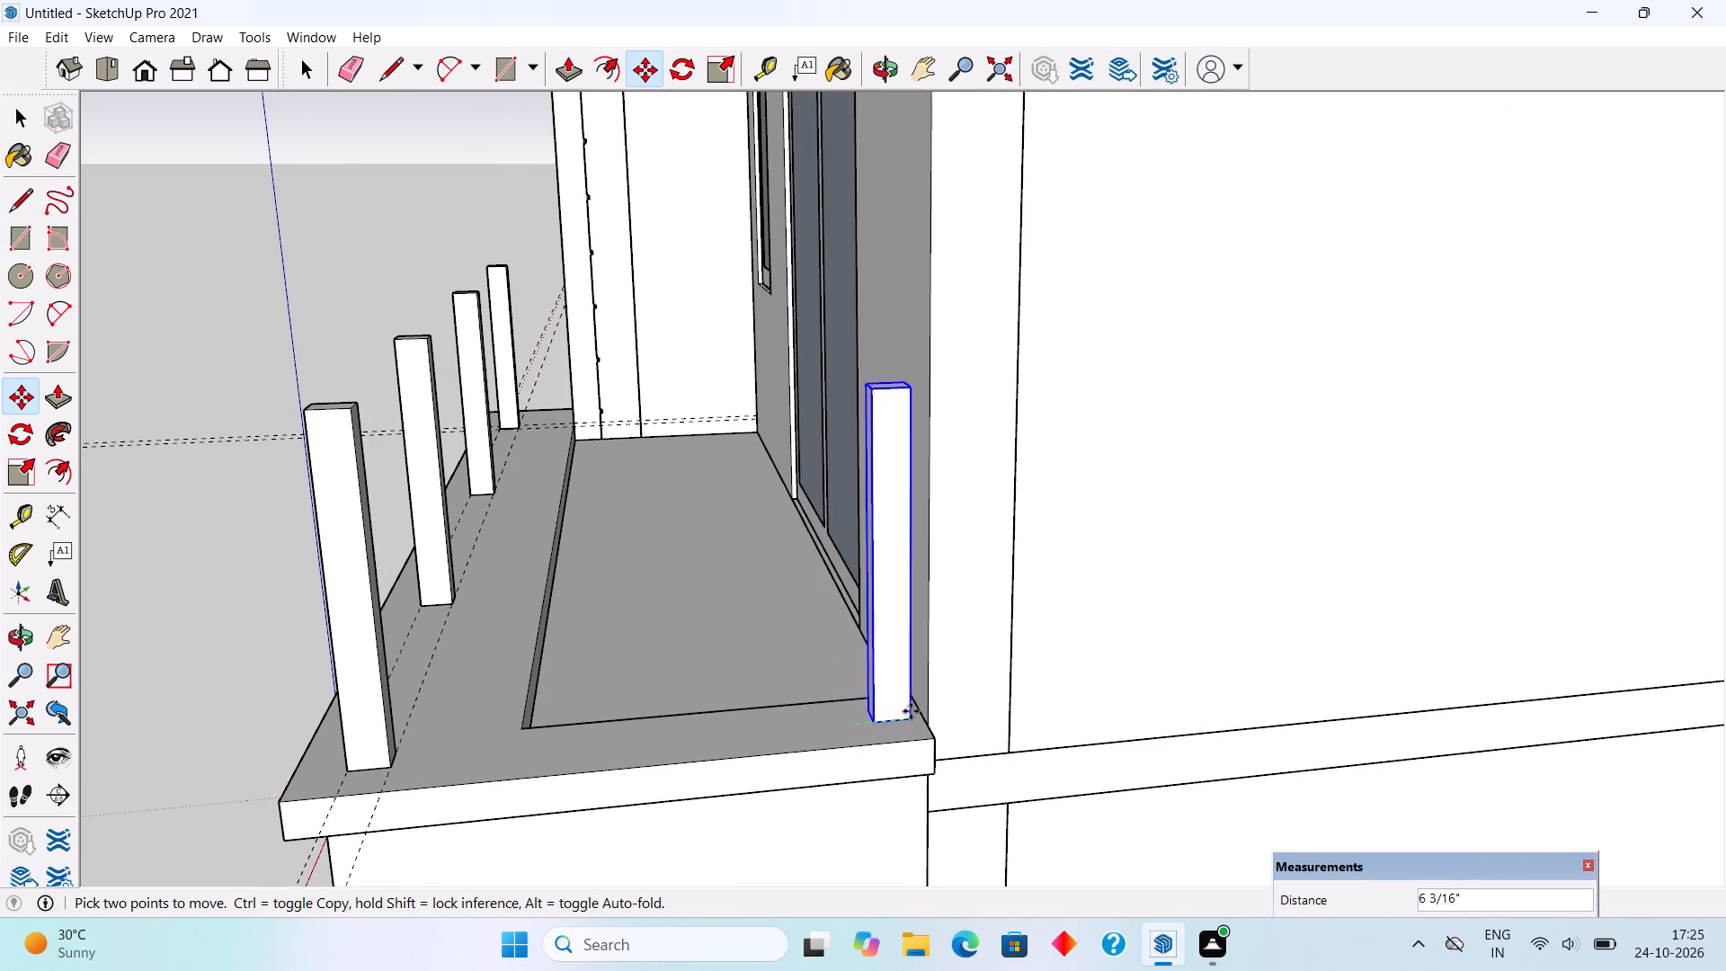
{"action": "left_click", "coordinate": [921, 708]}
{"action": "scroll", "coordinate": [921, 708], "scroll_direction": "down", "scroll_amount": 2}
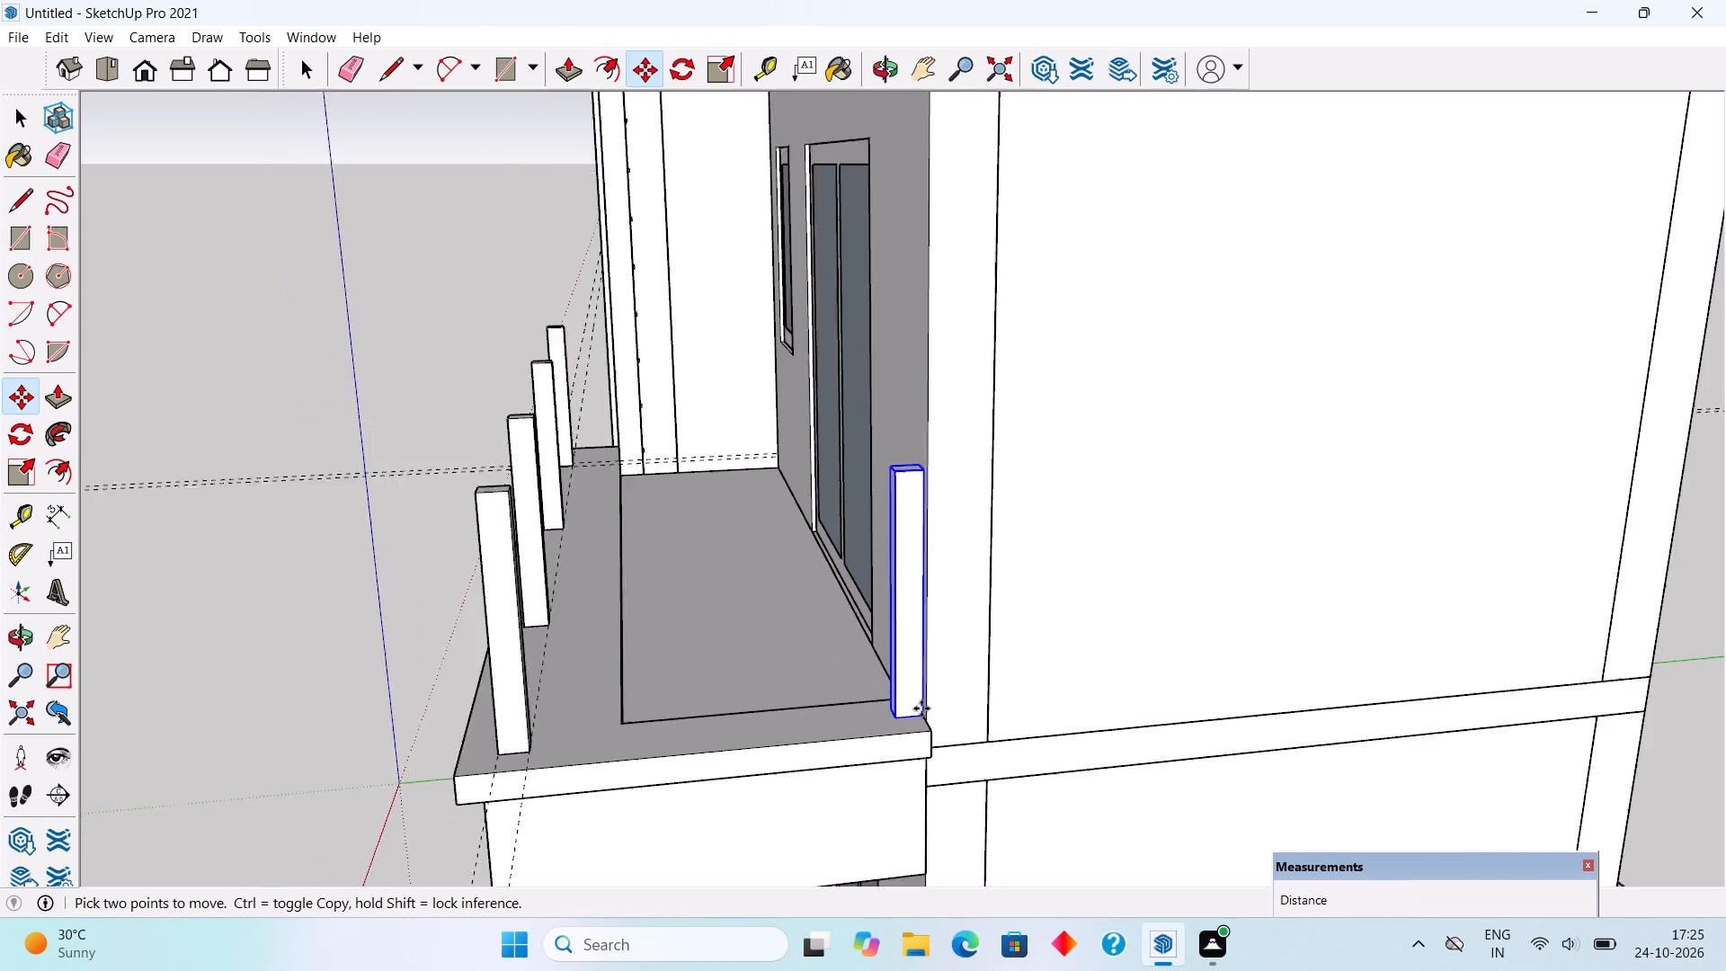
{"action": "scroll", "coordinate": [921, 708], "scroll_direction": "down", "scroll_amount": 7}
{"action": "key", "text": "space"}
Draw an upright rectangle filling the gap from the top of the first post to the base of the tower wall.
{"action": "middle_click_drag", "start_coordinate": [555, 687], "coordinate": [1416, 667]}
{"action": "middle_click_drag", "start_coordinate": [1068, 664], "coordinate": [1356, 801]}
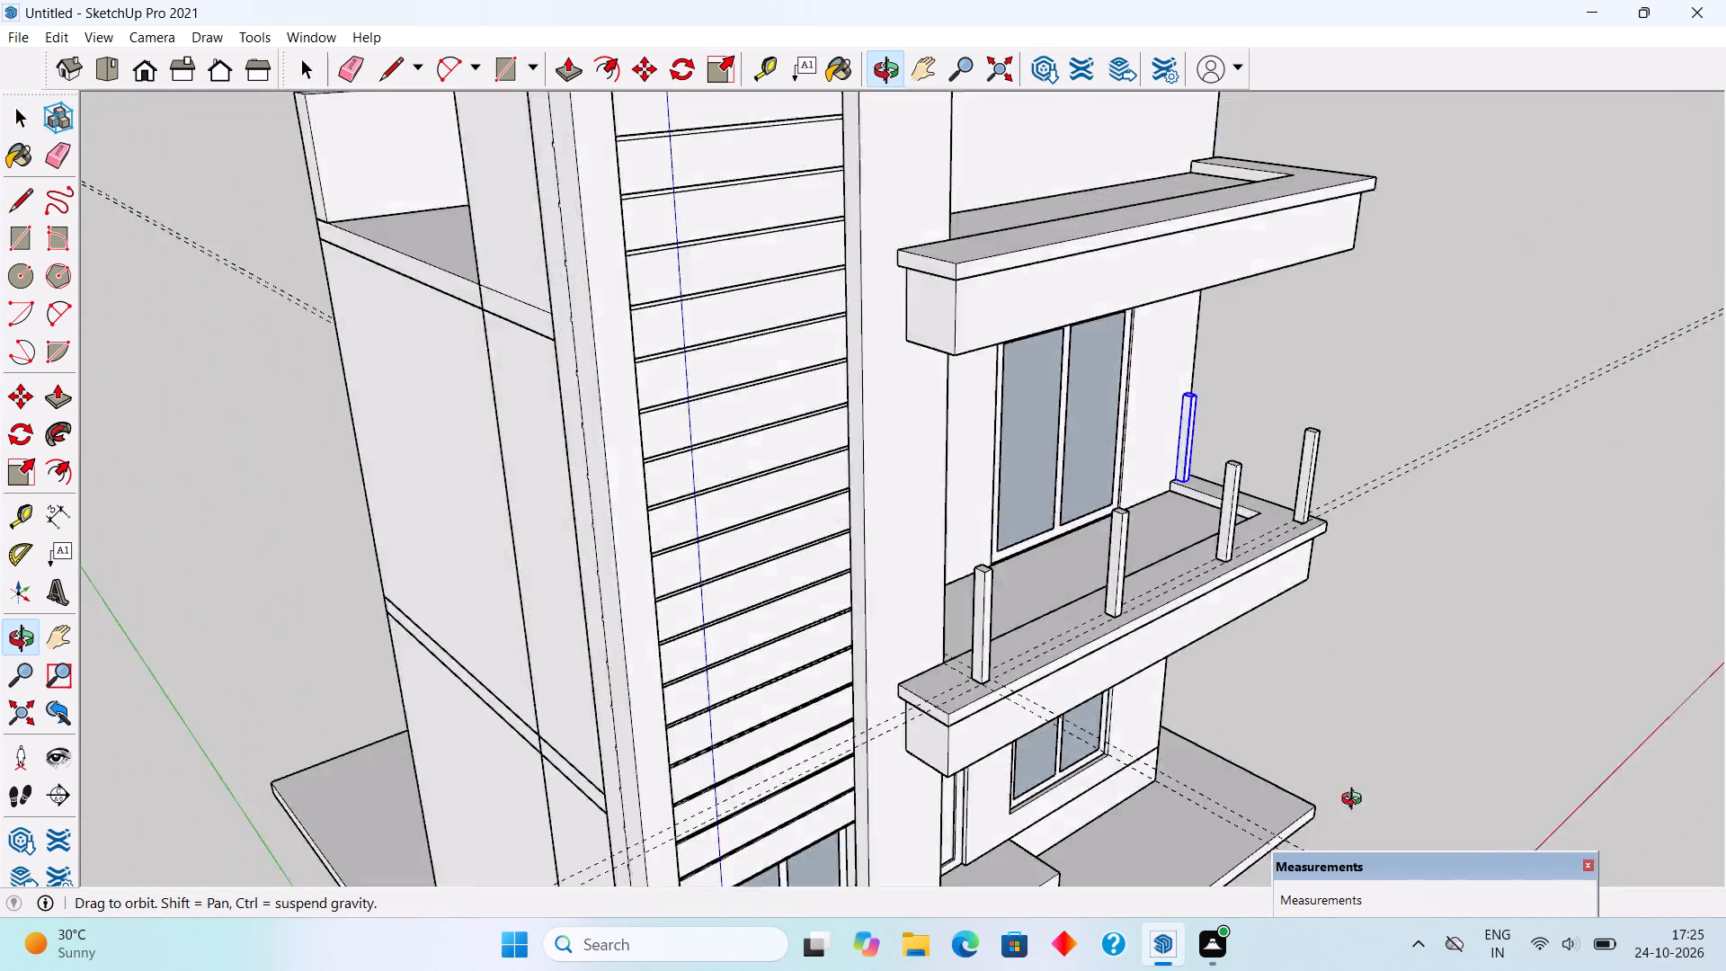
{"action": "middle_click_drag", "start_coordinate": [1356, 801], "coordinate": [1404, 802]}
{"action": "scroll", "coordinate": [1057, 716], "scroll_direction": "up", "scroll_amount": 9}
{"action": "middle_click_drag", "start_coordinate": [949, 633], "coordinate": [1041, 730]}
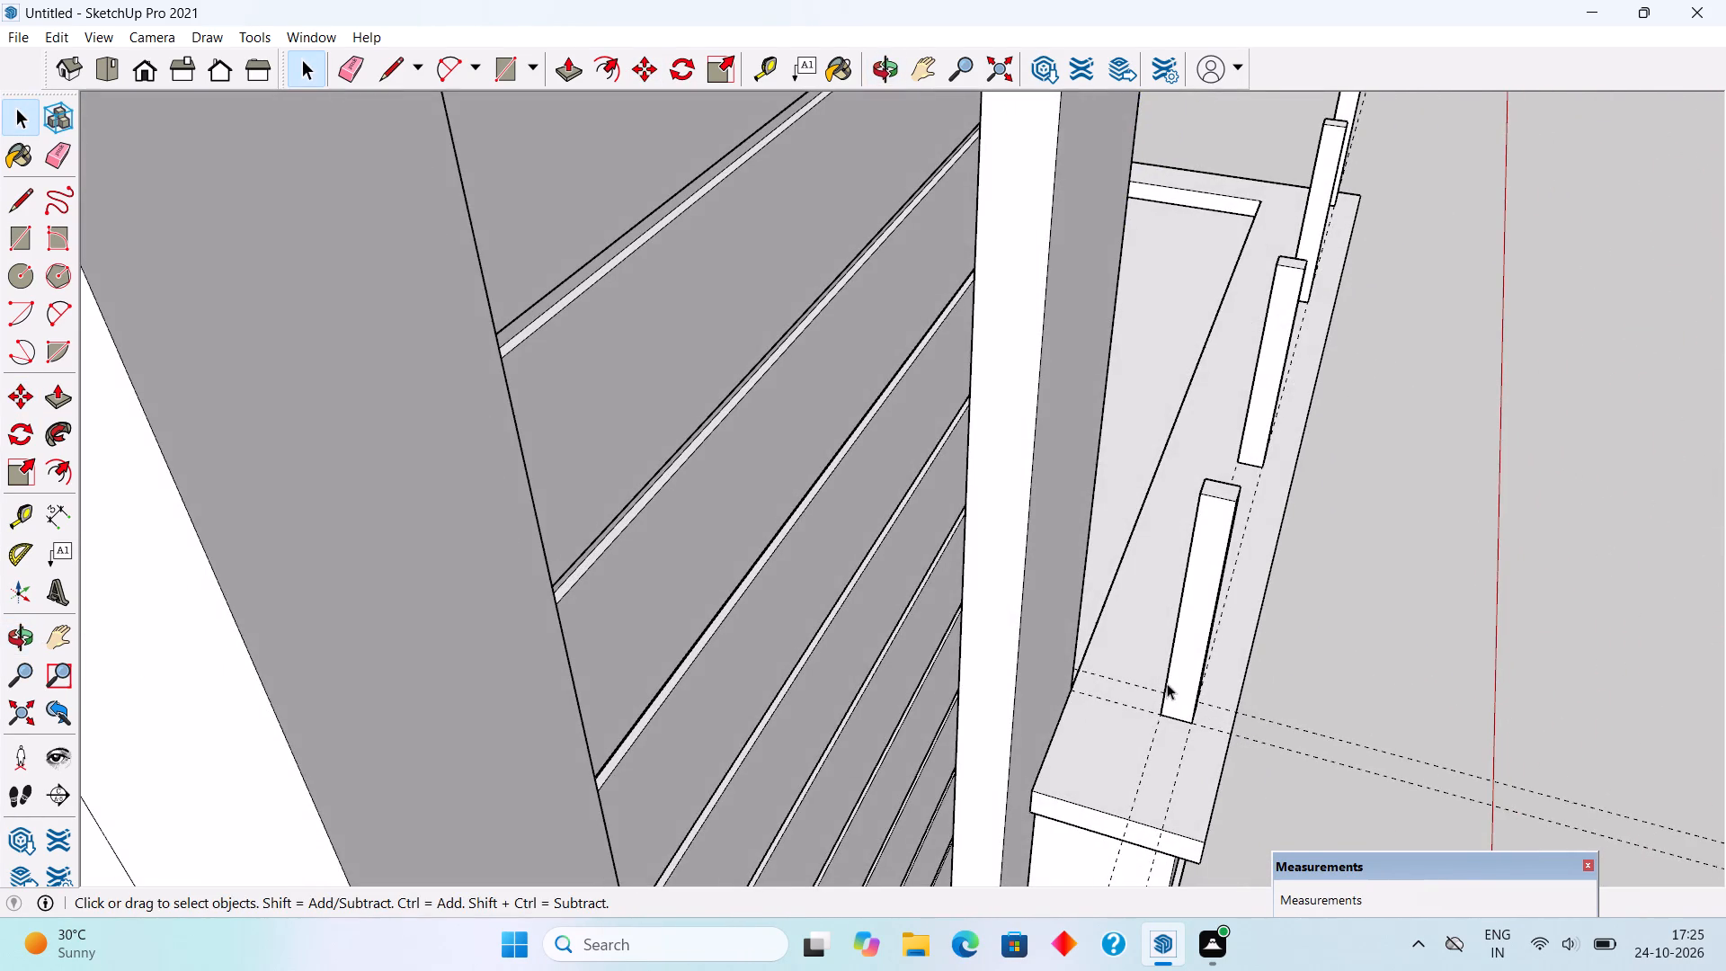
{"action": "middle_click_drag", "start_coordinate": [1167, 683], "coordinate": [1151, 613]}
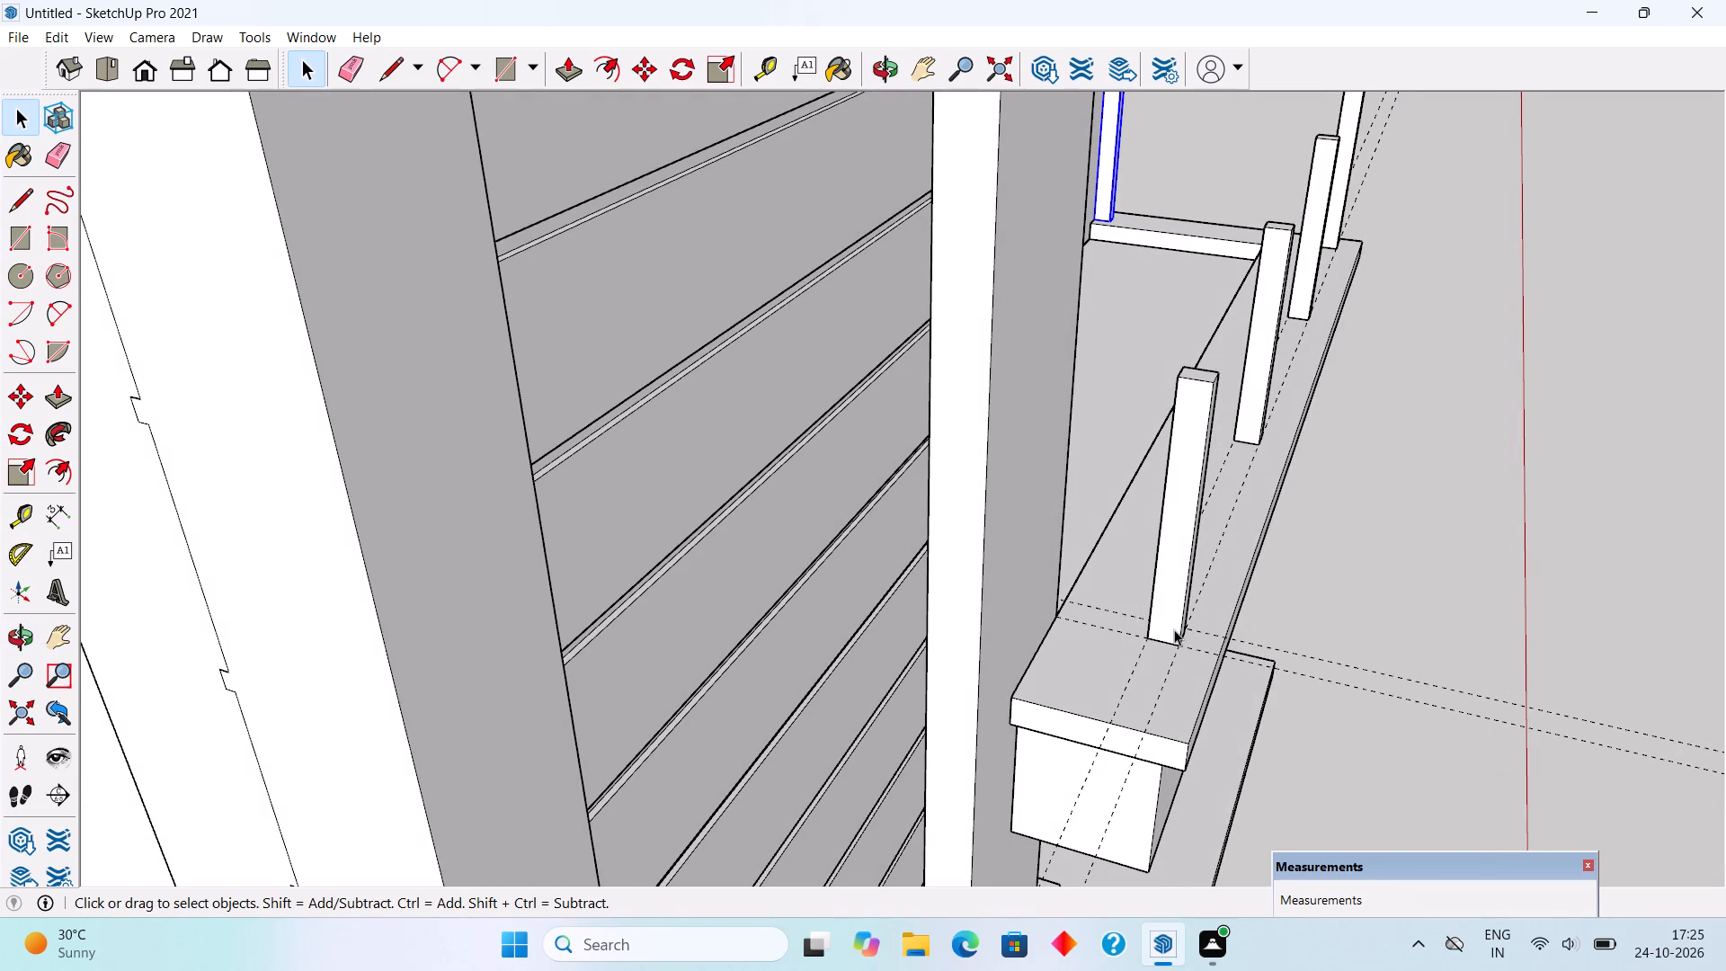
{"action": "scroll", "coordinate": [1174, 629], "scroll_direction": "up", "scroll_amount": 3}
{"action": "key", "text": "r"}
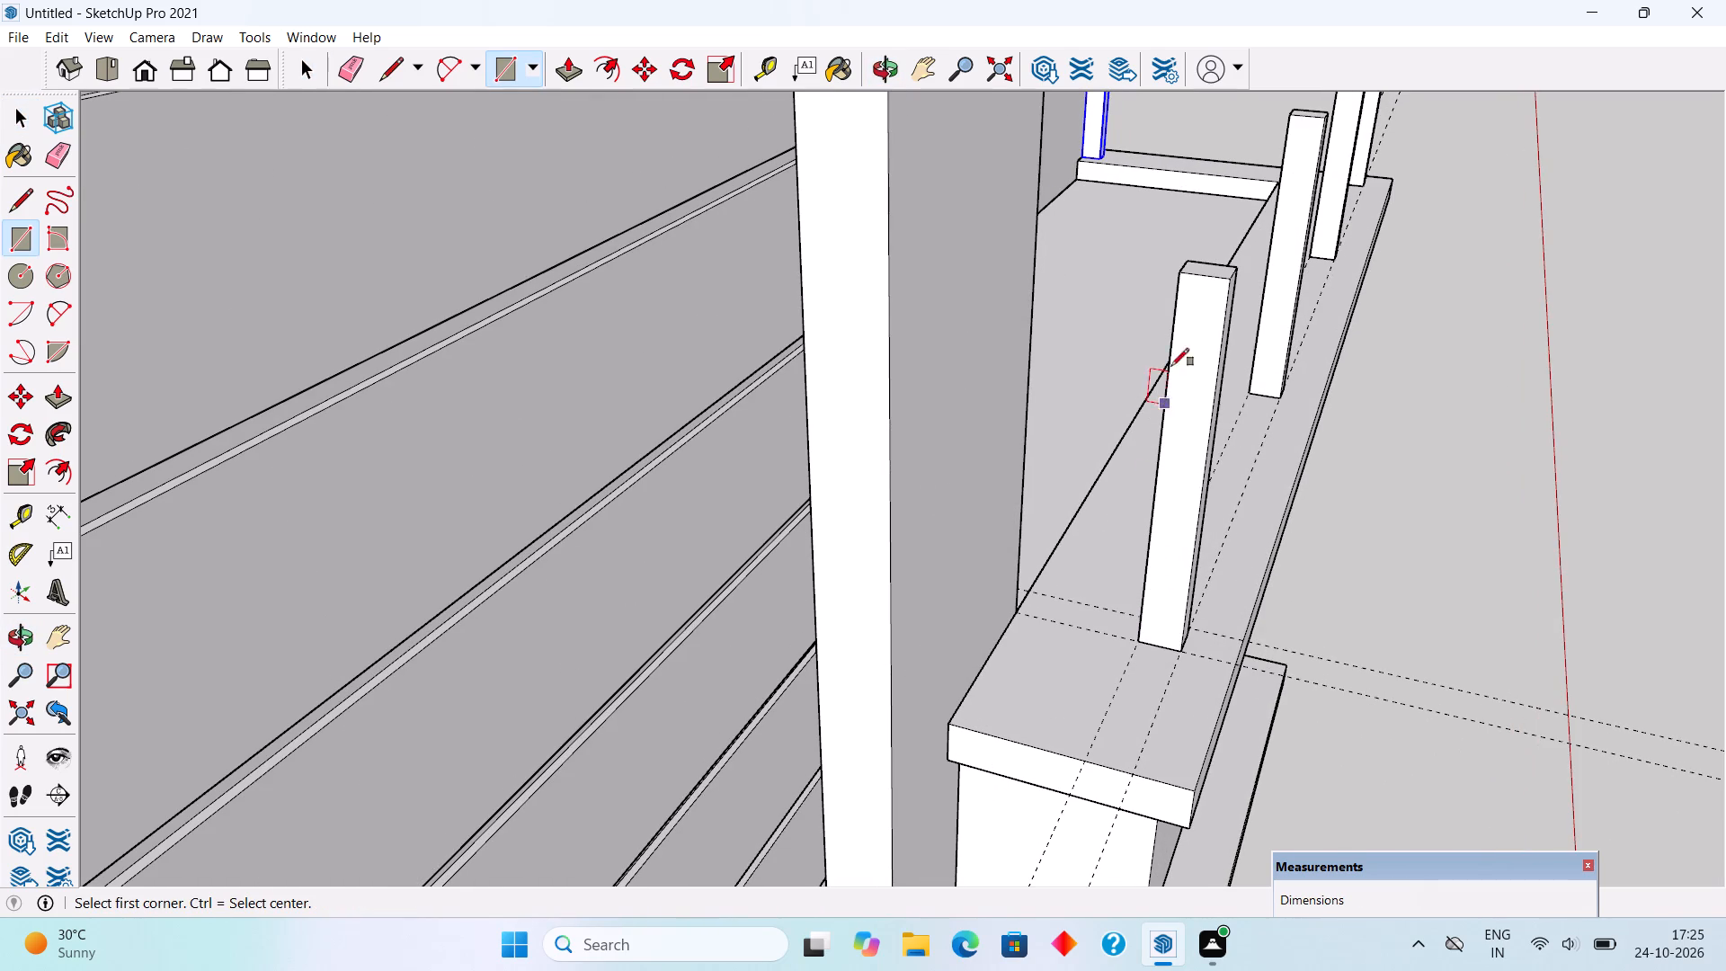
{"action": "left_click", "coordinate": [1186, 274]}
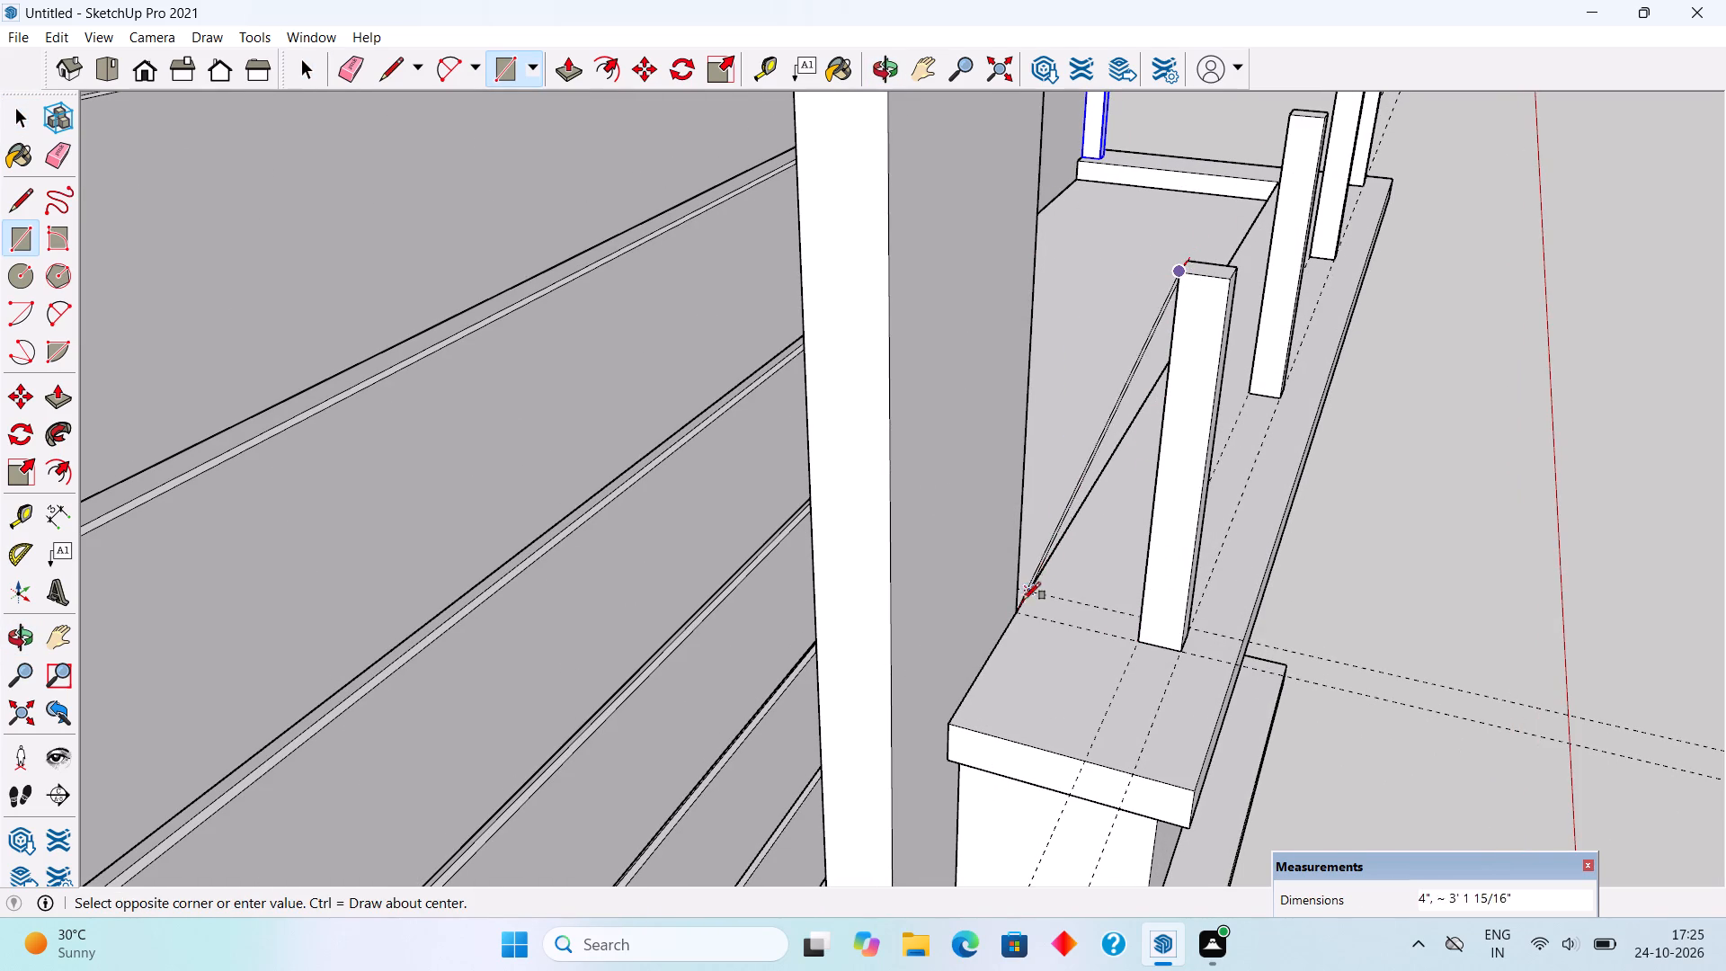
{"action": "left_click", "coordinate": [1015, 609]}
{"action": "key", "text": "space"}
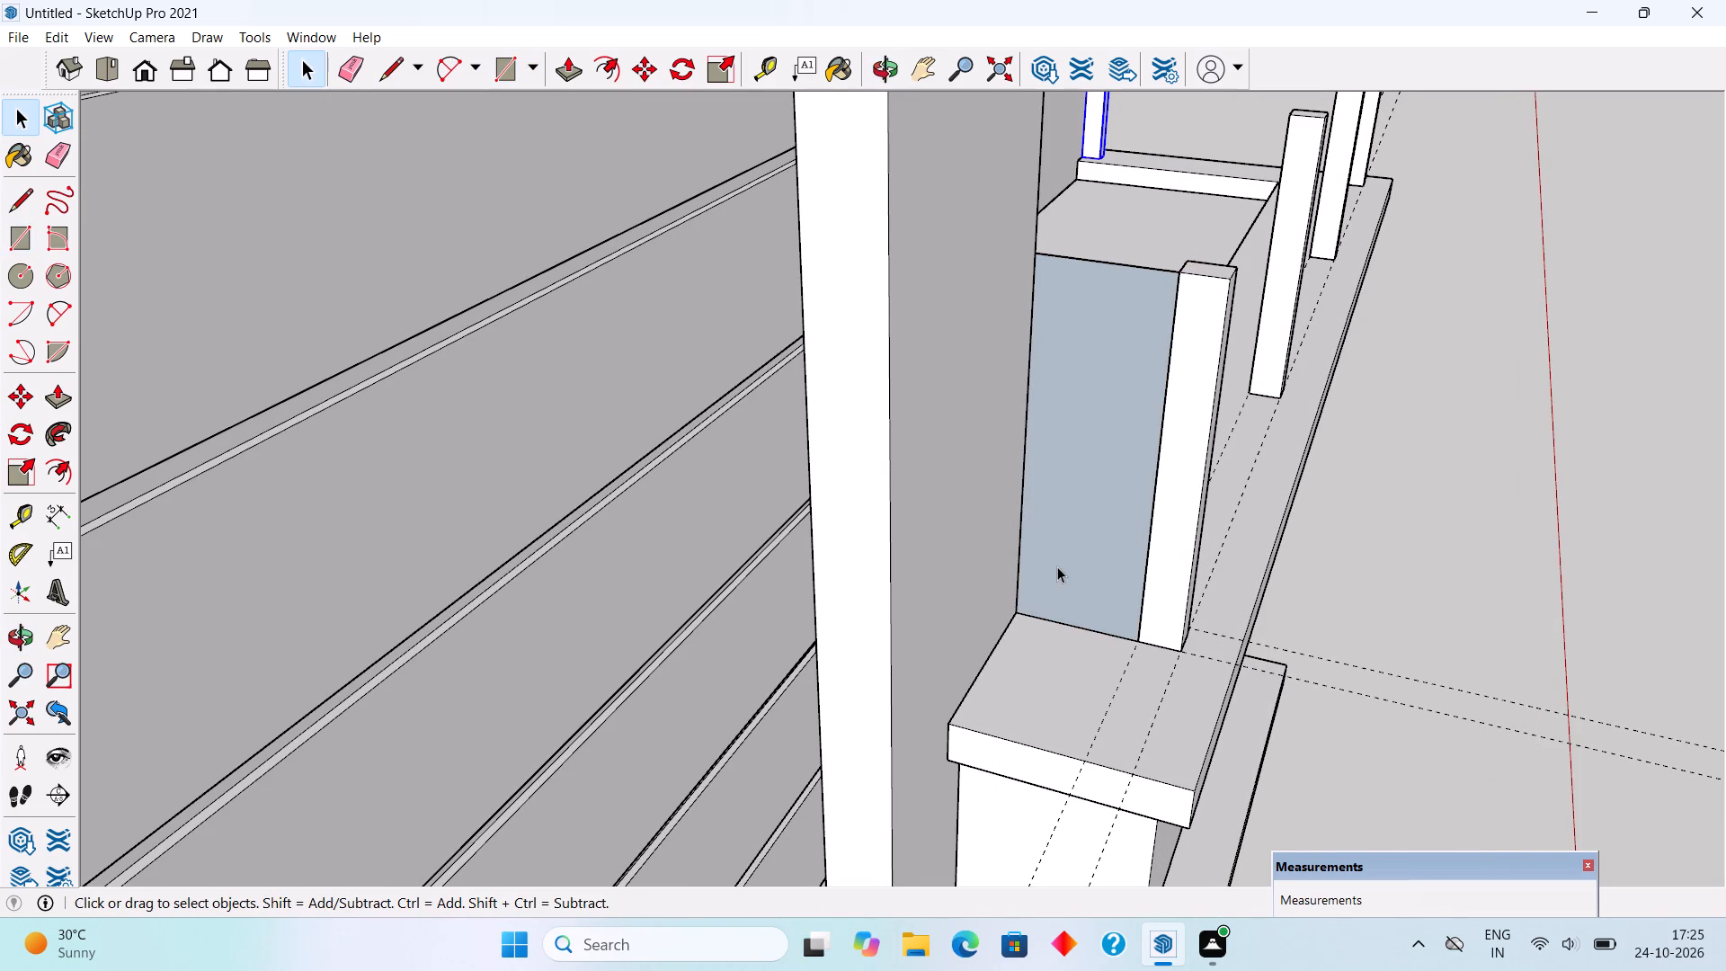
Make the rectangle between the tower wall and the first post a group.
{"action": "triple_click", "coordinate": [1058, 566]}
{"action": "right_click", "coordinate": [1058, 566]}
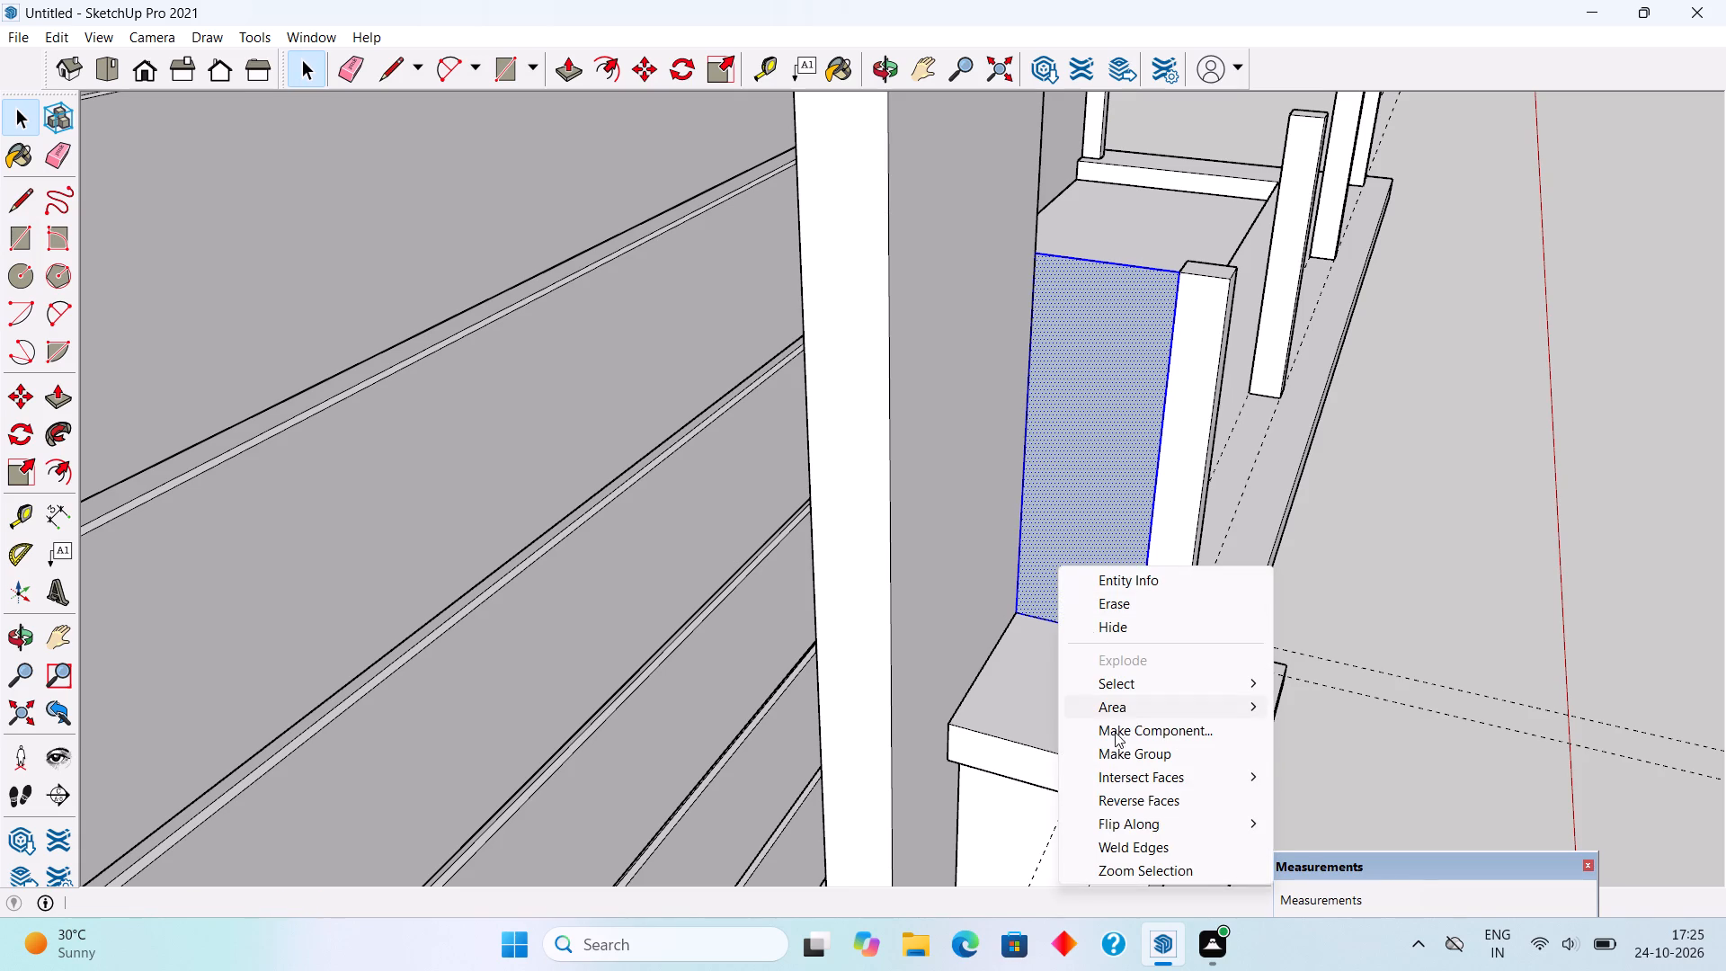
{"action": "left_click", "coordinate": [1120, 756]}
Draw an upright 4' 9" by 3' rectangle between the first and second front posts.
{"action": "scroll", "coordinate": [1120, 741], "scroll_direction": "down", "scroll_amount": 5}
{"action": "middle_click_drag", "start_coordinate": [1215, 410], "coordinate": [928, 489]}
{"action": "scroll", "coordinate": [923, 485], "scroll_direction": "down", "scroll_amount": 3}
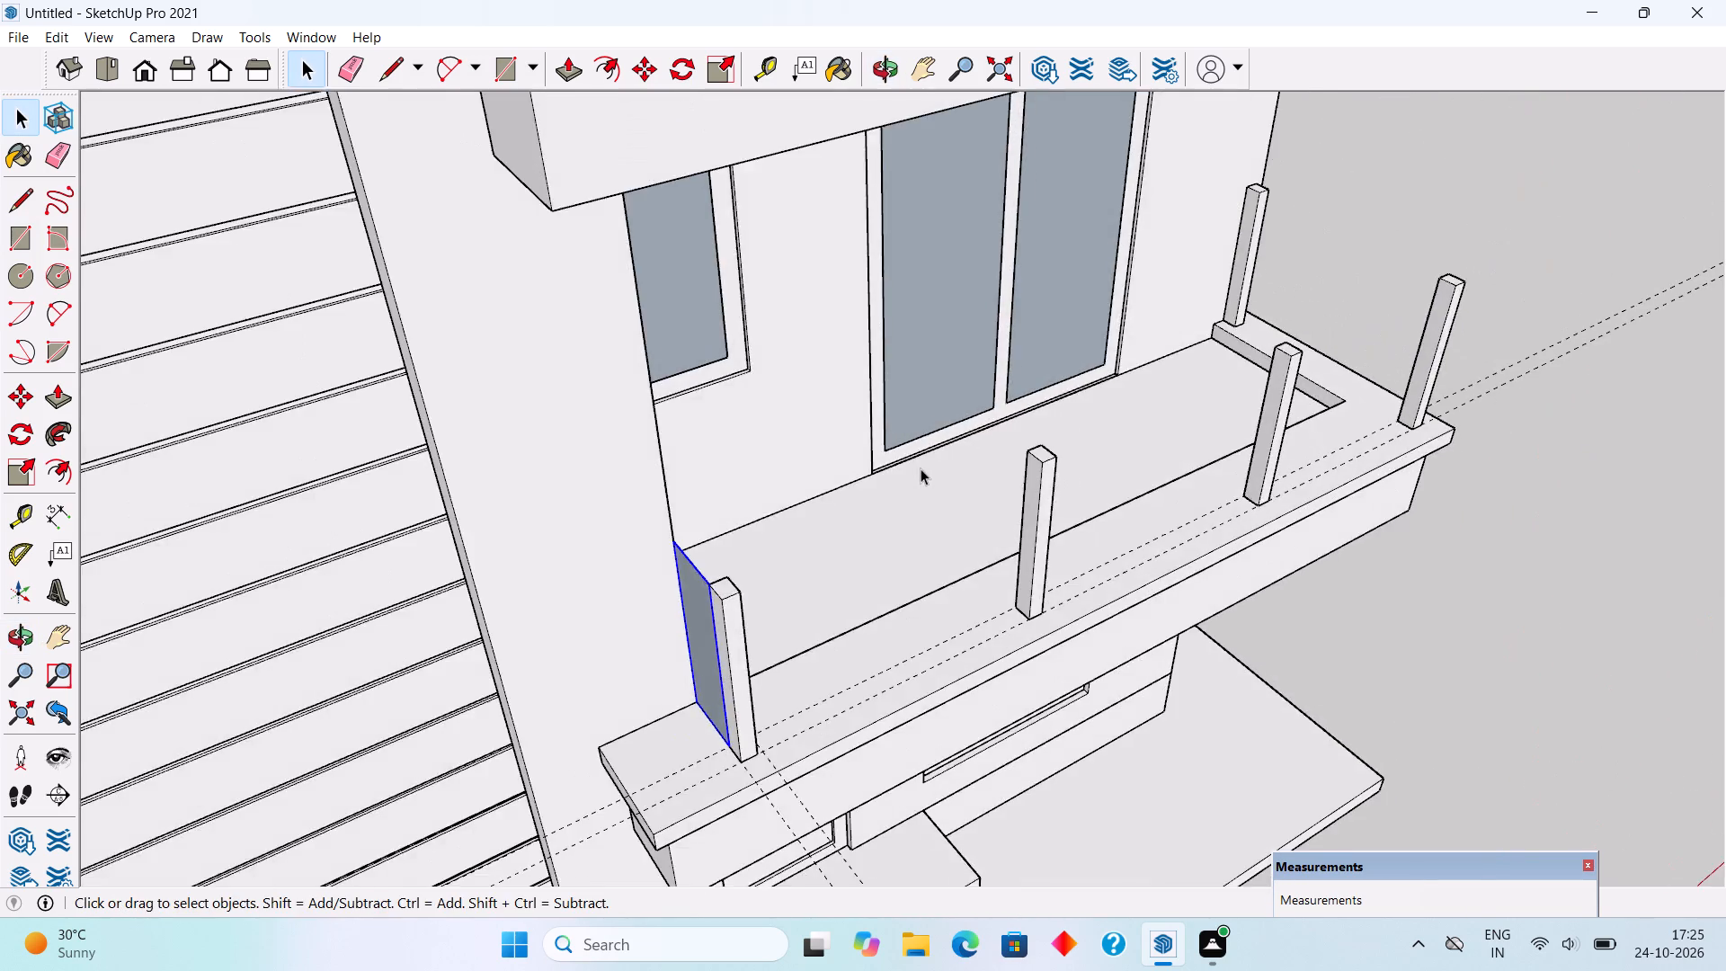
{"action": "scroll", "coordinate": [921, 468], "scroll_direction": "down", "scroll_amount": 2}
{"action": "middle_click_drag", "start_coordinate": [1005, 584], "coordinate": [756, 417]}
{"action": "scroll", "coordinate": [685, 441], "scroll_direction": "up", "scroll_amount": 4}
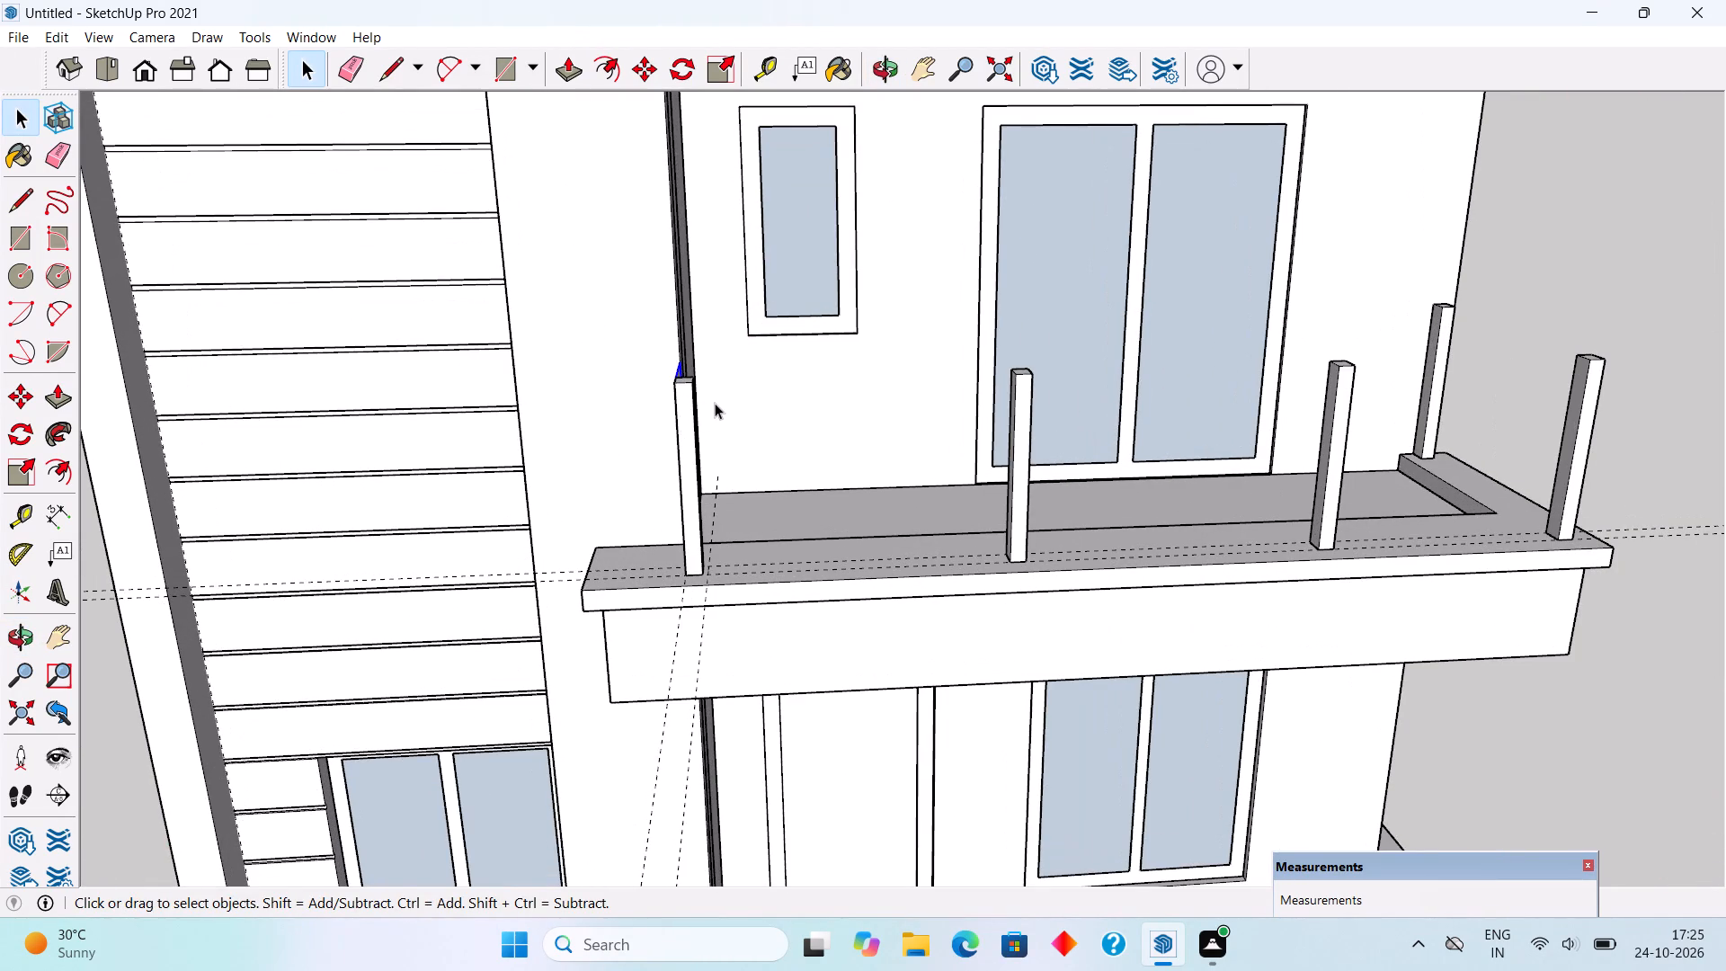
{"action": "key", "text": "r"}
{"action": "left_click", "coordinate": [695, 388]}
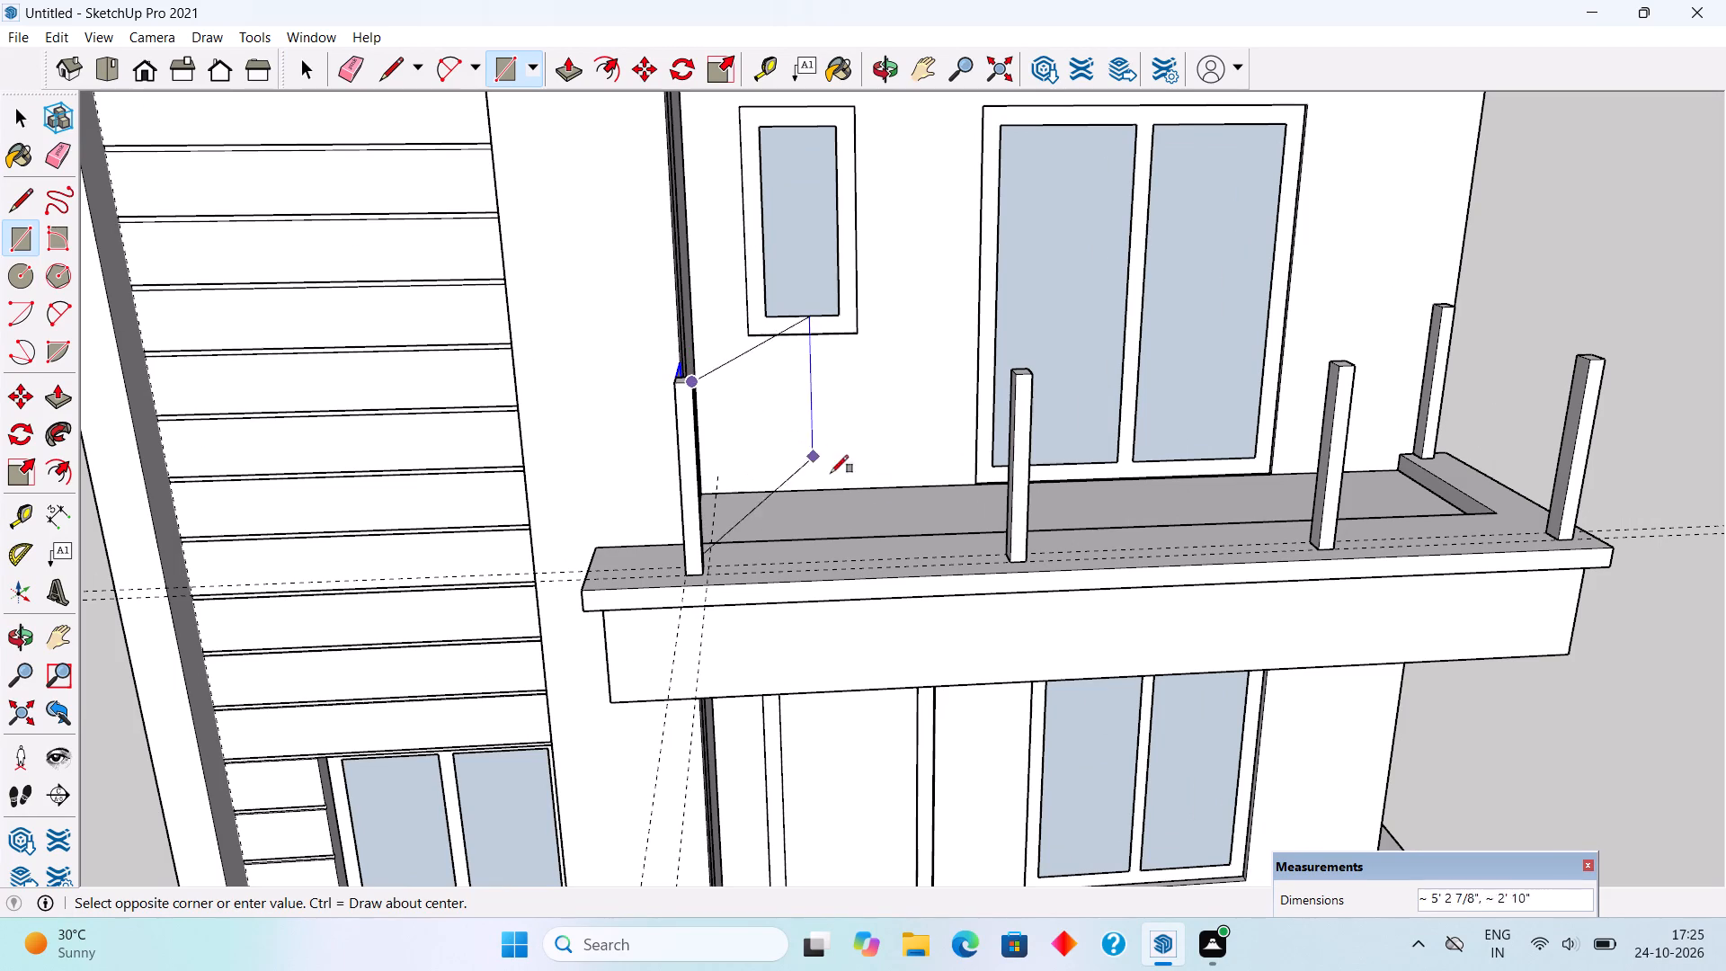
{"action": "left_click", "coordinate": [1007, 561]}
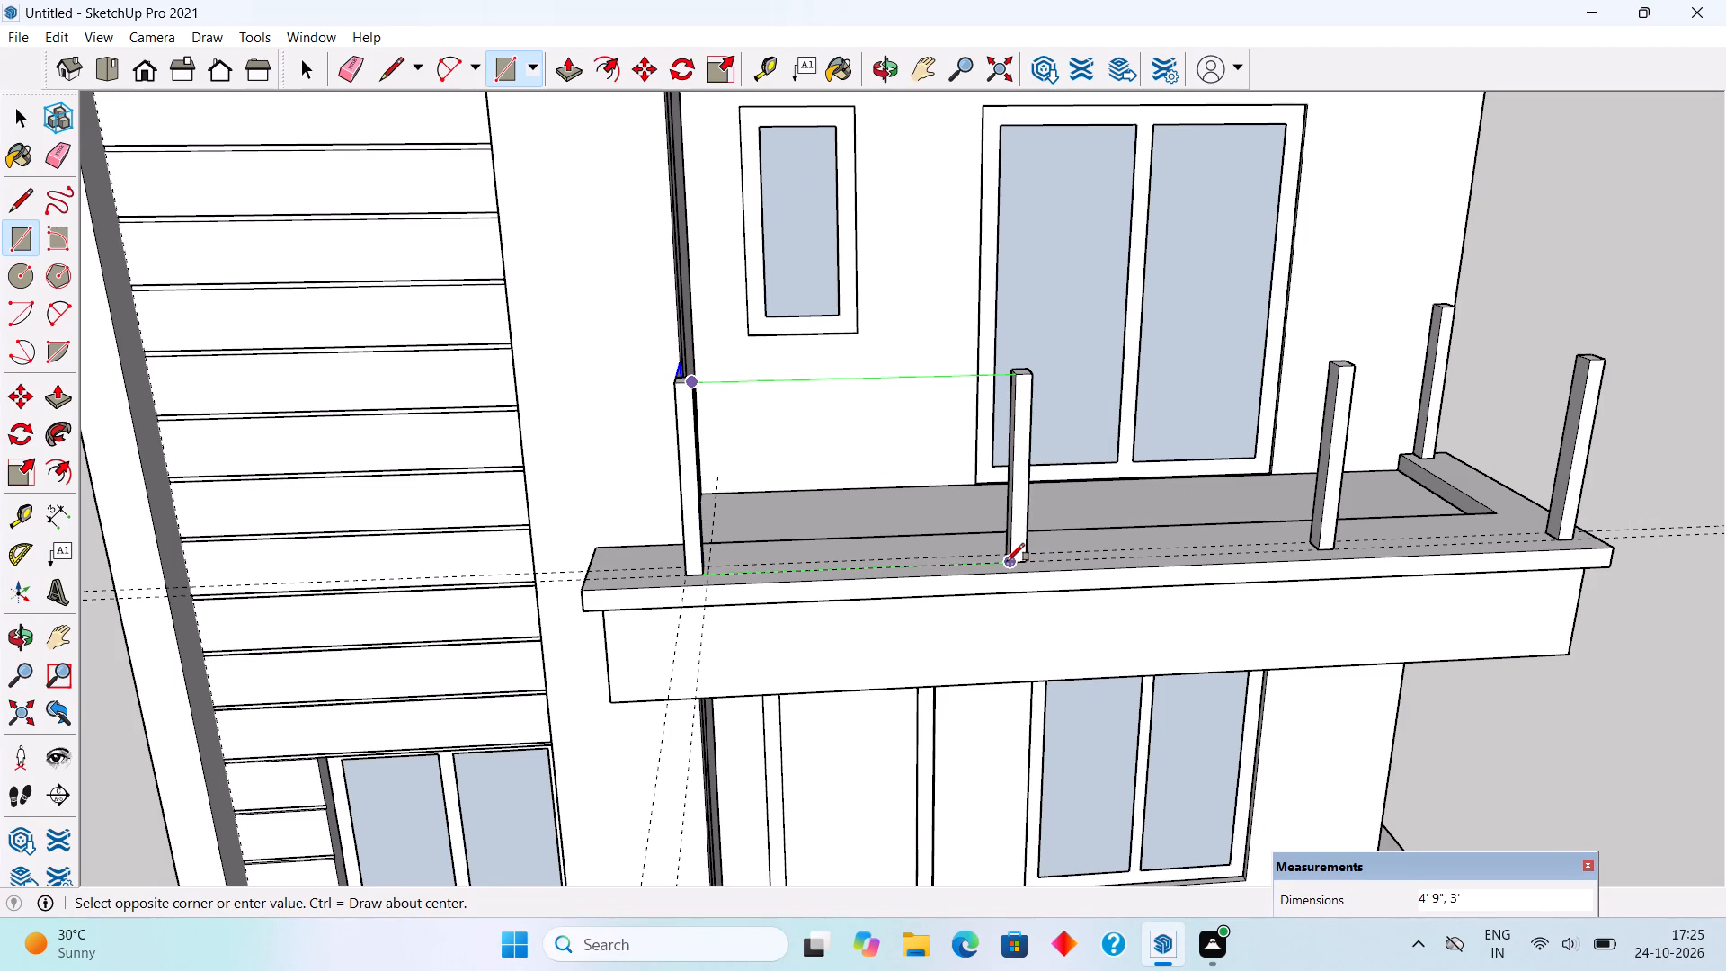
Draw upright 3' high rectangles filling the two remaining gaps between the front posts, 4' 9" and about 3' 10" wide.
{"action": "left_click", "coordinate": [1031, 376]}
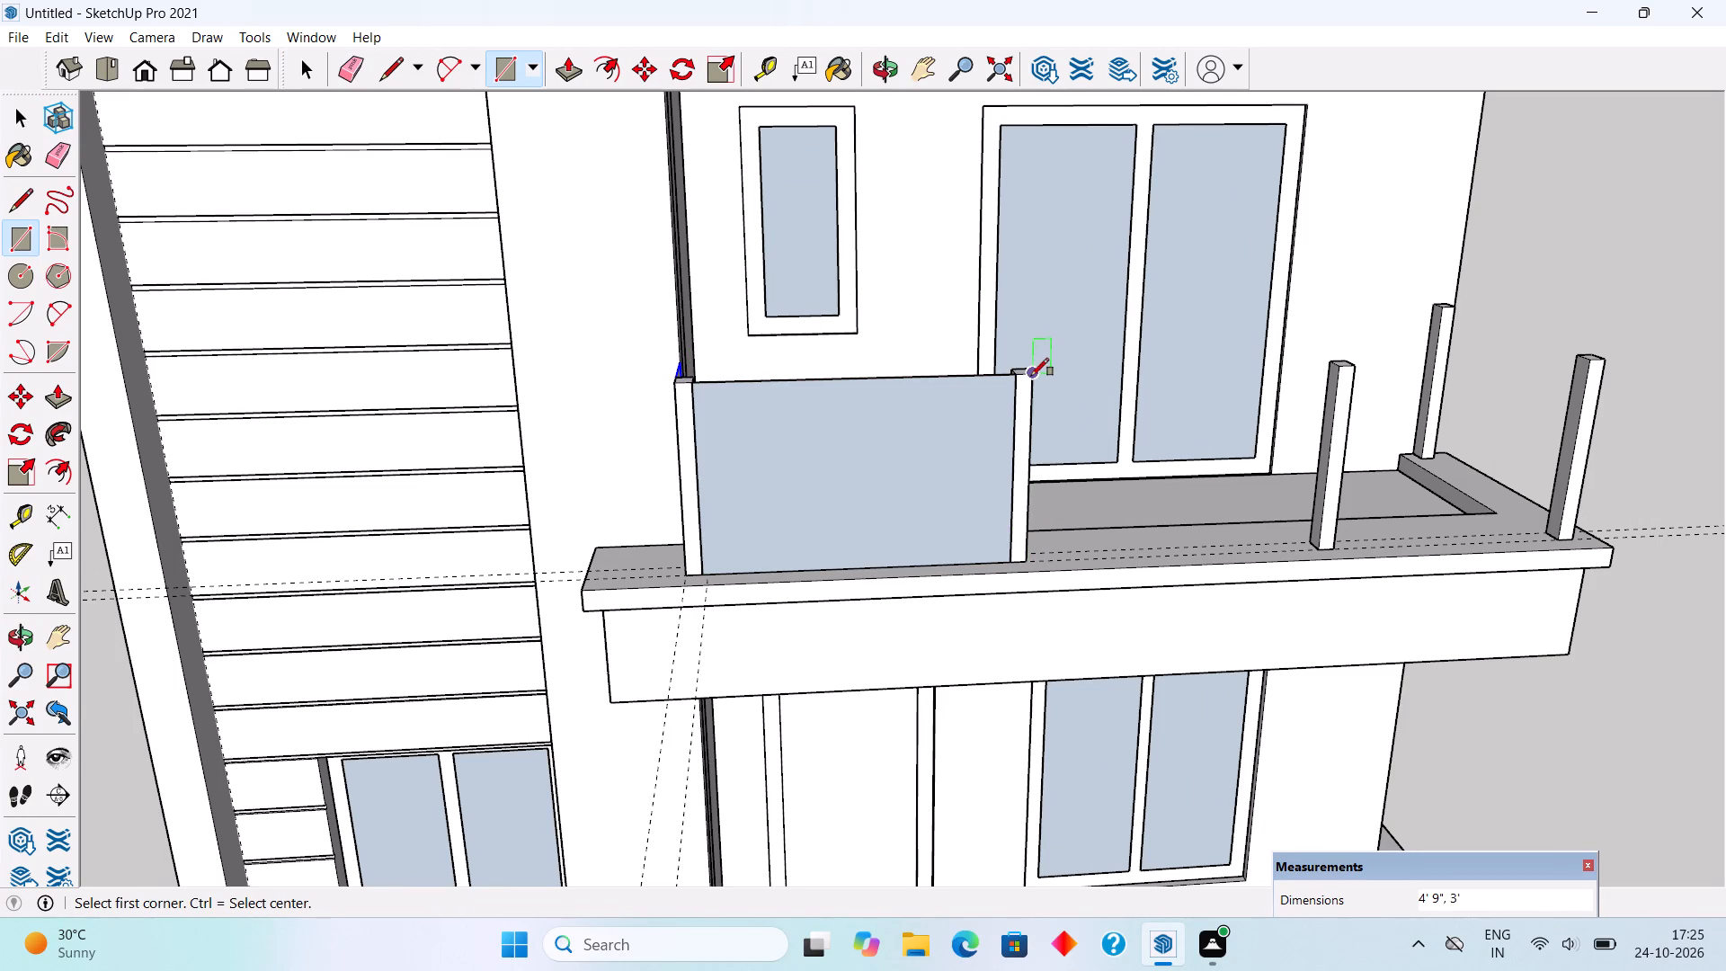
{"action": "left_click", "coordinate": [1313, 555]}
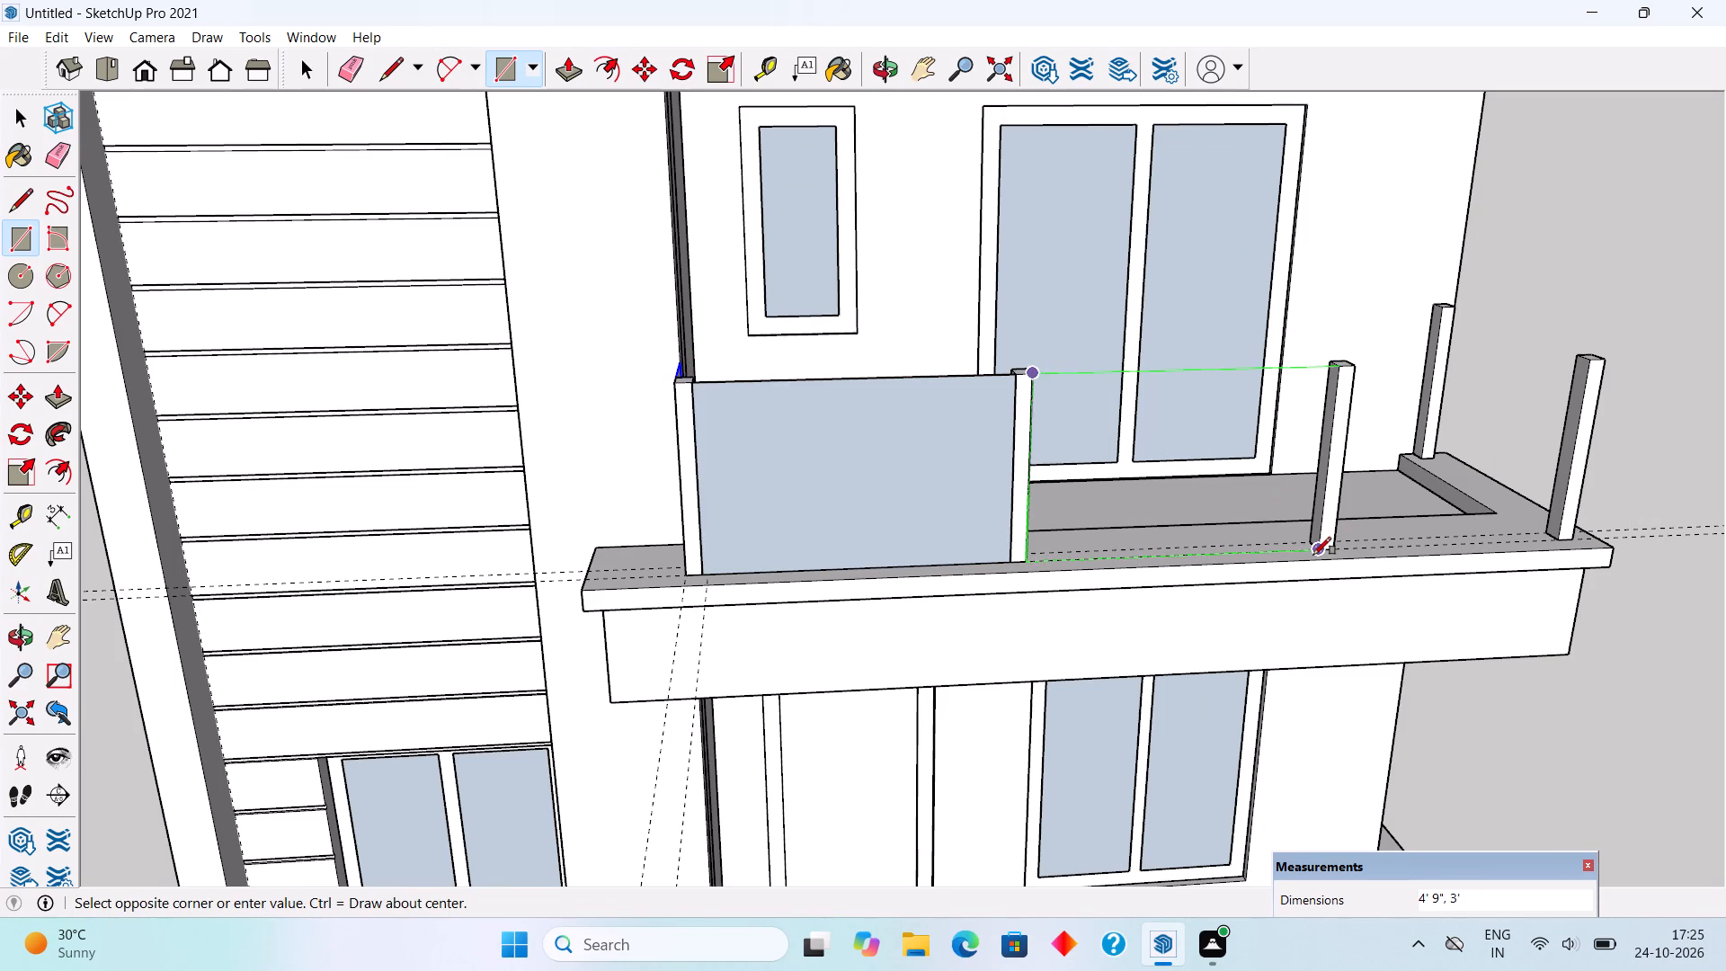
{"action": "scroll", "coordinate": [787, 418], "scroll_direction": "down", "scroll_amount": 10}
{"action": "scroll", "coordinate": [1277, 369], "scroll_direction": "up", "scroll_amount": 5}
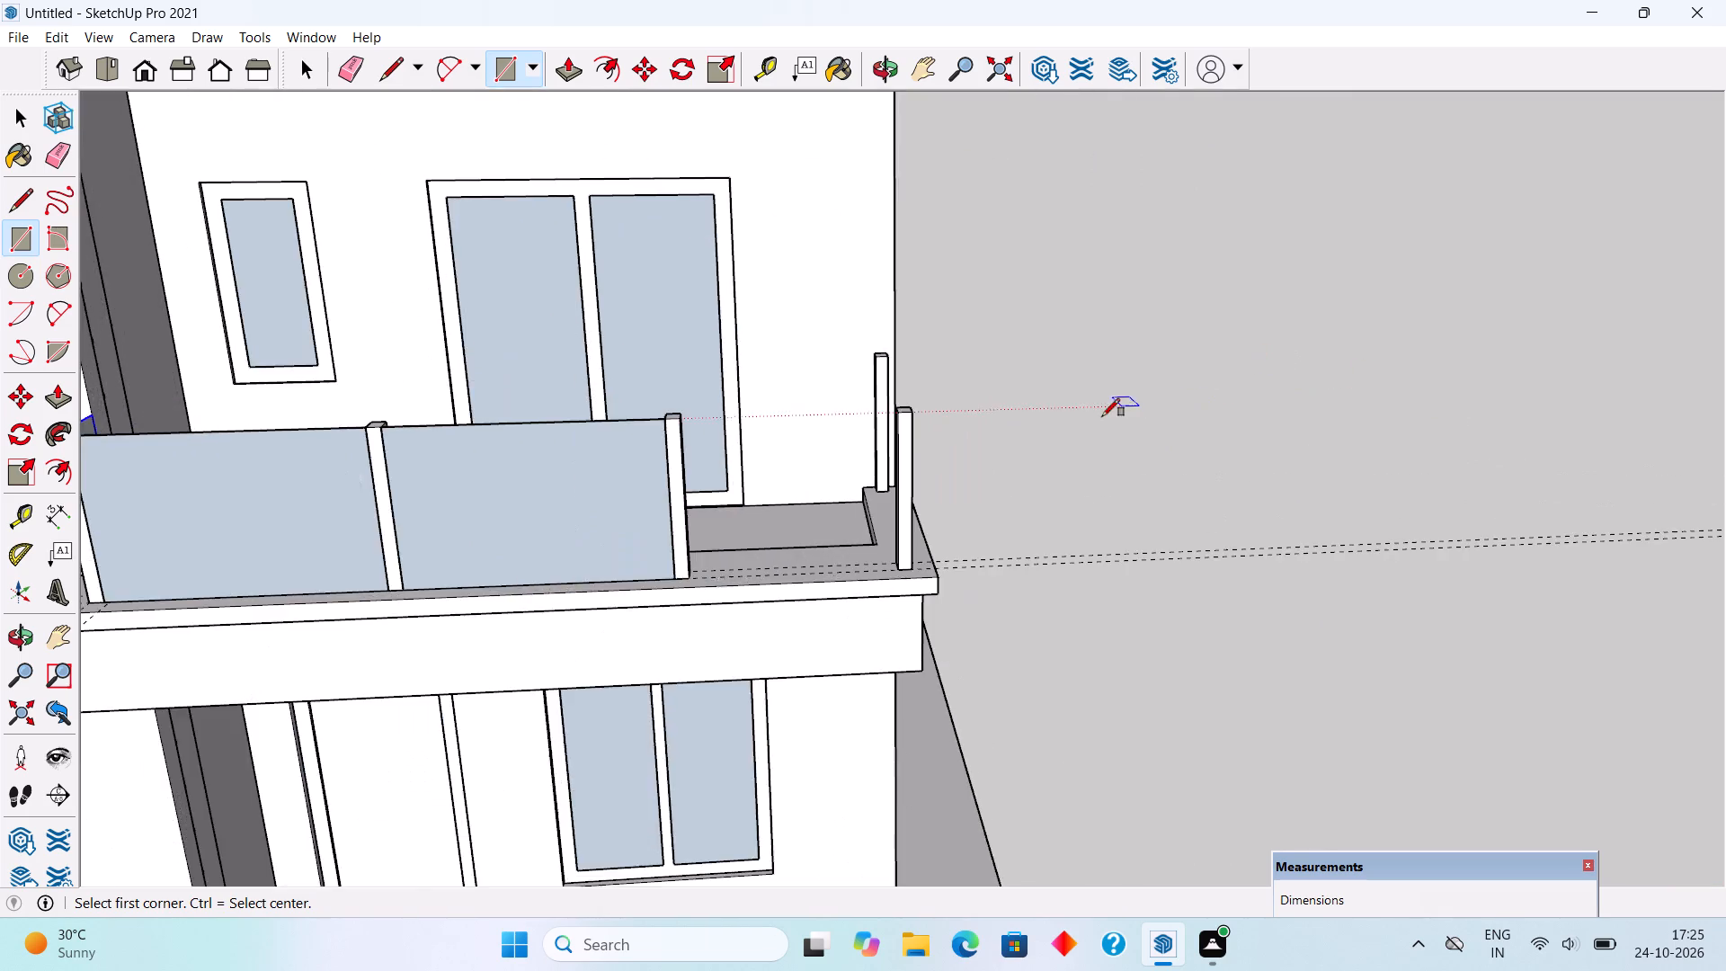
{"action": "scroll", "coordinate": [1101, 416], "scroll_direction": "up", "scroll_amount": 3}
{"action": "left_click", "coordinate": [414, 425]}
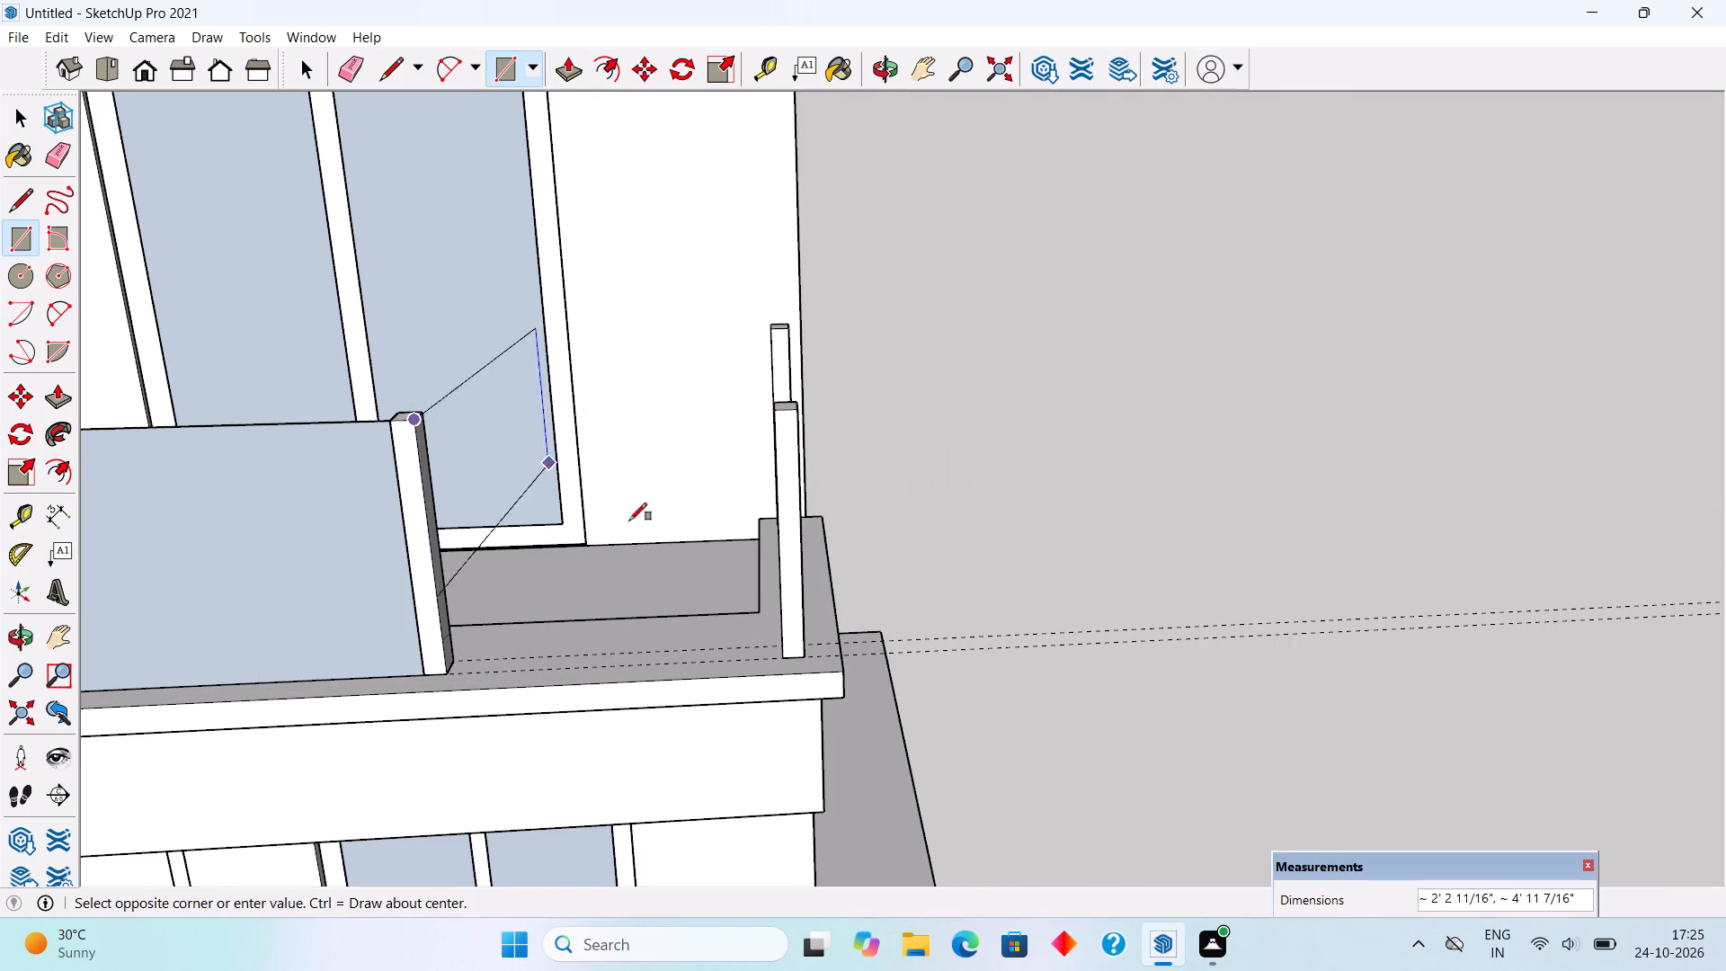
{"action": "left_click", "coordinate": [786, 655]}
Draw an upright 4' 2" by 3' rectangle on the balcony's open side, between the front corner post and the wall post.
{"action": "middle_click_drag", "start_coordinate": [852, 621], "coordinate": [378, 690]}
{"action": "middle_click_drag", "start_coordinate": [496, 487], "coordinate": [347, 534]}
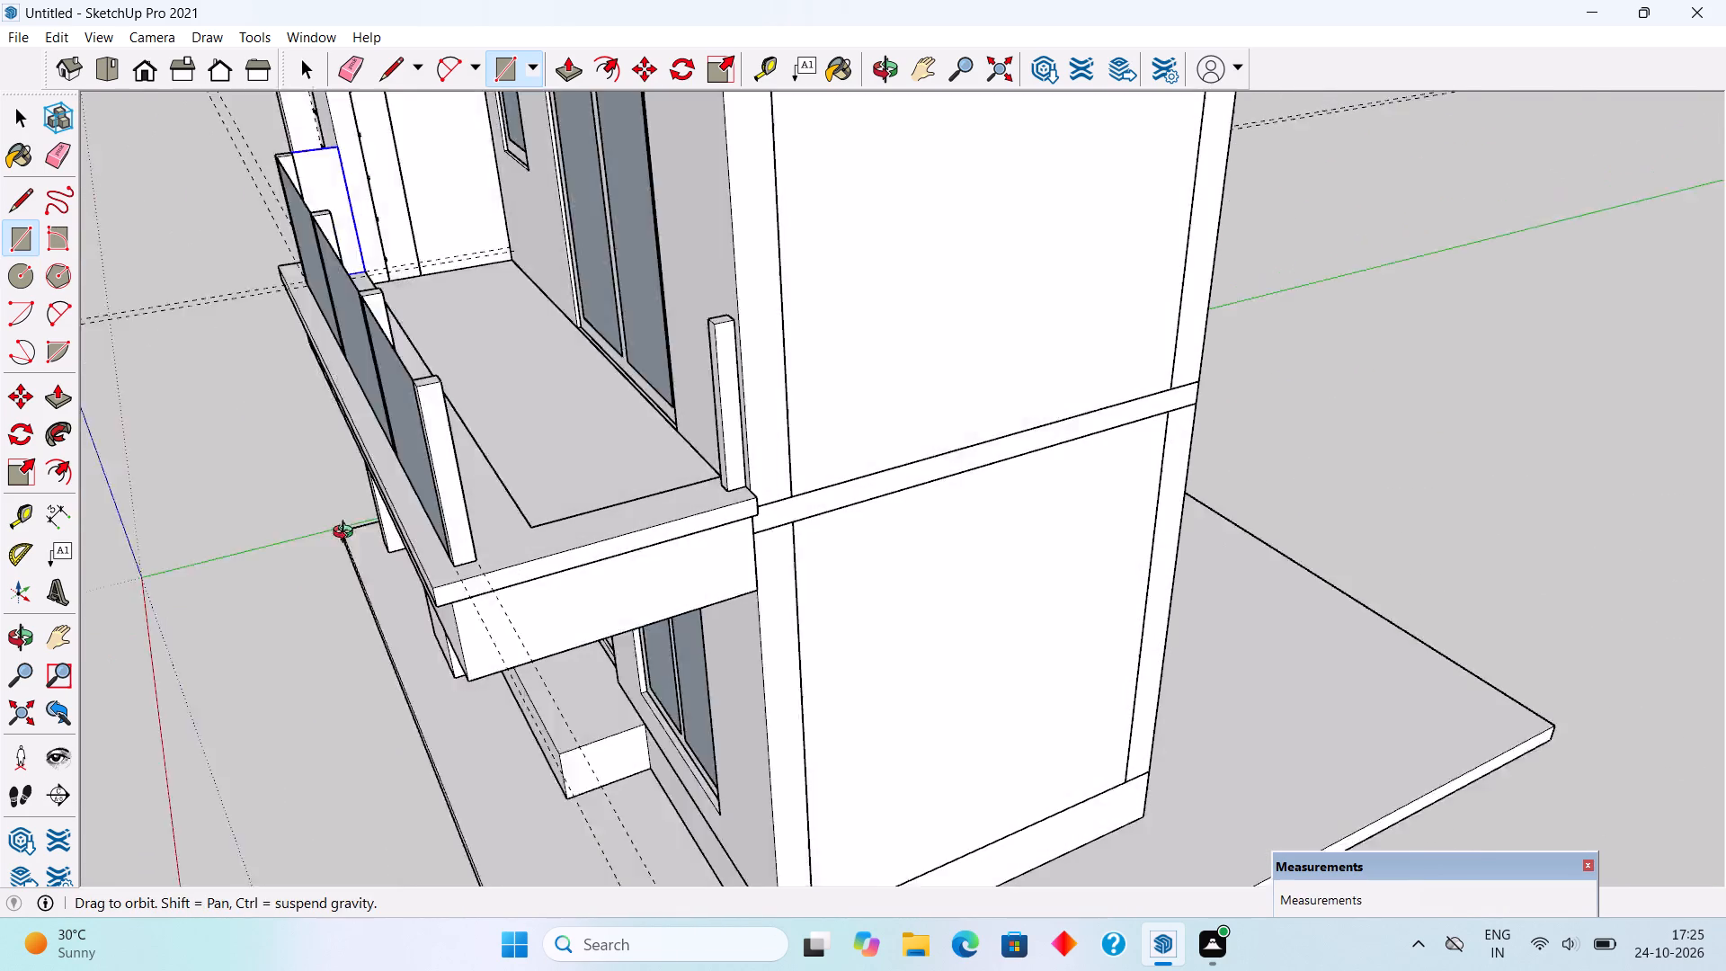
{"action": "middle_click_drag", "start_coordinate": [347, 534], "coordinate": [311, 546]}
{"action": "left_click", "coordinate": [390, 377]}
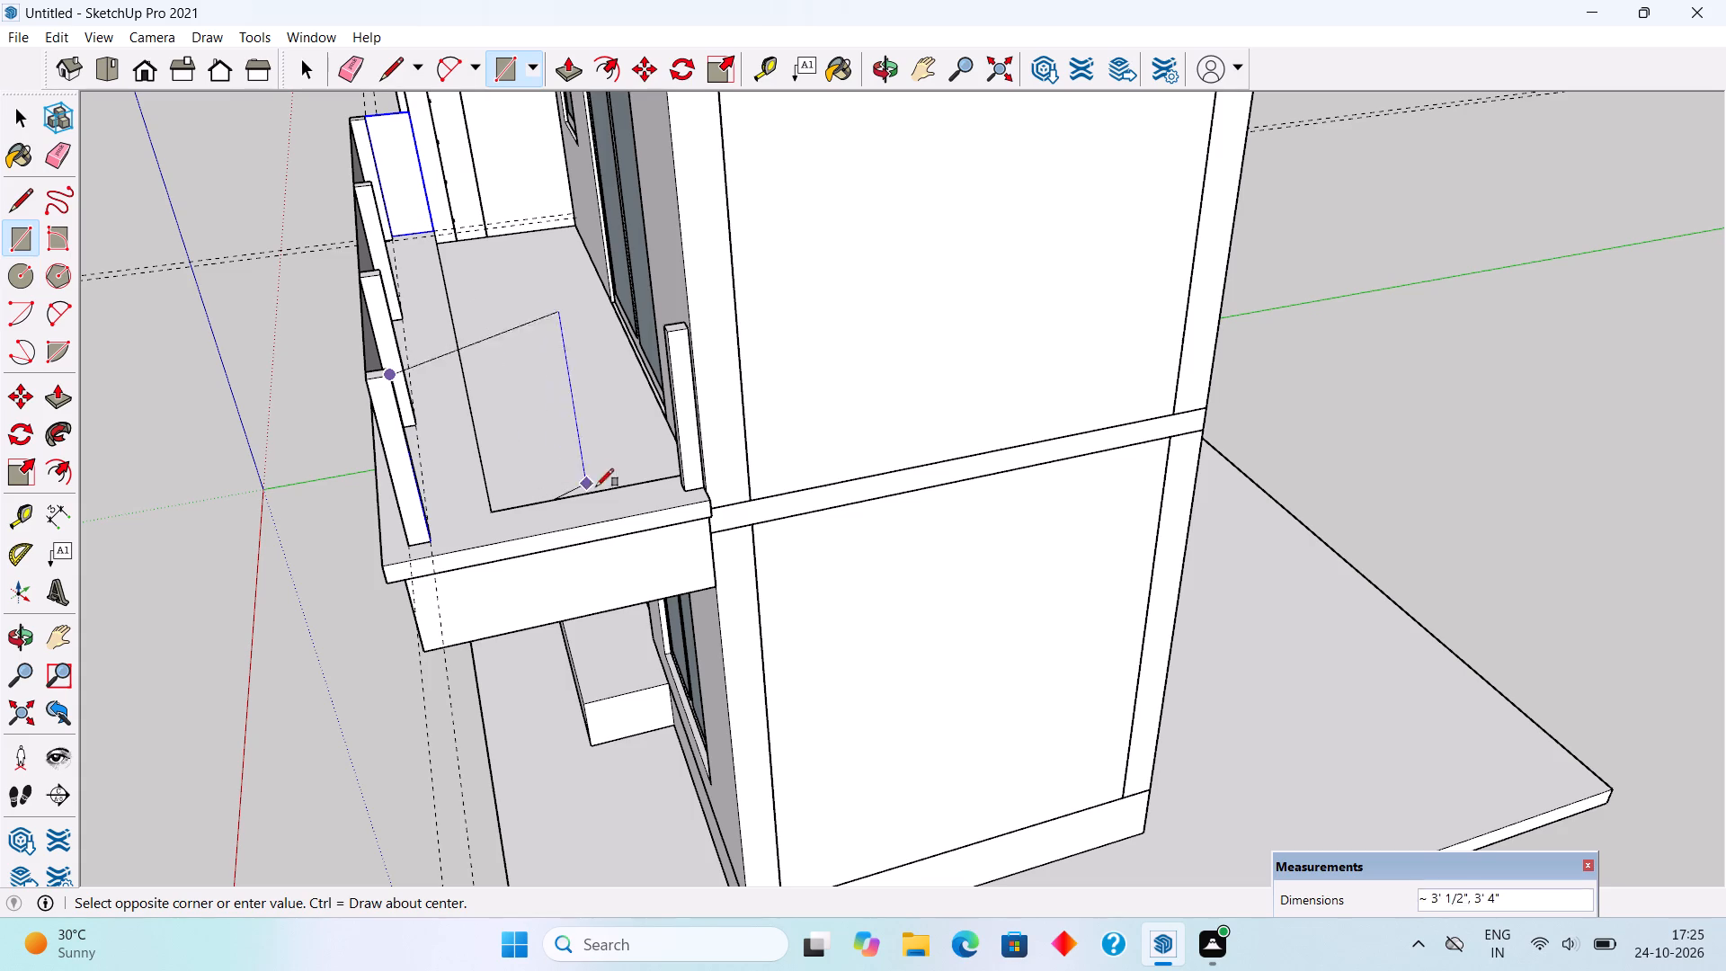
{"action": "left_click", "coordinate": [686, 489]}
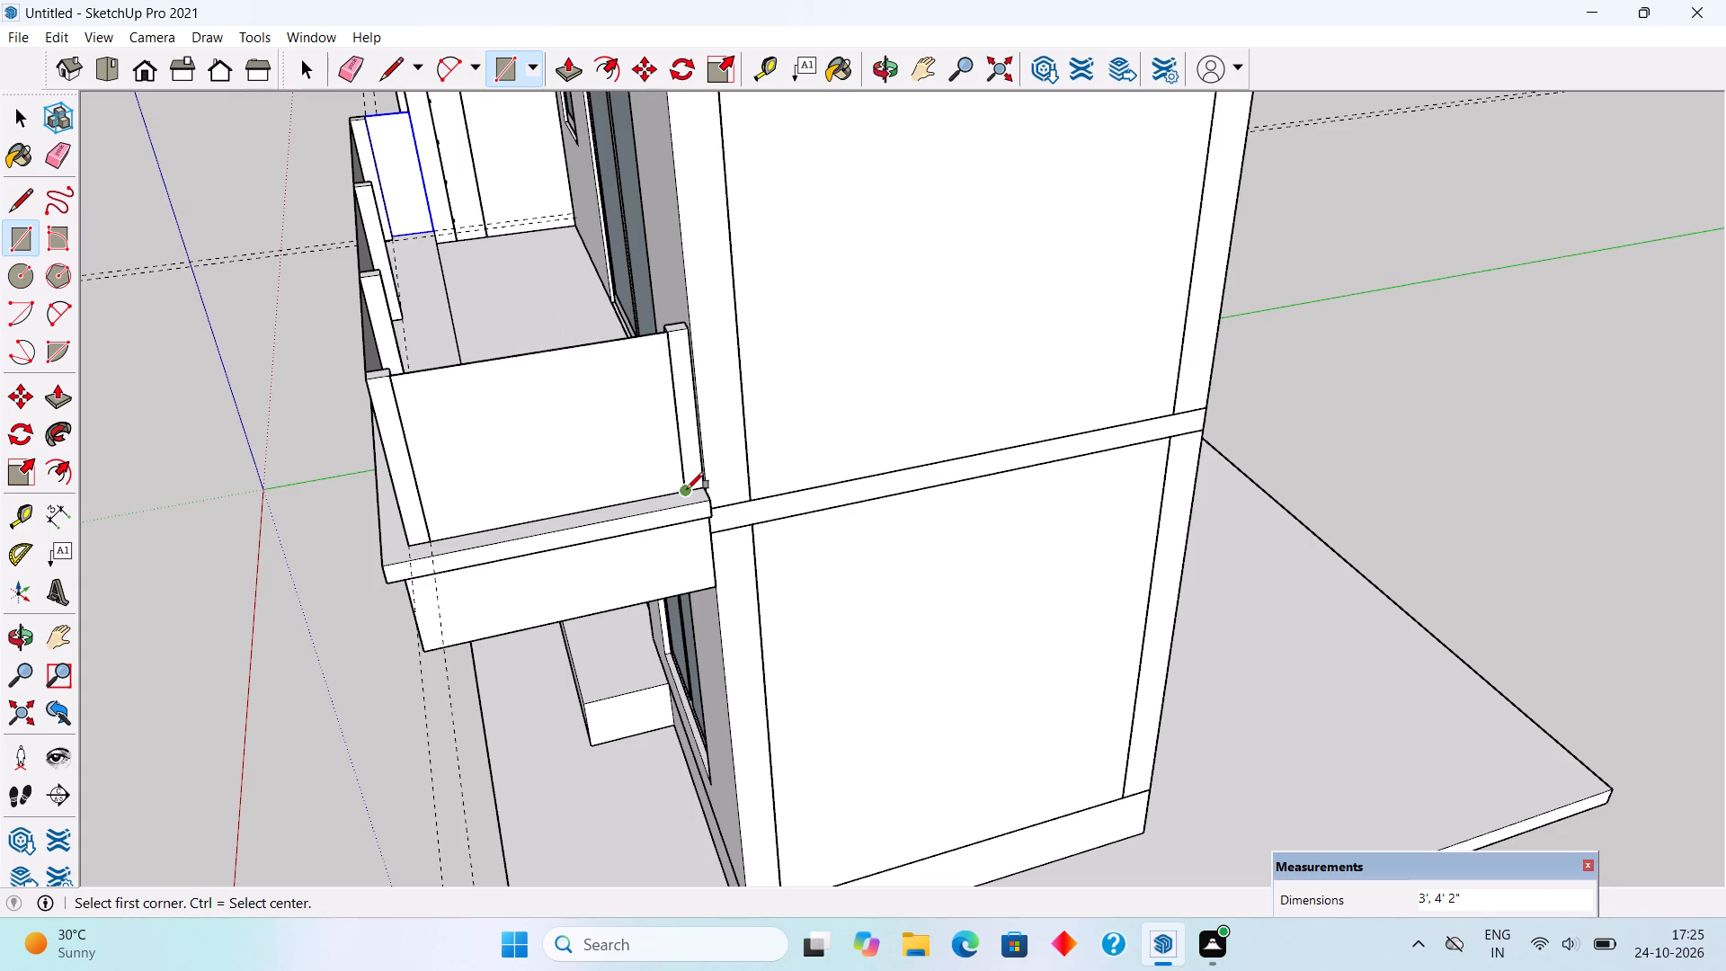
Make the balcony's side panel rectangle a group.
{"action": "key", "text": "space"}
{"action": "triple_click", "coordinate": [630, 489]}
{"action": "right_click", "coordinate": [630, 489]}
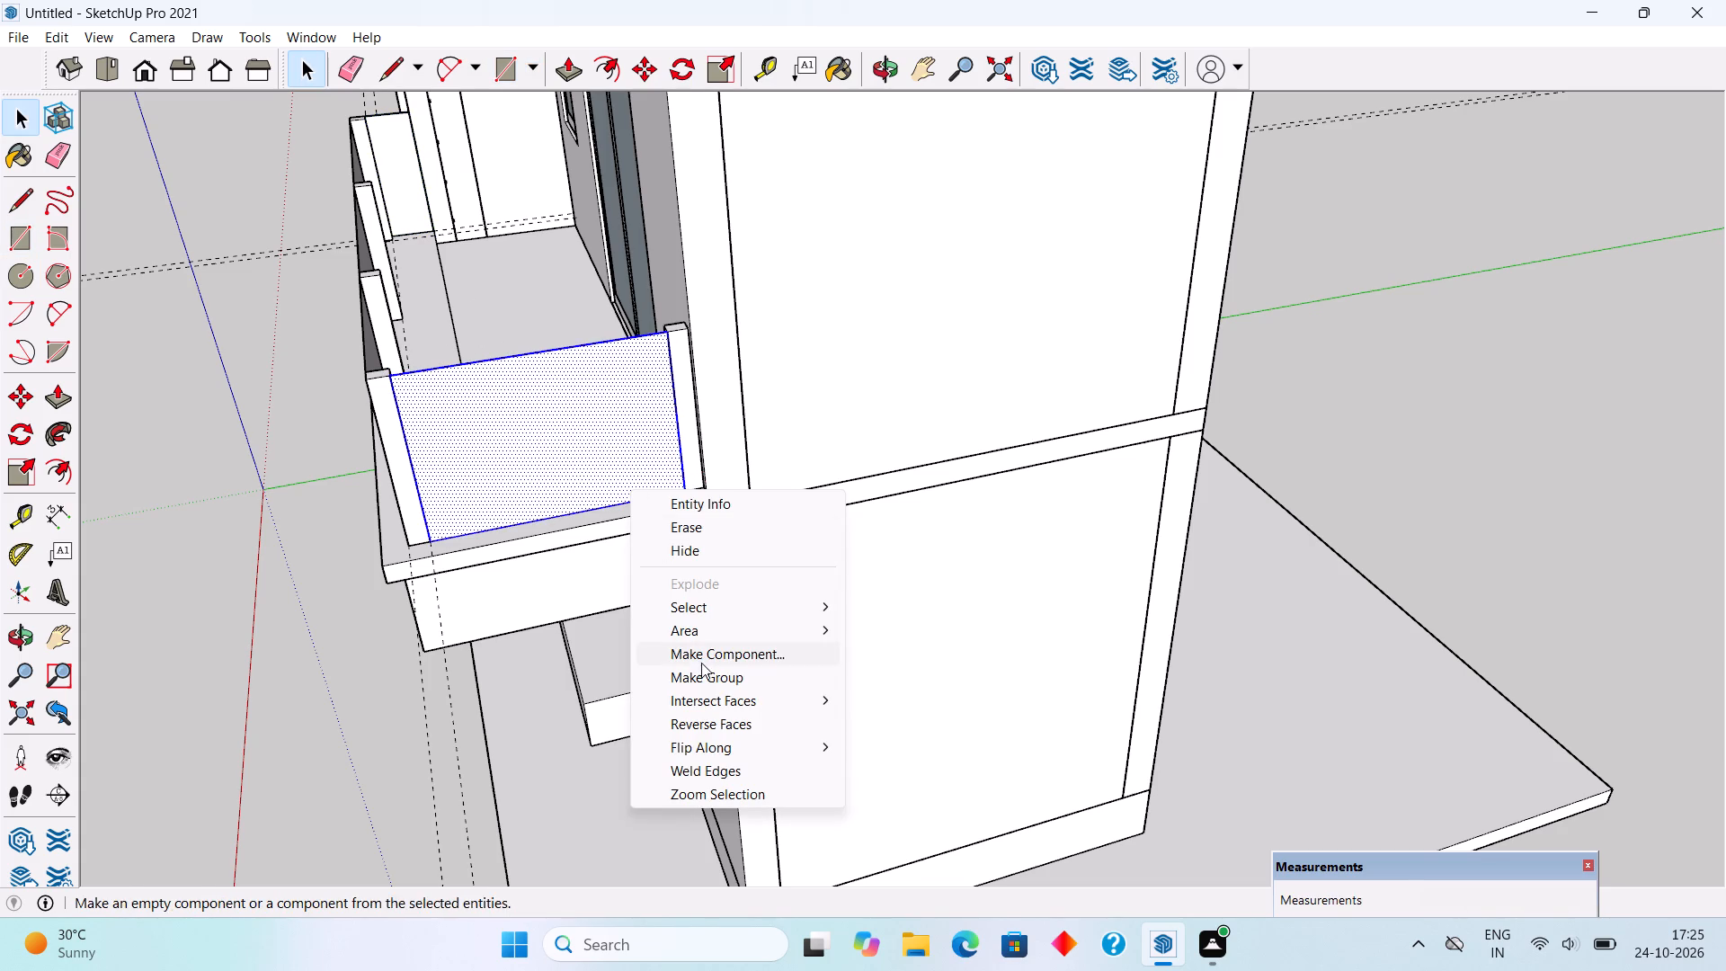
{"action": "left_click", "coordinate": [707, 676]}
Make each of the three front railing panel rectangles its own separate group, then clear the selection.
{"action": "middle_click_drag", "start_coordinate": [716, 625], "coordinate": [1326, 656]}
{"action": "scroll", "coordinate": [1326, 639], "scroll_direction": "down", "scroll_amount": 1}
{"action": "triple_click", "coordinate": [1179, 574]}
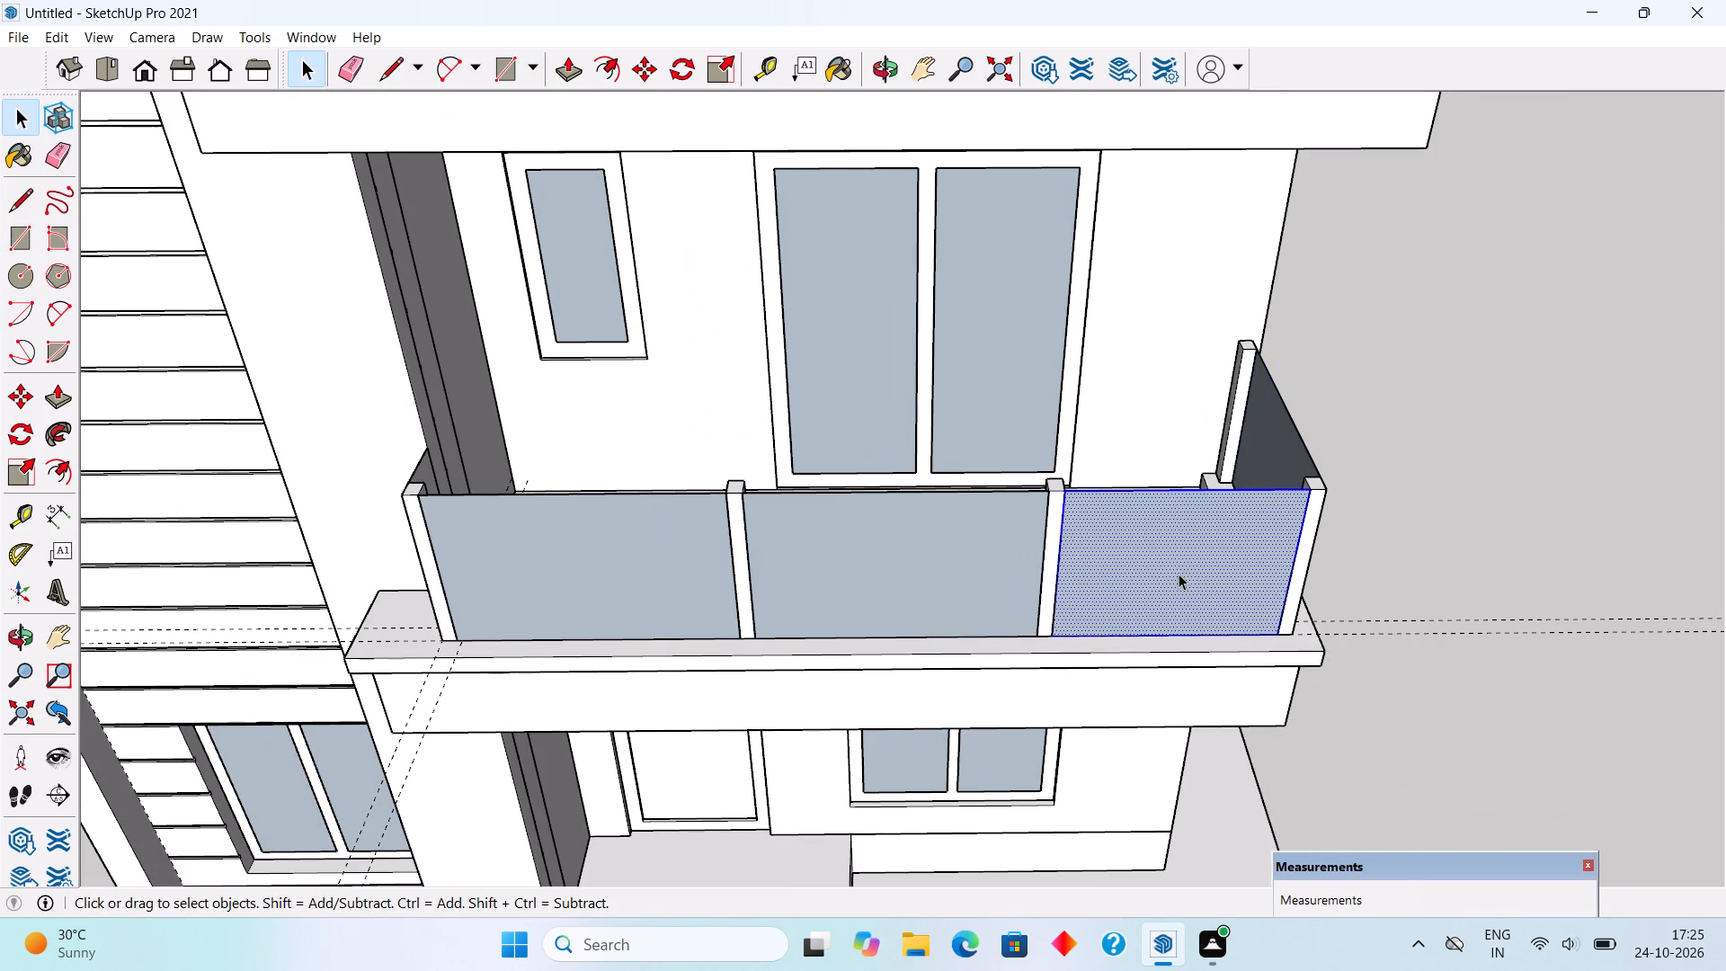
{"action": "left_click", "coordinate": [1178, 574]}
{"action": "right_click", "coordinate": [1178, 567]}
{"action": "left_click", "coordinate": [1260, 756]}
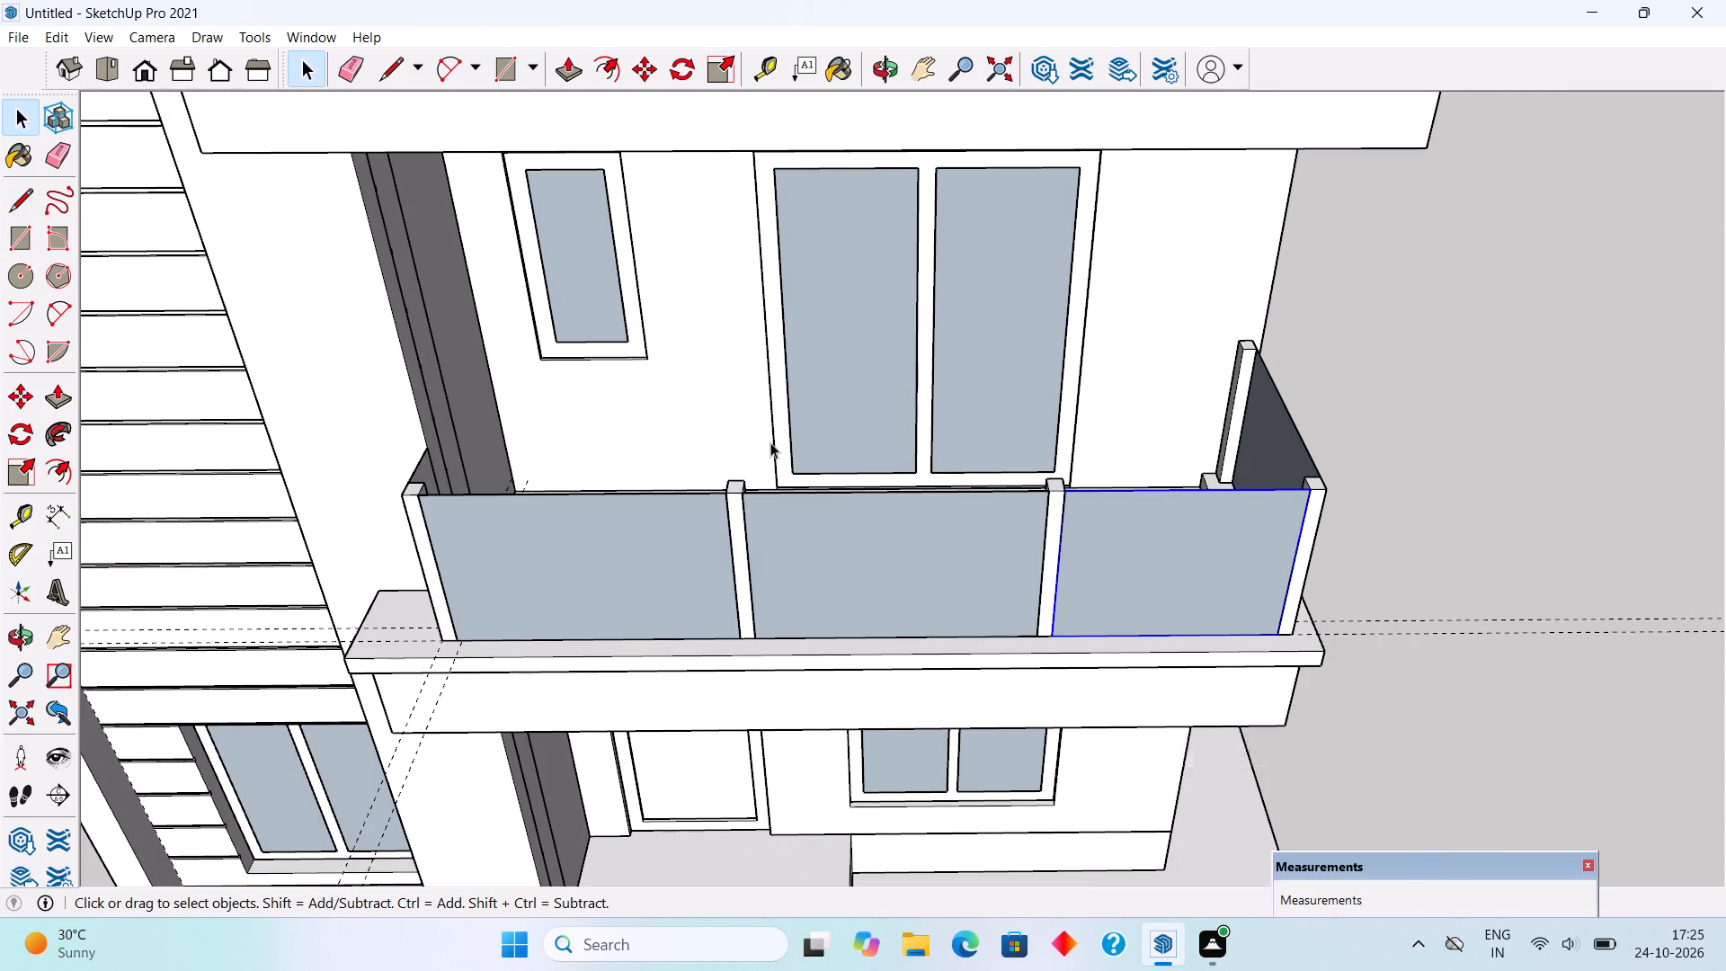
{"action": "triple_click", "coordinate": [838, 546]}
{"action": "triple_click", "coordinate": [843, 544]}
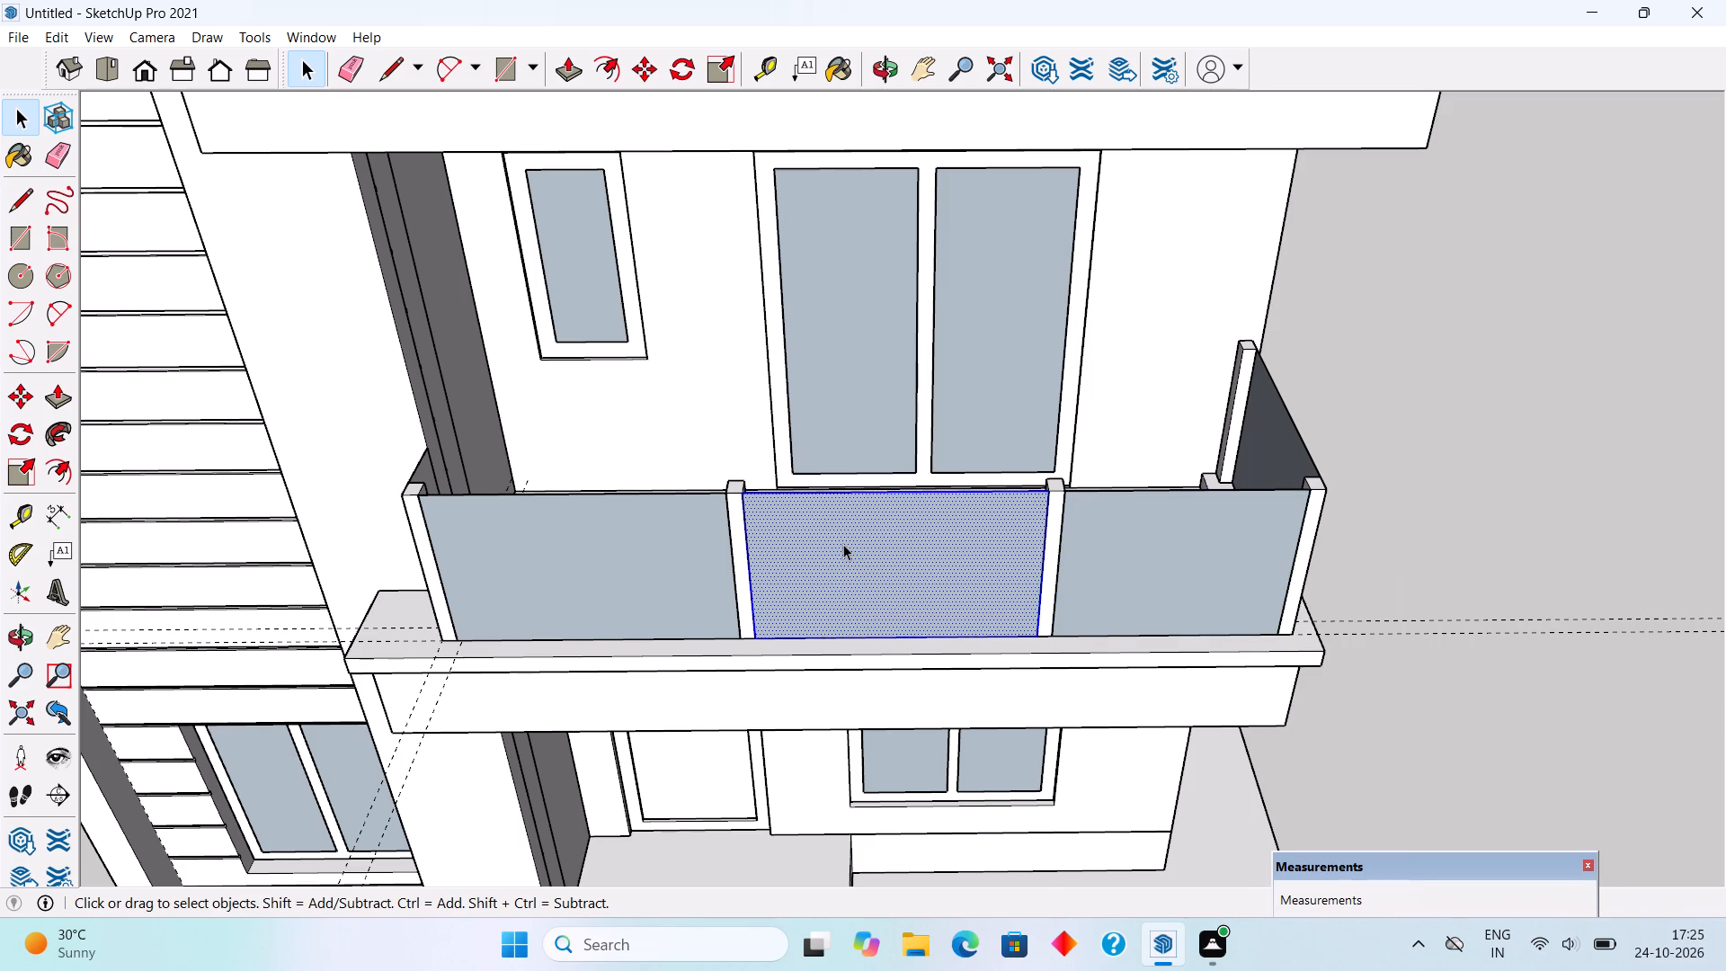
{"action": "right_click", "coordinate": [843, 544]}
{"action": "left_click", "coordinate": [907, 728]}
{"action": "triple_click", "coordinate": [623, 527]}
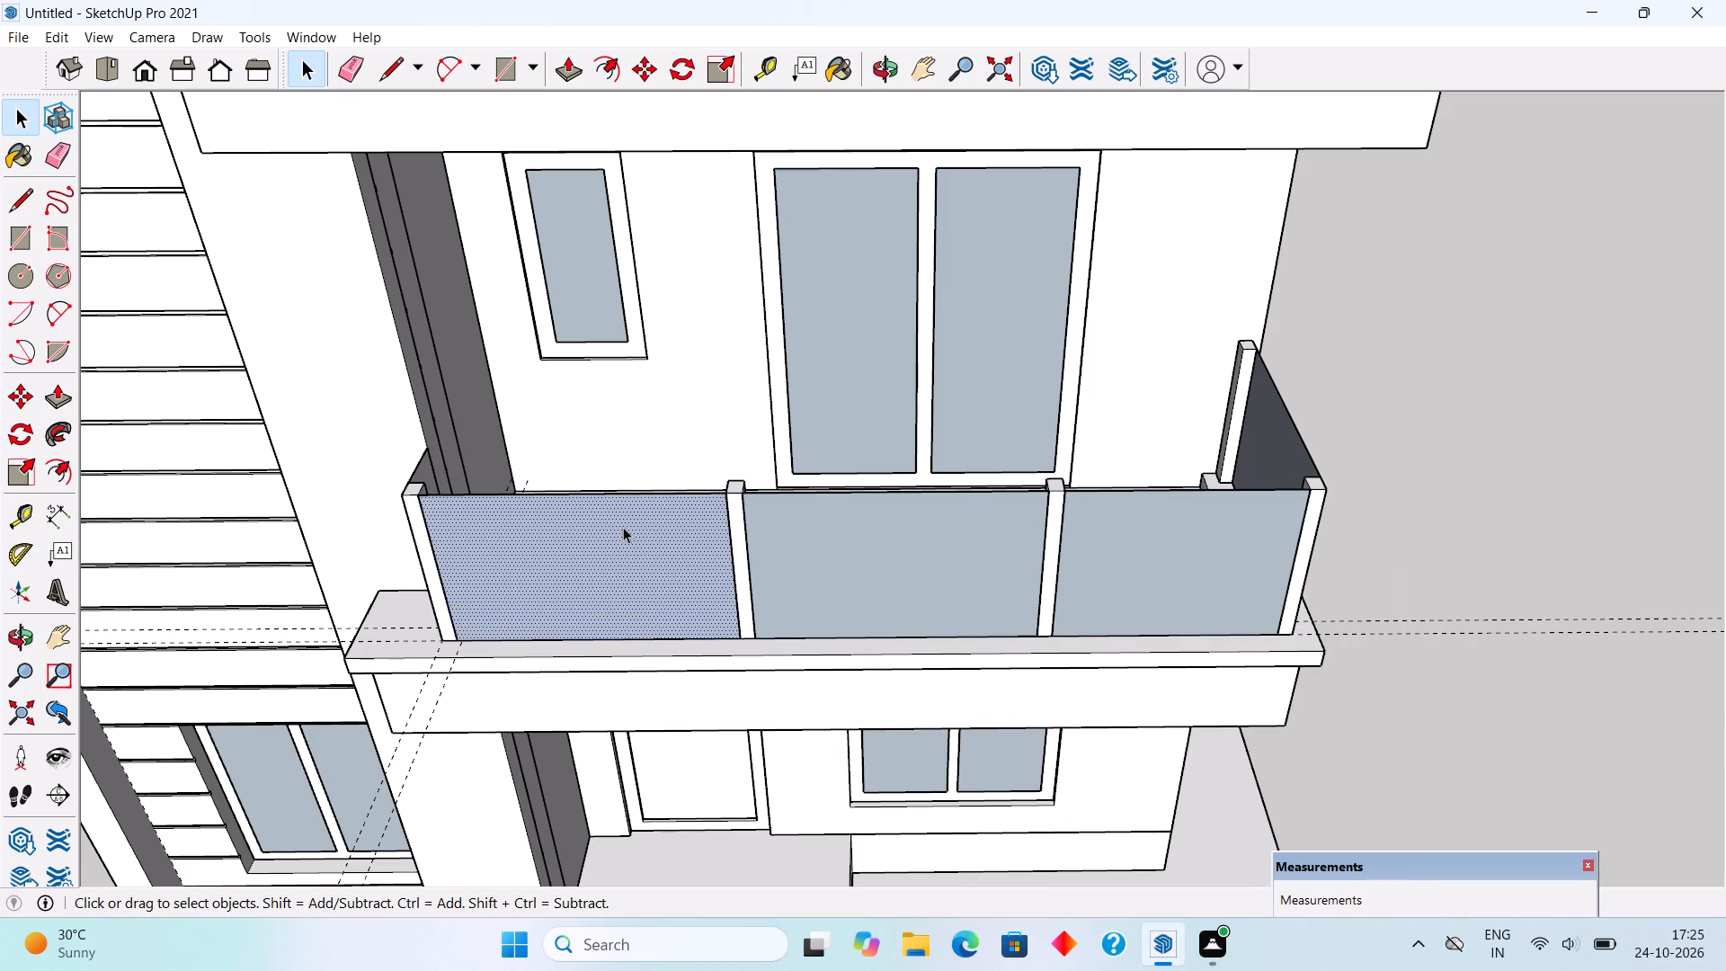
{"action": "left_click", "coordinate": [623, 527]}
{"action": "right_click", "coordinate": [623, 527]}
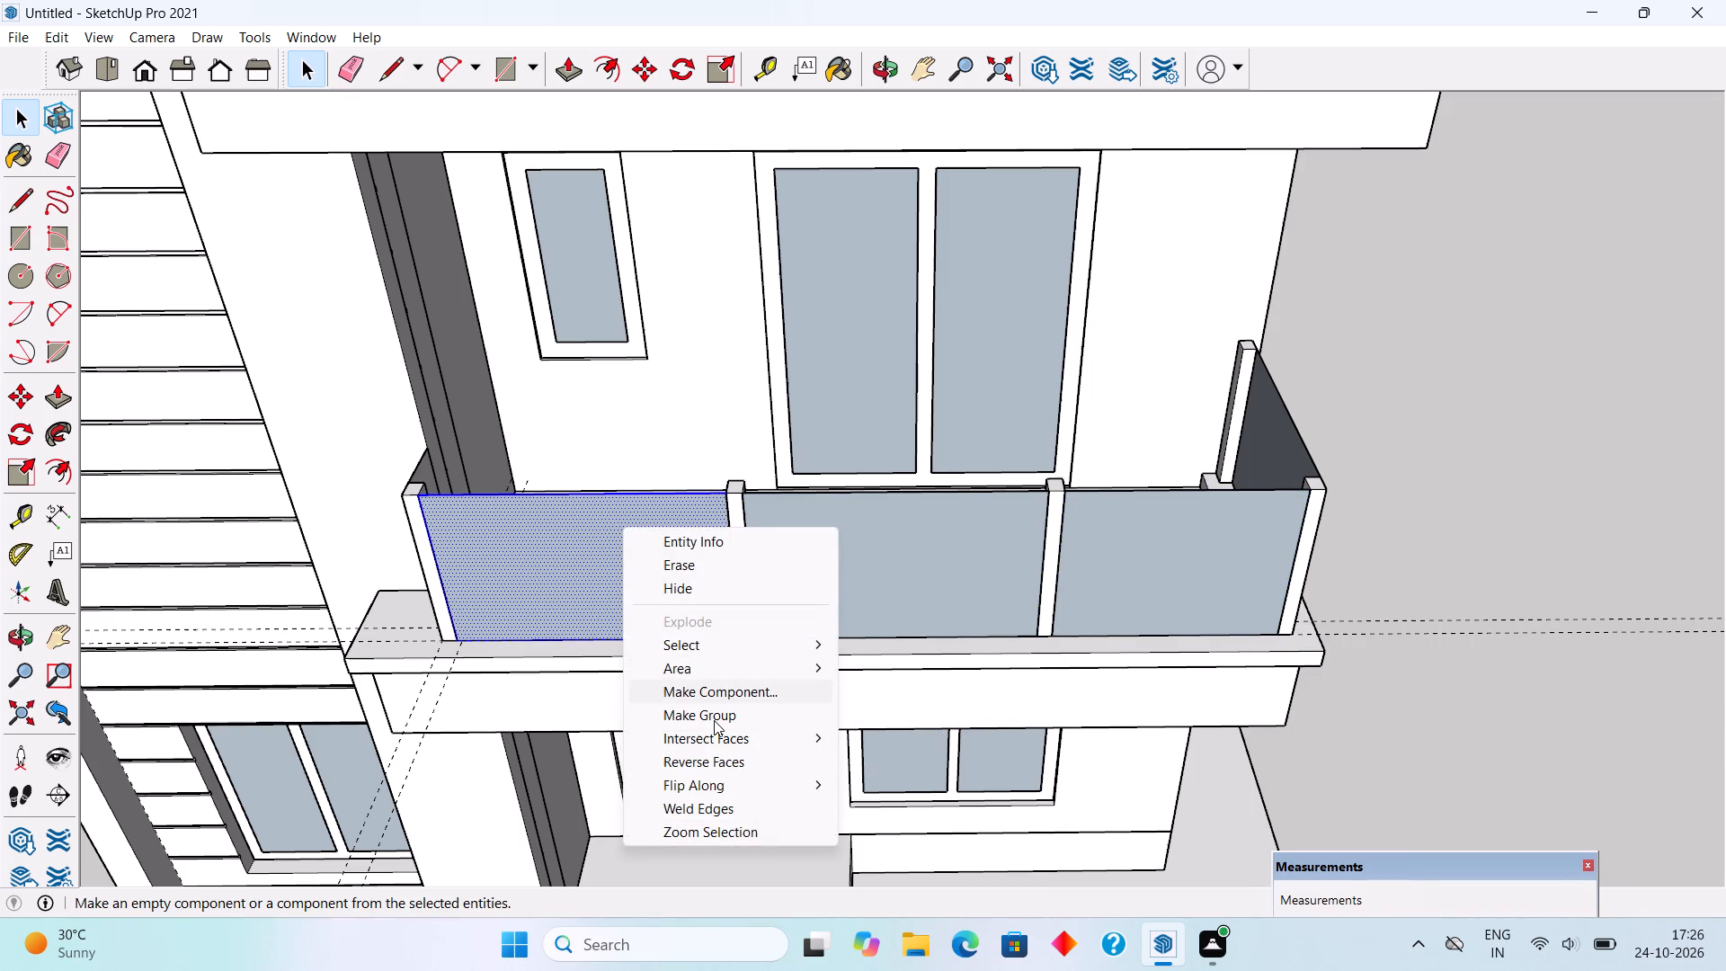
{"action": "left_click", "coordinate": [714, 720]}
{"action": "scroll", "coordinate": [810, 592], "scroll_direction": "down", "scroll_amount": 5}
{"action": "left_click", "coordinate": [1231, 492]}
Examine the house front and the balcony railing from several angles and distances.
{"action": "middle_click_drag", "start_coordinate": [1181, 586], "coordinate": [1148, 220]}
{"action": "scroll", "coordinate": [1144, 212], "scroll_direction": "down", "scroll_amount": 4}
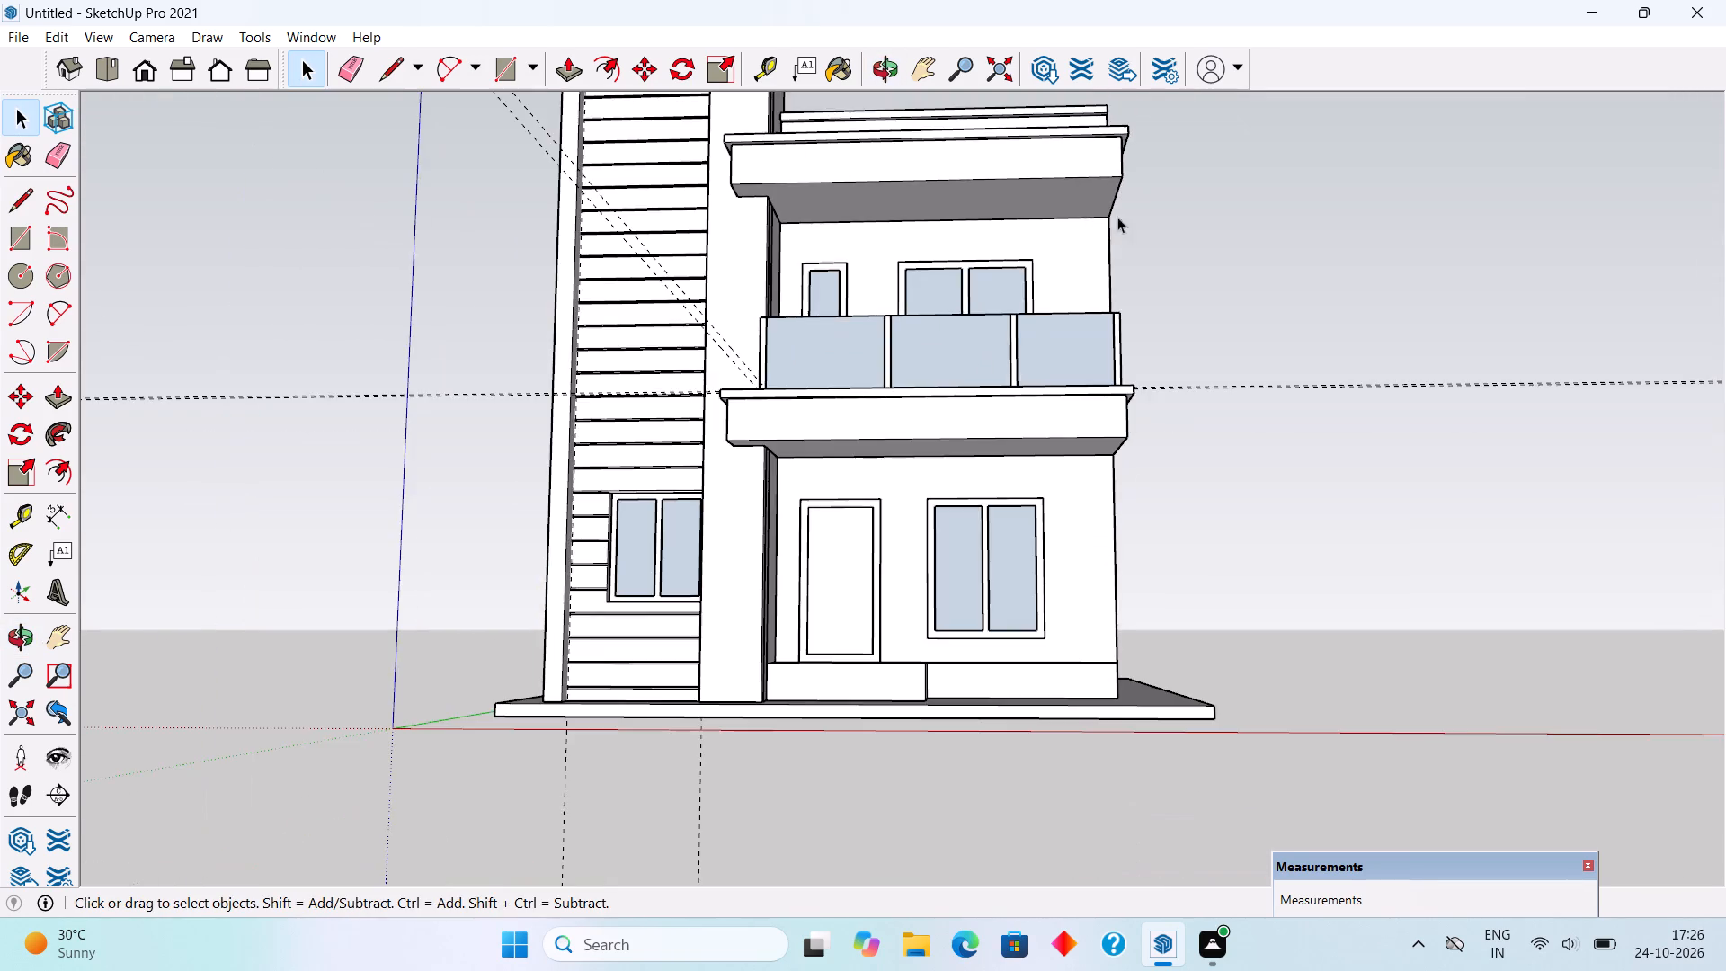
{"action": "middle_click_drag", "start_coordinate": [1028, 322], "coordinate": [960, 455]}
{"action": "scroll", "coordinate": [957, 456], "scroll_direction": "down", "scroll_amount": 4}
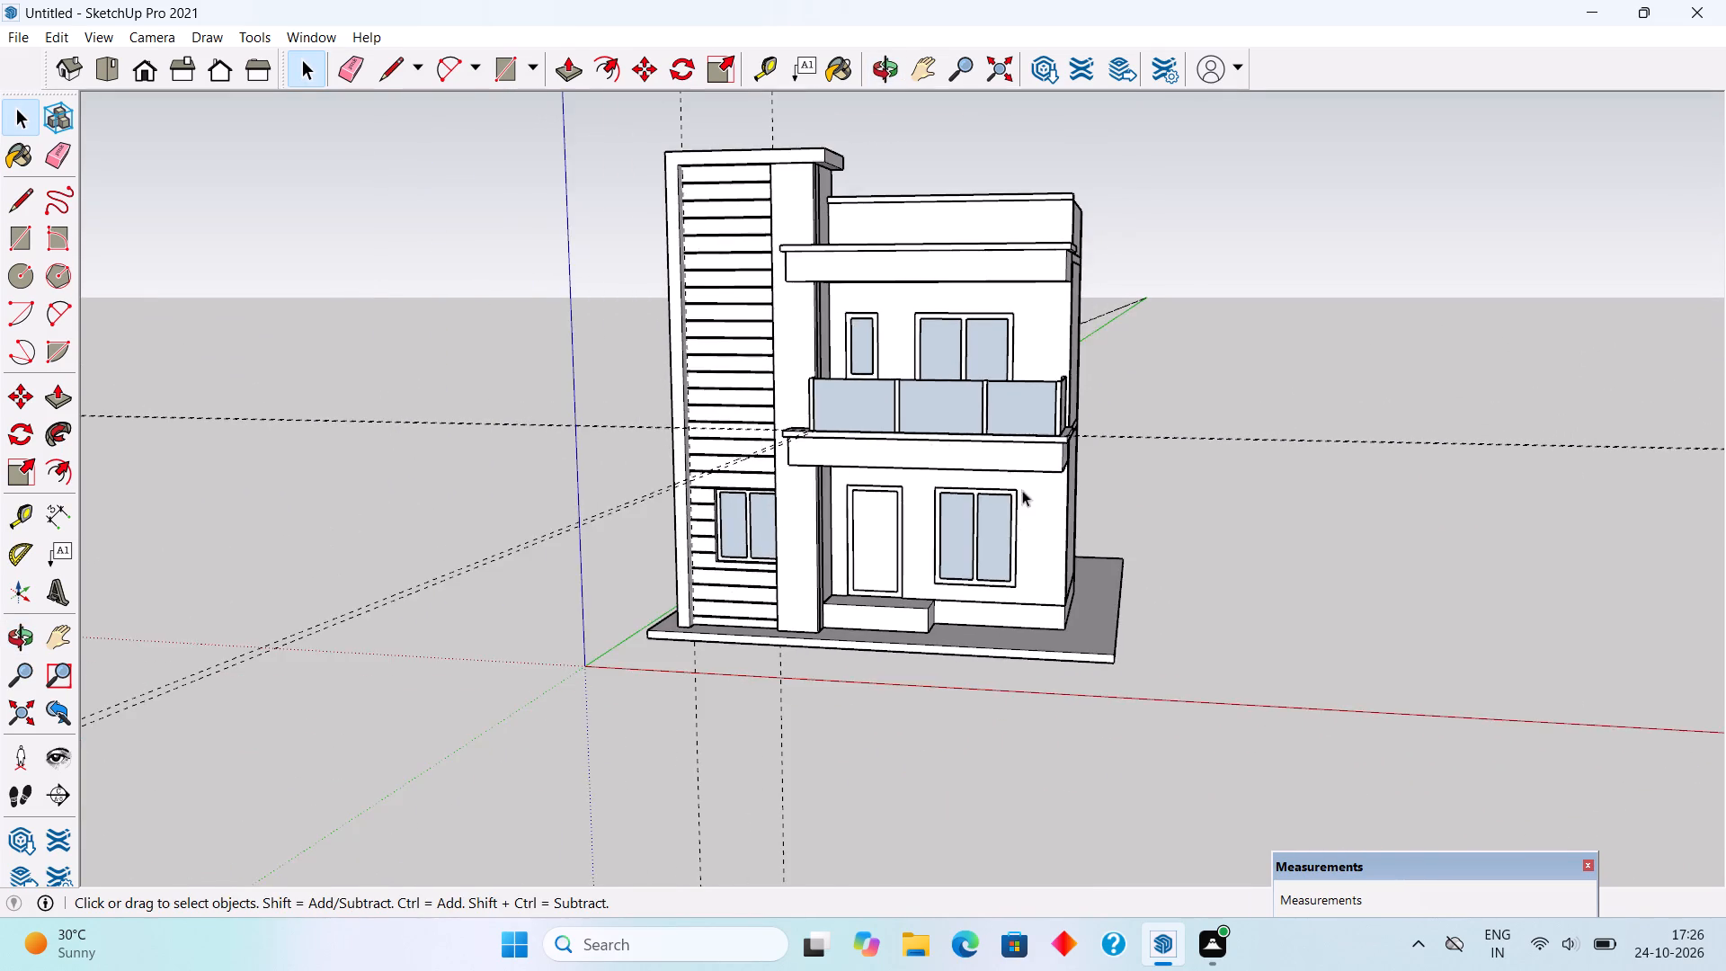
{"action": "middle_click_drag", "start_coordinate": [1045, 511], "coordinate": [1169, 554]}
{"action": "scroll", "coordinate": [1001, 619], "scroll_direction": "up", "scroll_amount": 4}
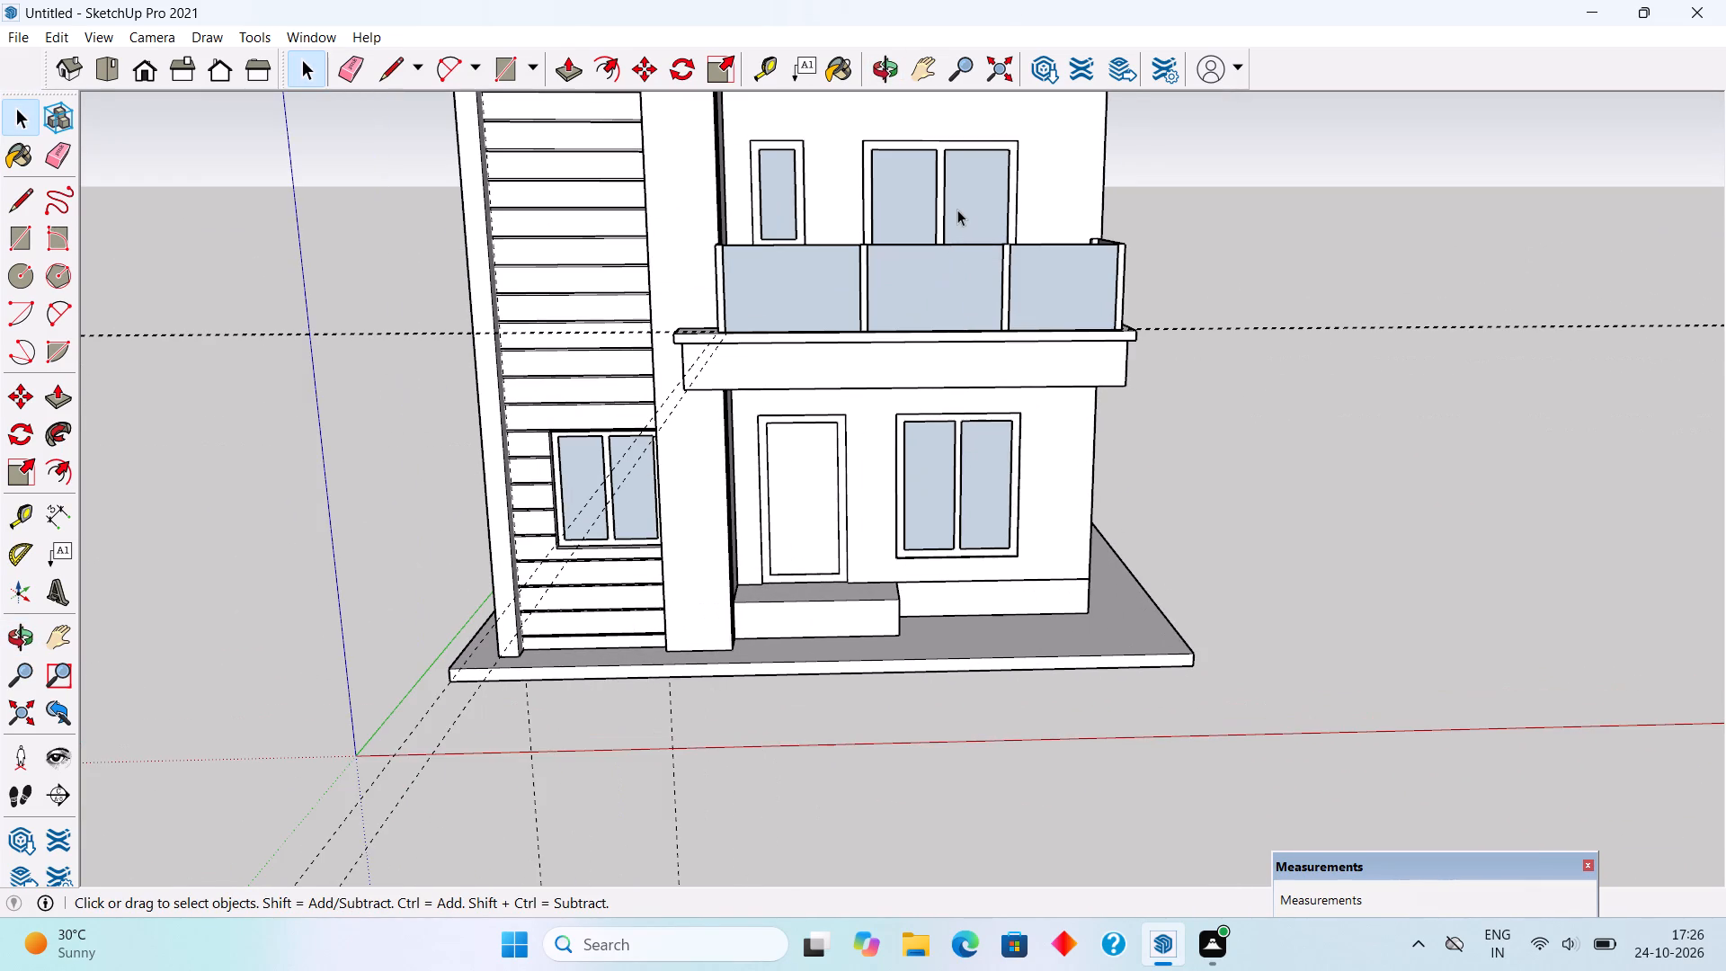
{"action": "scroll", "coordinate": [948, 248], "scroll_direction": "down", "scroll_amount": 2}
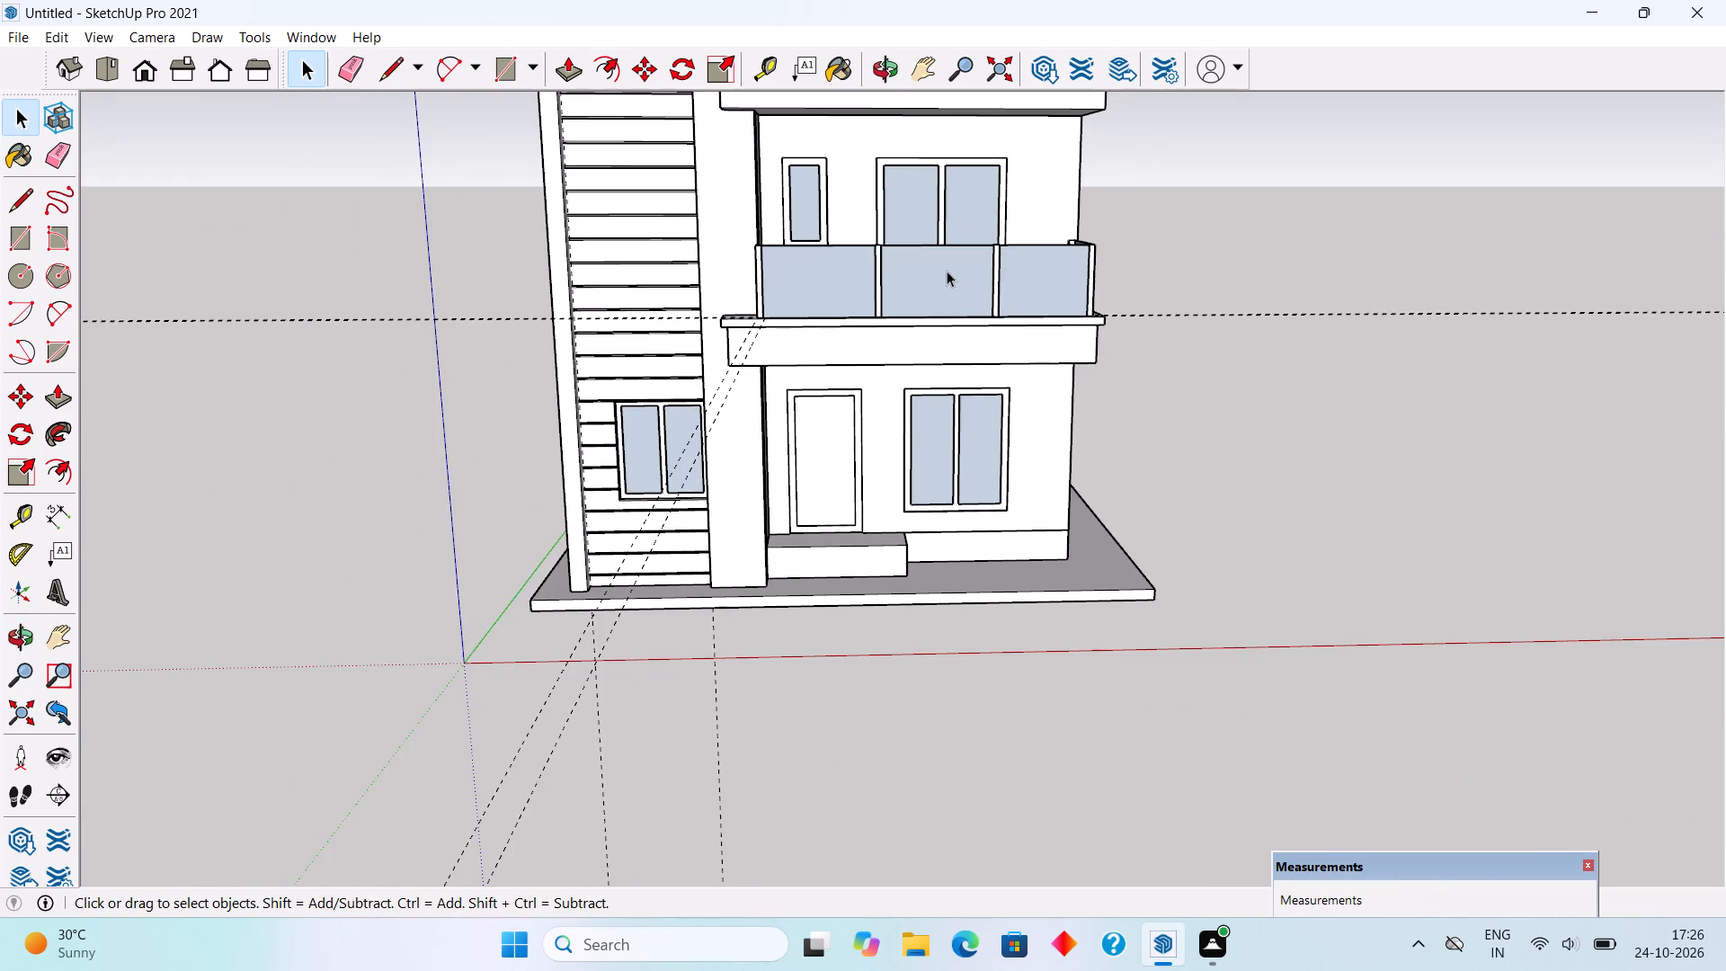
{"action": "scroll", "coordinate": [947, 272], "scroll_direction": "down", "scroll_amount": 8}
{"action": "scroll", "coordinate": [817, 101], "scroll_direction": "up", "scroll_amount": 1}
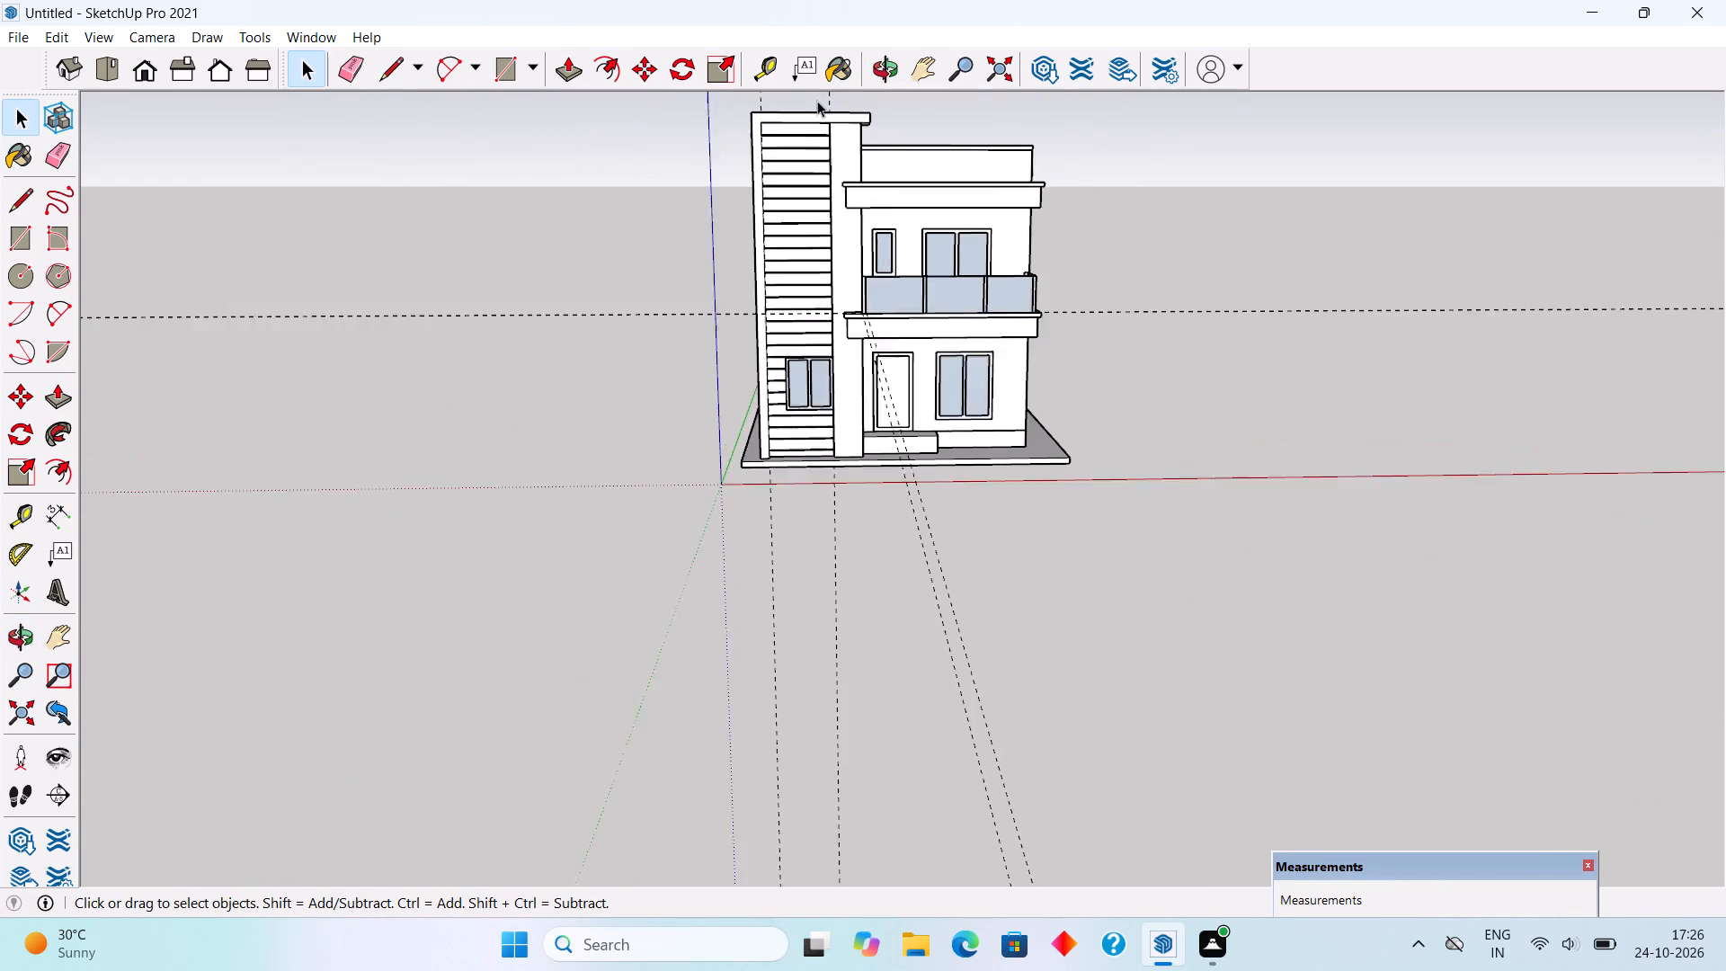
{"action": "scroll", "coordinate": [817, 101], "scroll_direction": "up", "scroll_amount": 7}
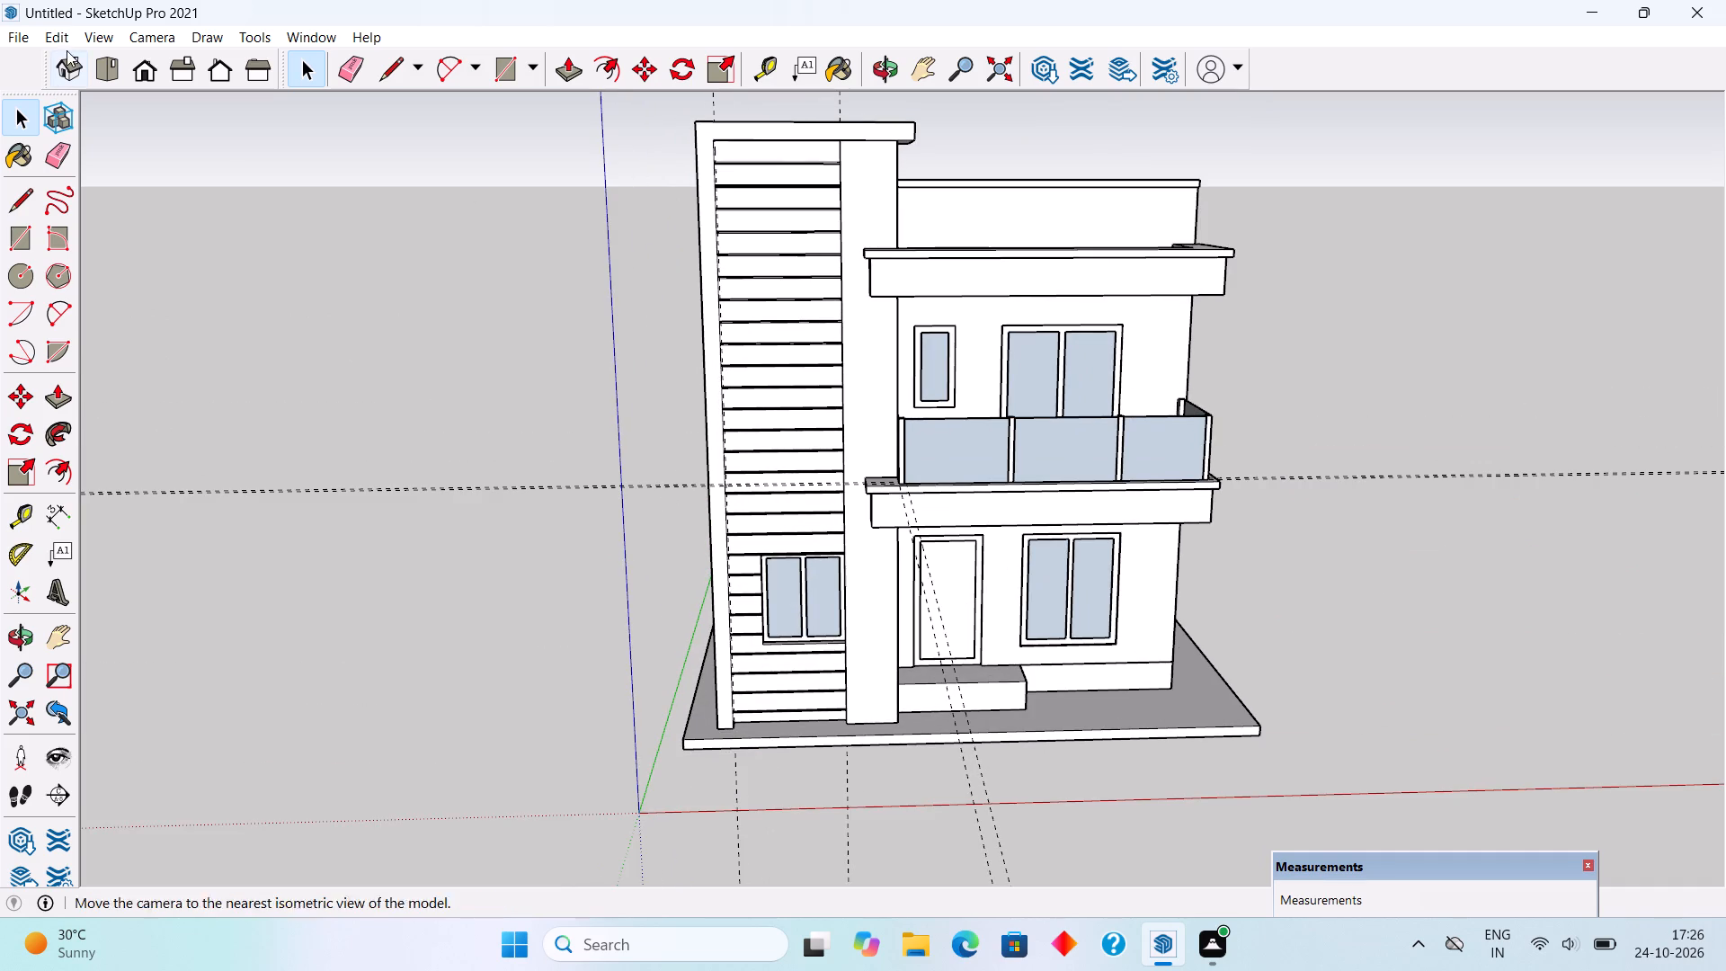
Delete all construction guides from the model.
{"action": "left_click", "coordinate": [68, 44]}
{"action": "left_click", "coordinate": [116, 225]}
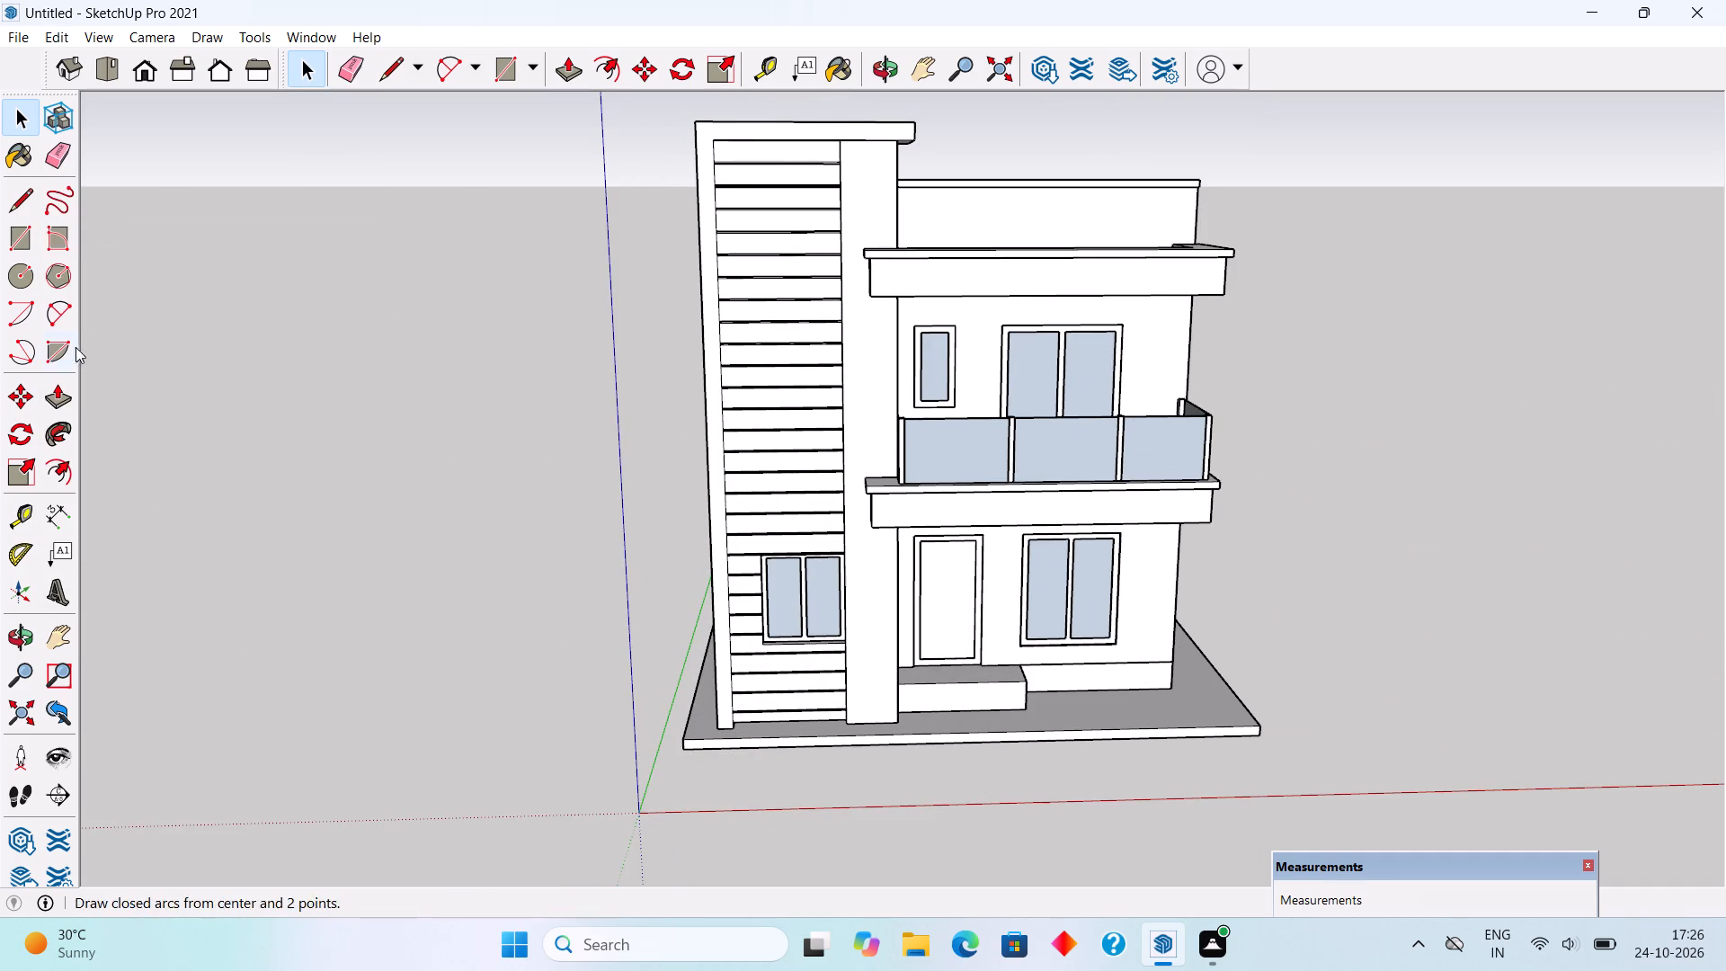
Draw a 1' line straight outward, away from the house, from the entrance platform's top front corner at its exposed end.
{"action": "middle_click_drag", "start_coordinate": [1003, 782], "coordinate": [298, 838]}
{"action": "scroll", "coordinate": [631, 806], "scroll_direction": "up", "scroll_amount": 2}
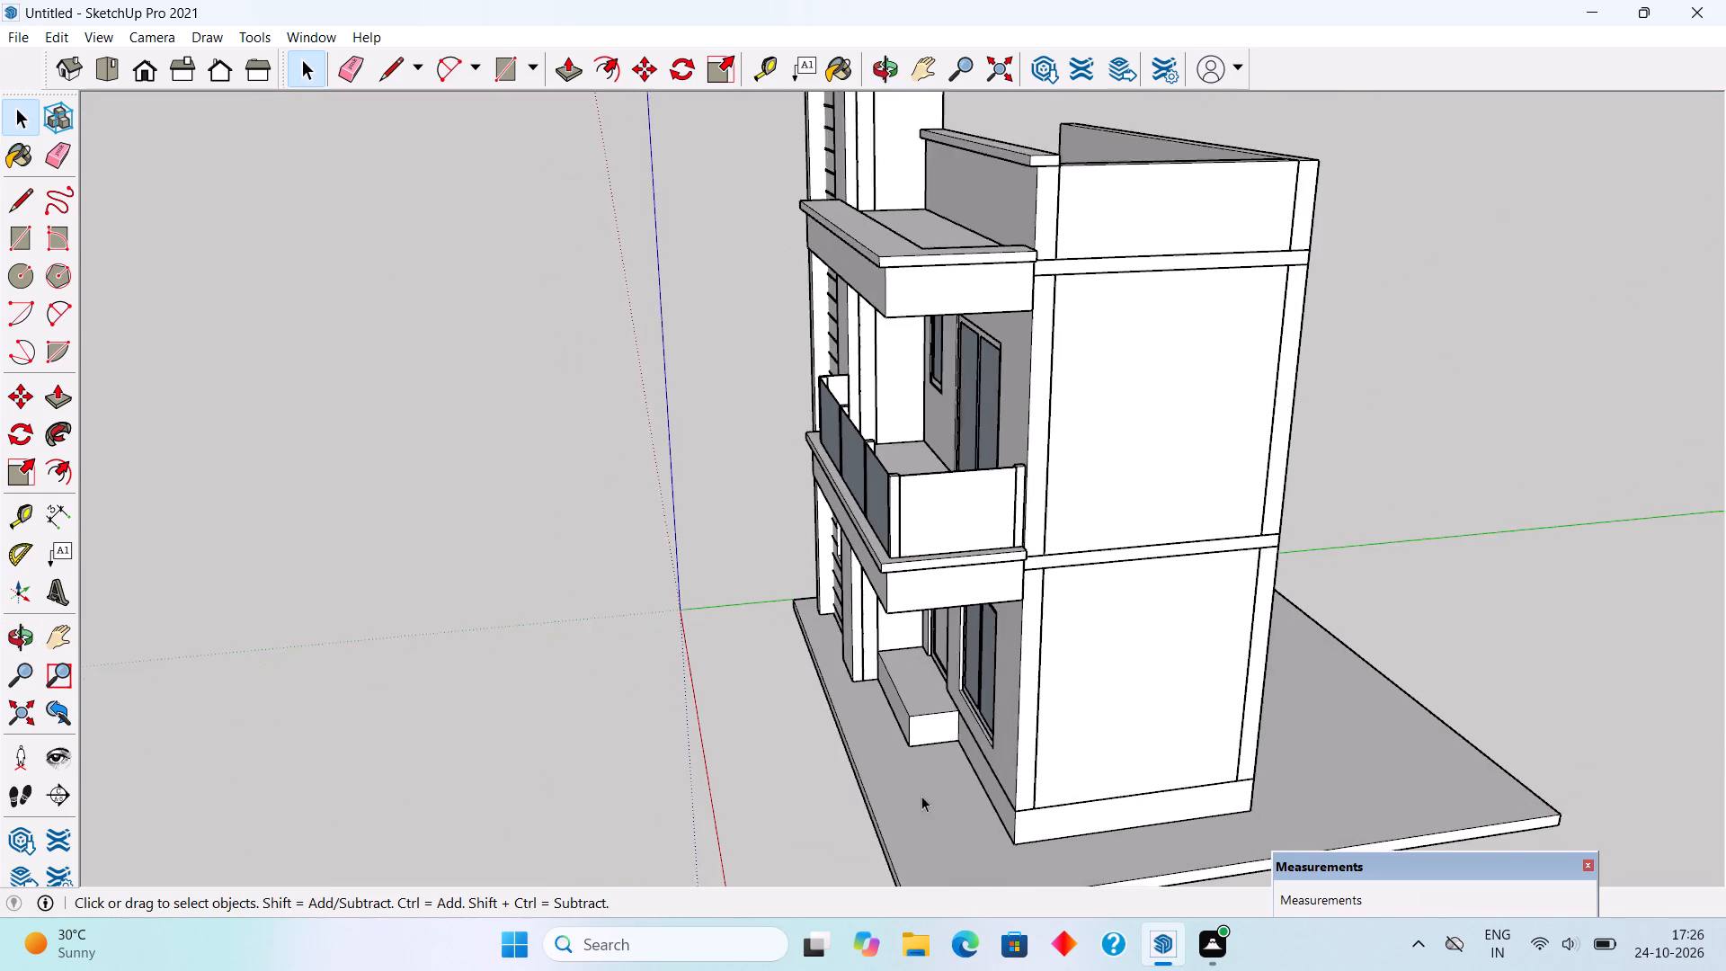
{"action": "scroll", "coordinate": [921, 796], "scroll_direction": "up", "scroll_amount": 9}
{"action": "scroll", "coordinate": [874, 667], "scroll_direction": "up", "scroll_amount": 3}
{"action": "middle_click_drag", "start_coordinate": [922, 786], "coordinate": [911, 700]}
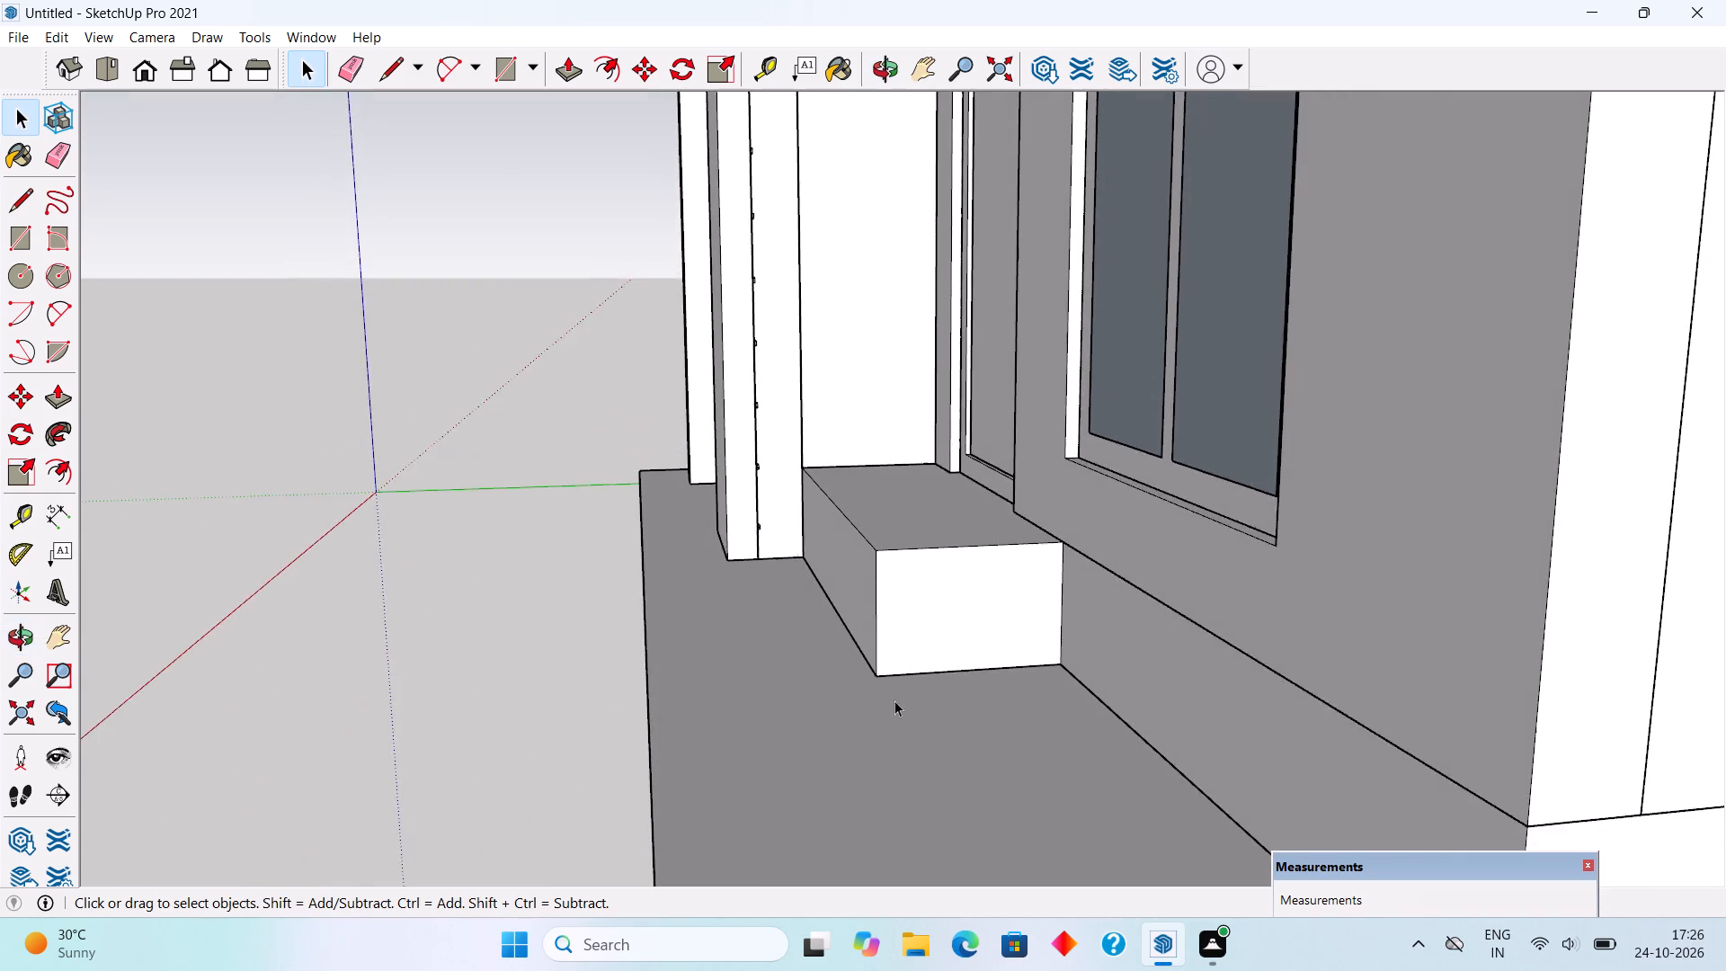
{"action": "scroll", "coordinate": [893, 701], "scroll_direction": "up", "scroll_amount": 4}
{"action": "key", "text": "l"}
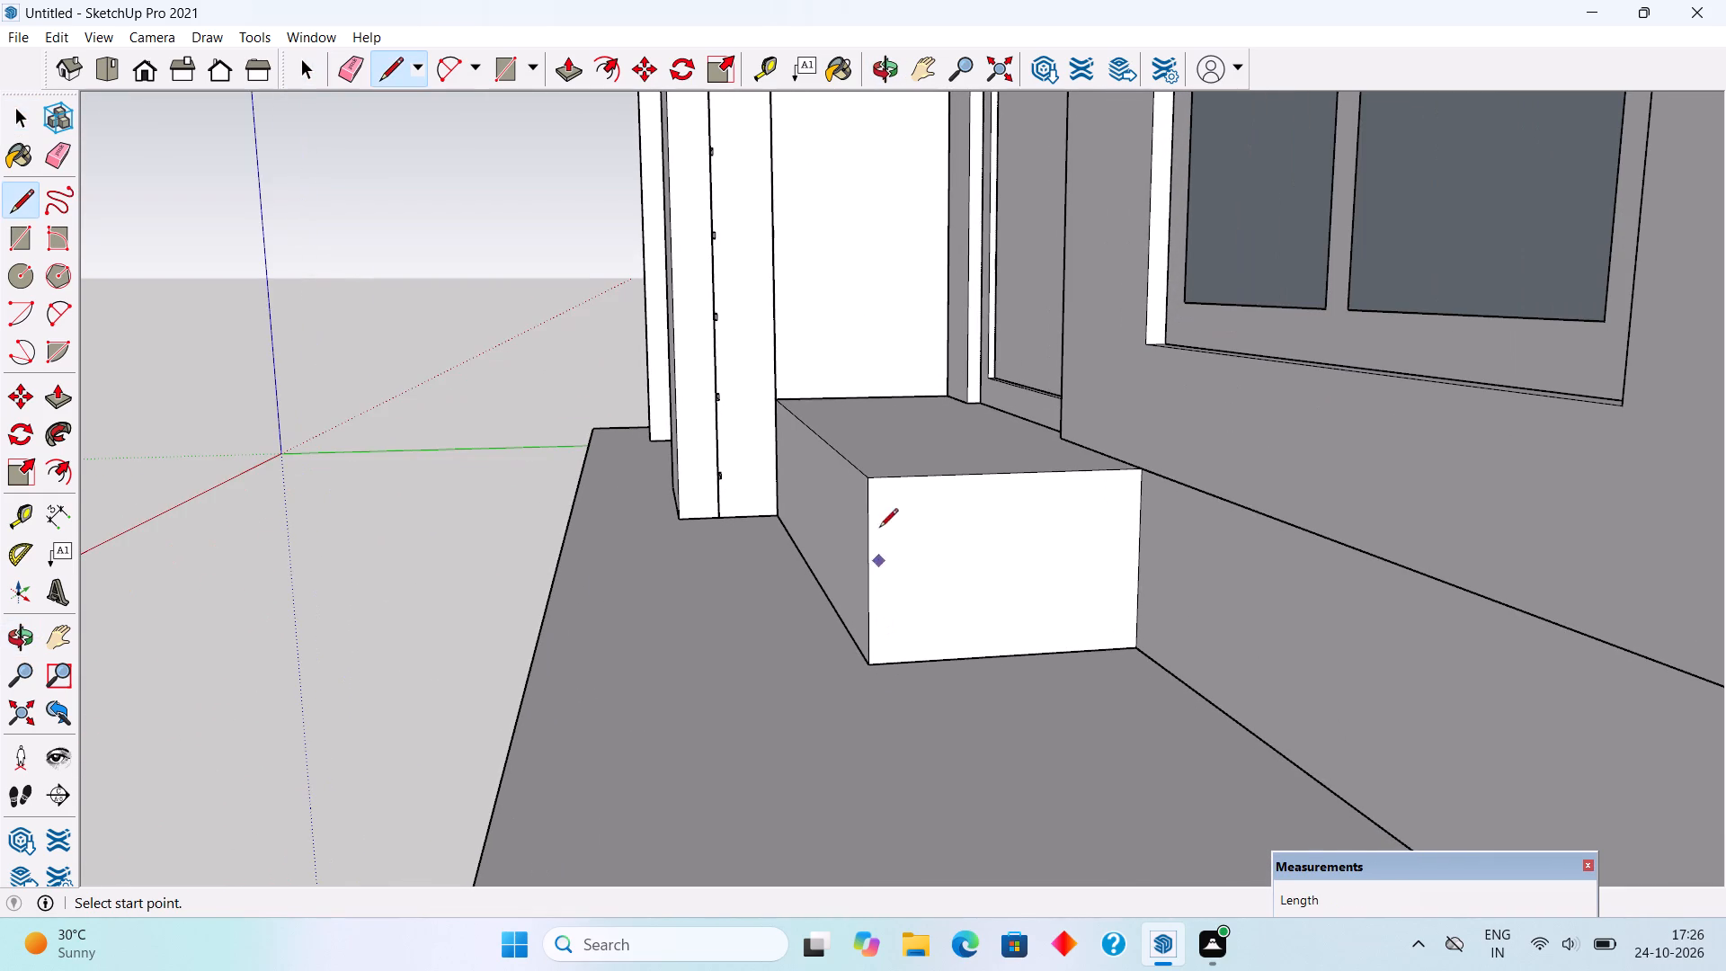
{"action": "left_click", "coordinate": [871, 474]}
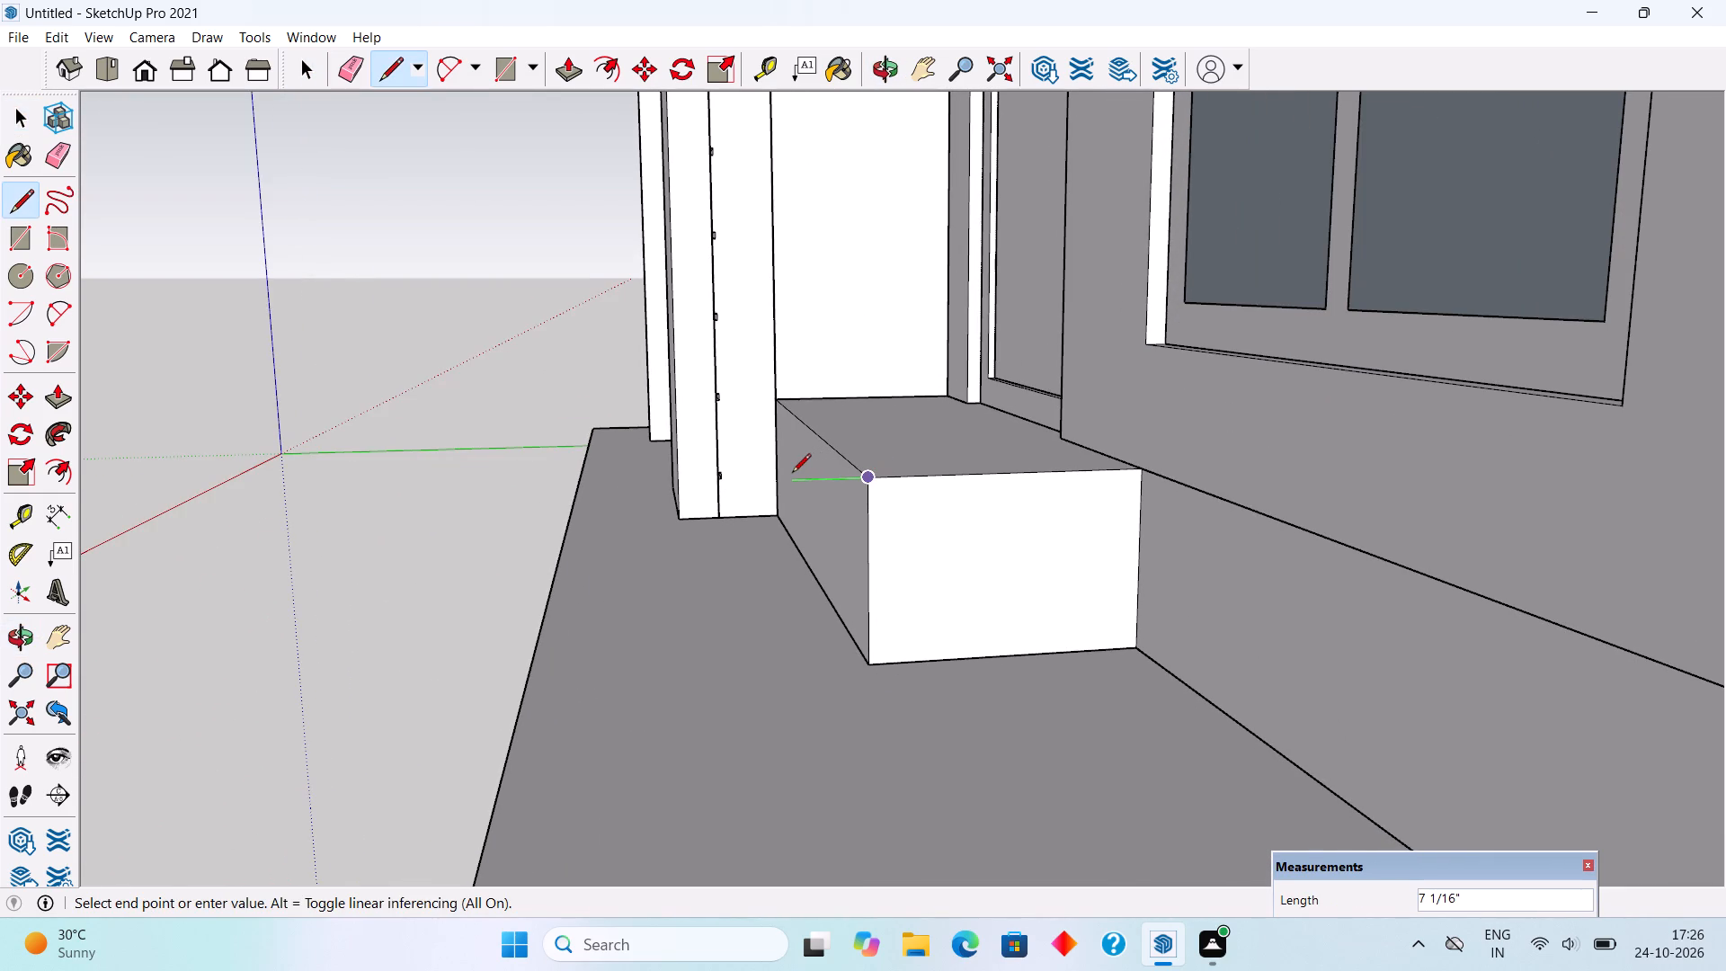
{"action": "key", "text": "1"}
{"action": "left_click", "coordinate": [792, 474]}
{"action": "key", "text": "apostrophe"}
{"action": "key", "text": "Return"}
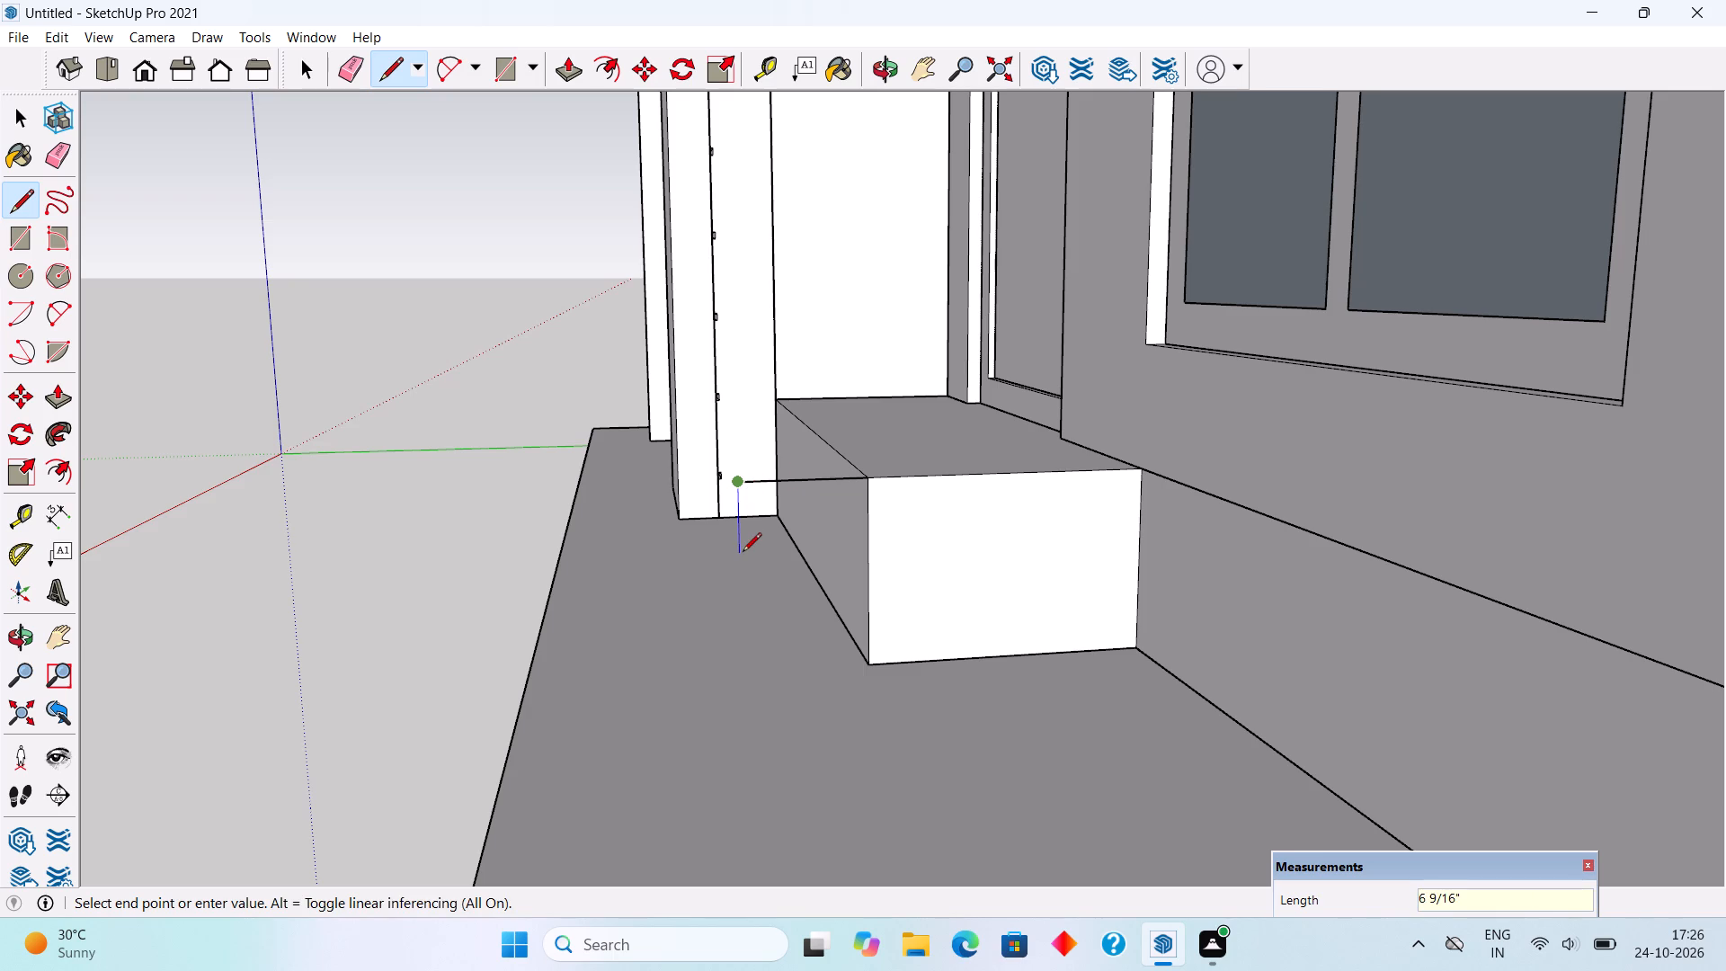
Continue the stair profile with two steps, each 6" down and 11" outward.
{"action": "key", "text": "6"}
{"action": "key", "text": "shift+quotedbl"}
{"action": "key", "text": "Return"}
{"action": "type", "text": "11\""}
{"action": "key", "text": "Return"}
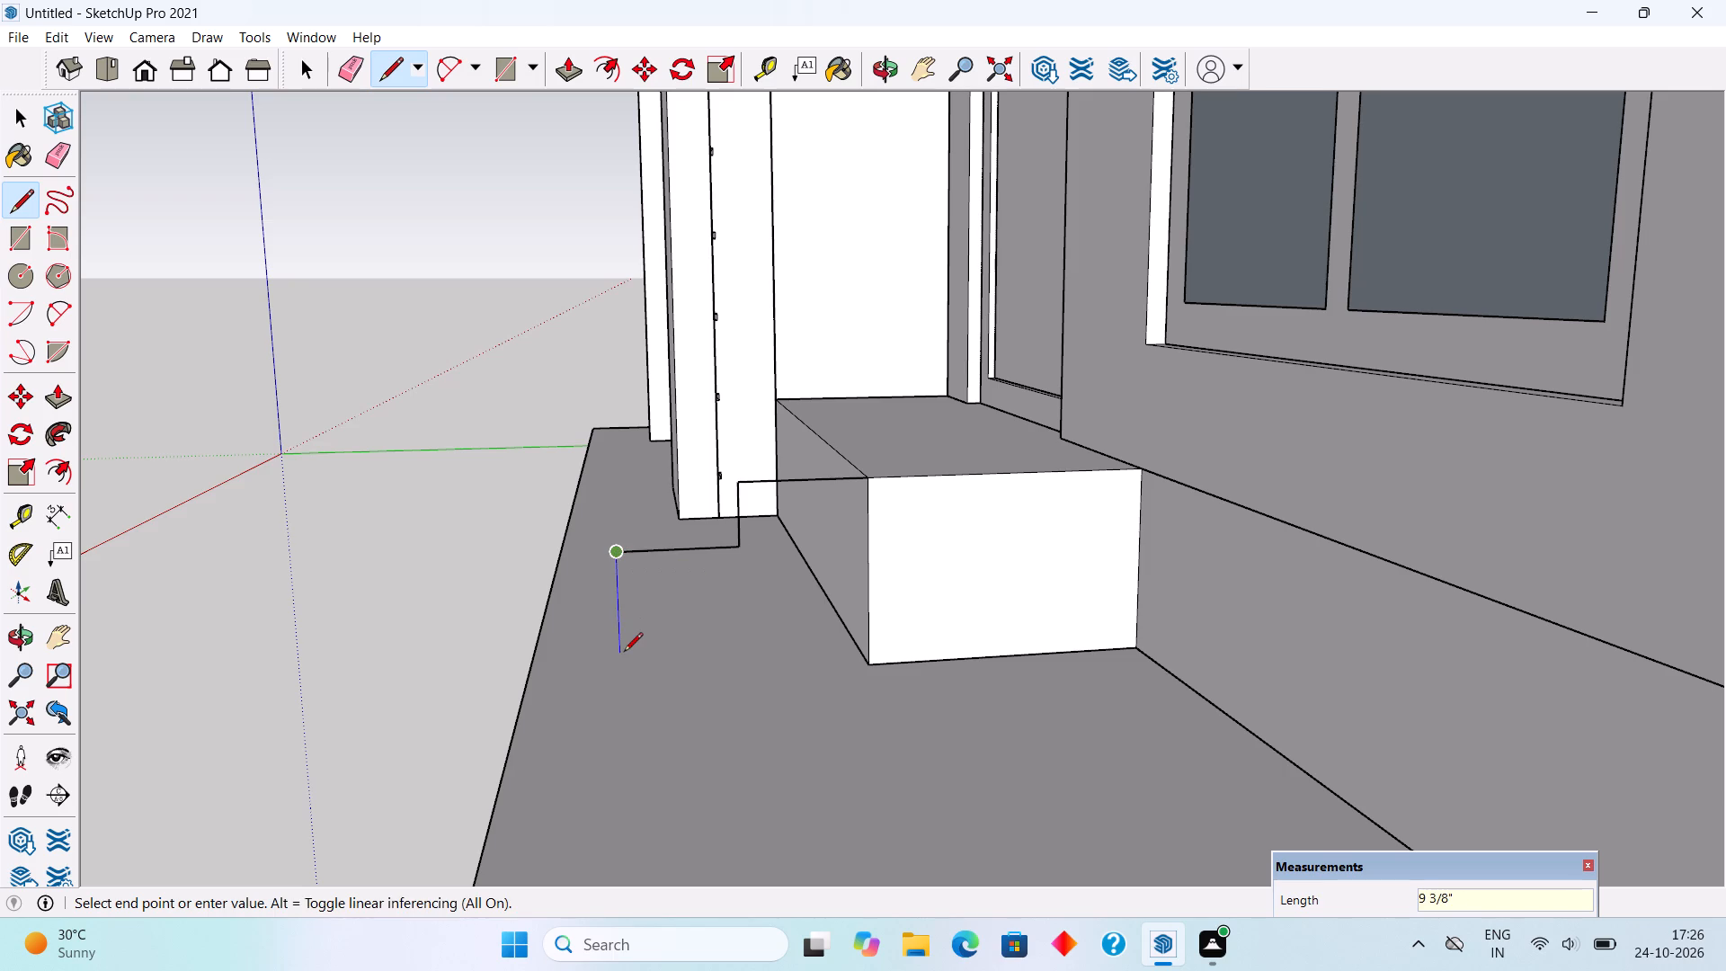
{"action": "key", "text": "6"}
{"action": "key", "text": "shift+quotedbl"}
{"action": "key", "text": "Return"}
{"action": "key", "text": "Return"}
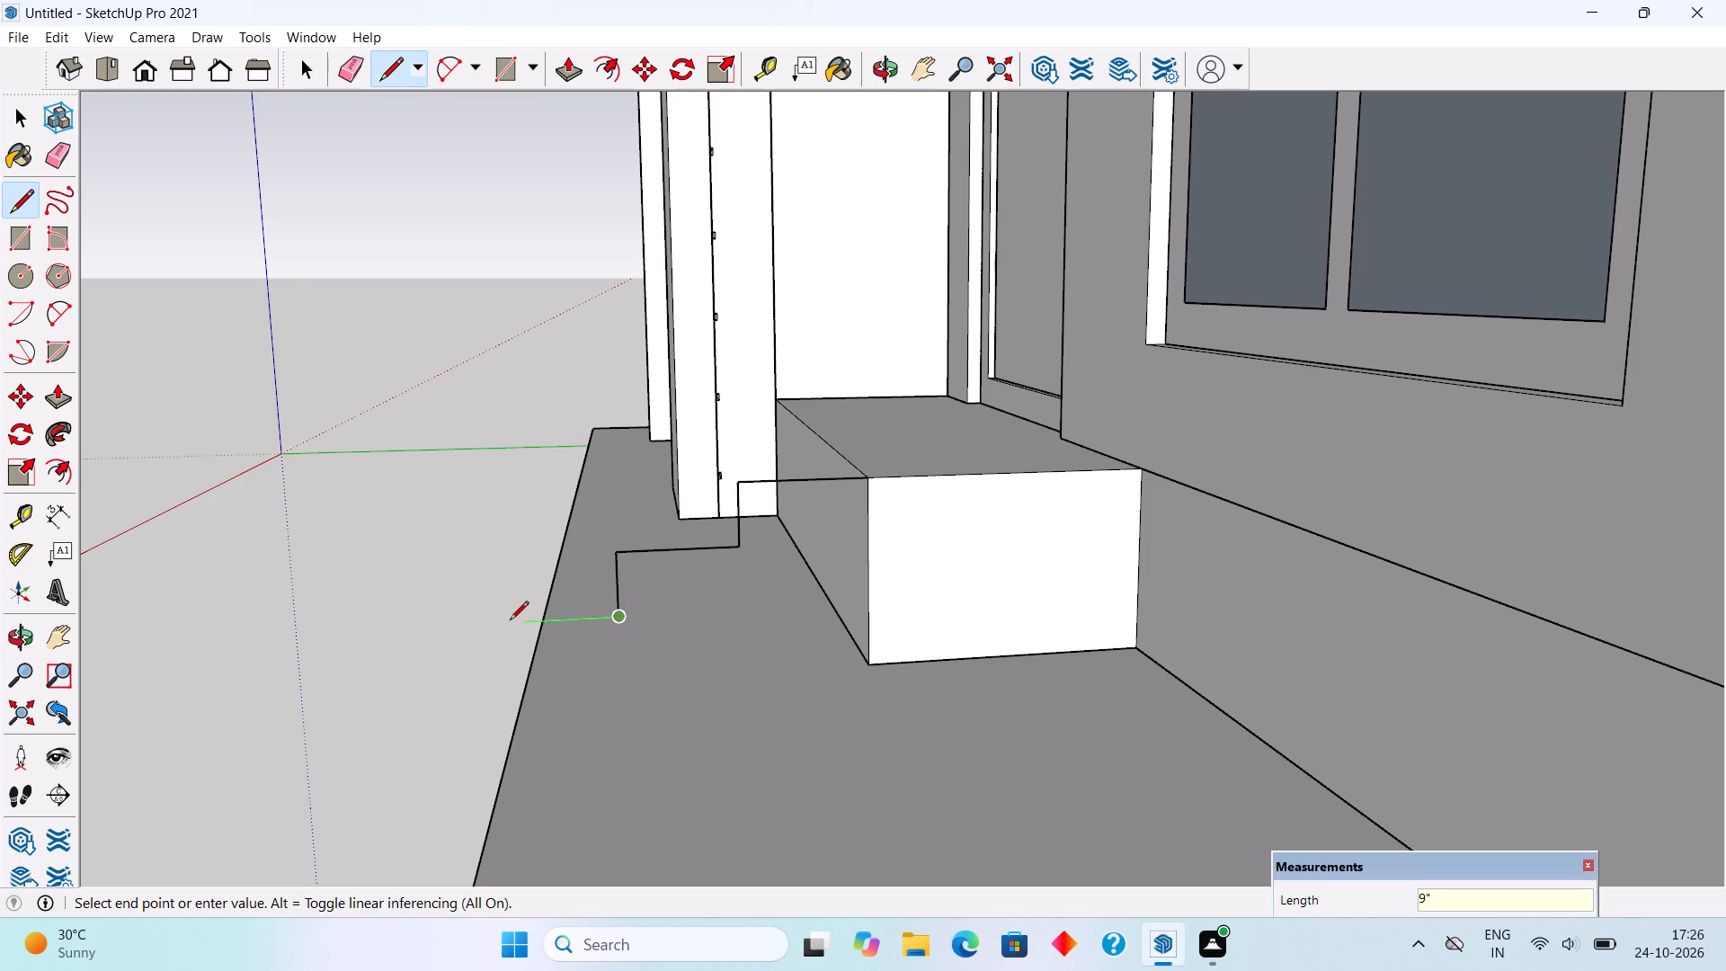
{"action": "type", "text": "11"}
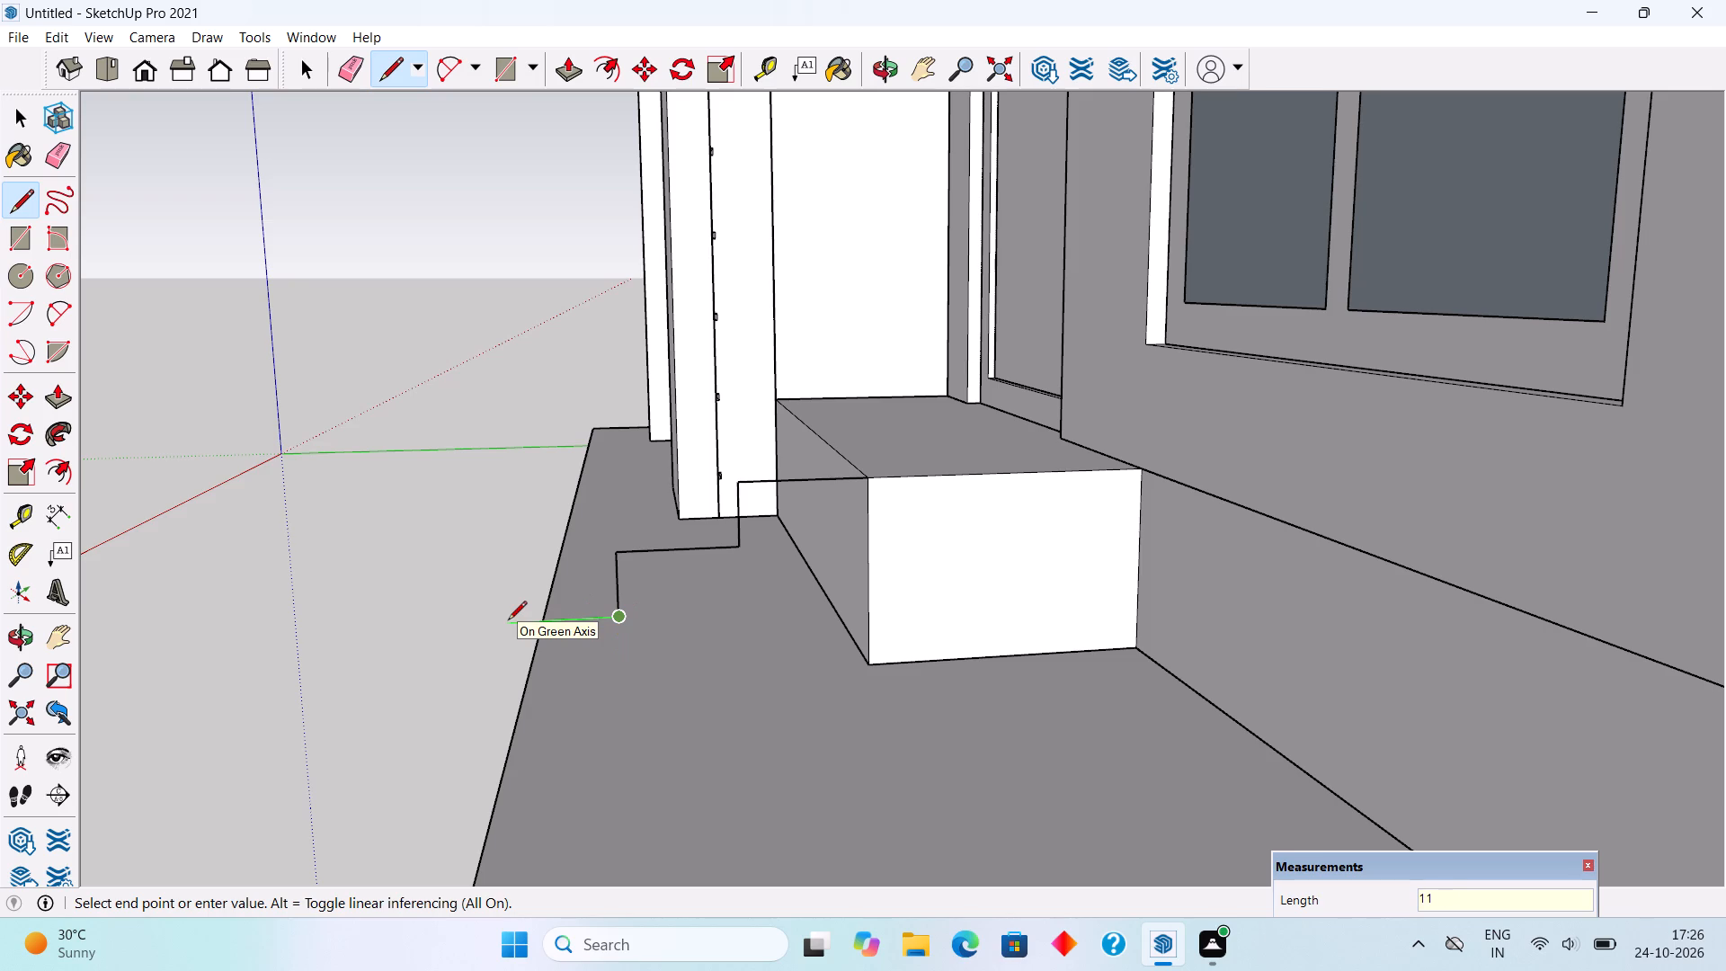
{"action": "key", "text": "shift+quotedbl"}
{"action": "key", "text": "Return"}
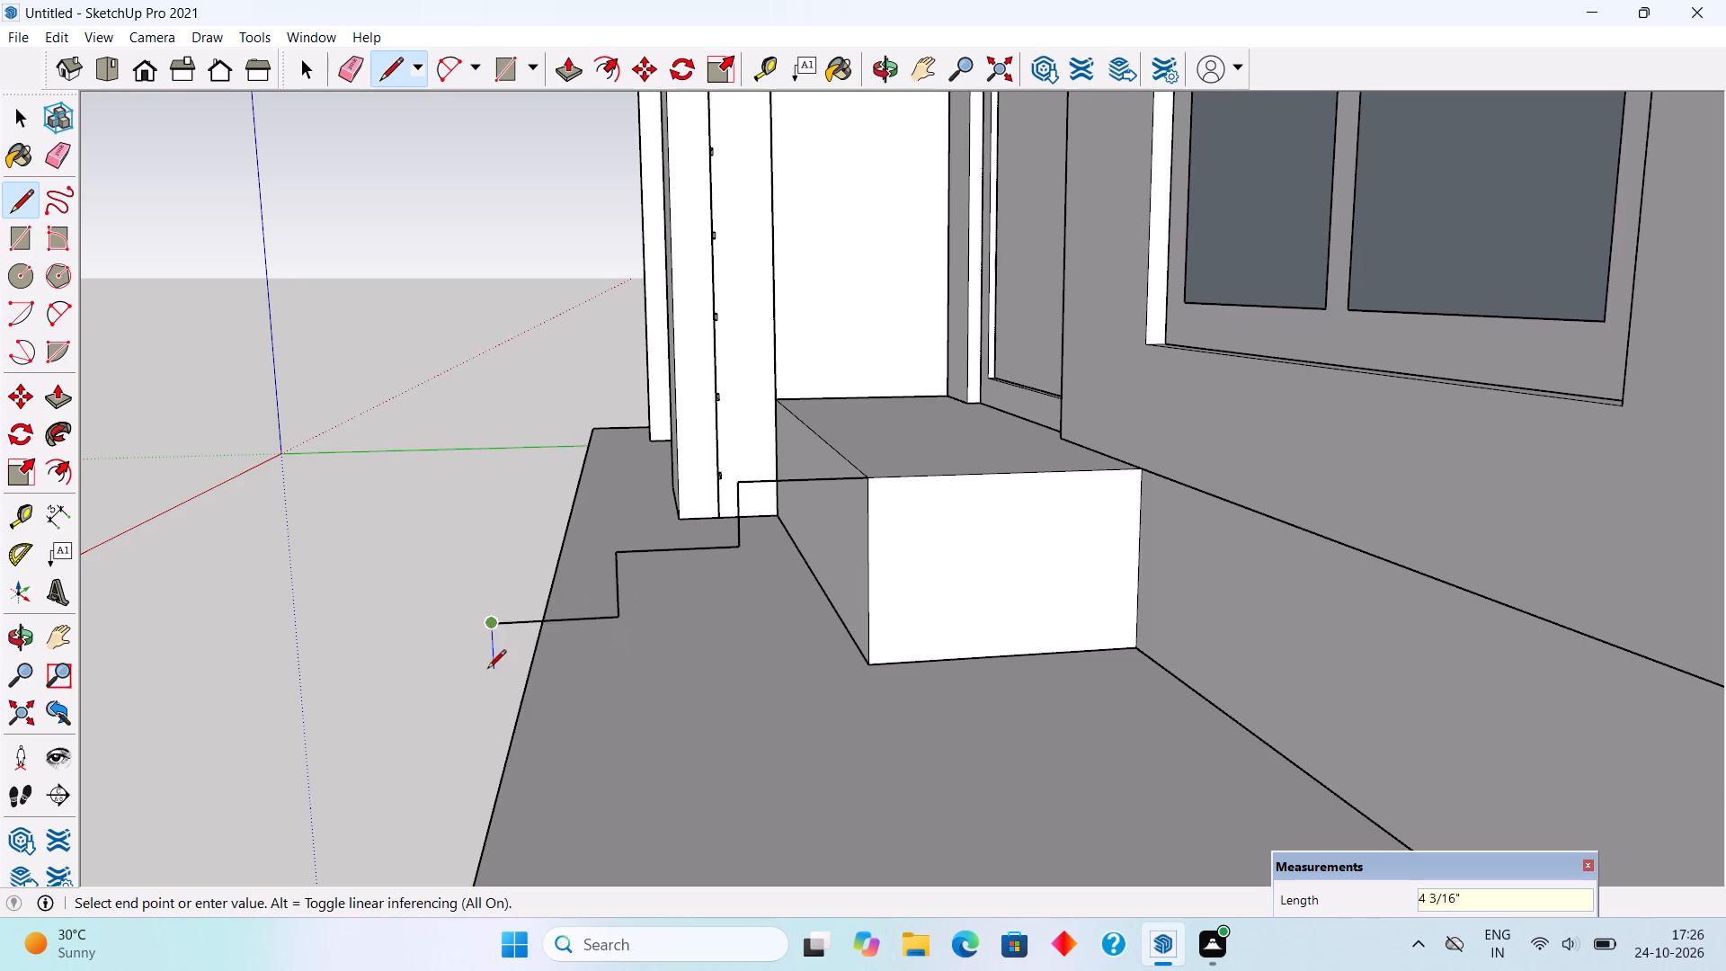
Finish the stair profile with a 6" drop, closing it along the platform's bottom corner and front vertical edge into a face.
{"action": "key", "text": "6"}
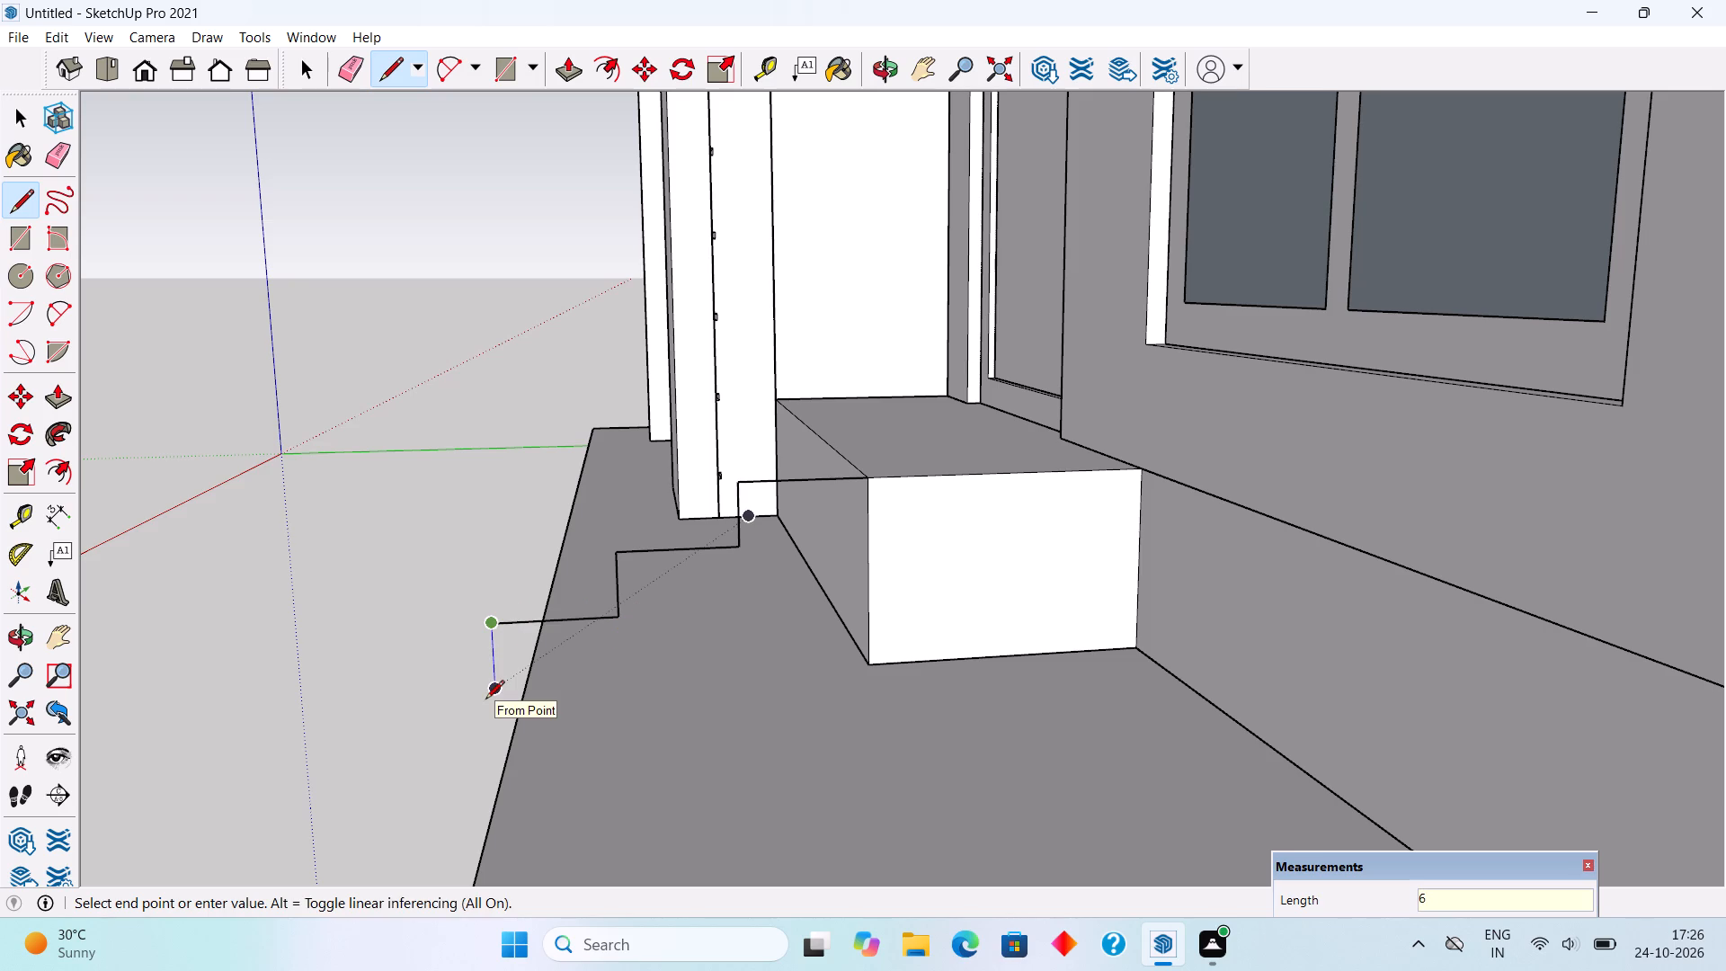
{"action": "key", "text": "shift+quotedbl"}
{"action": "key", "text": "Return"}
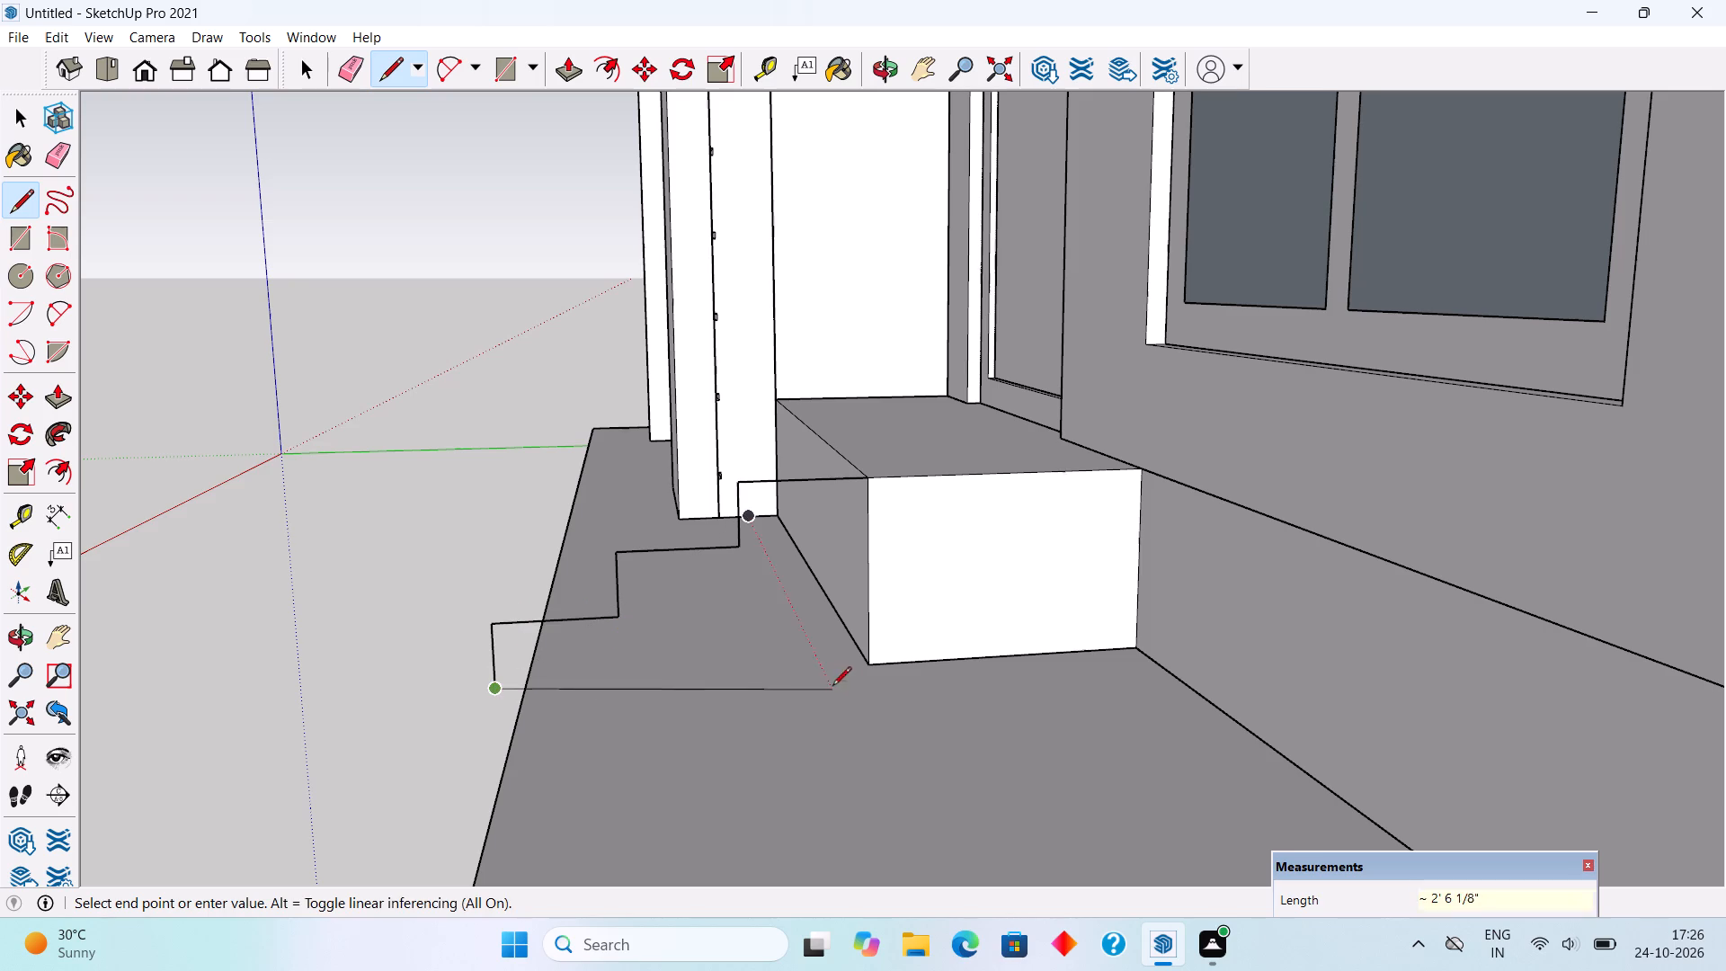
{"action": "left_click", "coordinate": [875, 665]}
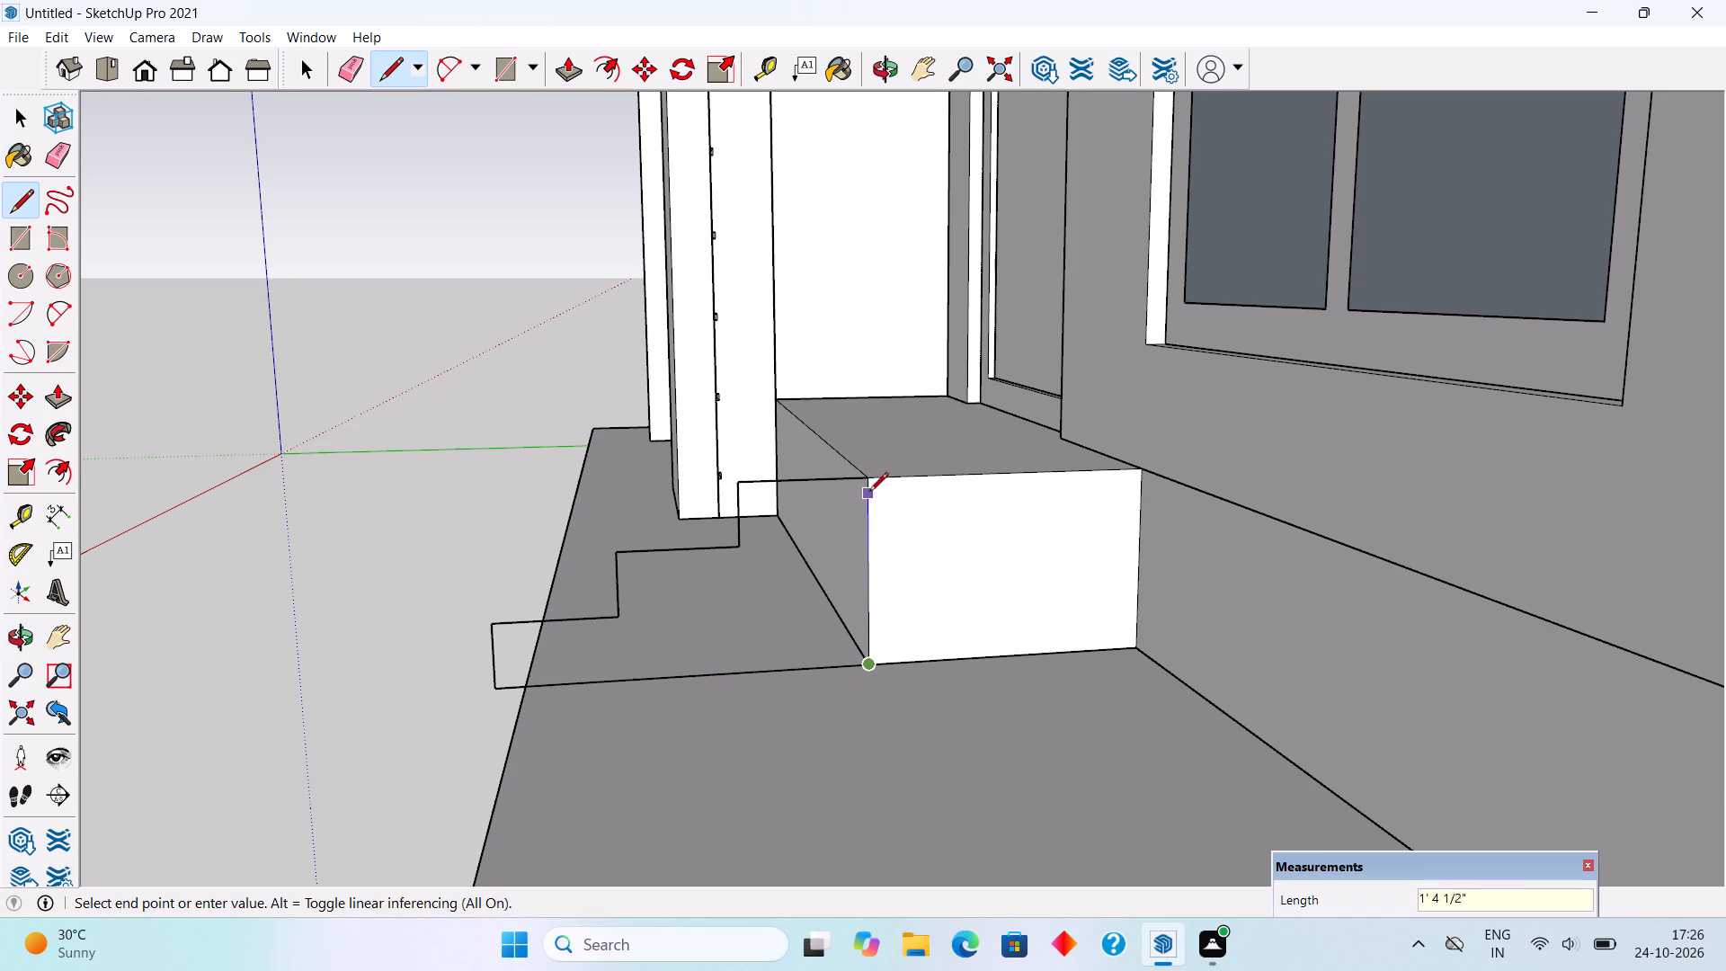
{"action": "left_click", "coordinate": [869, 487]}
{"action": "scroll", "coordinate": [841, 647], "scroll_direction": "down", "scroll_amount": 7}
{"action": "key", "text": "space"}
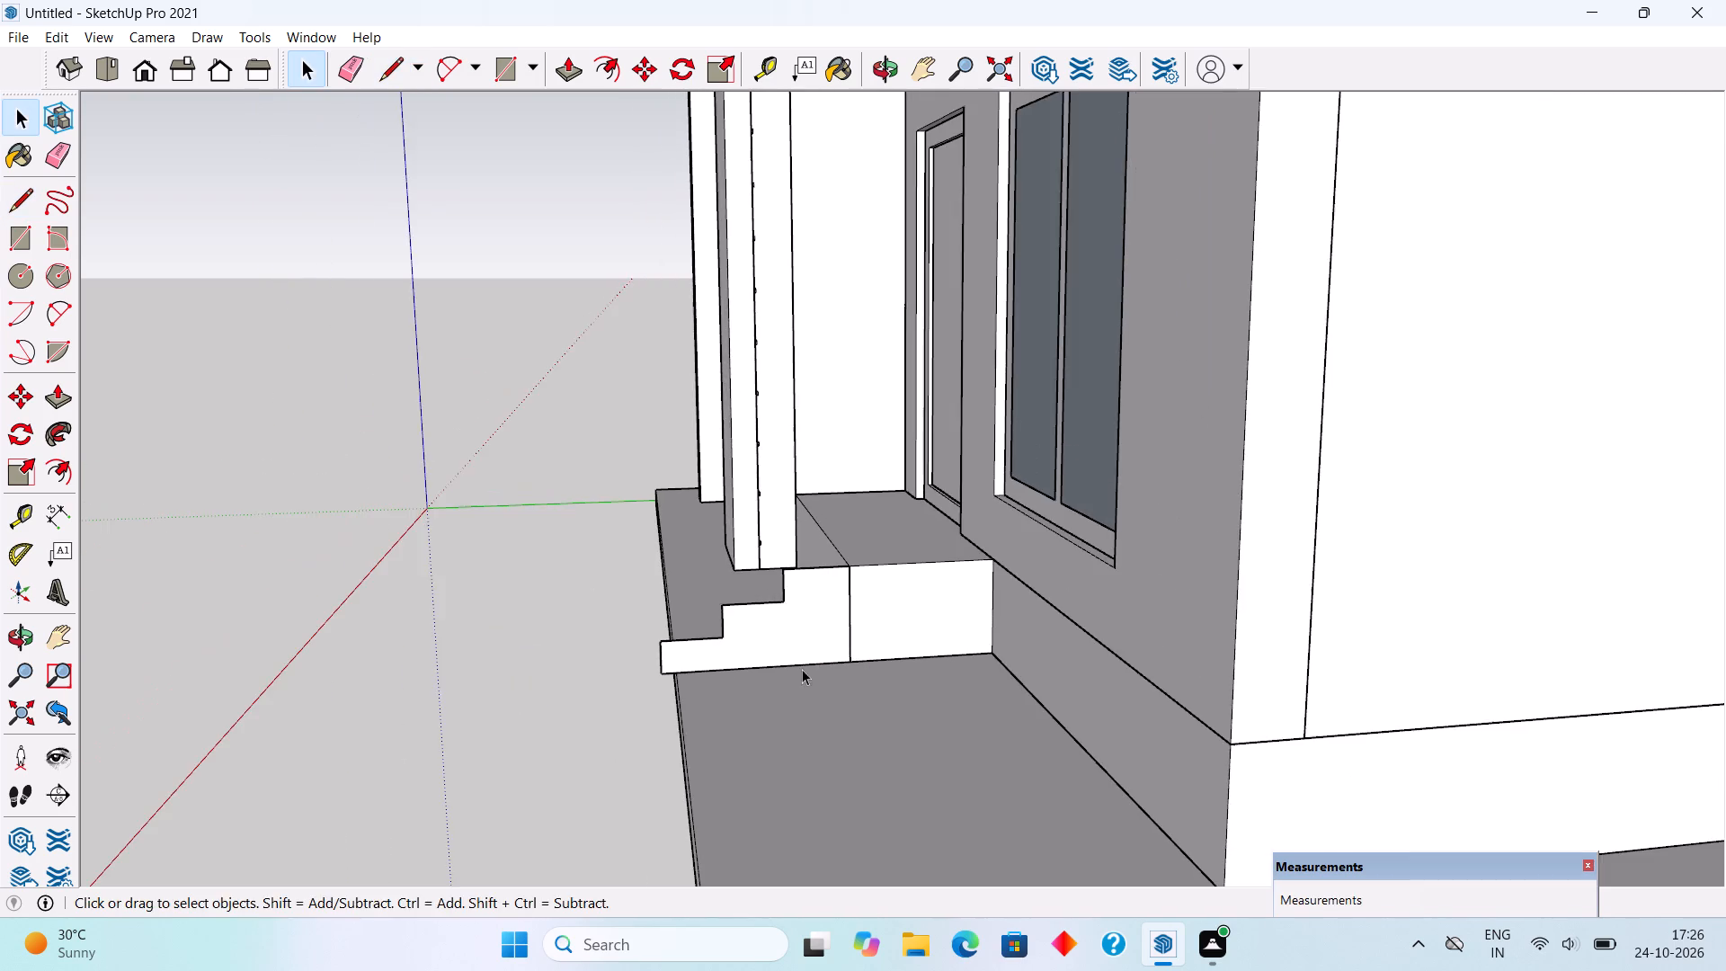
Inside the base slab's group, pull the slab's front face outward about 4' 9", extending the ground in front of the entrance.
{"action": "middle_click_drag", "start_coordinate": [727, 700], "coordinate": [1249, 695]}
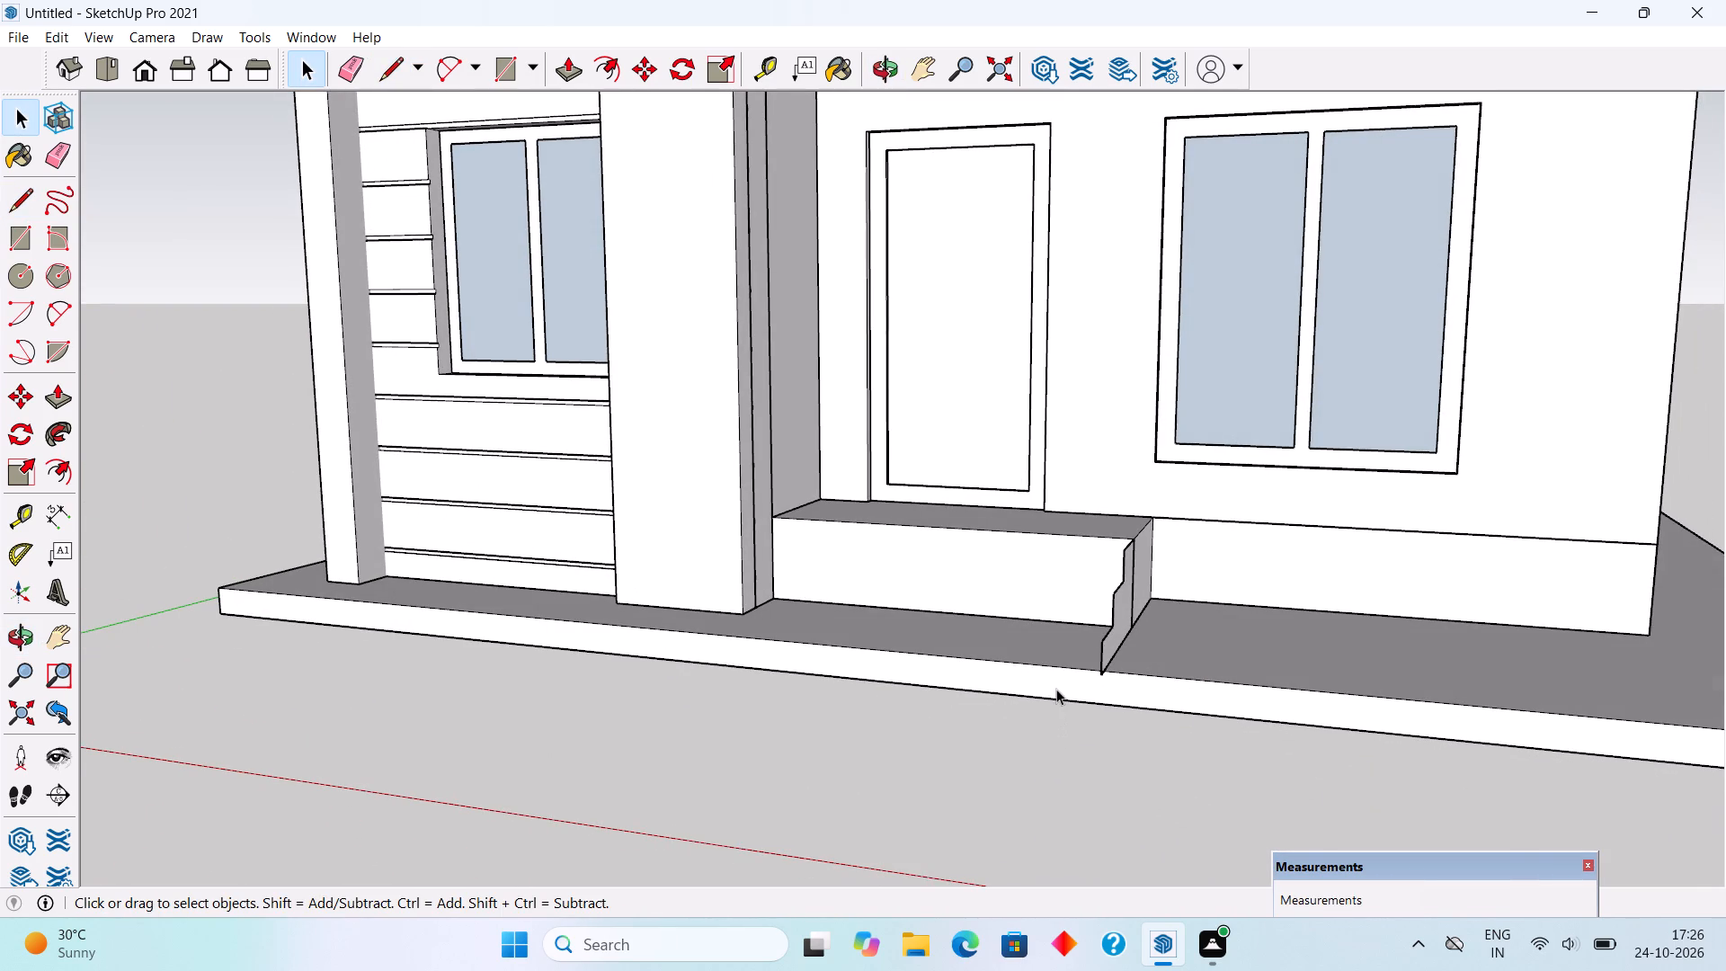
{"action": "triple_click", "coordinate": [1056, 688]}
{"action": "key", "text": "p"}
{"action": "left_click", "coordinate": [1056, 688]}
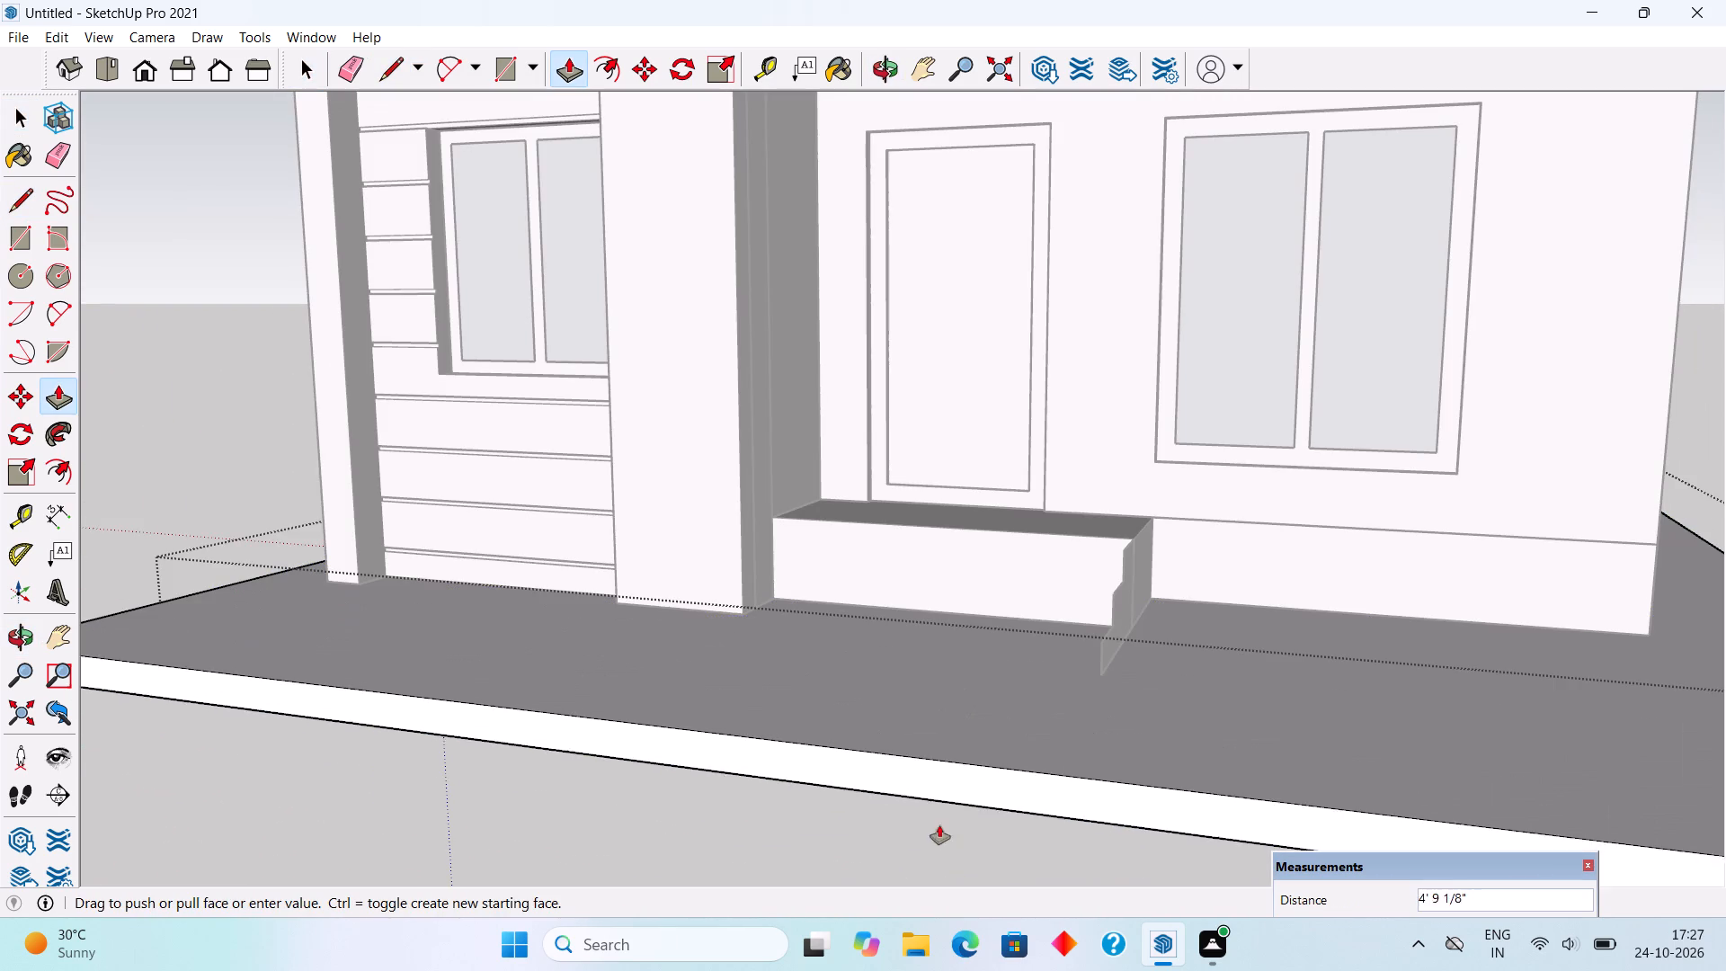
{"action": "left_click", "coordinate": [936, 828]}
{"action": "key", "text": "space"}
{"action": "key", "text": "space"}
{"action": "key", "text": "space"}
{"action": "key", "text": "space"}
{"action": "key", "text": "space"}
{"action": "key", "text": "space"}
{"action": "key", "text": "space"}
{"action": "key", "text": "space"}
{"action": "key", "text": "space"}
{"action": "key", "text": "space"}
{"action": "key", "text": "space"}
{"action": "key", "text": "space"}
{"action": "key", "text": "space"}
{"action": "key", "text": "space"}
{"action": "key", "text": "space"}
{"action": "key", "text": "space"}
{"action": "key", "text": "space"}
{"action": "key", "text": "space"}
{"action": "key", "text": "space"}
{"action": "key", "text": "space"}
{"action": "scroll", "coordinate": [934, 828], "scroll_direction": "down", "scroll_amount": 4}
{"action": "left_click", "coordinate": [793, 875]}
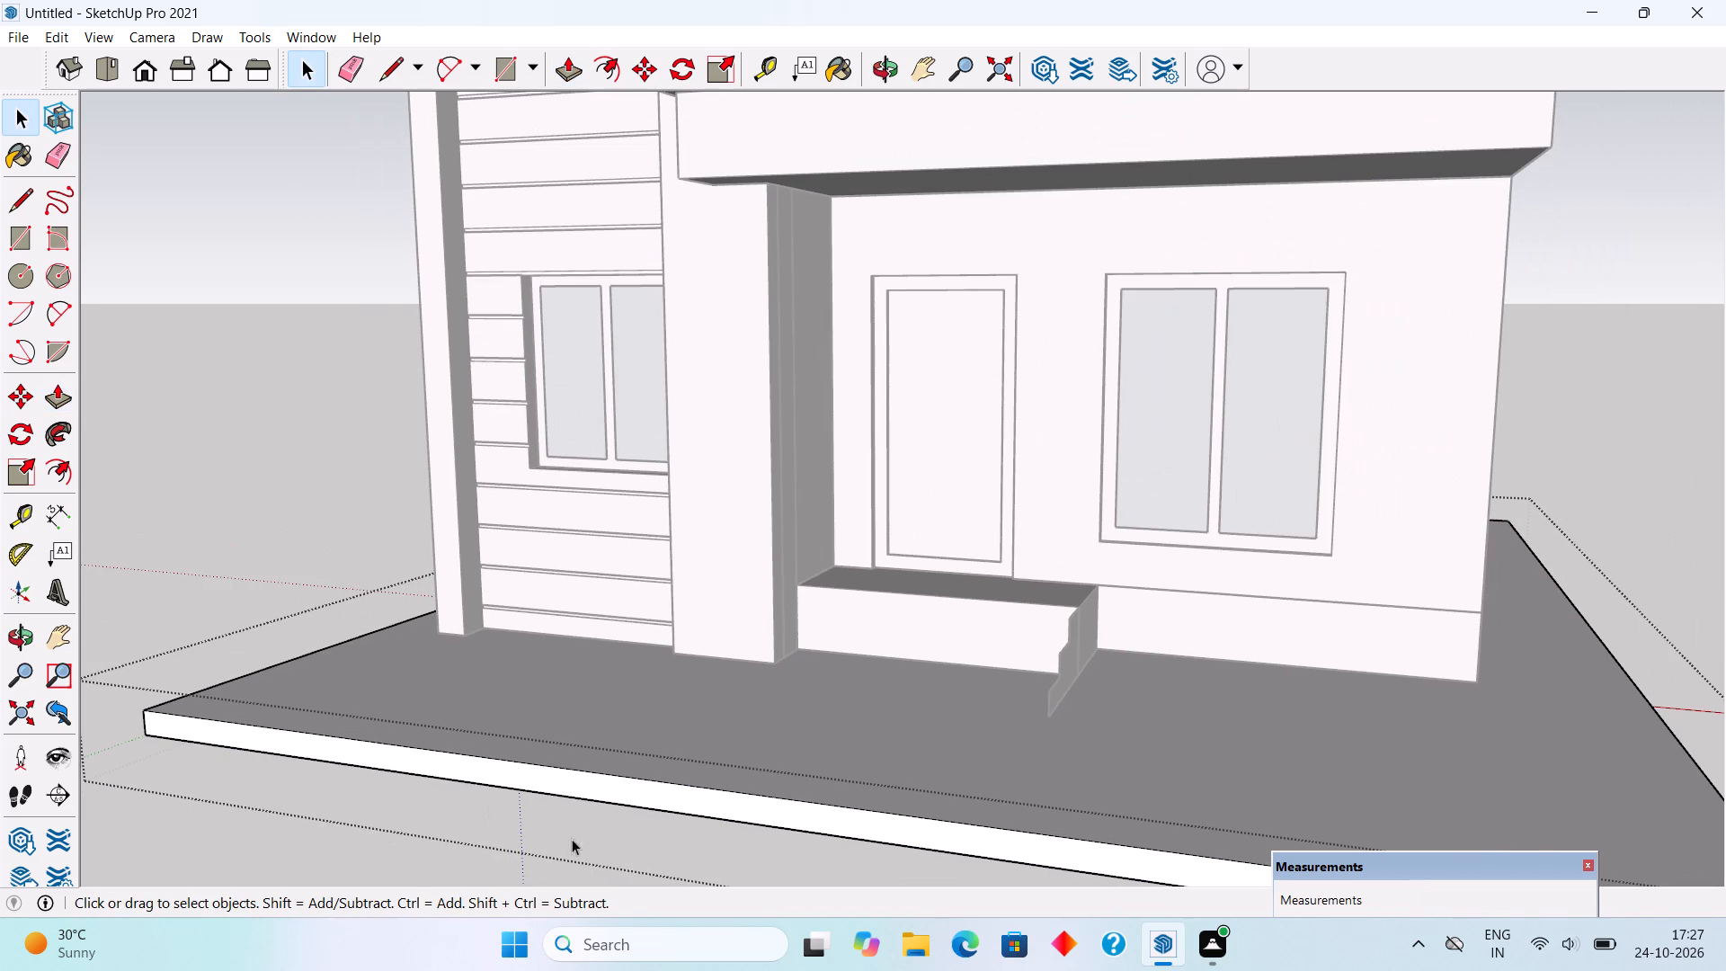
{"action": "left_click", "coordinate": [440, 868]}
Push/Pull the stair profile along the front of the entrance platform until it reaches the pillar side.
{"action": "middle_click_drag", "start_coordinate": [722, 666], "coordinate": [742, 756]}
{"action": "middle_click_drag", "start_coordinate": [999, 701], "coordinate": [1297, 689]}
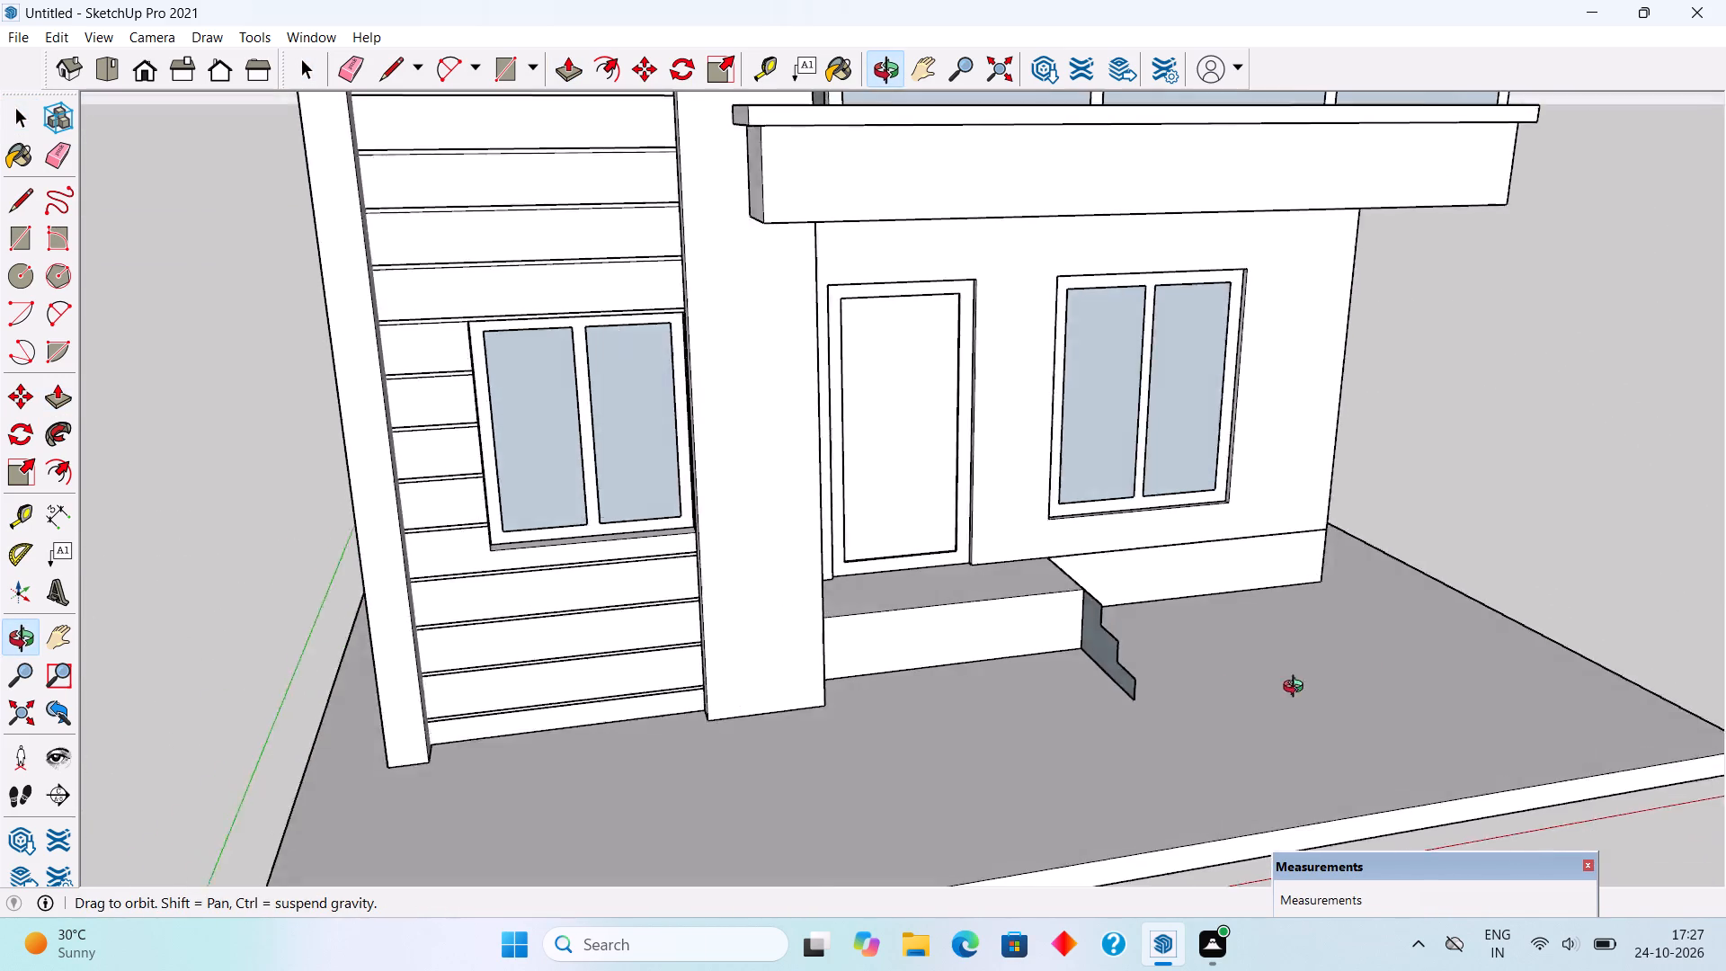
{"action": "middle_click_drag", "start_coordinate": [1297, 689], "coordinate": [1394, 672]}
{"action": "scroll", "coordinate": [1151, 655], "scroll_direction": "up", "scroll_amount": 6}
{"action": "key", "text": "p"}
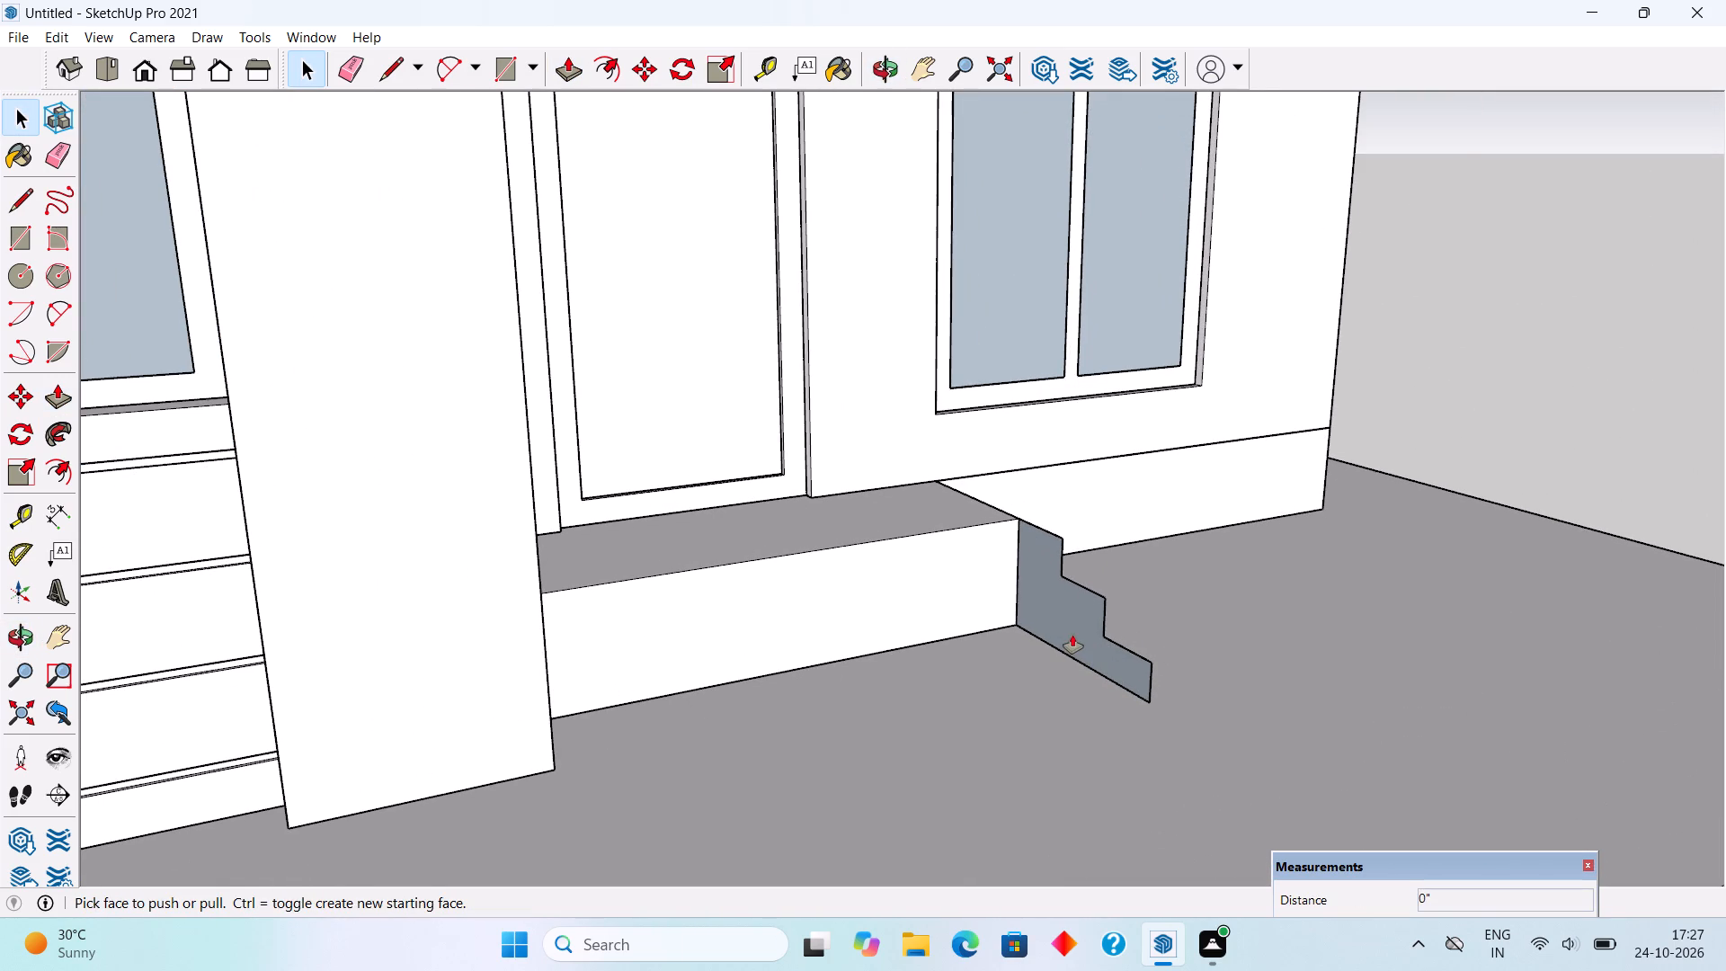
{"action": "left_click", "coordinate": [1072, 635]}
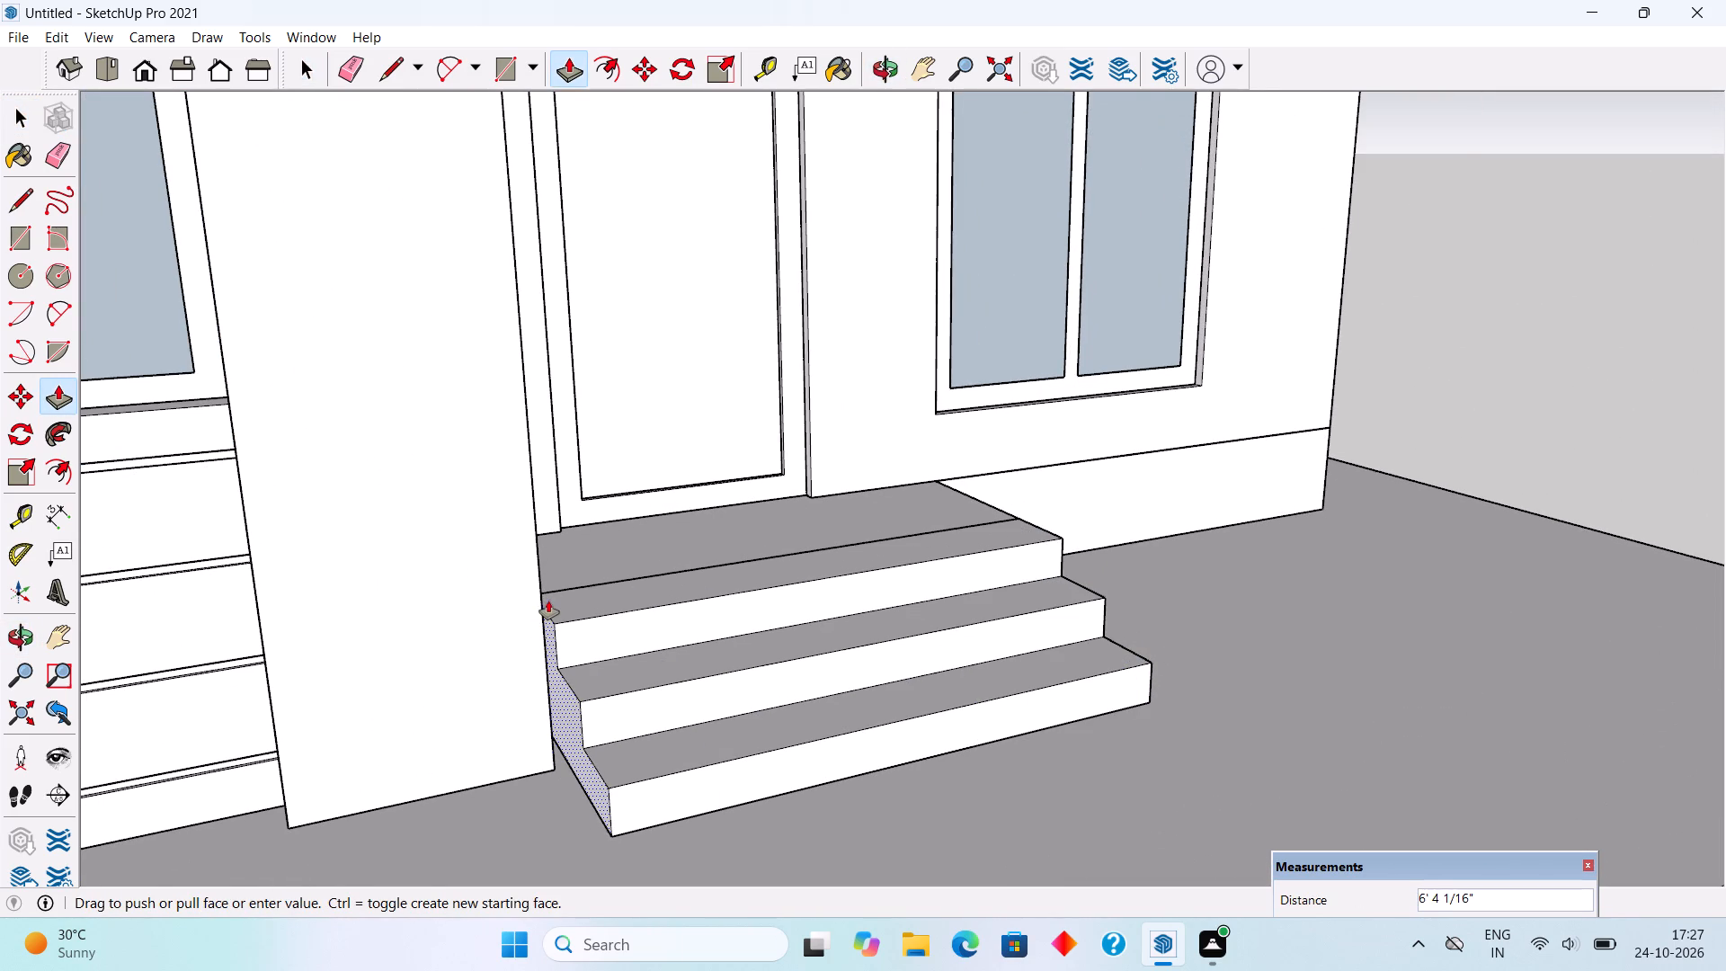
{"action": "left_click", "coordinate": [538, 553]}
{"action": "key", "text": "space"}
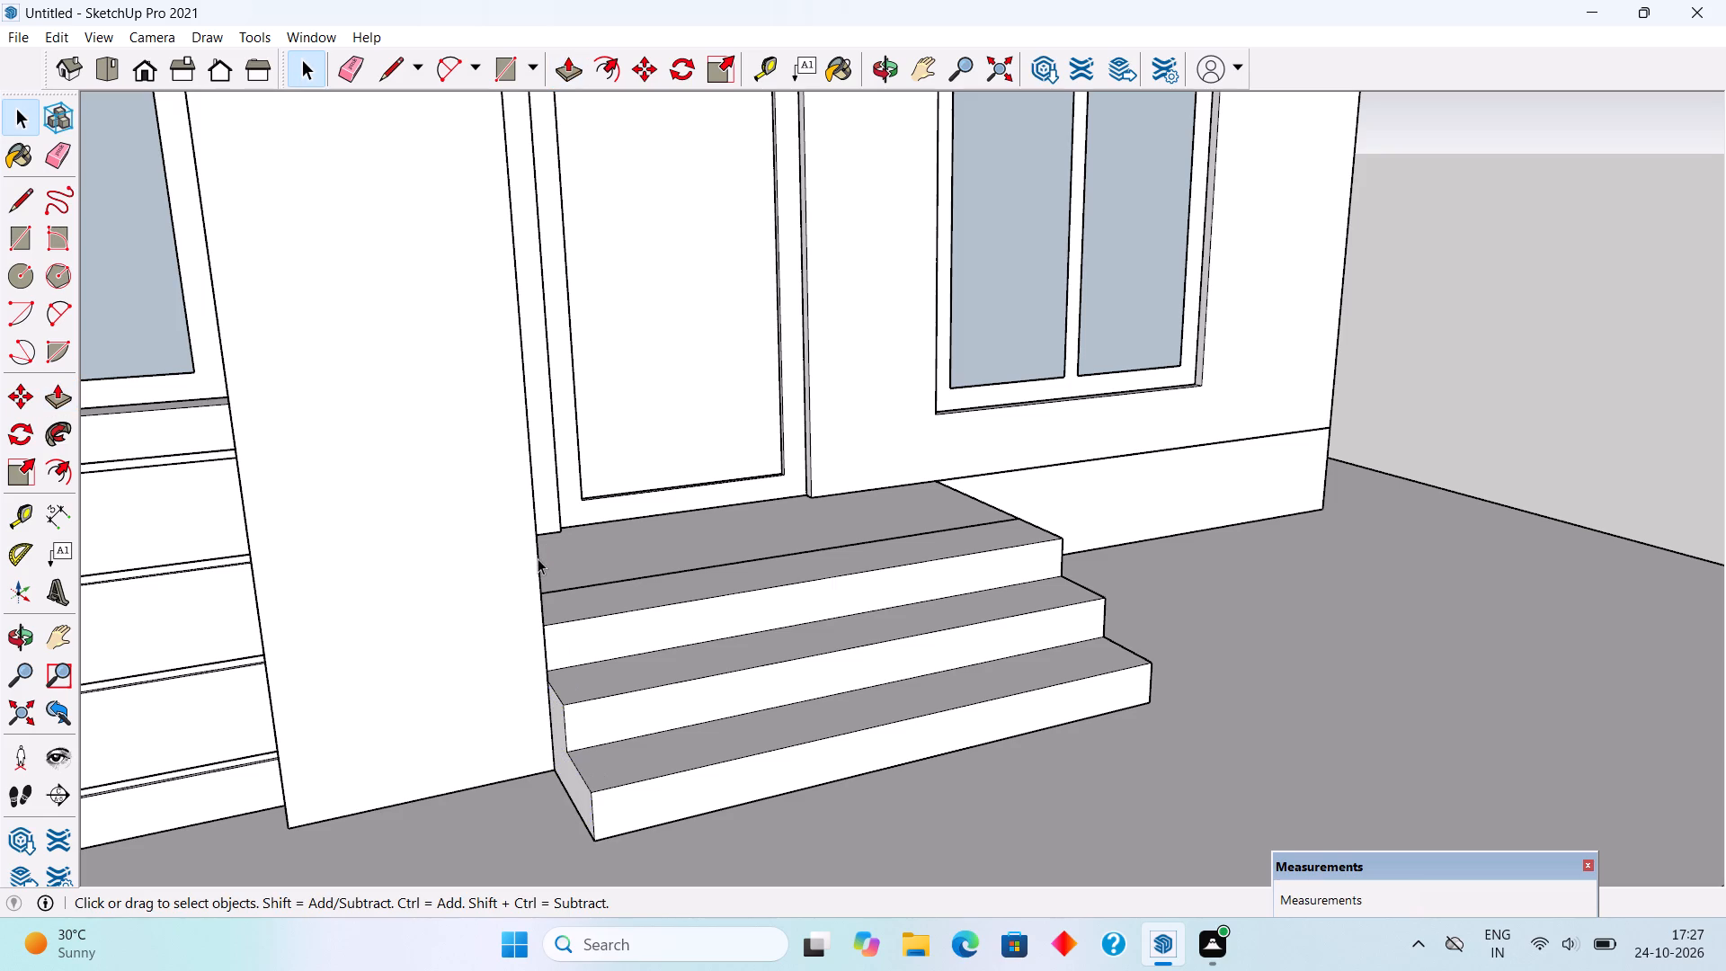
Make the extruded entrance steps into a group.
{"action": "middle_click_drag", "start_coordinate": [567, 676], "coordinate": [423, 792]}
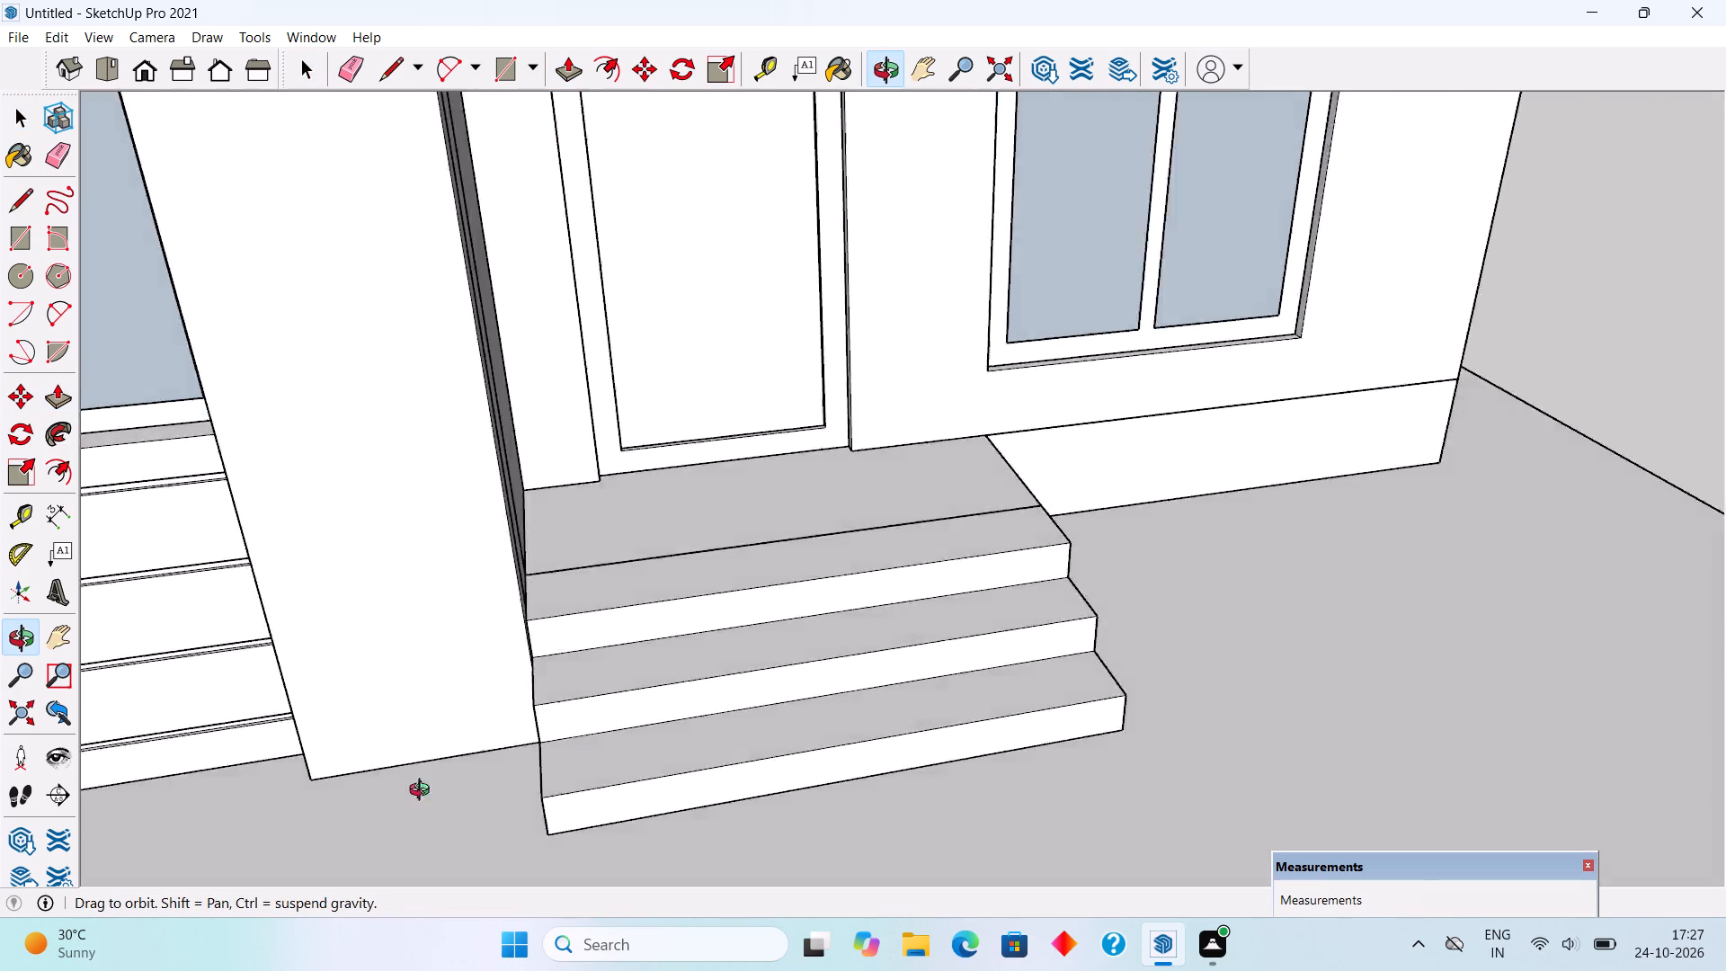
{"action": "middle_click_drag", "start_coordinate": [423, 792], "coordinate": [104, 745]}
{"action": "middle_click_drag", "start_coordinate": [740, 716], "coordinate": [433, 664]}
{"action": "key", "text": "space"}
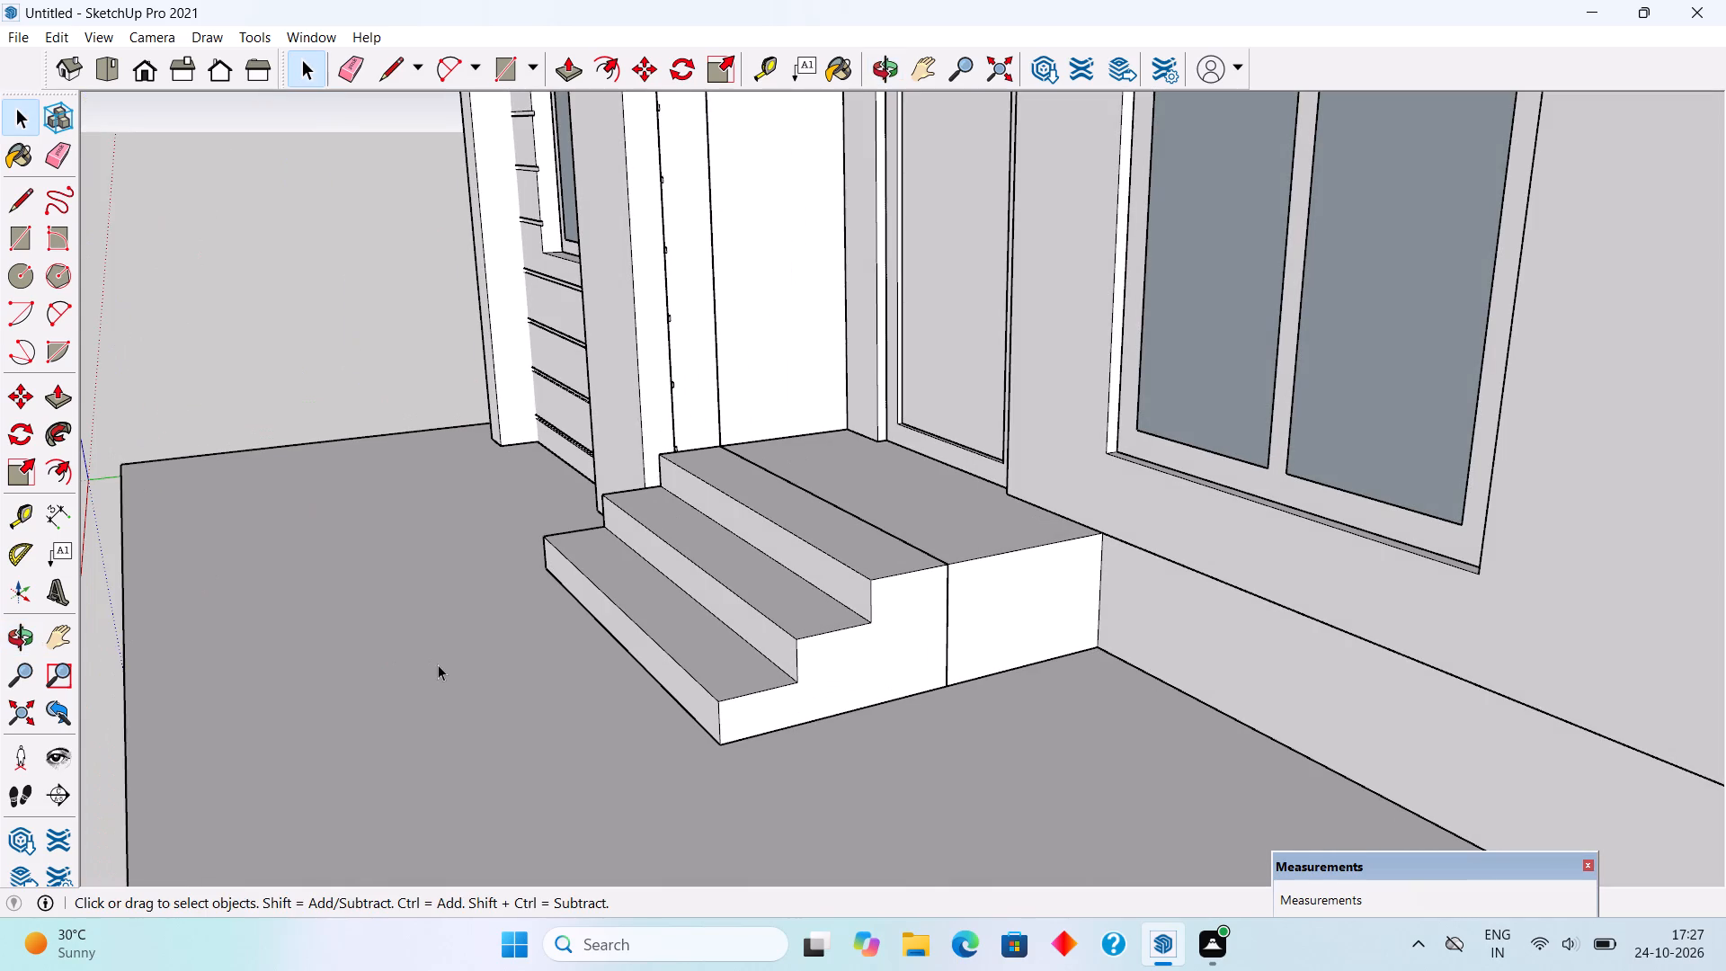
{"action": "triple_click", "coordinate": [846, 667]}
{"action": "right_click", "coordinate": [846, 667]}
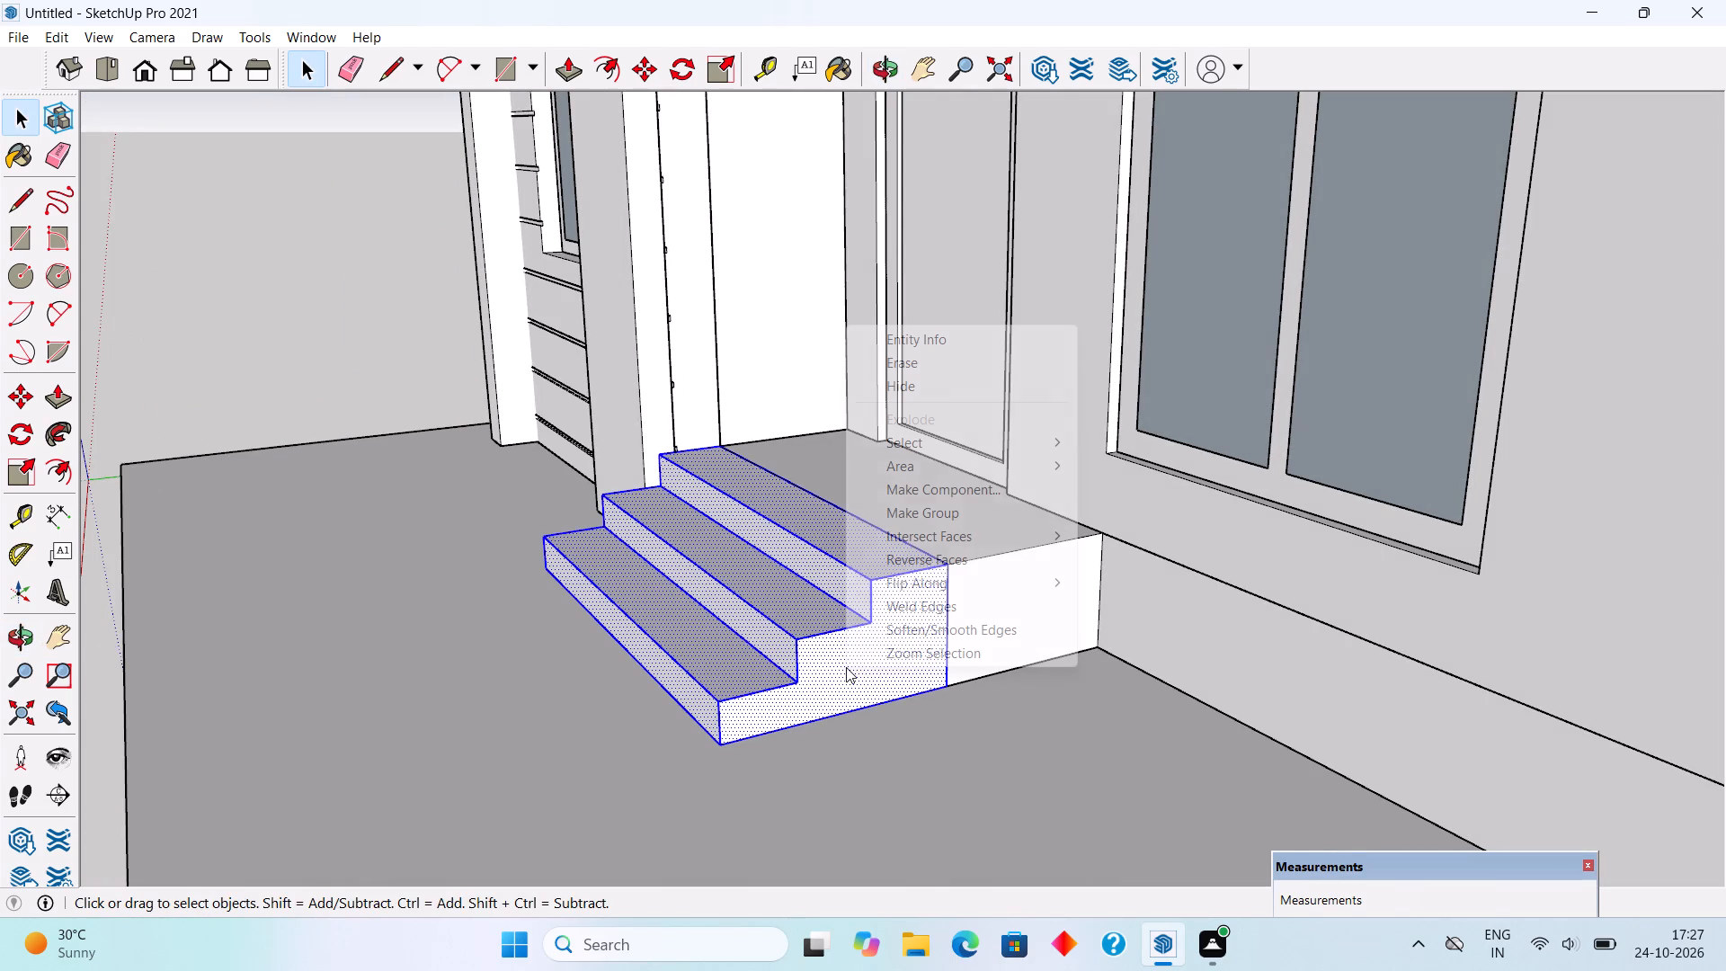
{"action": "left_click", "coordinate": [956, 504]}
{"action": "left_click", "coordinate": [350, 387]}
{"action": "key", "text": "space"}
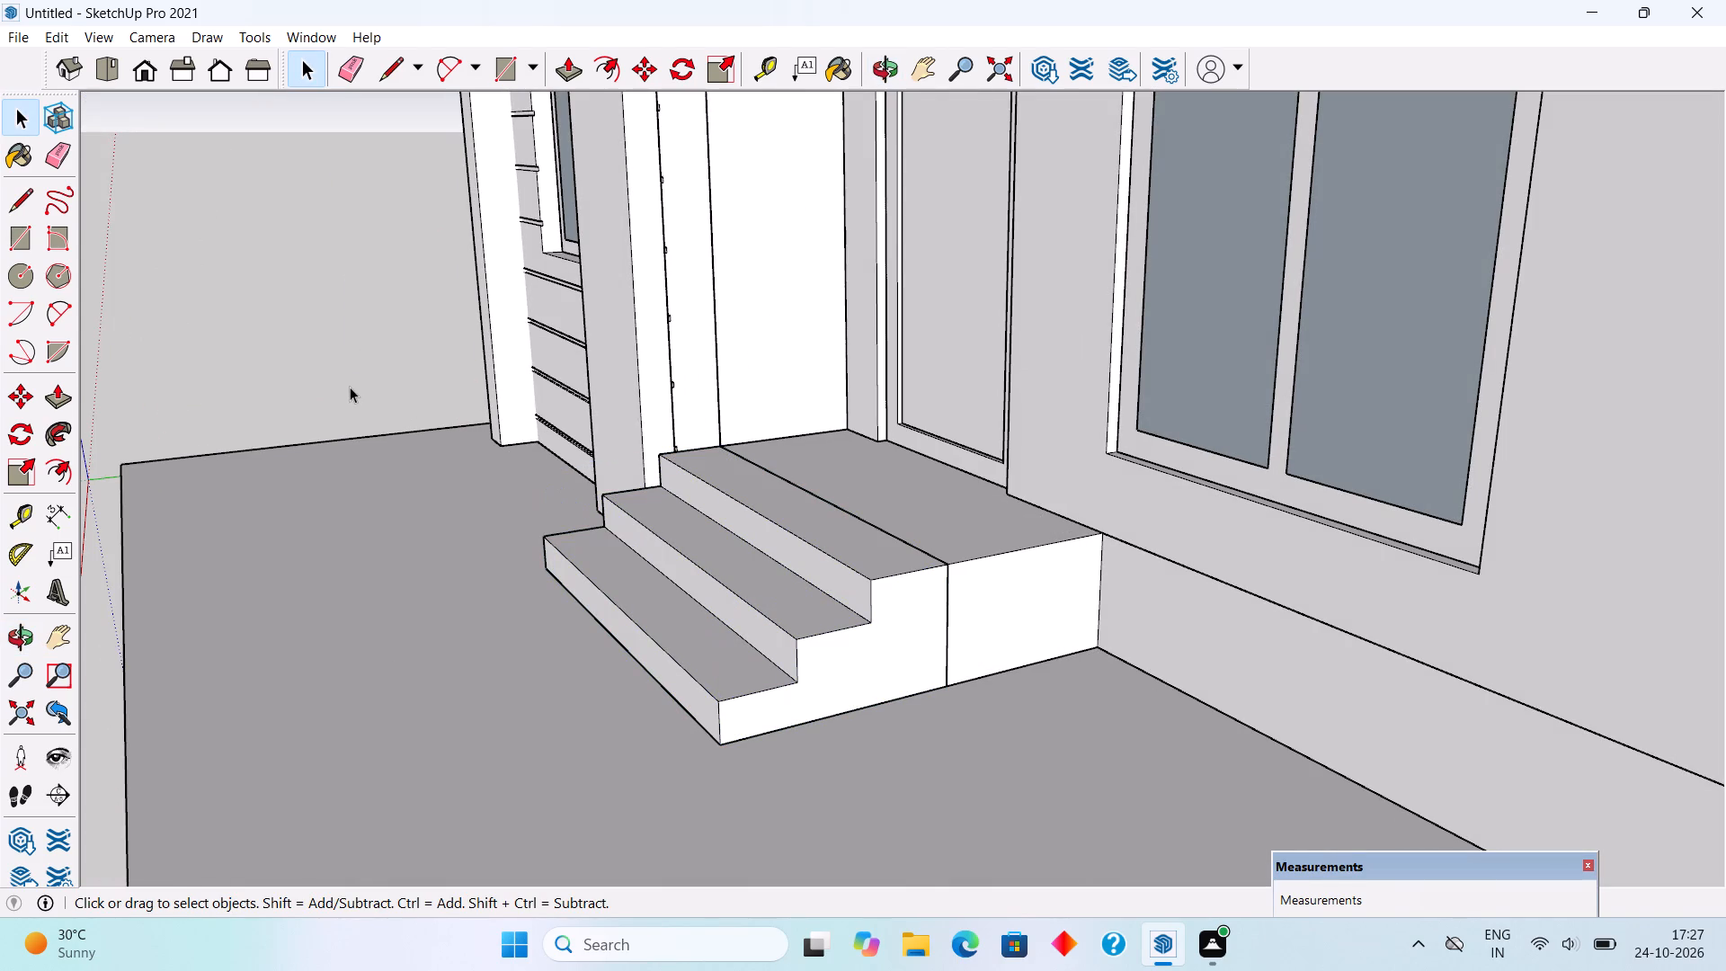
Draw a 1.2' by 1.2' square on the base slab, starting from the bottom step's front corner at the exposed end.
{"action": "scroll", "coordinate": [350, 387], "scroll_direction": "down", "scroll_amount": 9}
{"action": "scroll", "coordinate": [350, 387], "scroll_direction": "up", "scroll_amount": 1}
{"action": "middle_click_drag", "start_coordinate": [663, 668], "coordinate": [813, 699]}
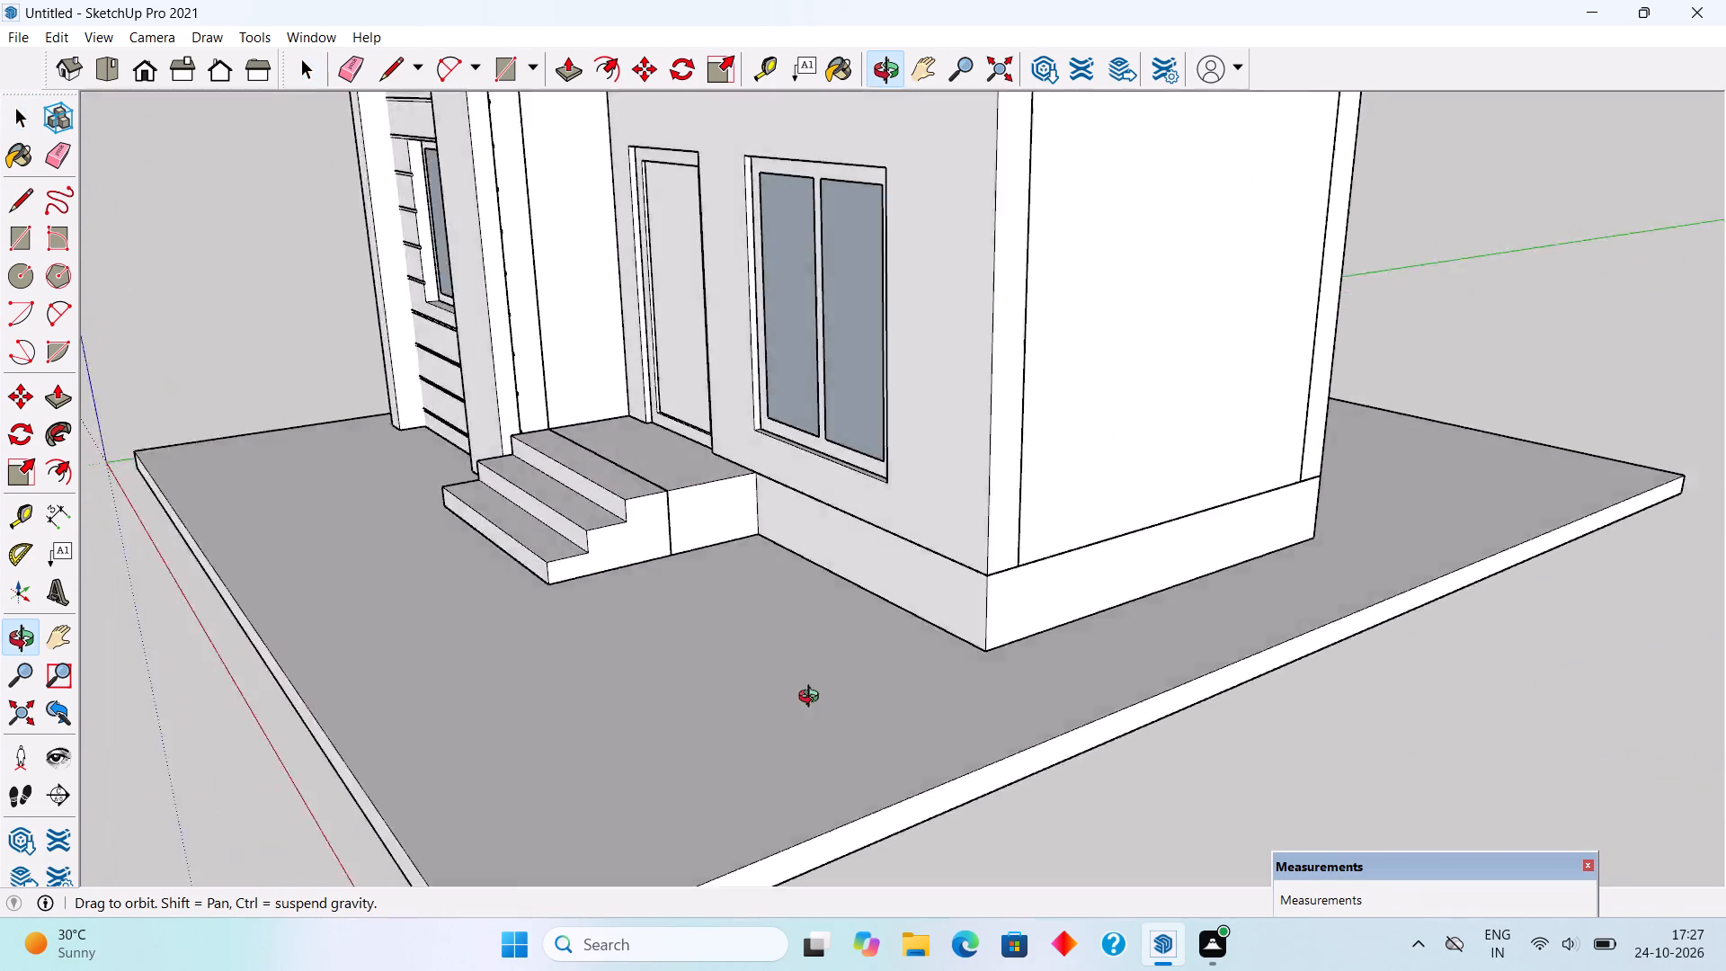
{"action": "middle_click_drag", "start_coordinate": [813, 699], "coordinate": [1206, 874]}
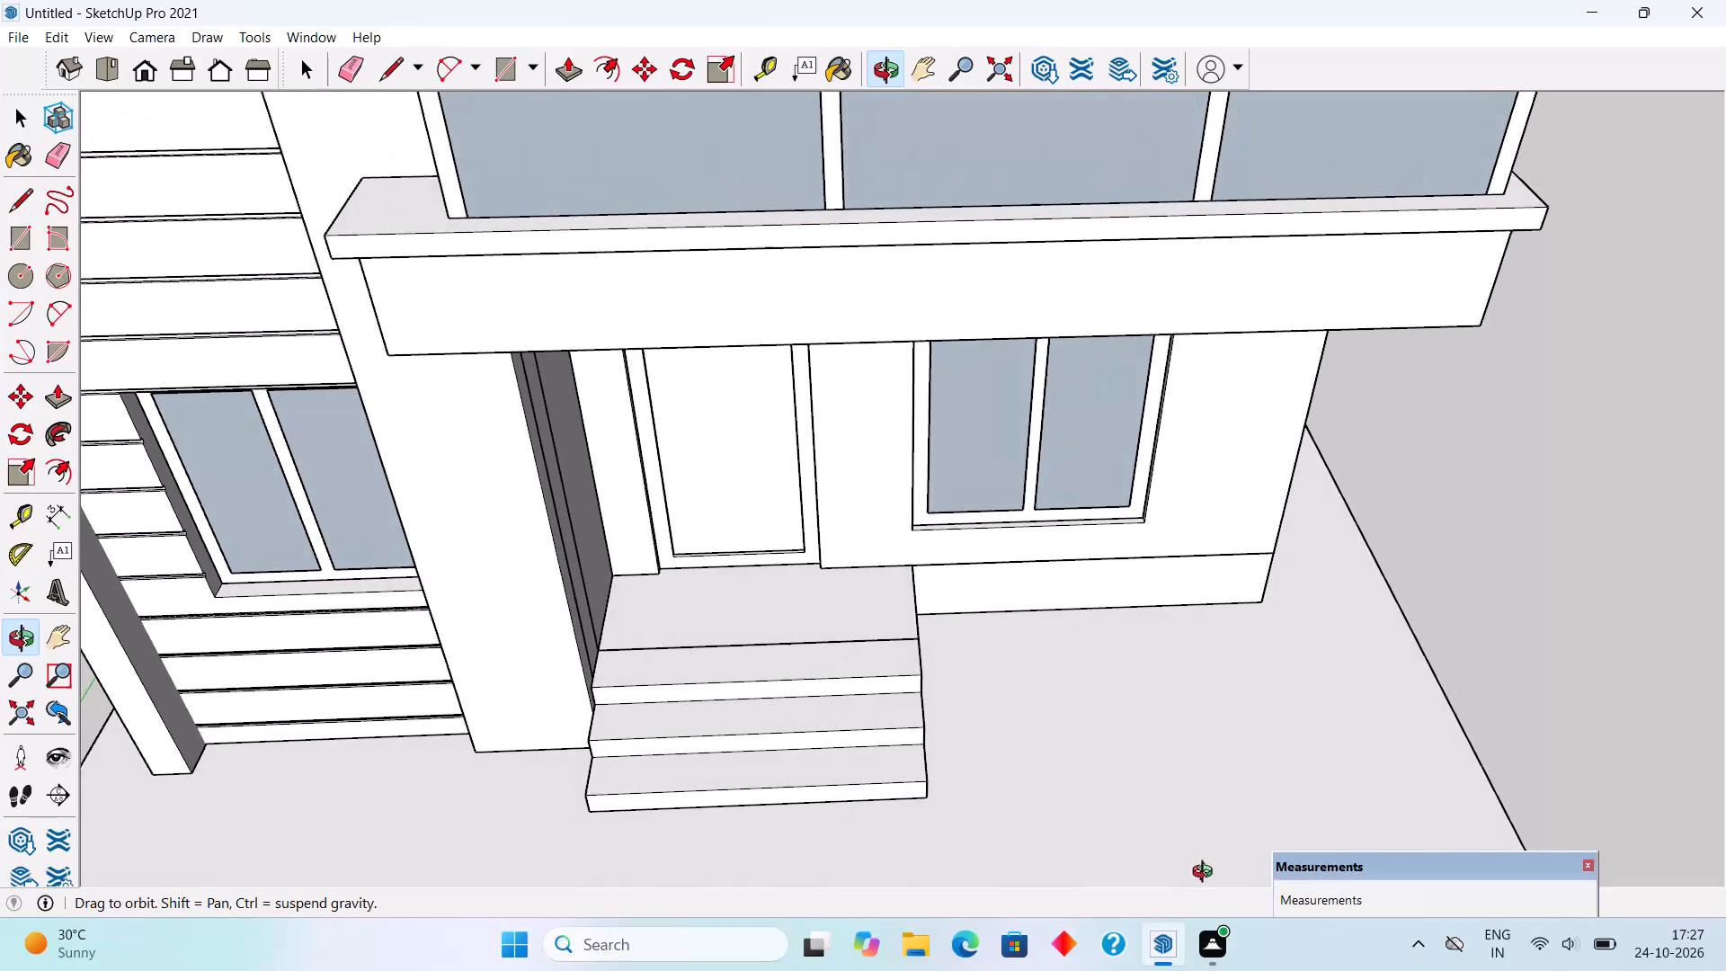
{"action": "middle_click_drag", "start_coordinate": [1206, 874], "coordinate": [1181, 874]}
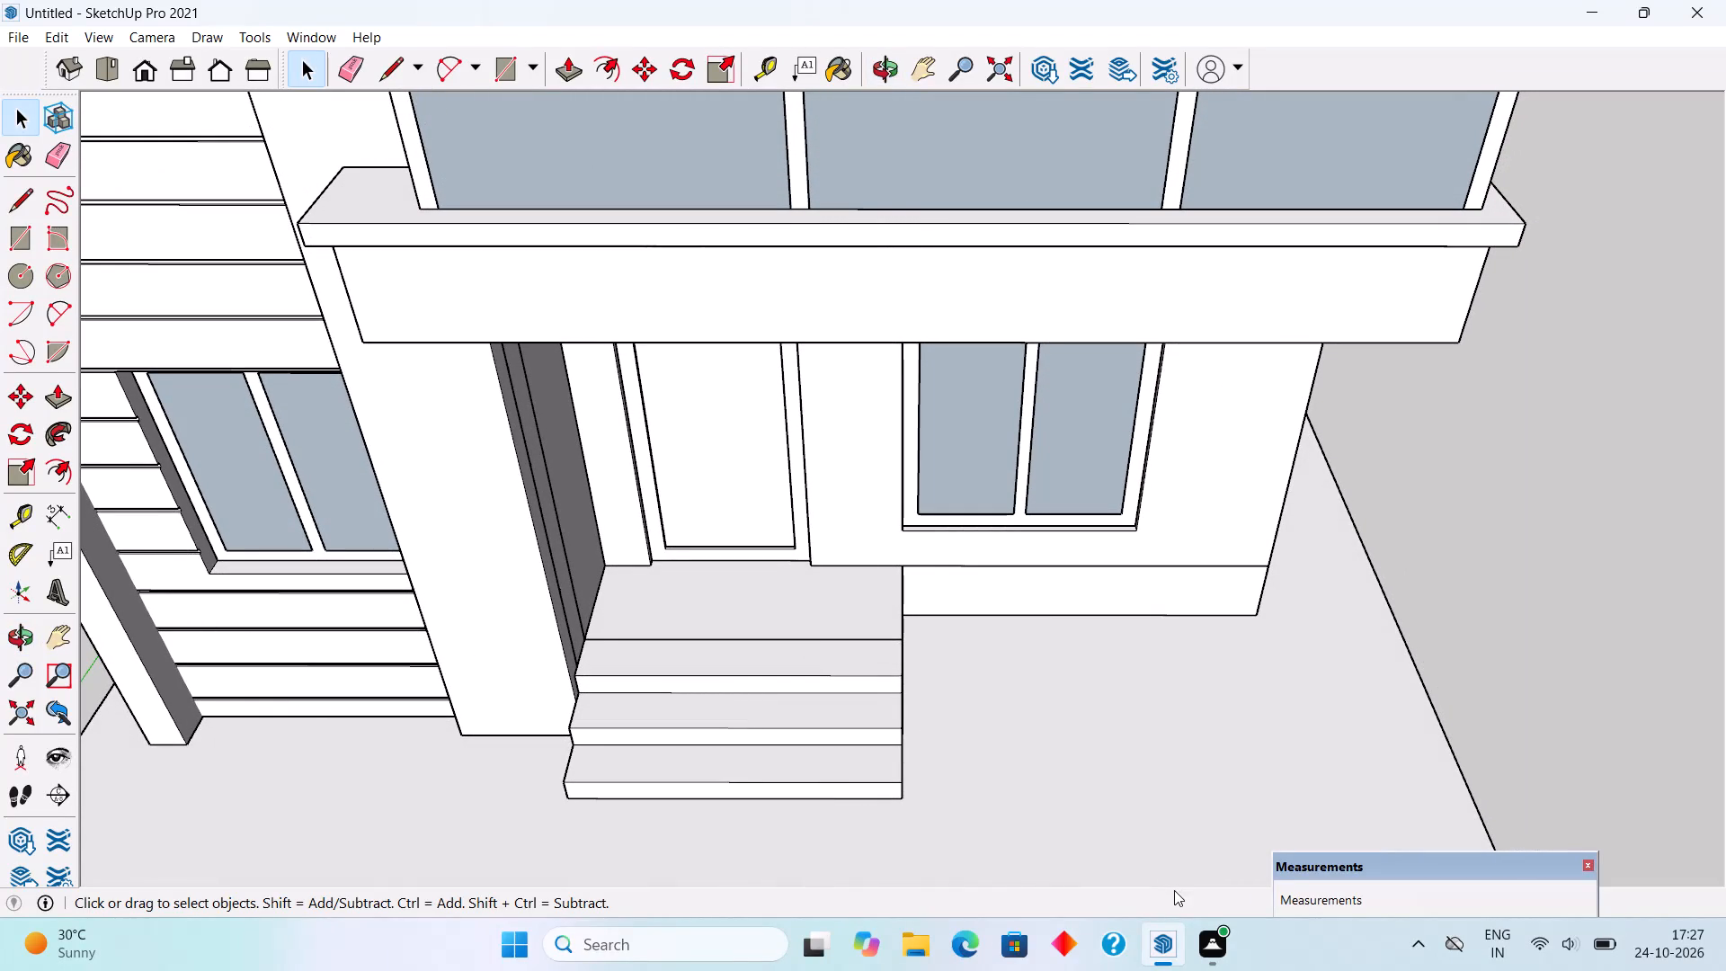
{"action": "middle_click_drag", "start_coordinate": [1174, 890], "coordinate": [1161, 970]}
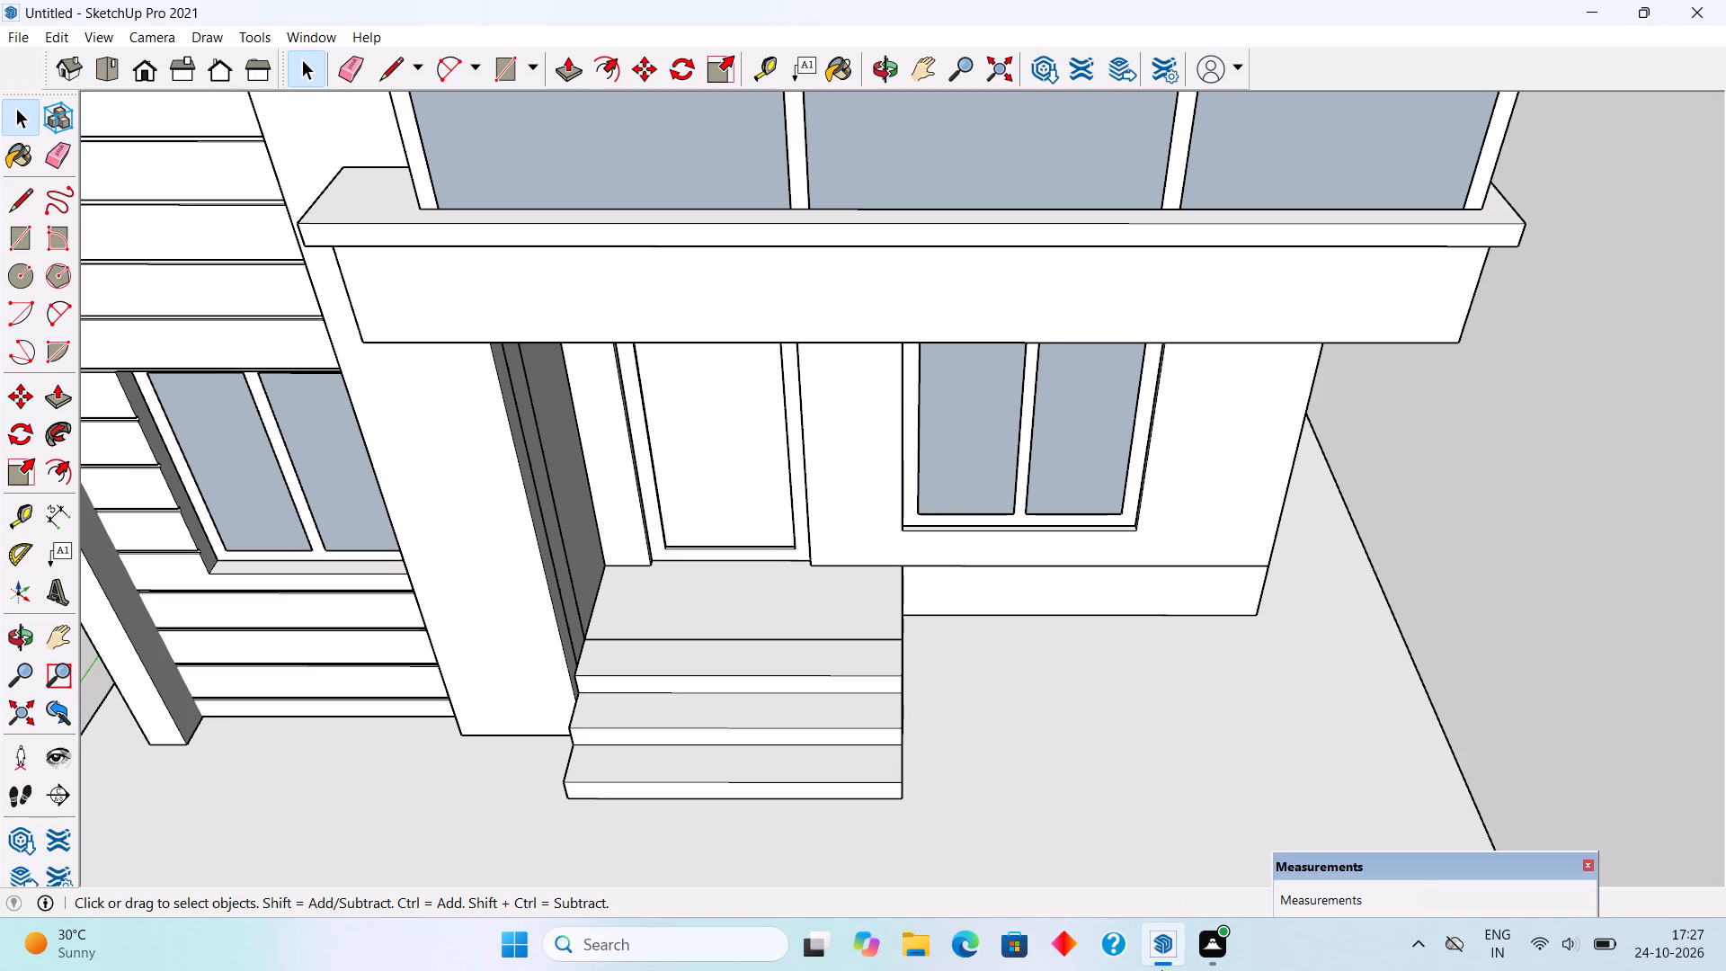
{"action": "middle_click_drag", "start_coordinate": [1161, 970], "coordinate": [949, 949]}
{"action": "scroll", "coordinate": [988, 808], "scroll_direction": "down", "scroll_amount": 1}
{"action": "middle_click_drag", "start_coordinate": [988, 808], "coordinate": [557, 787]}
{"action": "scroll", "coordinate": [729, 785], "scroll_direction": "up", "scroll_amount": 4}
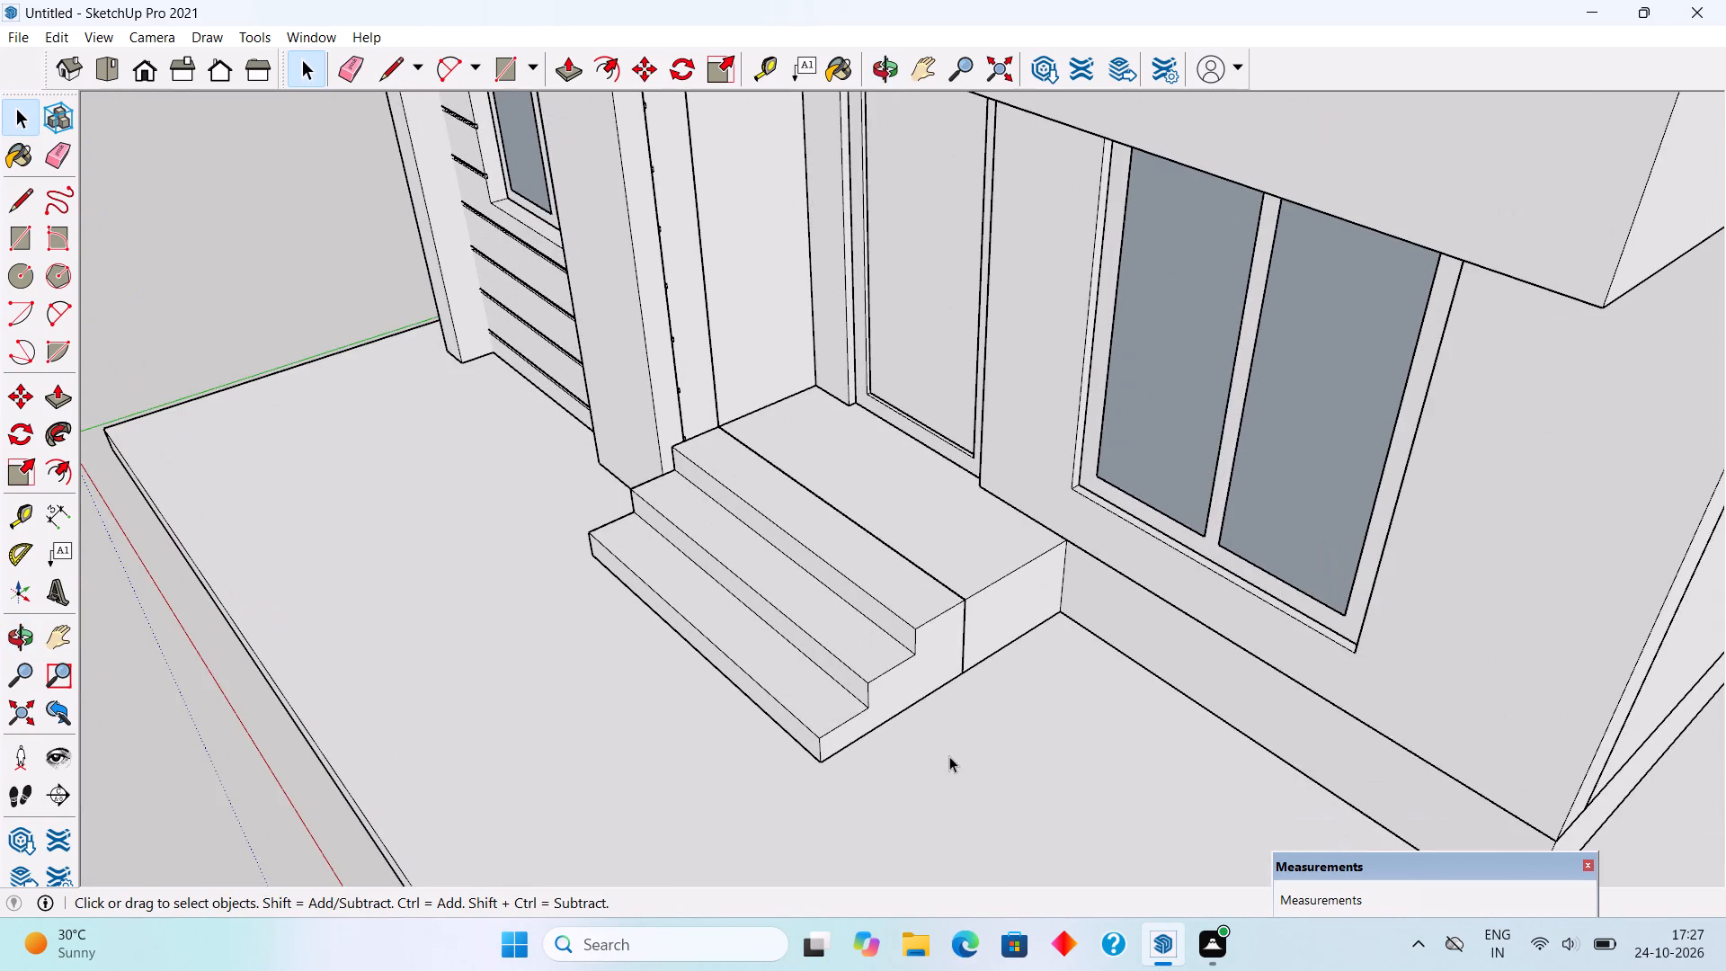
{"action": "scroll", "coordinate": [949, 756], "scroll_direction": "up", "scroll_amount": 2}
{"action": "key", "text": "r"}
{"action": "left_click", "coordinate": [787, 765]}
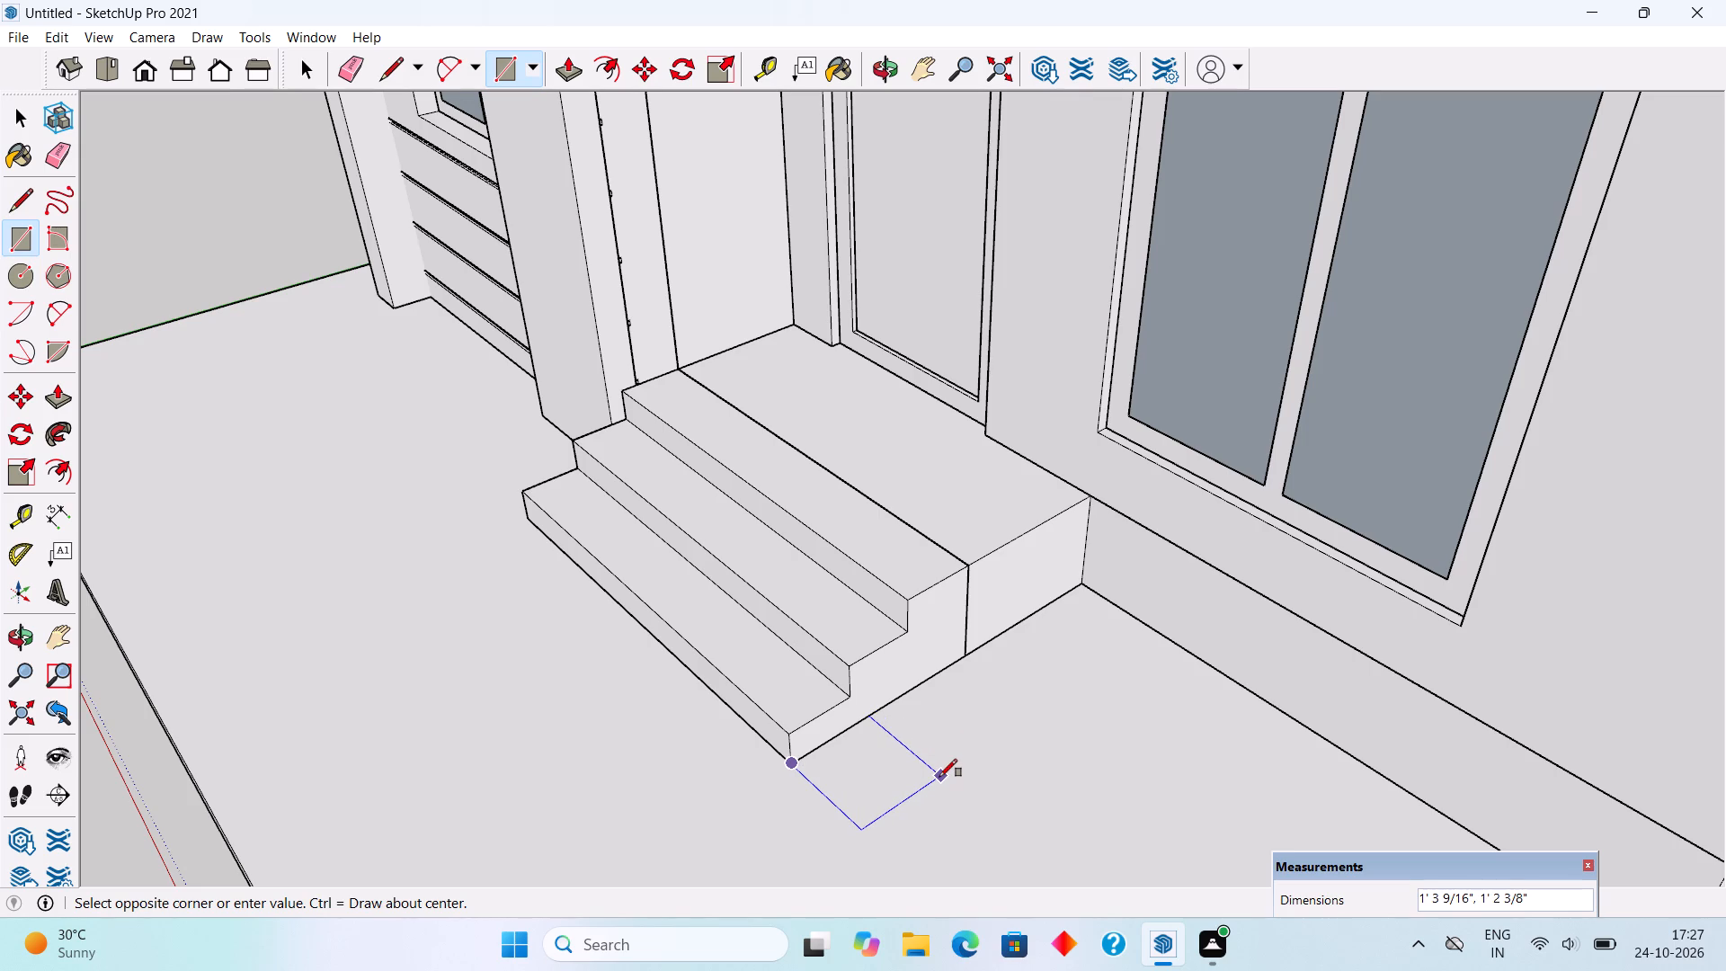
{"action": "type", "text": "1.2',1.2'"}
{"action": "key", "text": "Return"}
Pull the square up 5' into a post and make it a group.
{"action": "key", "text": "p"}
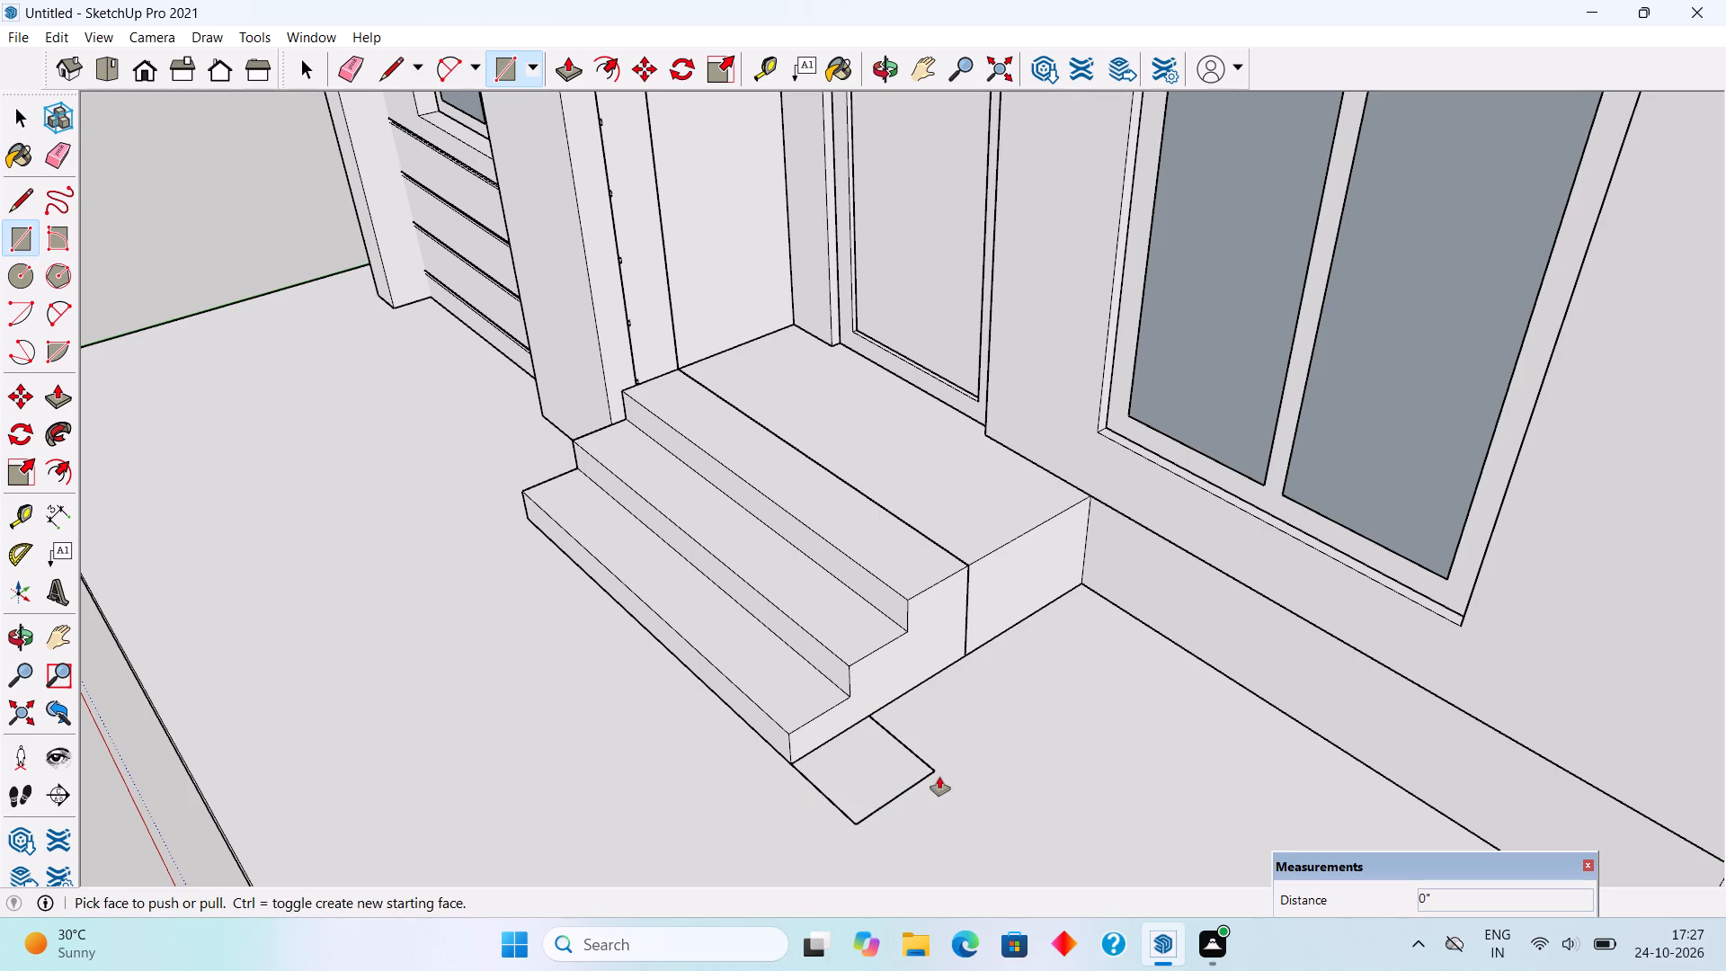
{"action": "left_click", "coordinate": [836, 779]}
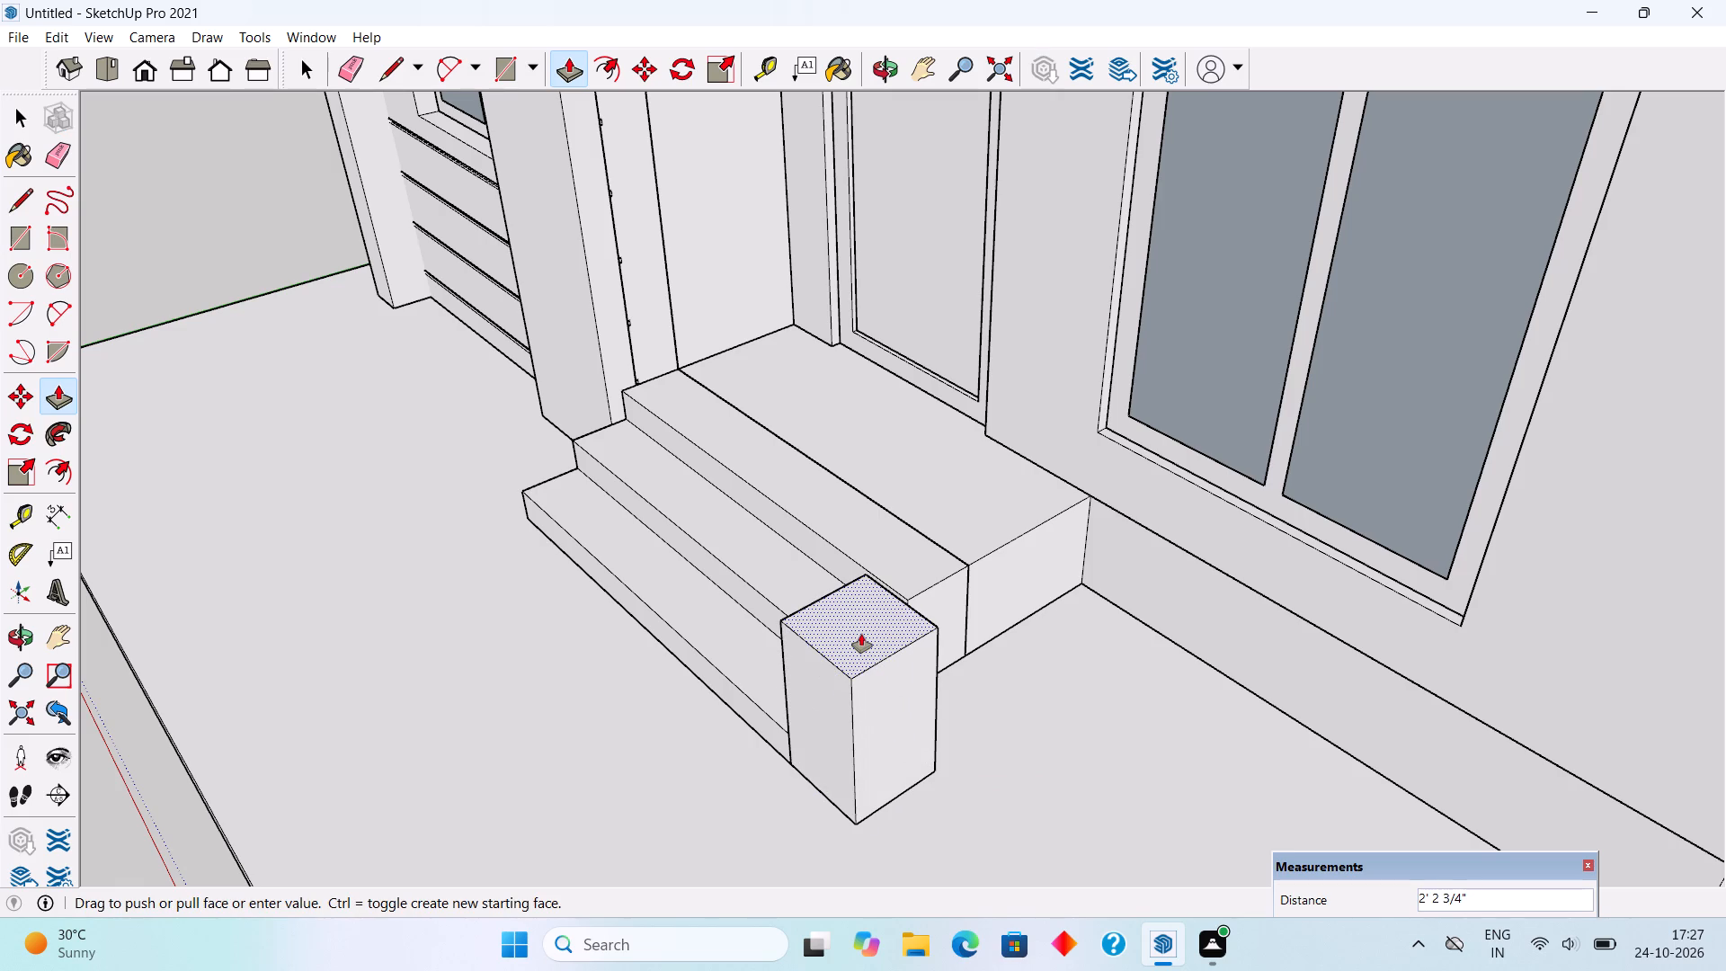
{"action": "type", "text": "5'"}
{"action": "key", "text": "Return"}
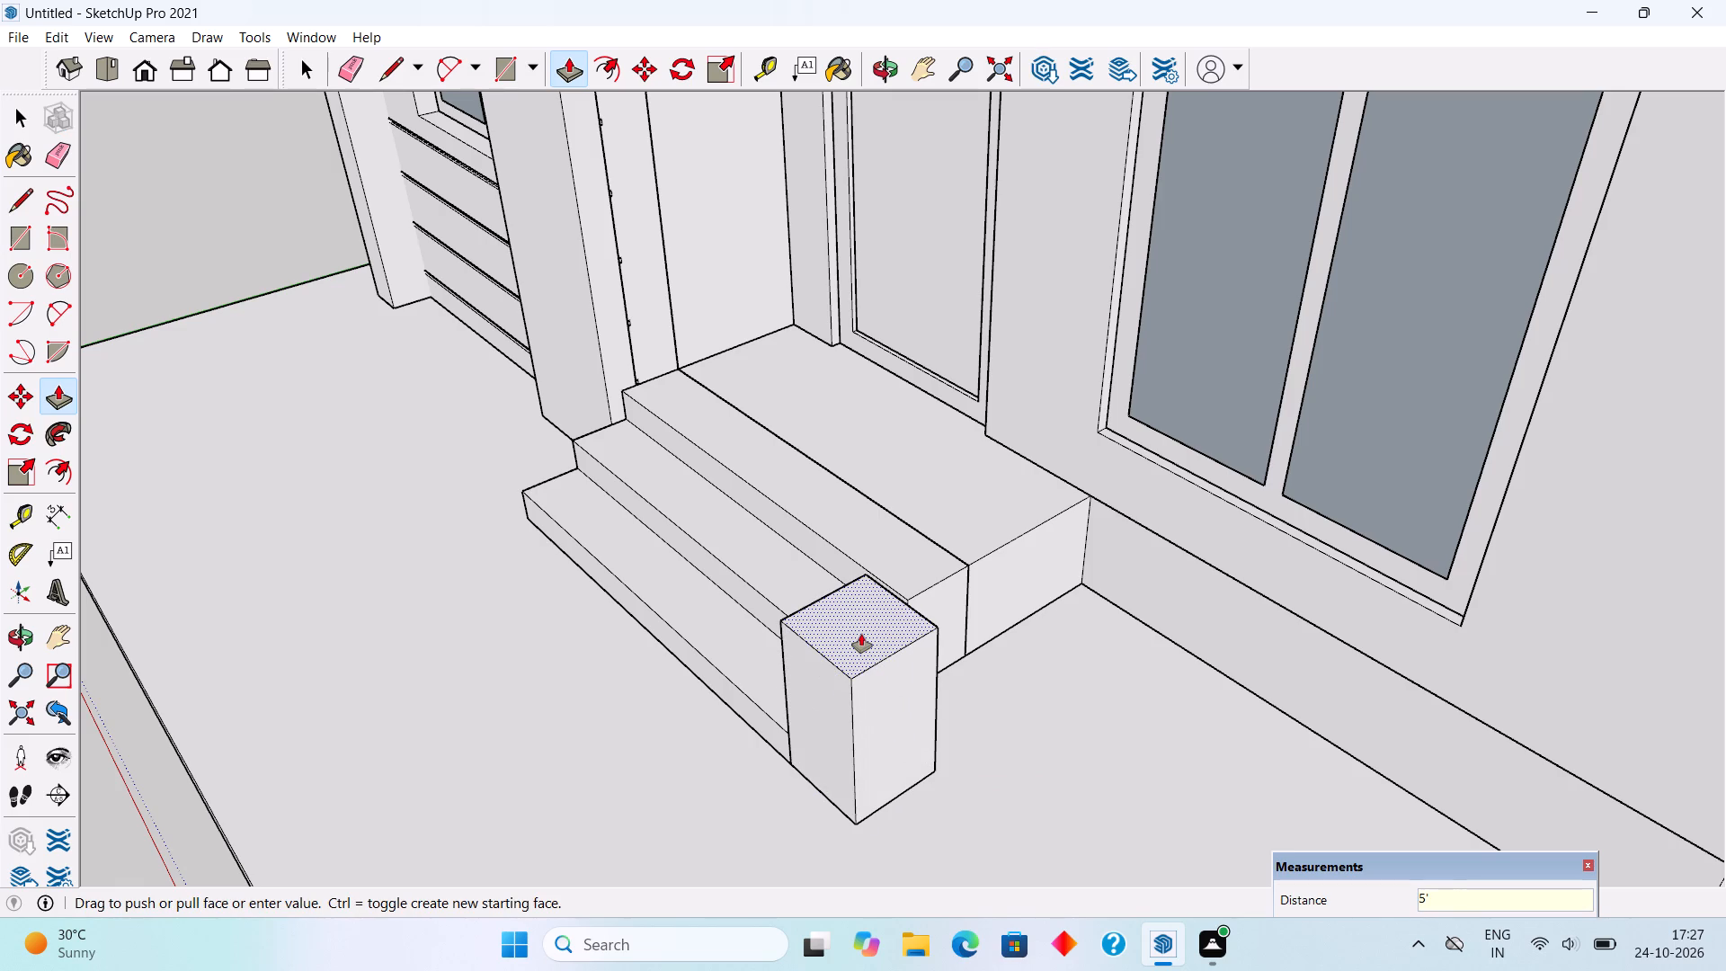
{"action": "key", "text": "space"}
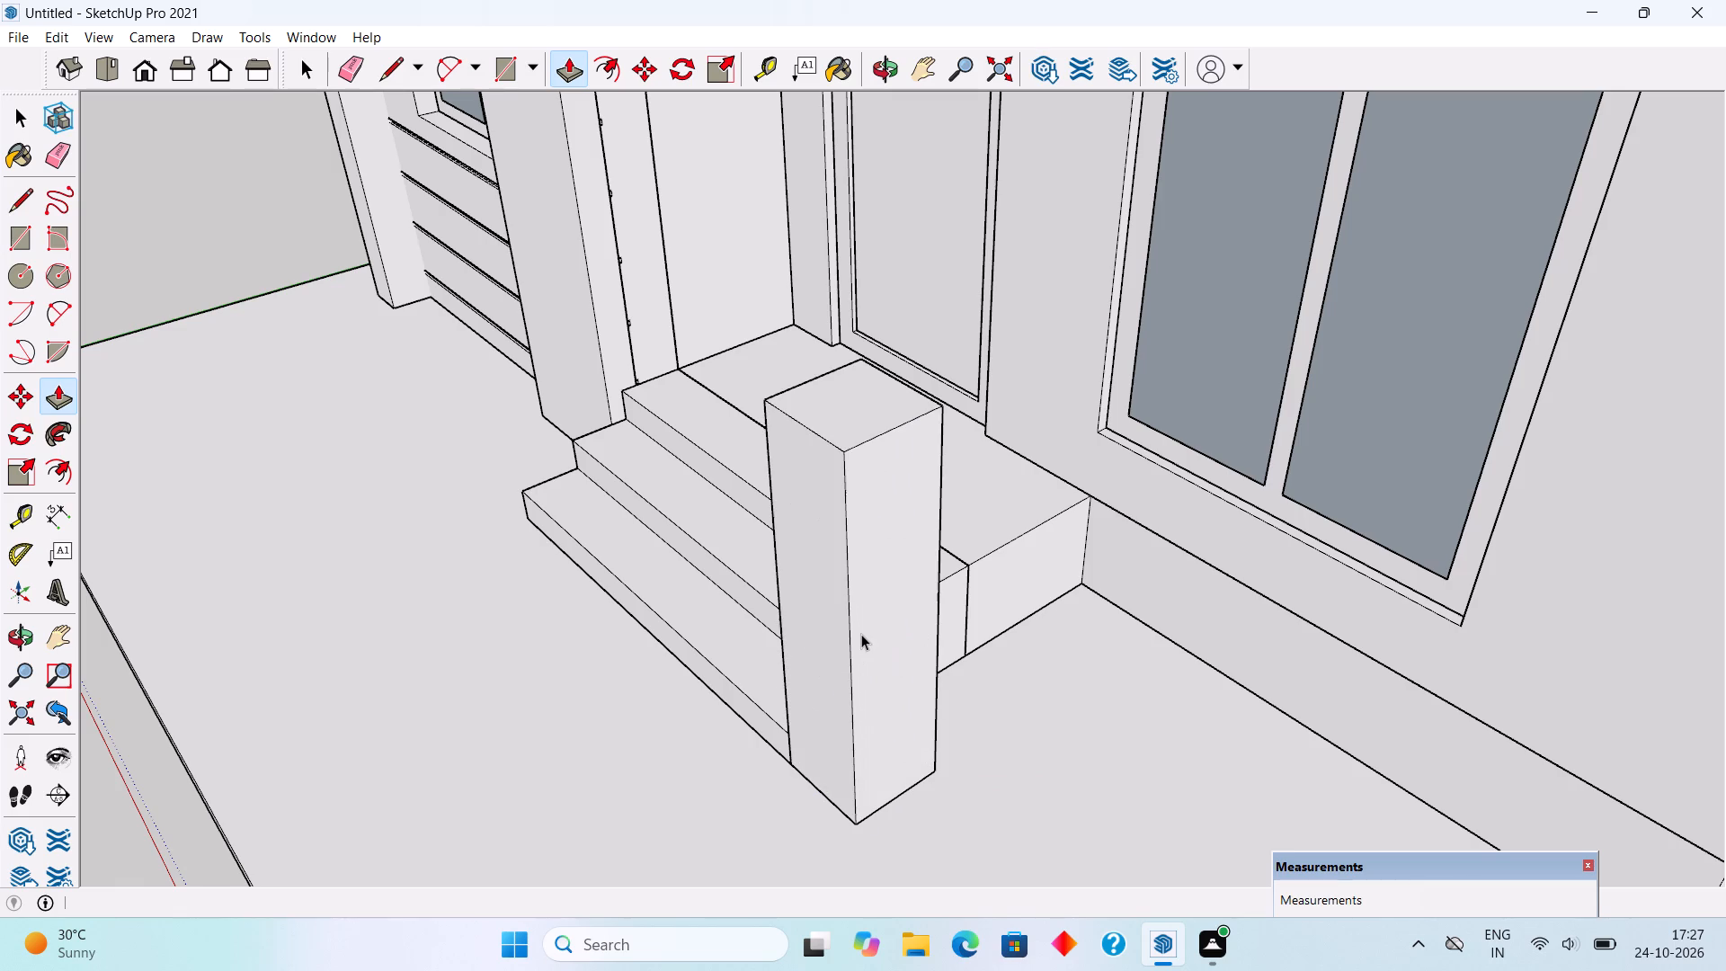
{"action": "triple_click", "coordinate": [862, 633]}
{"action": "right_click", "coordinate": [863, 633]}
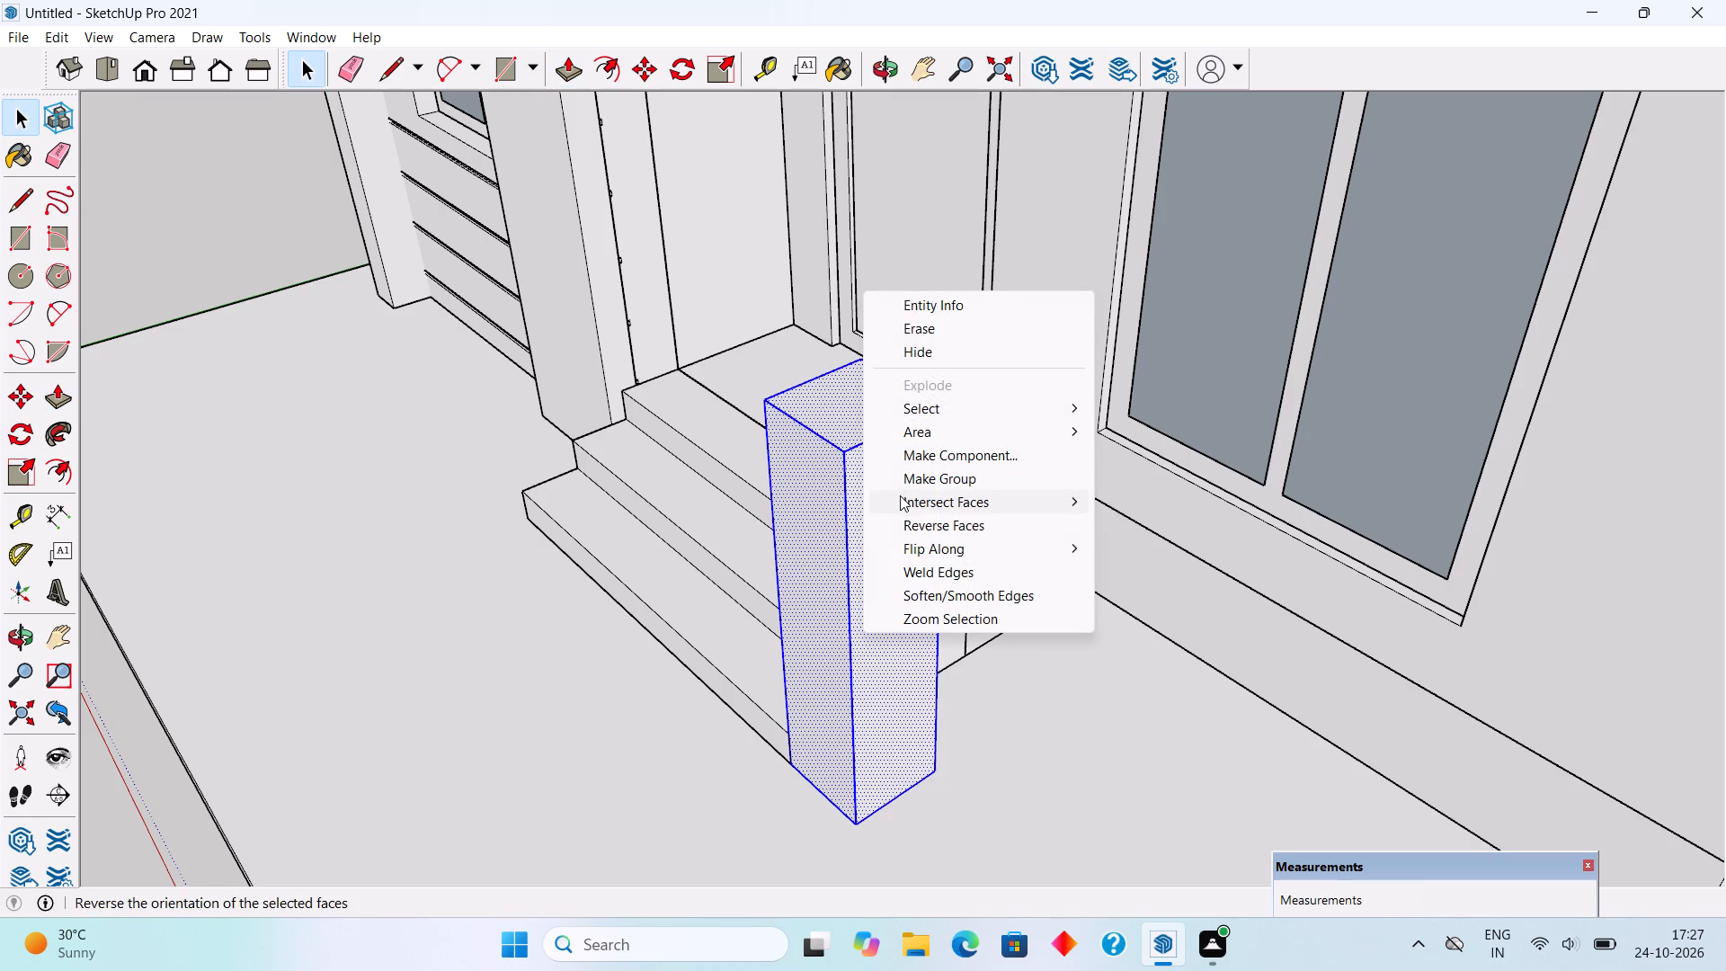
{"action": "left_click", "coordinate": [905, 484]}
Examine the new post's proportions and placement beside the steps against the whole house front.
{"action": "middle_click_drag", "start_coordinate": [754, 663], "coordinate": [1578, 635]}
{"action": "scroll", "coordinate": [1616, 655], "scroll_direction": "down", "scroll_amount": 3}
{"action": "middle_click_drag", "start_coordinate": [1242, 562], "coordinate": [833, 524]}
{"action": "scroll", "coordinate": [1218, 564], "scroll_direction": "down", "scroll_amount": 2}
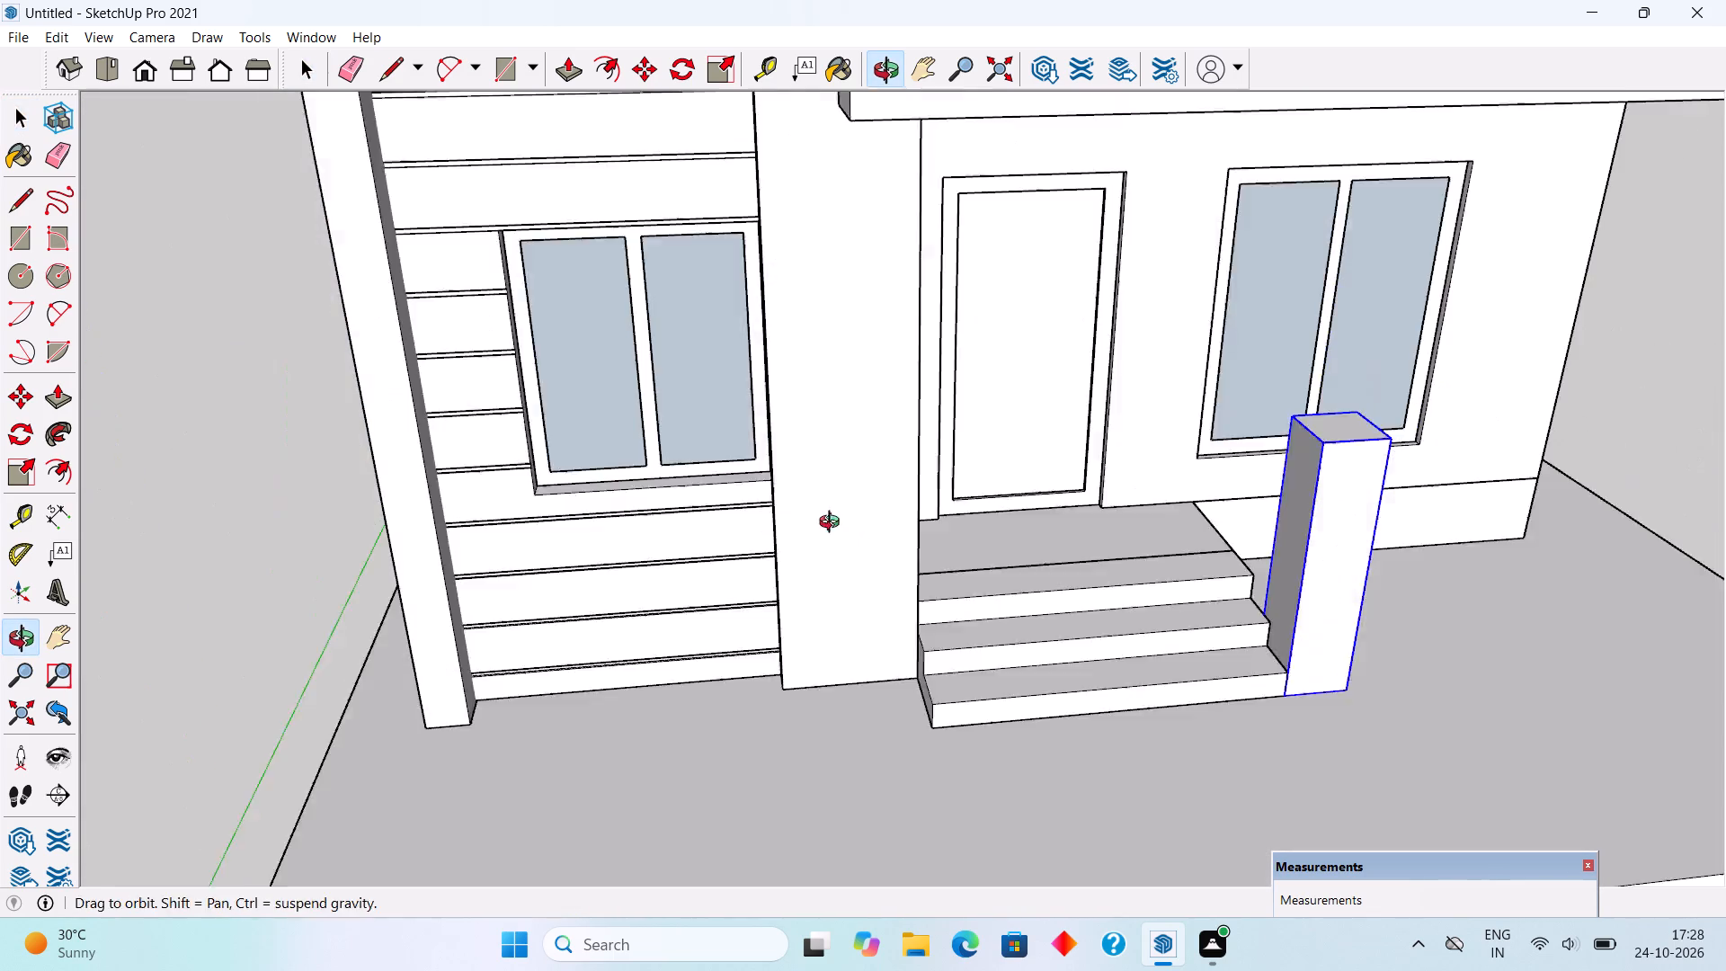
{"action": "scroll", "coordinate": [833, 524], "scroll_direction": "down", "scroll_amount": 1}
{"action": "middle_click_drag", "start_coordinate": [833, 524], "coordinate": [835, 526]}
{"action": "middle_click_drag", "start_coordinate": [1360, 654], "coordinate": [1267, 561]}
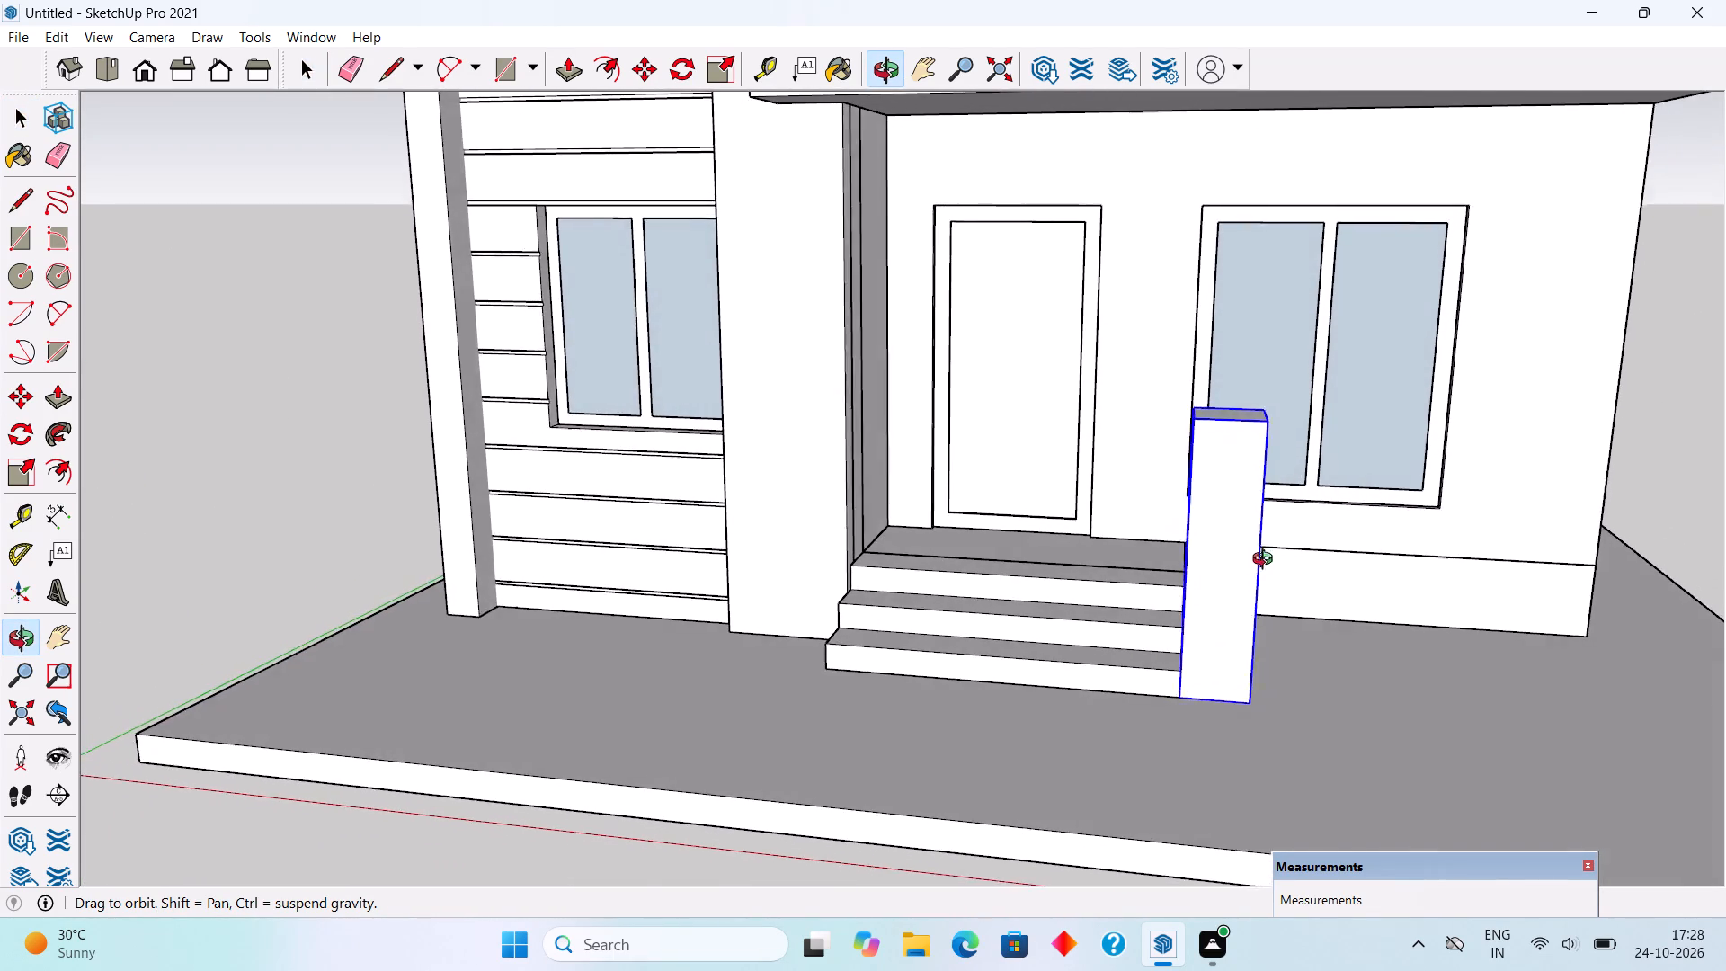
{"action": "middle_click_drag", "start_coordinate": [1267, 561], "coordinate": [1290, 550]}
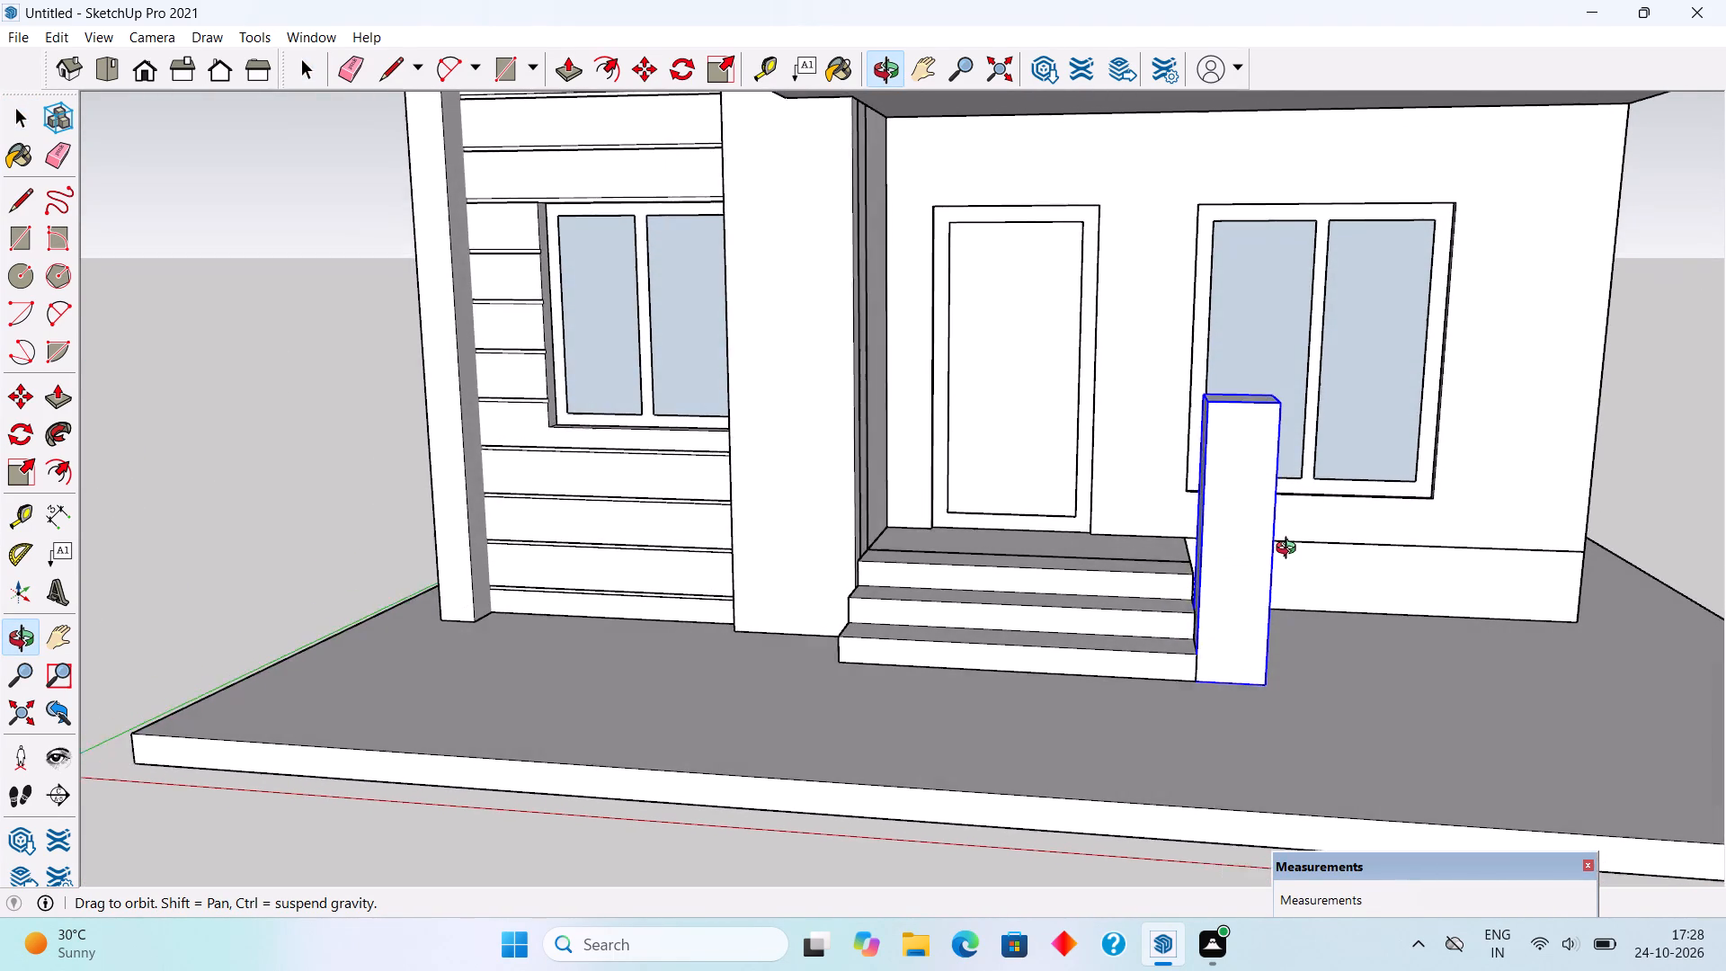
{"action": "middle_click_drag", "start_coordinate": [1290, 550], "coordinate": [1268, 515]}
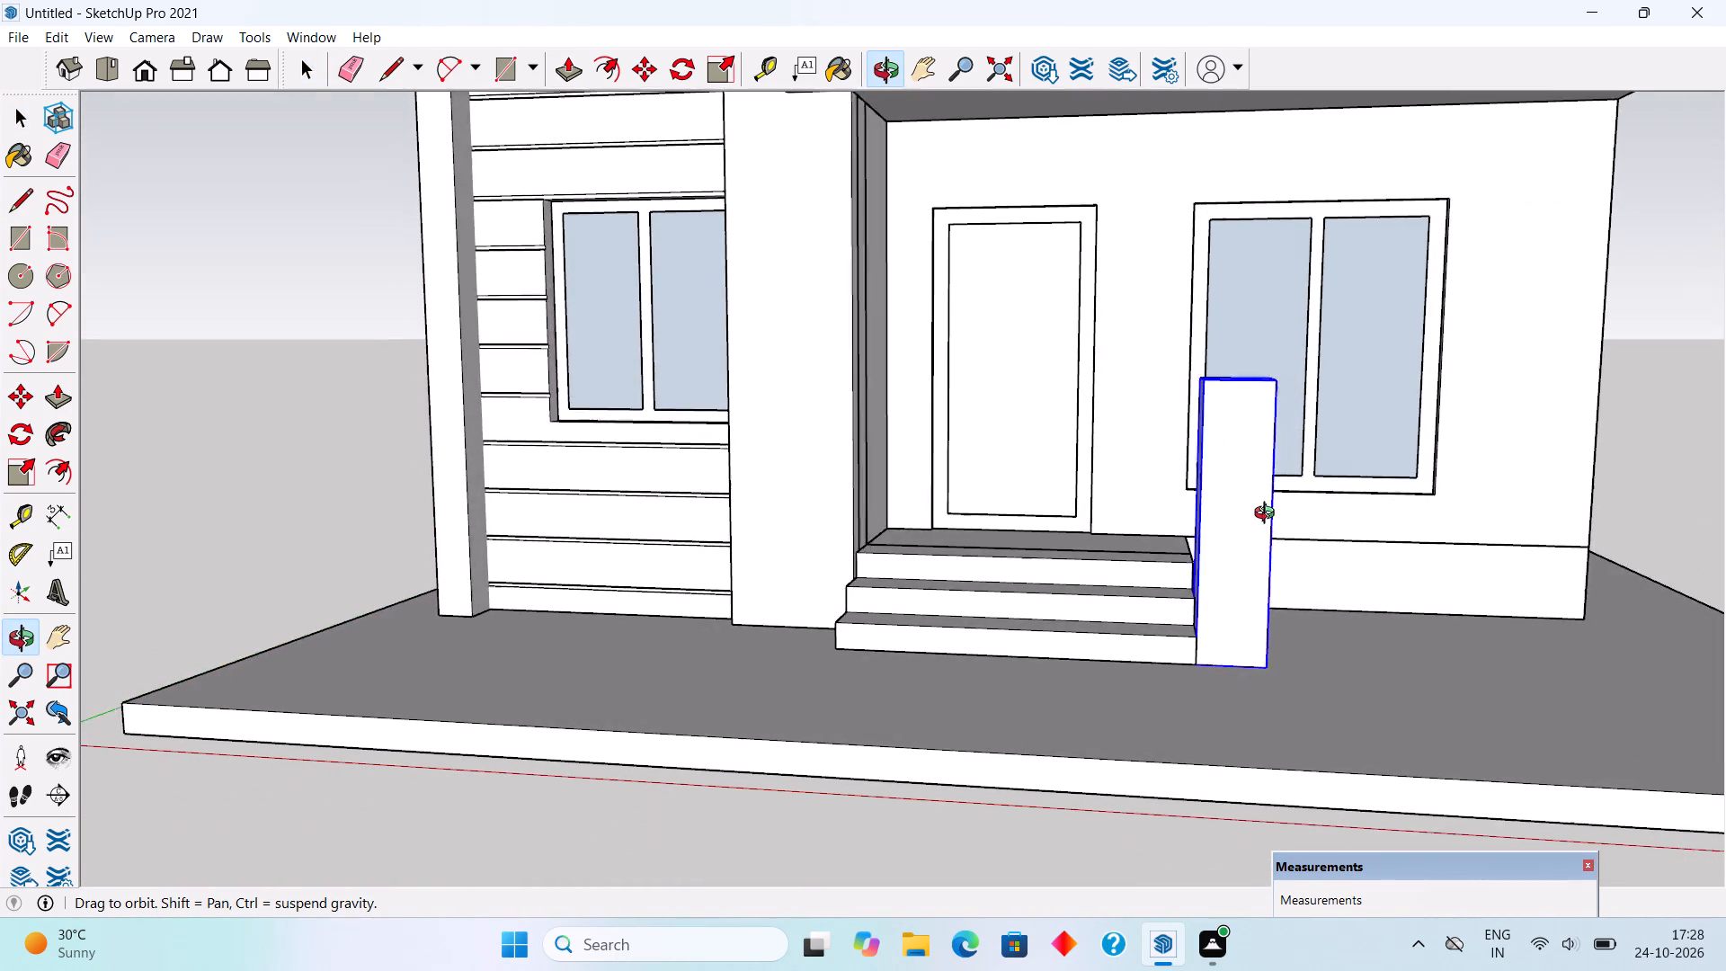
{"action": "middle_click_drag", "start_coordinate": [1268, 515], "coordinate": [1251, 561]}
{"action": "scroll", "coordinate": [1251, 567], "scroll_direction": "down", "scroll_amount": 10}
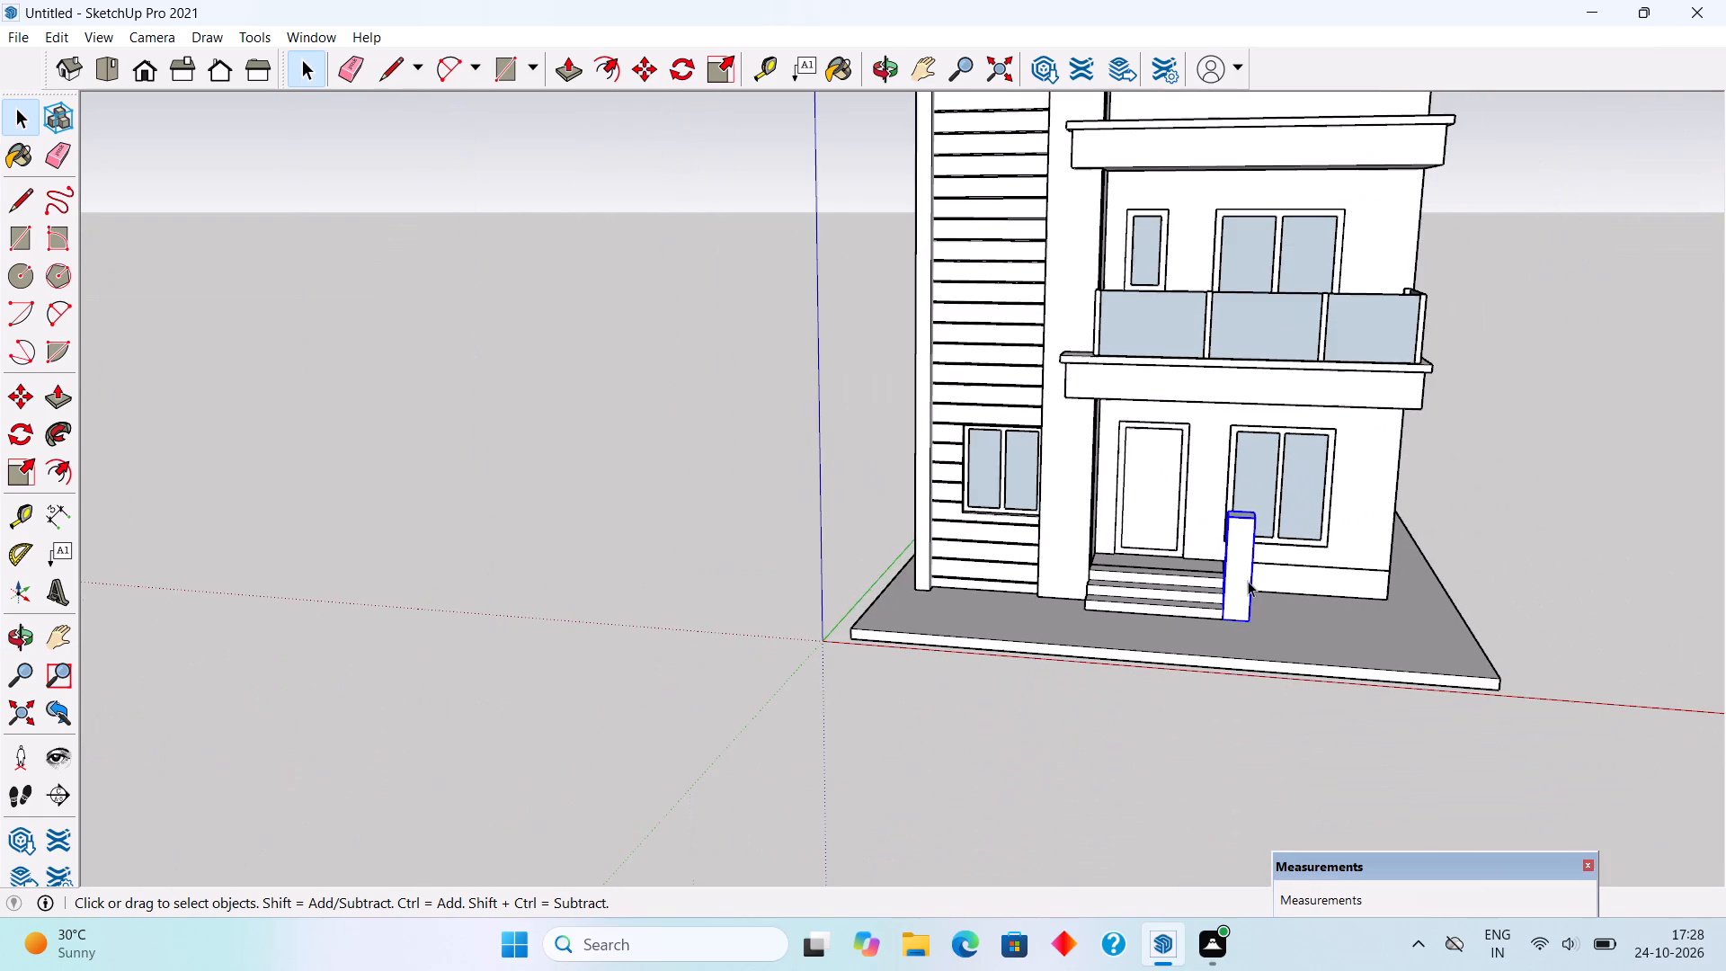
{"action": "scroll", "coordinate": [1248, 581], "scroll_direction": "down", "scroll_amount": 1}
{"action": "middle_click_drag", "start_coordinate": [1407, 708], "coordinate": [1606, 738]}
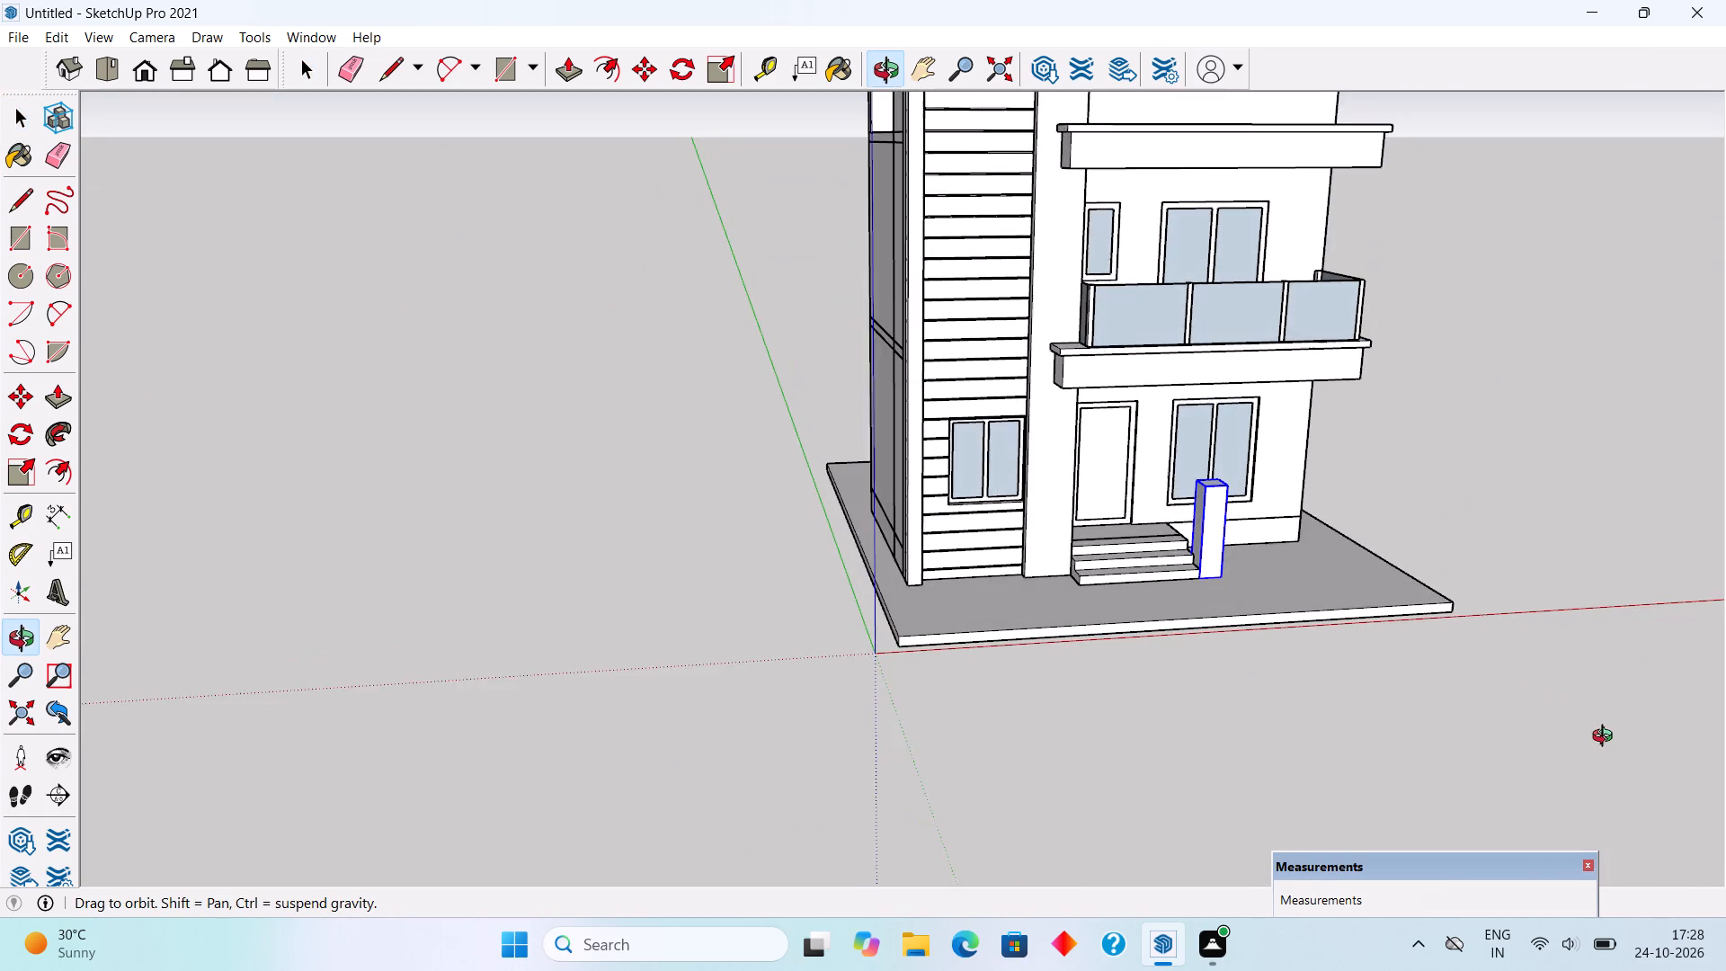
{"action": "middle_click_drag", "start_coordinate": [1606, 738], "coordinate": [1610, 745]}
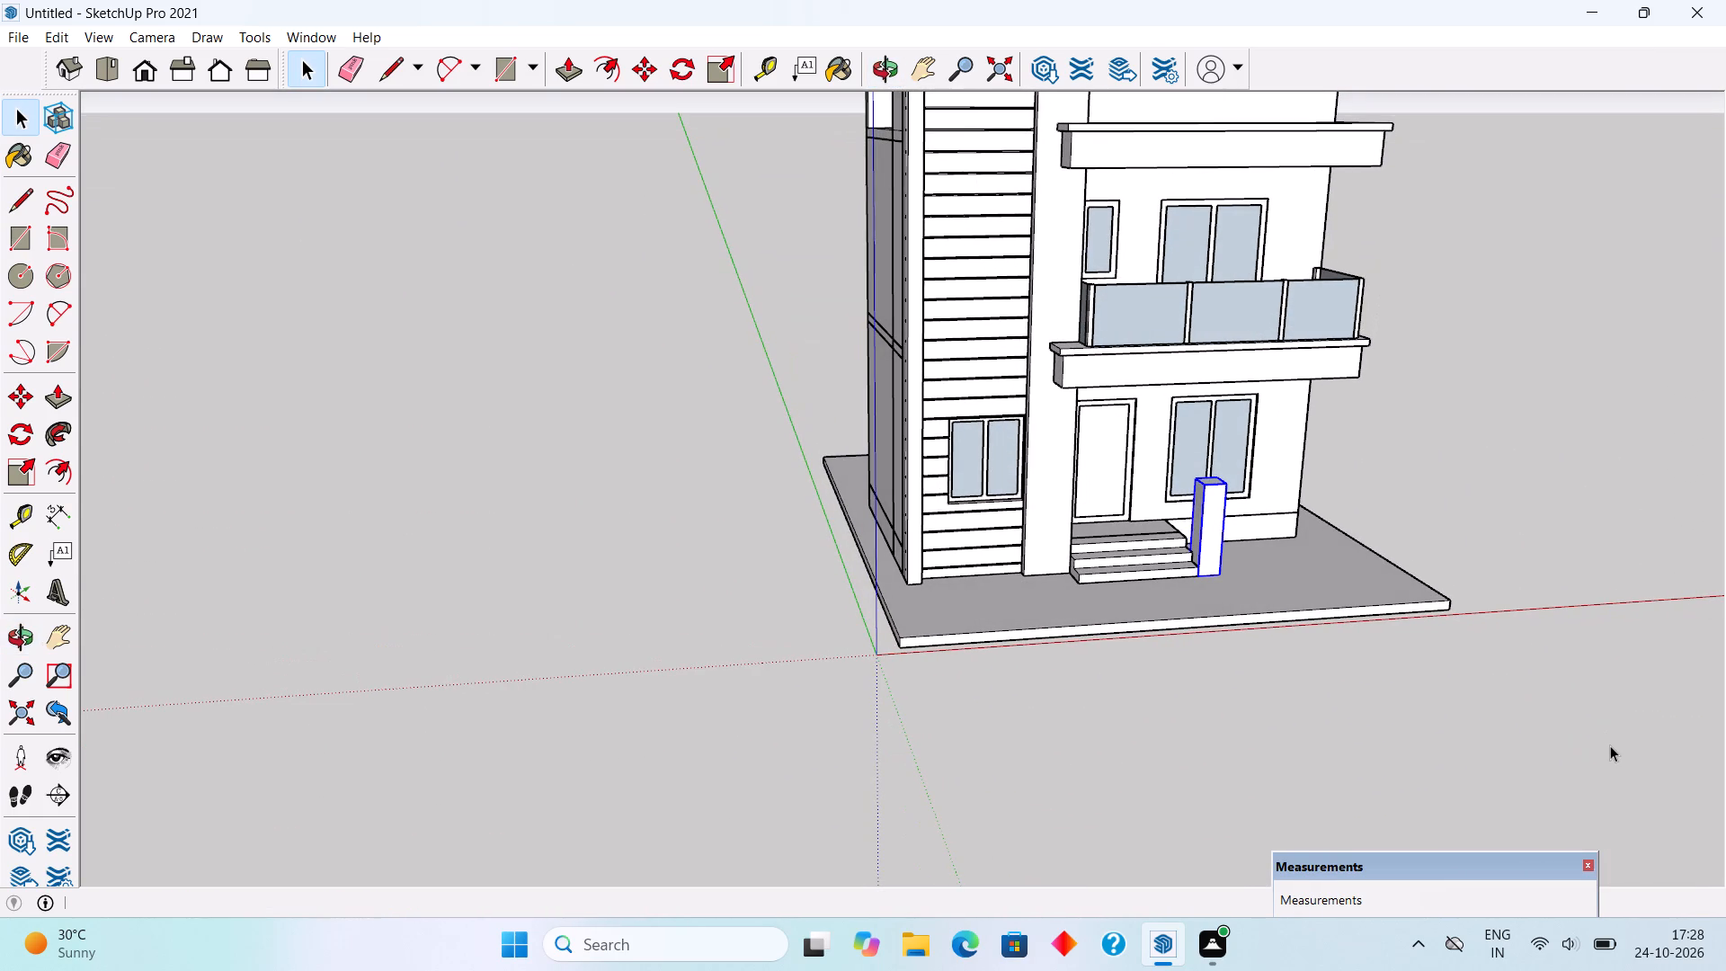
{"action": "middle_click_drag", "start_coordinate": [1592, 769], "coordinate": [1551, 780]}
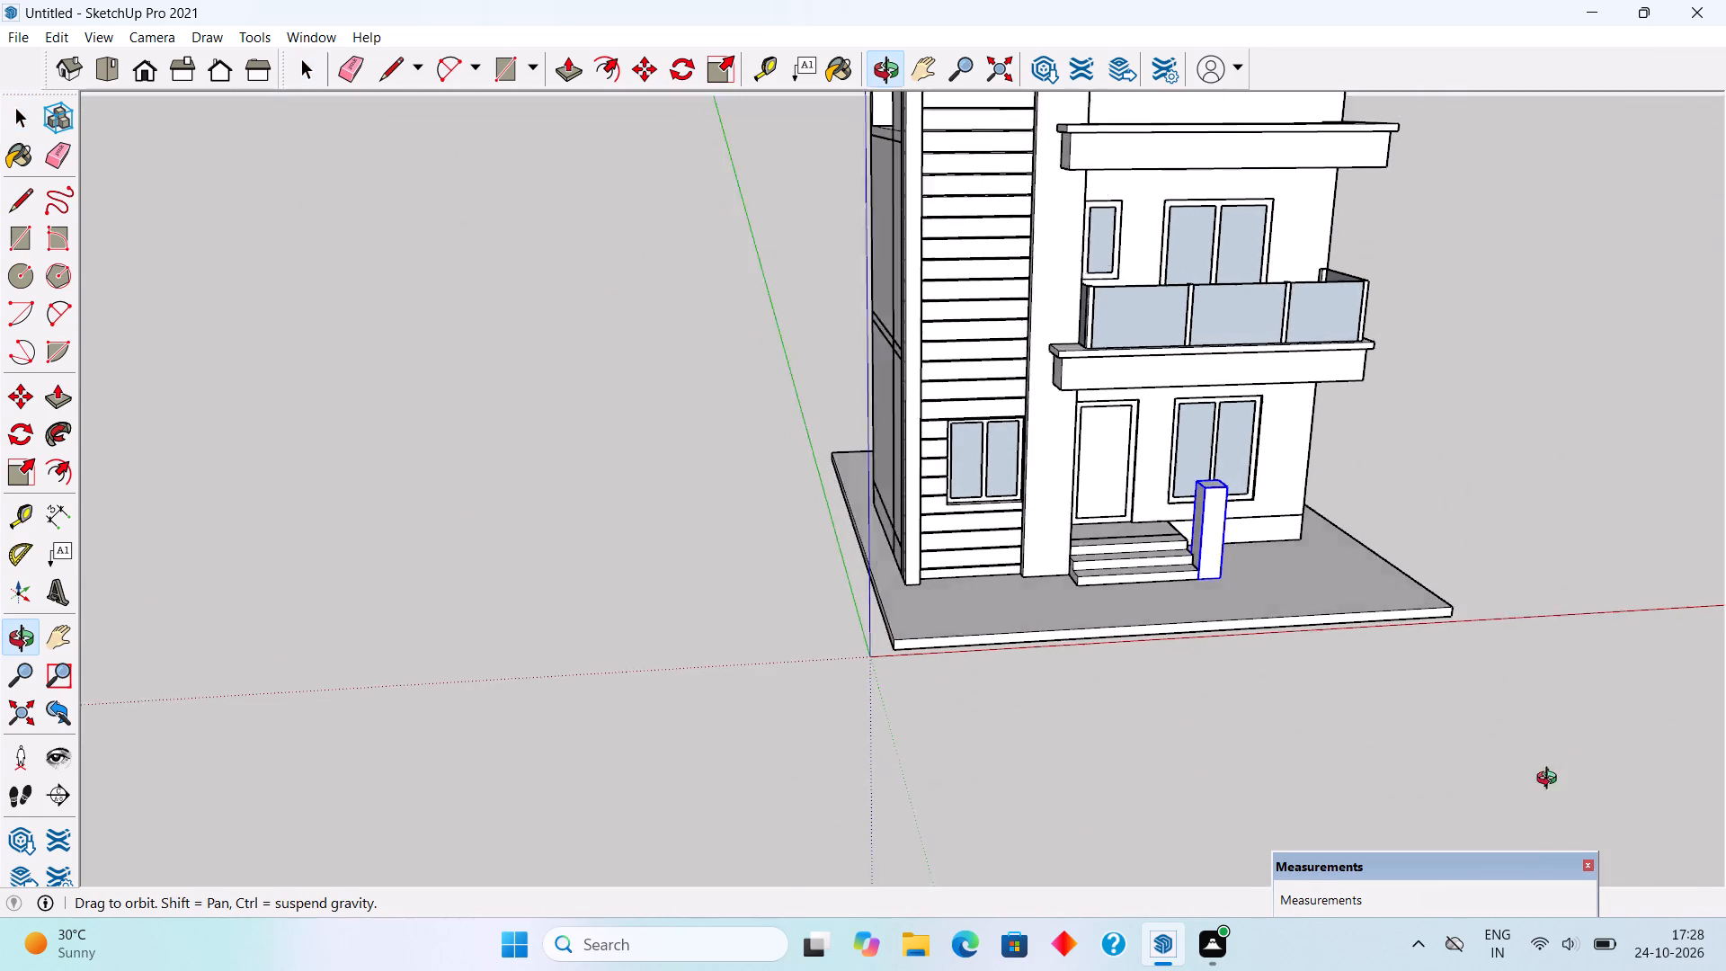
In the entrance steps group, trace the end face's vertical edge beside the post and pull that face outward about 6 15/16".
{"action": "middle_click_drag", "start_coordinate": [1551, 780], "coordinate": [859, 824]}
{"action": "scroll", "coordinate": [941, 712], "scroll_direction": "up", "scroll_amount": 12}
{"action": "middle_click_drag", "start_coordinate": [944, 667], "coordinate": [843, 664]}
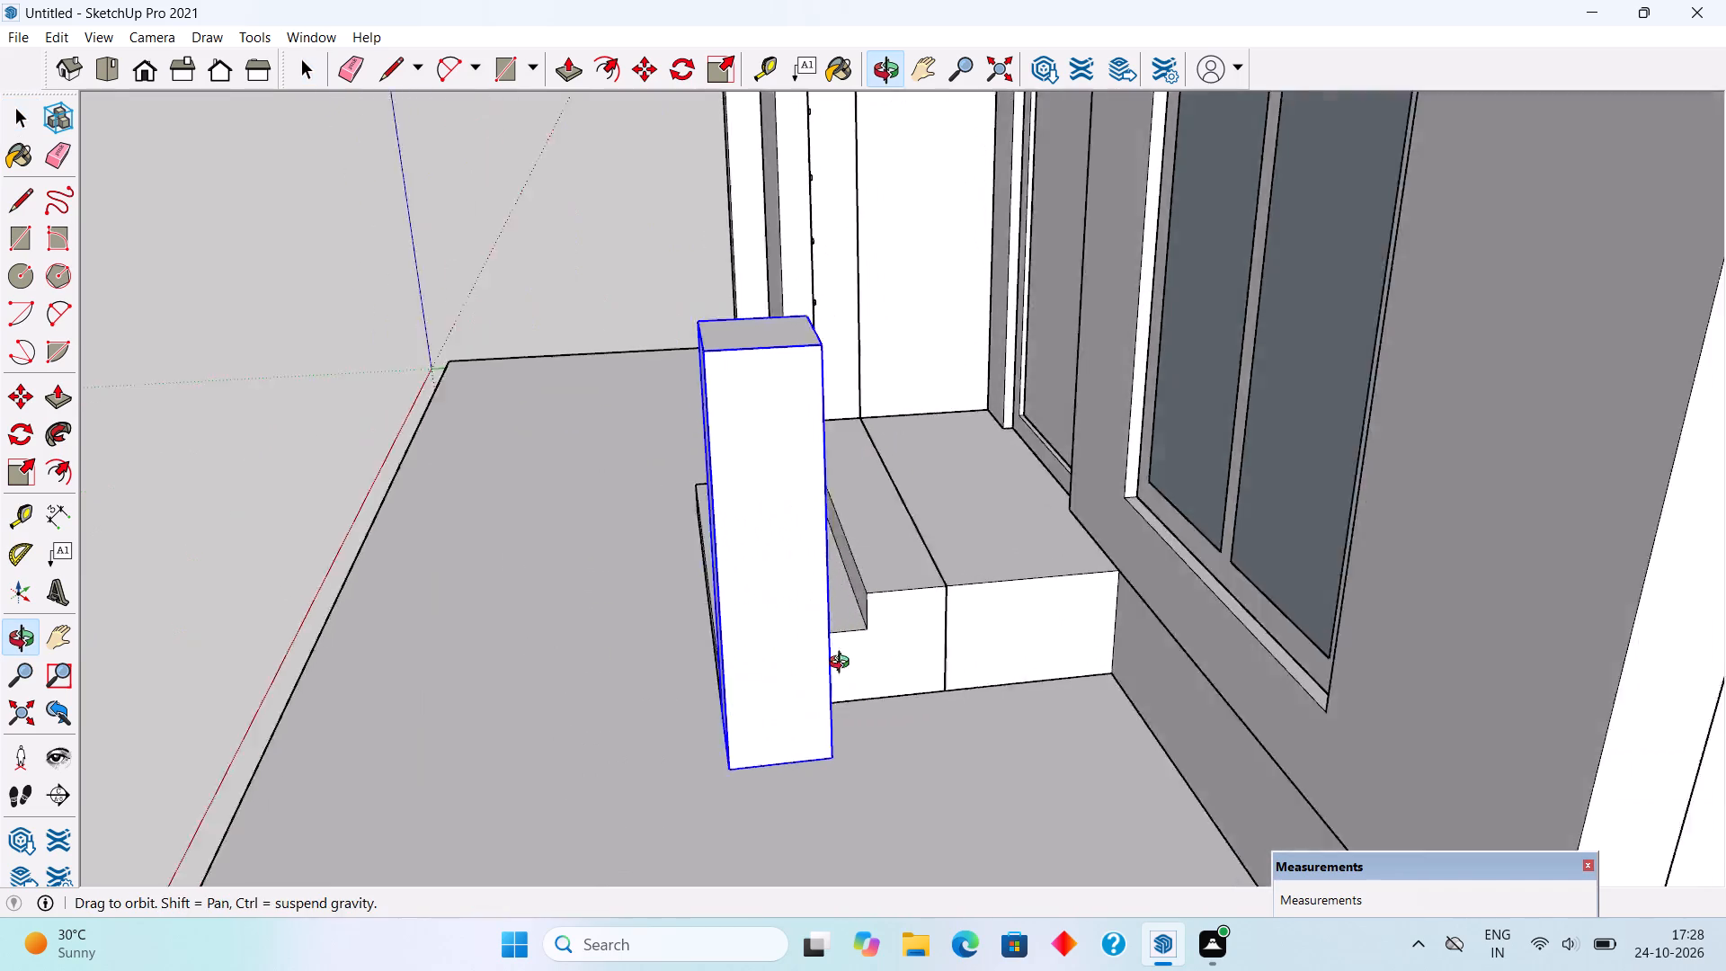
{"action": "middle_click_drag", "start_coordinate": [843, 664], "coordinate": [794, 650]}
{"action": "scroll", "coordinate": [794, 650], "scroll_direction": "up", "scroll_amount": 4}
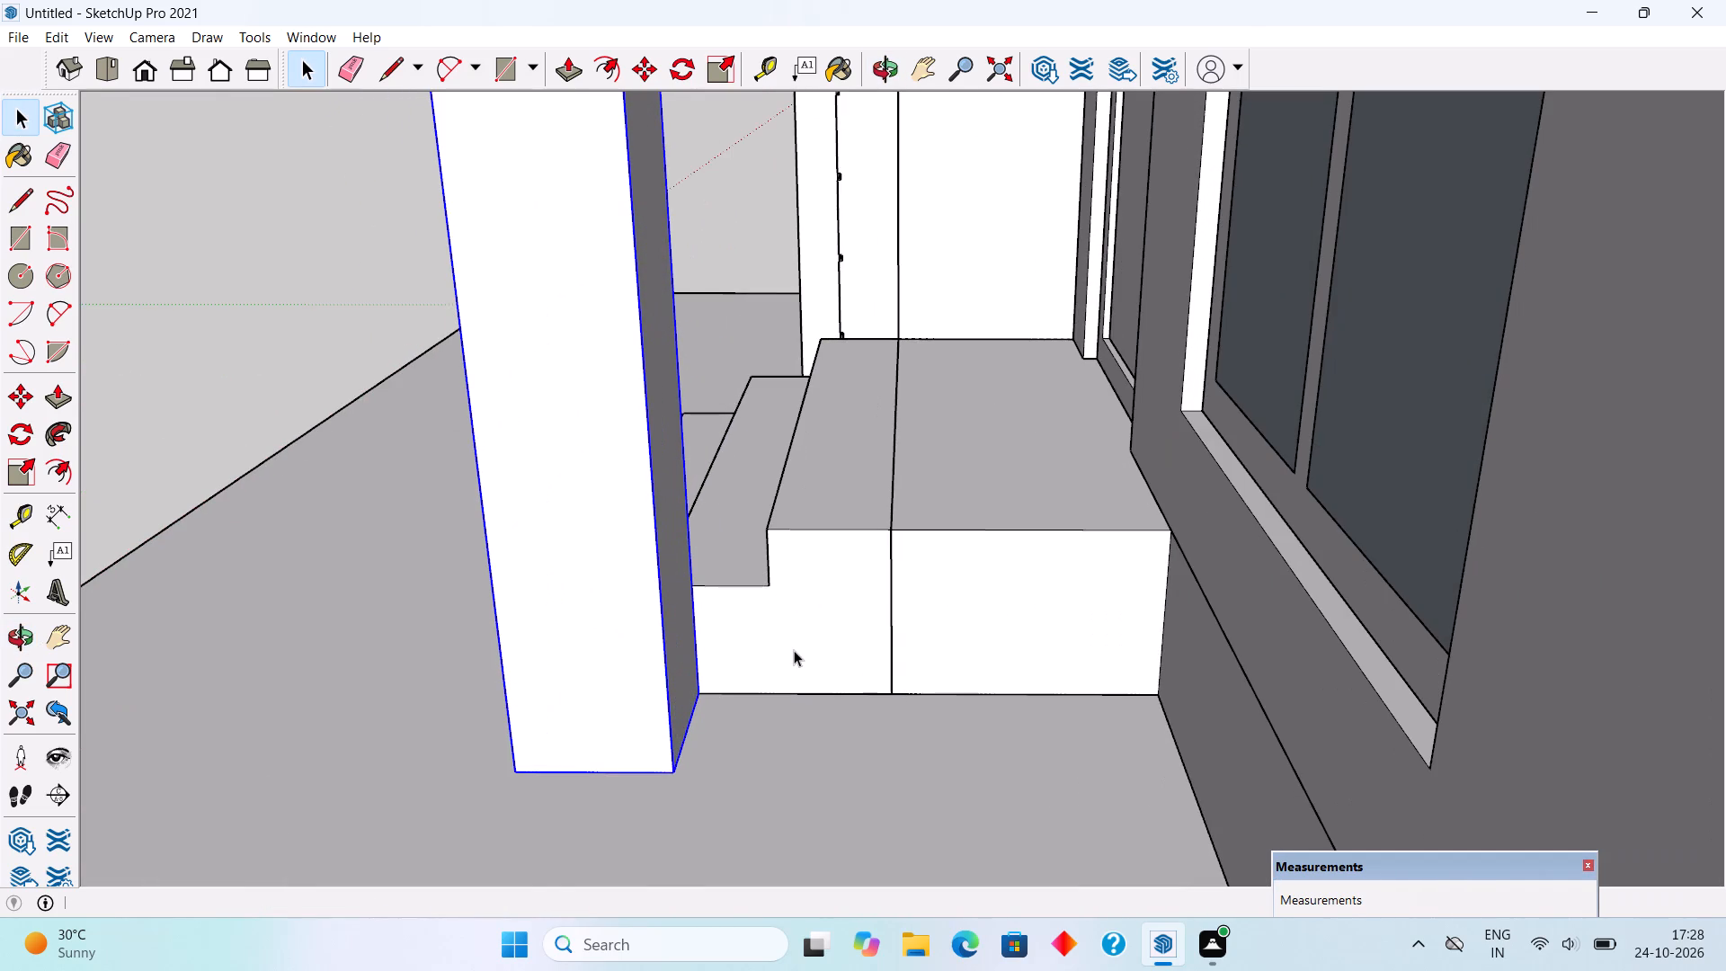
{"action": "triple_click", "coordinate": [794, 650]}
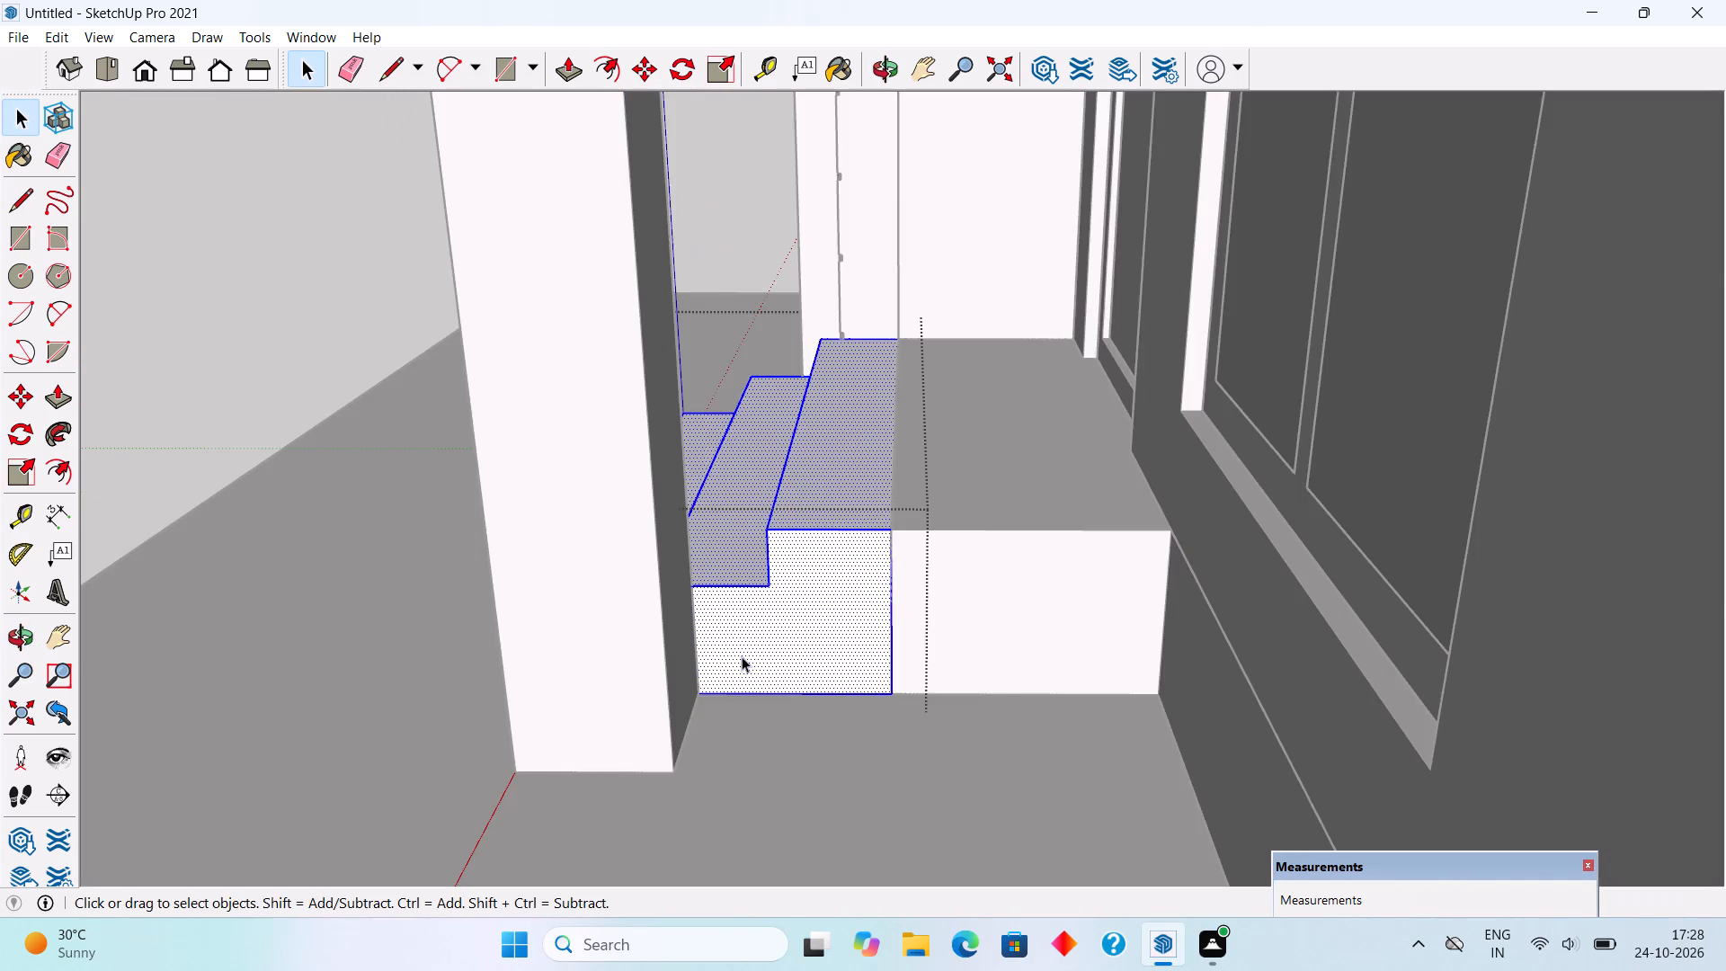
{"action": "scroll", "coordinate": [730, 658], "scroll_direction": "up", "scroll_amount": 8}
{"action": "key", "text": "l"}
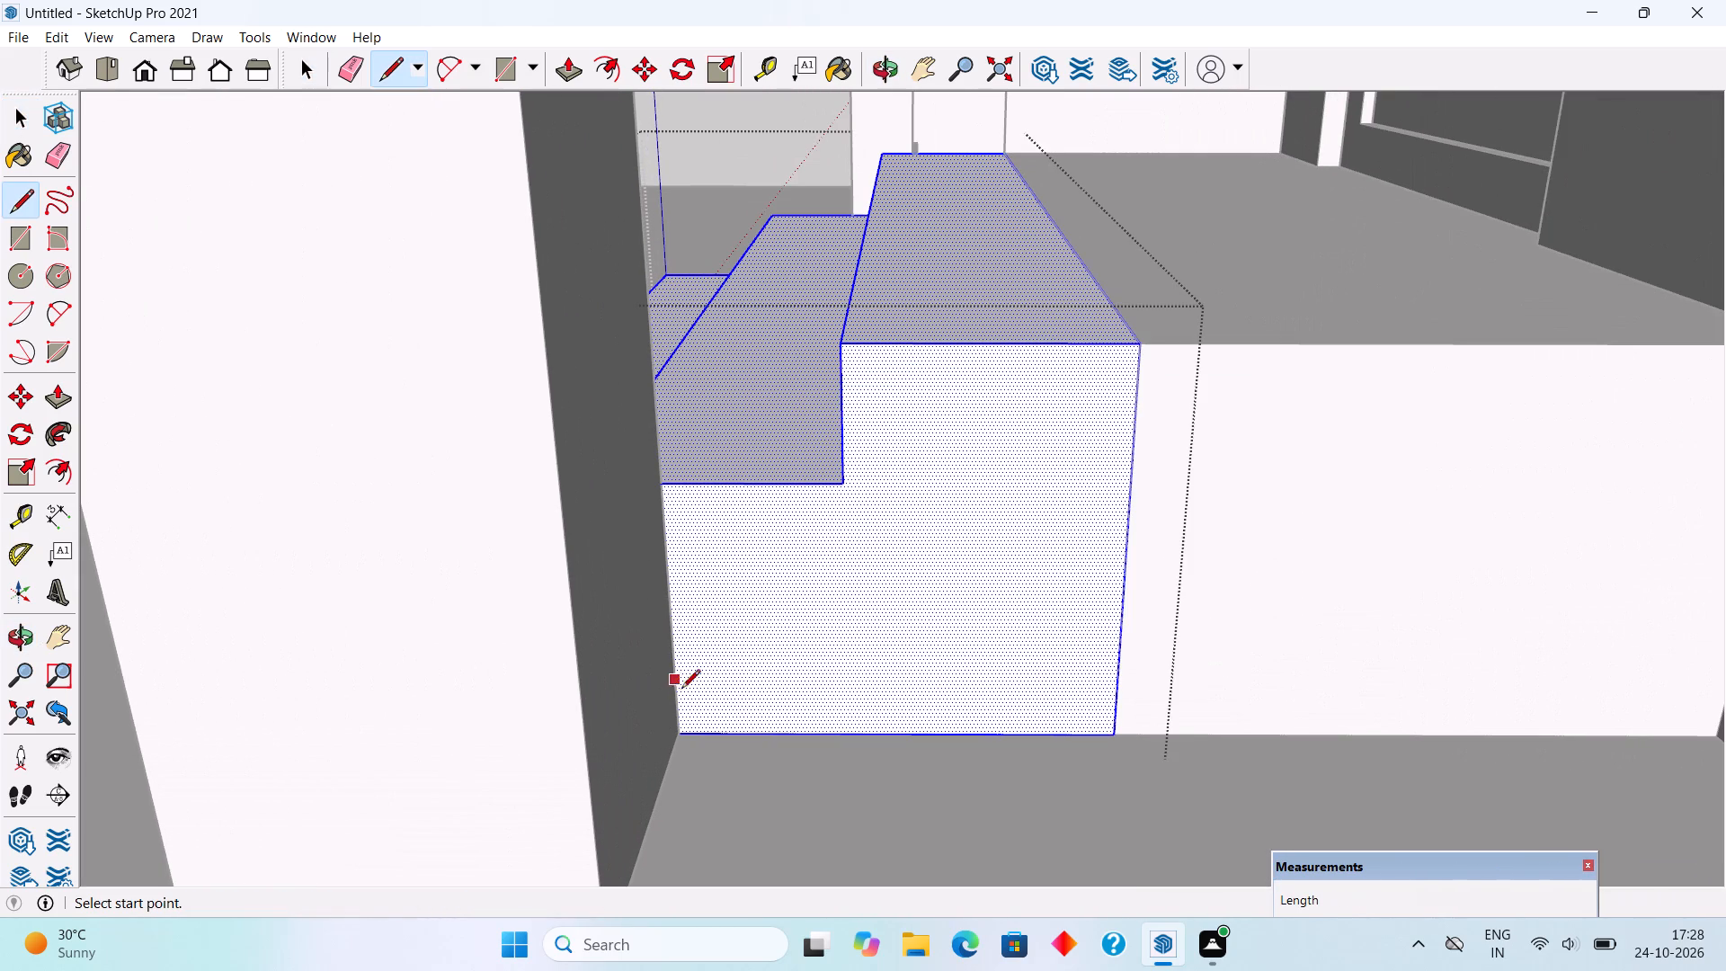
{"action": "left_click", "coordinate": [682, 733]}
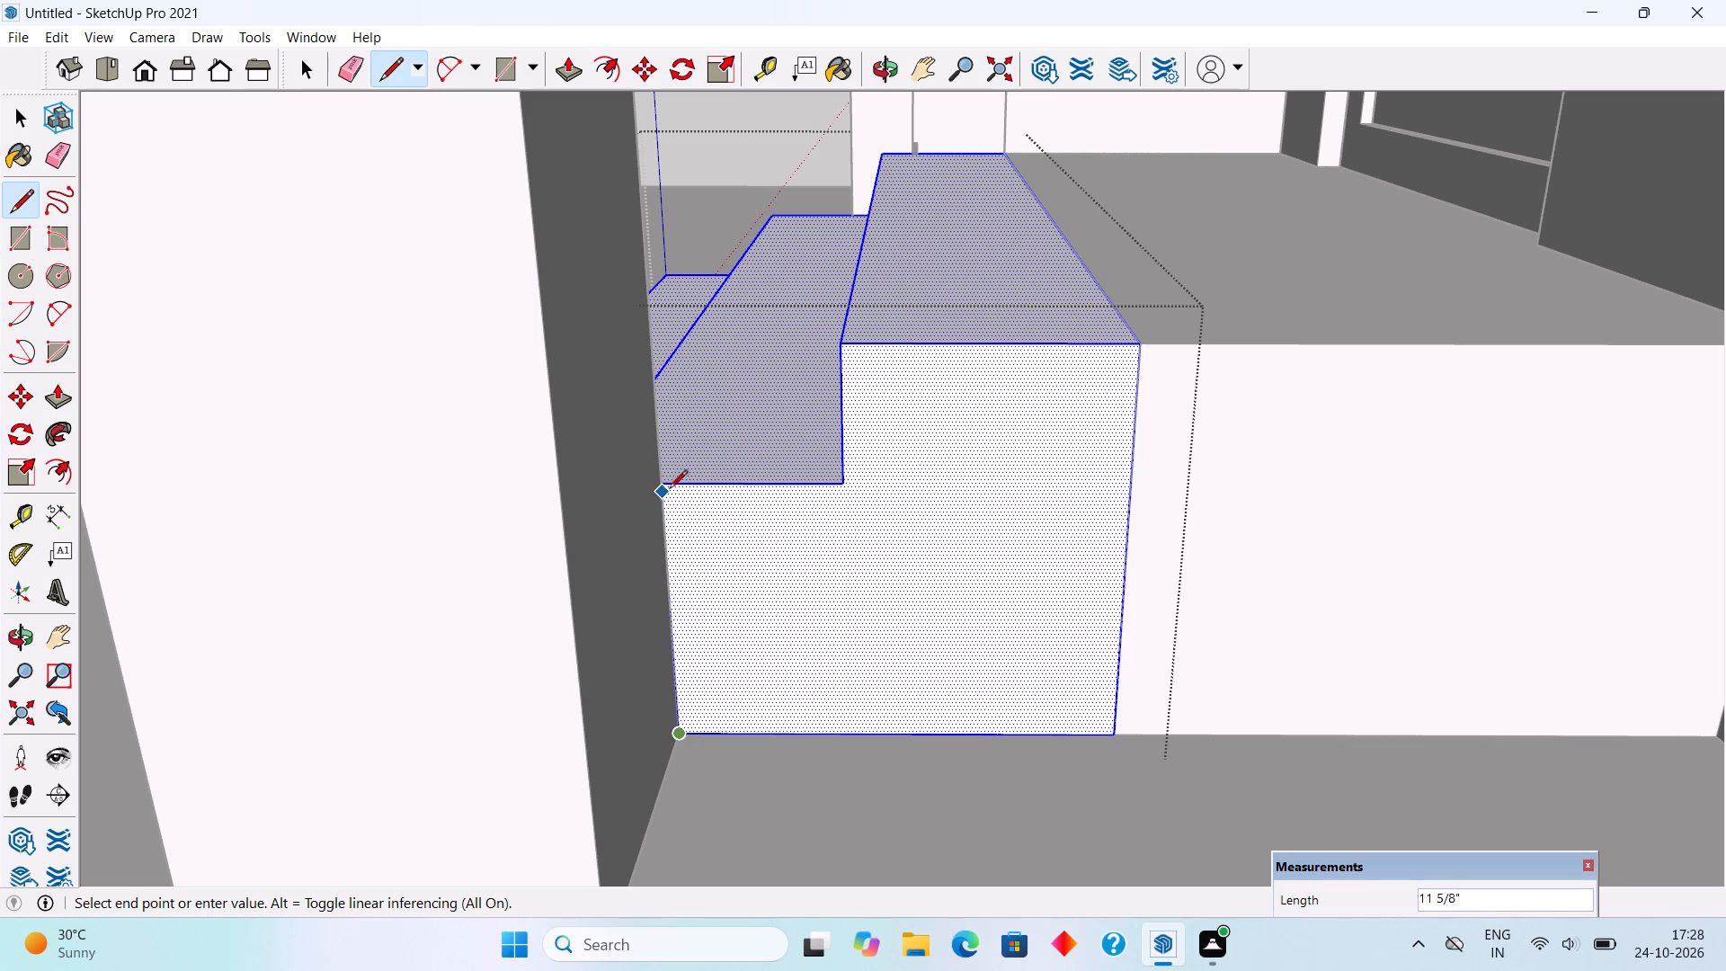
{"action": "left_click", "coordinate": [668, 485]}
{"action": "key", "text": "p"}
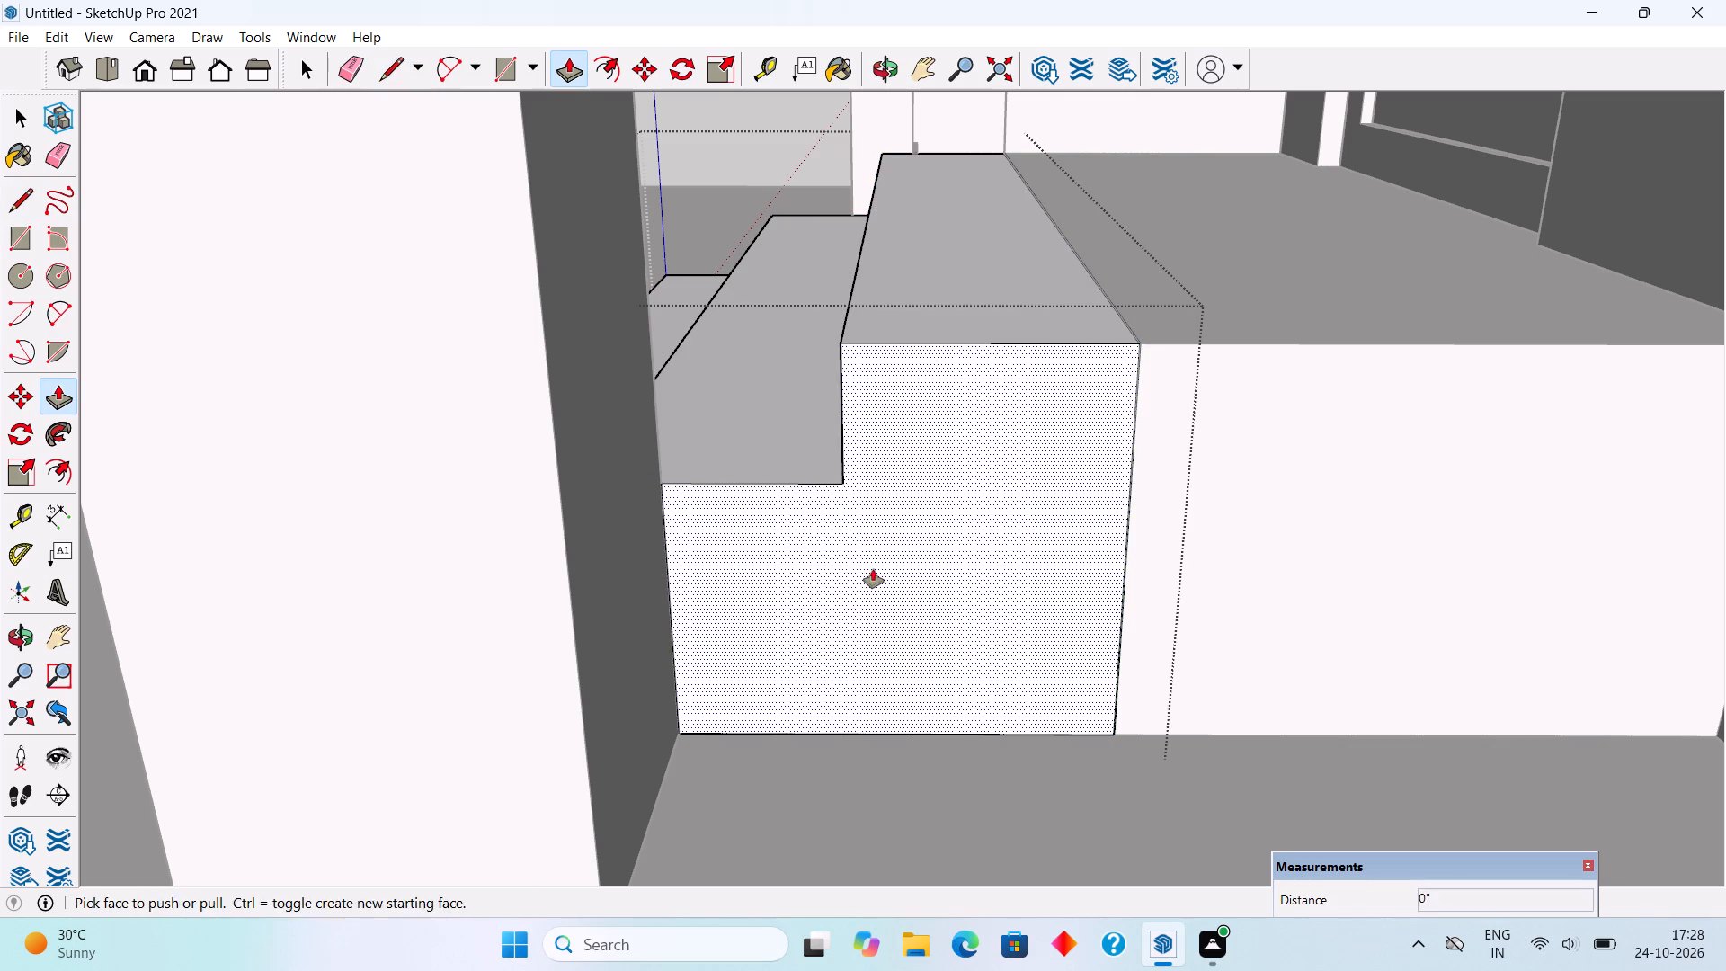
{"action": "left_click", "coordinate": [873, 569]}
{"action": "left_click", "coordinate": [609, 485]}
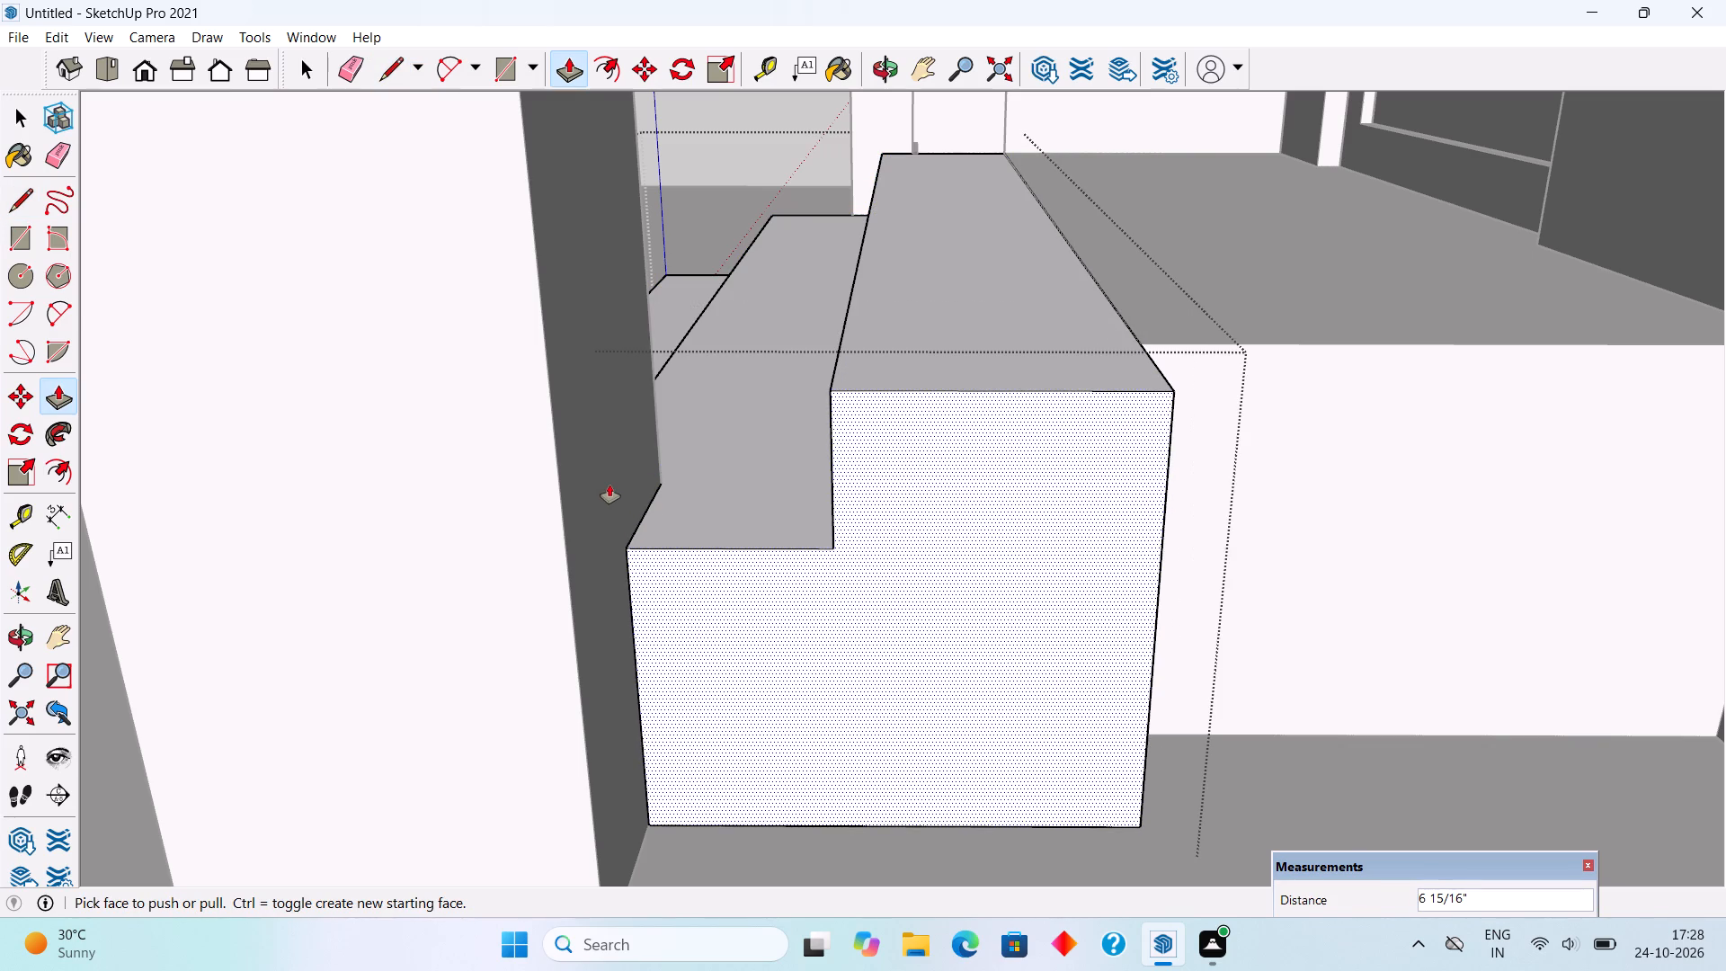
Pull the end face of the landing block behind the steps outward about 6 15/16", flush with the steps' end.
{"action": "key", "text": "space"}
{"action": "triple_click", "coordinate": [1405, 531]}
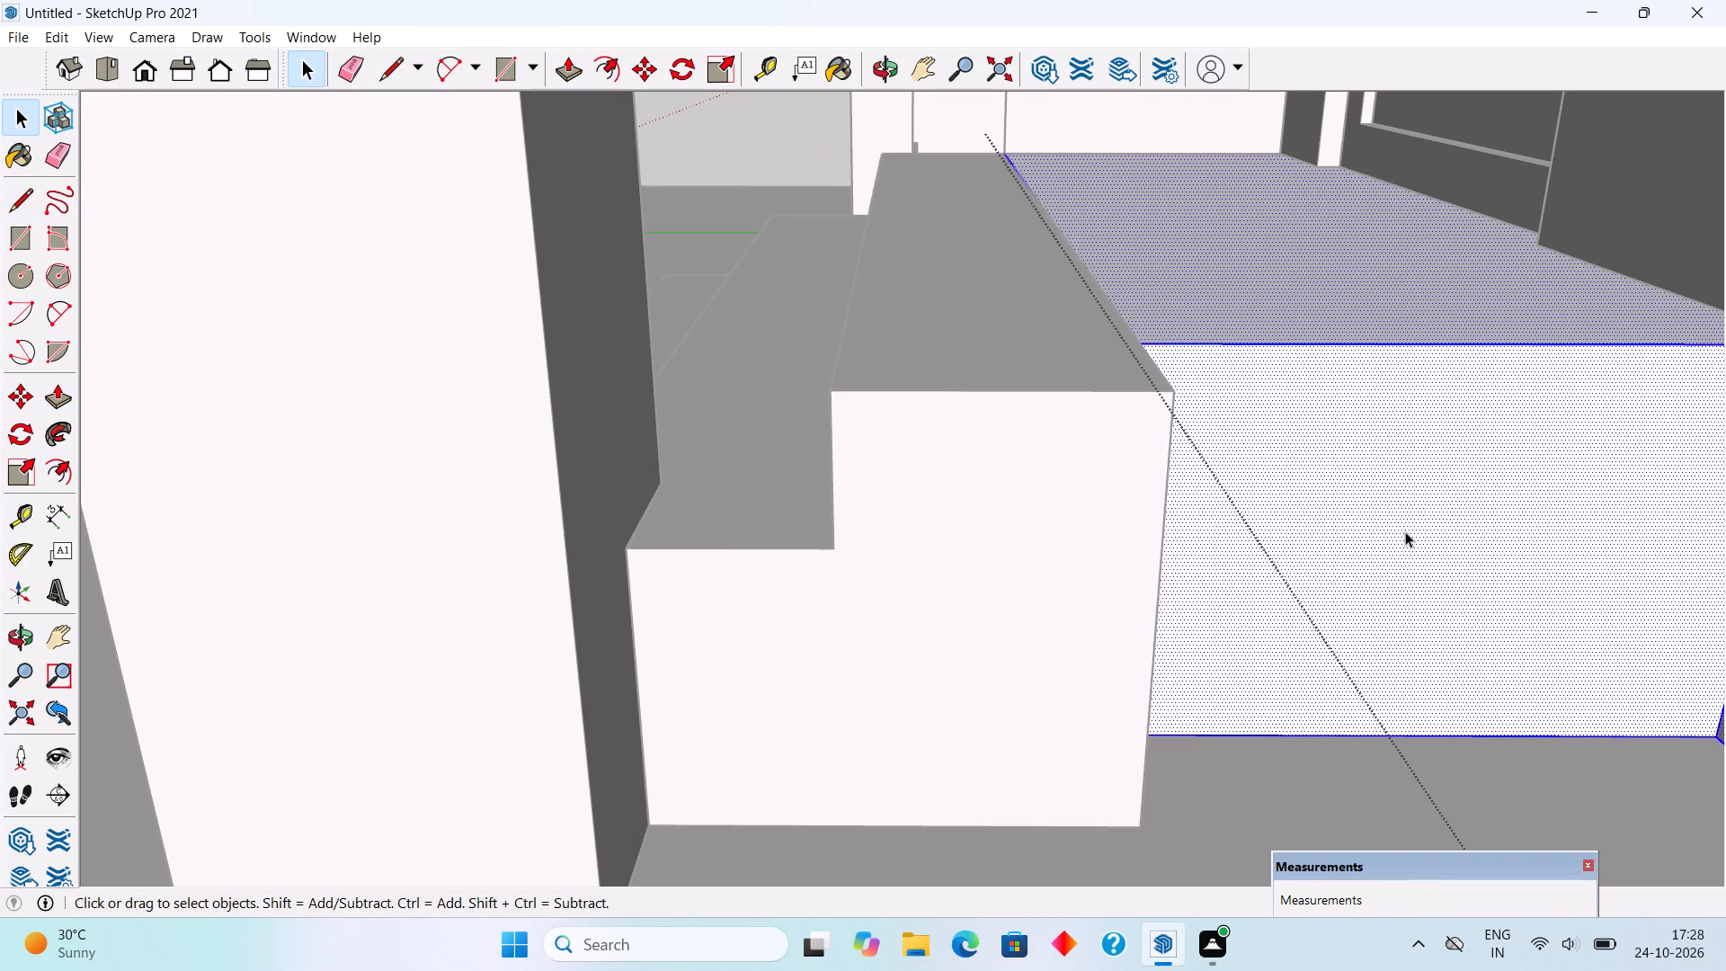
{"action": "key", "text": "p"}
{"action": "left_click", "coordinate": [1405, 531]}
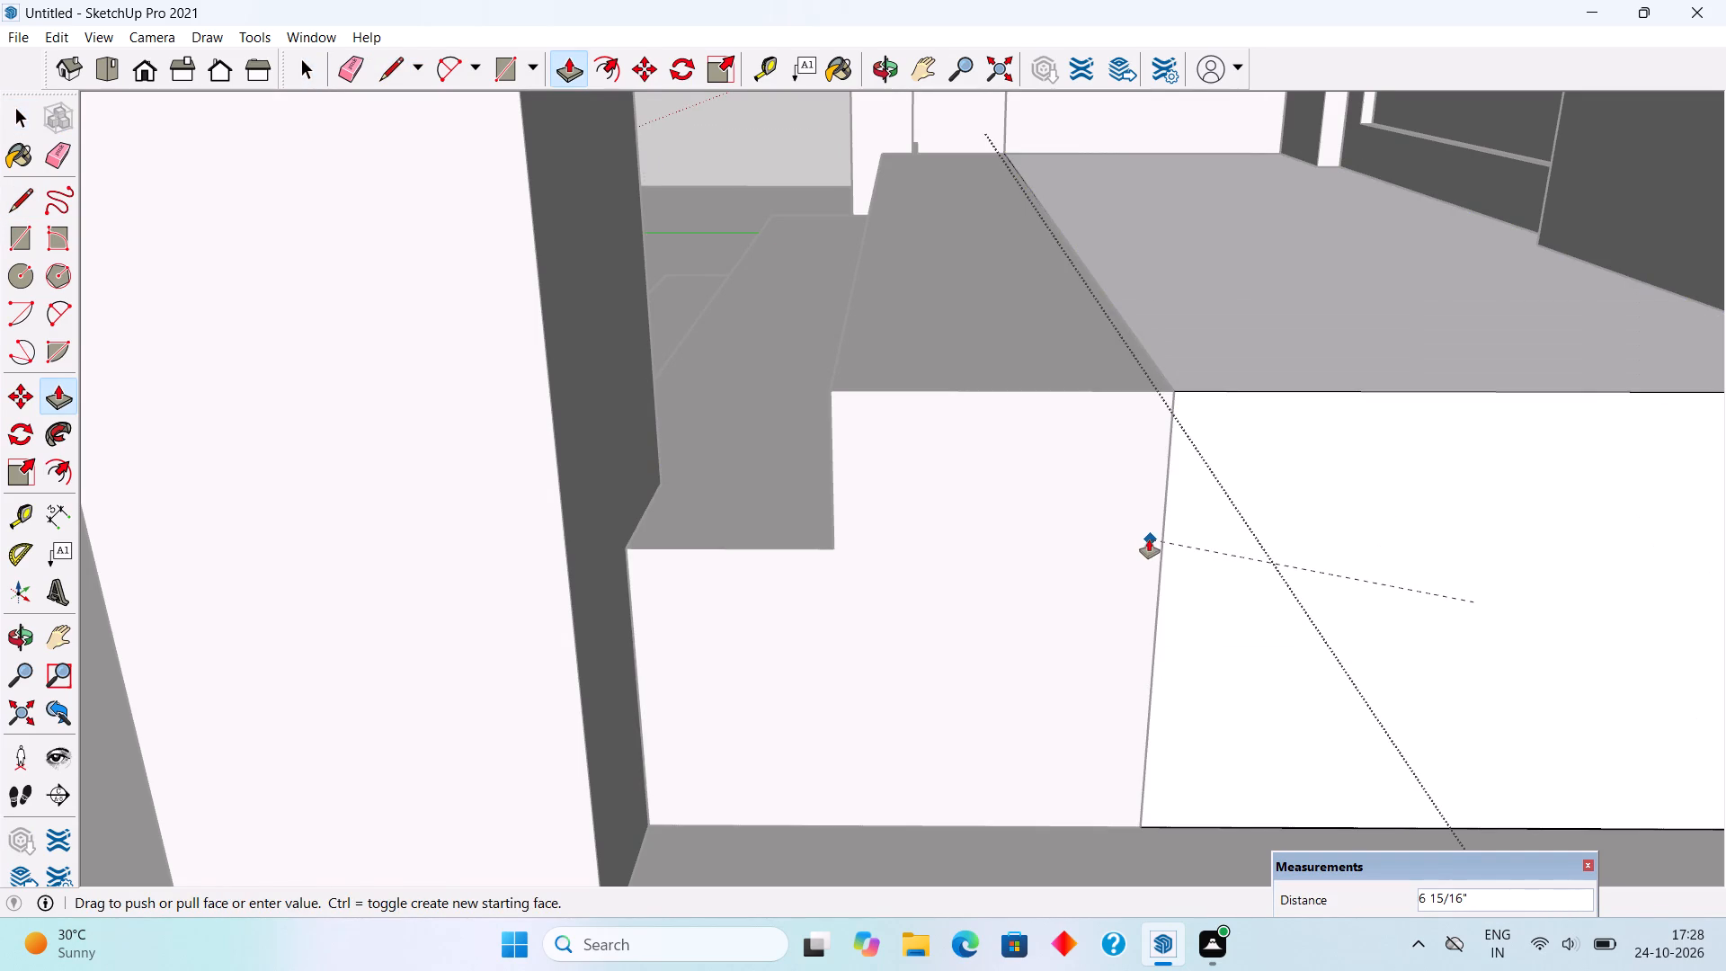
{"action": "left_click", "coordinate": [1148, 539]}
{"action": "key", "text": "space"}
{"action": "scroll", "coordinate": [1148, 539], "scroll_direction": "down", "scroll_amount": 10}
{"action": "scroll", "coordinate": [1148, 539], "scroll_direction": "up", "scroll_amount": 1}
{"action": "scroll", "coordinate": [1148, 539], "scroll_direction": "down", "scroll_amount": 5}
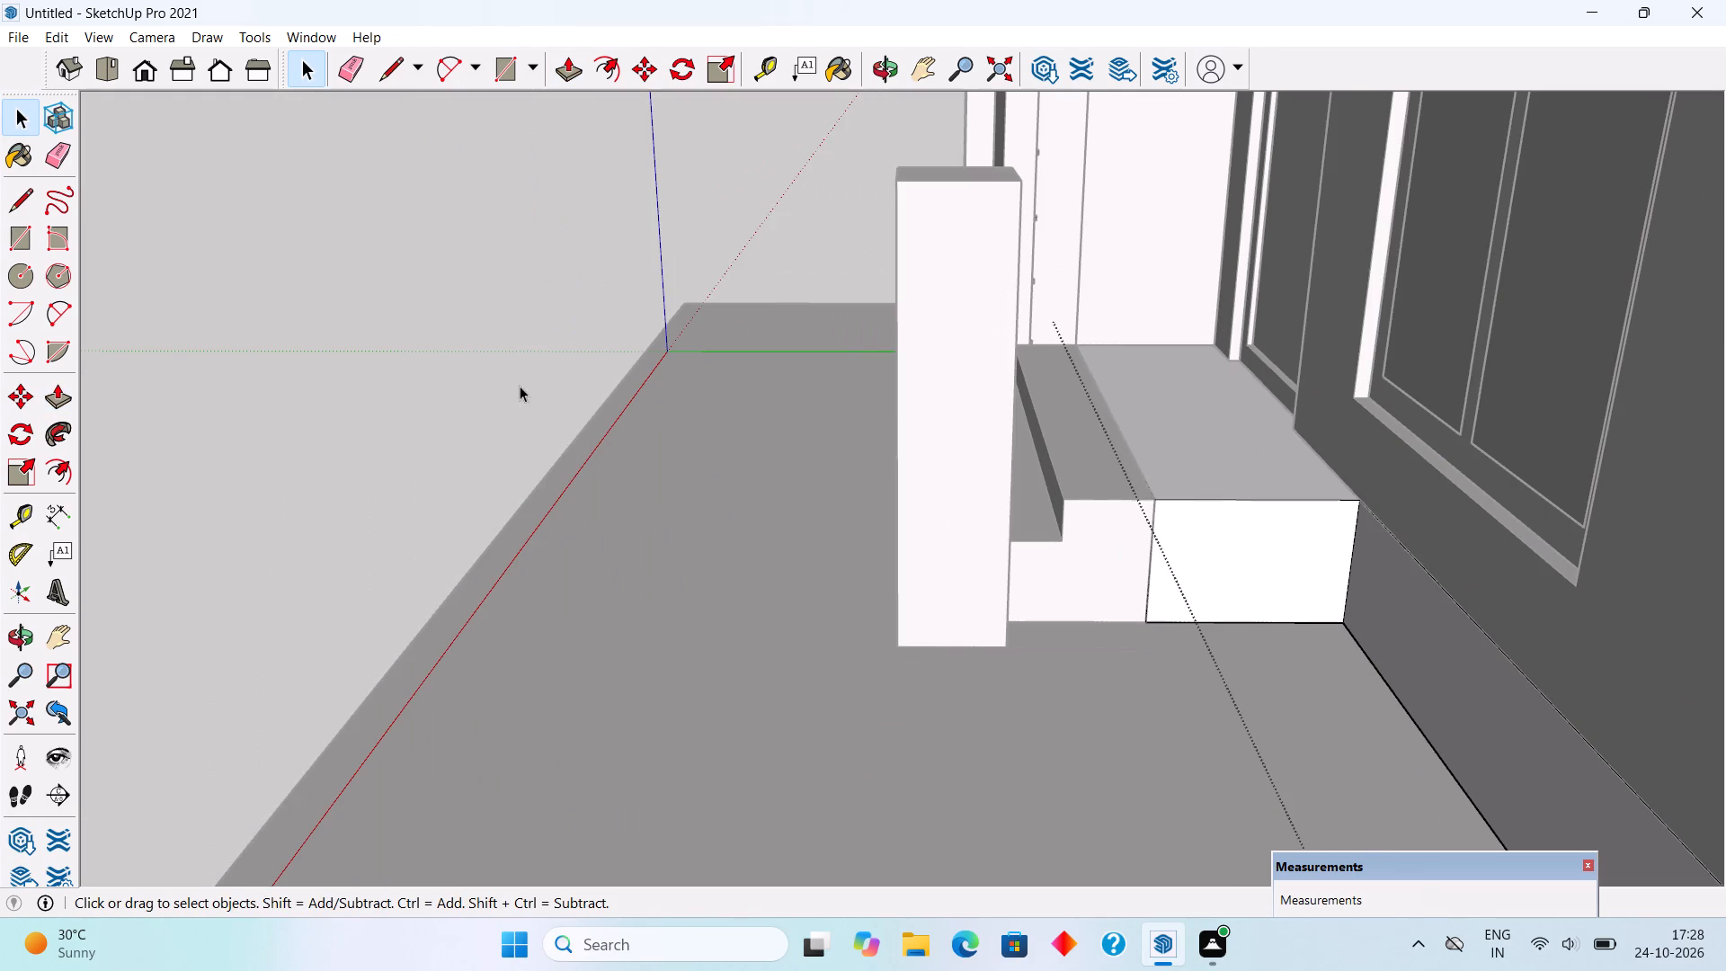
{"action": "left_click", "coordinate": [480, 376]}
Examine the lengthened steps, landing and post against the house front and the open area of the base slab.
{"action": "middle_click_drag", "start_coordinate": [660, 515], "coordinate": [1330, 504]}
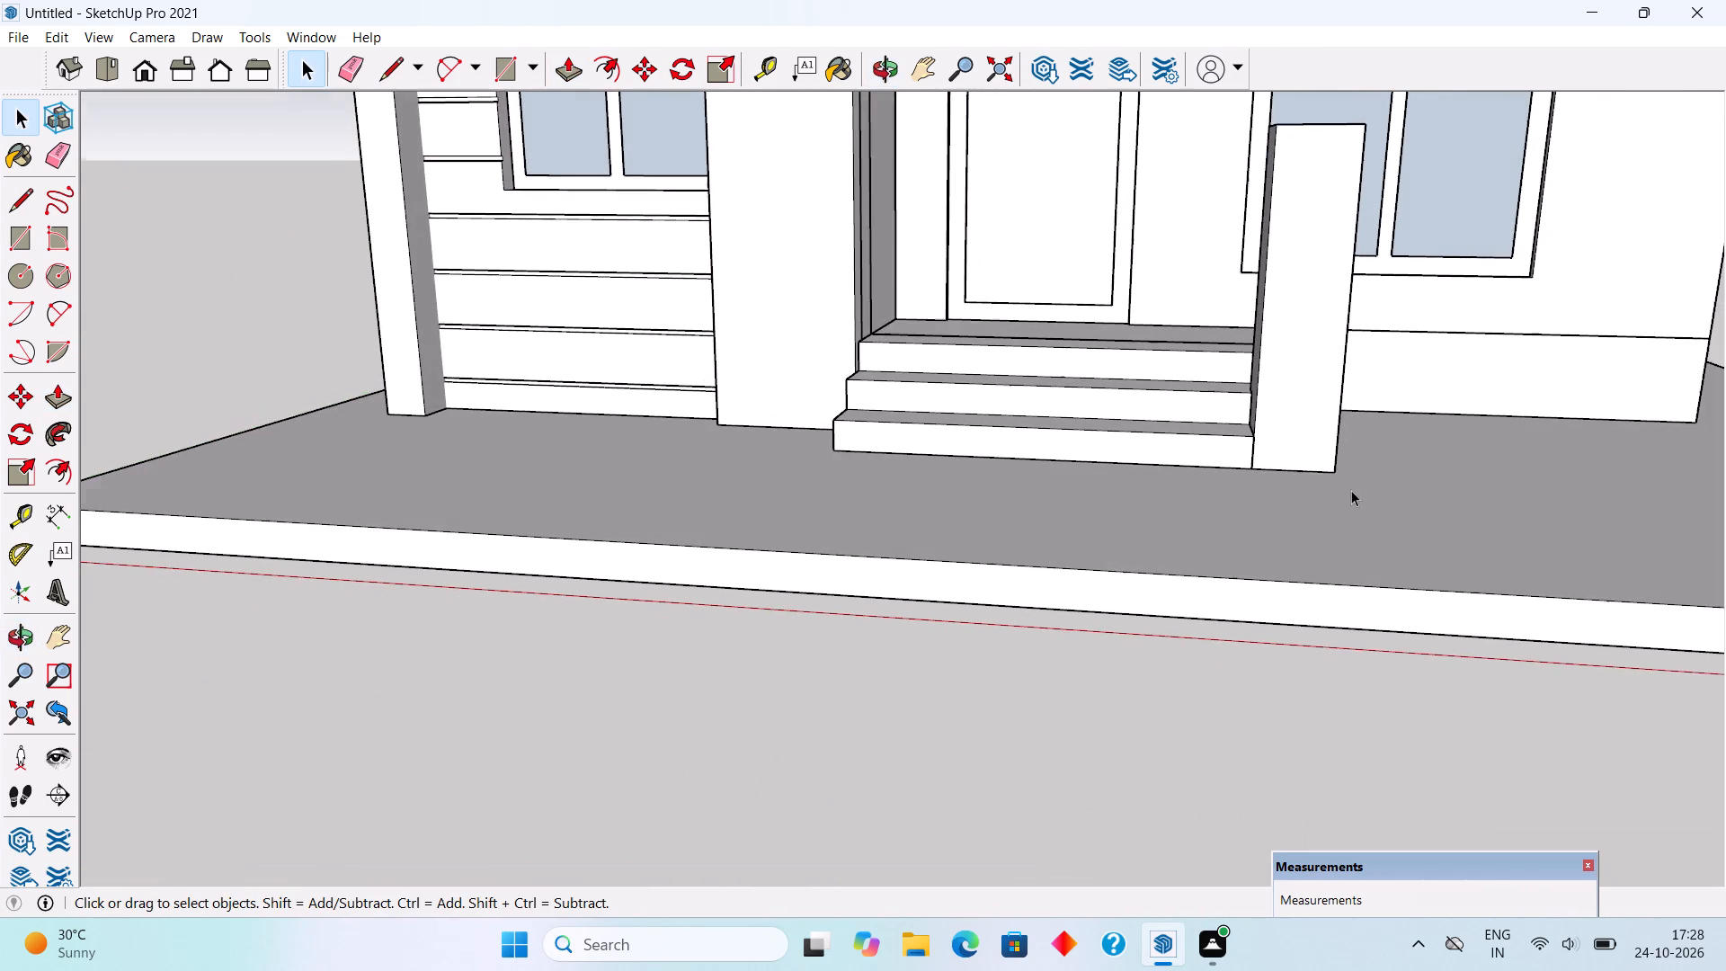
{"action": "scroll", "coordinate": [1347, 480], "scroll_direction": "up", "scroll_amount": 1}
{"action": "middle_click_drag", "start_coordinate": [1045, 543], "coordinate": [1060, 504]}
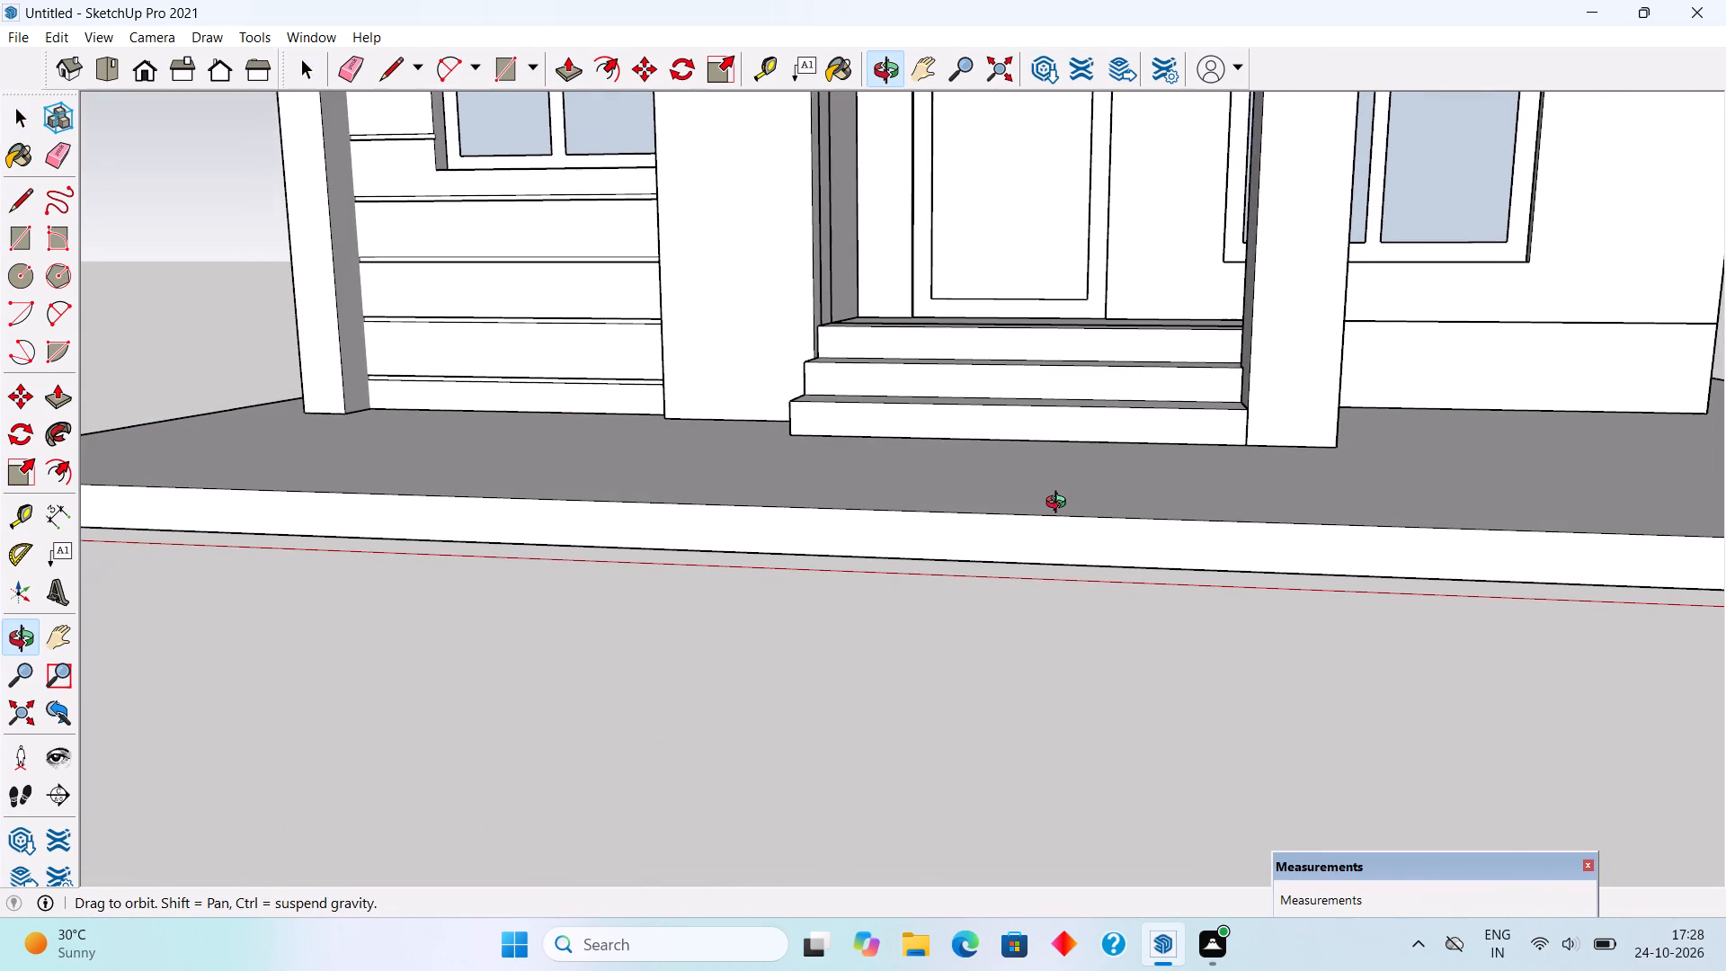
{"action": "middle_click_drag", "start_coordinate": [1060, 504], "coordinate": [1097, 537]}
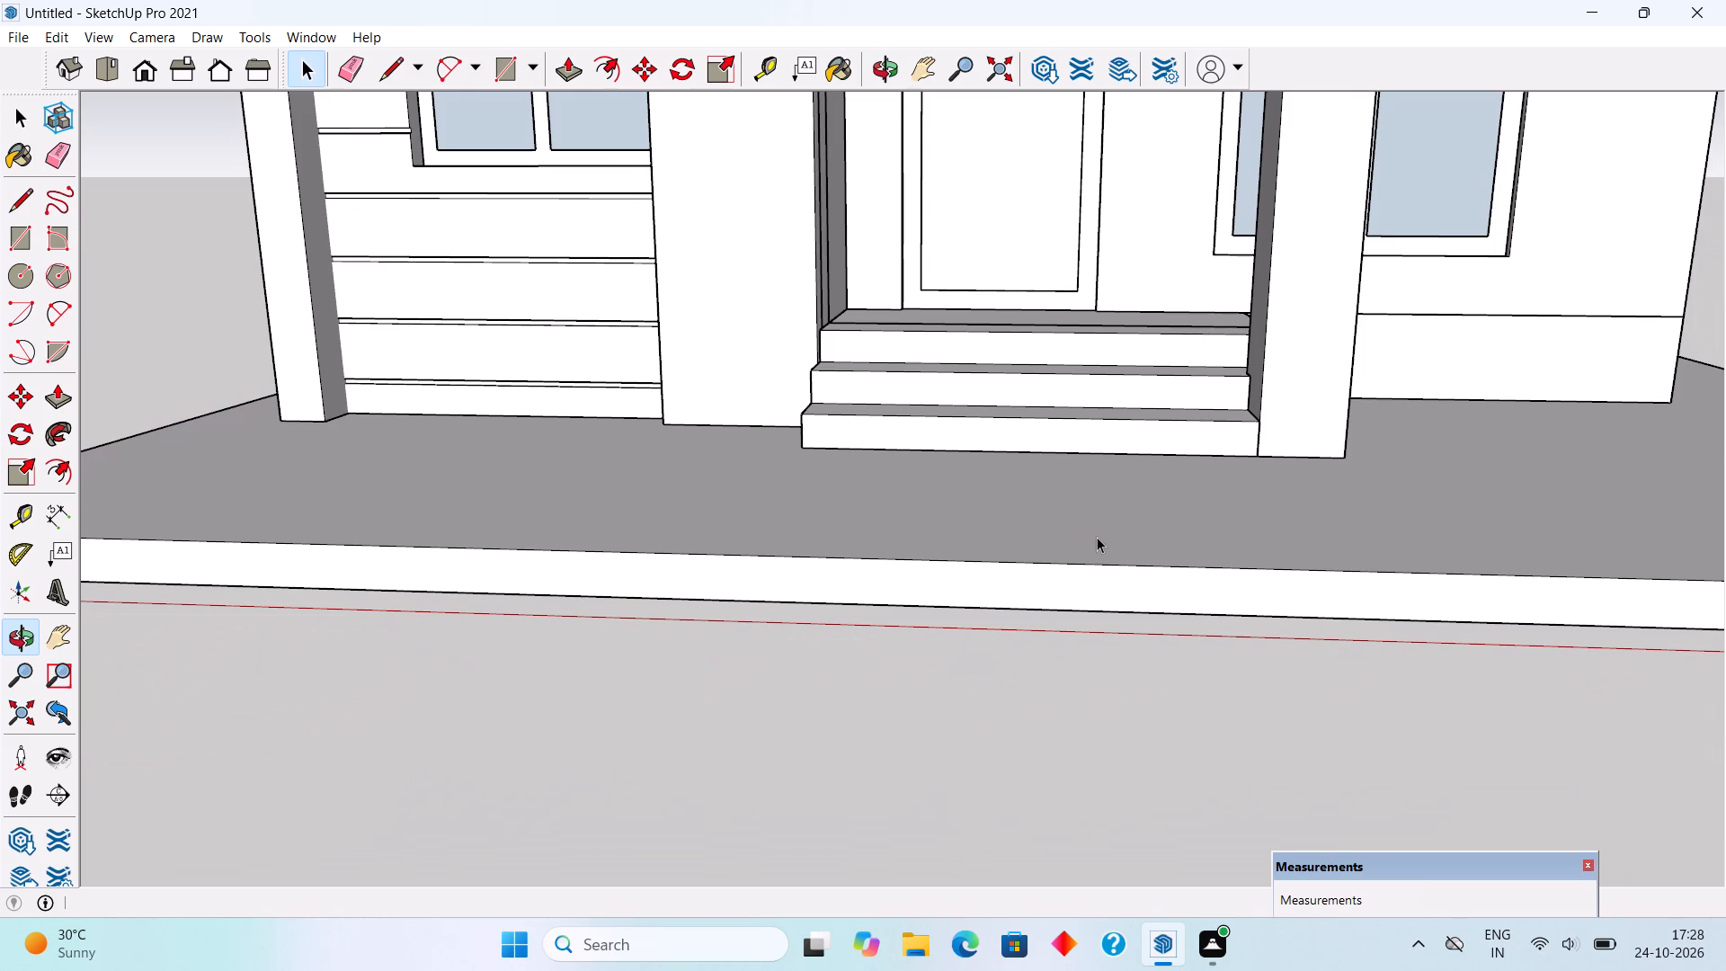
{"action": "middle_click_drag", "start_coordinate": [983, 444], "coordinate": [927, 489]}
{"action": "scroll", "coordinate": [929, 489], "scroll_direction": "down", "scroll_amount": 8}
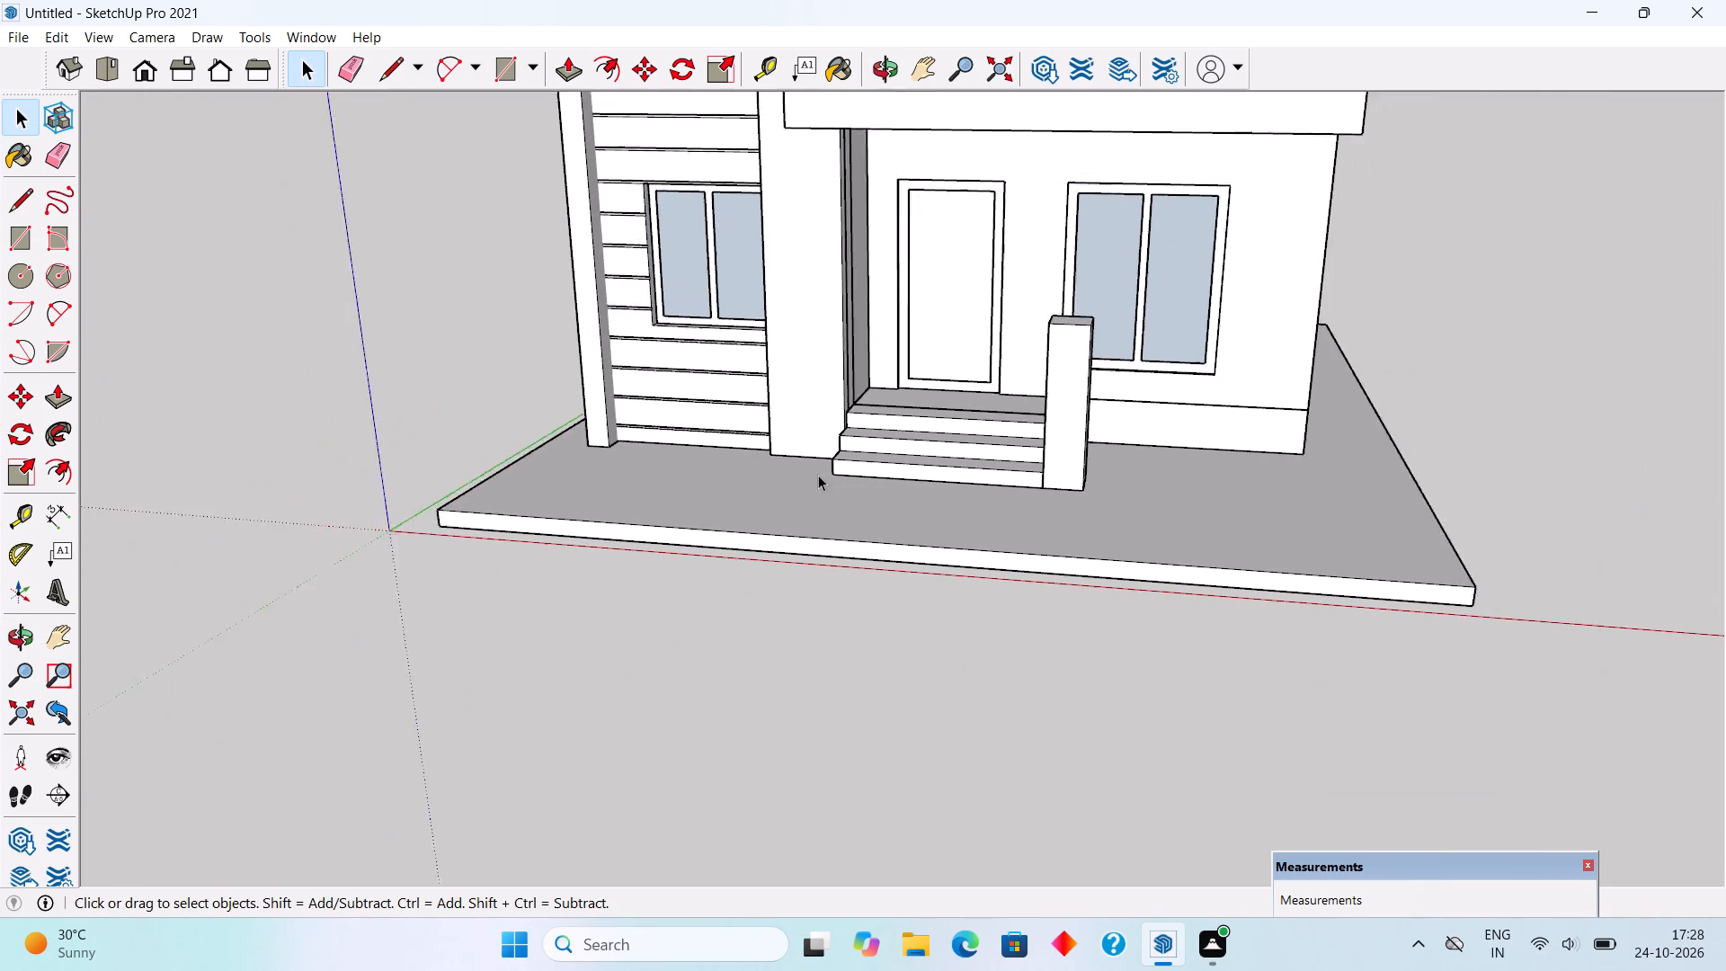
{"action": "scroll", "coordinate": [818, 475], "scroll_direction": "down", "scroll_amount": 2}
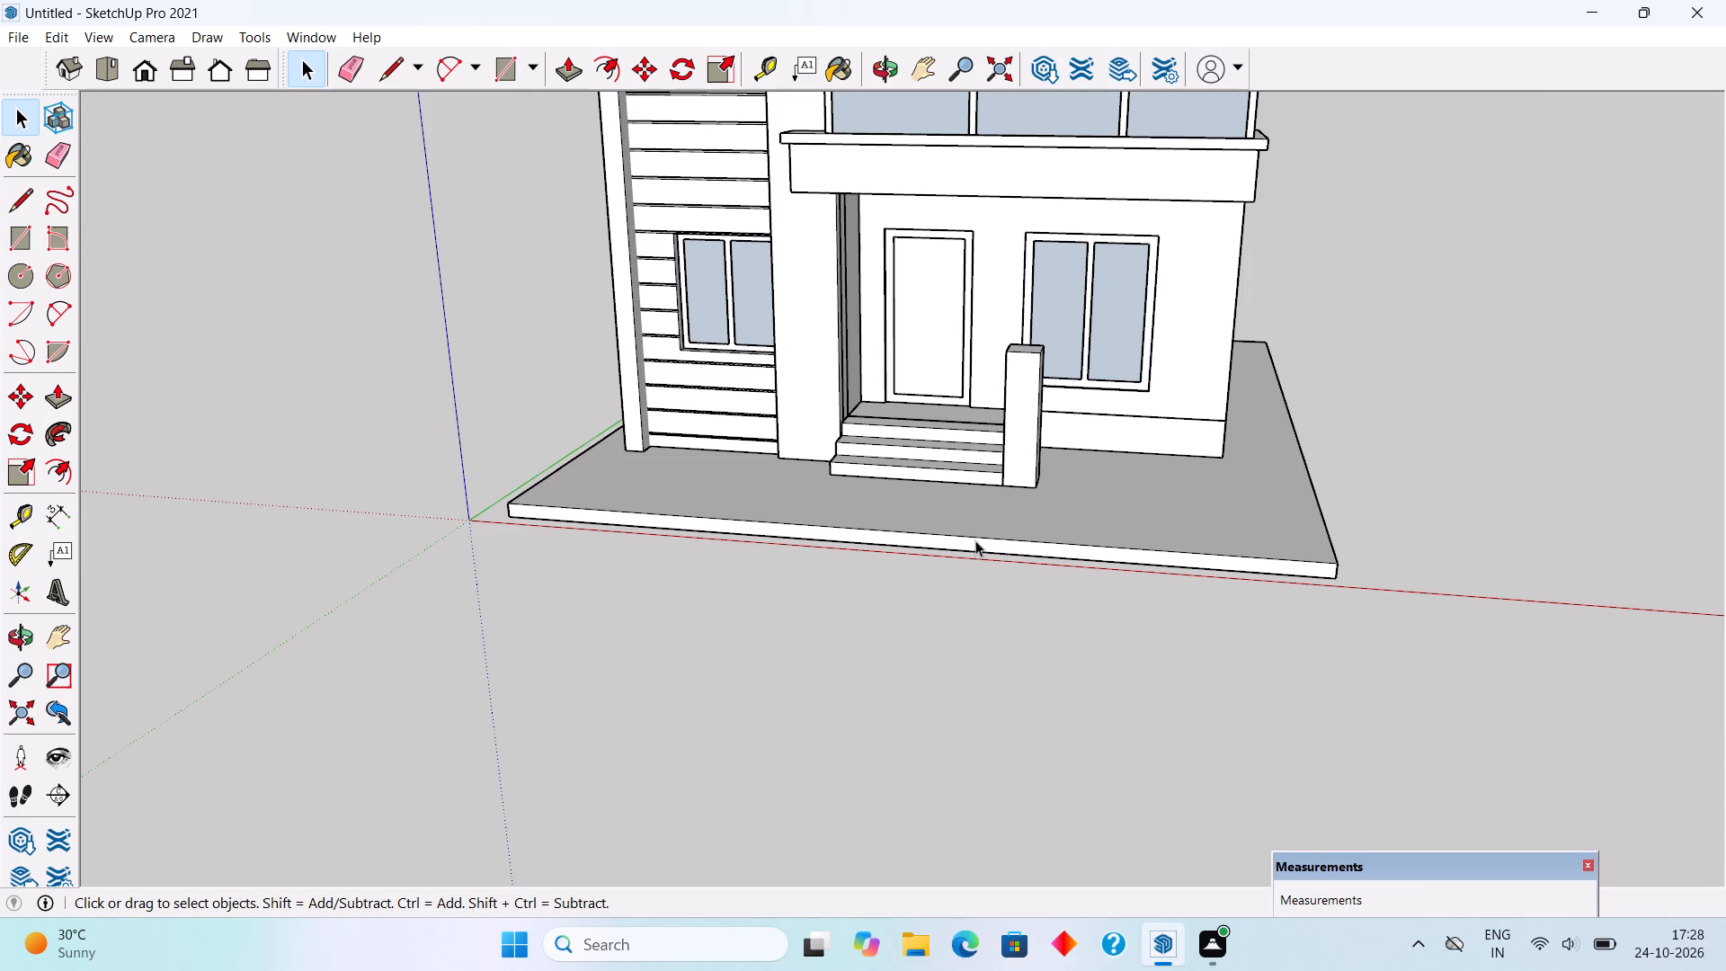
{"action": "middle_click_drag", "start_coordinate": [1135, 478], "coordinate": [1185, 601]}
{"action": "middle_click_drag", "start_coordinate": [1269, 457], "coordinate": [1266, 500]}
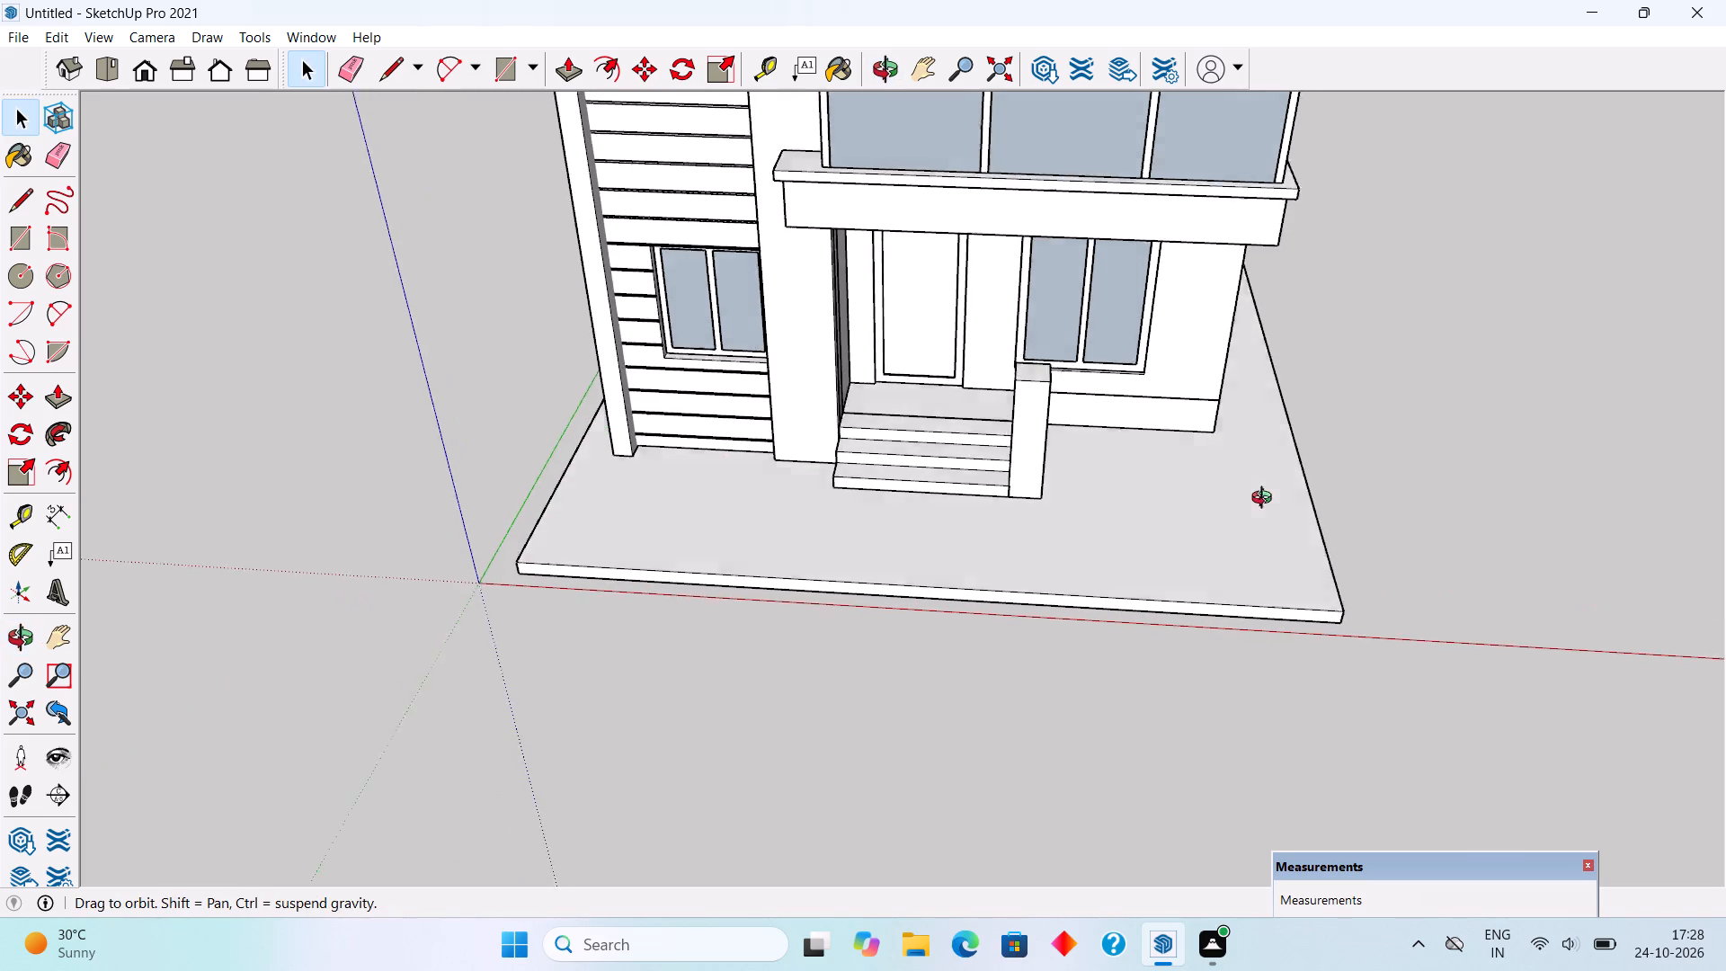
{"action": "middle_click_drag", "start_coordinate": [1266, 500], "coordinate": [1147, 592]}
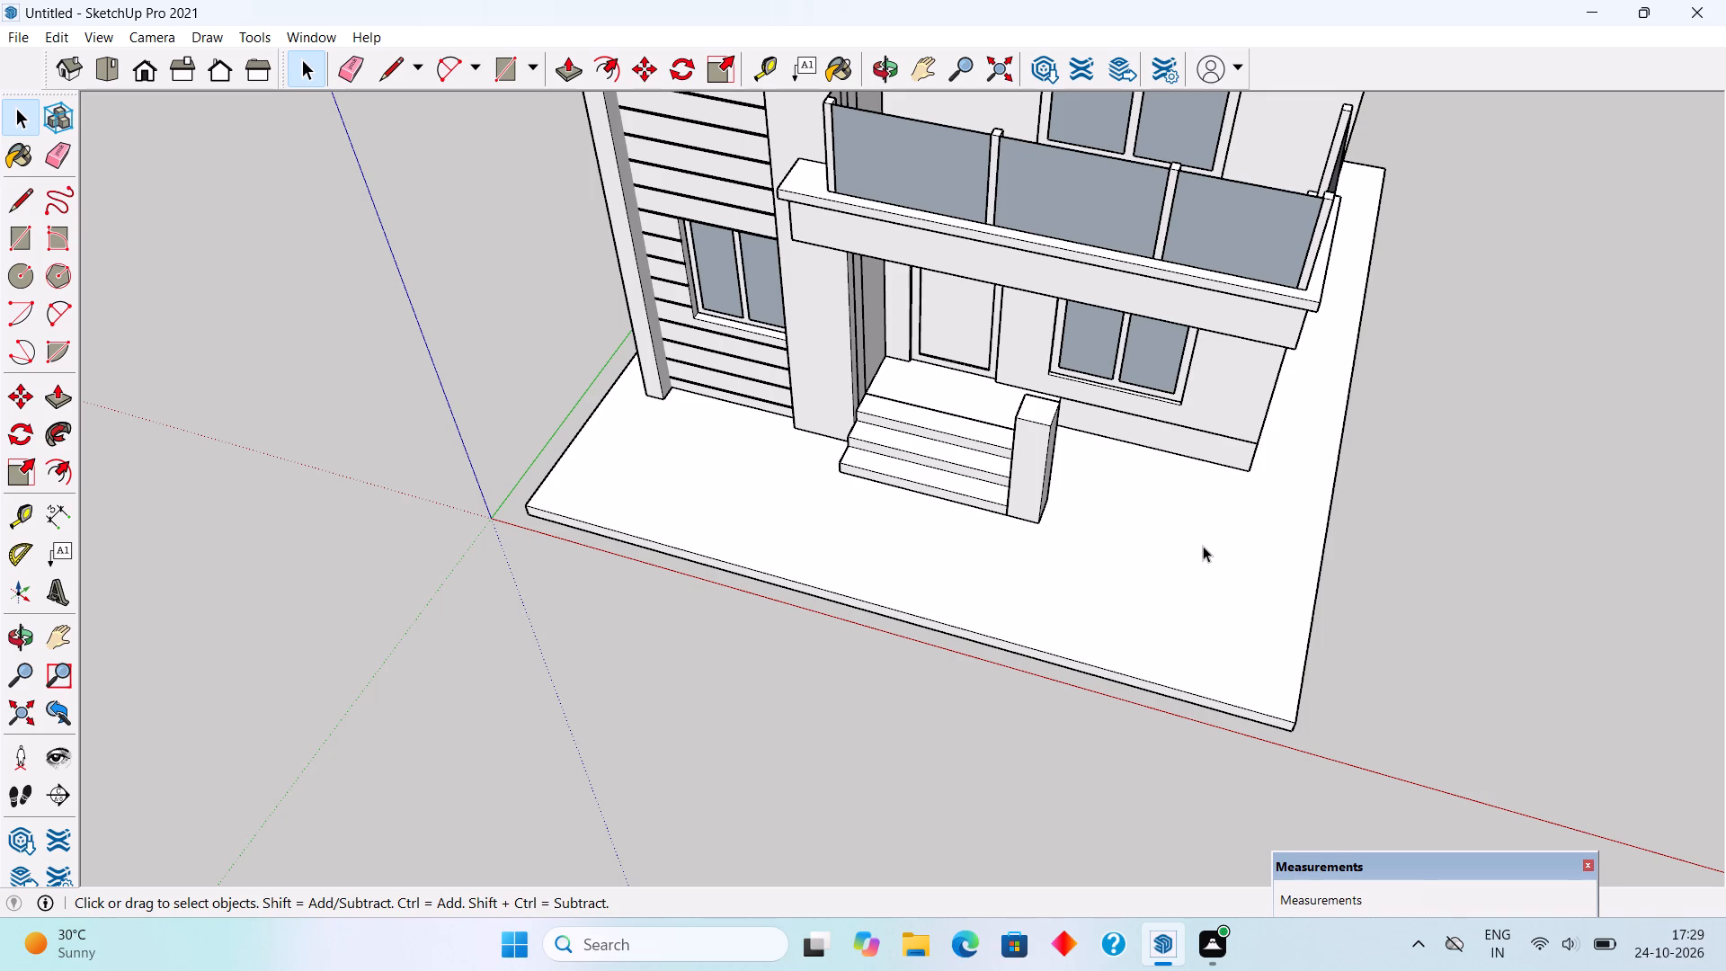
Place guide lines on the base slab, one 9" inside its side edge near the post and one along the post's front base edge.
{"action": "key", "text": "t"}
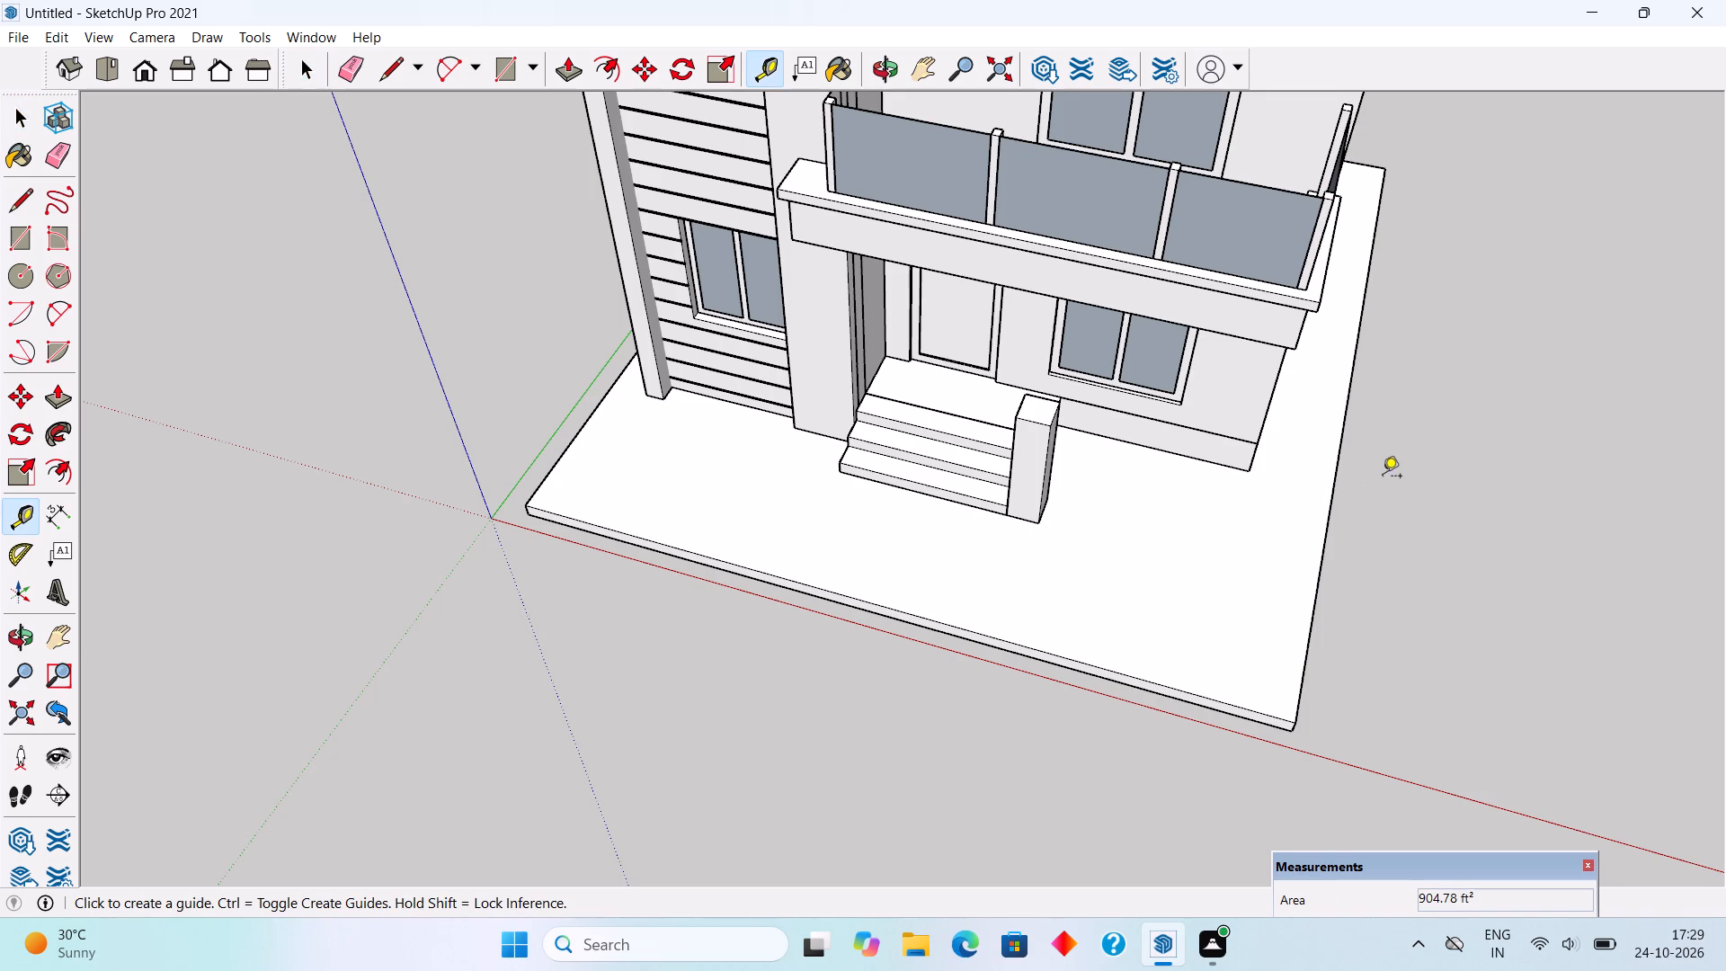
{"action": "left_click", "coordinate": [1342, 421]}
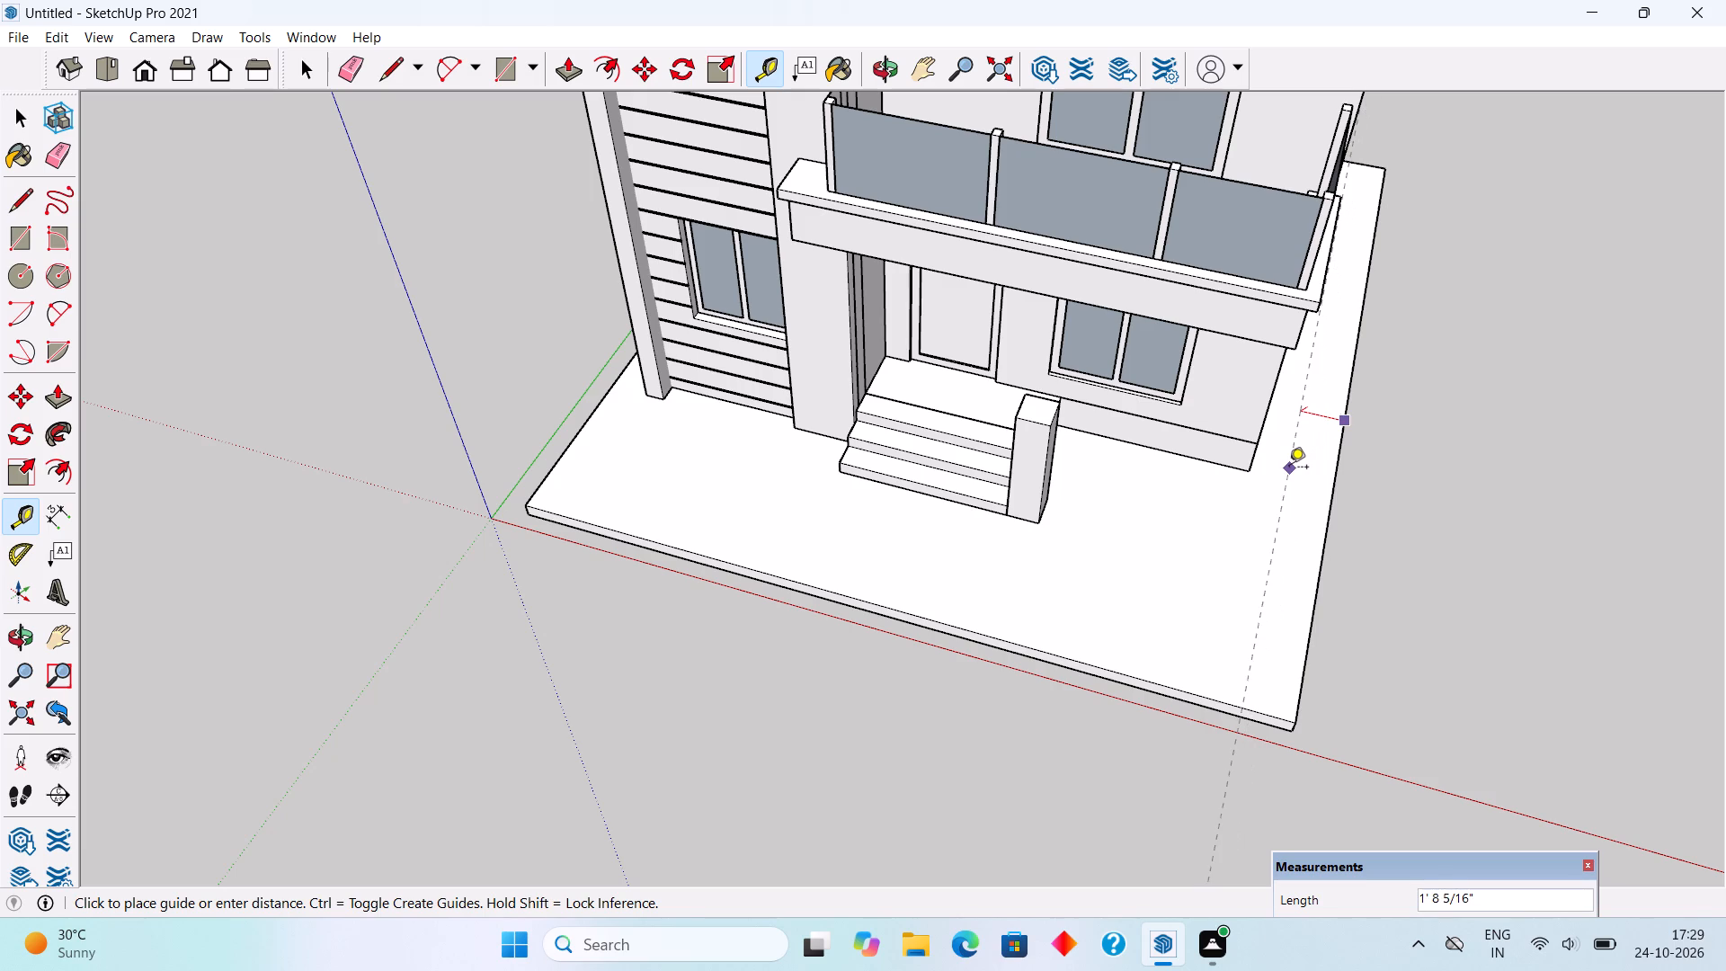
{"action": "type", "text": "9\""}
{"action": "key", "text": "Return"}
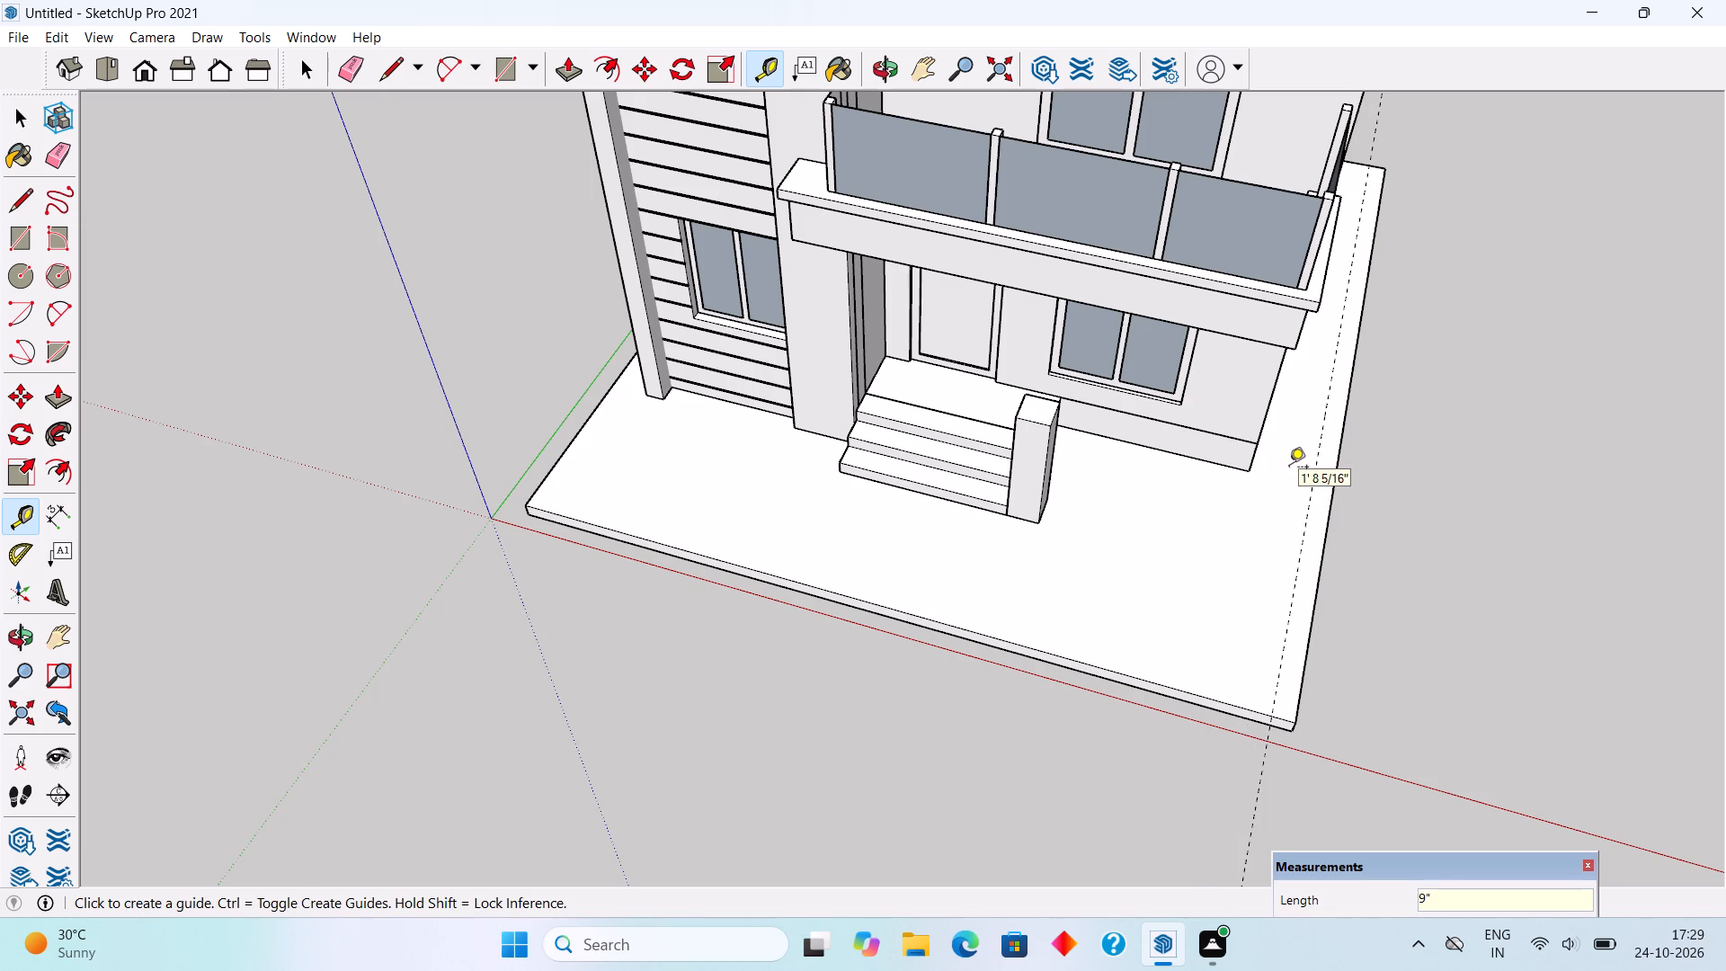
{"action": "double_click", "coordinate": [1025, 514]}
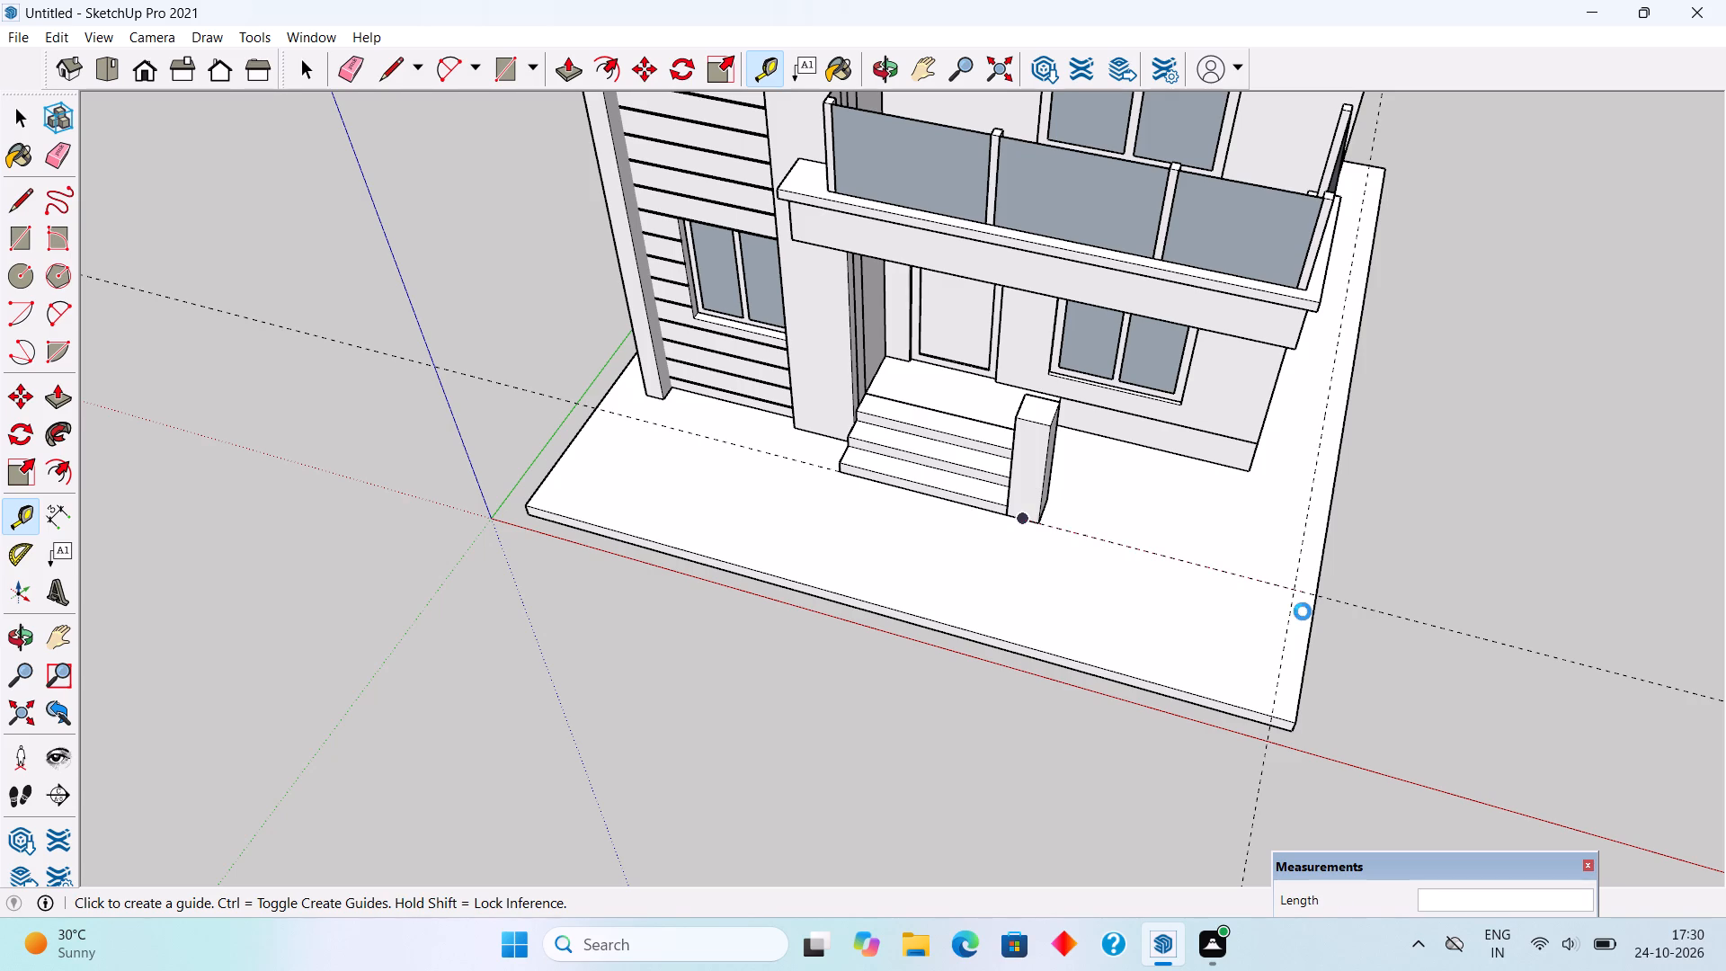
{"action": "scroll", "coordinate": [1303, 611], "scroll_direction": "down", "scroll_amount": 1}
{"action": "middle_click_drag", "start_coordinate": [1303, 611], "coordinate": [1292, 671]}
{"action": "scroll", "coordinate": [1303, 611], "scroll_direction": "down", "scroll_amount": 1}
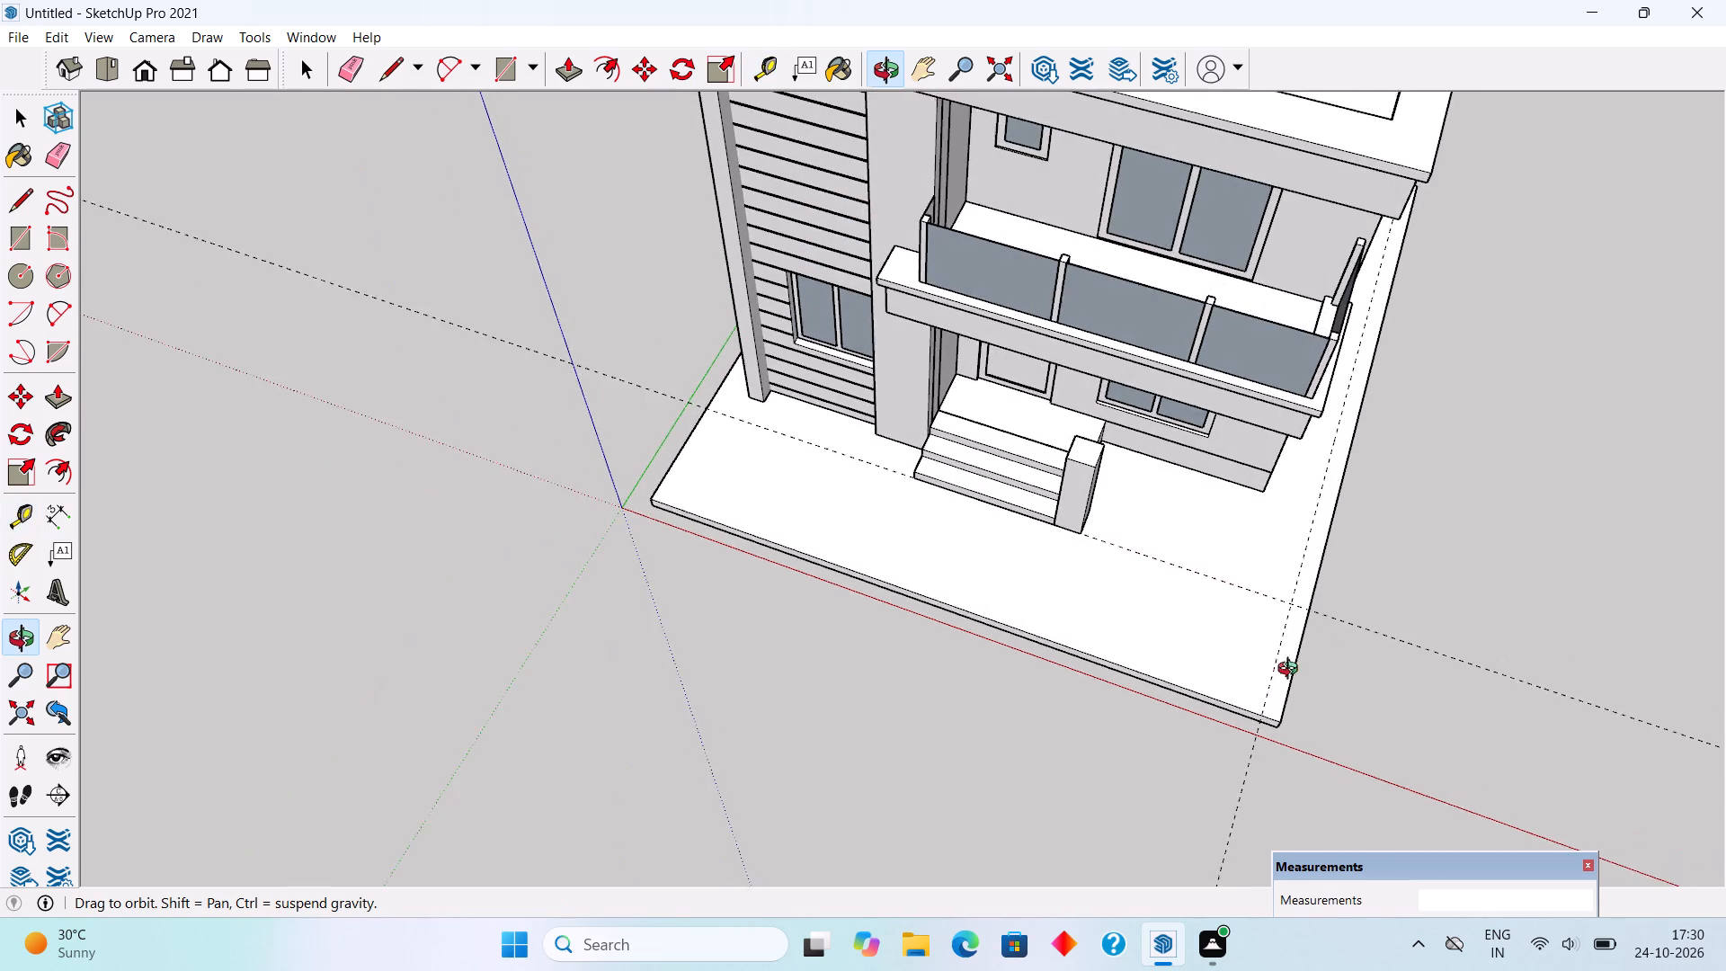
{"action": "middle_click_drag", "start_coordinate": [1292, 671], "coordinate": [1411, 536]}
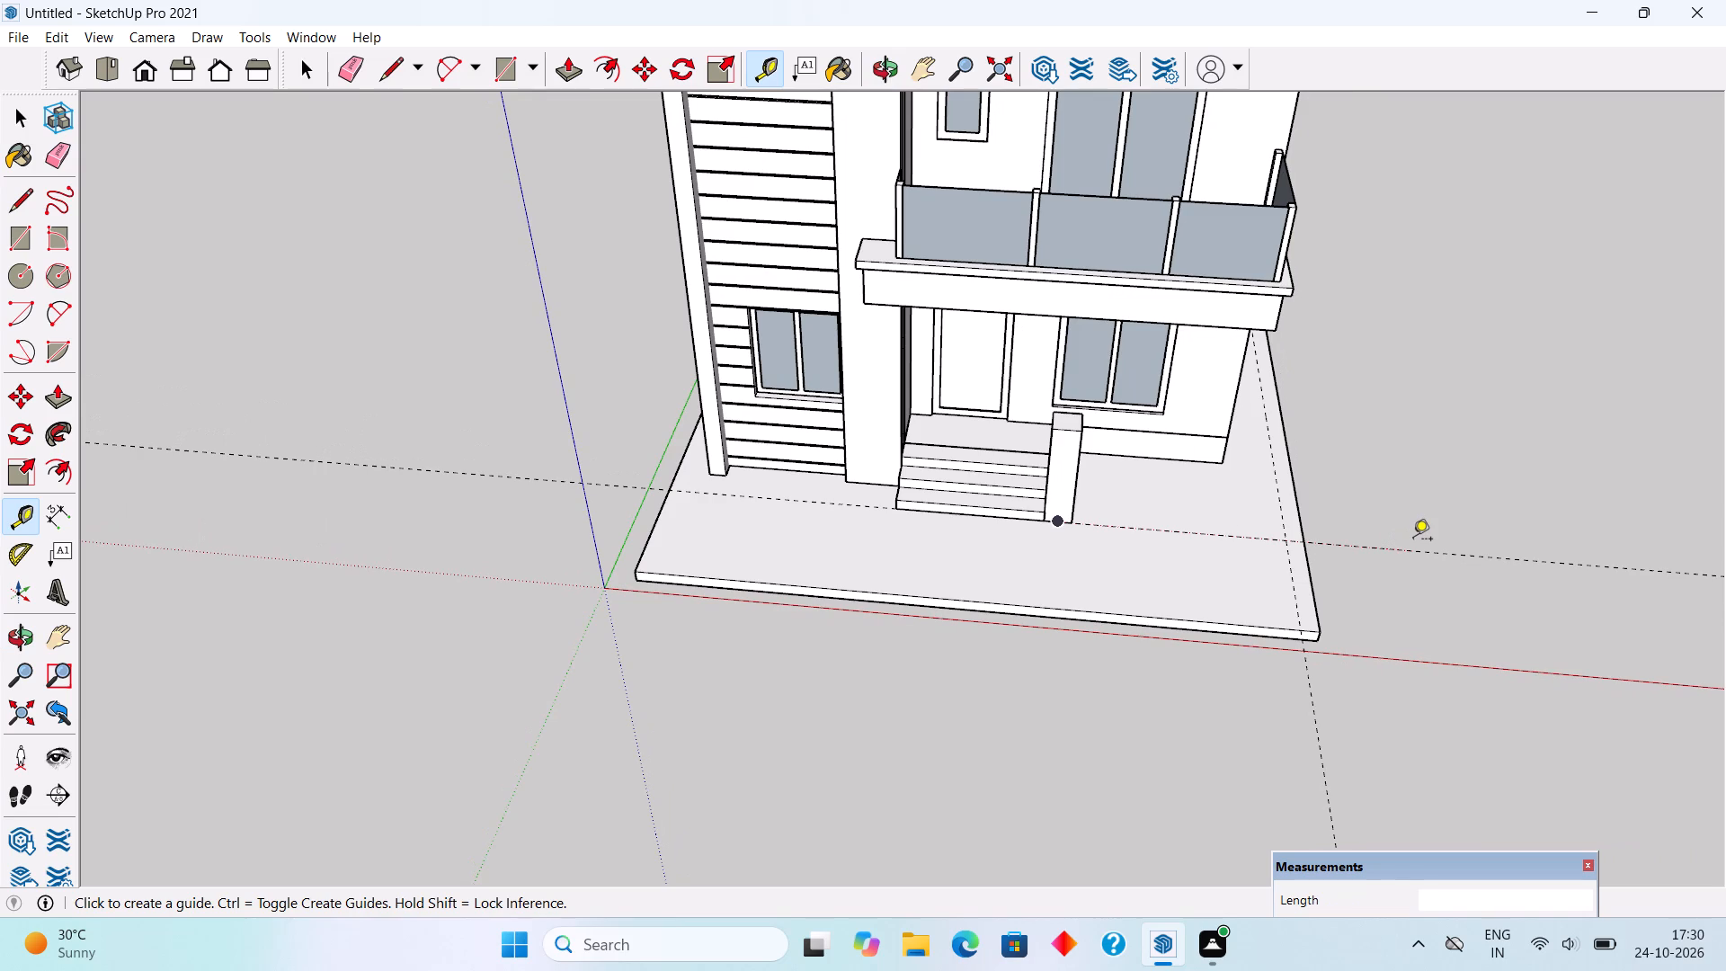
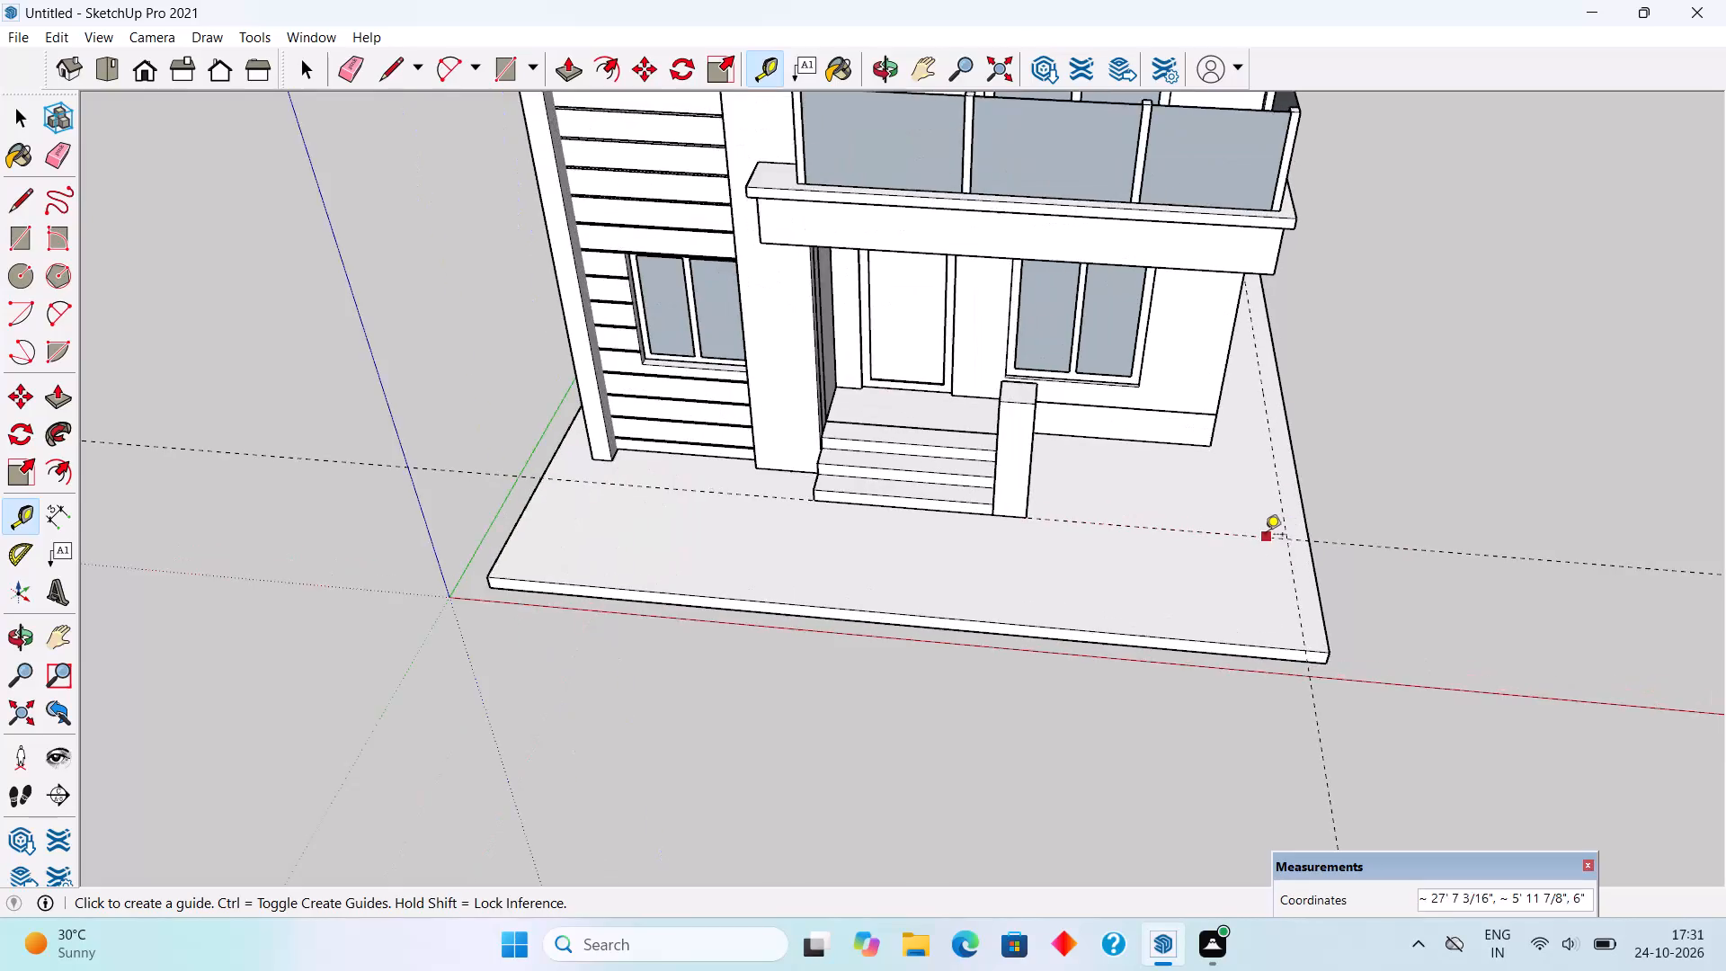
Examine the house front, balcony, entrance steps and post together with the guides on the base slab.
{"action": "scroll", "coordinate": [1257, 536], "scroll_direction": "down", "scroll_amount": 1}
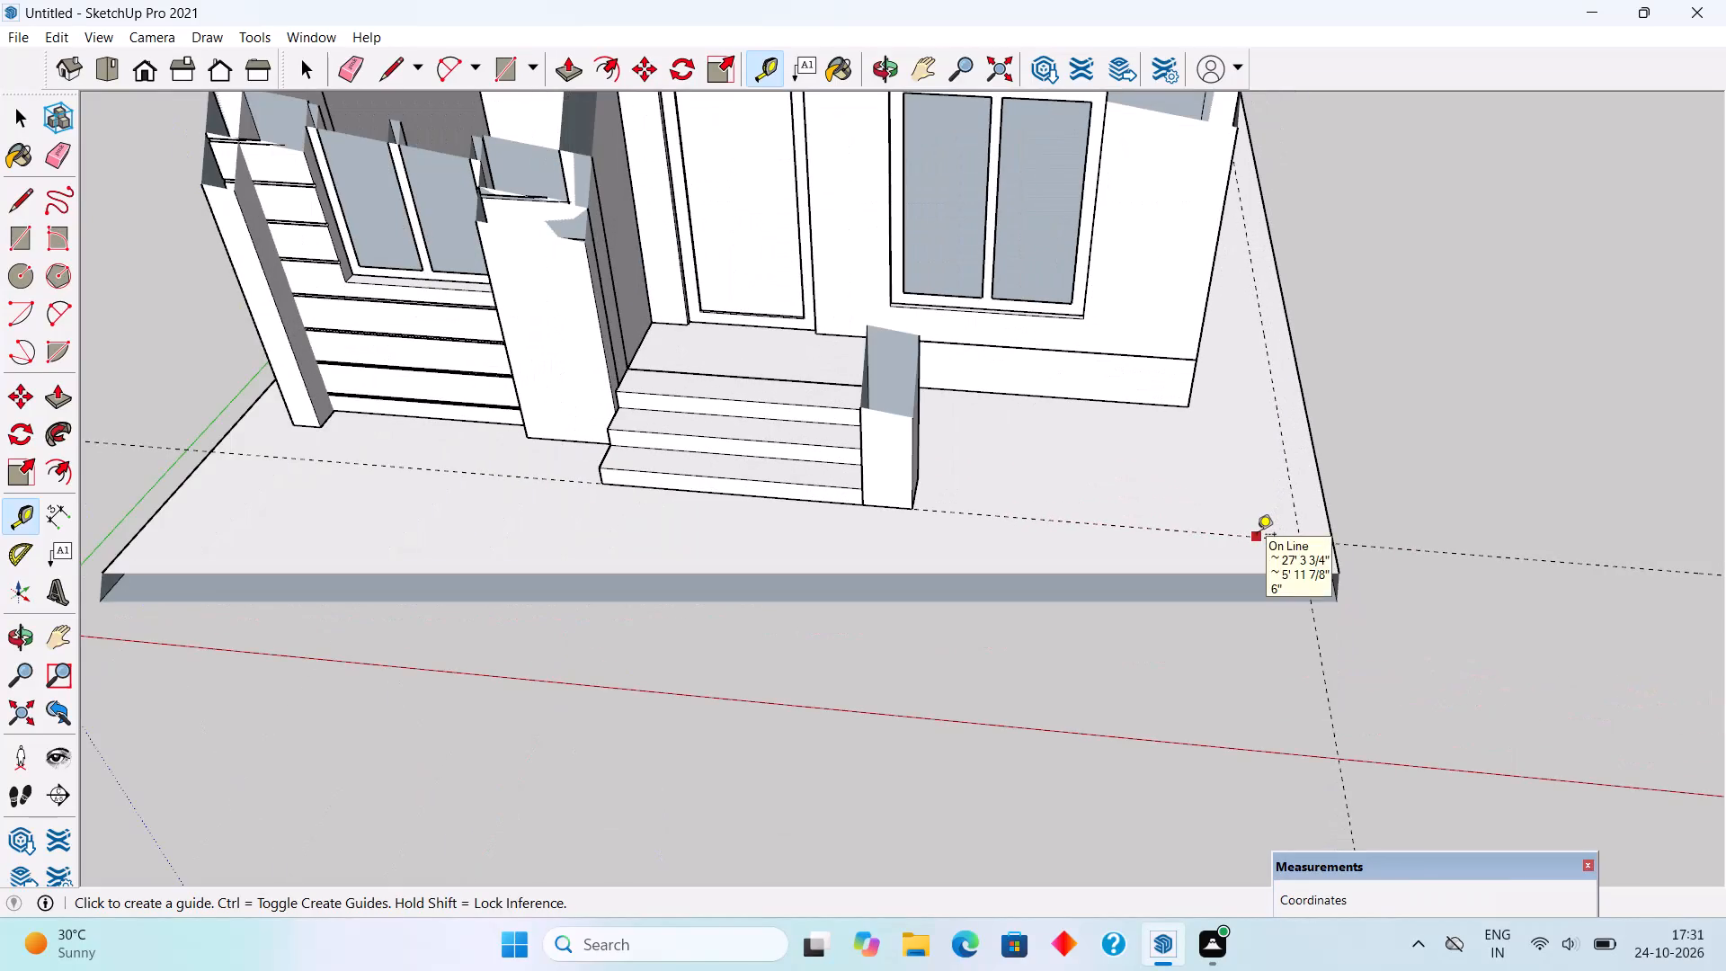
{"action": "scroll", "coordinate": [1257, 536], "scroll_direction": "down", "scroll_amount": 3}
{"action": "key", "text": "space"}
{"action": "scroll", "coordinate": [1266, 517], "scroll_direction": "down", "scroll_amount": 5}
{"action": "middle_click_drag", "start_coordinate": [1228, 562], "coordinate": [1176, 357]}
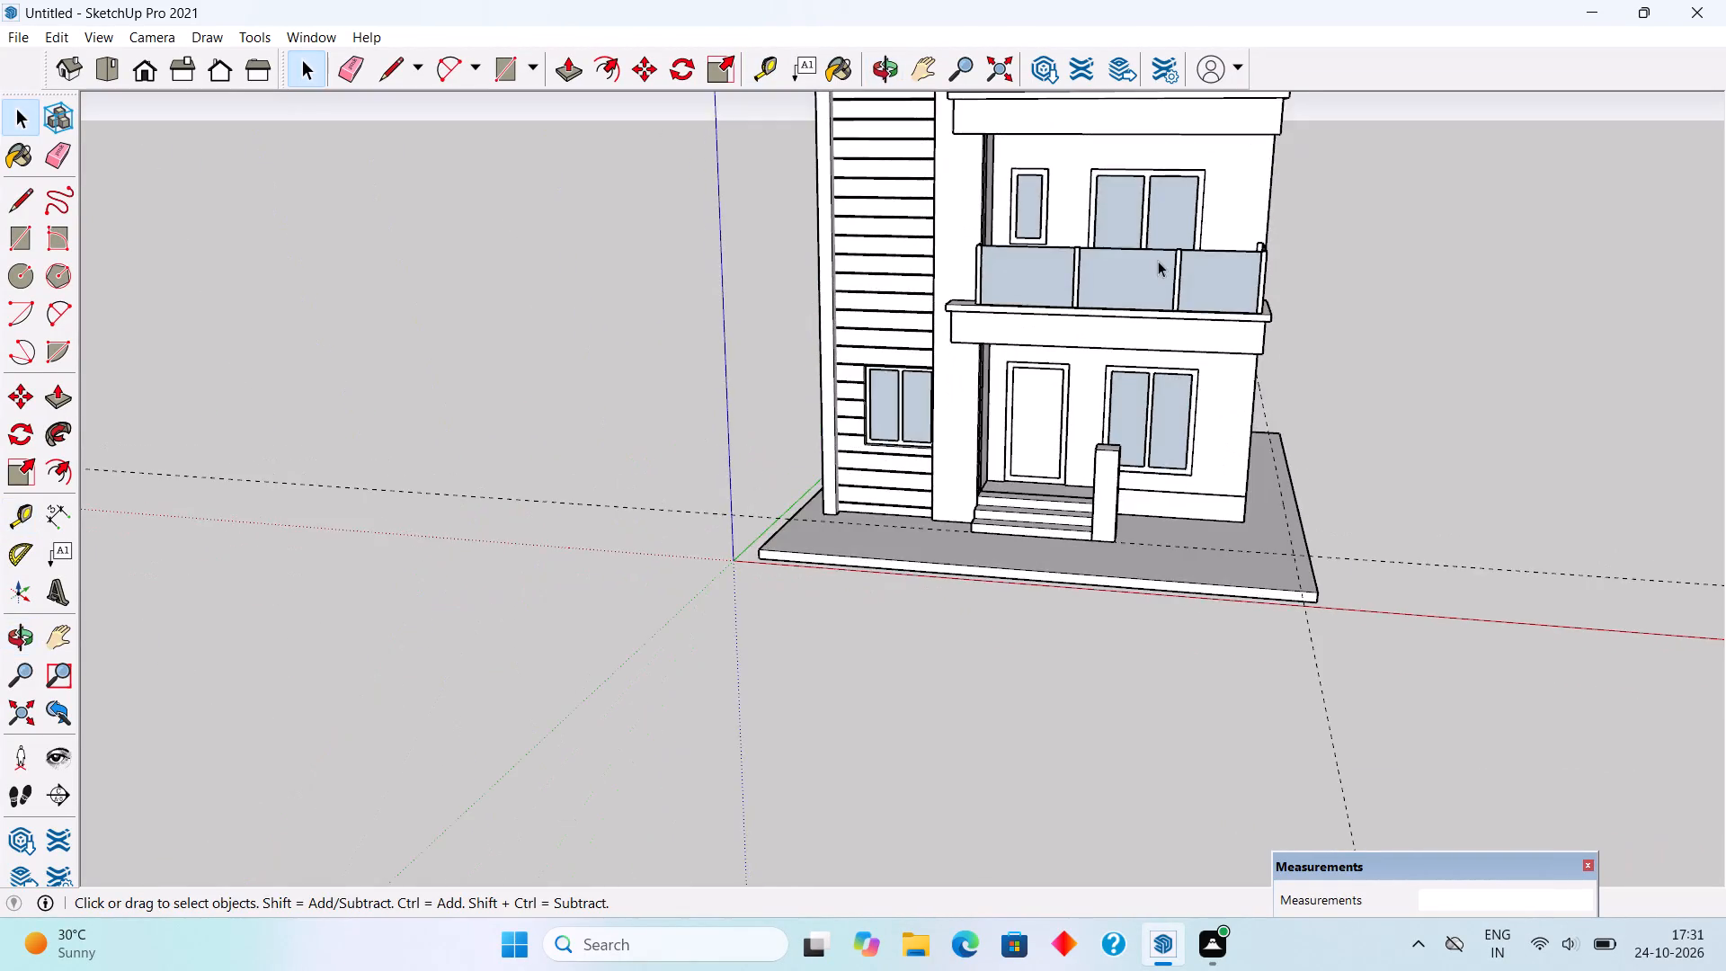
{"action": "scroll", "coordinate": [1161, 260], "scroll_direction": "up", "scroll_amount": 8}
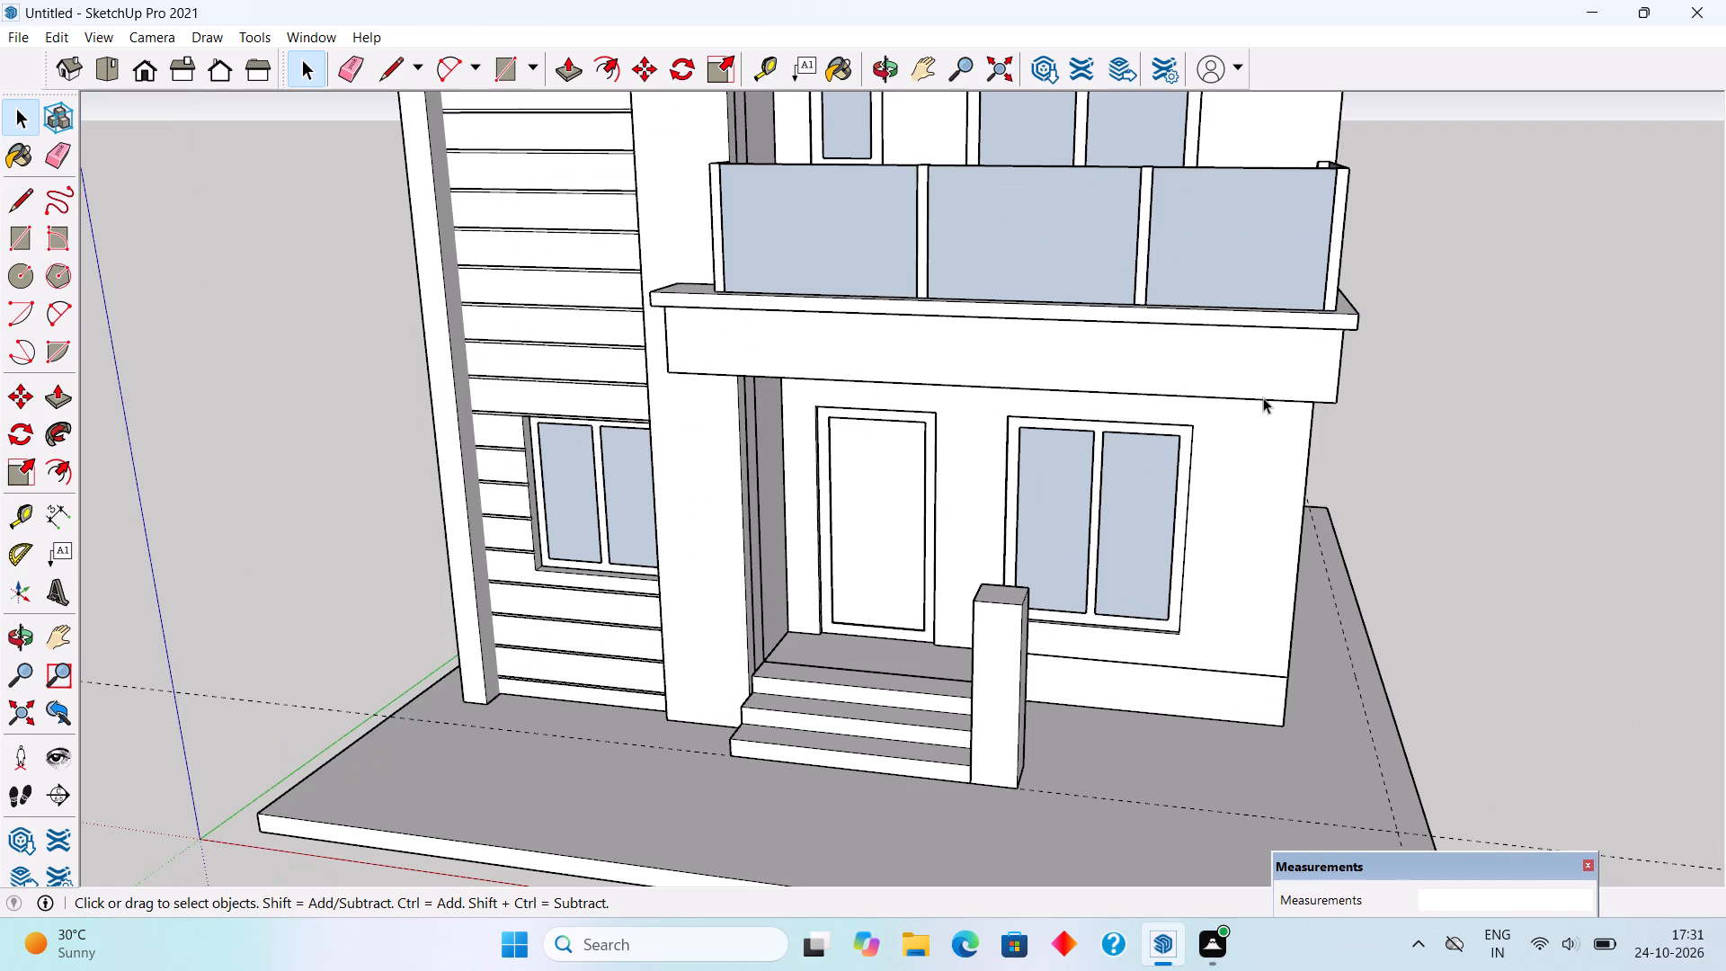
{"action": "middle_click_drag", "start_coordinate": [1263, 397], "coordinate": [1256, 443]}
{"action": "scroll", "coordinate": [1251, 436], "scroll_direction": "down", "scroll_amount": 4}
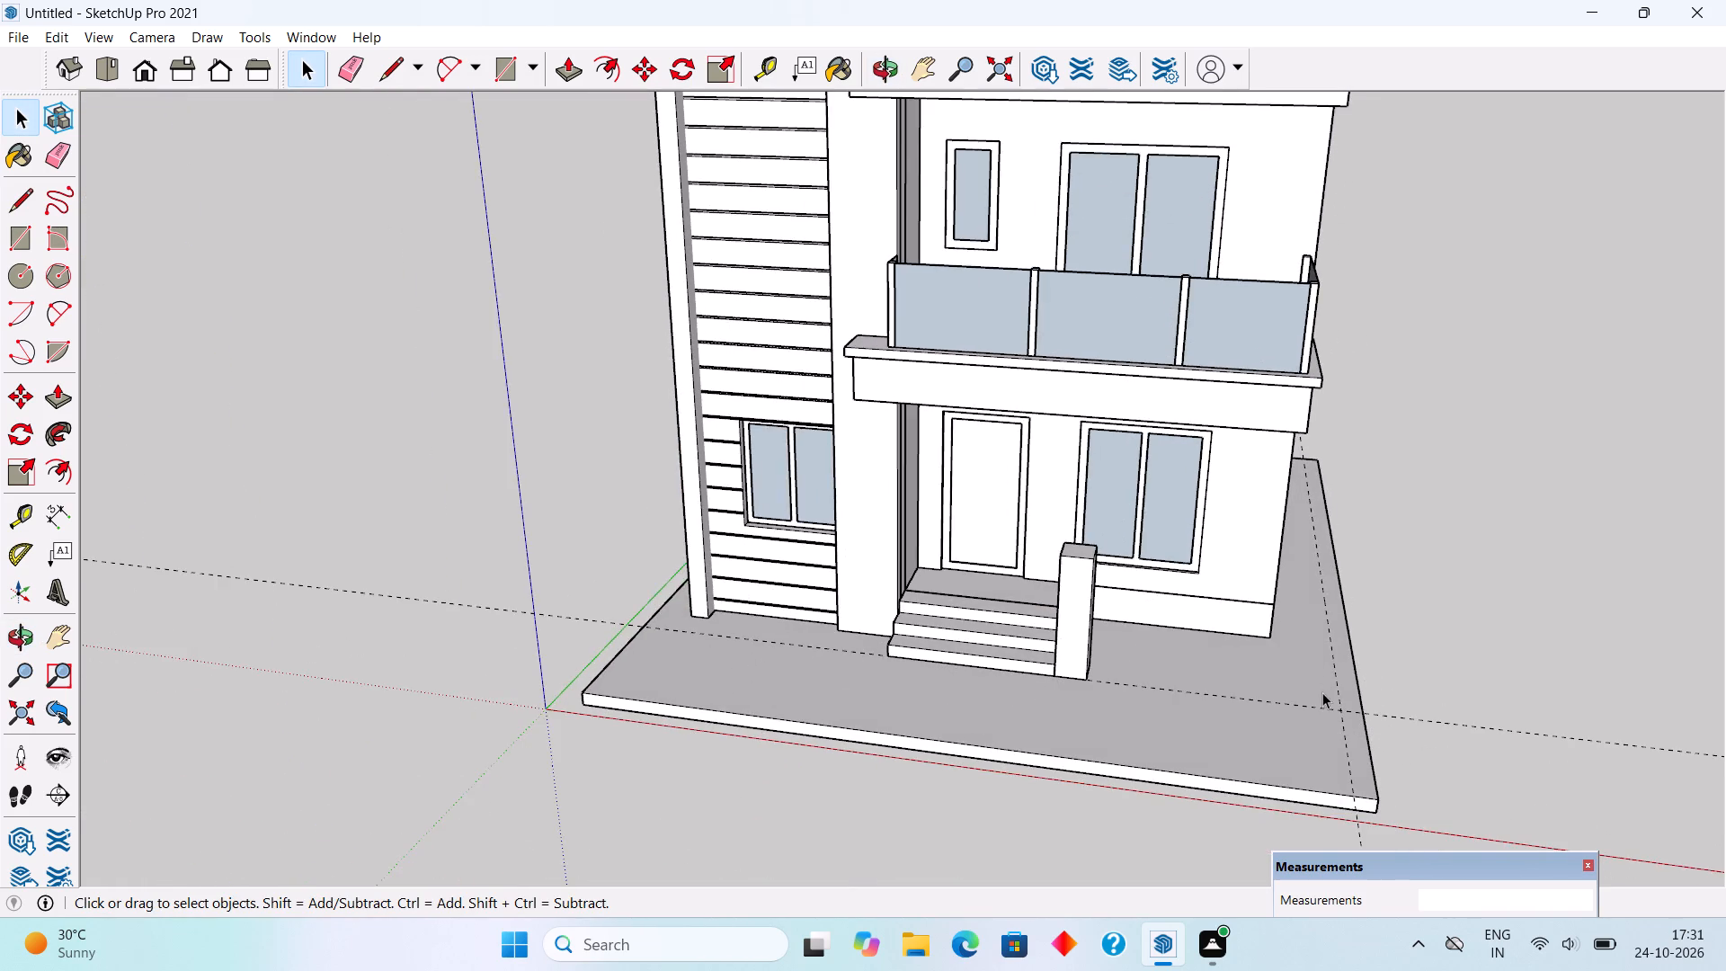
Draw a 1.2' by 1.2' square on the base slab, from the crossing of the two guides towards the house and post.
{"action": "scroll", "coordinate": [1322, 694], "scroll_direction": "up", "scroll_amount": 5}
{"action": "middle_click_drag", "start_coordinate": [1306, 709], "coordinate": [1315, 740]}
{"action": "scroll", "coordinate": [1383, 703], "scroll_direction": "up", "scroll_amount": 2}
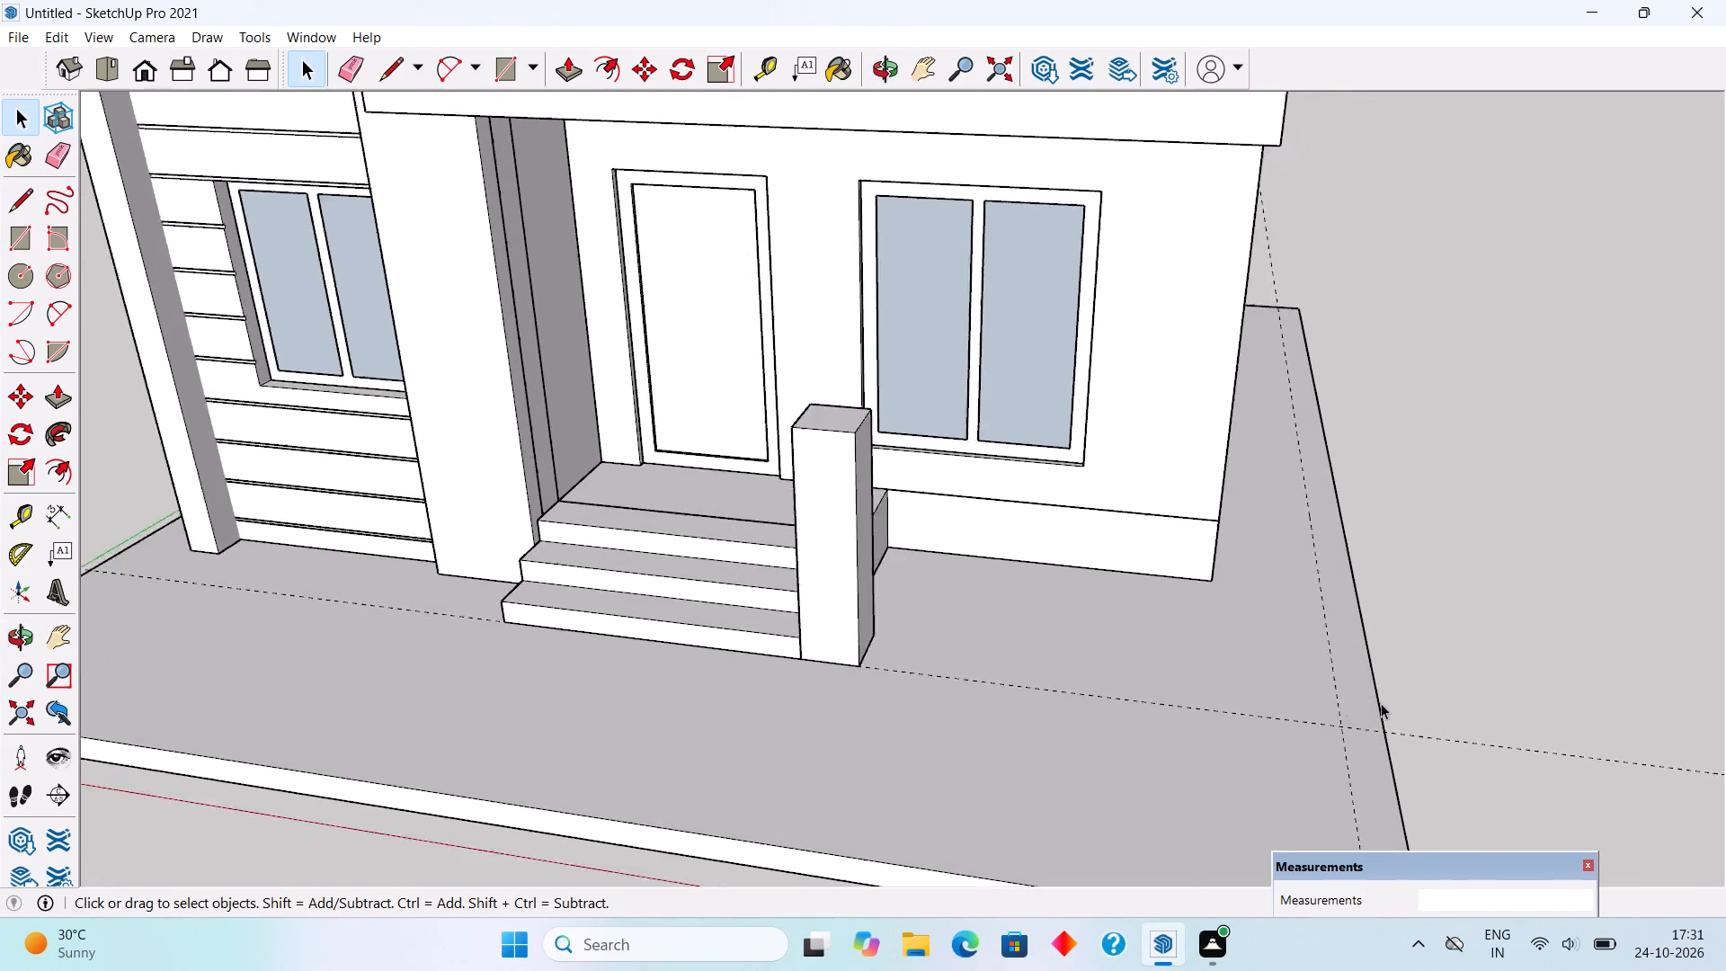
{"action": "scroll", "coordinate": [1381, 703], "scroll_direction": "up", "scroll_amount": 3}
{"action": "scroll", "coordinate": [1294, 755], "scroll_direction": "up", "scroll_amount": 4}
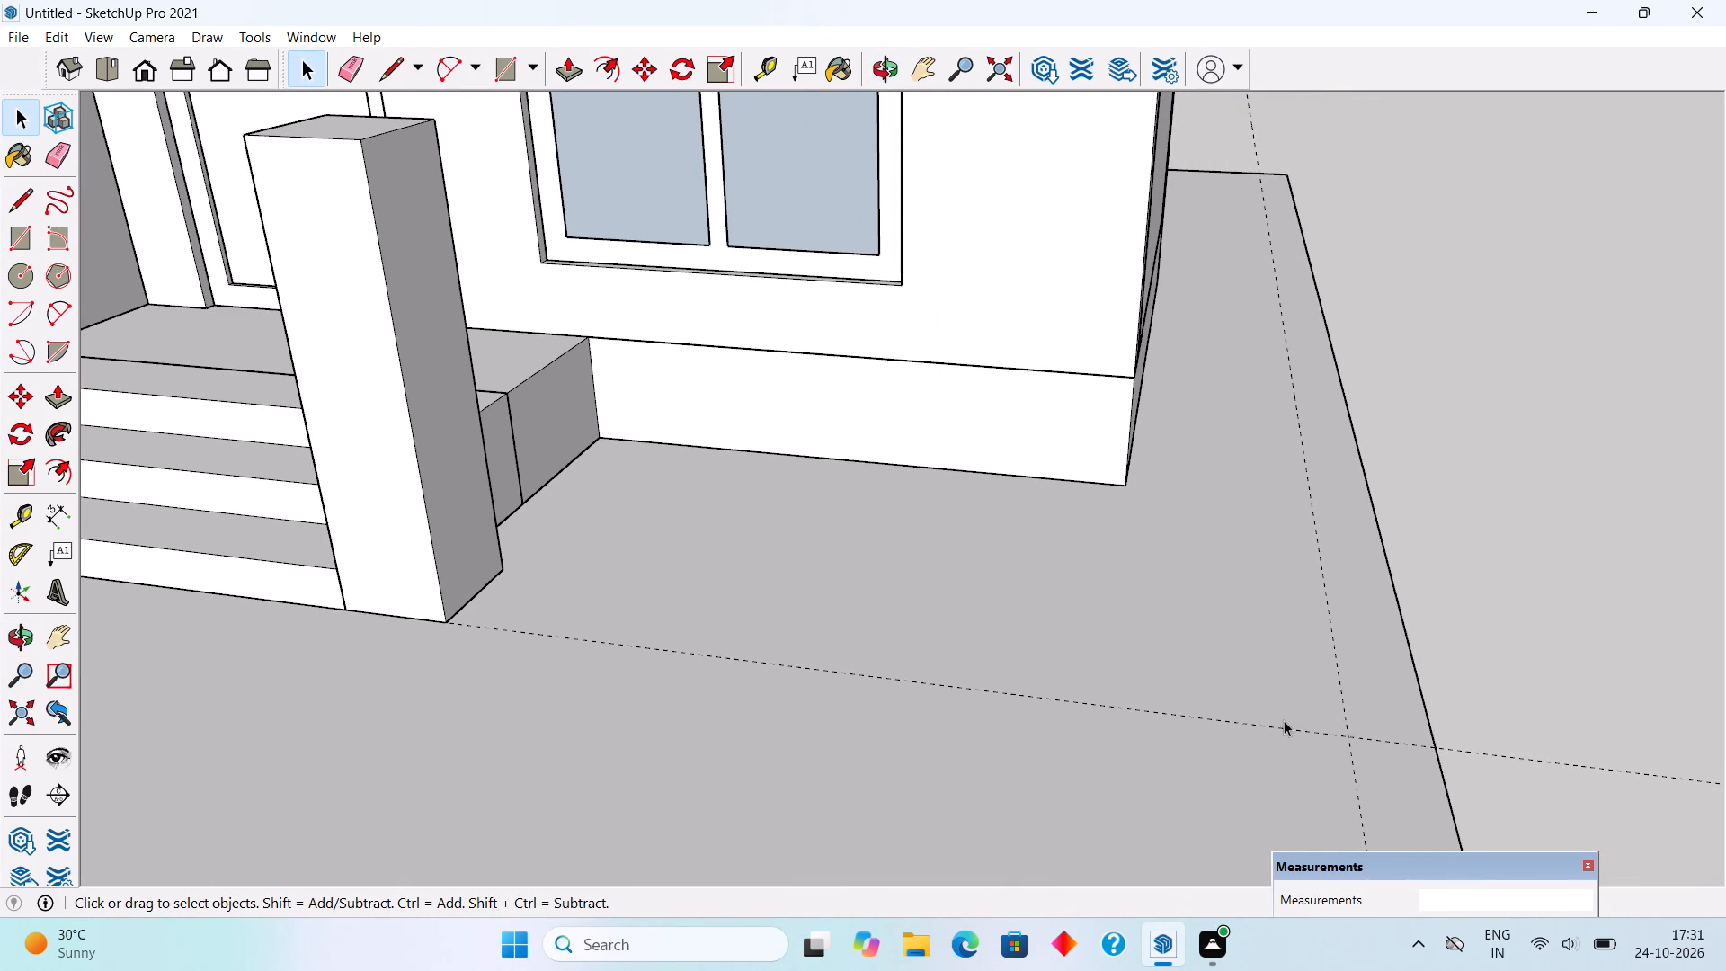
{"action": "key", "text": "r"}
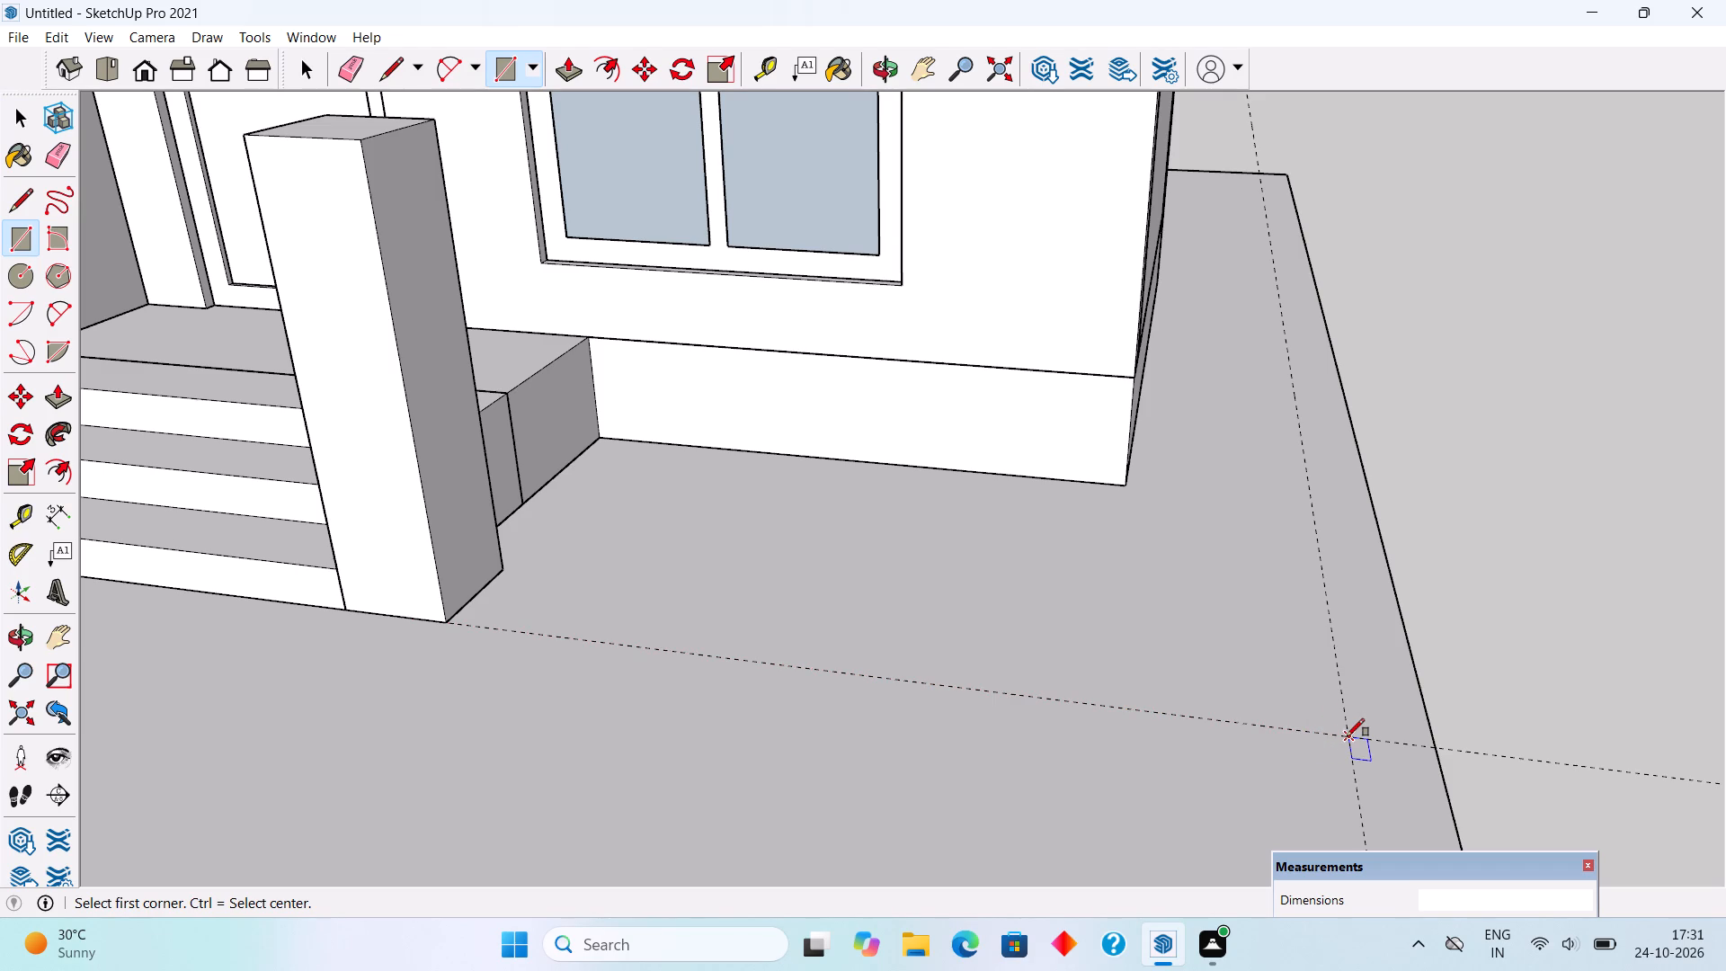
{"action": "left_click", "coordinate": [1347, 736]}
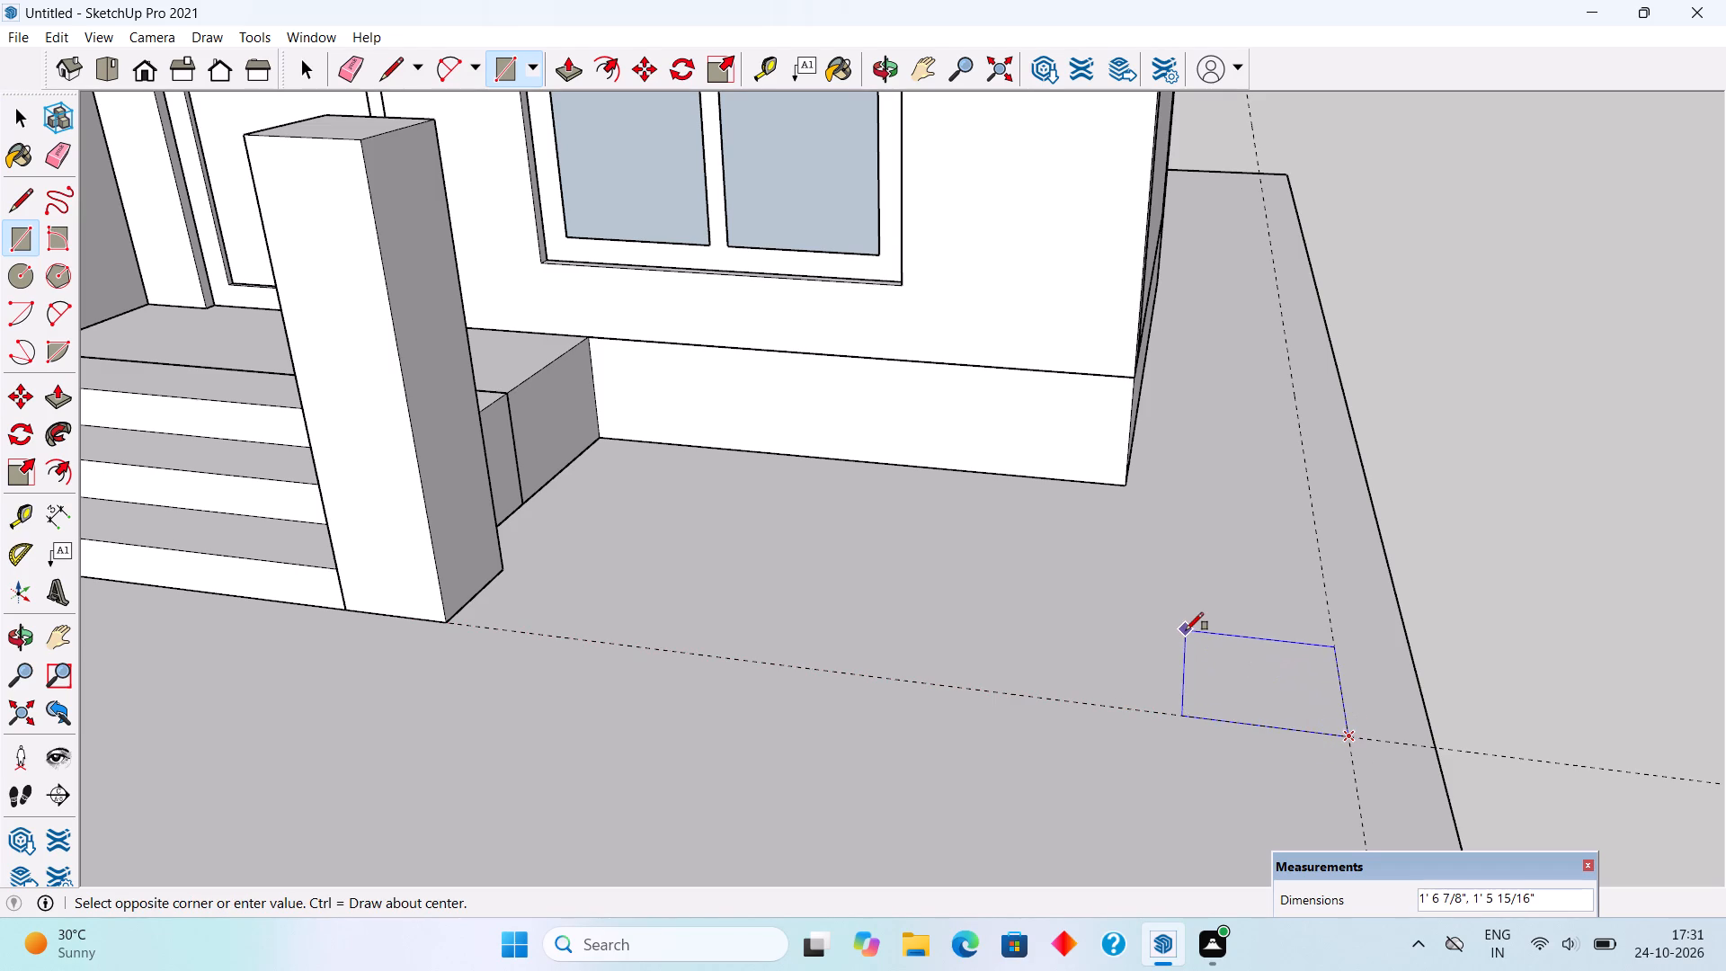
{"action": "type", "text": "1'"}
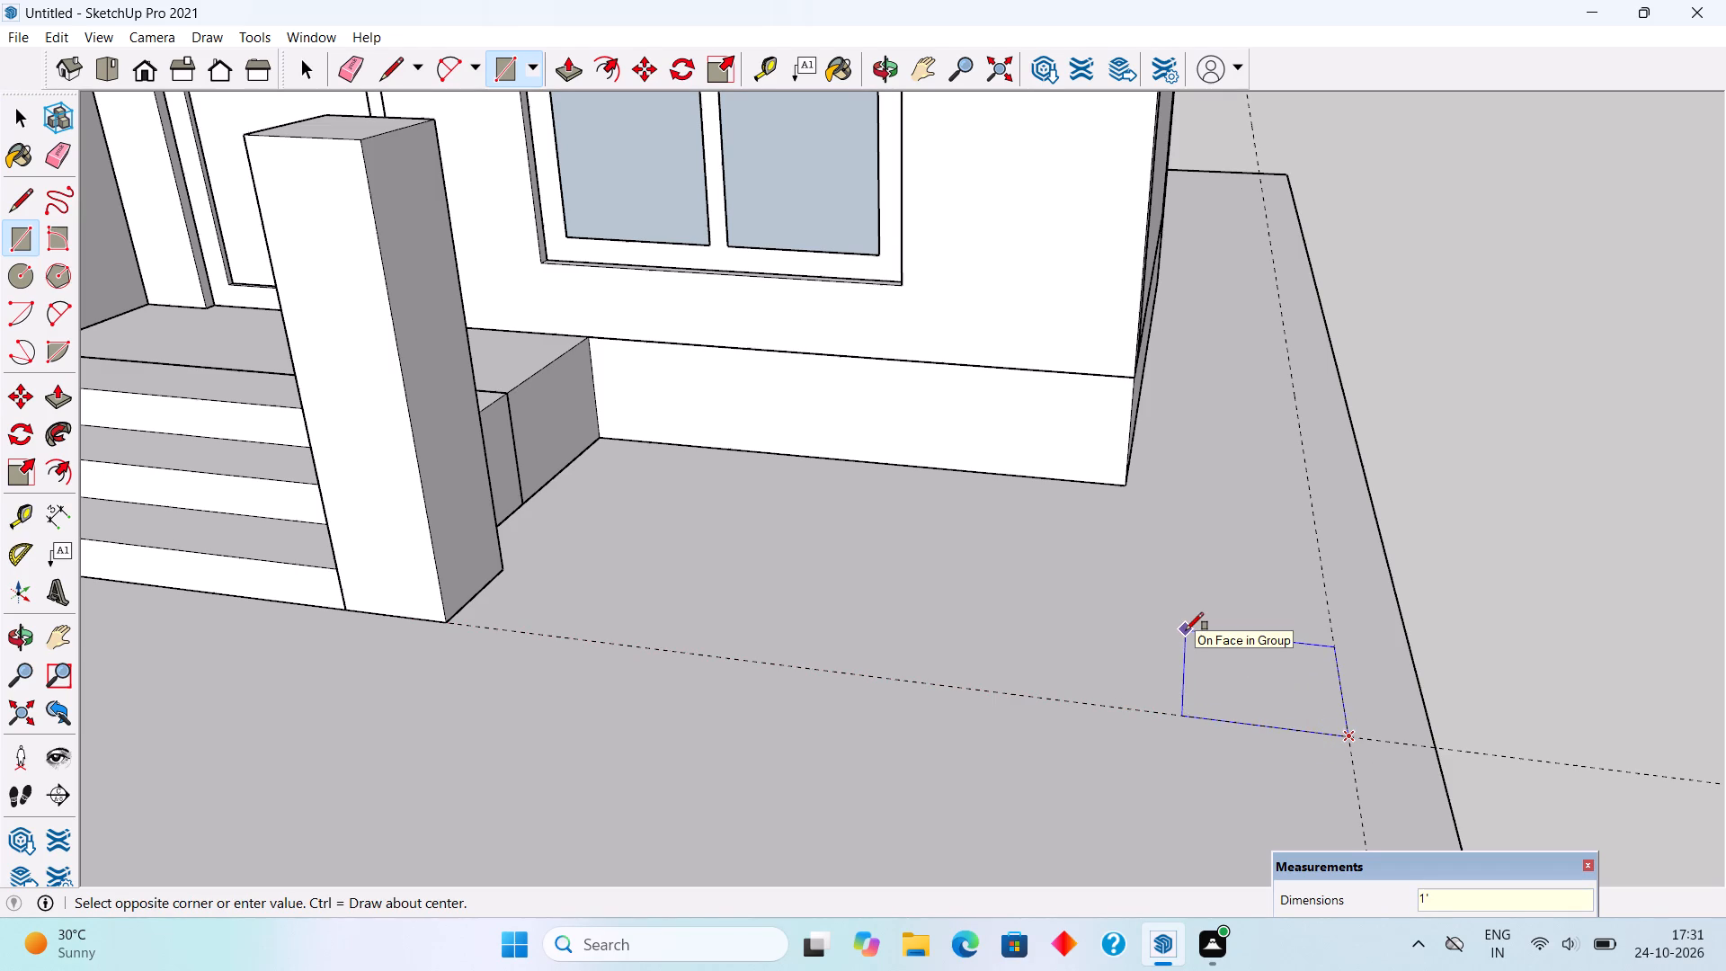
{"action": "key", "text": "period"}
{"action": "key", "text": "BackSpace"}
{"action": "key", "text": "BackSpace"}
{"action": "type", "text": ".2',1.2'"}
{"action": "key", "text": "Return"}
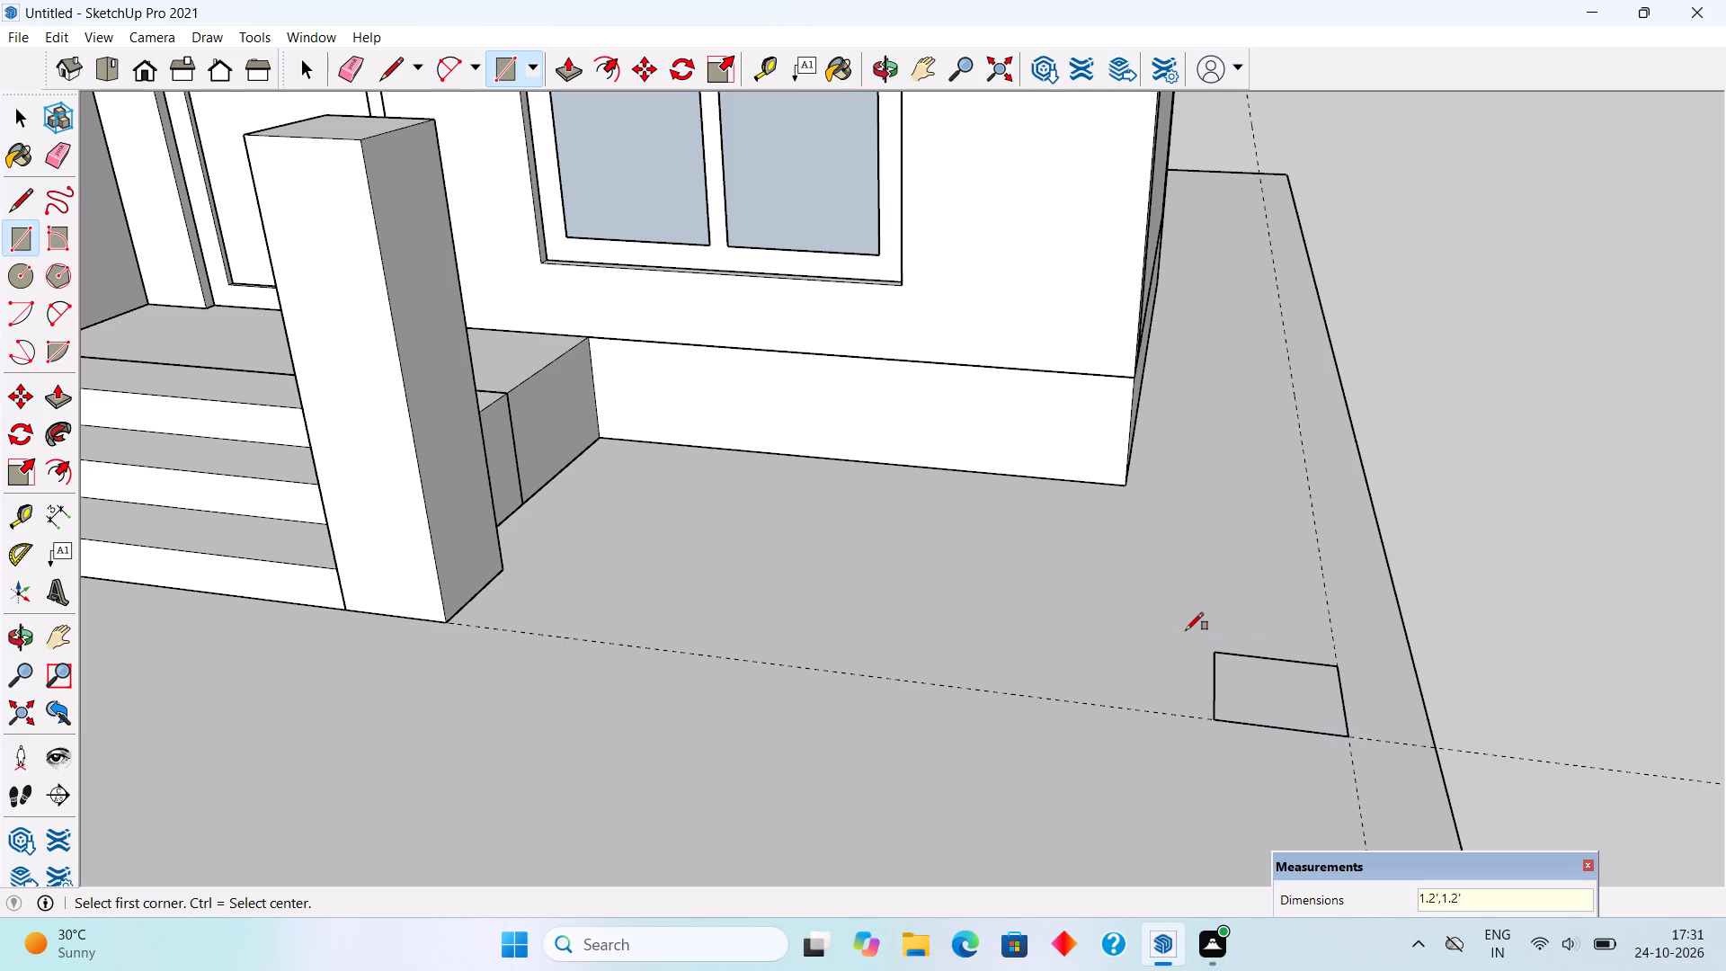
Pull the square up 5', level with the top of the entrance post, to form a second post.
{"action": "key", "text": "p"}
{"action": "left_click", "coordinate": [1261, 681]}
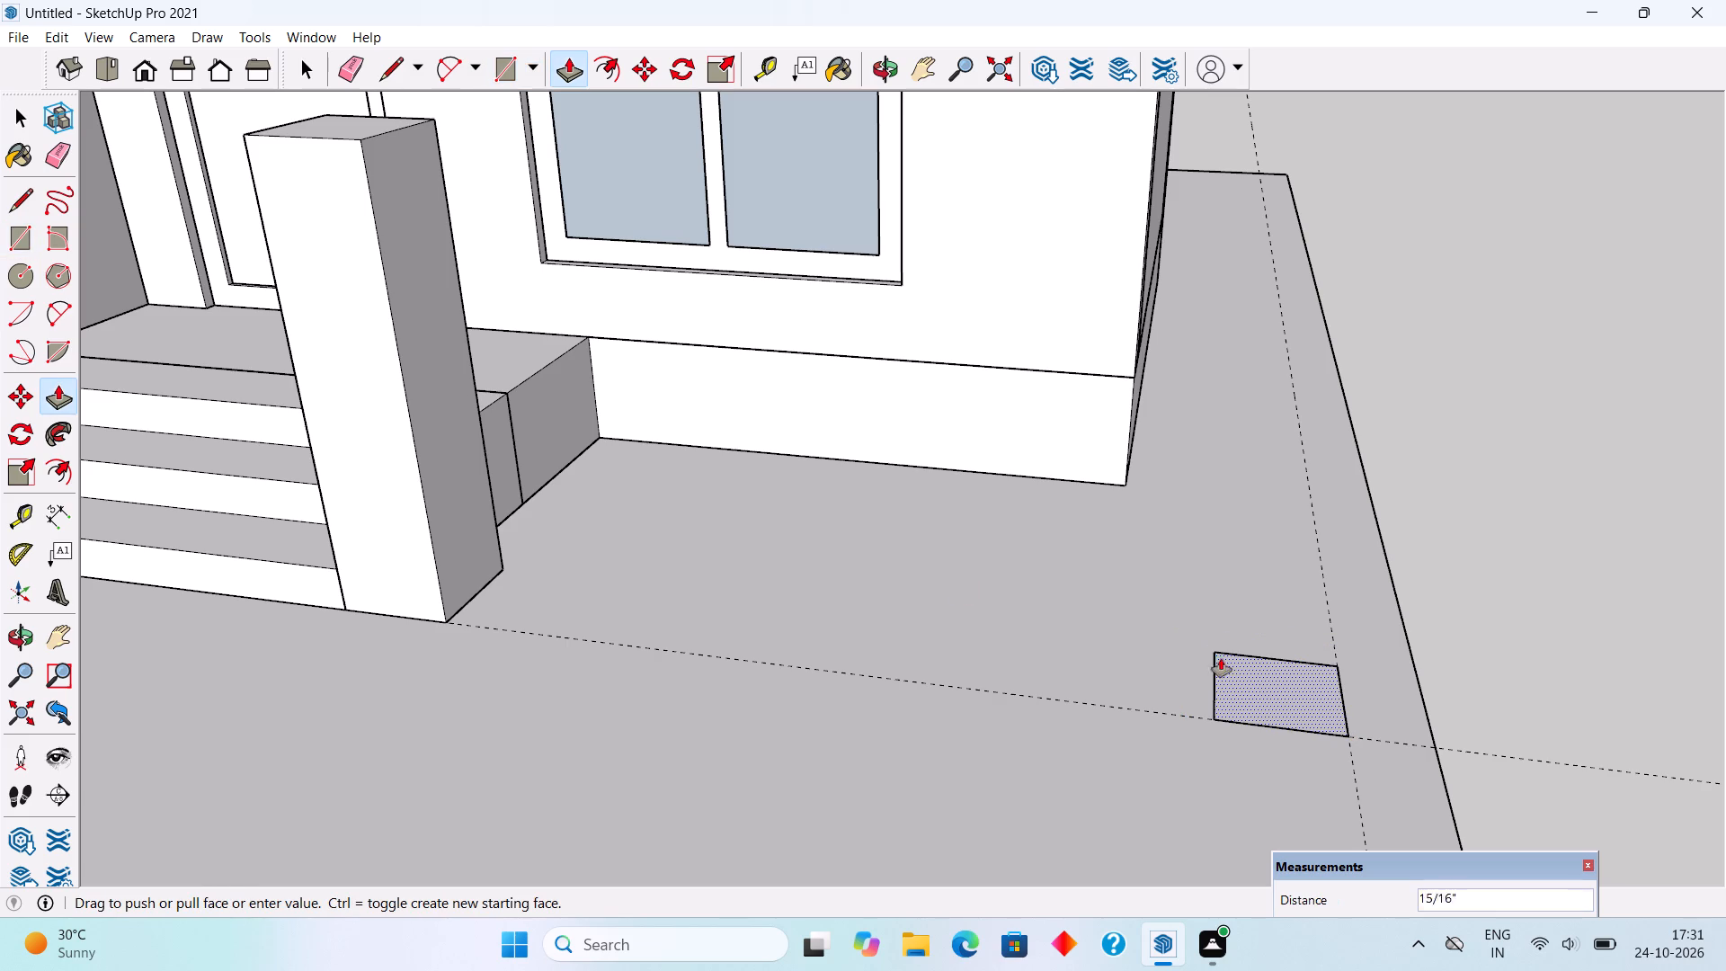
{"action": "left_click", "coordinate": [355, 128]}
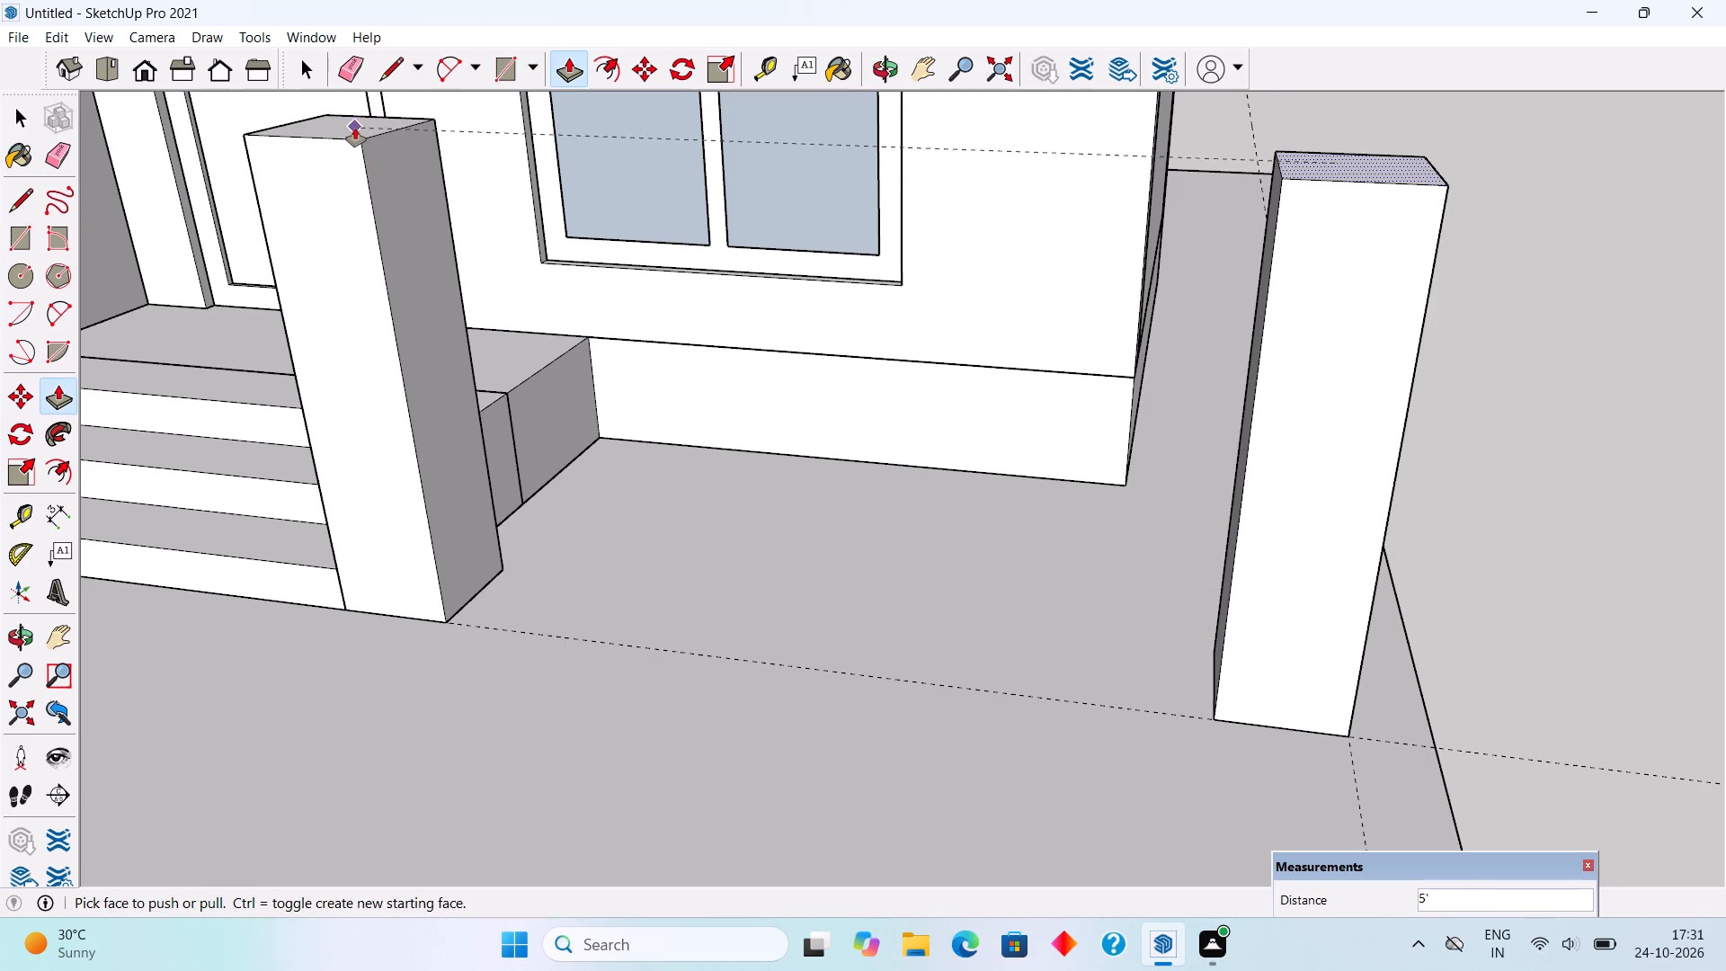
Make the whole new post at the slab's side edge into a group.
{"action": "key", "text": "space"}
{"action": "triple_click", "coordinate": [1222, 639]}
{"action": "right_click", "coordinate": [1222, 639]}
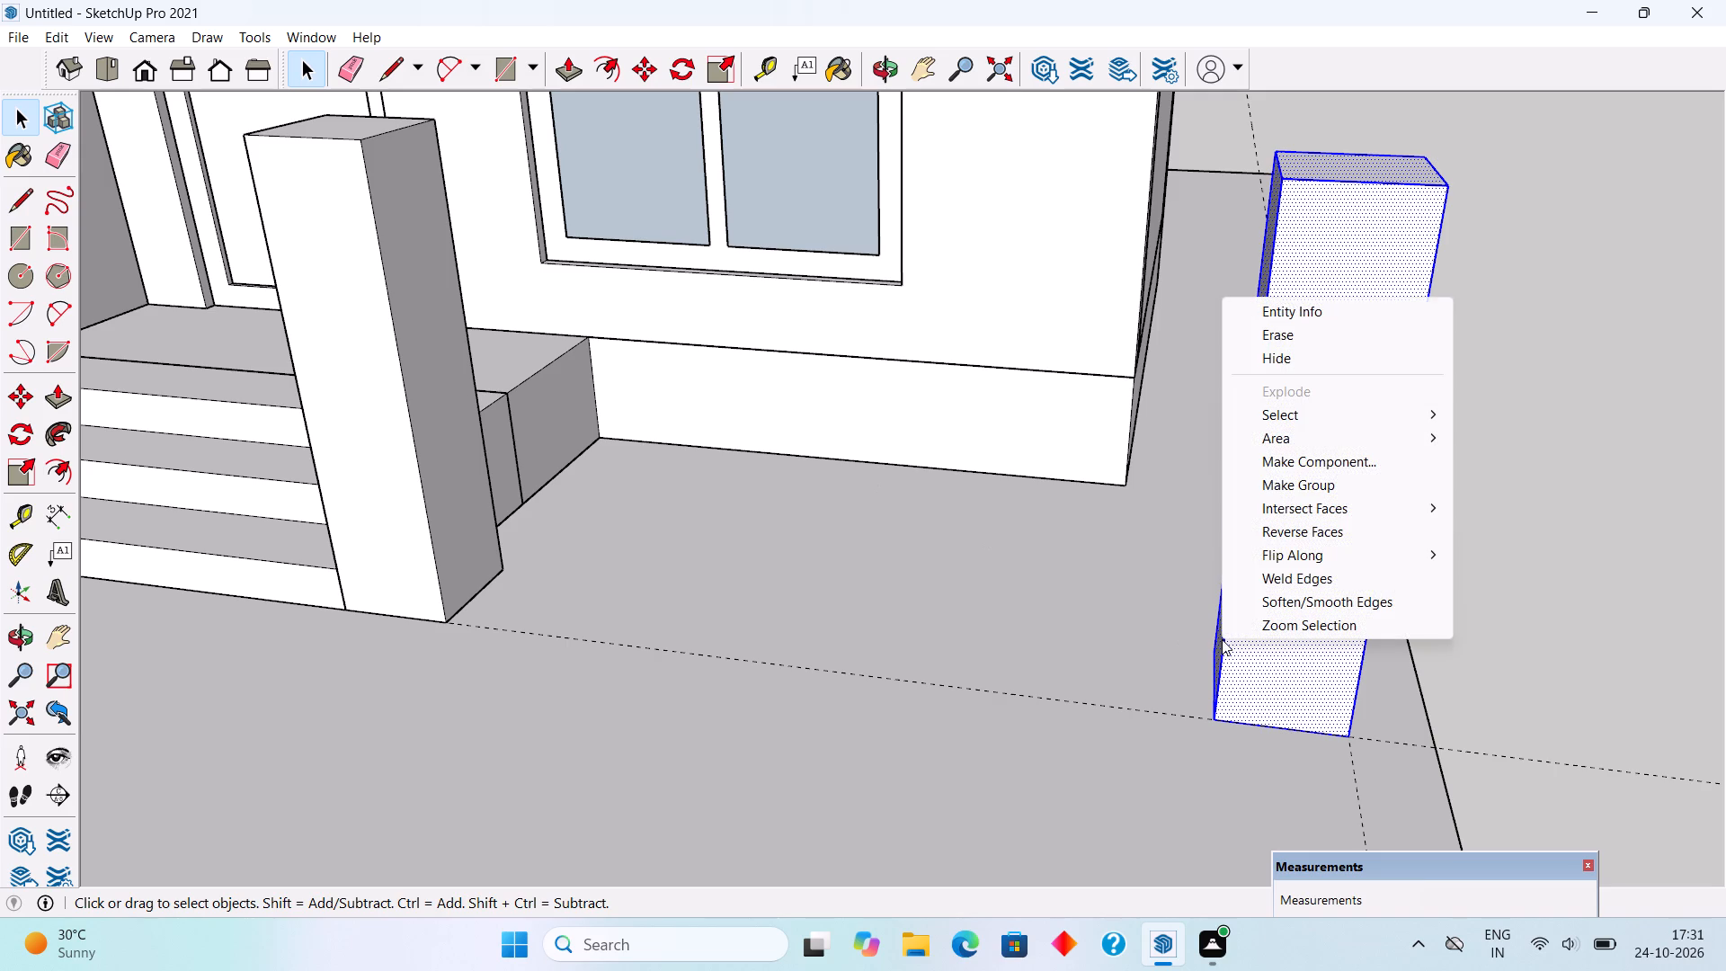
{"action": "left_click", "coordinate": [1316, 486]}
{"action": "scroll", "coordinate": [1316, 486], "scroll_direction": "down", "scroll_amount": 5}
{"action": "middle_click_drag", "start_coordinate": [1401, 540], "coordinate": [1381, 539]}
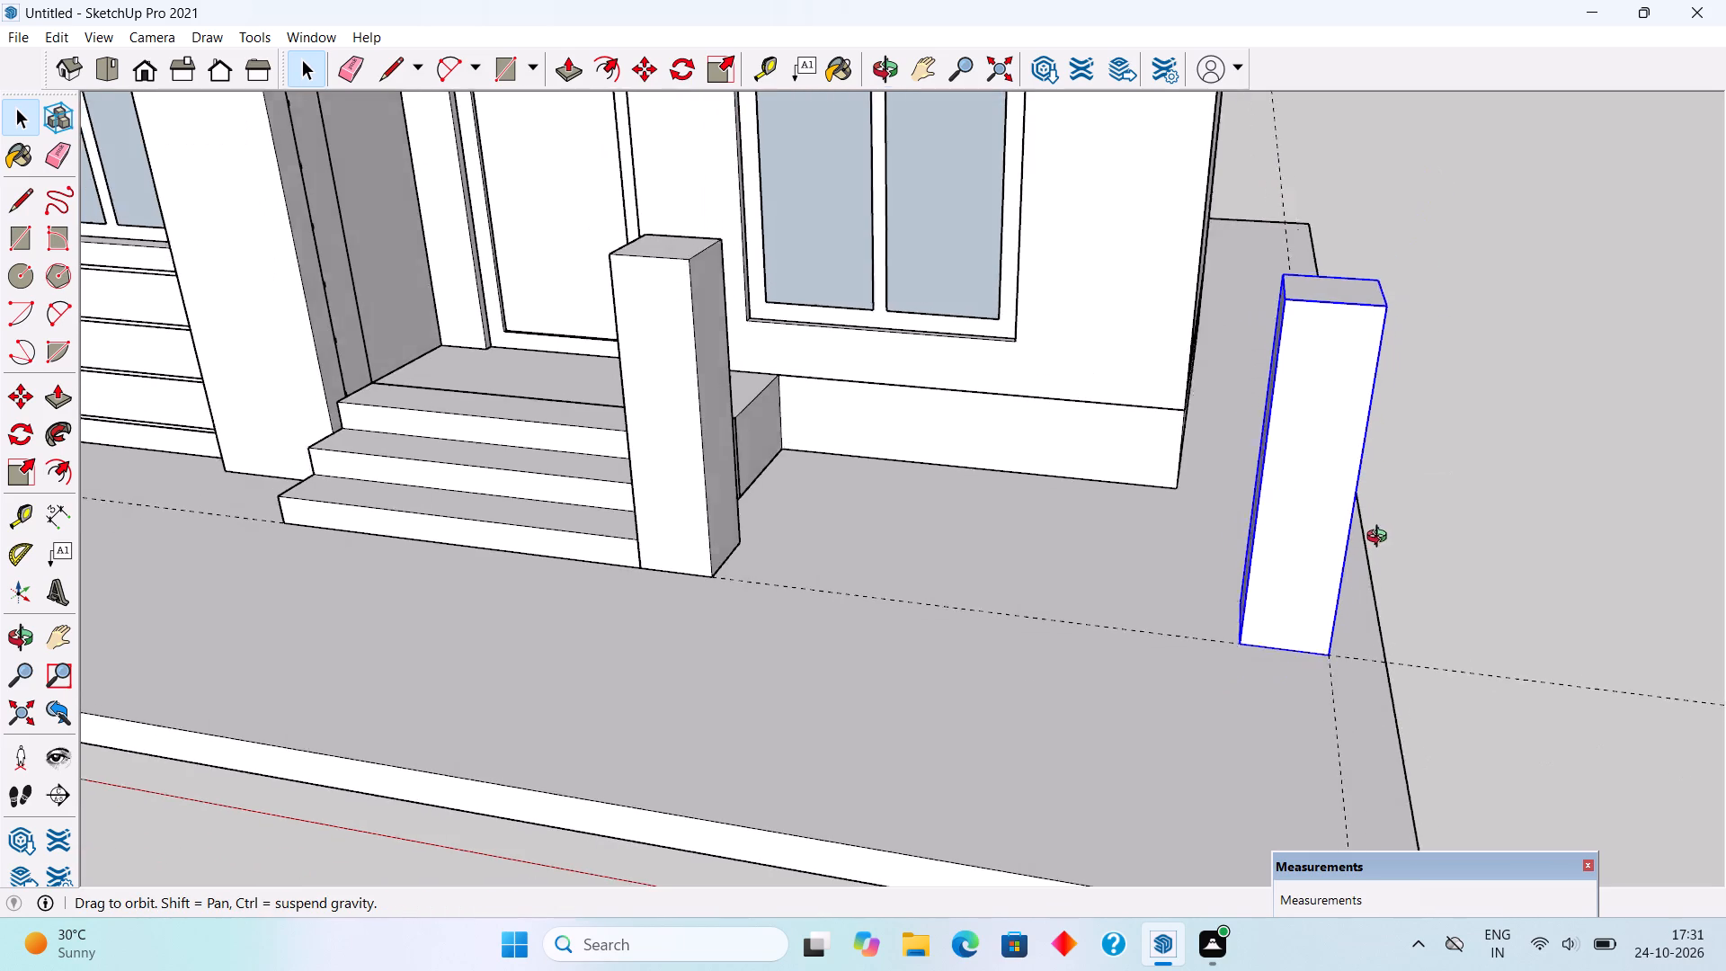
{"action": "middle_click_drag", "start_coordinate": [1381, 539], "coordinate": [1725, 542]}
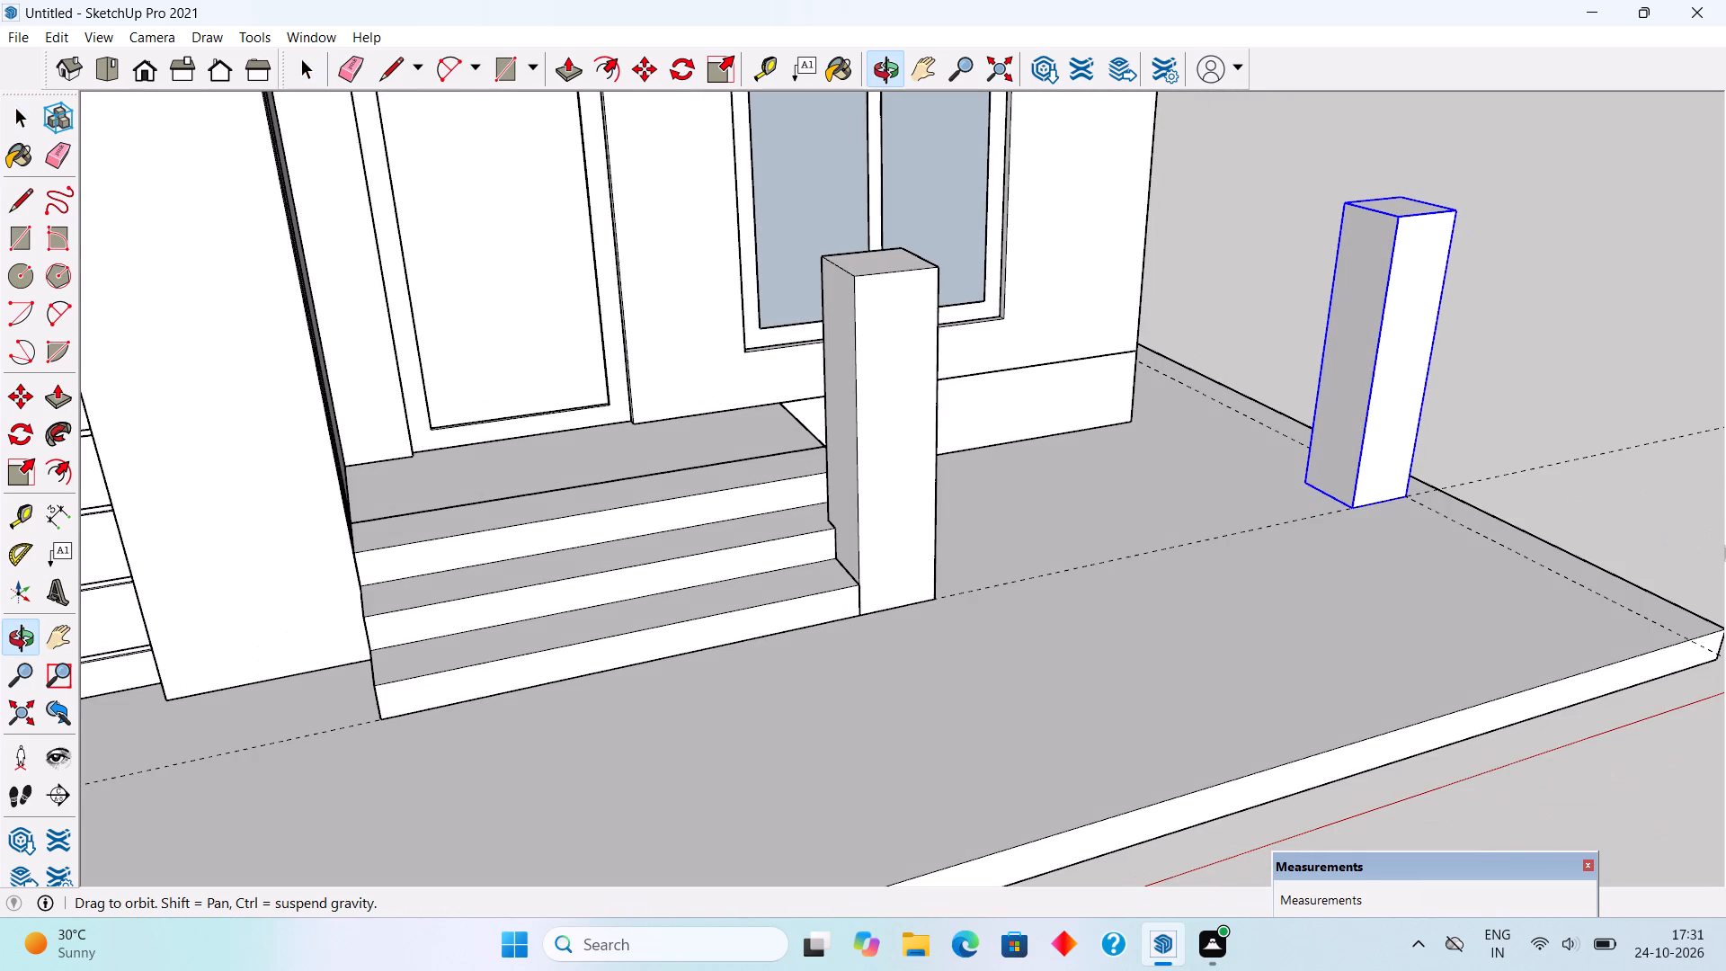
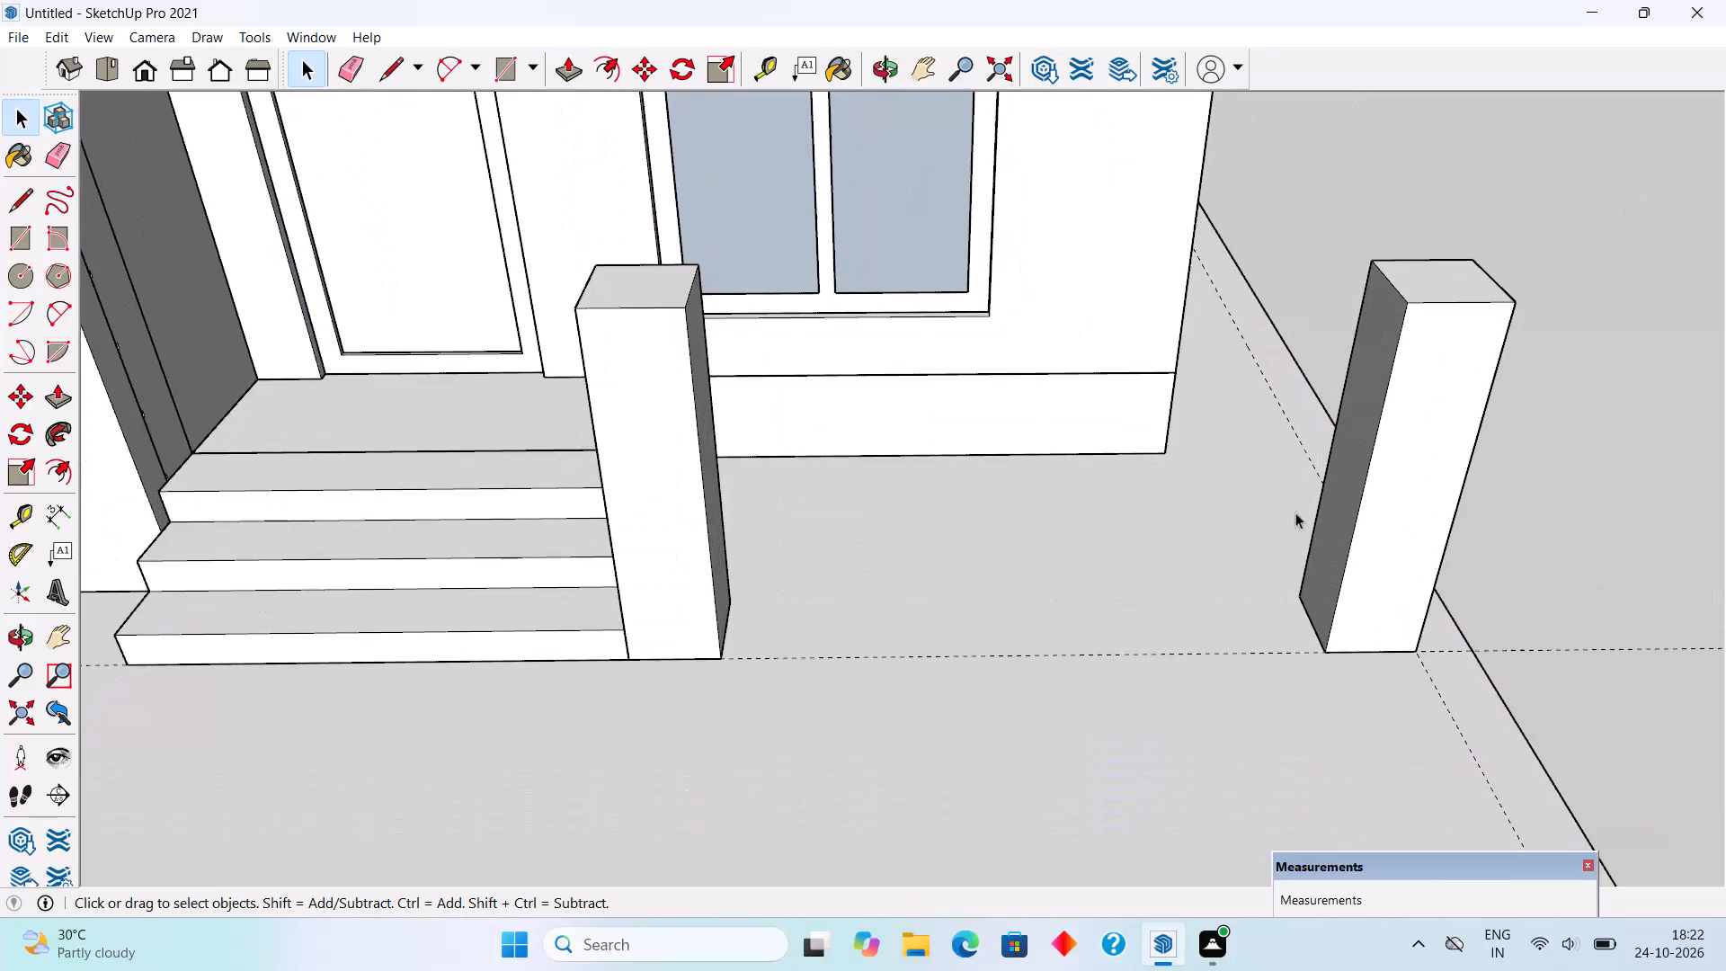
Draw a 5' high upright rectangle closing the gap between the front faces of the two posts, from post top to slab.
{"action": "middle_click_drag", "start_coordinate": [1348, 545], "coordinate": [1332, 441]}
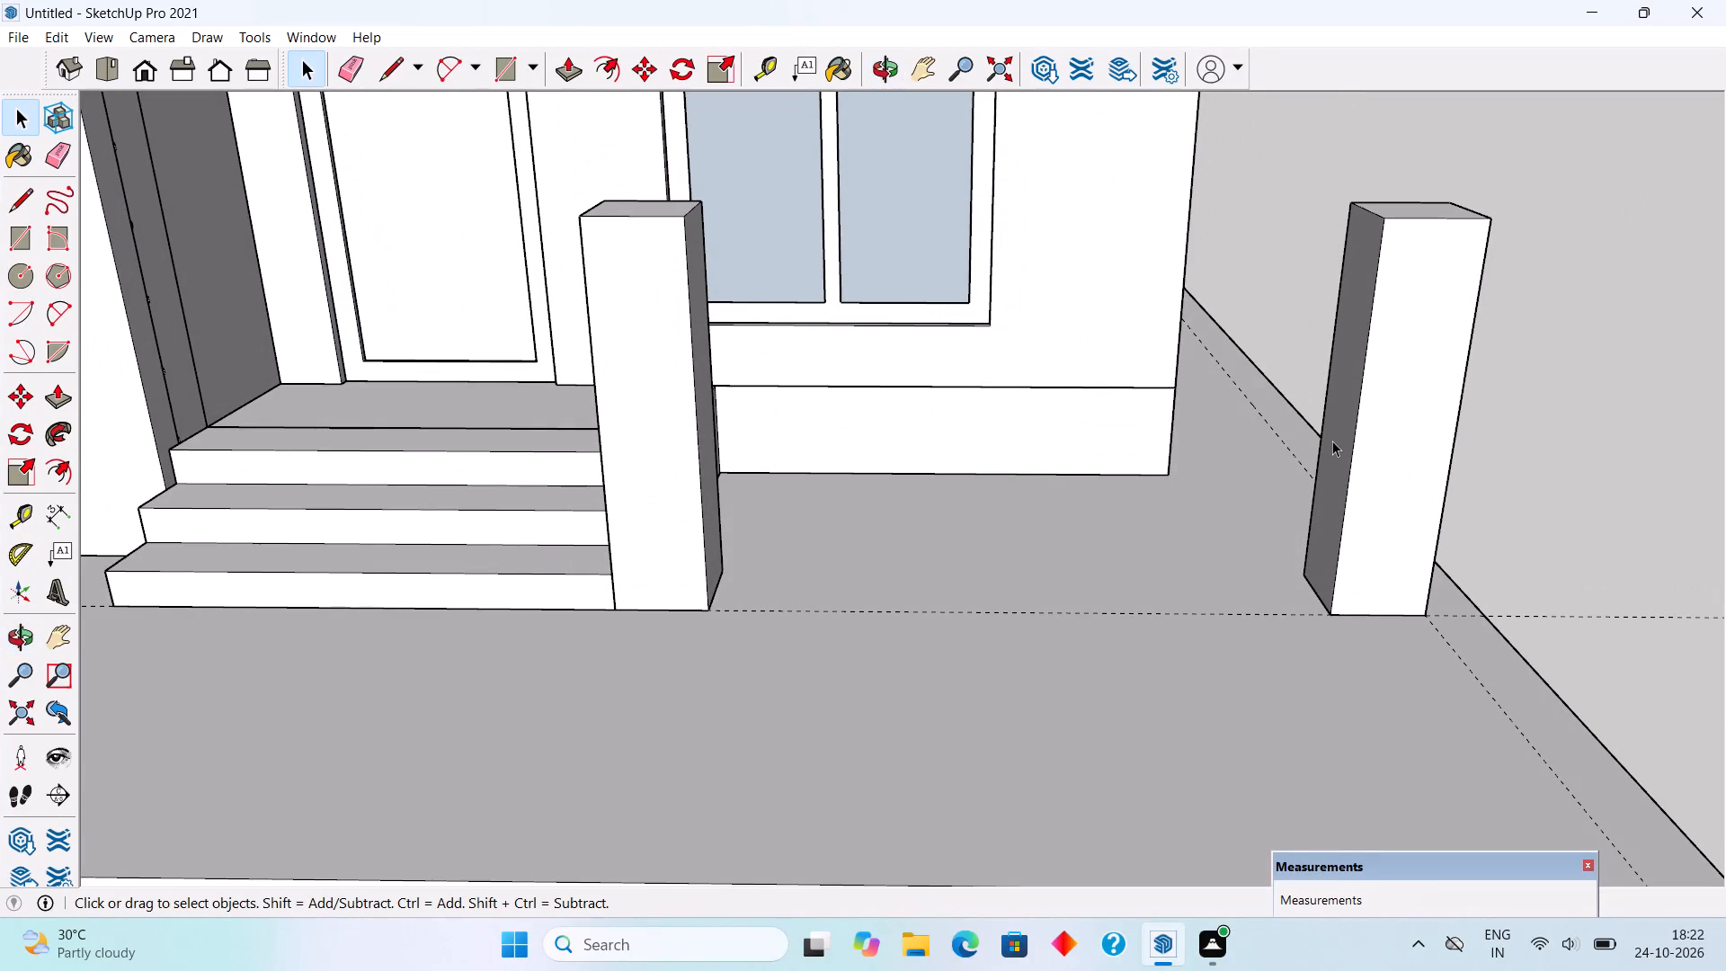
{"action": "key", "text": "r"}
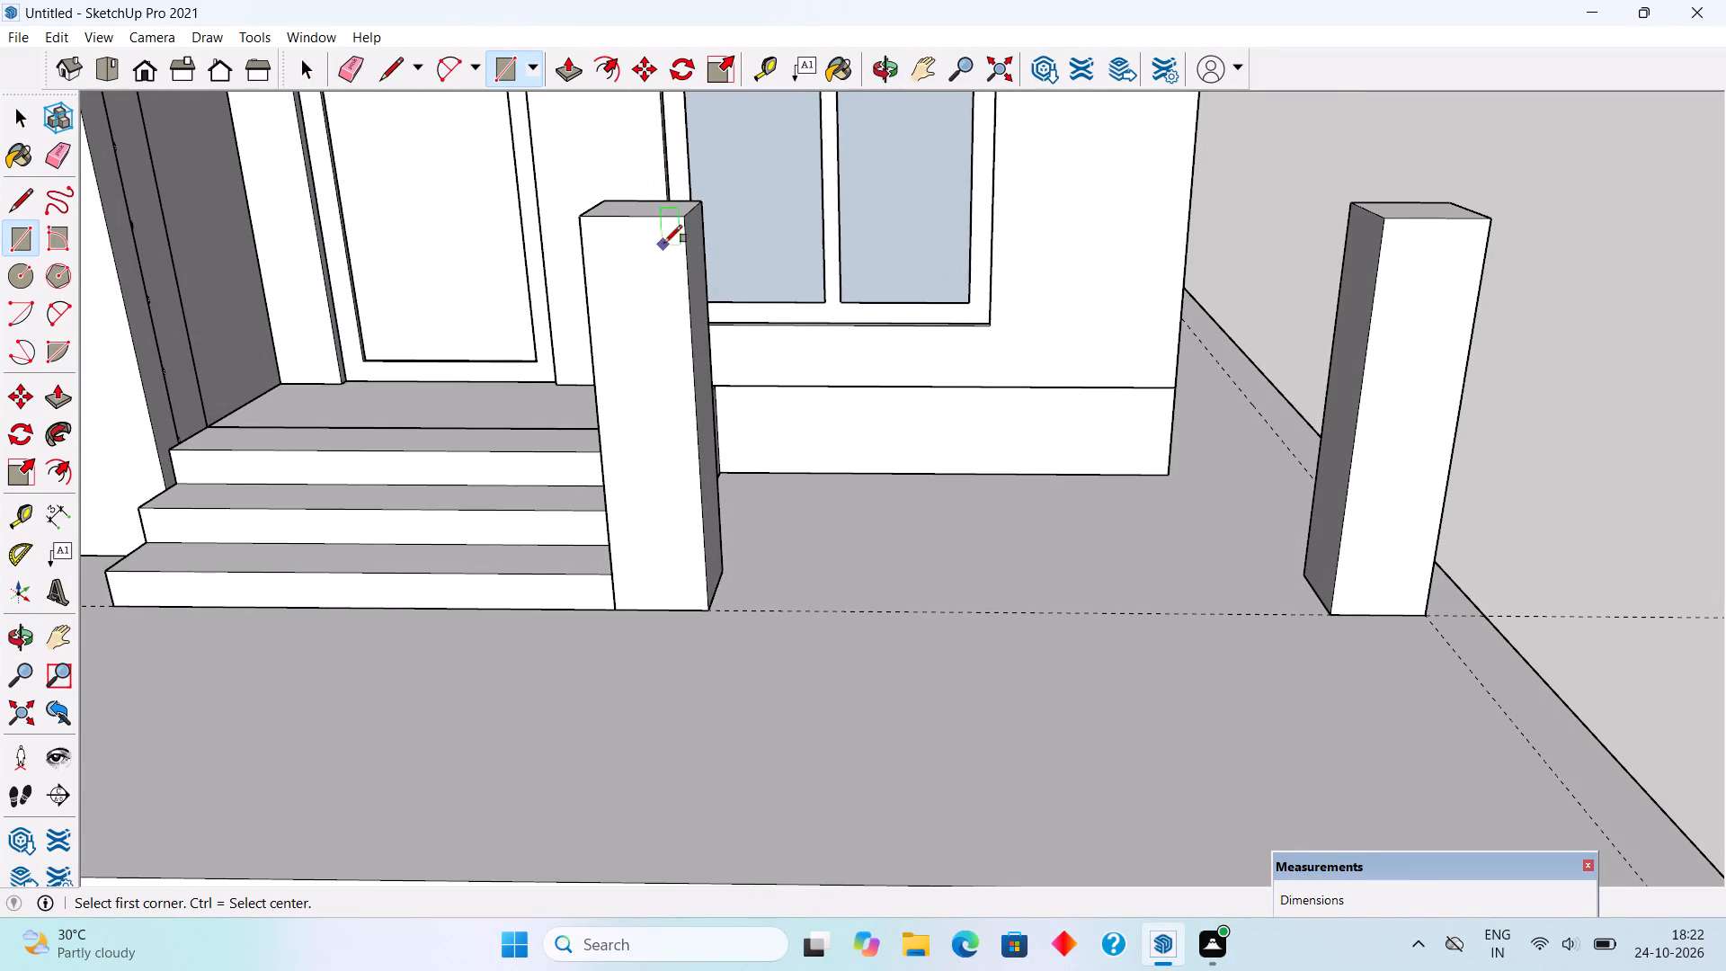
{"action": "left_click", "coordinate": [685, 218]}
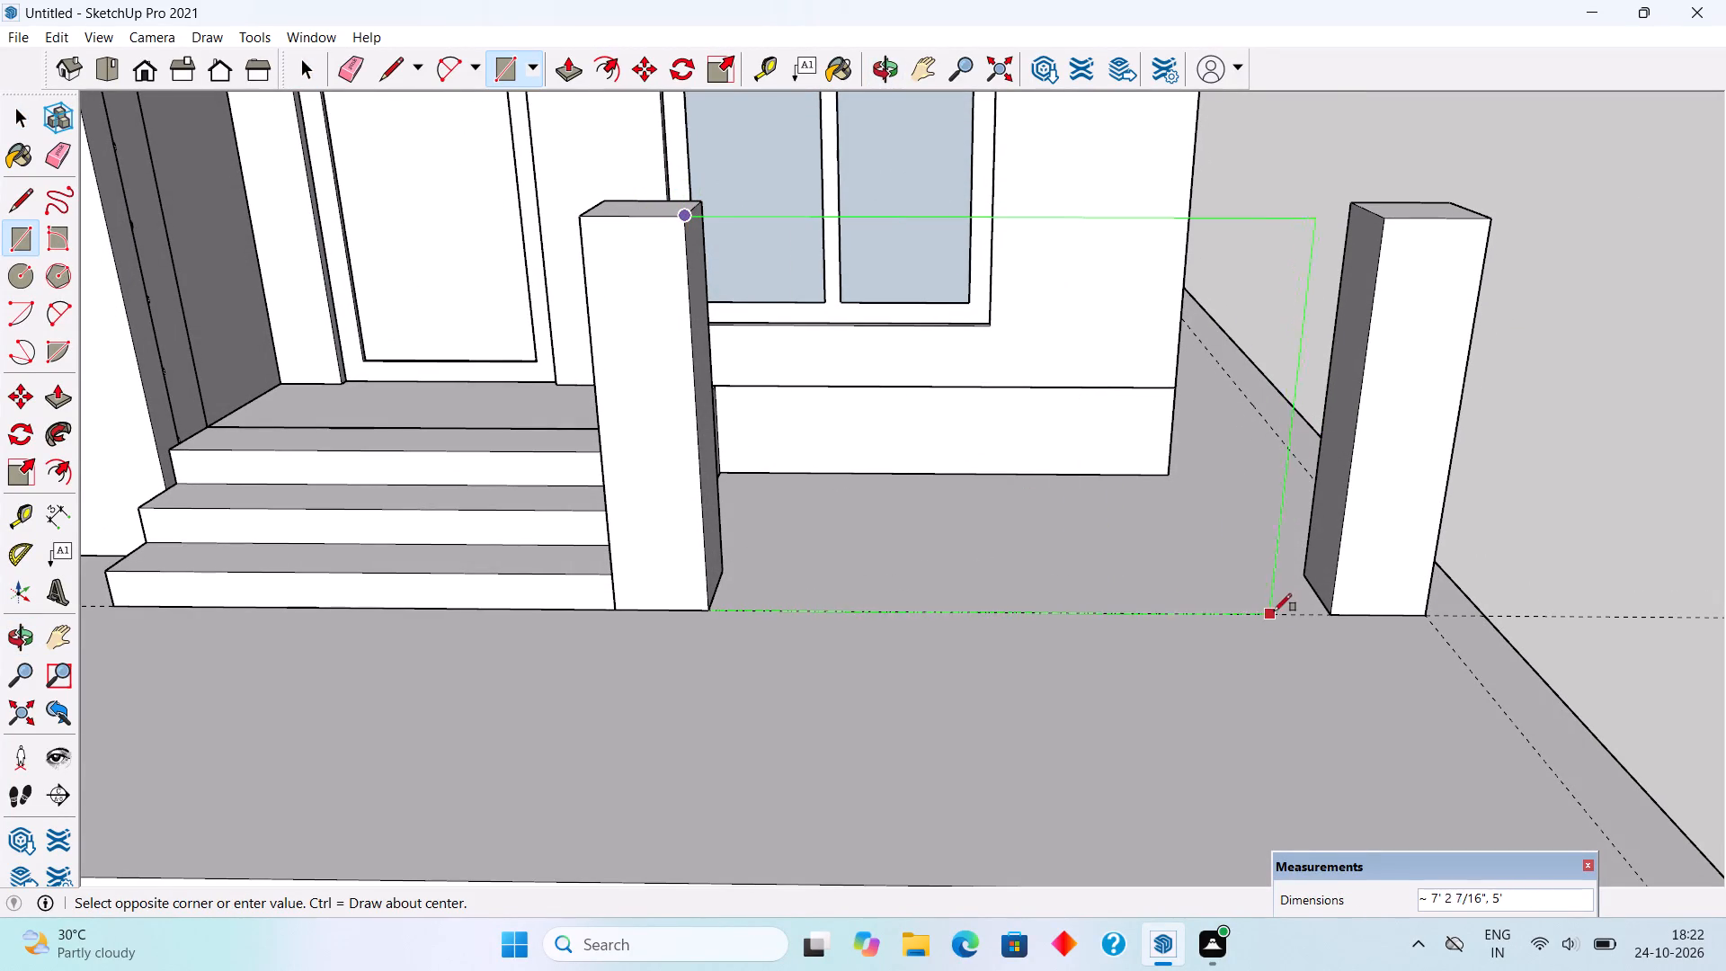
{"action": "left_click", "coordinate": [1328, 610]}
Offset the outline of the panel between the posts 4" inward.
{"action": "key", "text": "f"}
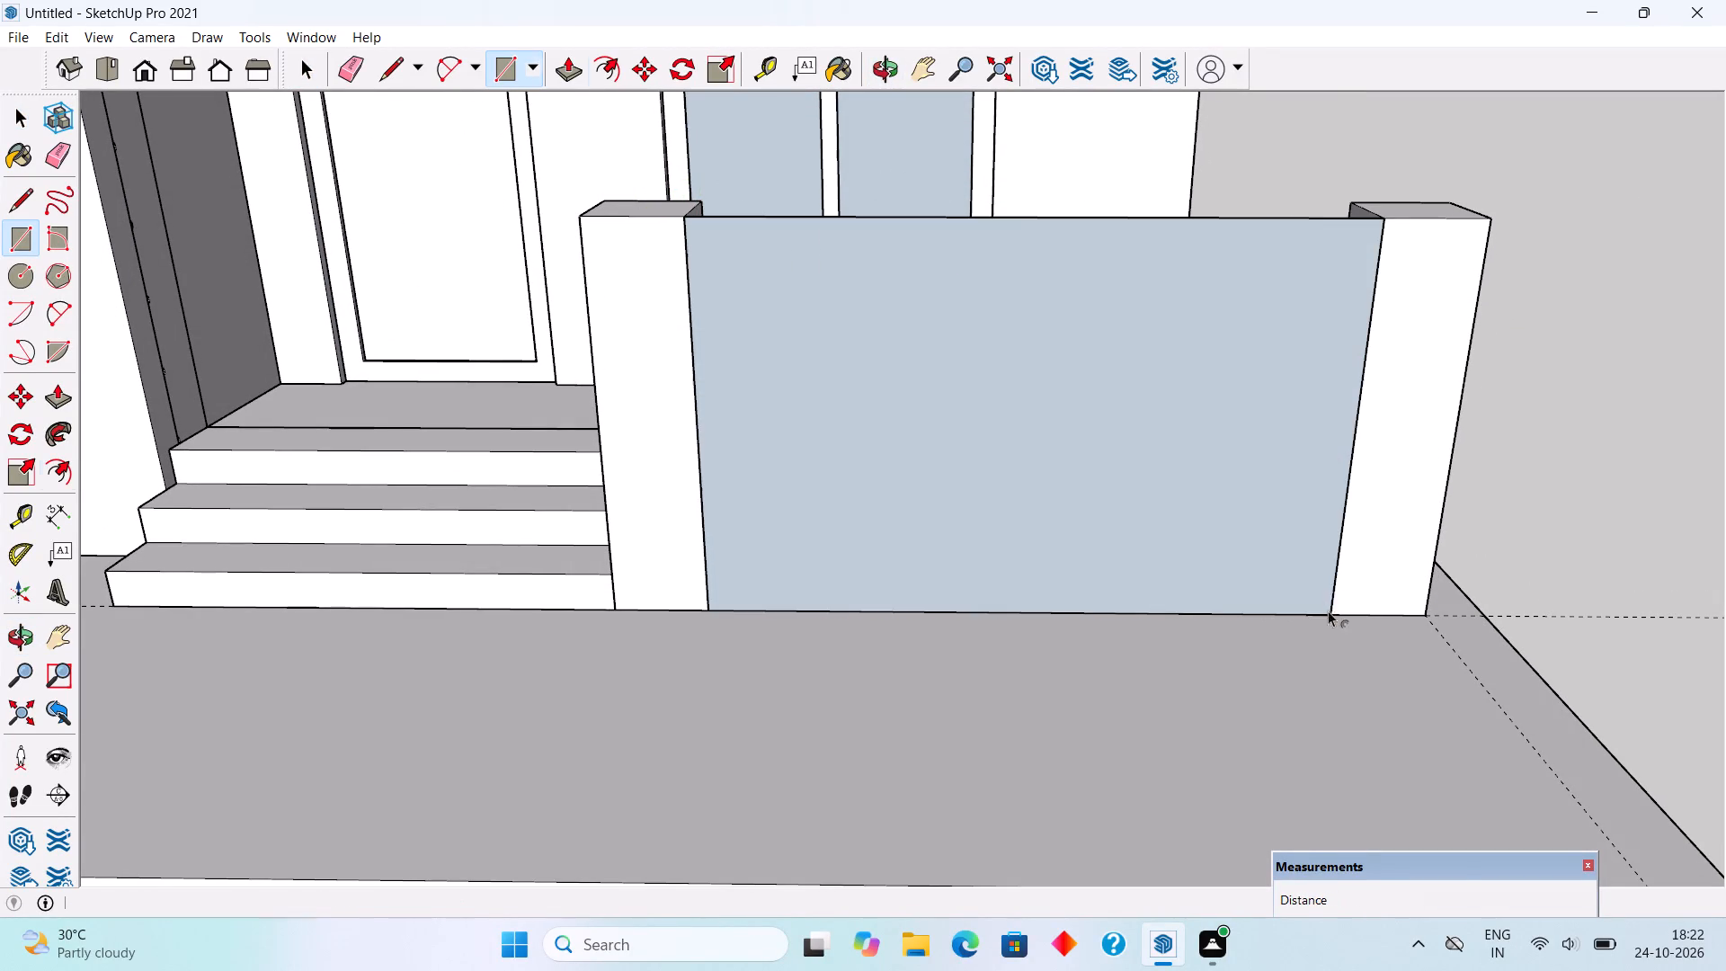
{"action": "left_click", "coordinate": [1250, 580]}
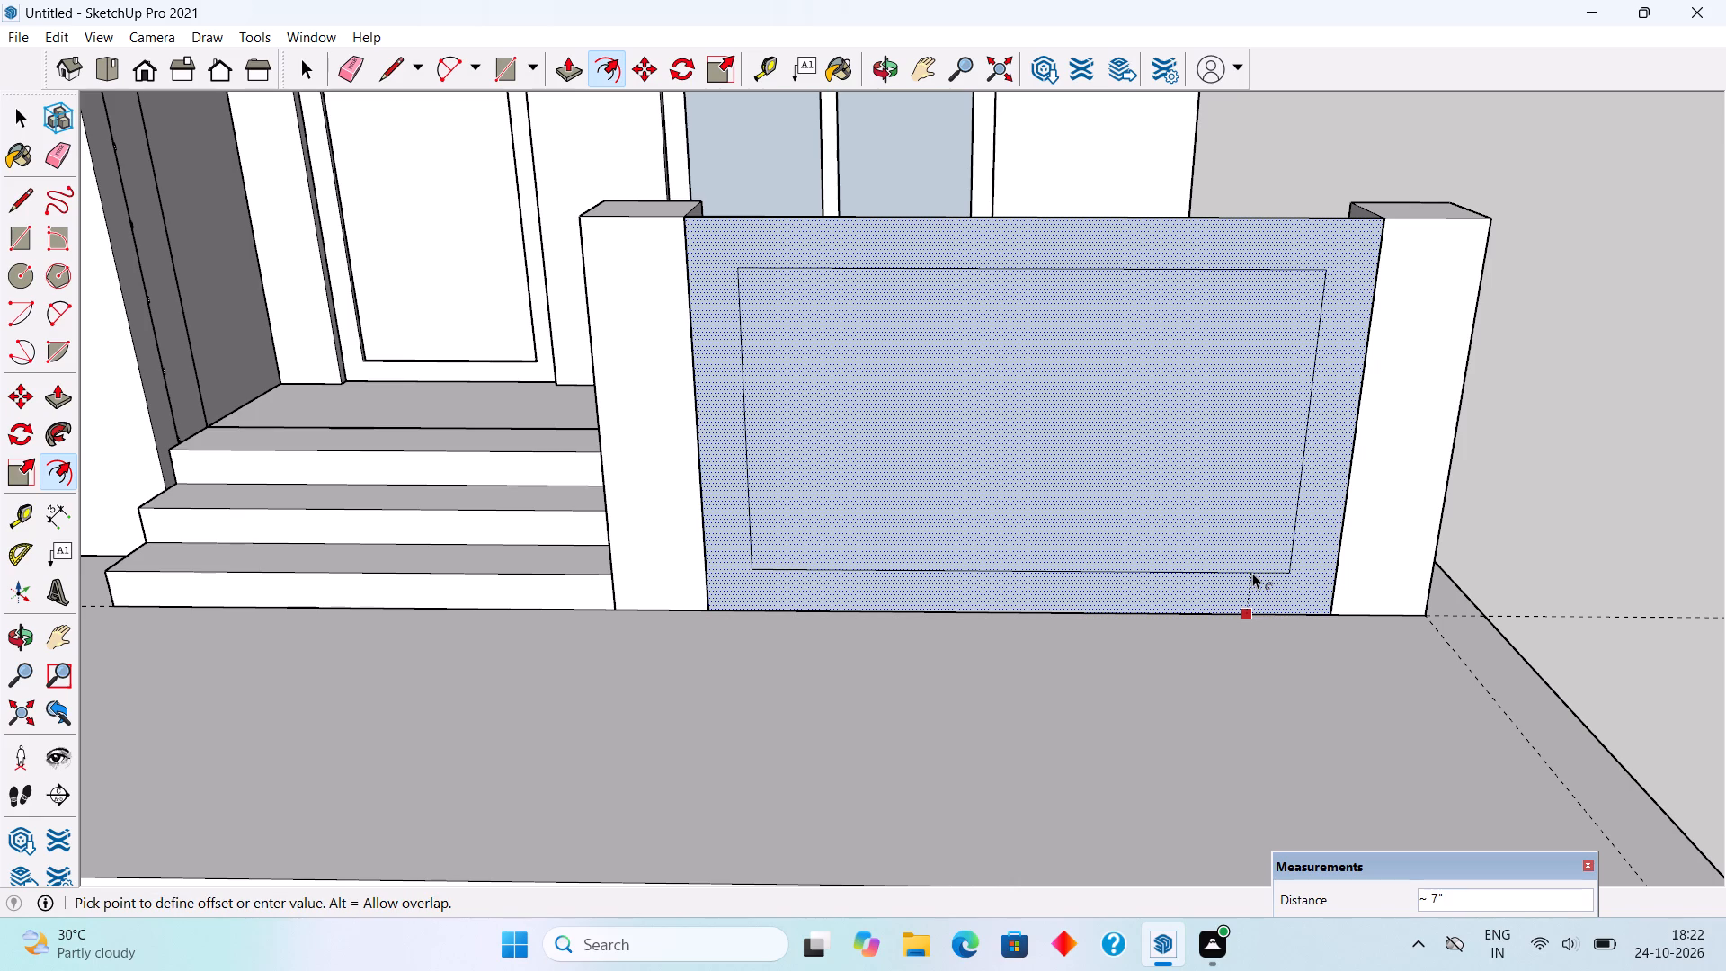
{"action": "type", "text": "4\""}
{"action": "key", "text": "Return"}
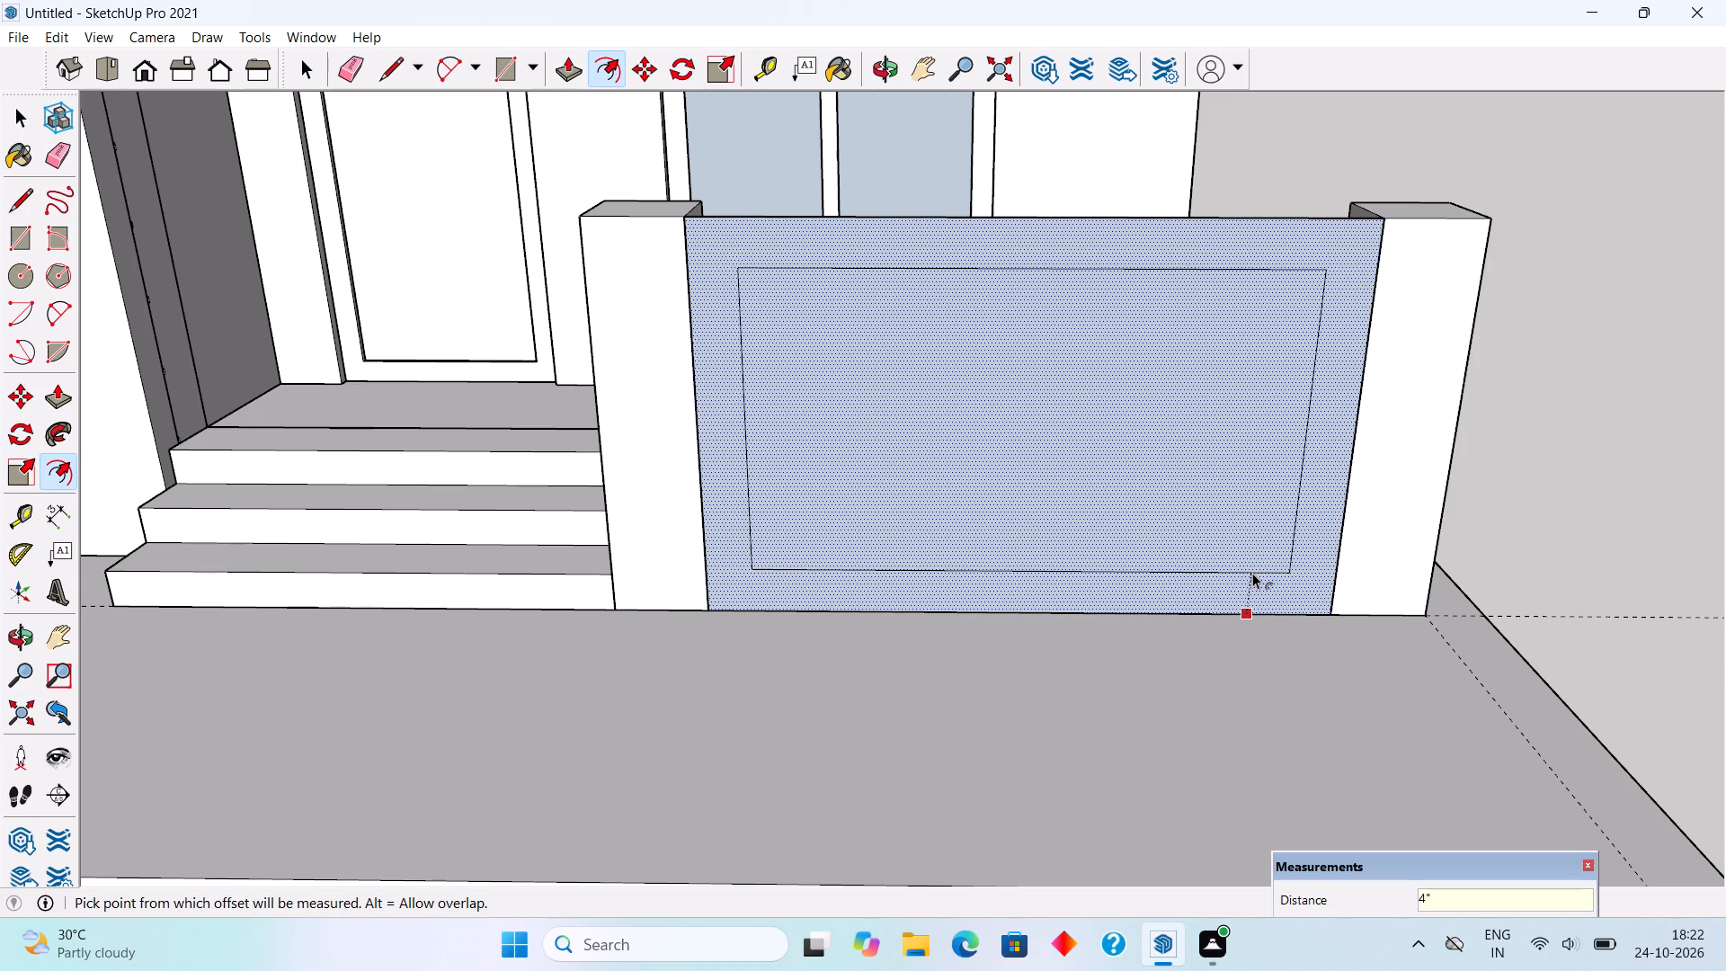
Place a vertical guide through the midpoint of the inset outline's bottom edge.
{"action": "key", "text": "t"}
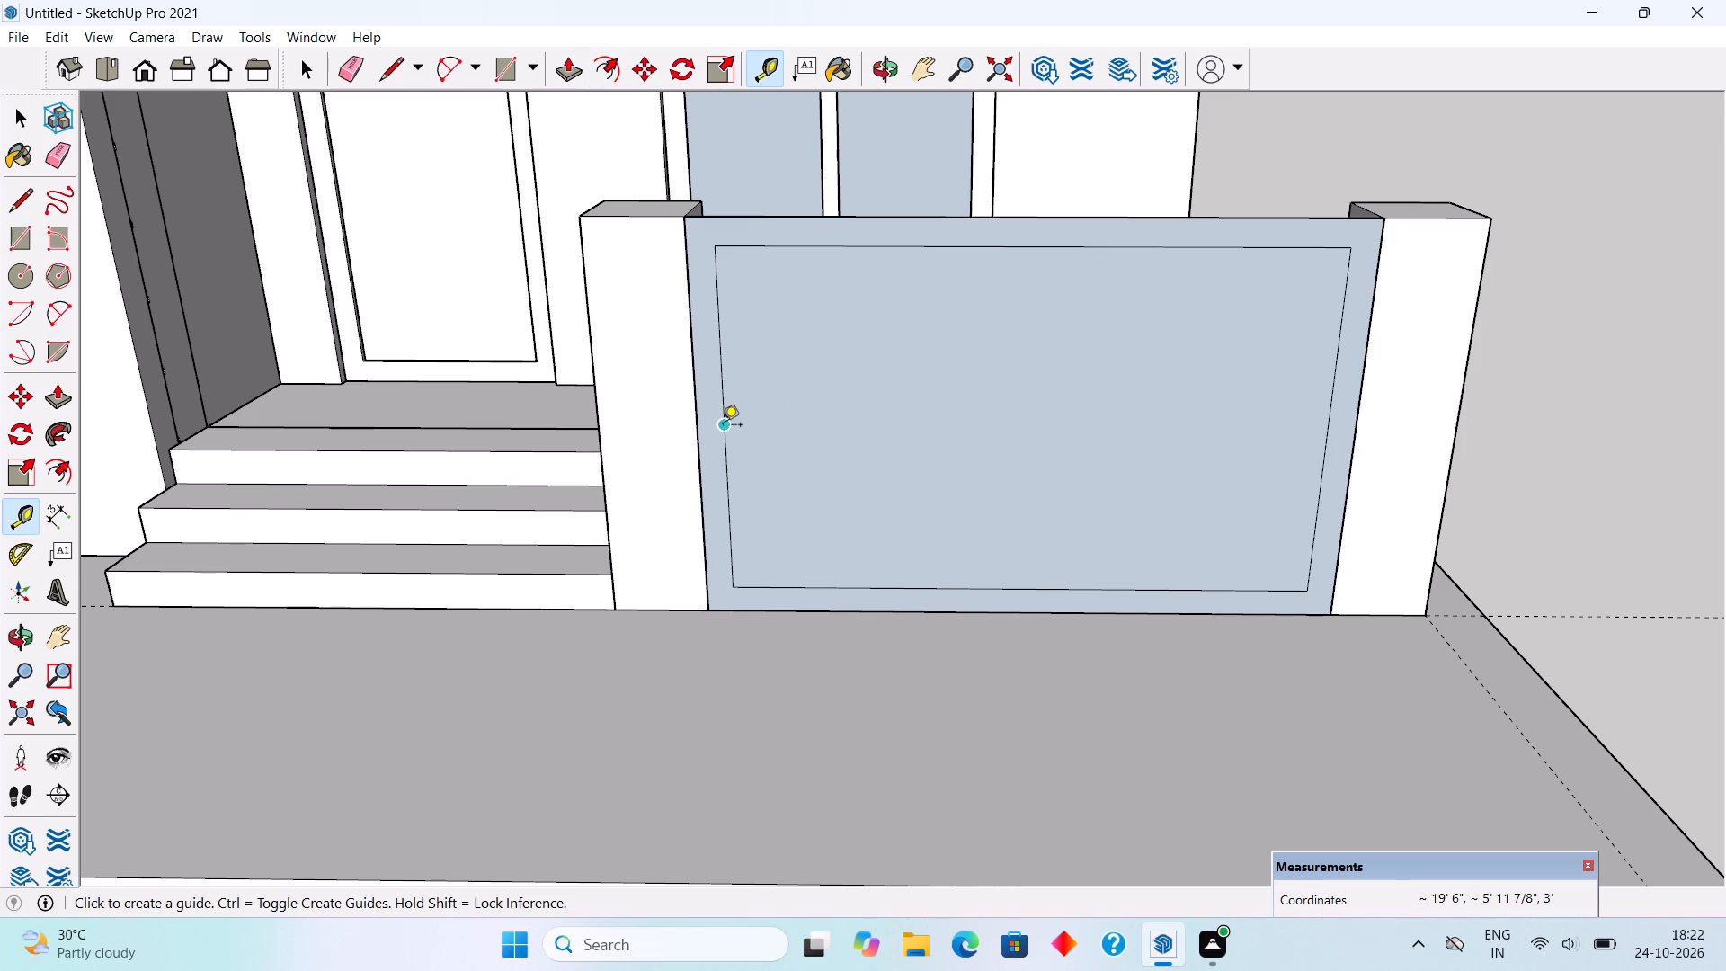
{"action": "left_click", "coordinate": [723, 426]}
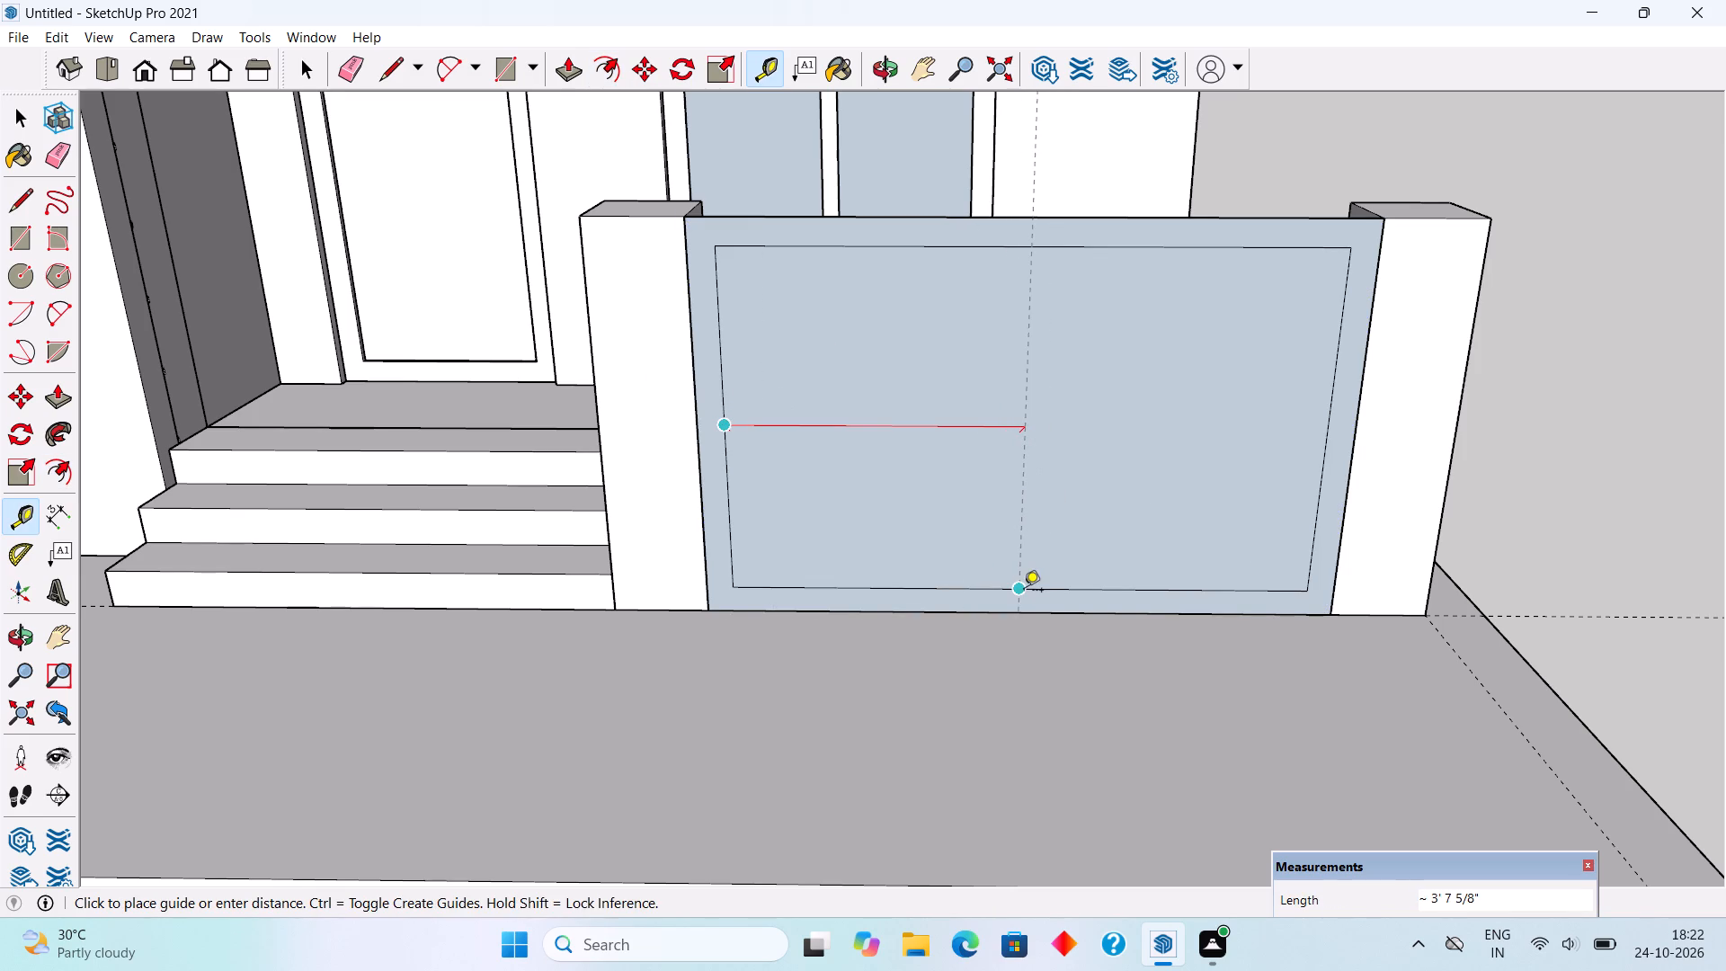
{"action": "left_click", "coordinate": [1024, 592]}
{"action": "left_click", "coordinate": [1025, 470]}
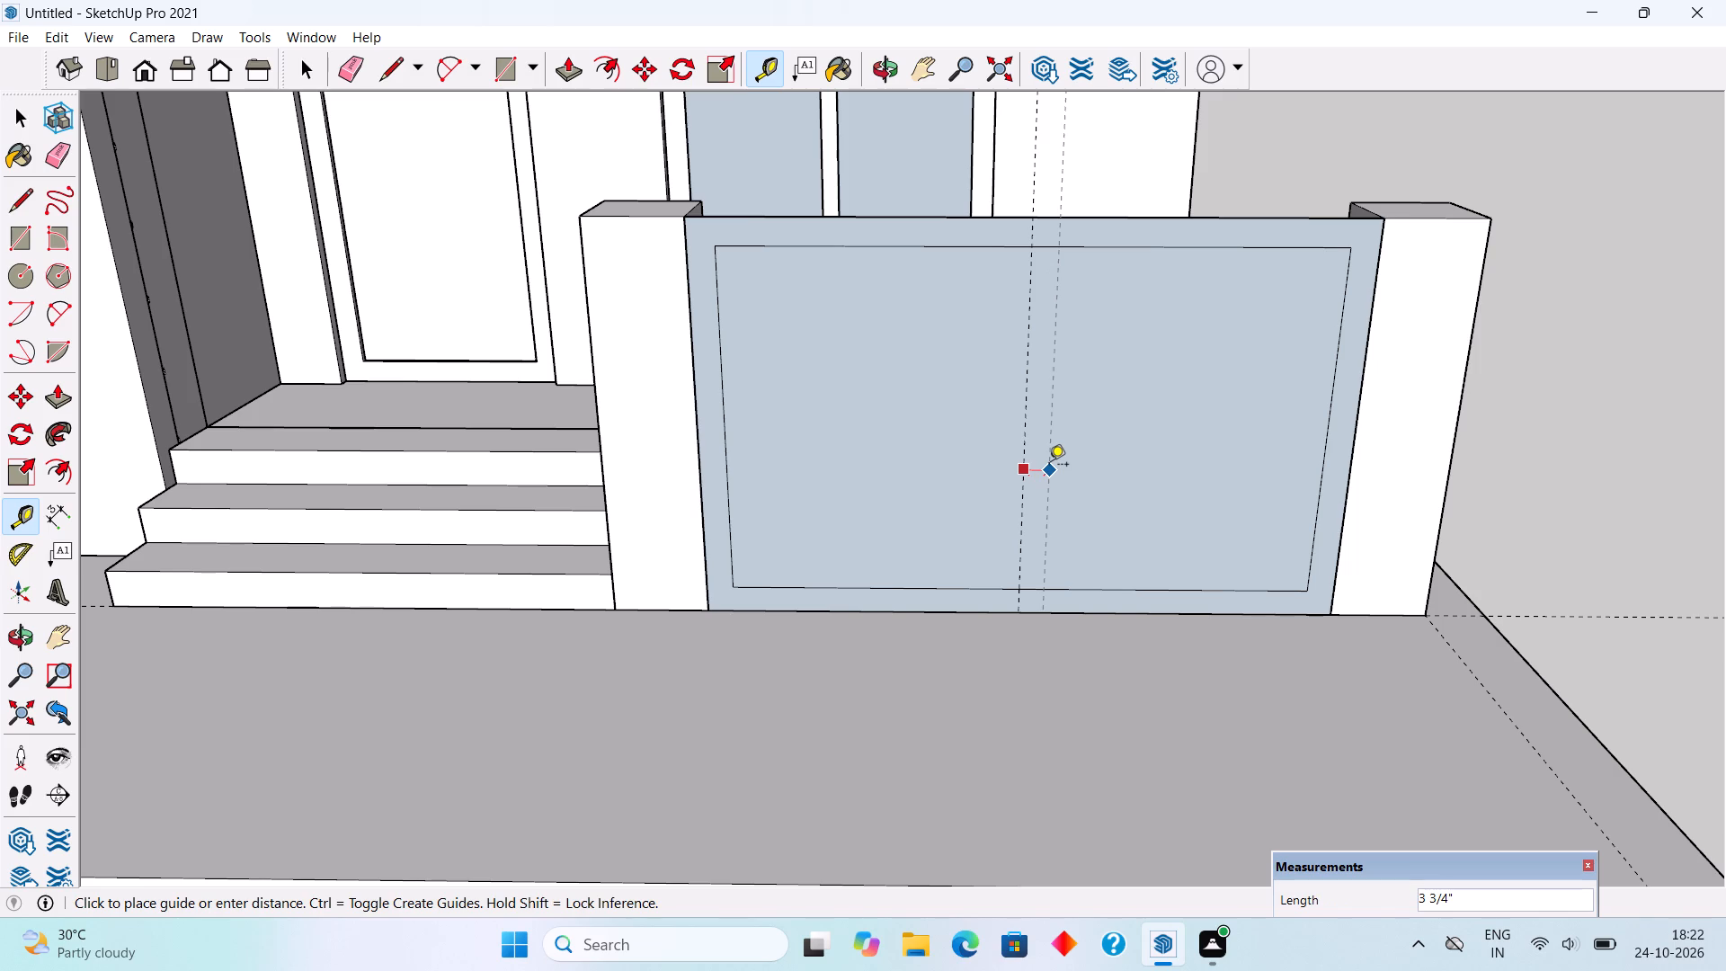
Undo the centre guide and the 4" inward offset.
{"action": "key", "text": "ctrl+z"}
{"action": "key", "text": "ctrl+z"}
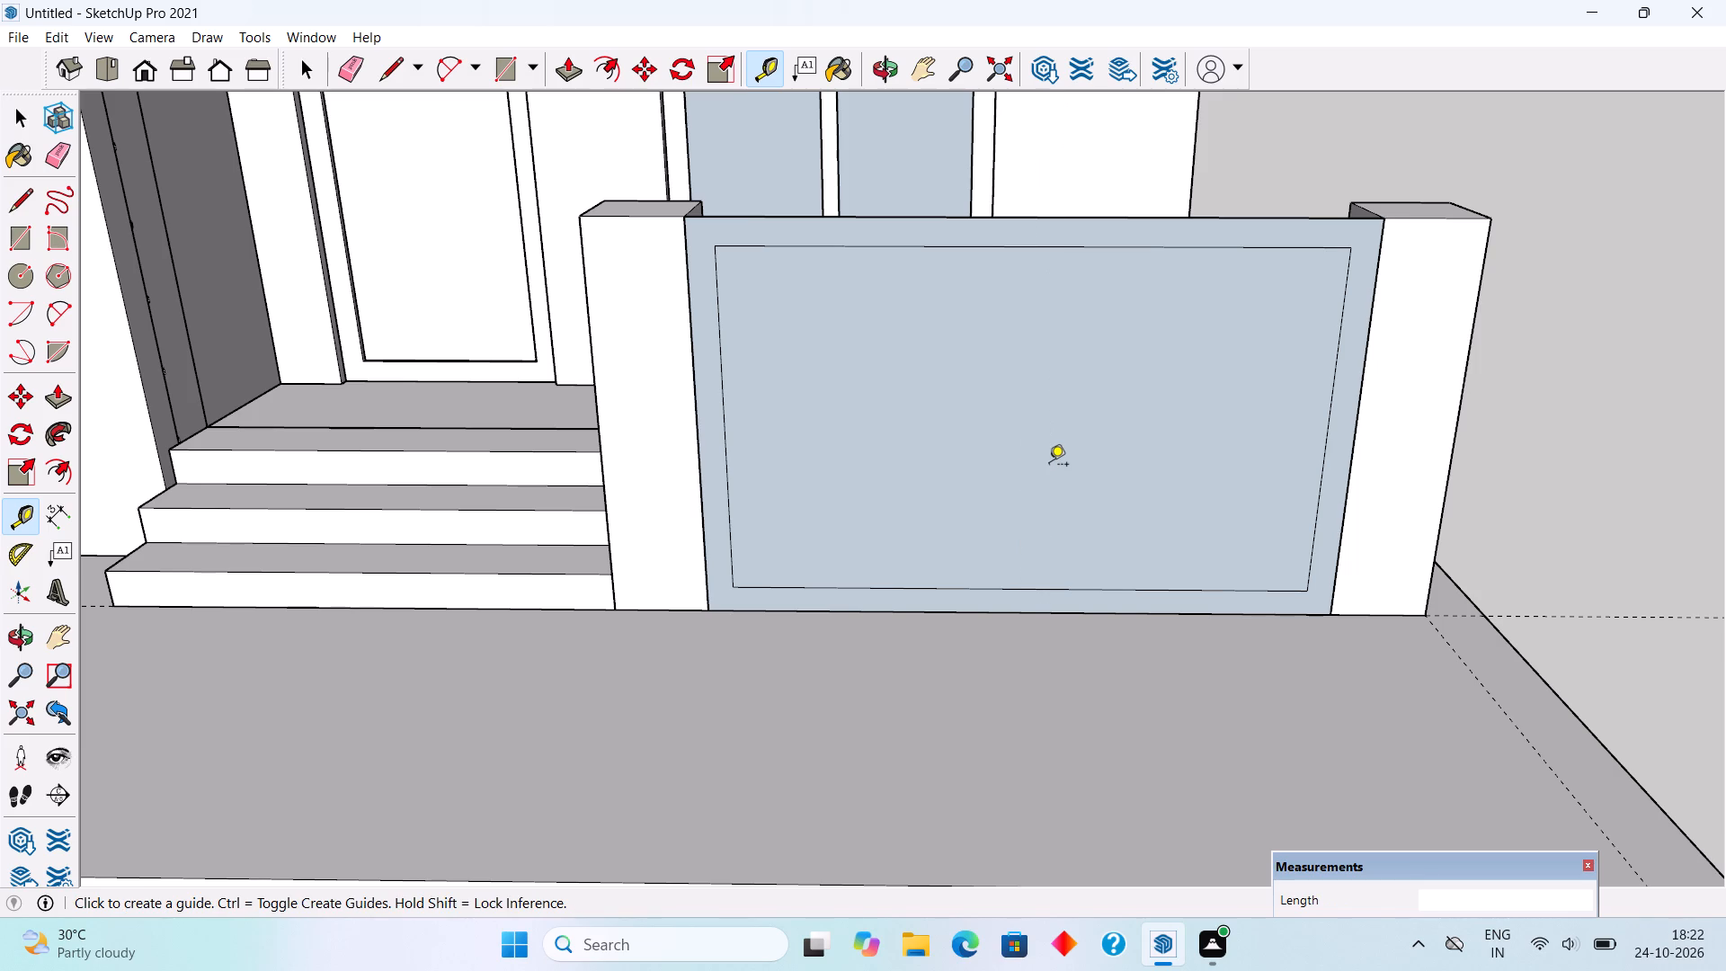
Place a vertical guide through the midpoint of the panel's bottom edge, parallel to its side edge.
{"action": "key", "text": "t"}
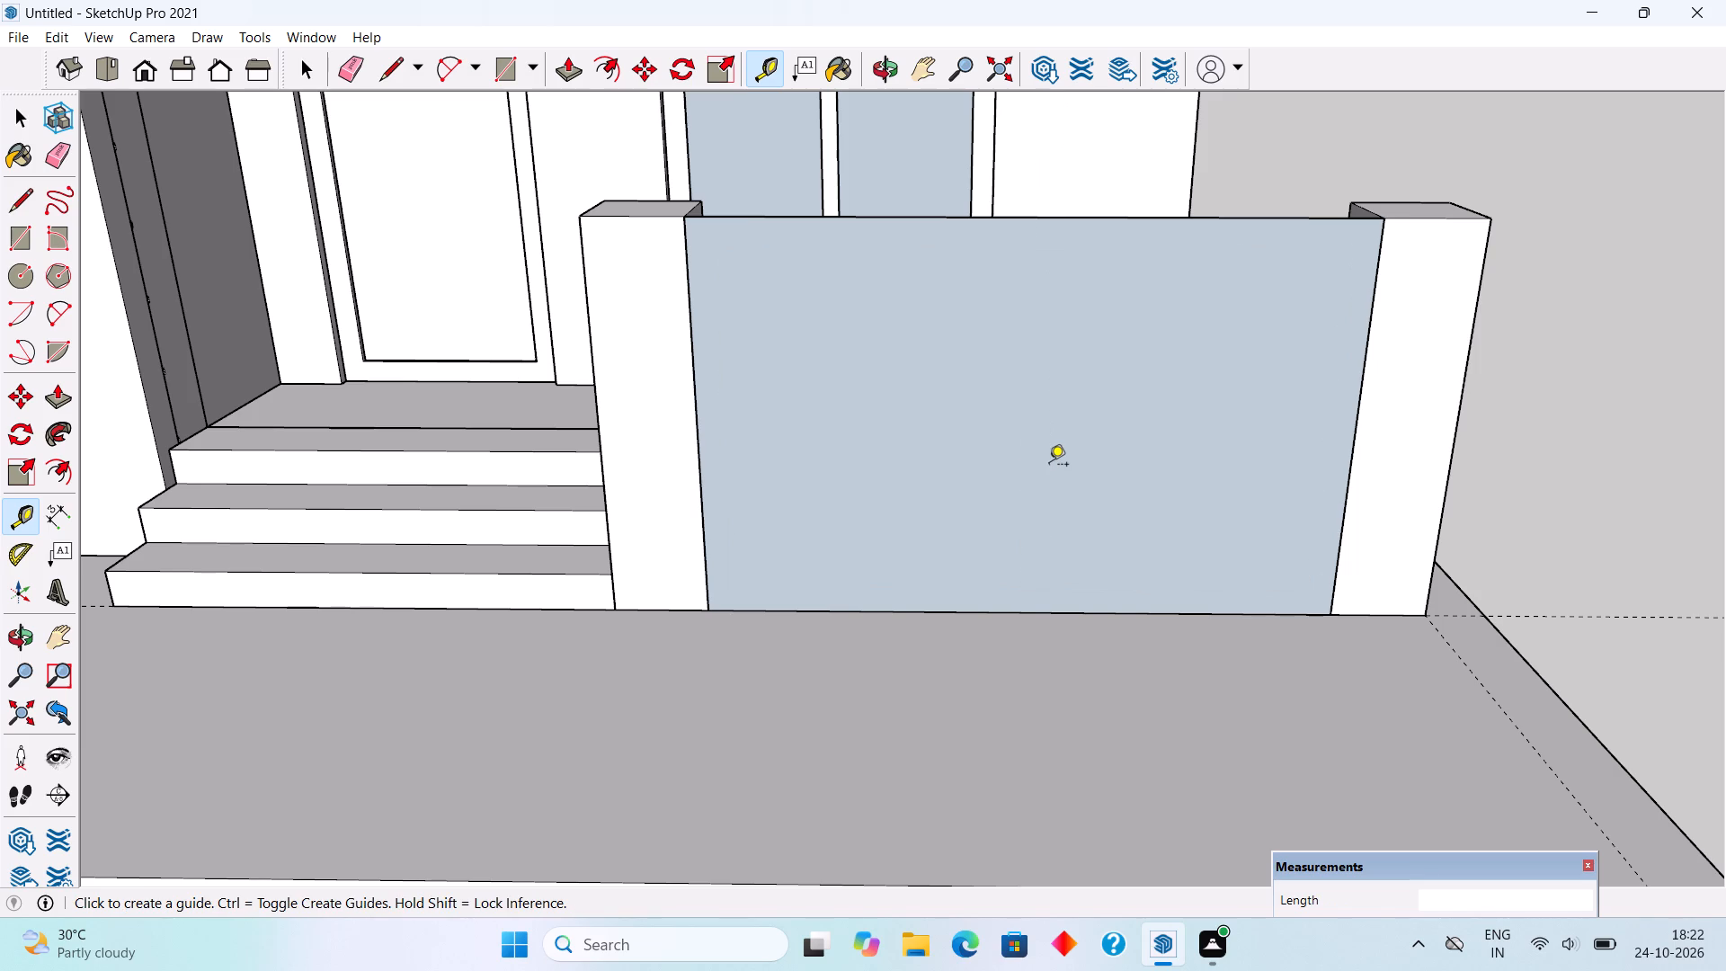
{"action": "left_click", "coordinate": [1357, 468]}
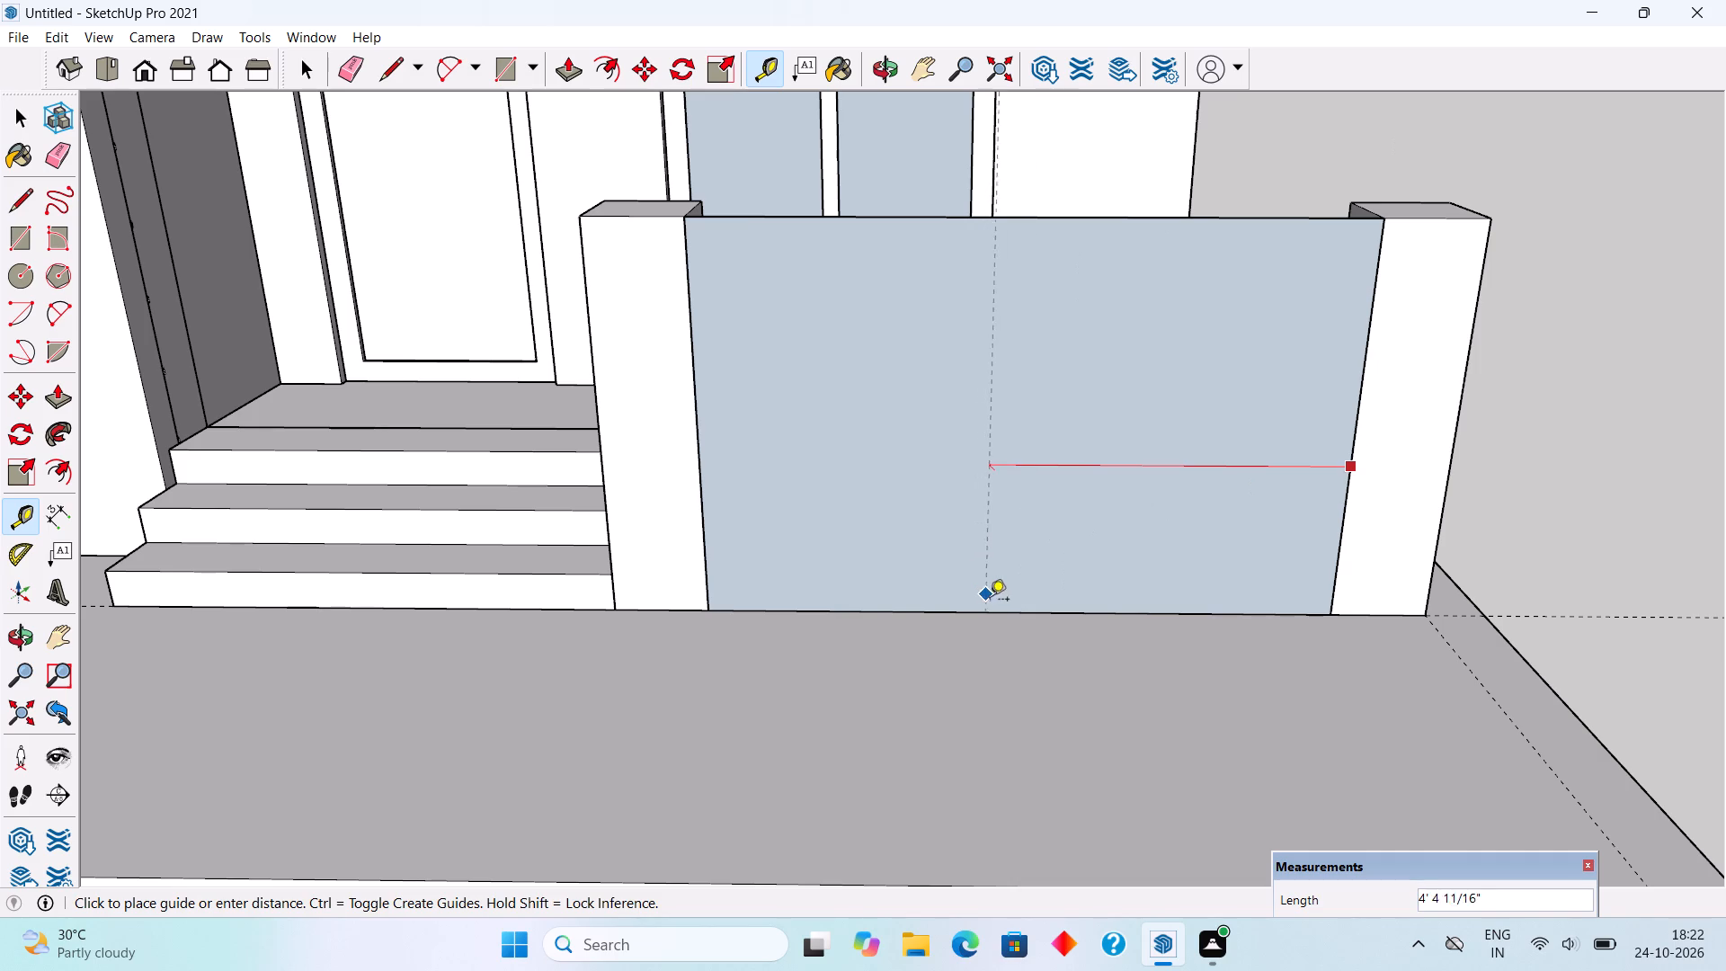
{"action": "left_click", "coordinate": [1020, 611]}
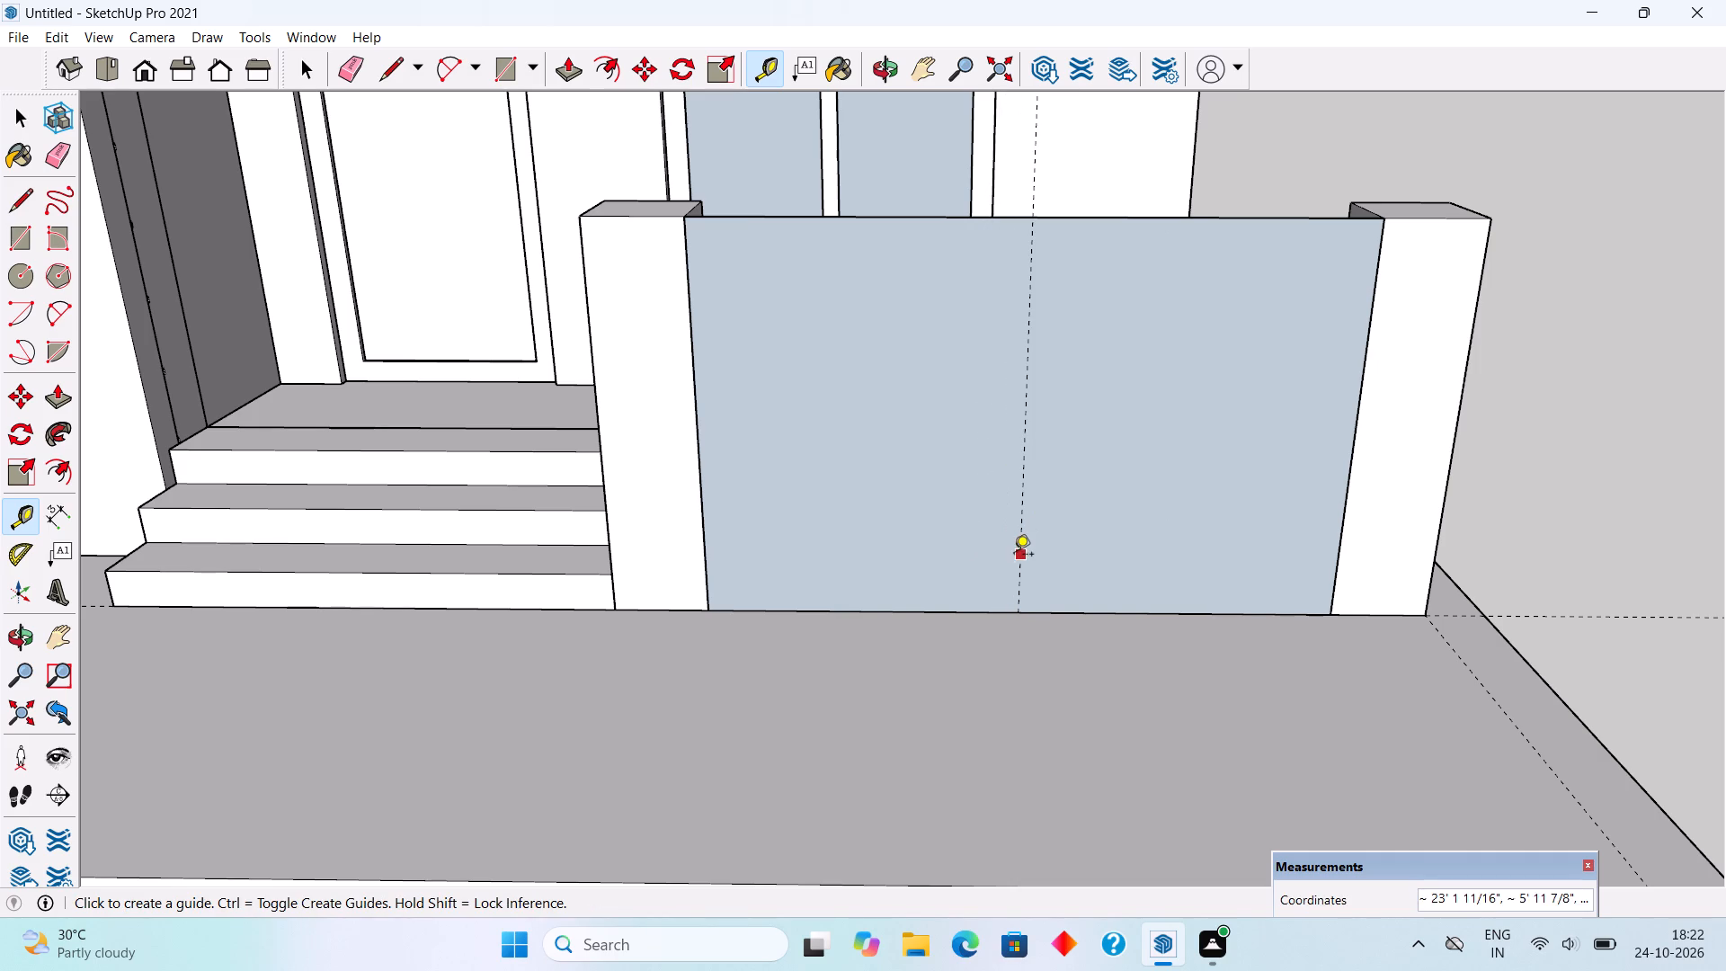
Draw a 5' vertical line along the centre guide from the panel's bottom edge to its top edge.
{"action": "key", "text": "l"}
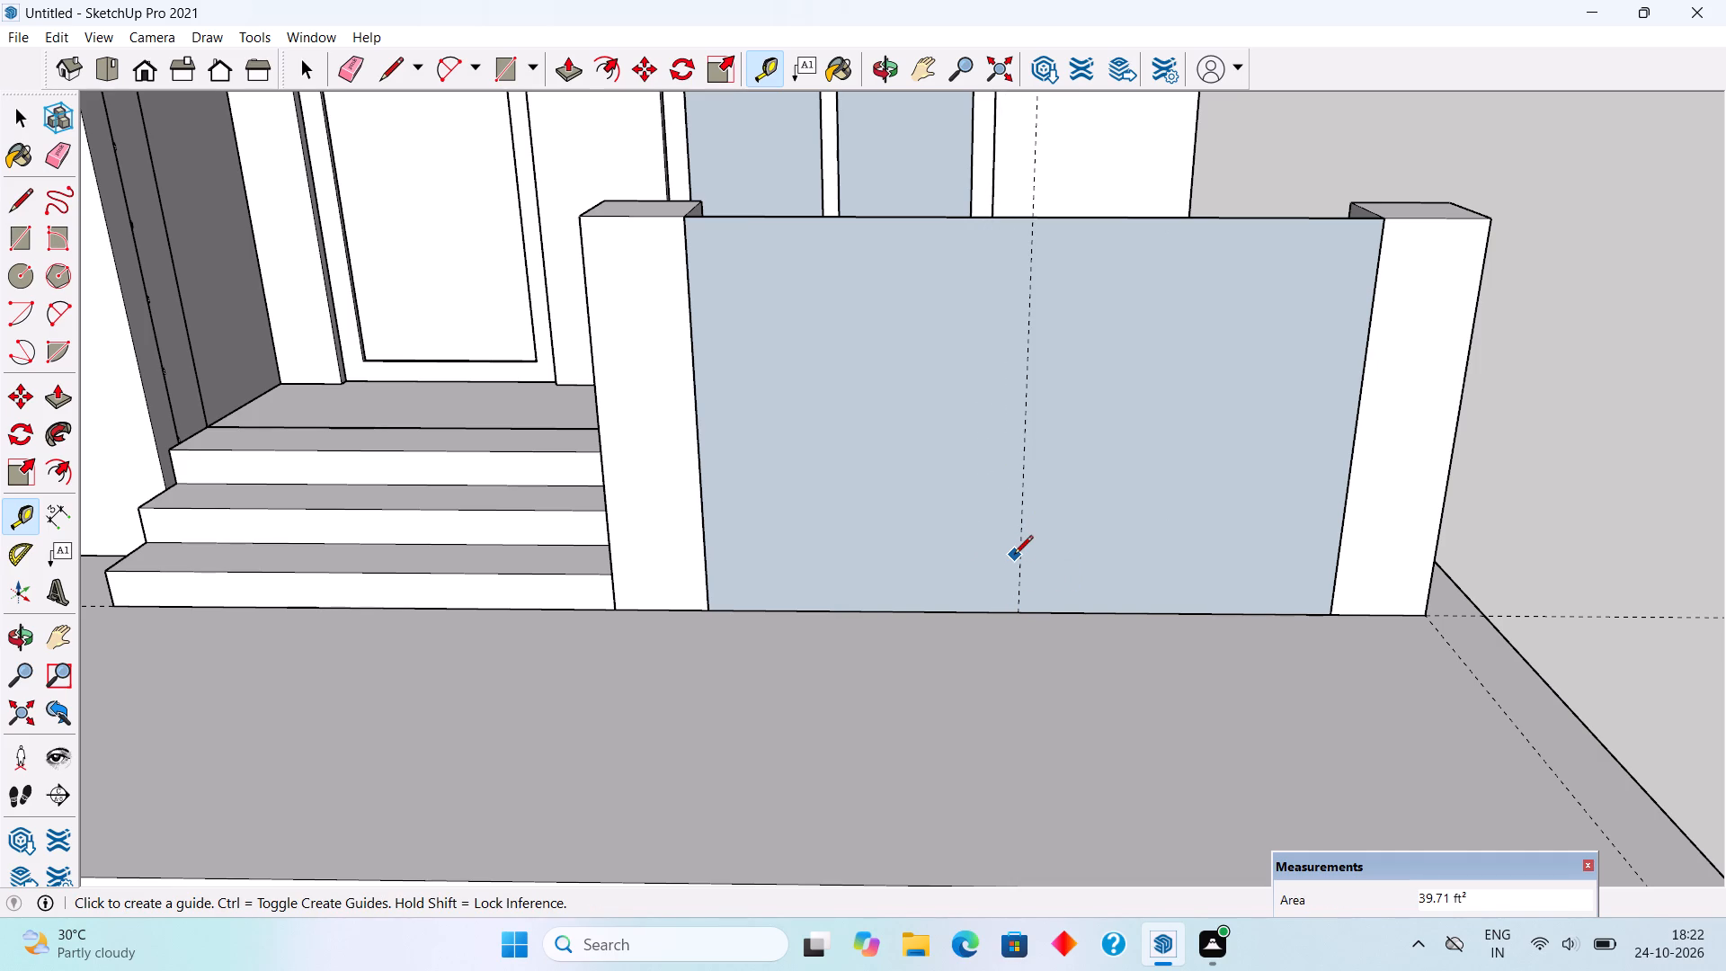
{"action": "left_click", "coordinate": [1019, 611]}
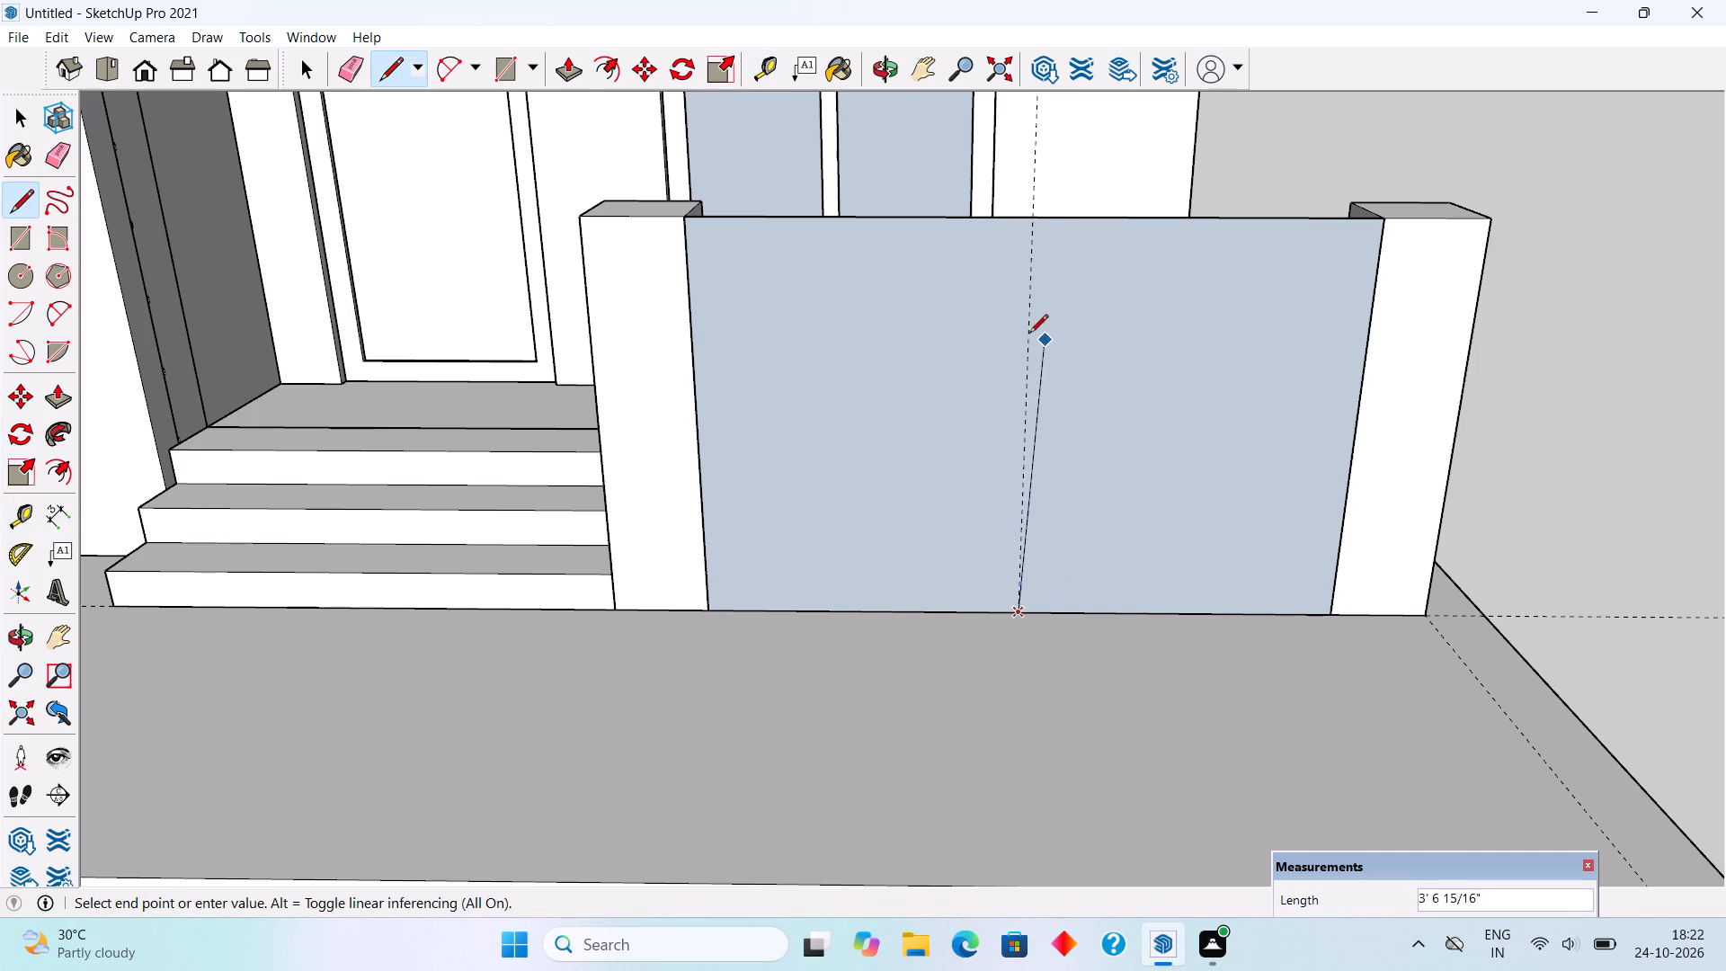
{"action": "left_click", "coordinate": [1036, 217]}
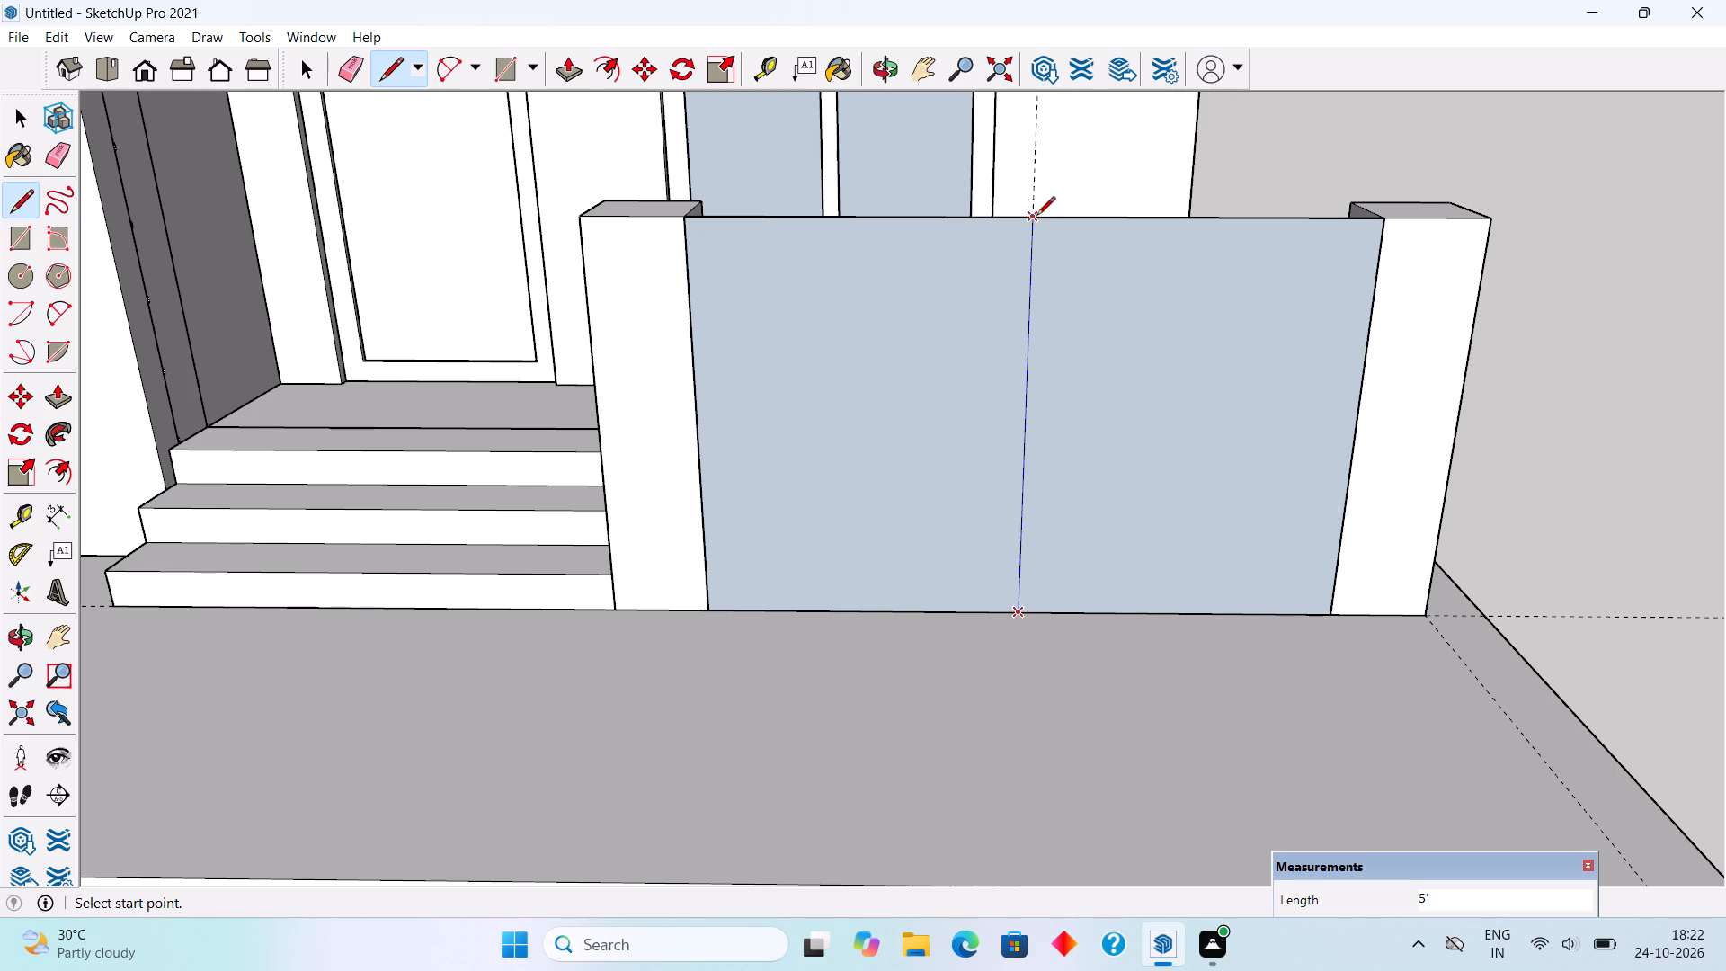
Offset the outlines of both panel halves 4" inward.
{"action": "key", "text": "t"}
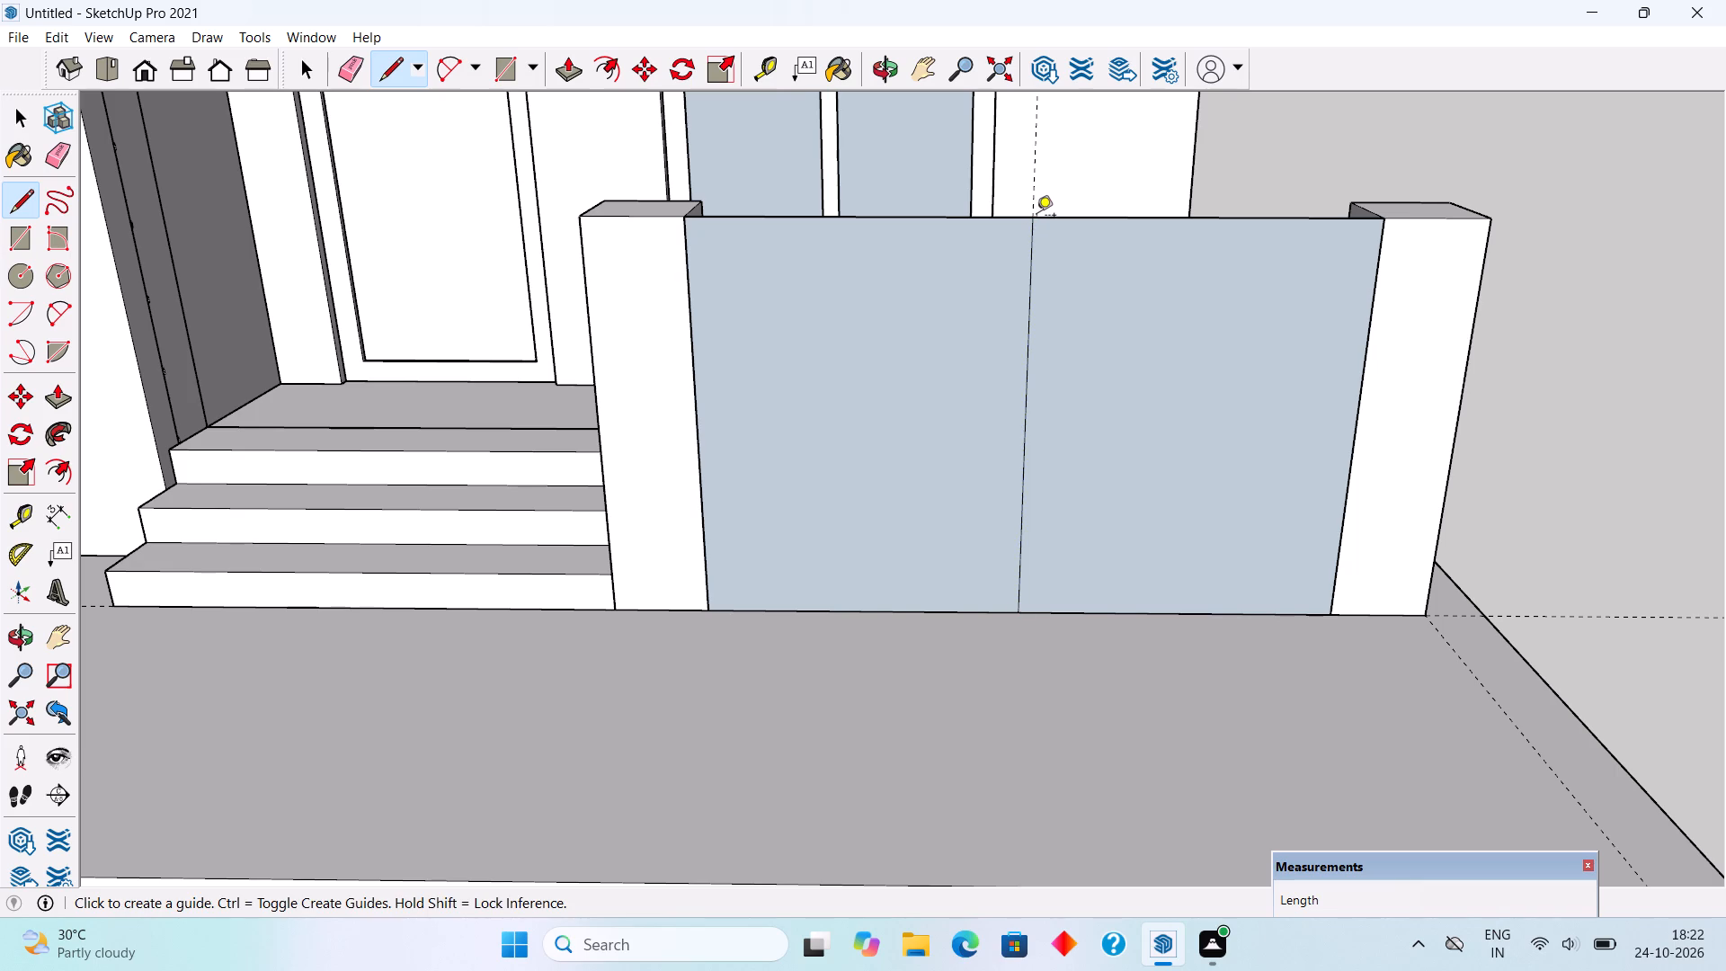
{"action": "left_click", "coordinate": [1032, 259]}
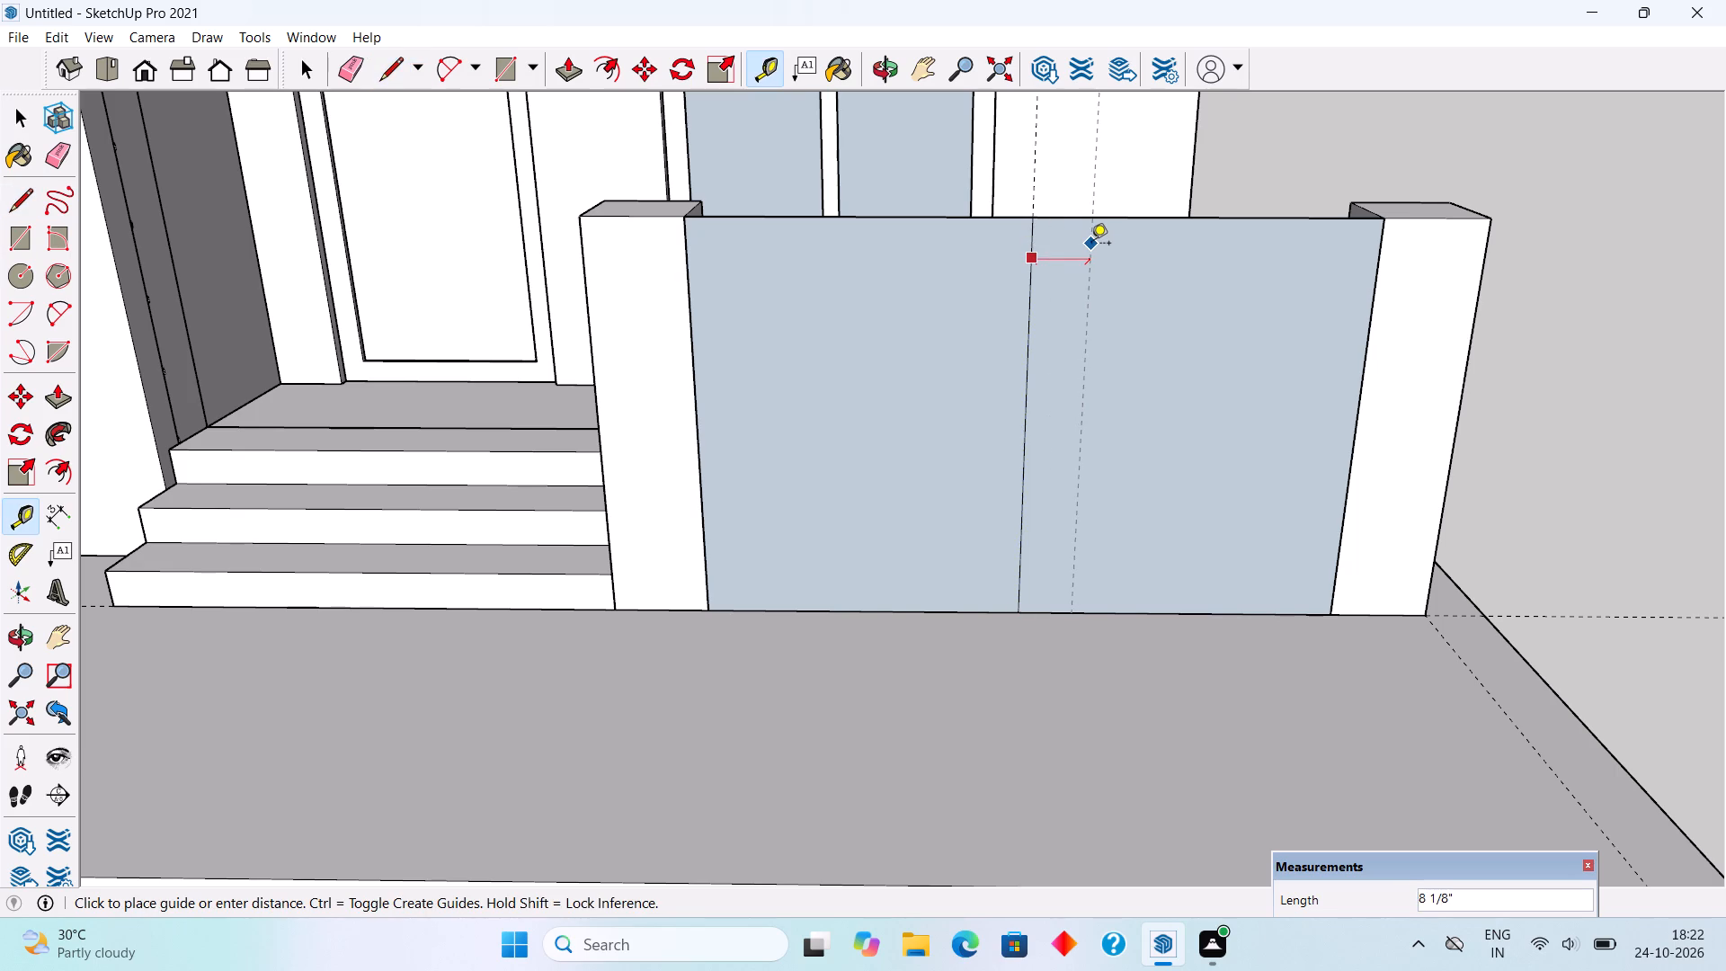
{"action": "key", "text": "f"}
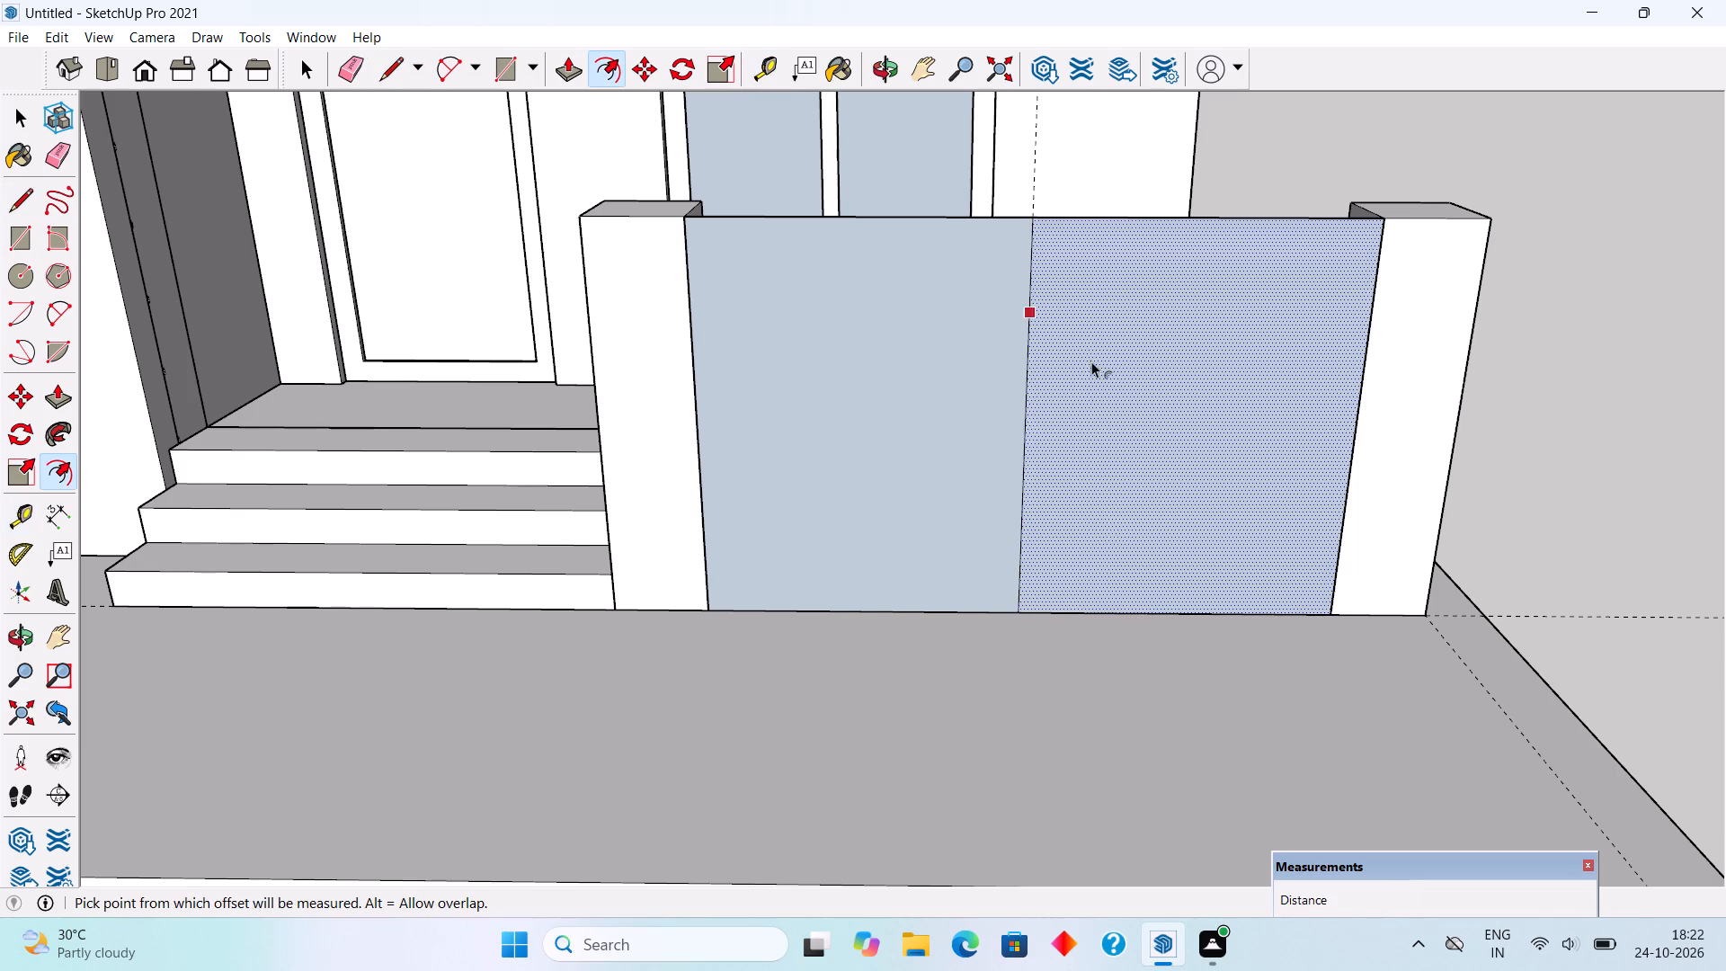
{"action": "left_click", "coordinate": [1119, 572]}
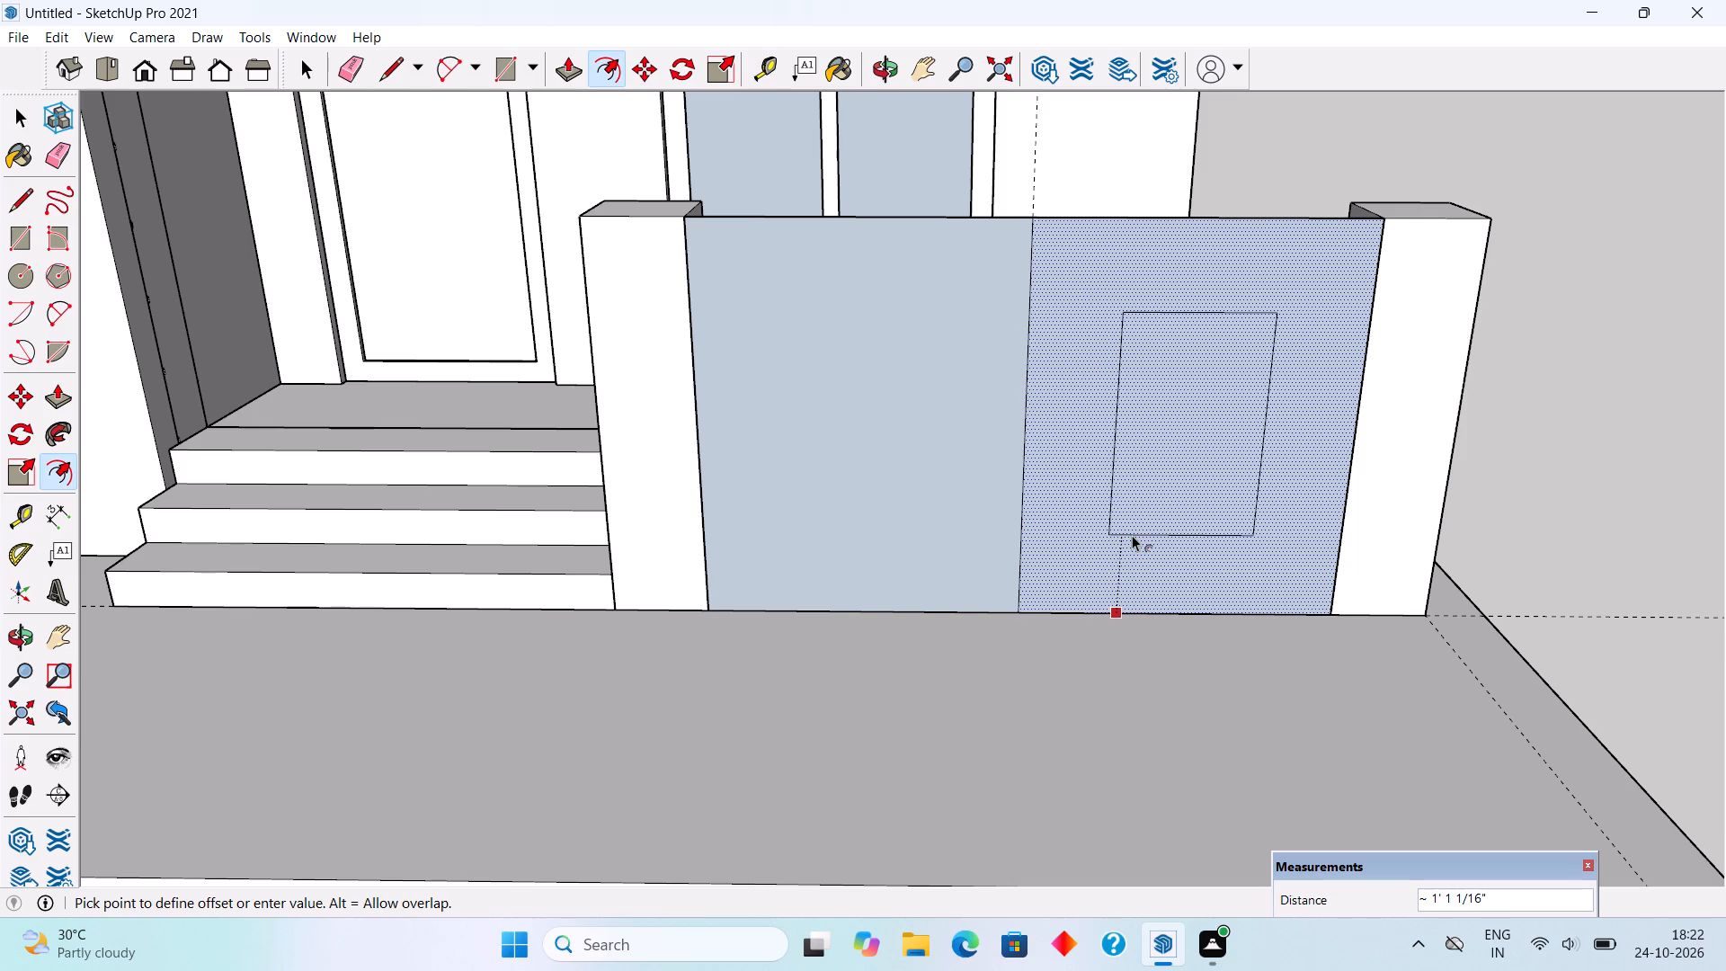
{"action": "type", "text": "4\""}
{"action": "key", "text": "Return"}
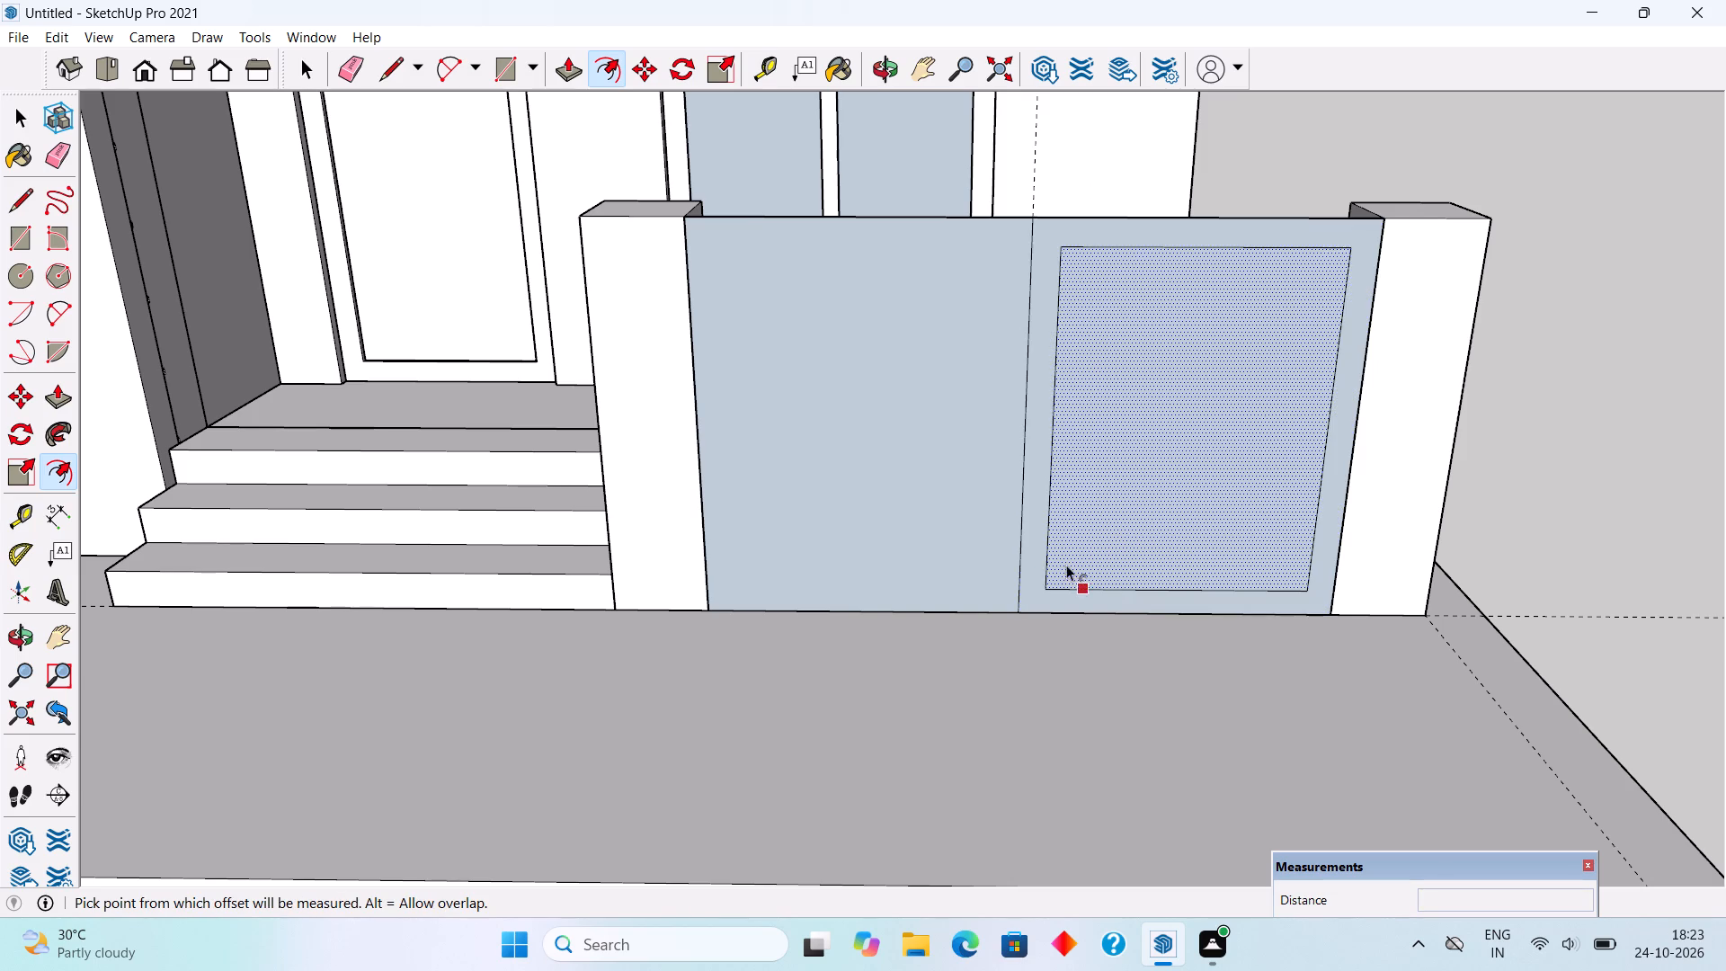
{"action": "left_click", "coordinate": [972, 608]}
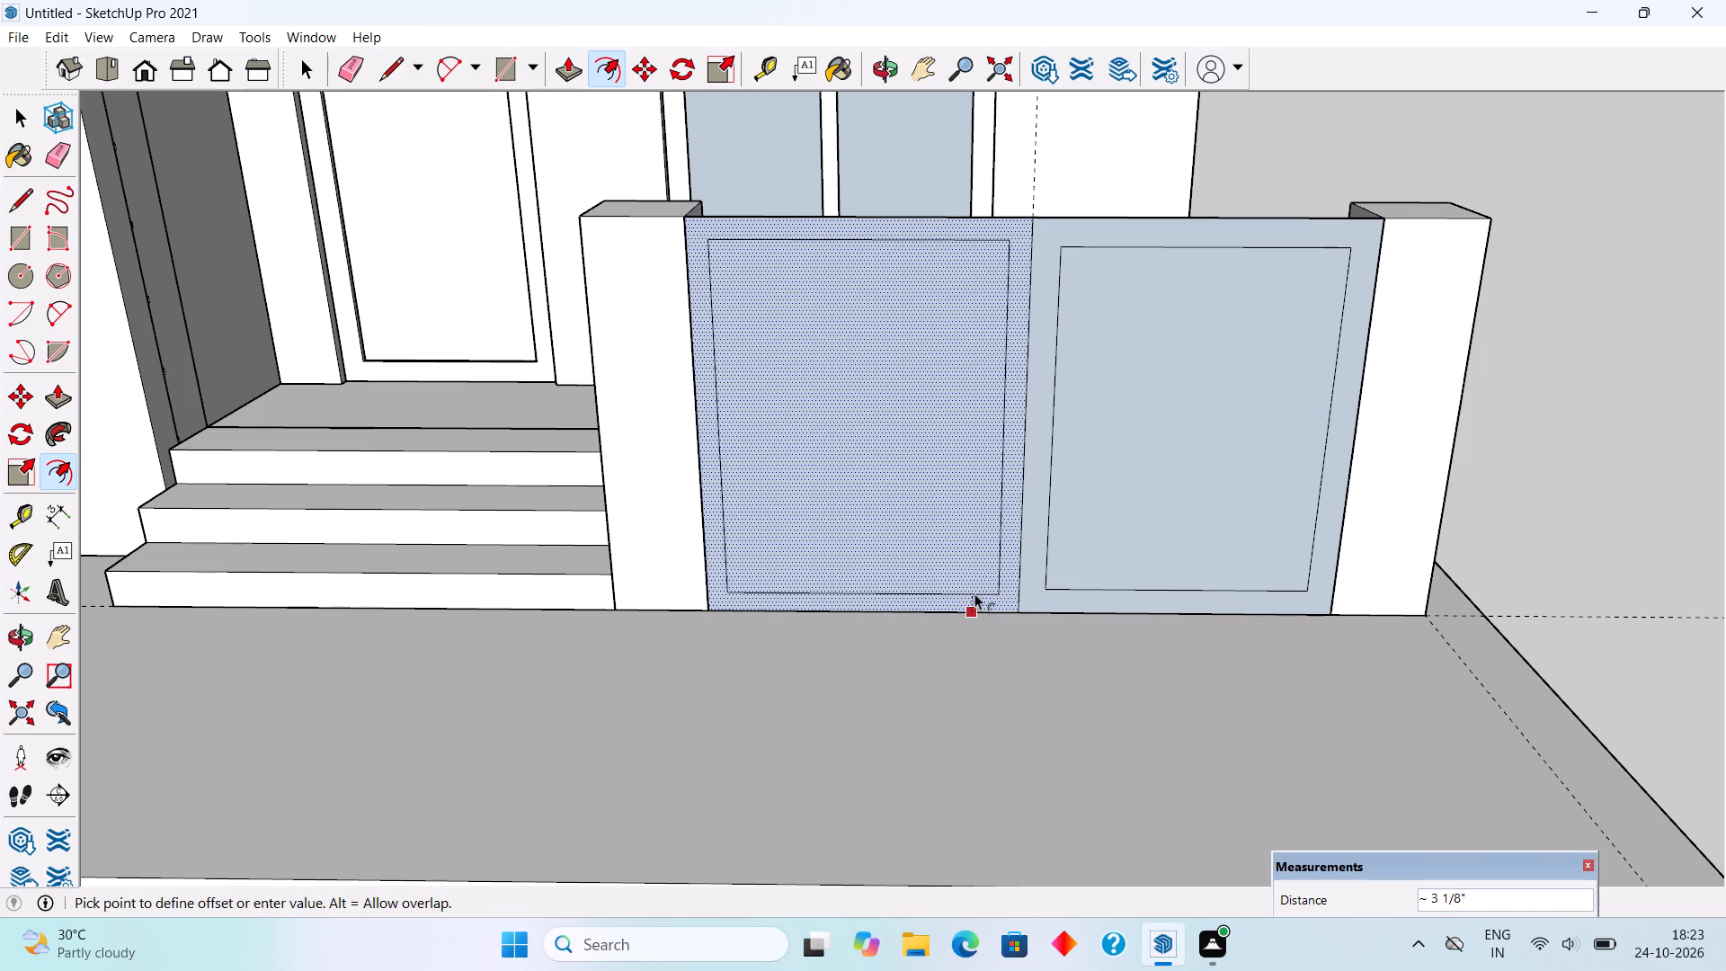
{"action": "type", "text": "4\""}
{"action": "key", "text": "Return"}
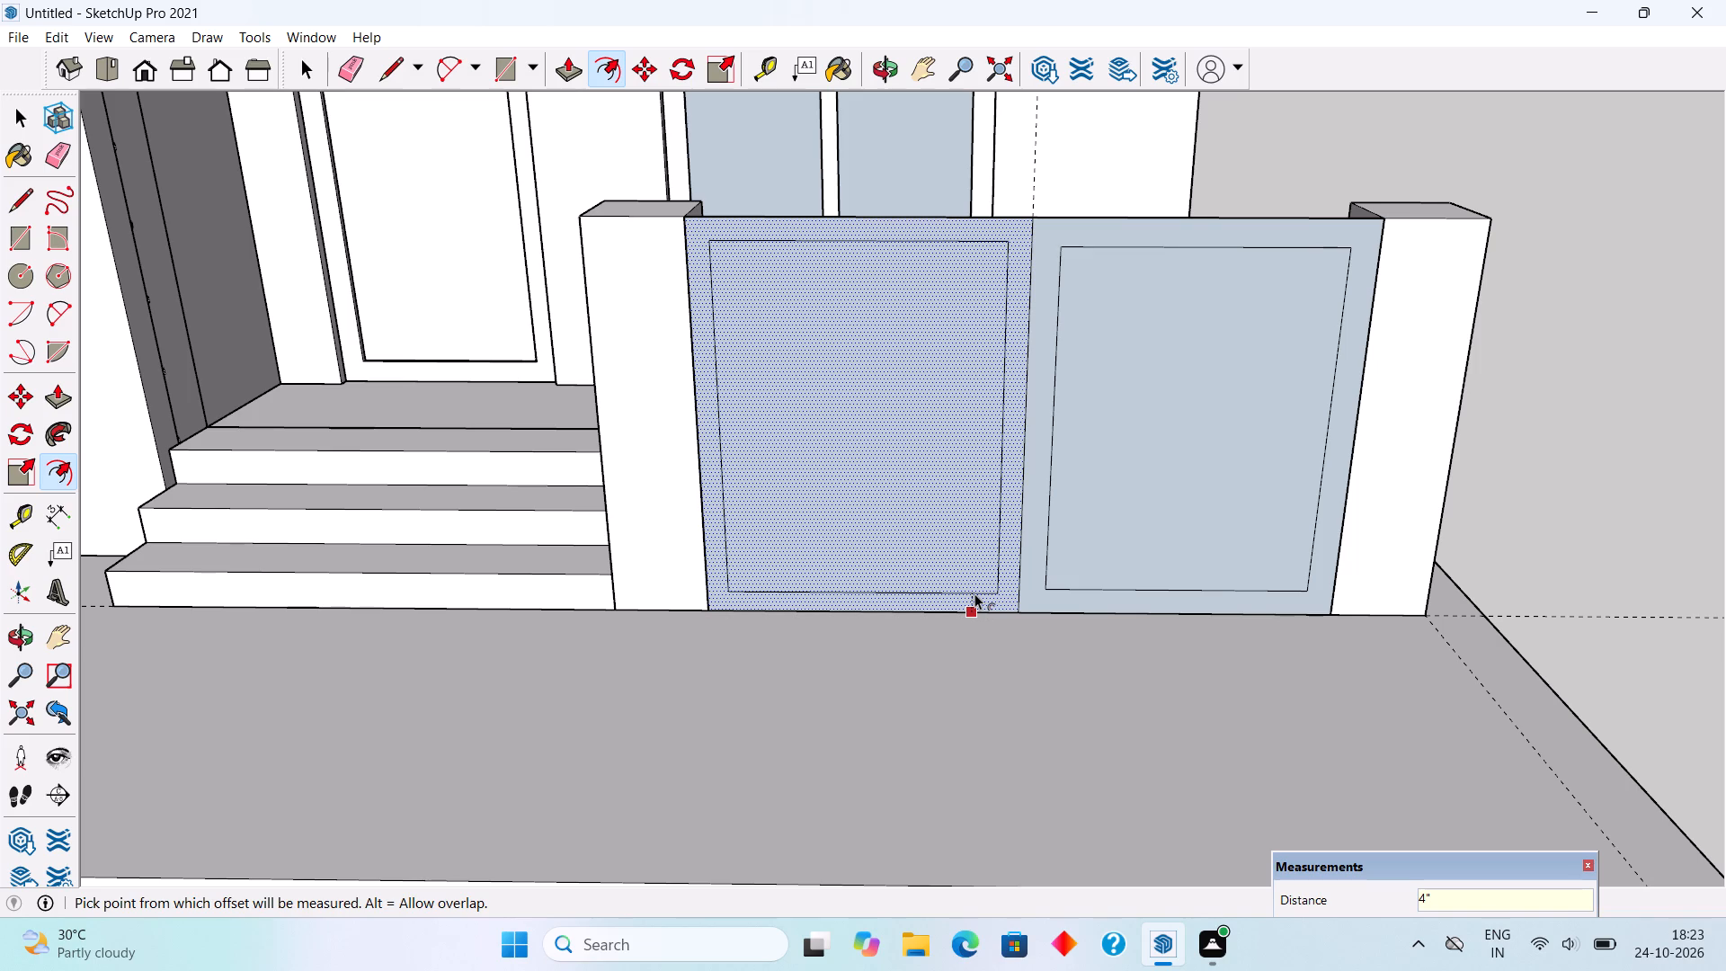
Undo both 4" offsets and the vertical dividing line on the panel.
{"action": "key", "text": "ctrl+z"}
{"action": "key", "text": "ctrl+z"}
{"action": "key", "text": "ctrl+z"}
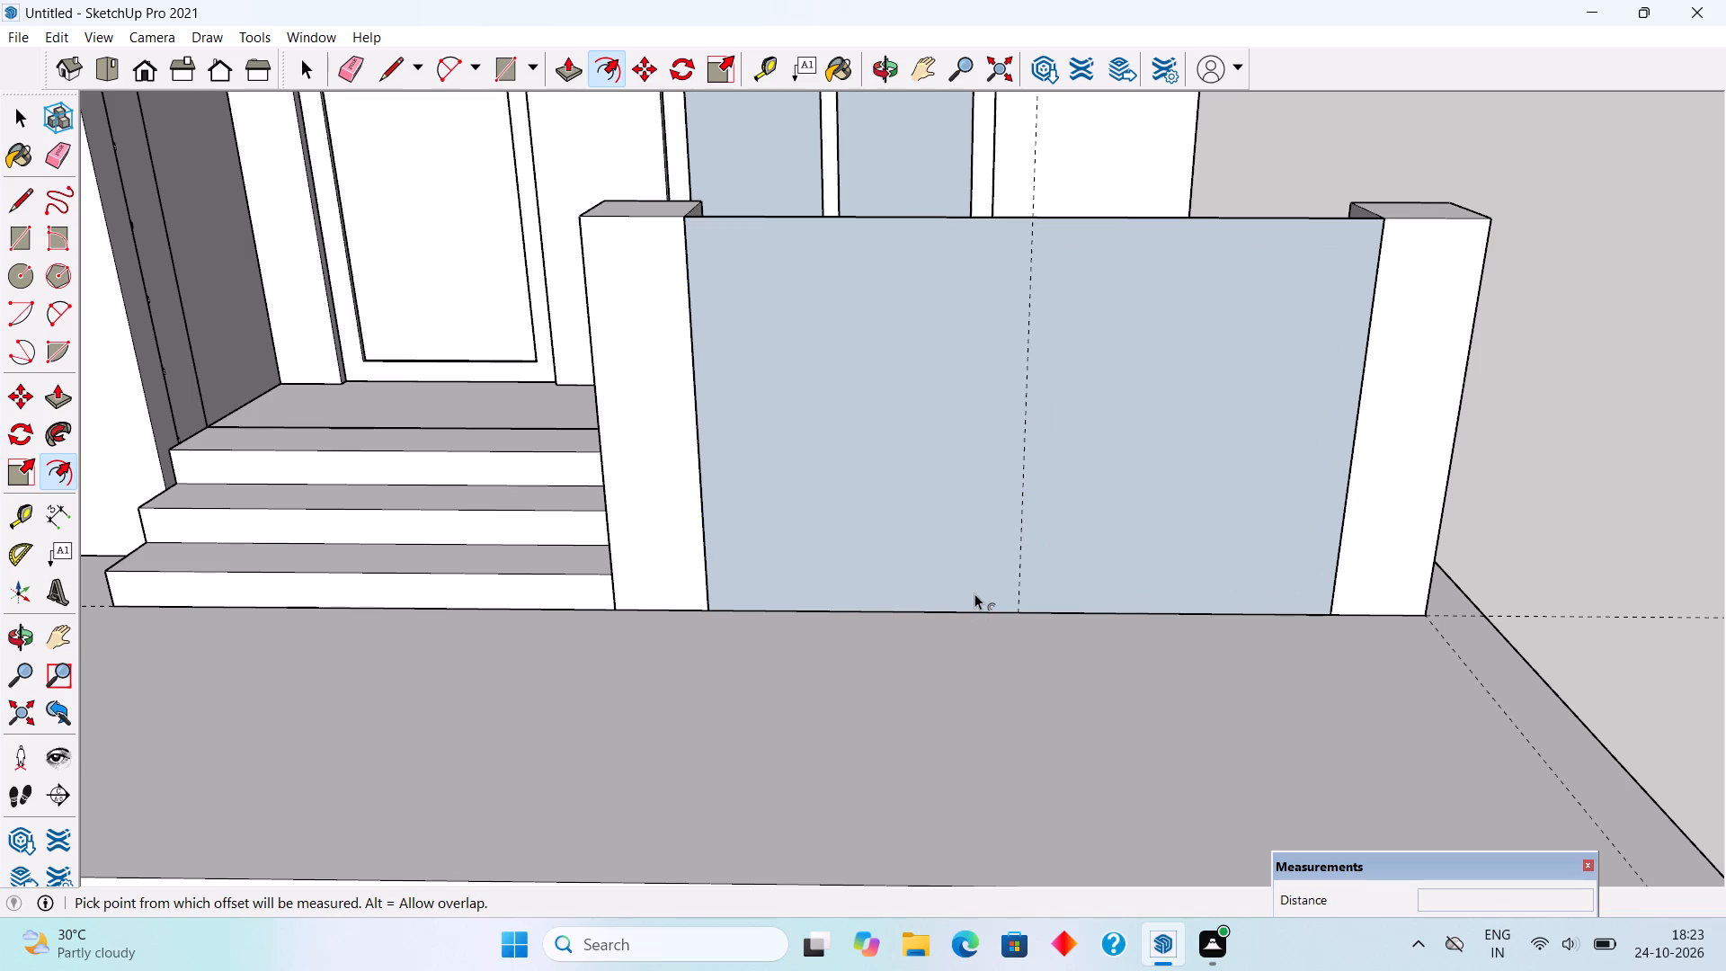
Place a vertical guide .15" from the centre guide, towards the post at the slab's side edge.
{"action": "key", "text": "t"}
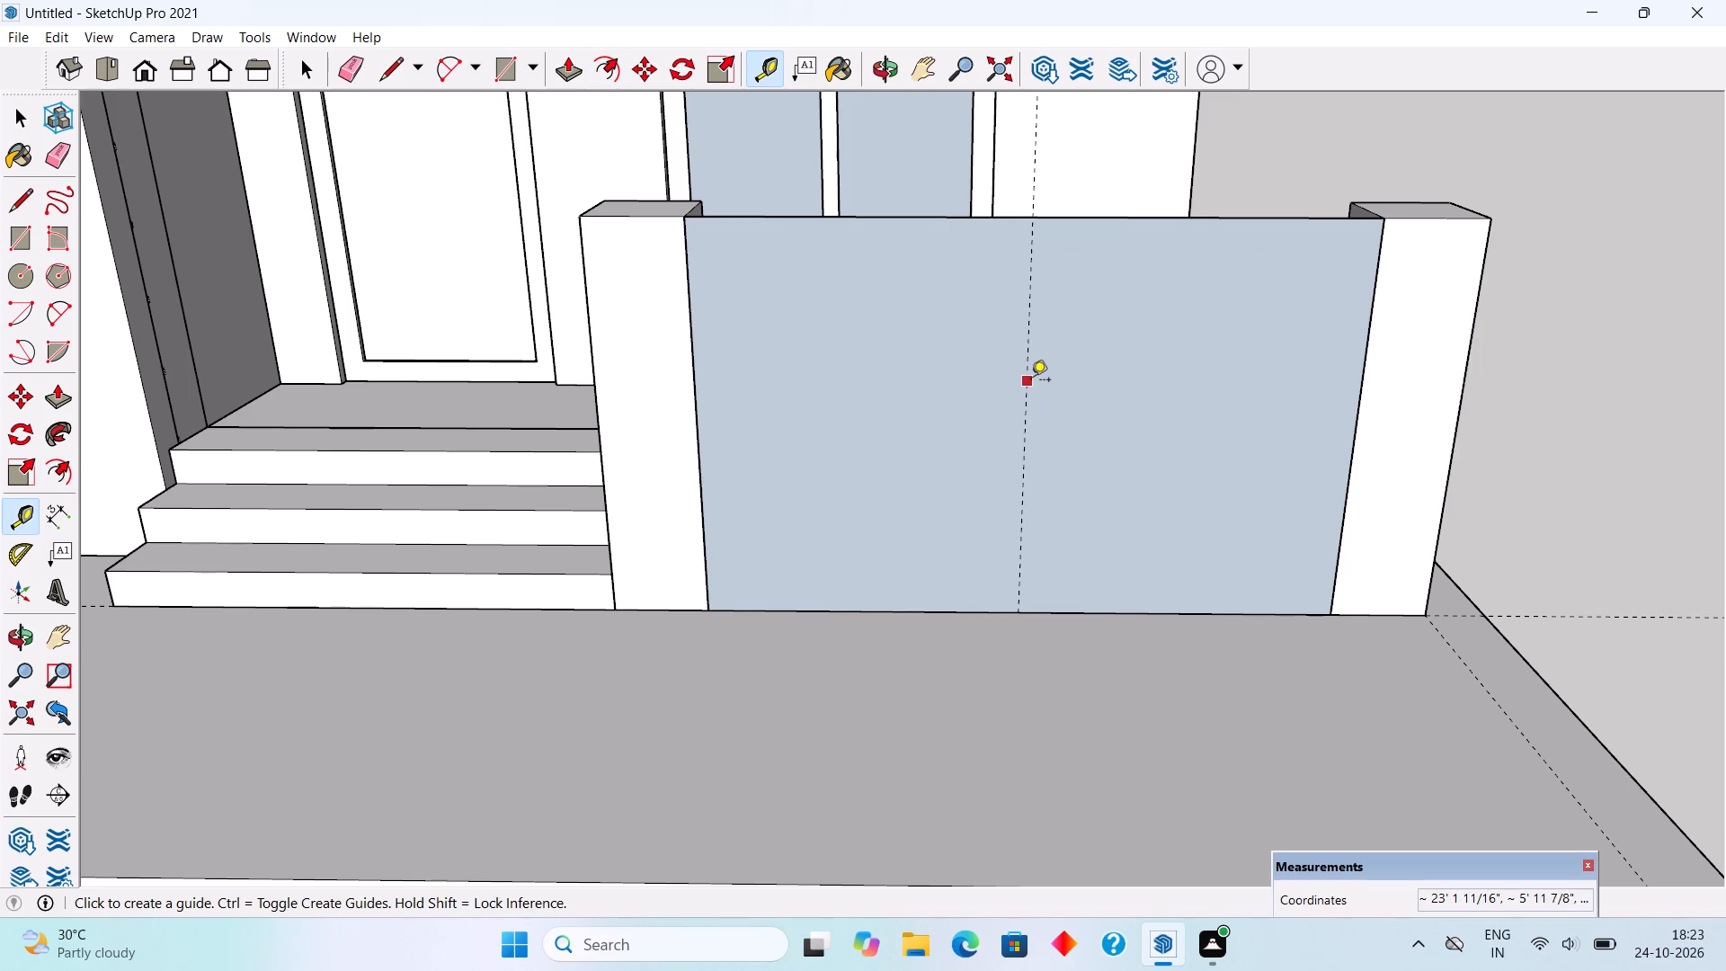
{"action": "left_click", "coordinate": [1029, 369]}
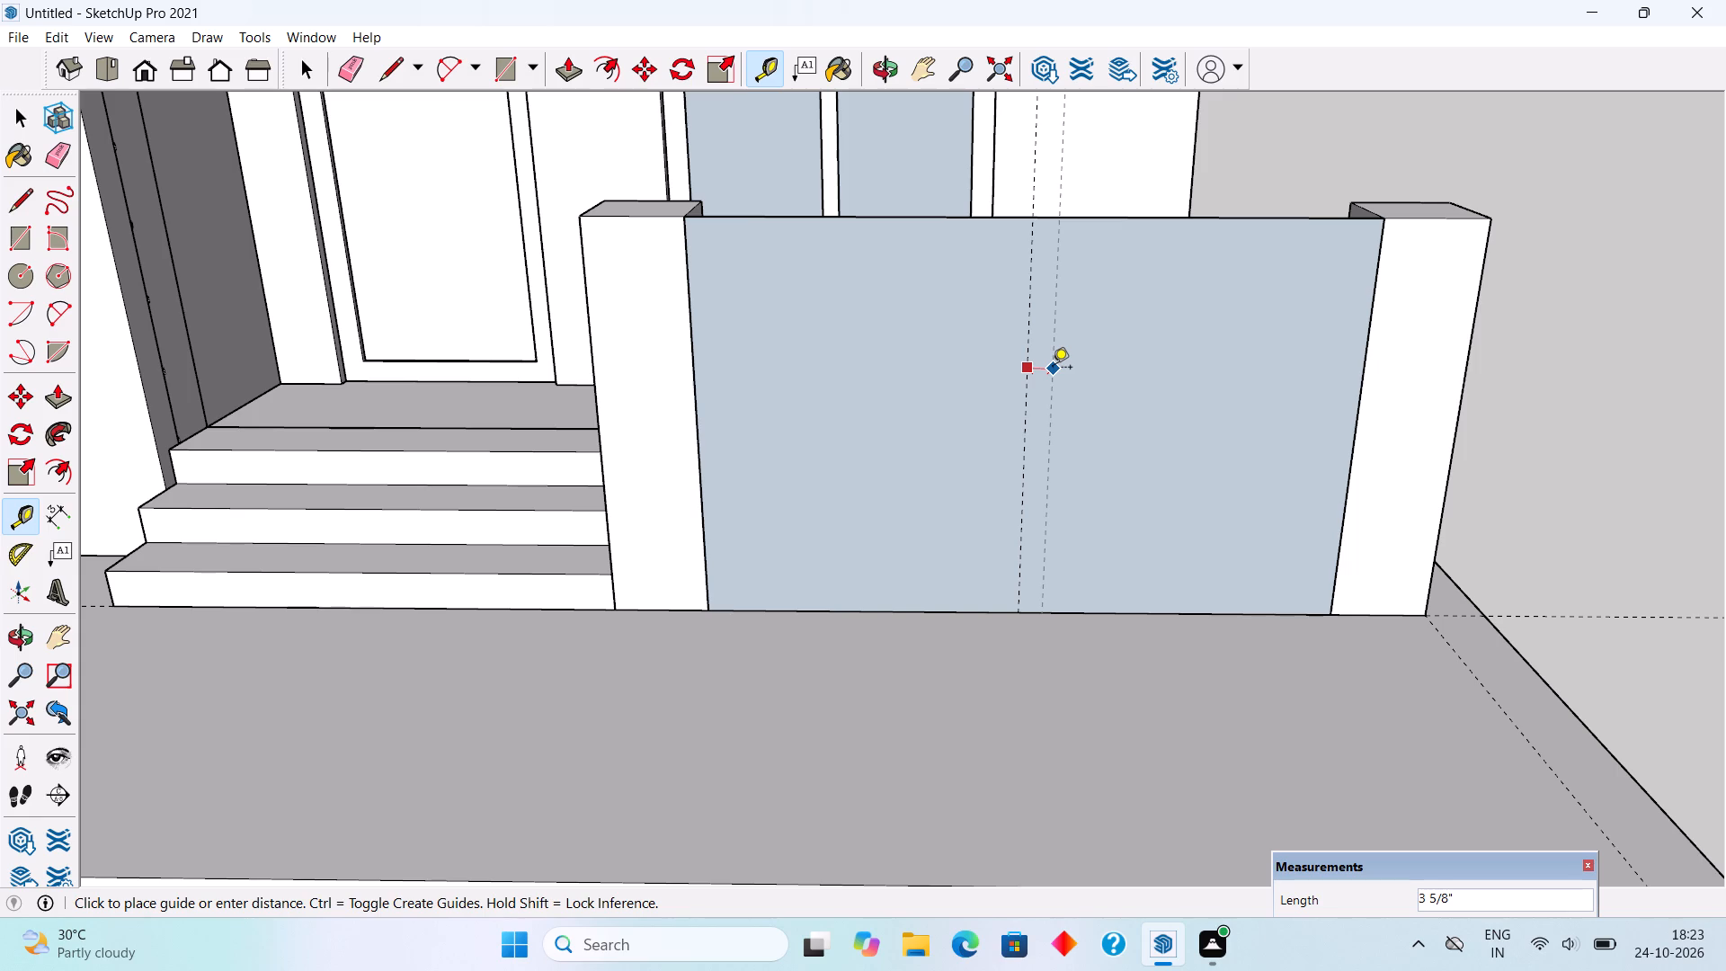
{"action": "scroll", "coordinate": [1053, 369], "scroll_direction": "up", "scroll_amount": 3}
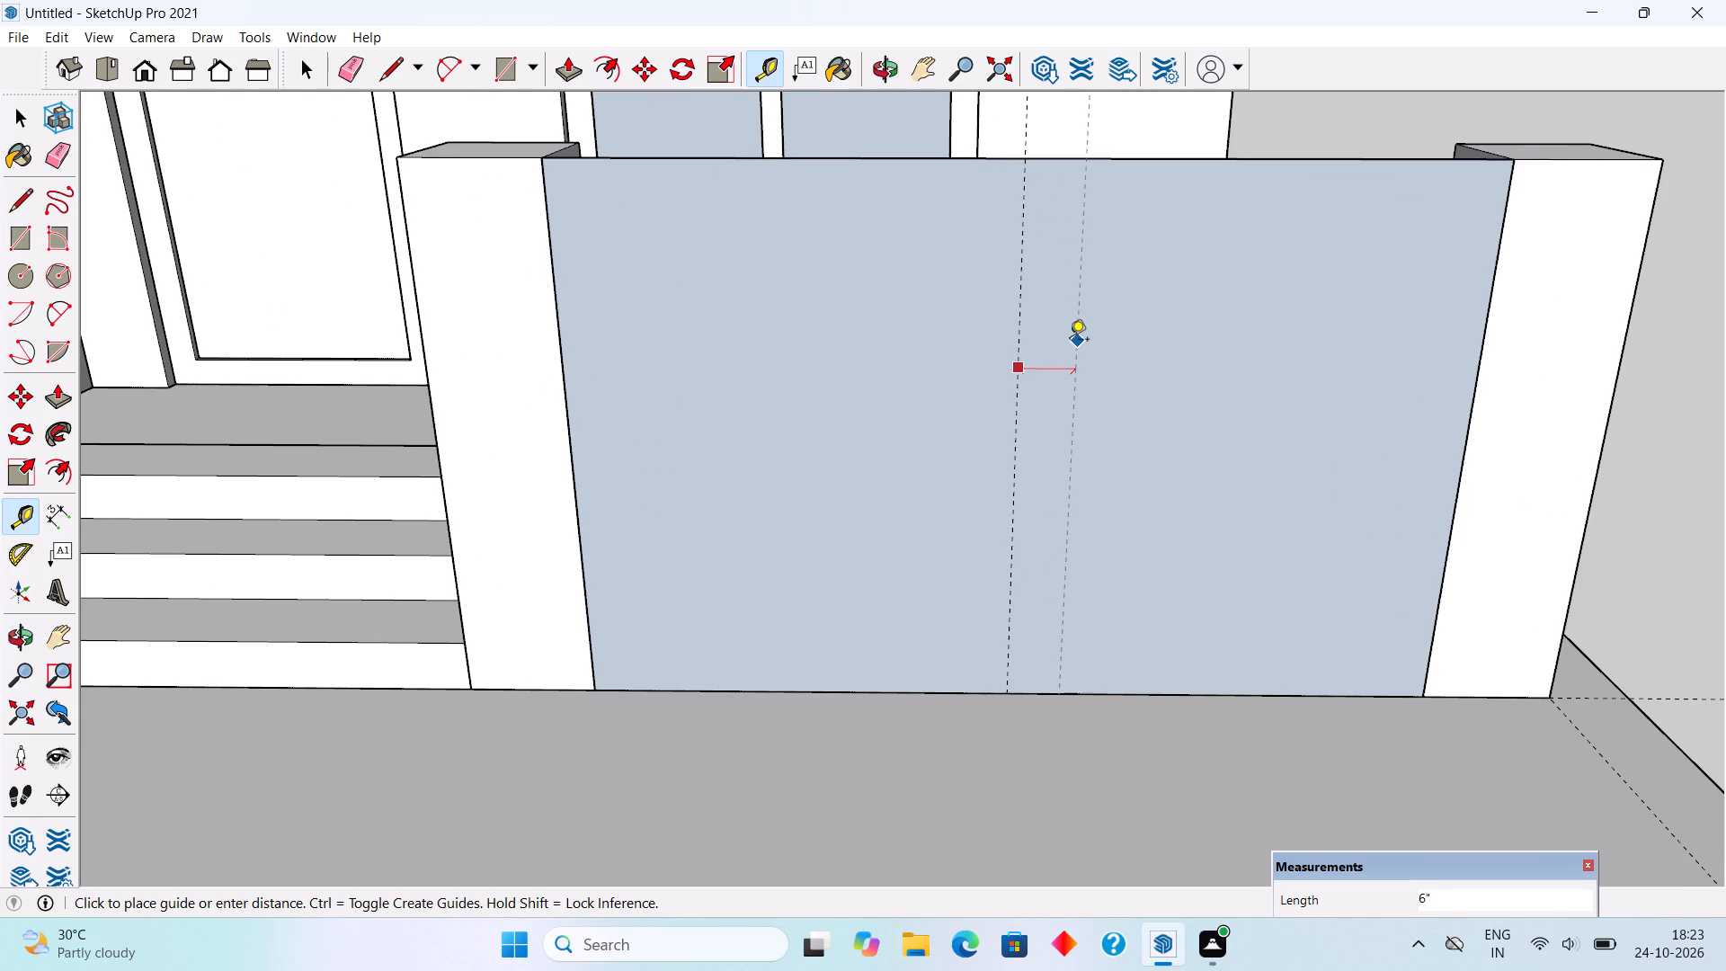
{"action": "type", "text": ".15\""}
{"action": "key", "text": "Return"}
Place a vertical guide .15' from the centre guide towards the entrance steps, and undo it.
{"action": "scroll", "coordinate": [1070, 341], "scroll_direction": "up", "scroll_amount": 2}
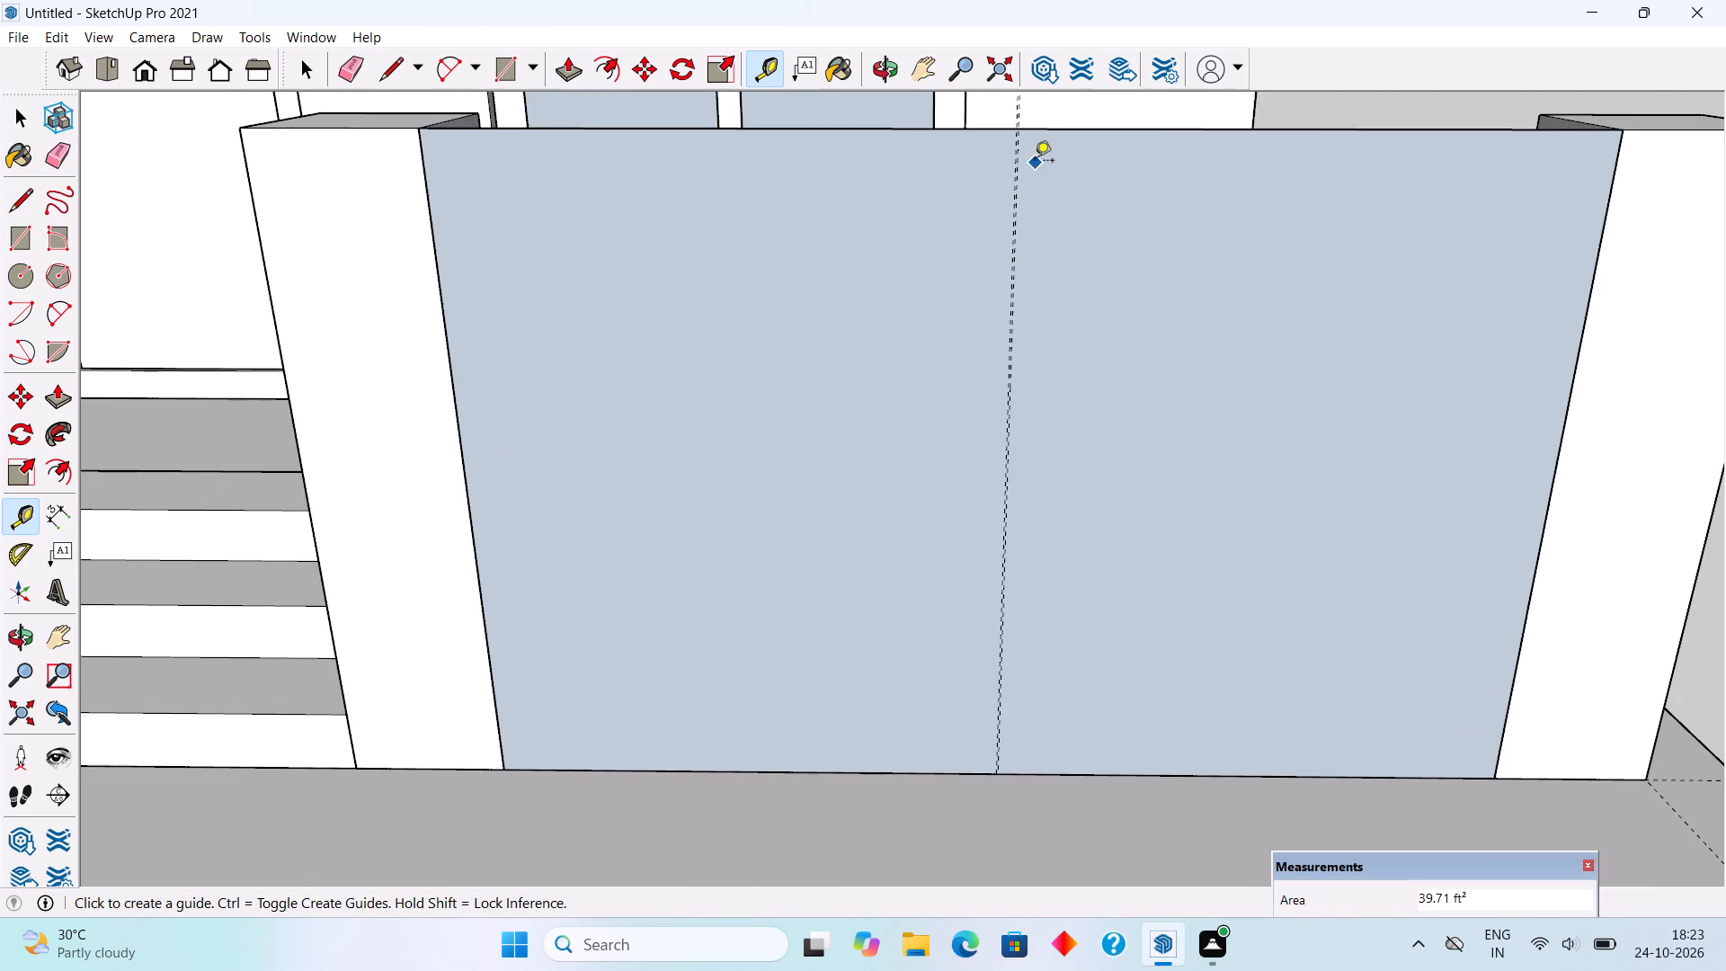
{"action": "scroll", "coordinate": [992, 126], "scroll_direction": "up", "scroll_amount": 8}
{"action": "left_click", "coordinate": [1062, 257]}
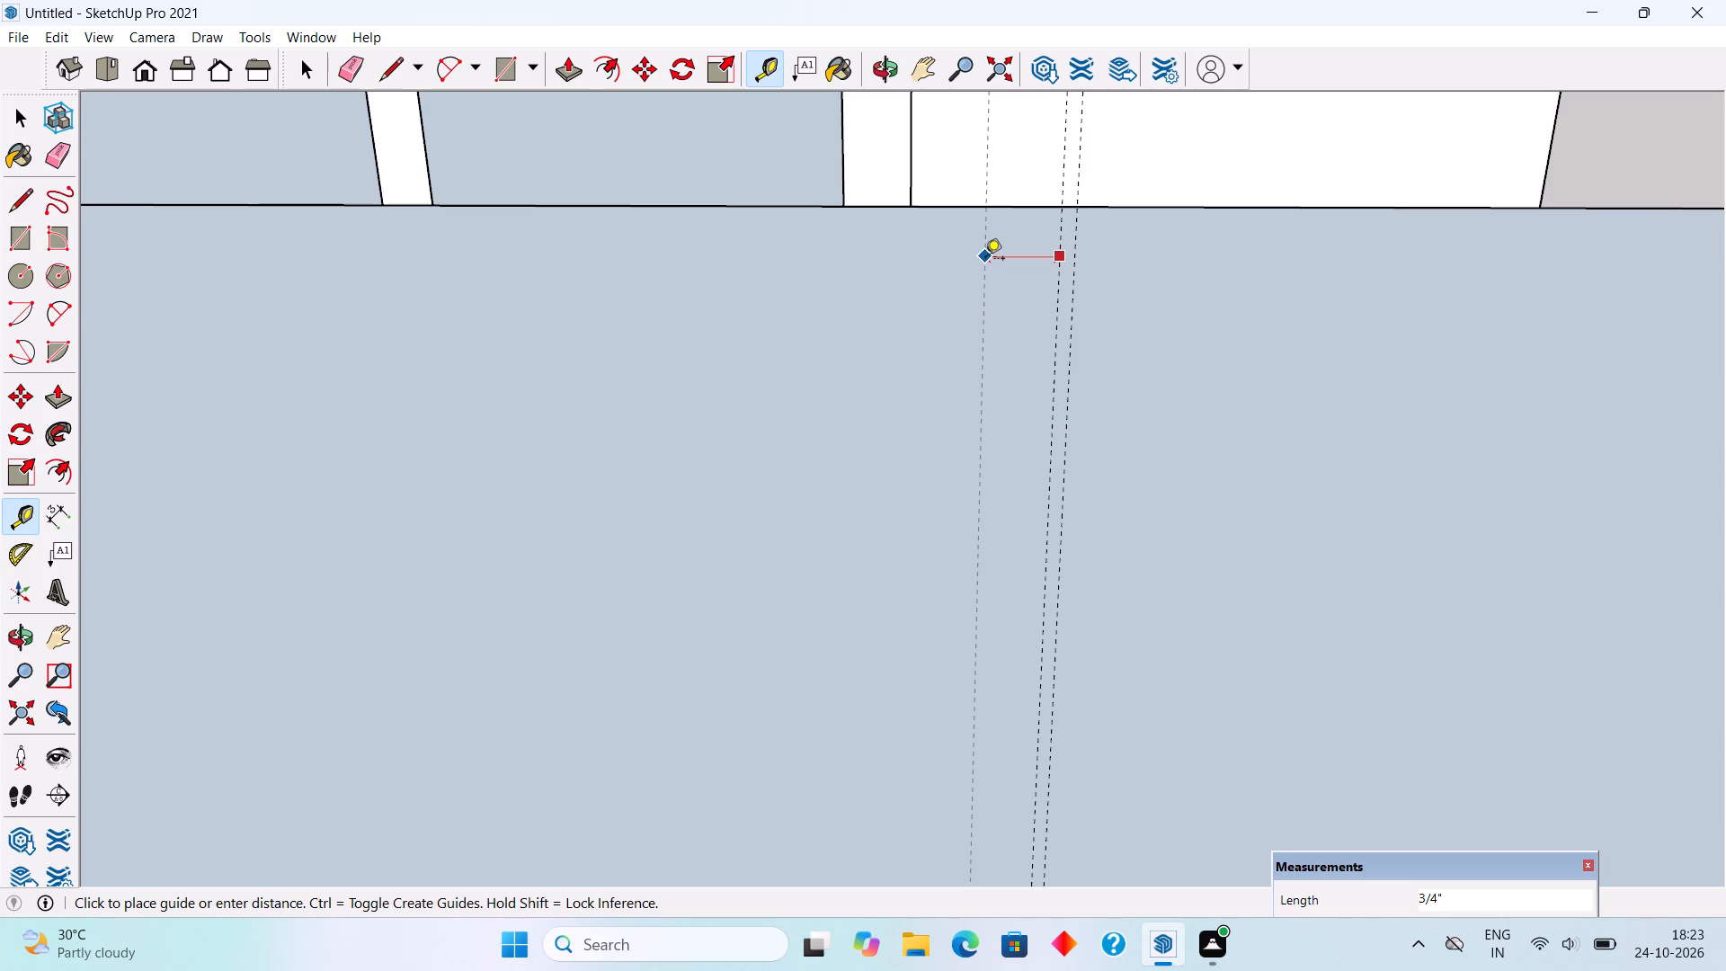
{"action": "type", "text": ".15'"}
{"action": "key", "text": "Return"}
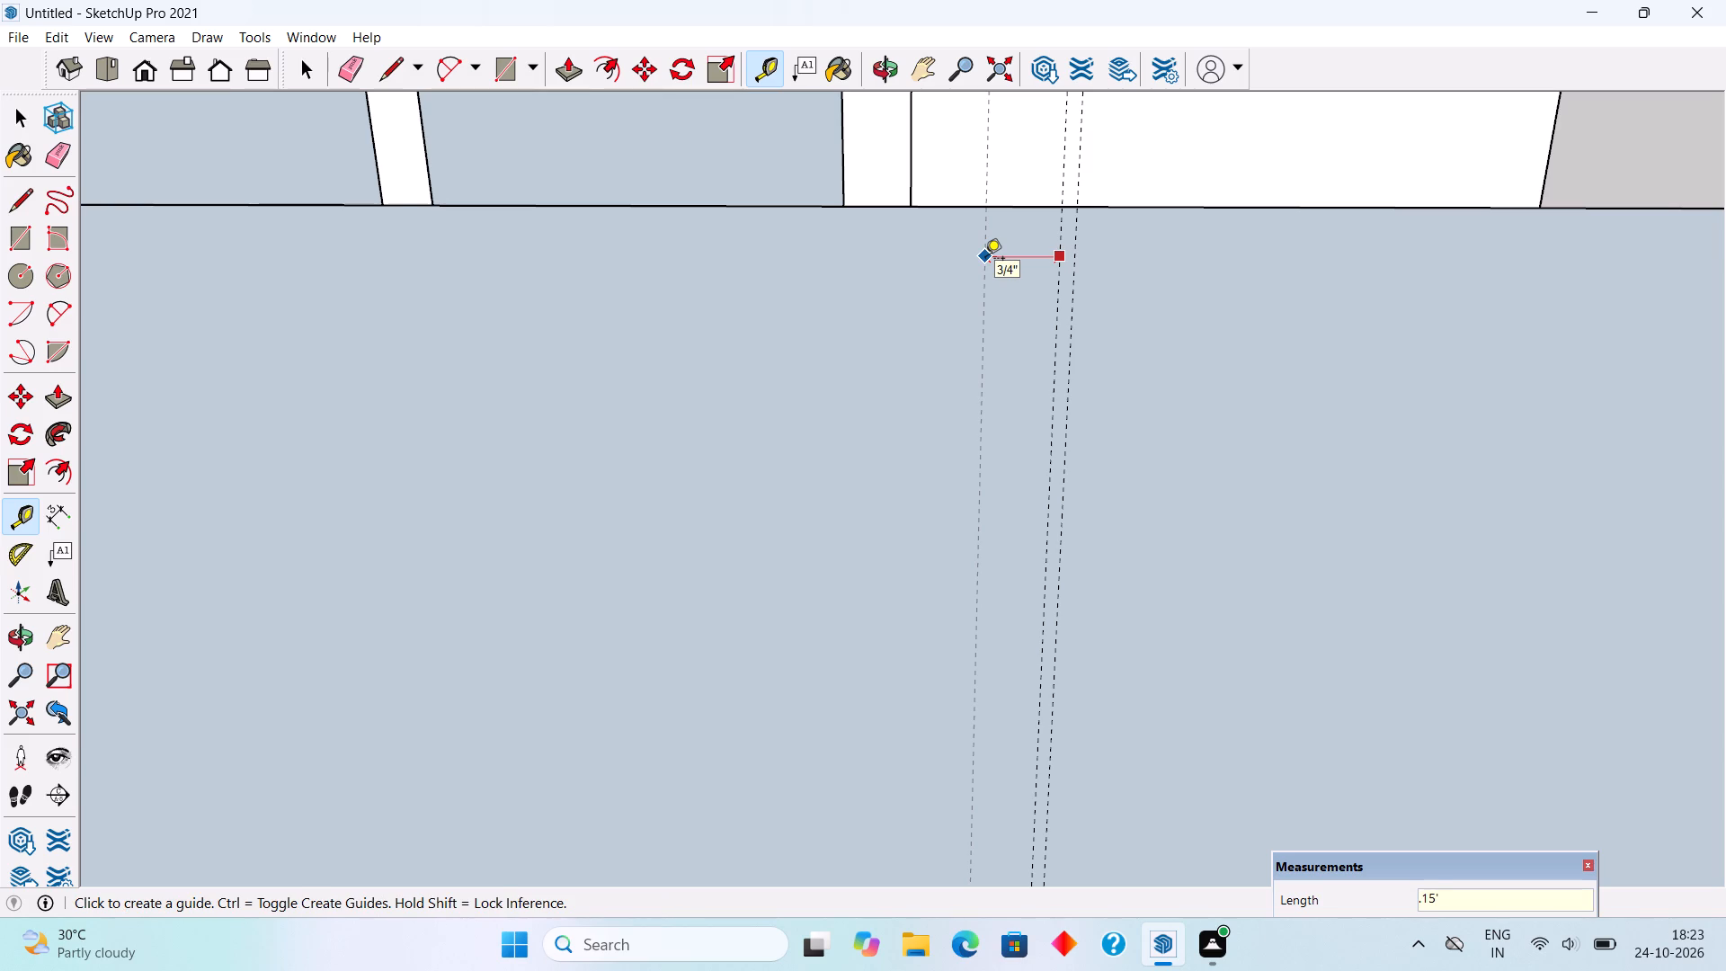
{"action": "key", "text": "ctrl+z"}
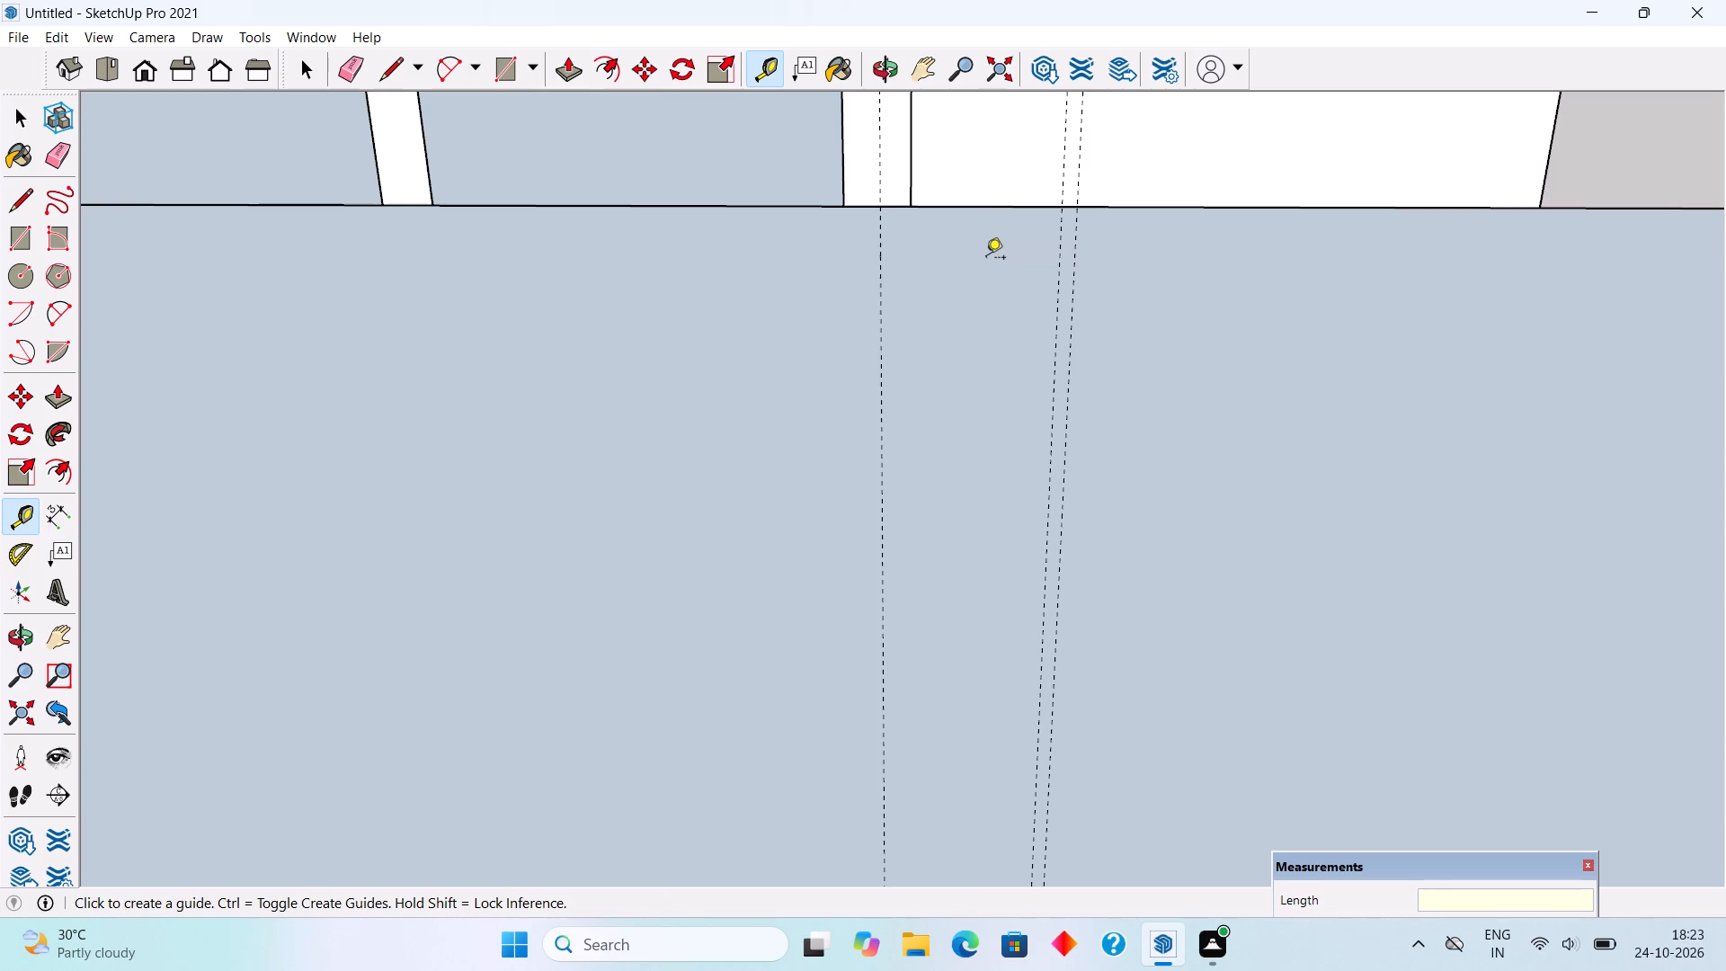
Place a vertical guide .15" from the centre guide, towards the entrance-step post.
{"action": "left_click", "coordinate": [1065, 263]}
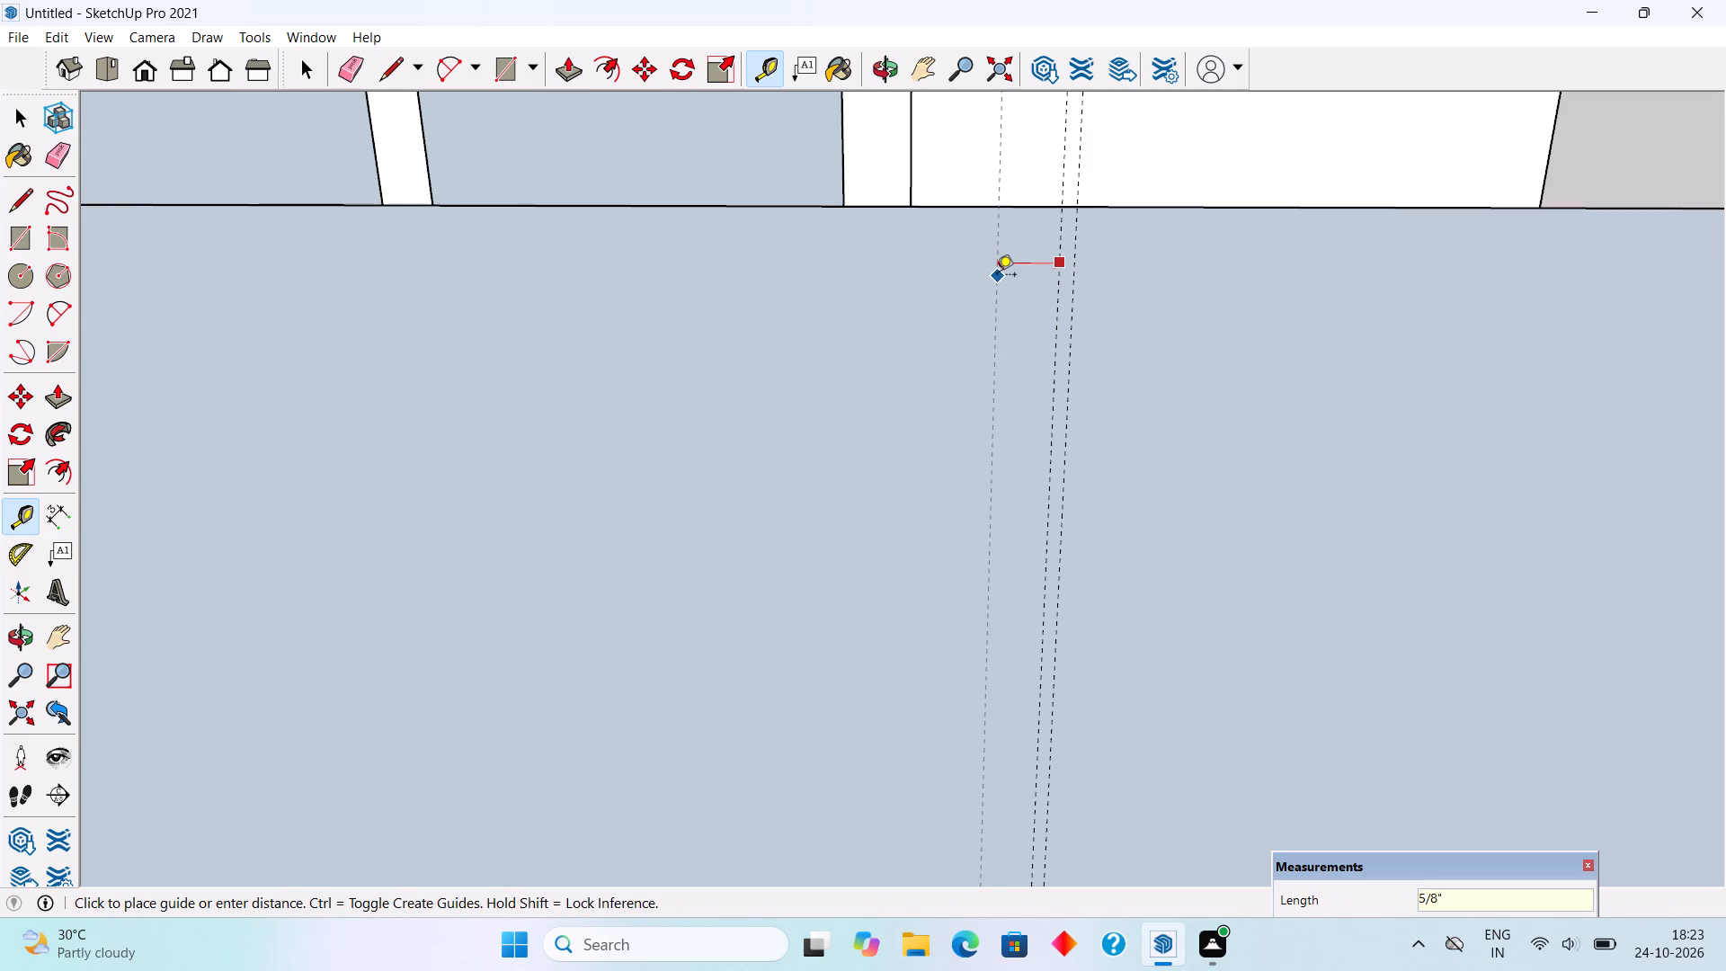
{"action": "type", "text": ".15\""}
{"action": "key", "text": "Return"}
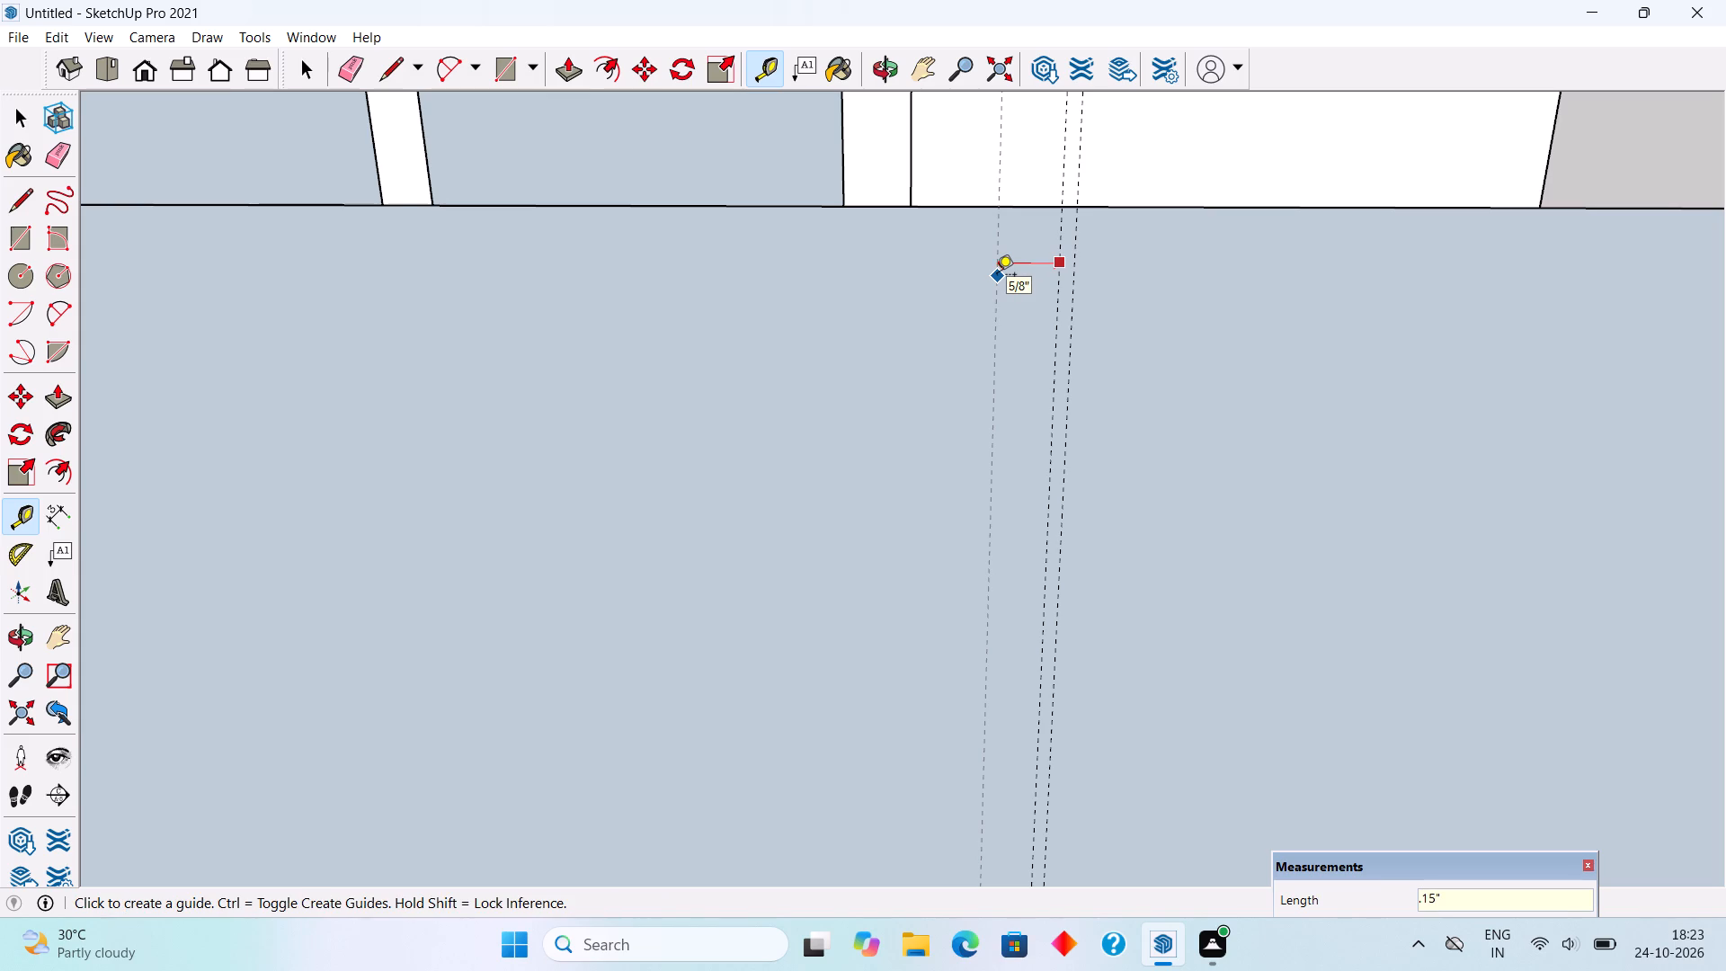
Draw a vertical line down the full panel height along the guide nearest the entrance-step post.
{"action": "key", "text": "l"}
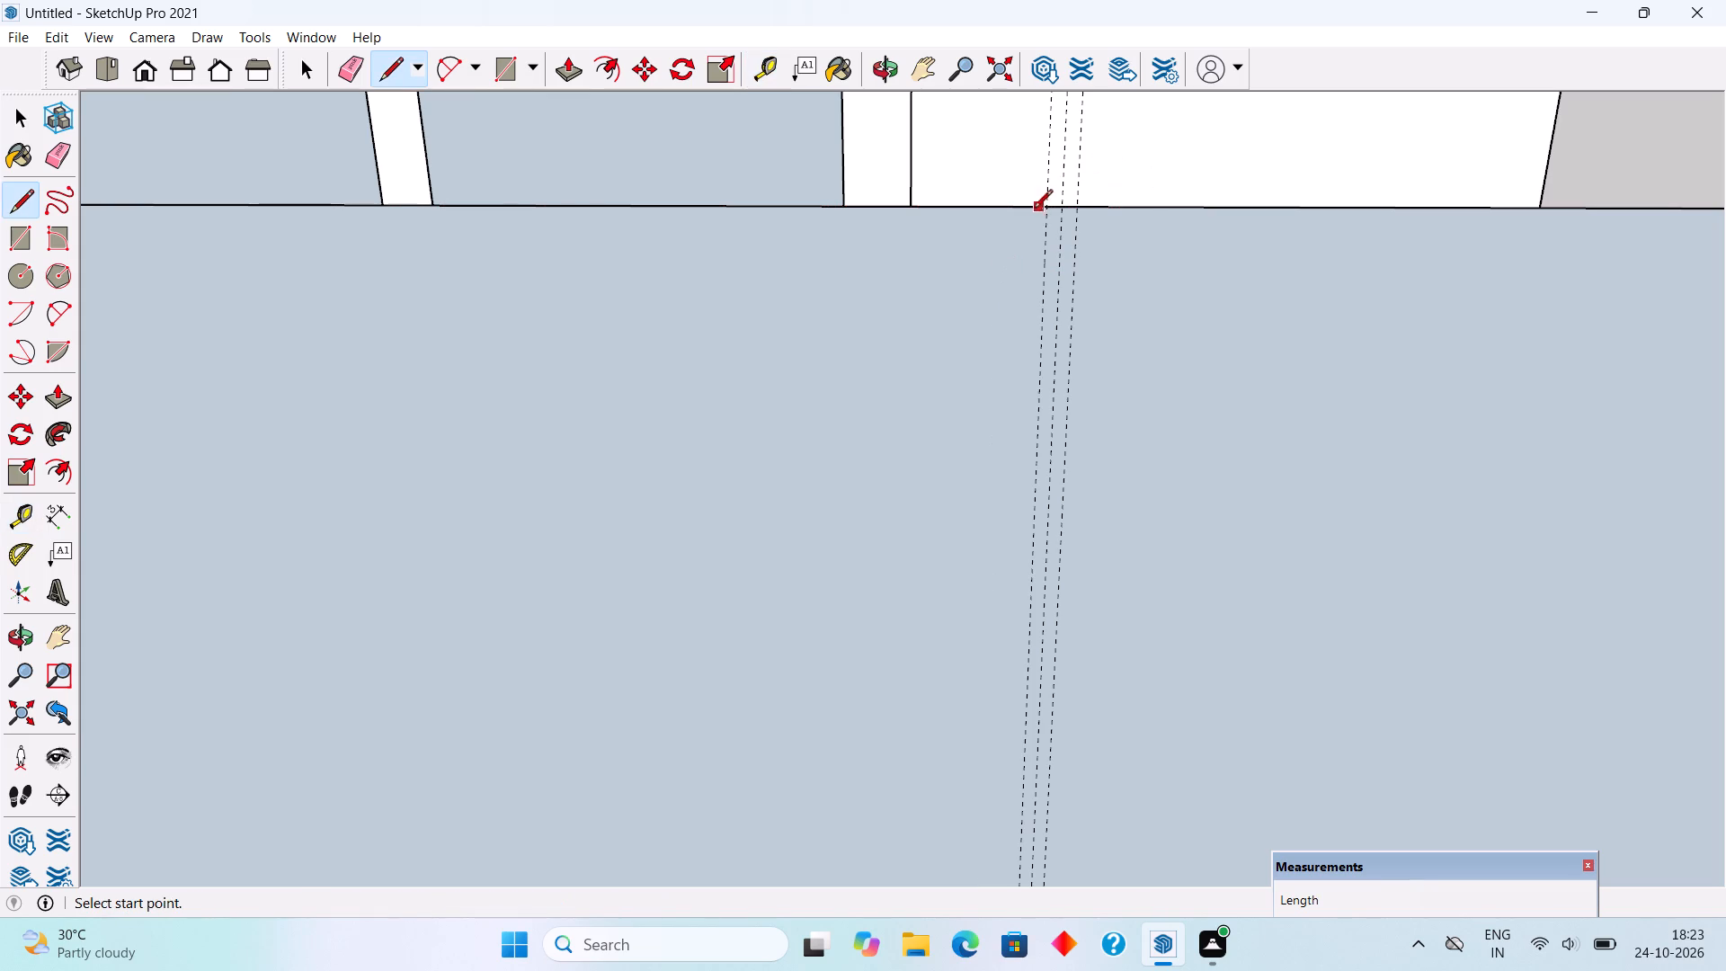
{"action": "left_click", "coordinate": [1045, 207]}
{"action": "scroll", "coordinate": [1045, 207], "scroll_direction": "down", "scroll_amount": 18}
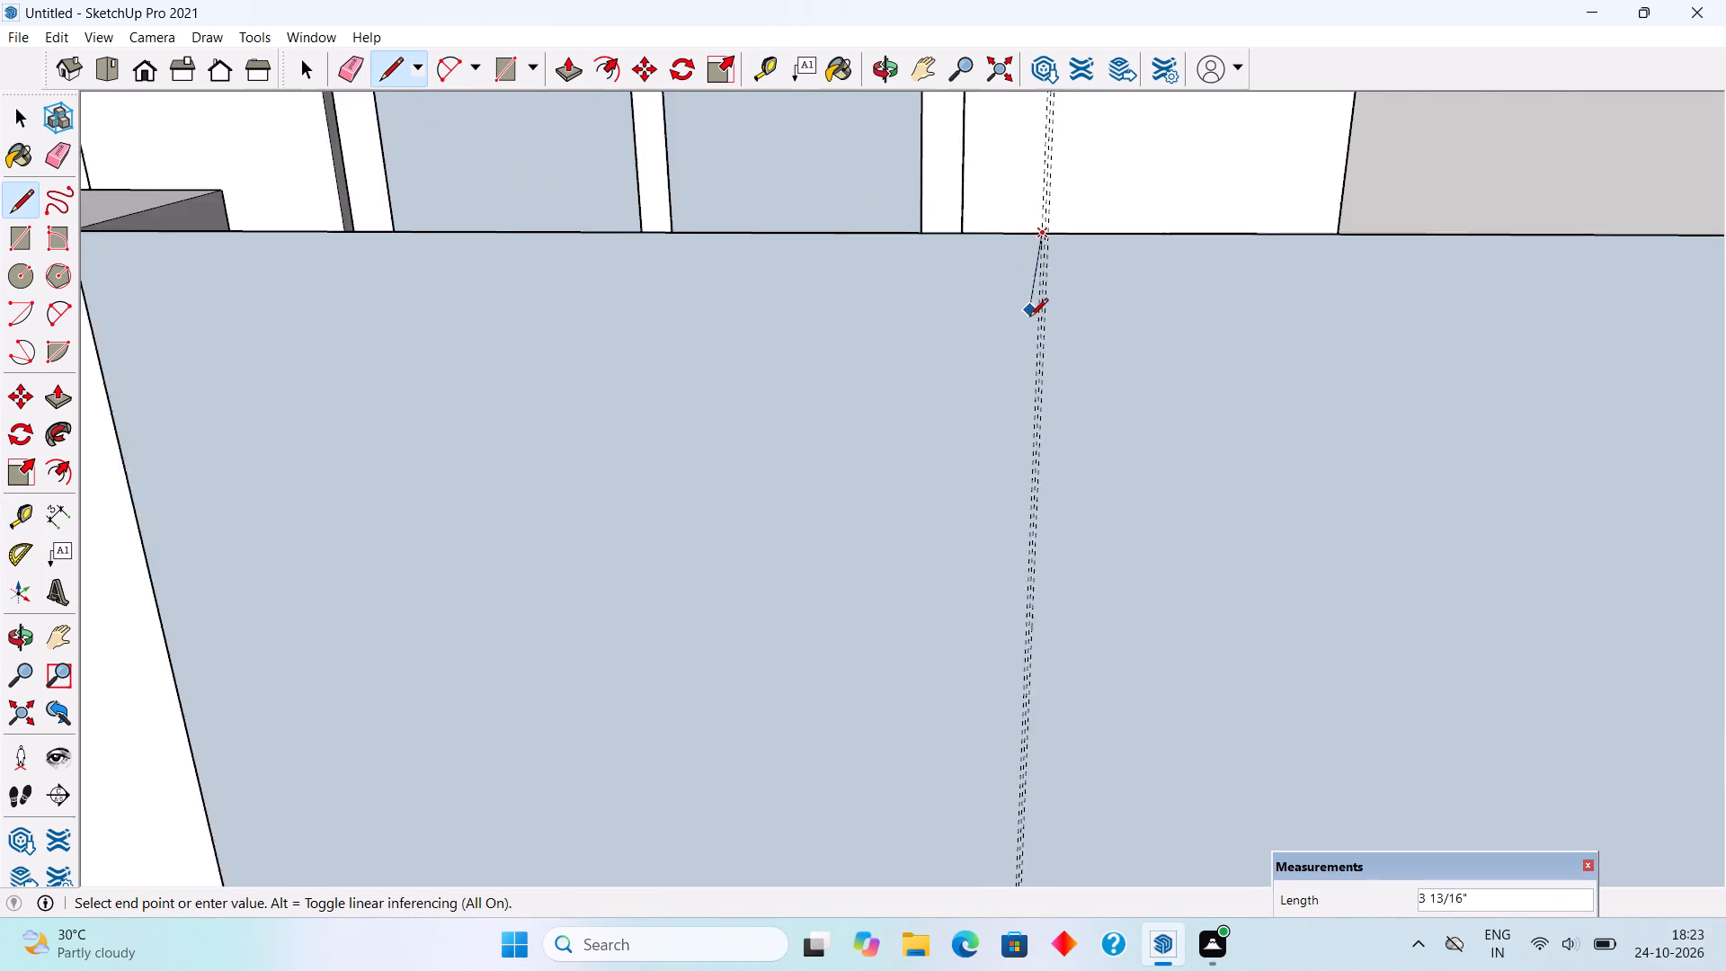
{"action": "scroll", "coordinate": [1029, 318], "scroll_direction": "down", "scroll_amount": 11}
{"action": "scroll", "coordinate": [1007, 762], "scroll_direction": "up", "scroll_amount": 13}
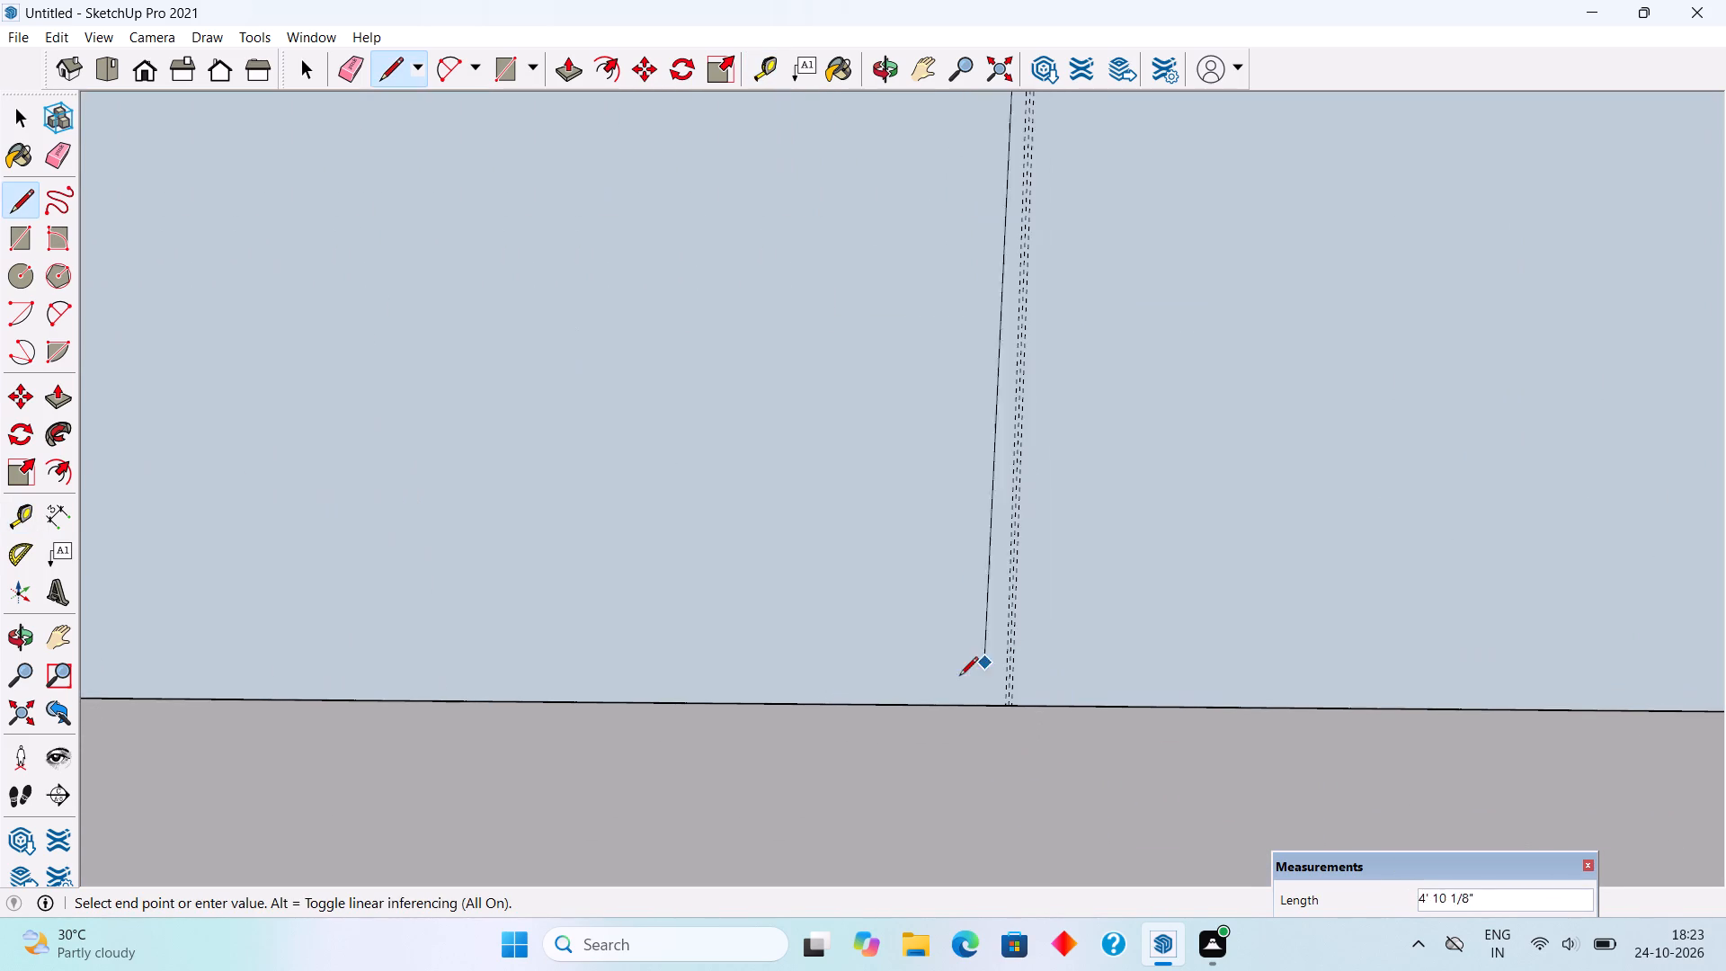
{"action": "scroll", "coordinate": [959, 677], "scroll_direction": "up", "scroll_amount": 12}
{"action": "scroll", "coordinate": [1067, 721], "scroll_direction": "up", "scroll_amount": 6}
{"action": "left_click", "coordinate": [1090, 715]}
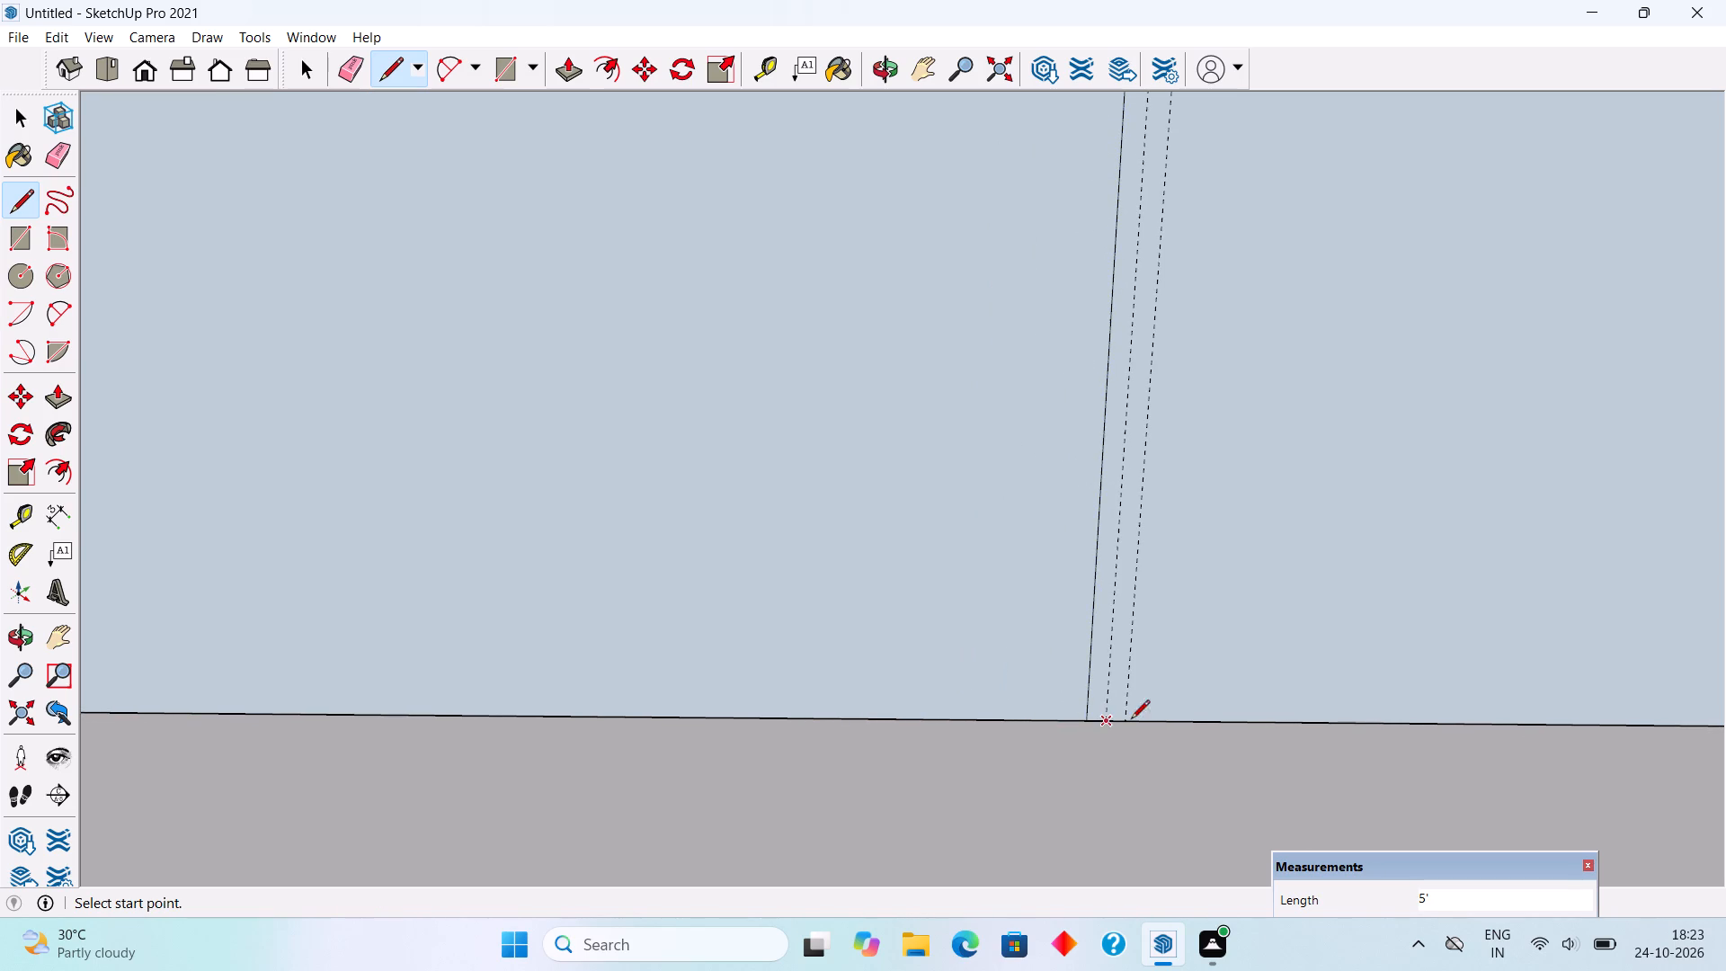
Draw a vertical line up the full panel height along the guide nearest the post at the slab's side edge.
{"action": "left_click", "coordinate": [1129, 720]}
{"action": "scroll", "coordinate": [1128, 719], "scroll_direction": "down", "scroll_amount": 5}
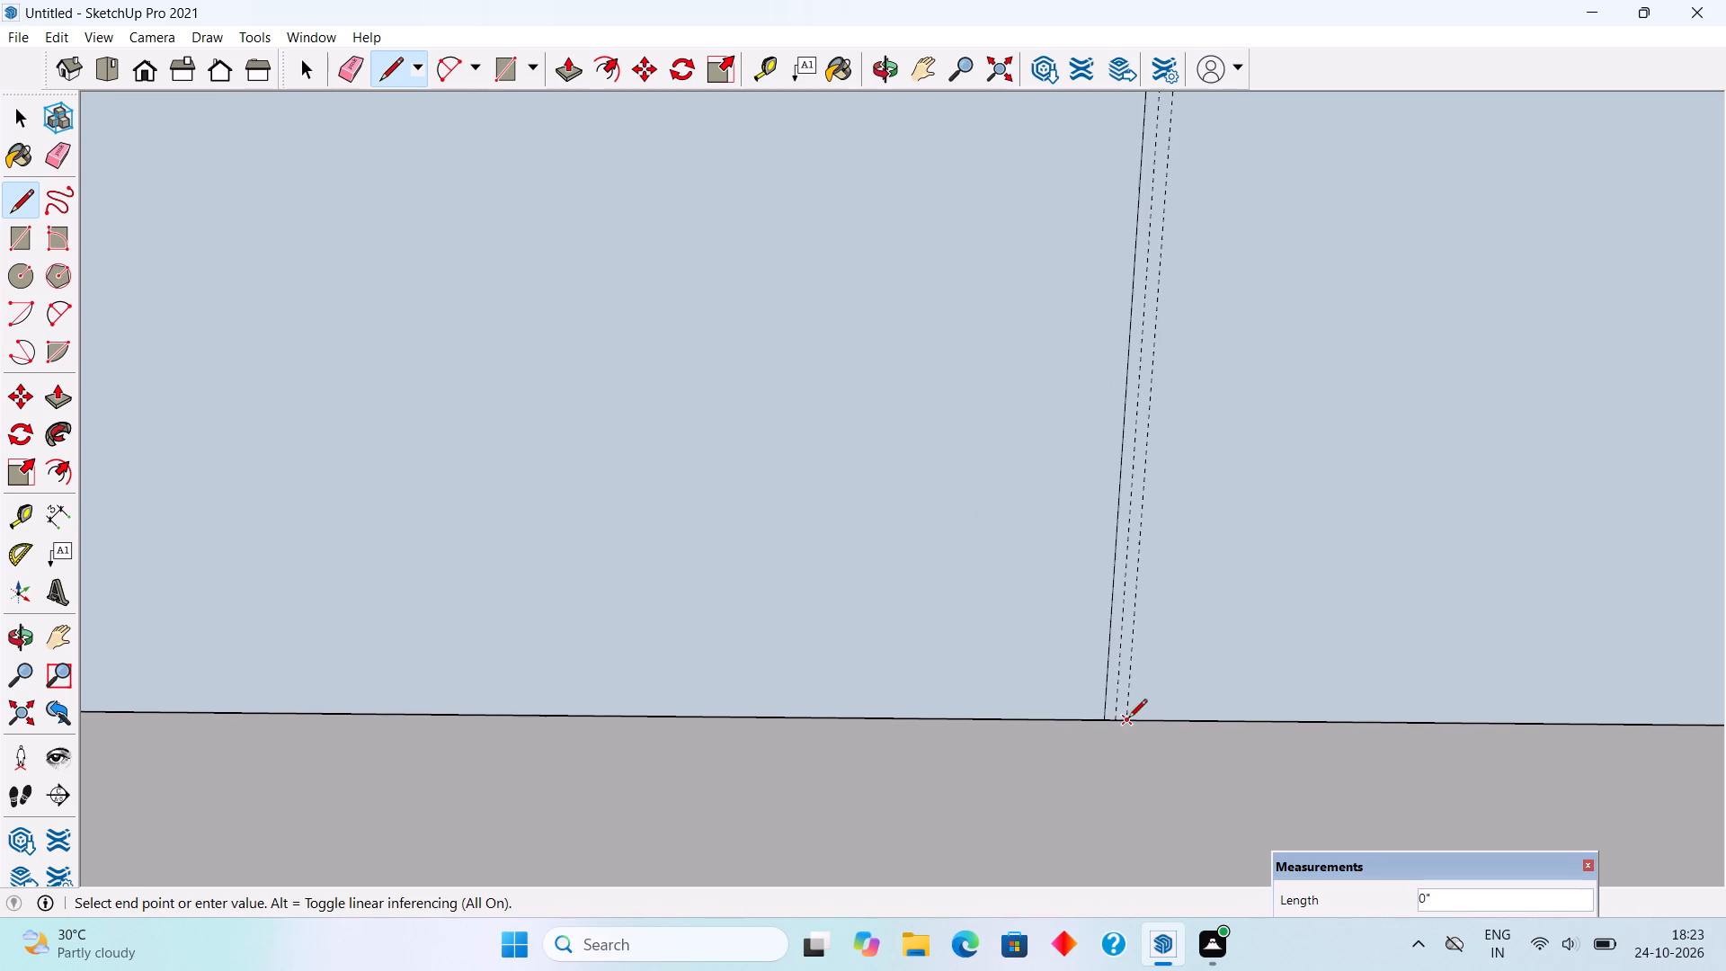
{"action": "scroll", "coordinate": [1128, 719], "scroll_direction": "down", "scroll_amount": 18}
{"action": "scroll", "coordinate": [1128, 719], "scroll_direction": "down", "scroll_amount": 6}
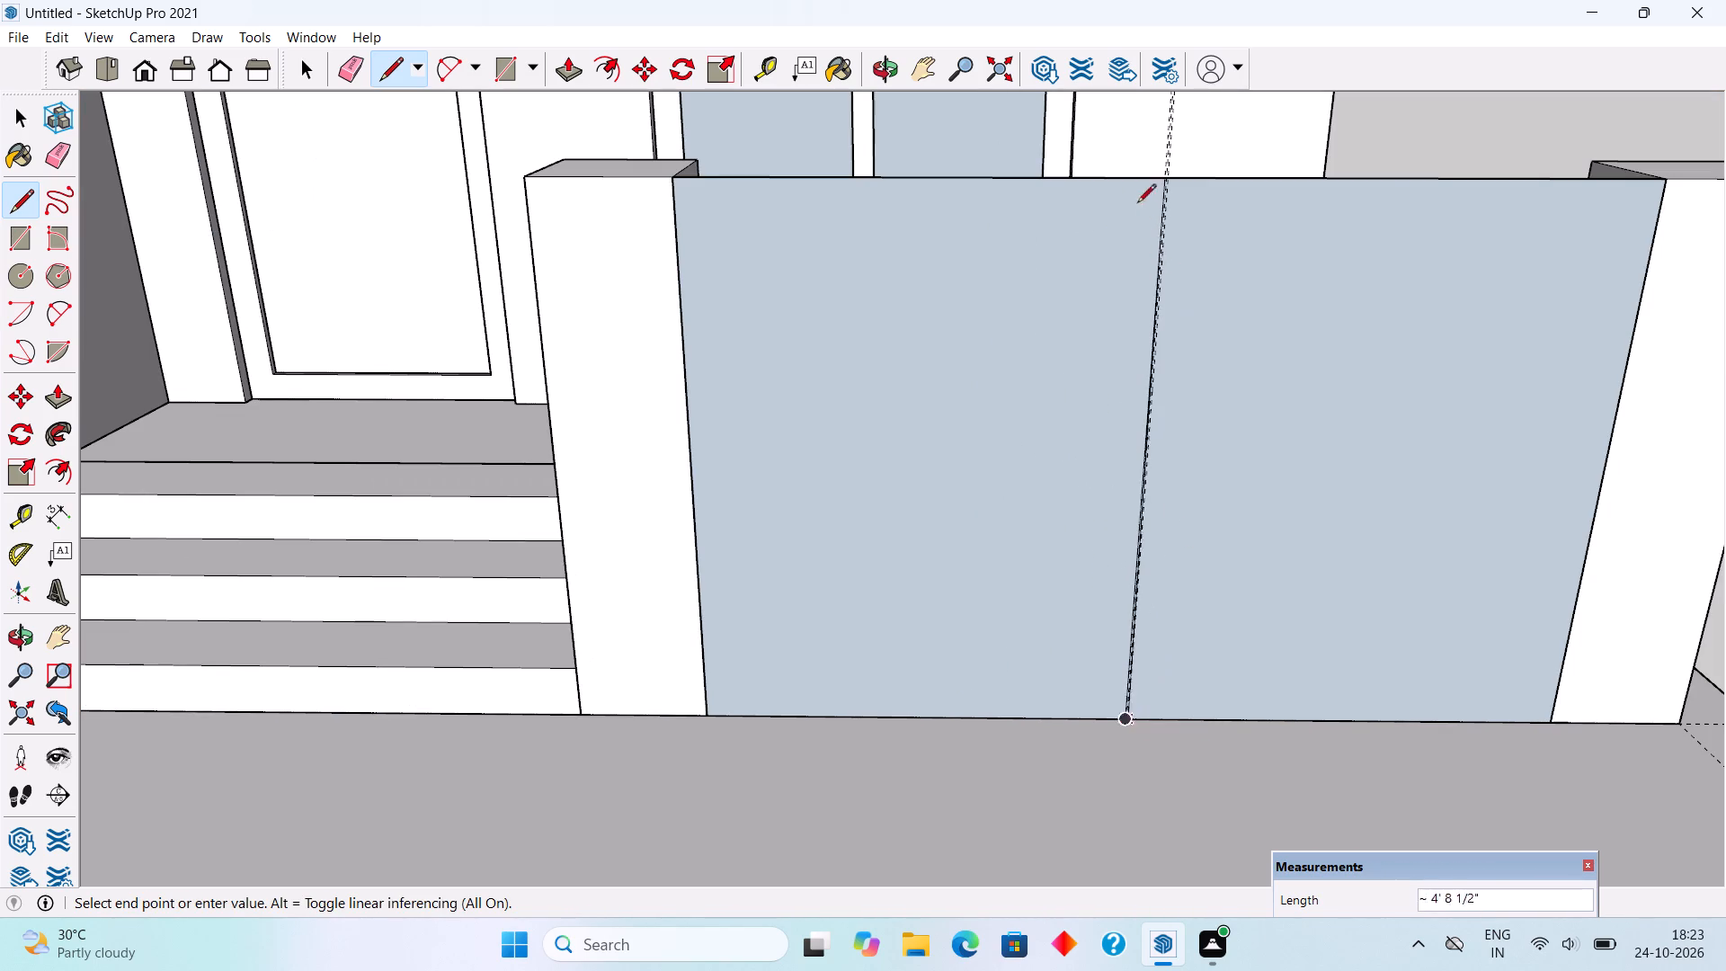
{"action": "scroll", "coordinate": [1192, 188], "scroll_direction": "up", "scroll_amount": 15}
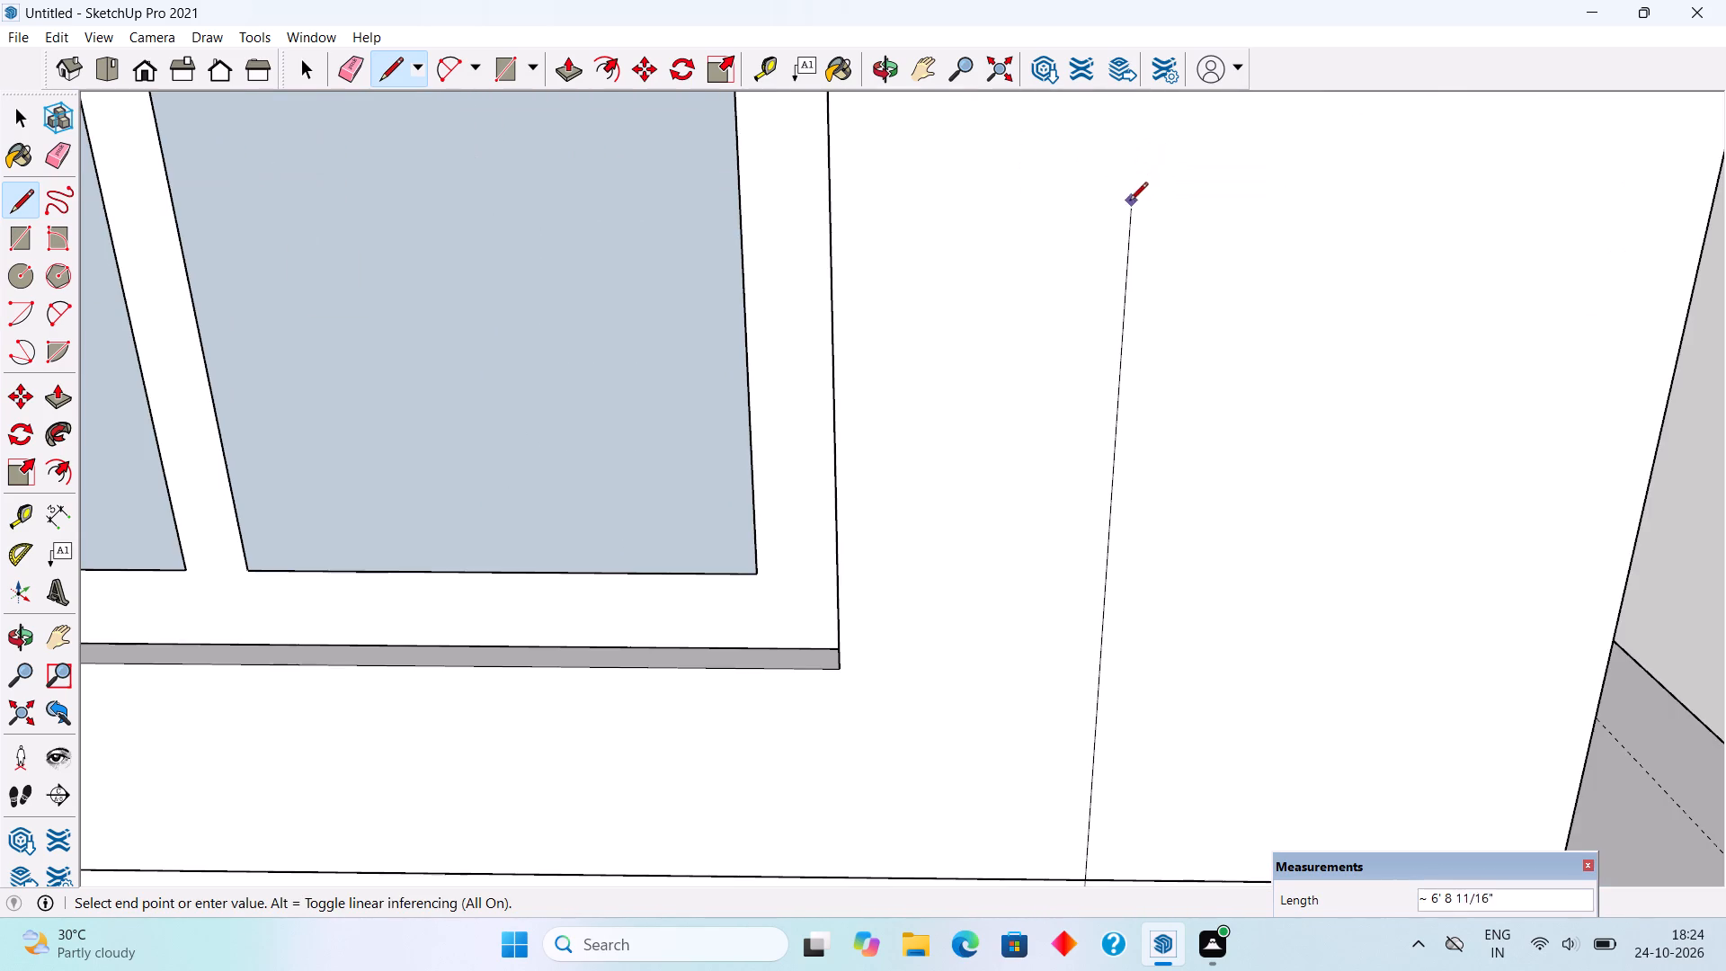
{"action": "scroll", "coordinate": [1125, 210], "scroll_direction": "down", "scroll_amount": 5}
{"action": "left_click", "coordinate": [1110, 247]}
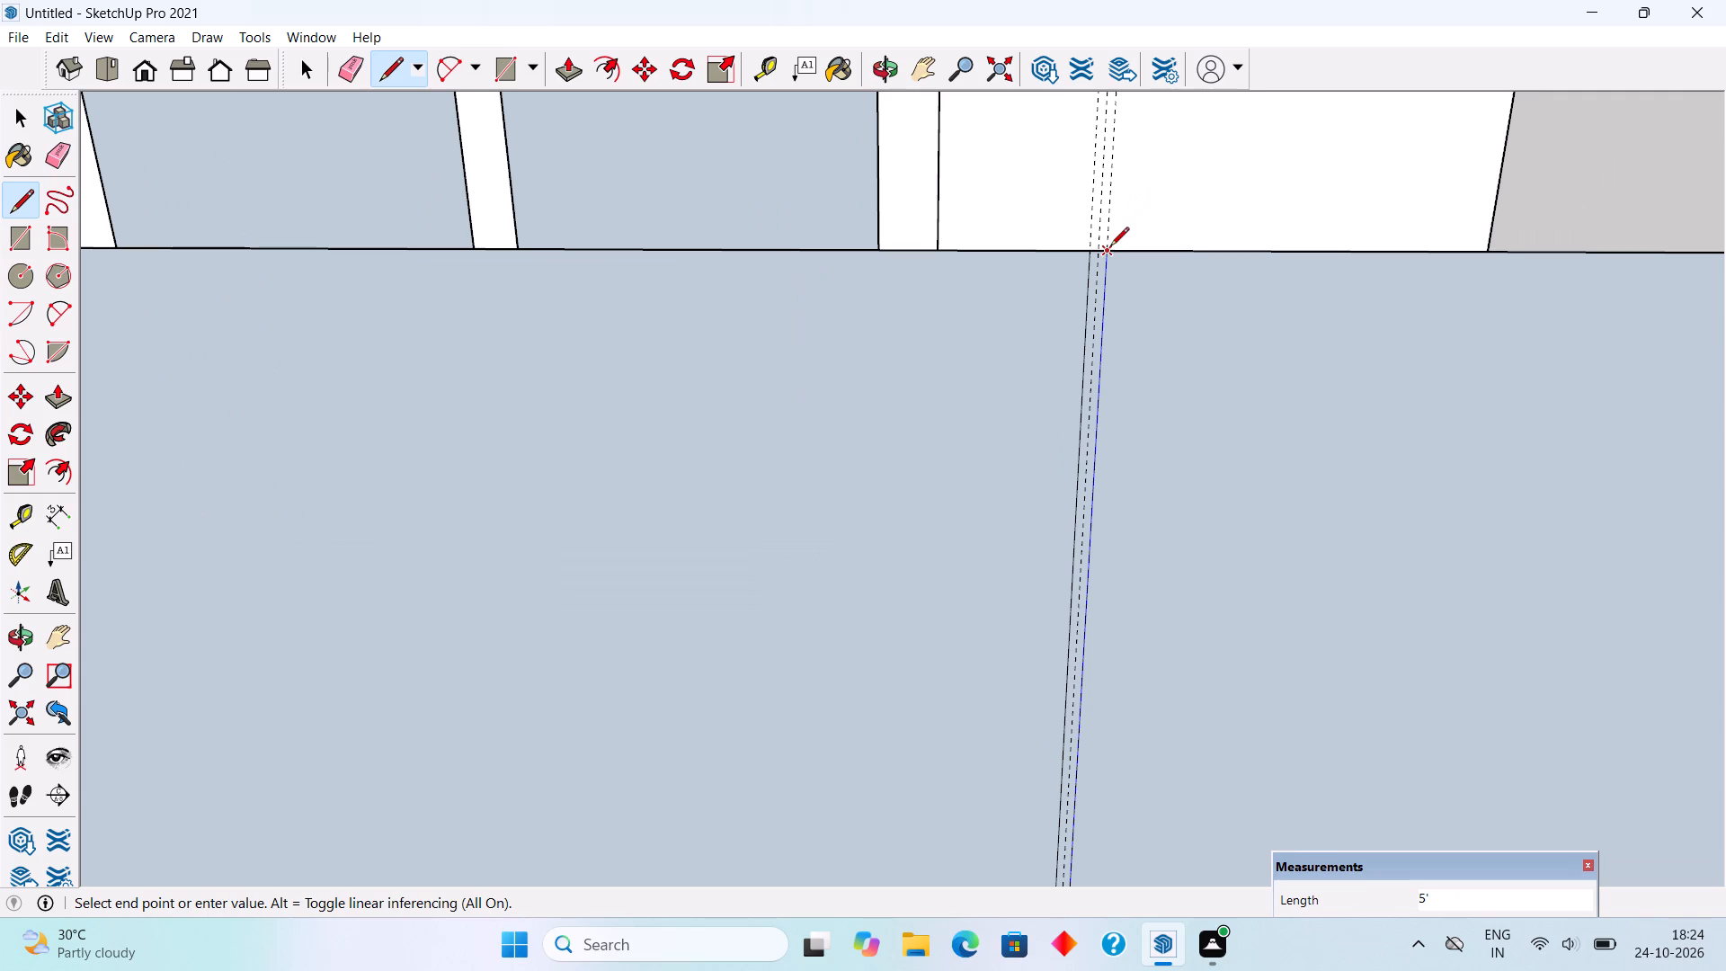
{"action": "key", "text": "space"}
Delete the centre guide between the two vertical lines.
{"action": "scroll", "coordinate": [1094, 280], "scroll_direction": "up", "scroll_amount": 1}
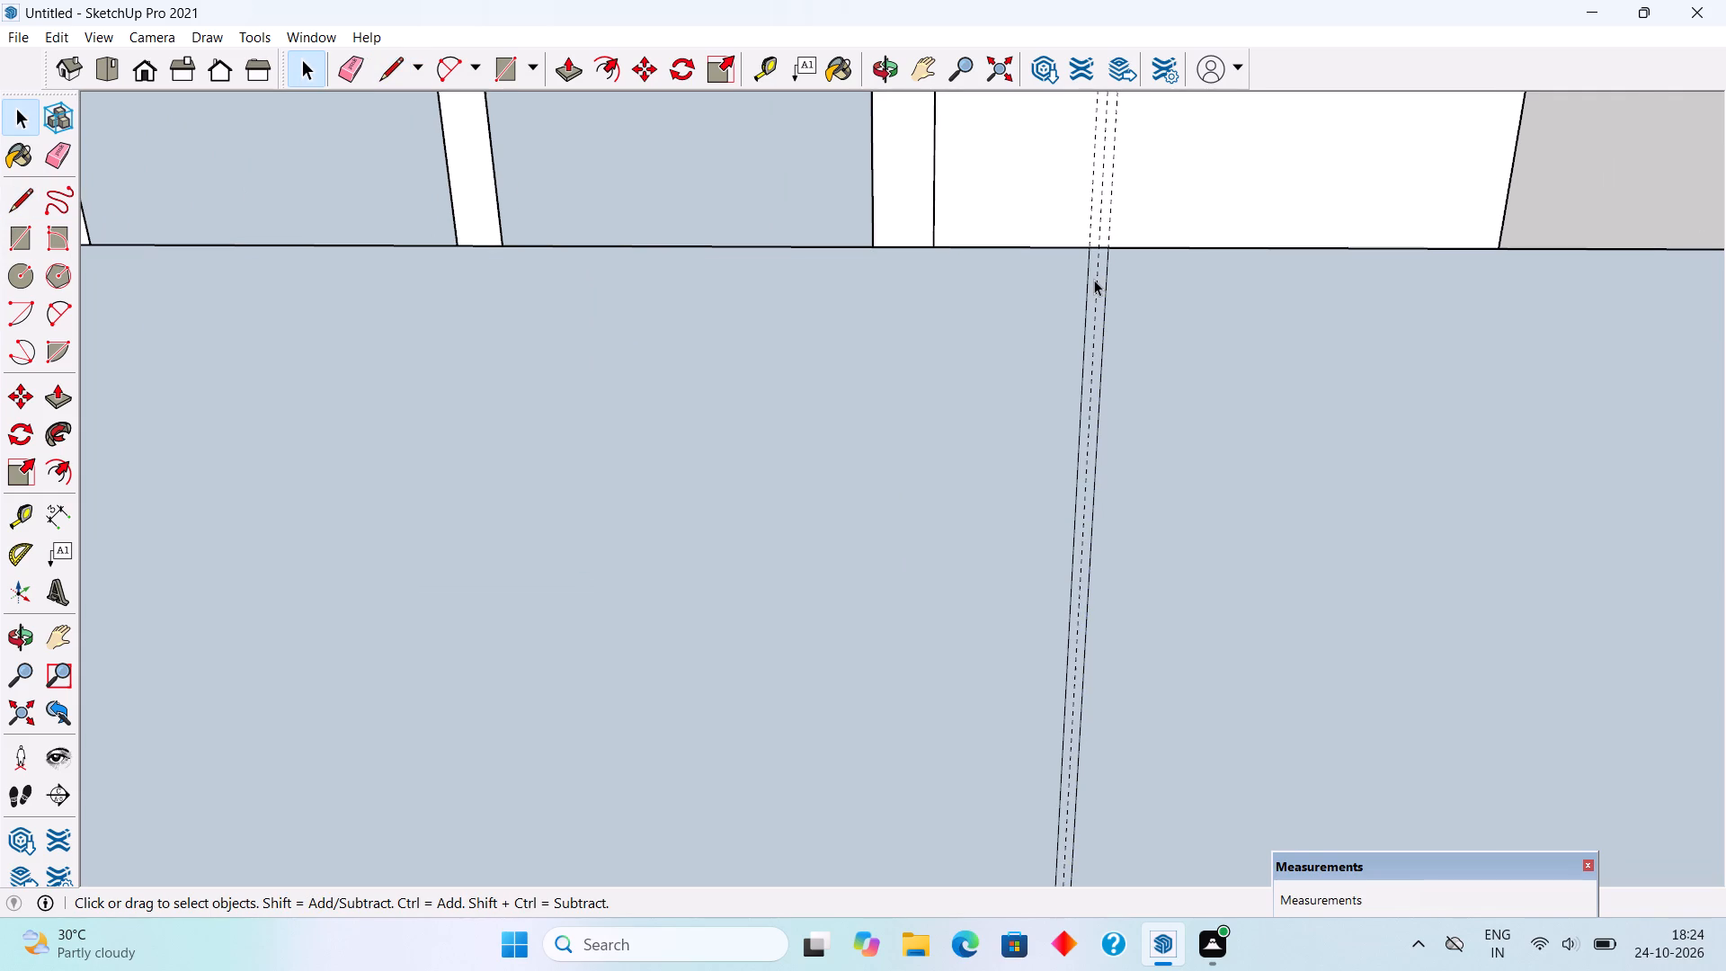
{"action": "left_click", "coordinate": [1094, 280]}
{"action": "key", "text": "Delete"}
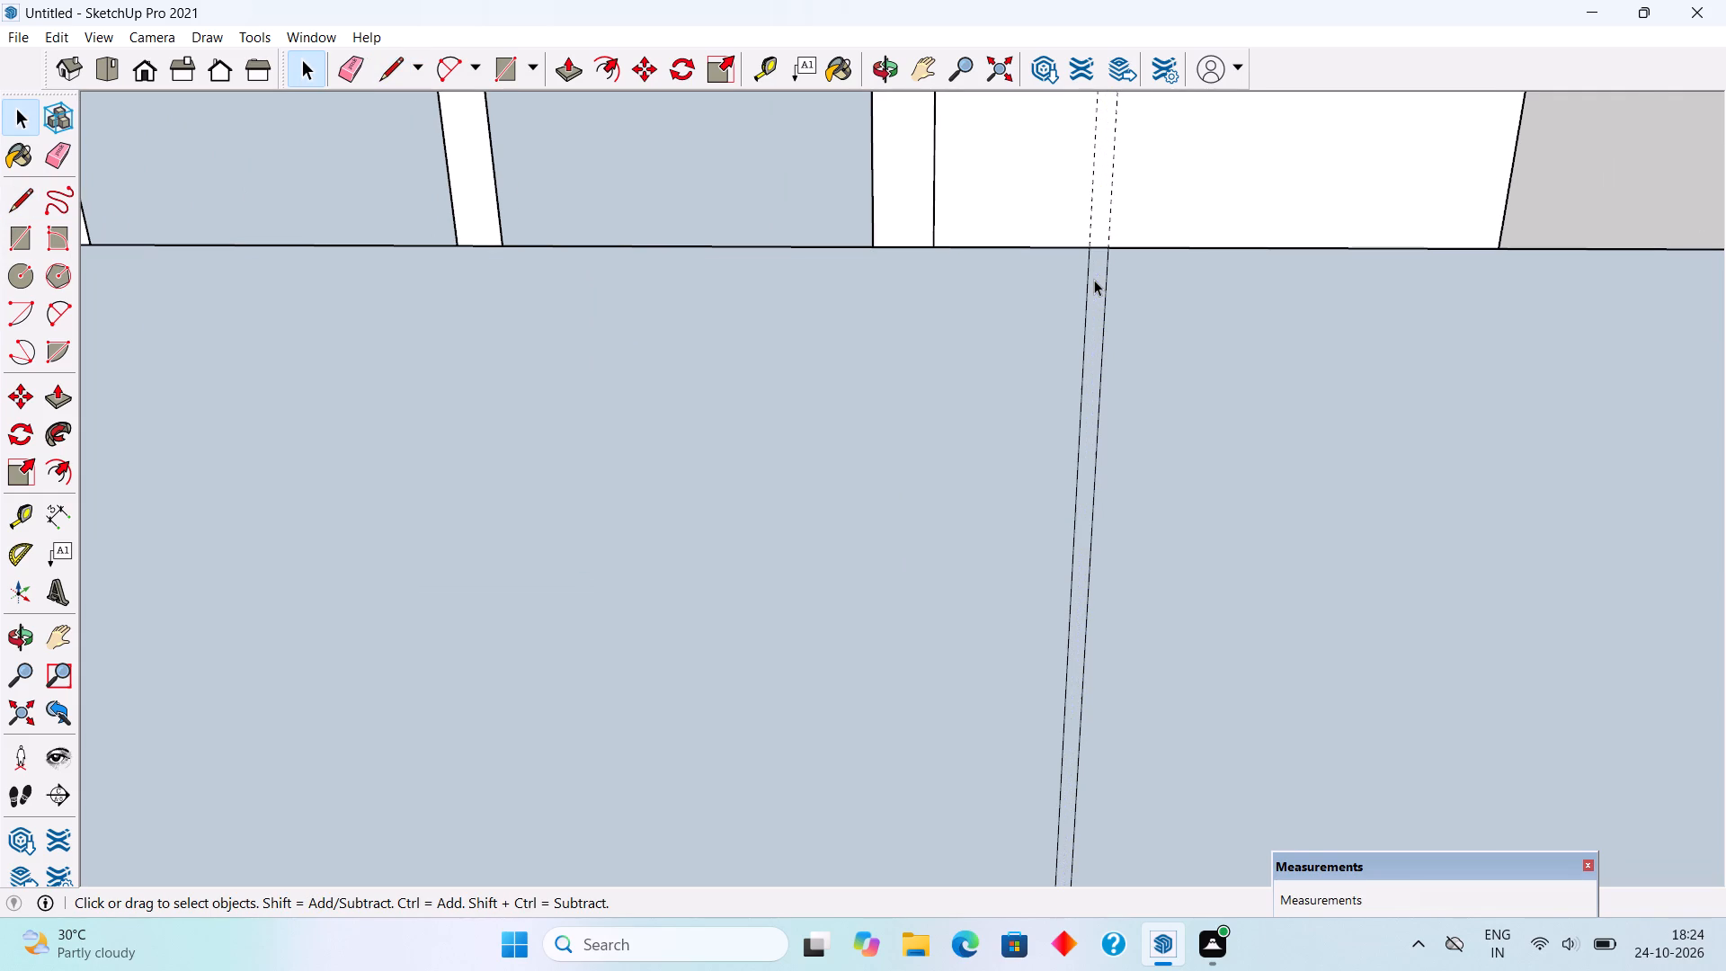
Delete the narrow strip face between the two vertical lines and its short top and bottom edges to open the central gap.
{"action": "left_click", "coordinate": [1097, 281]}
{"action": "key", "text": "Delete"}
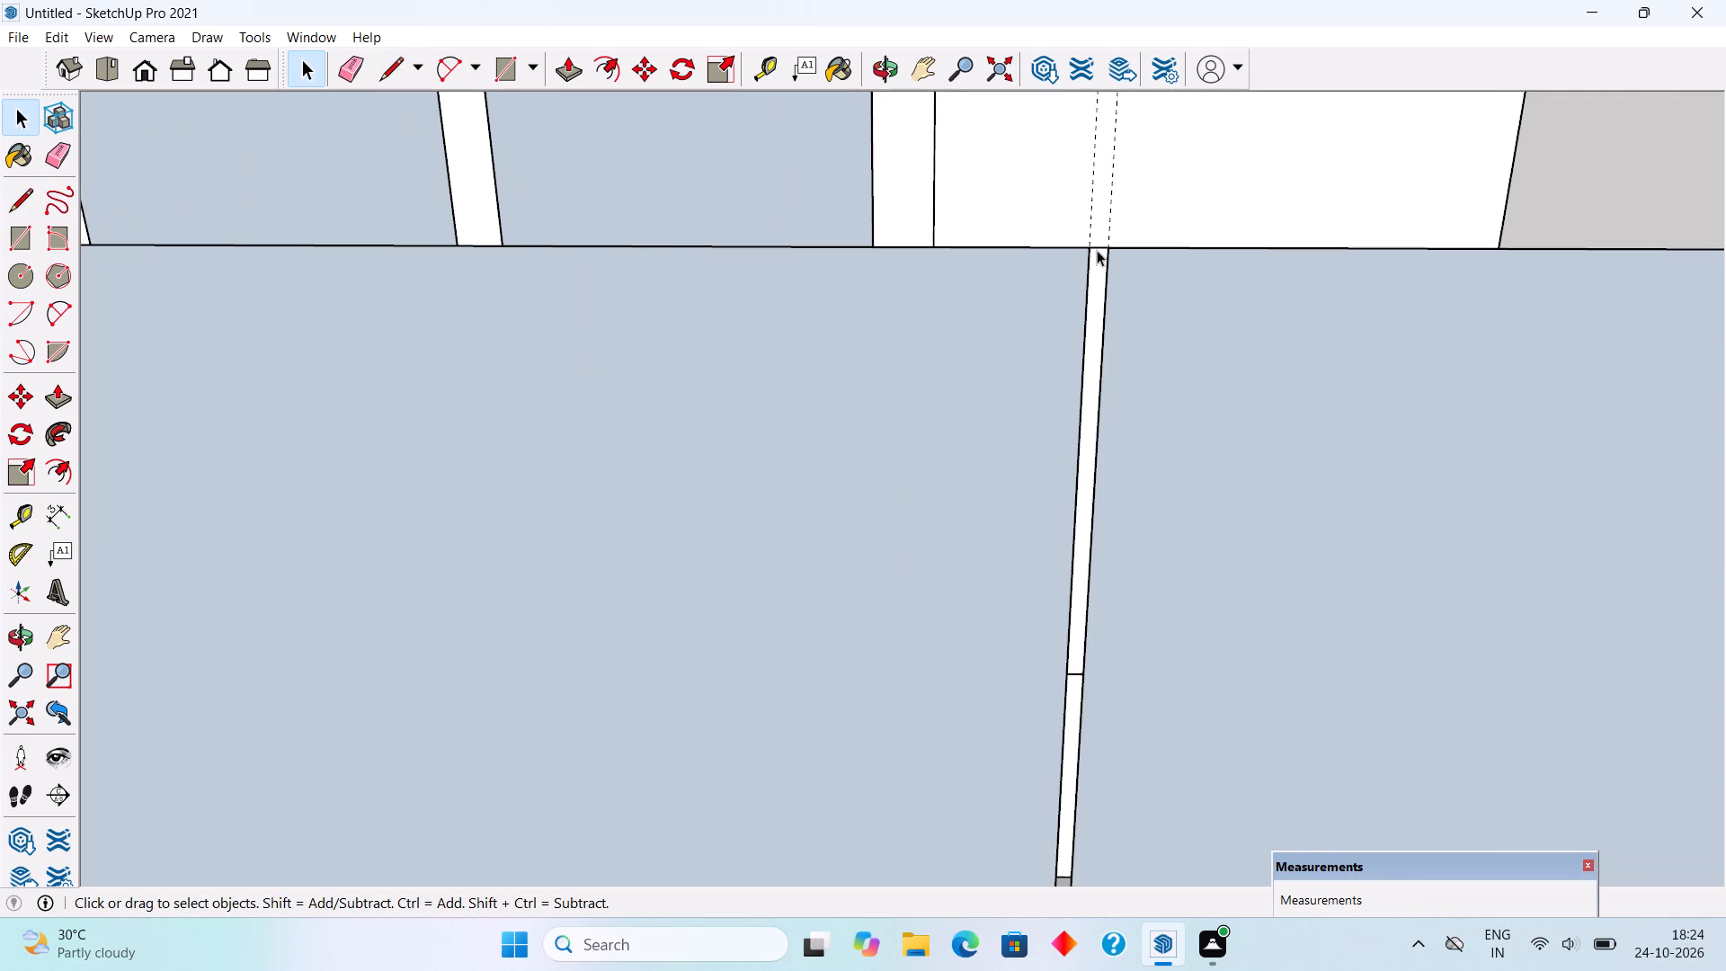
{"action": "left_click", "coordinate": [1097, 250]}
{"action": "key", "text": "Delete"}
{"action": "scroll", "coordinate": [1096, 243], "scroll_direction": "down", "scroll_amount": 11}
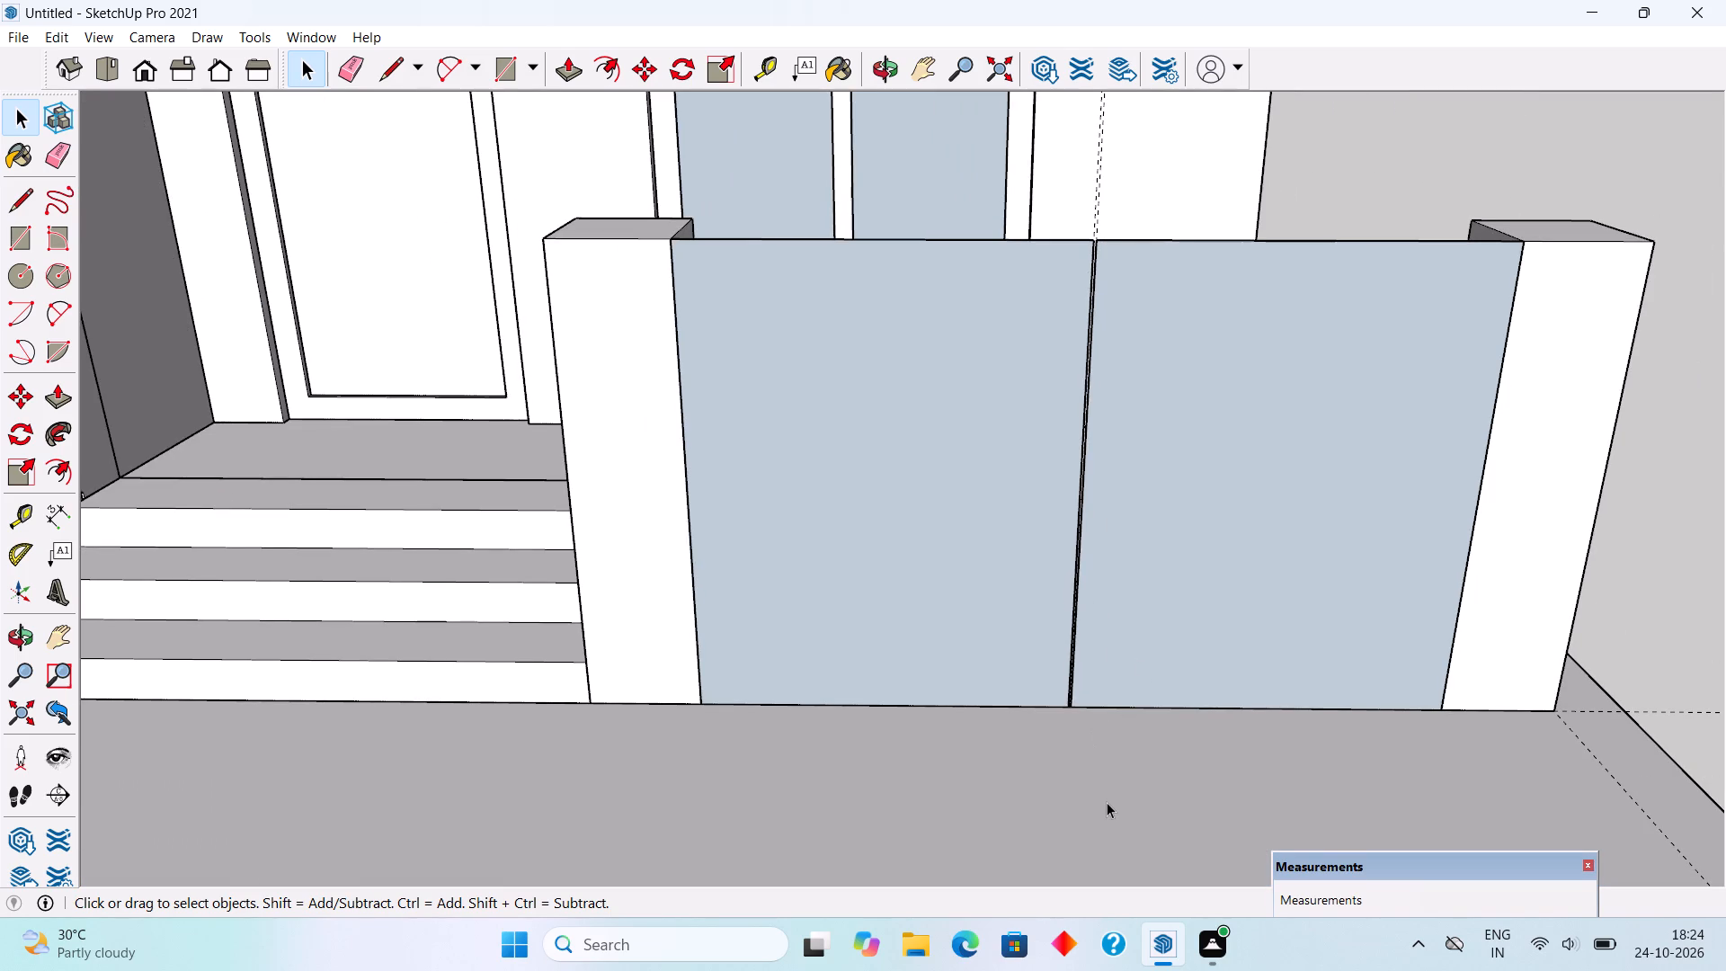
{"action": "scroll", "coordinate": [1107, 802], "scroll_direction": "up", "scroll_amount": 5}
{"action": "scroll", "coordinate": [1059, 664], "scroll_direction": "up", "scroll_amount": 3}
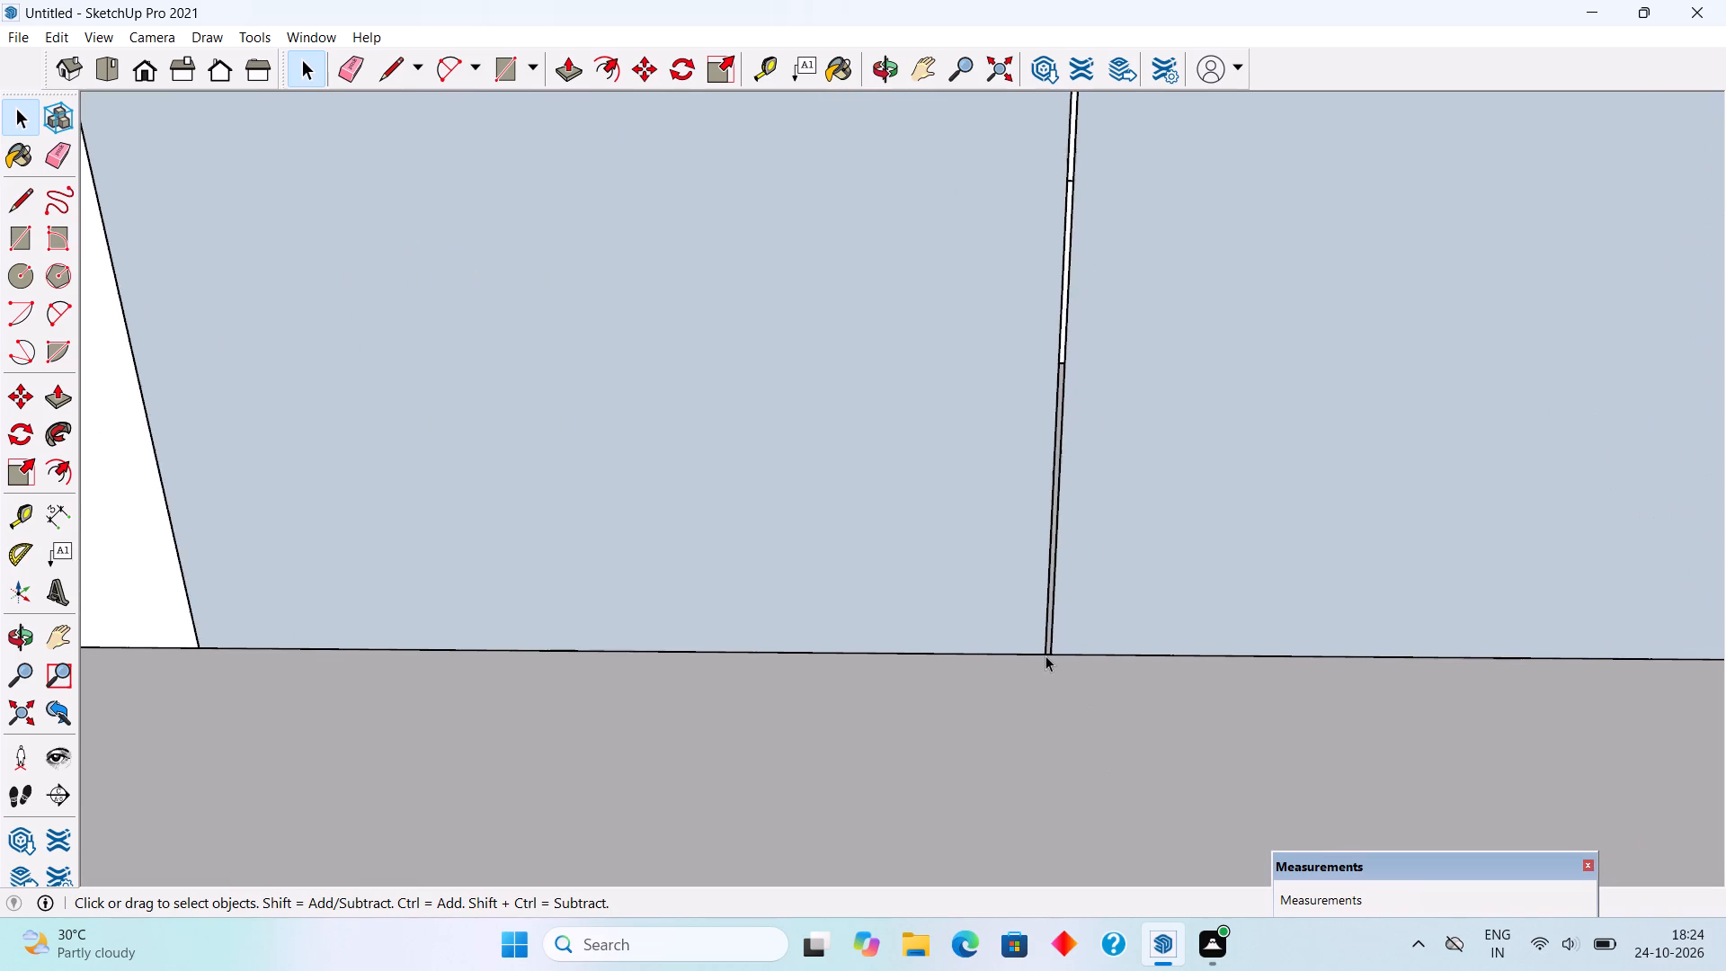
{"action": "scroll", "coordinate": [1045, 655], "scroll_direction": "up", "scroll_amount": 9}
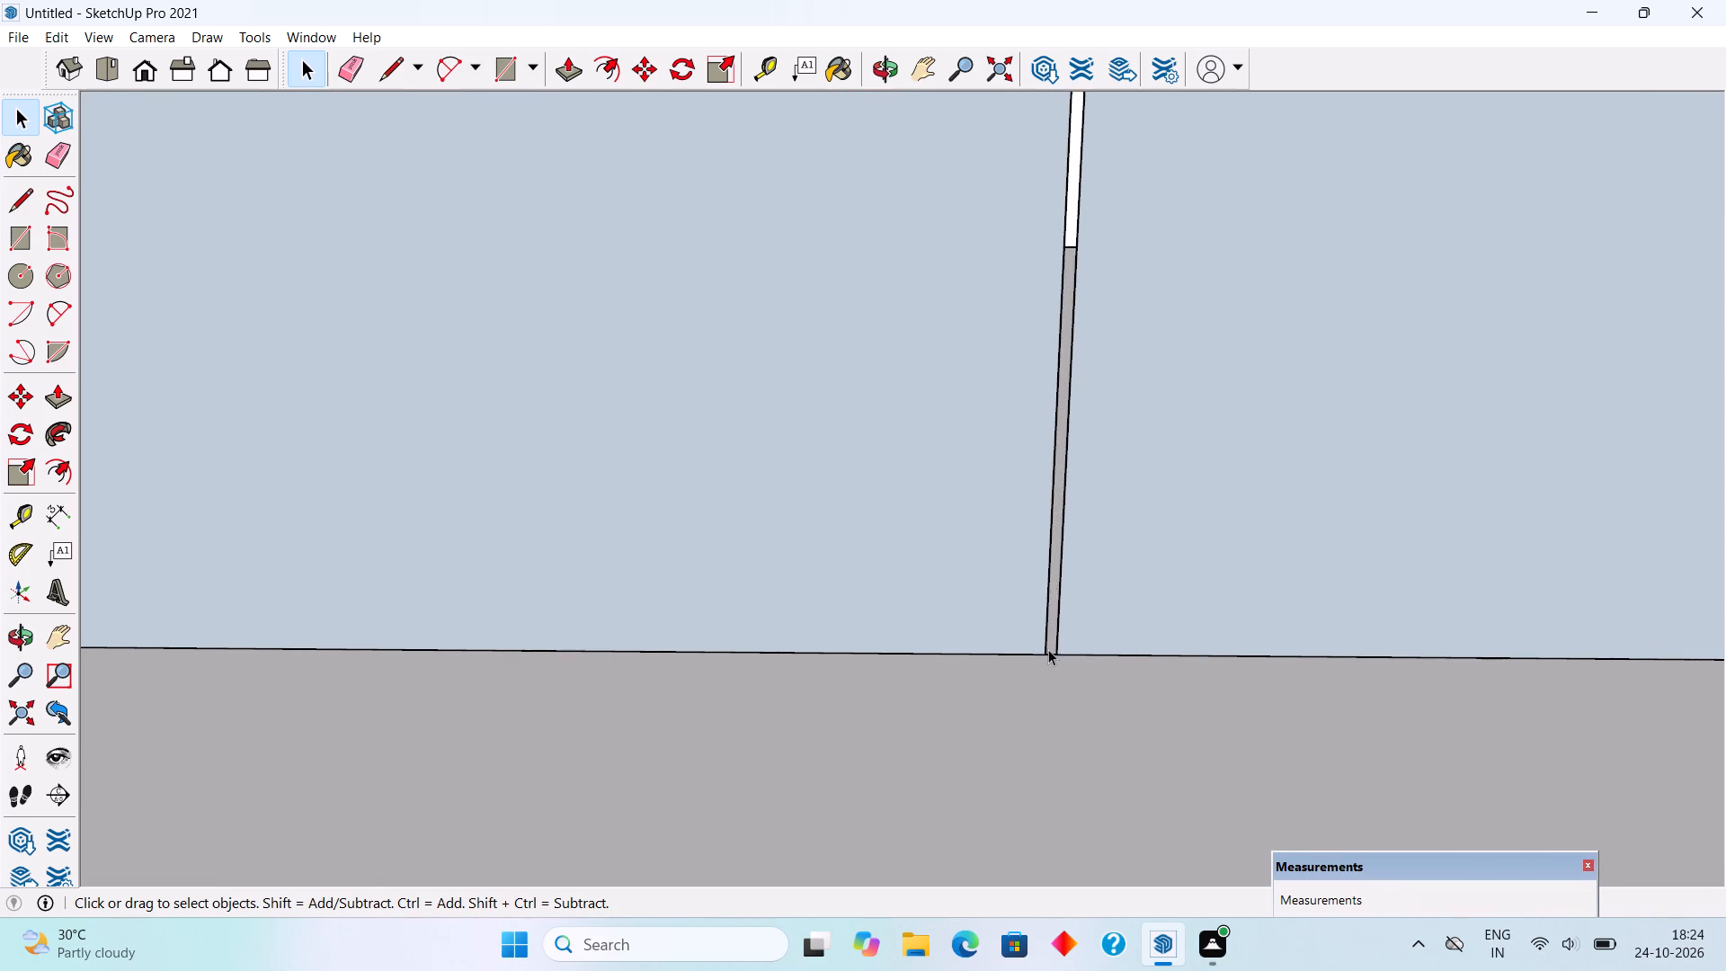
{"action": "scroll", "coordinate": [1052, 645], "scroll_direction": "up", "scroll_amount": 3}
{"action": "left_click", "coordinate": [1050, 657]}
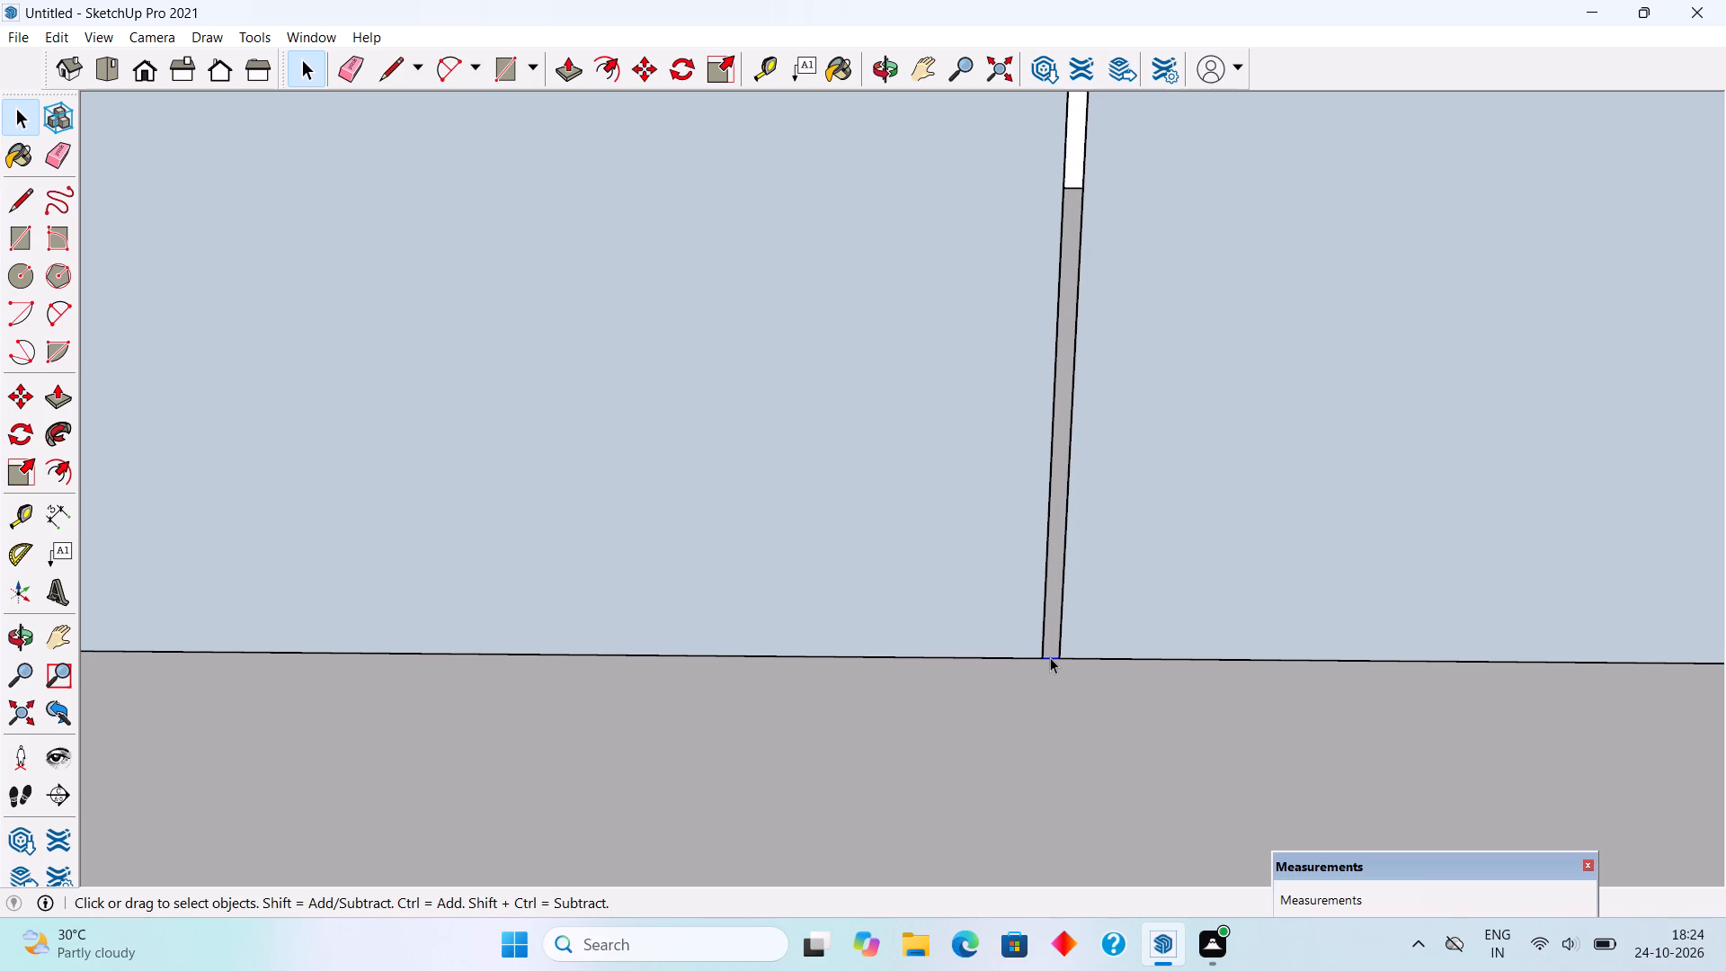
{"action": "key", "text": "Delete"}
Offset the outlines of both panel leaves 4" inward.
{"action": "scroll", "coordinate": [938, 570], "scroll_direction": "down", "scroll_amount": 20}
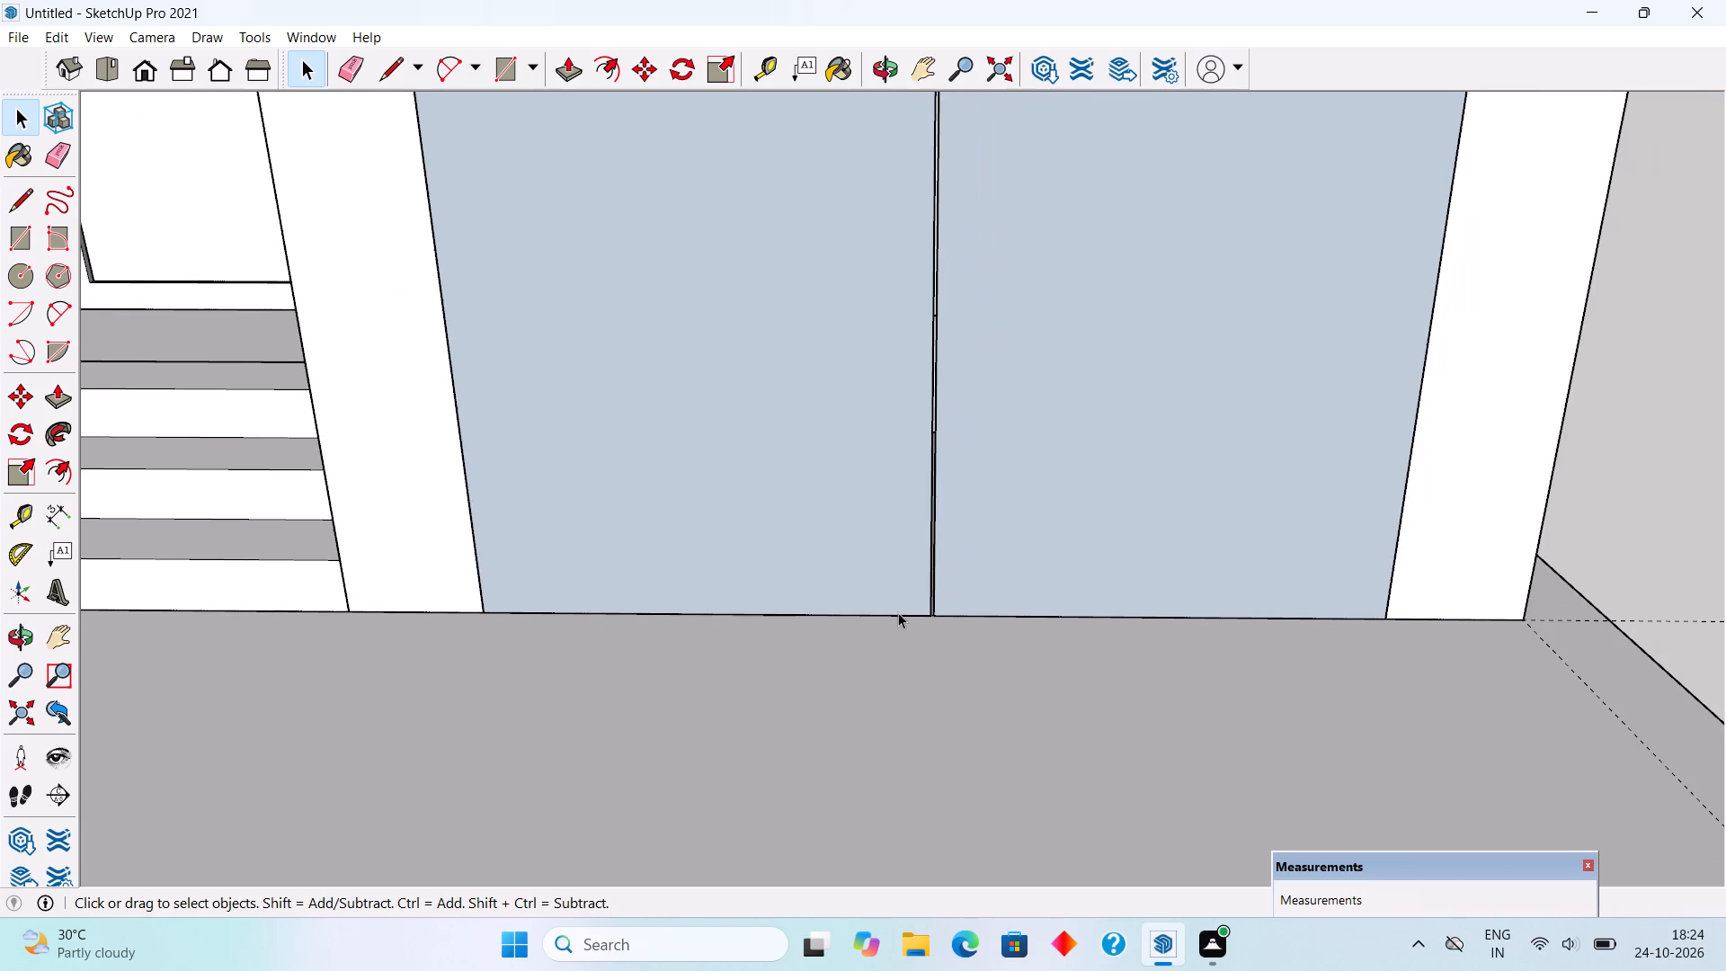
{"action": "key", "text": "f"}
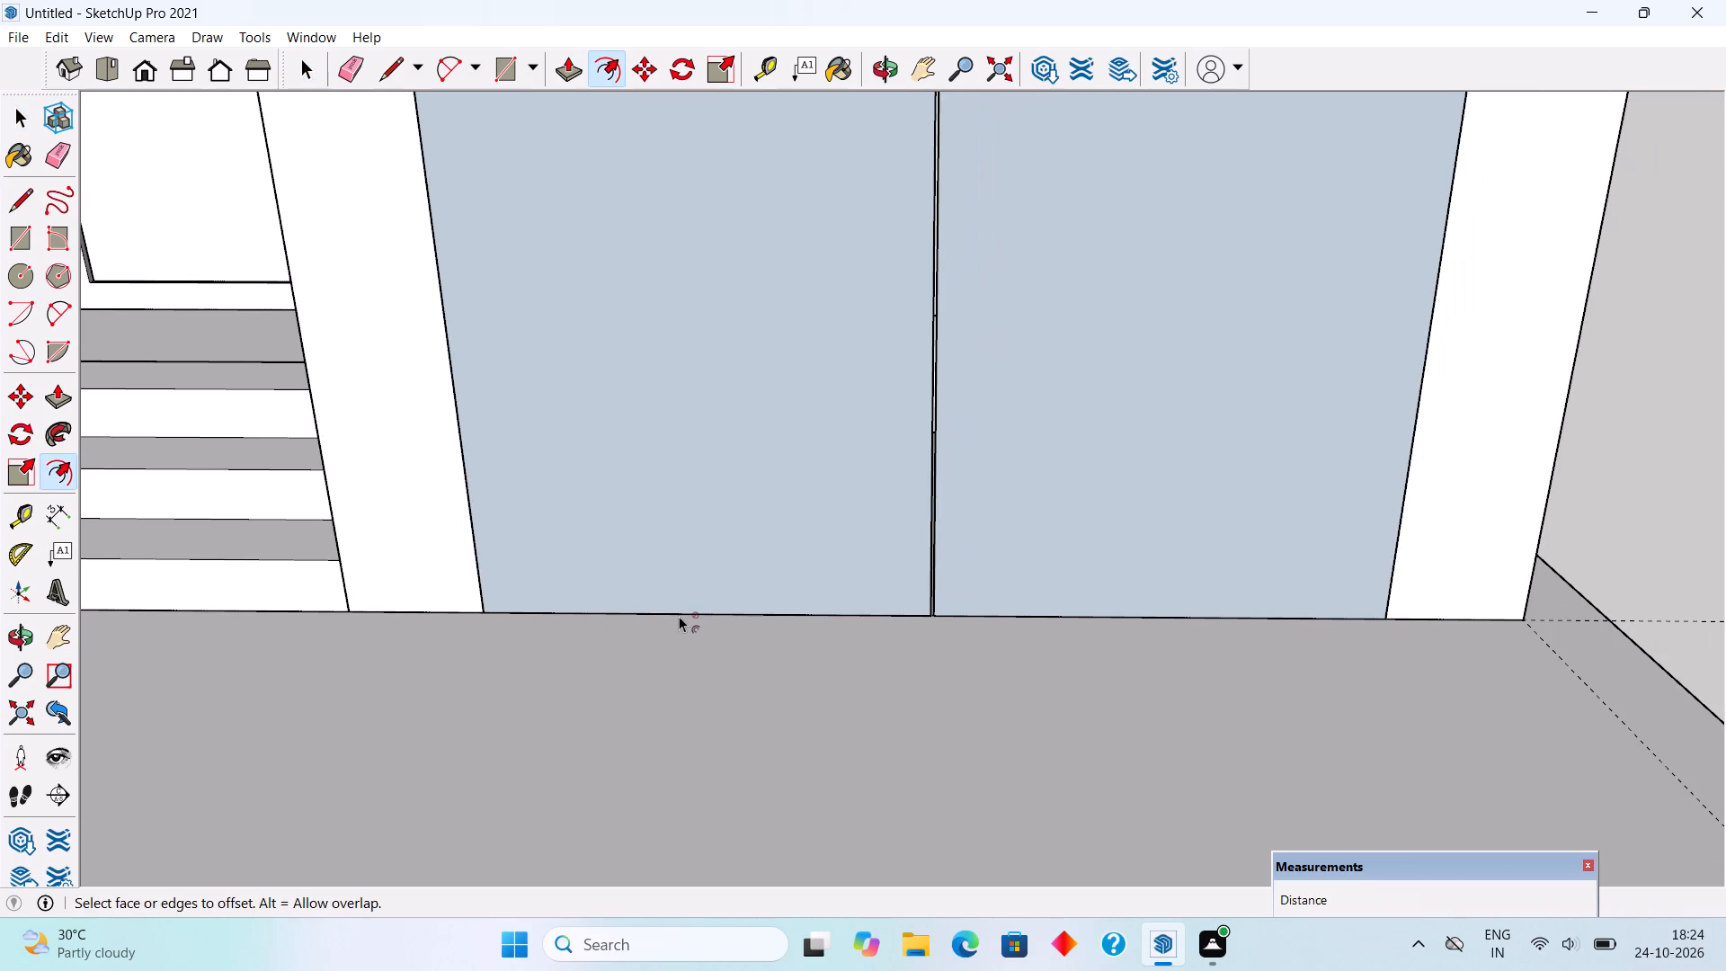
{"action": "left_click", "coordinate": [699, 605]}
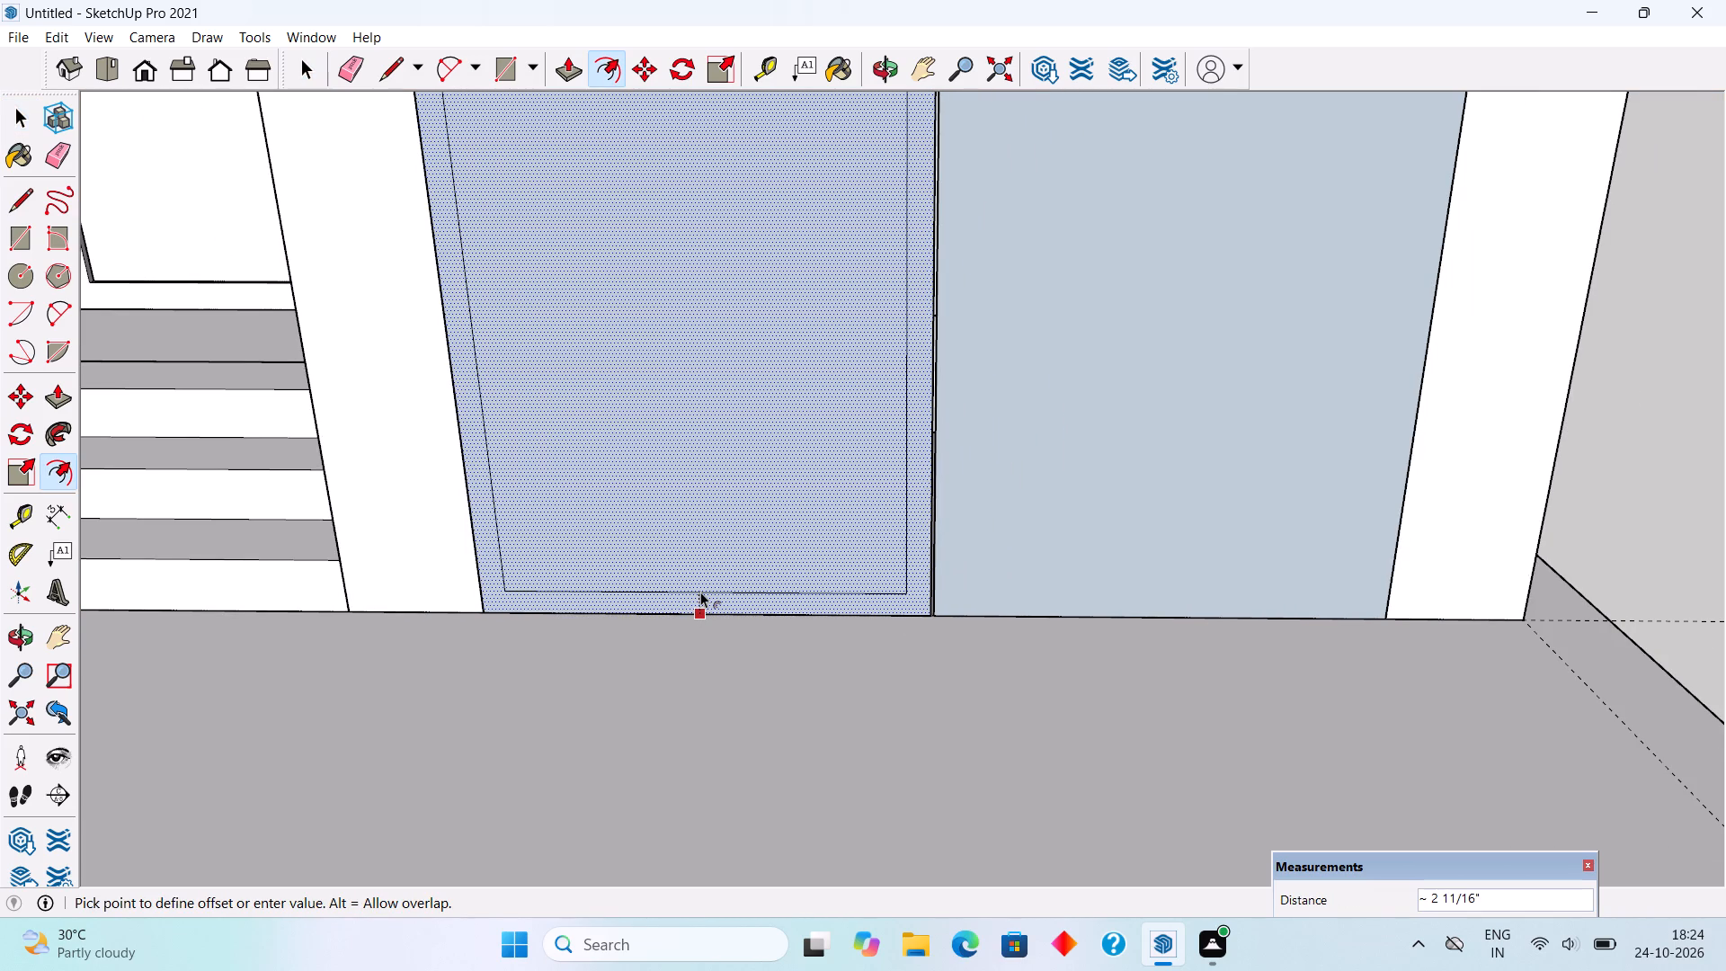
{"action": "type", "text": "4\""}
{"action": "key", "text": "Return"}
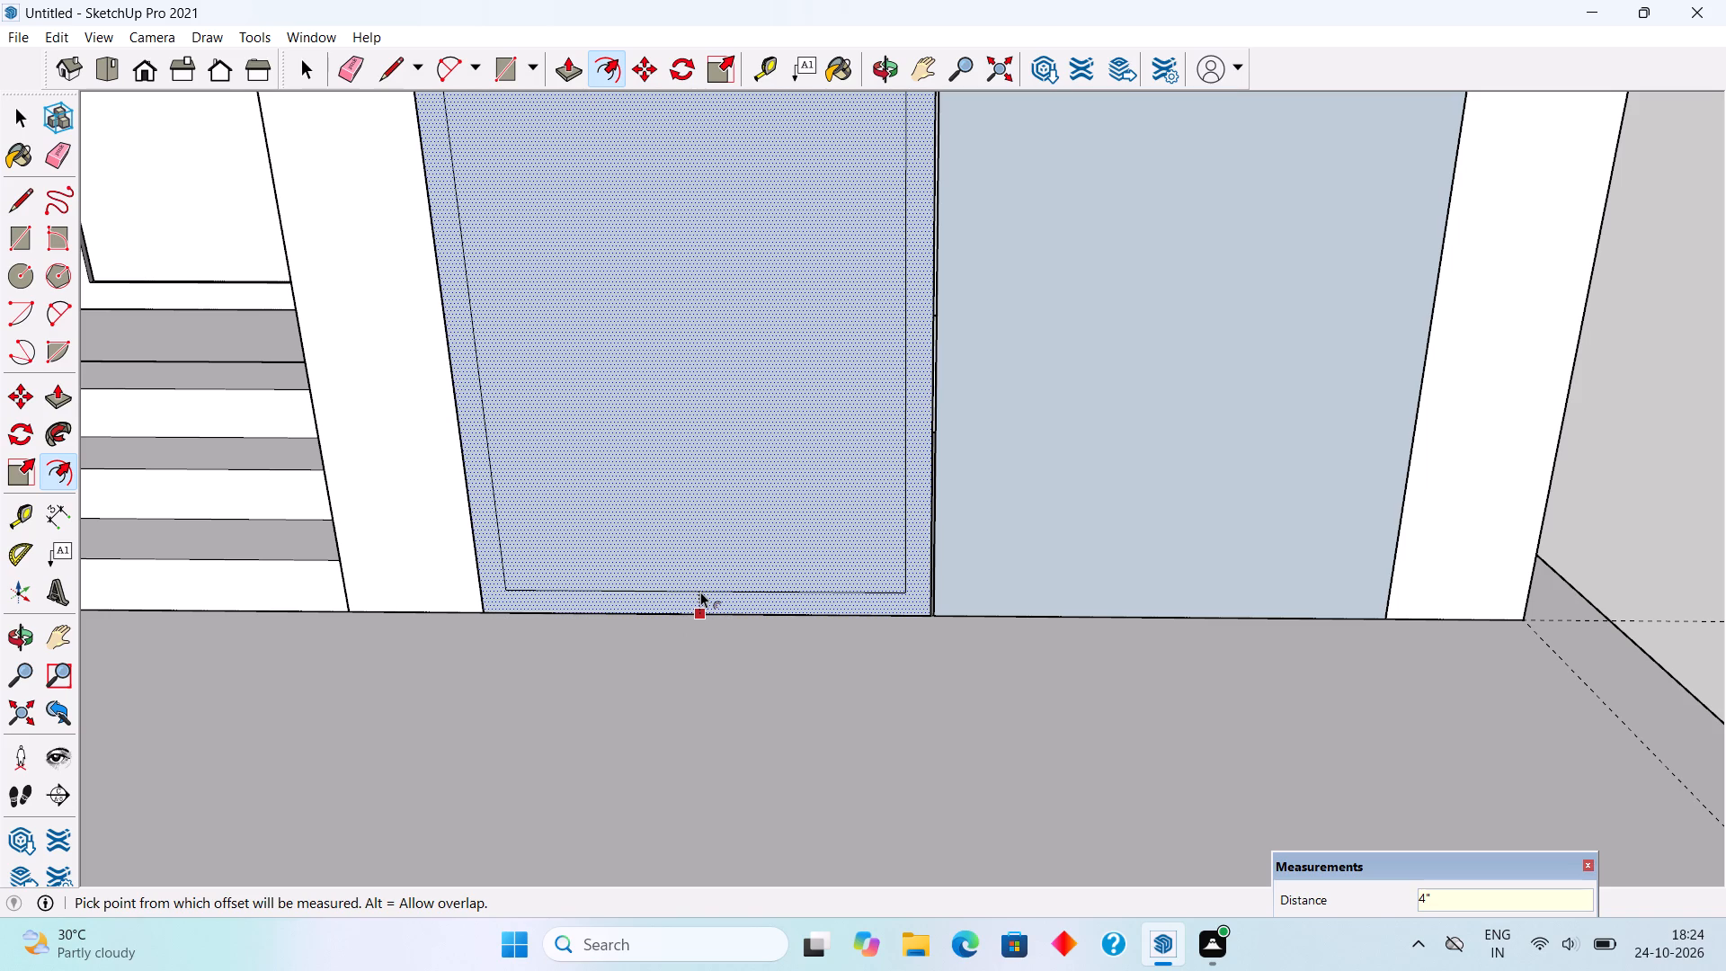
{"action": "left_click", "coordinate": [1141, 583]}
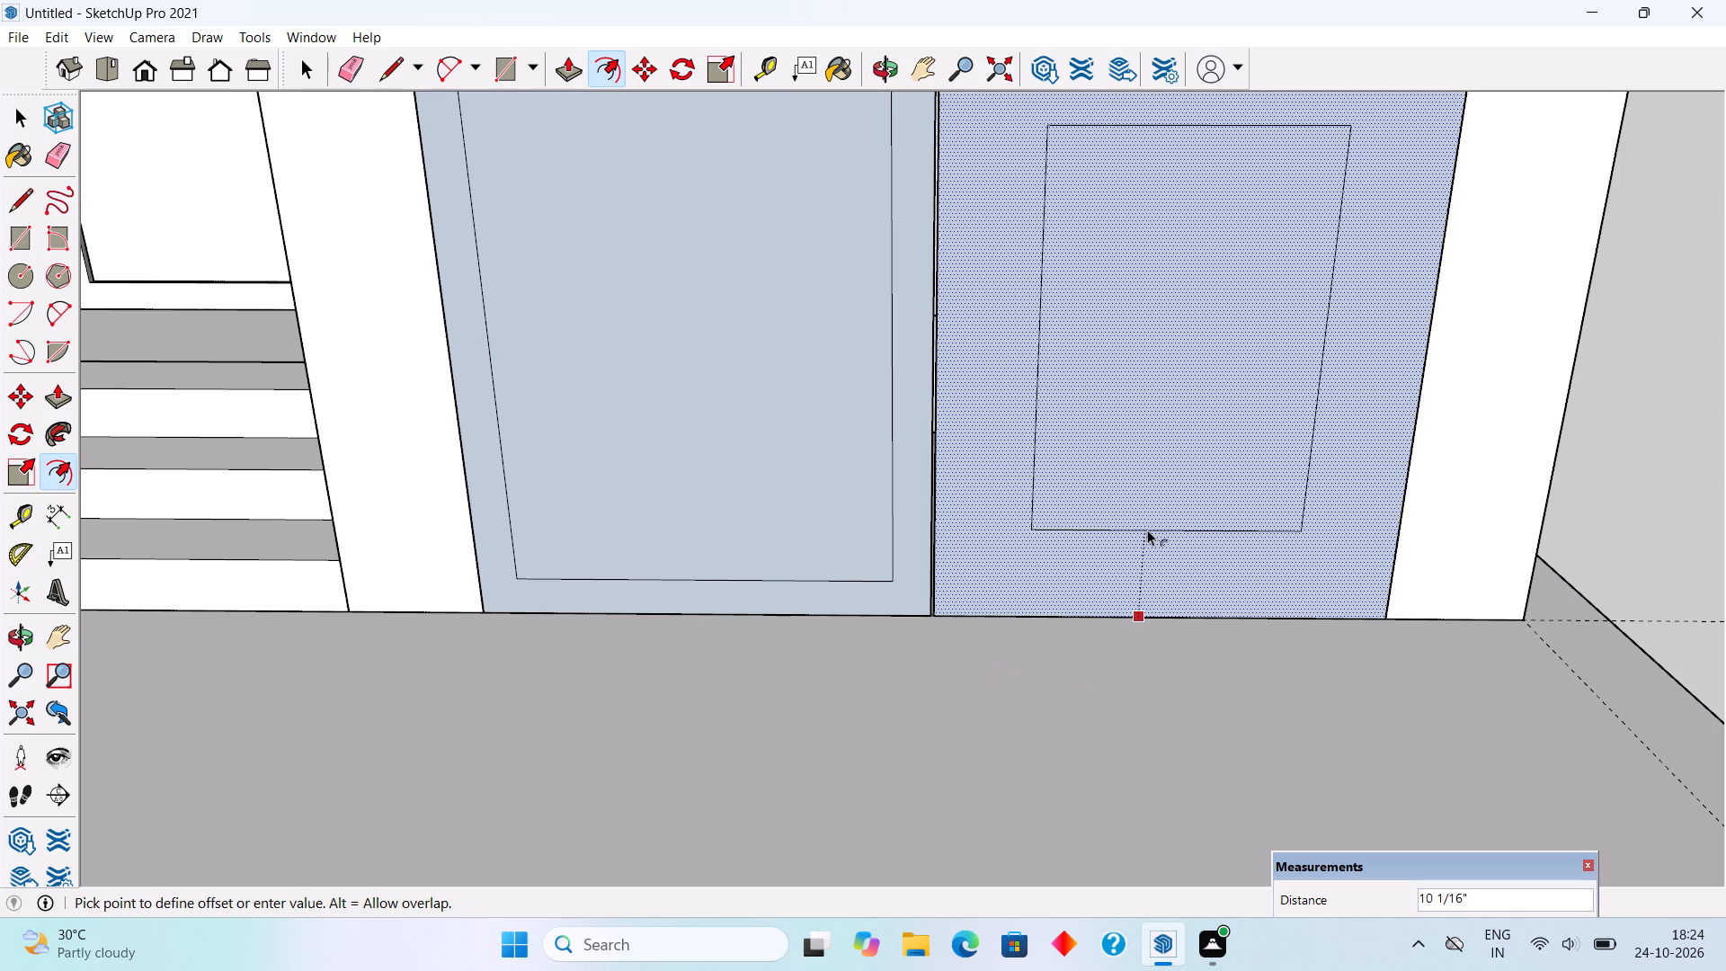
{"action": "type", "text": "4\""}
{"action": "key", "text": "Return"}
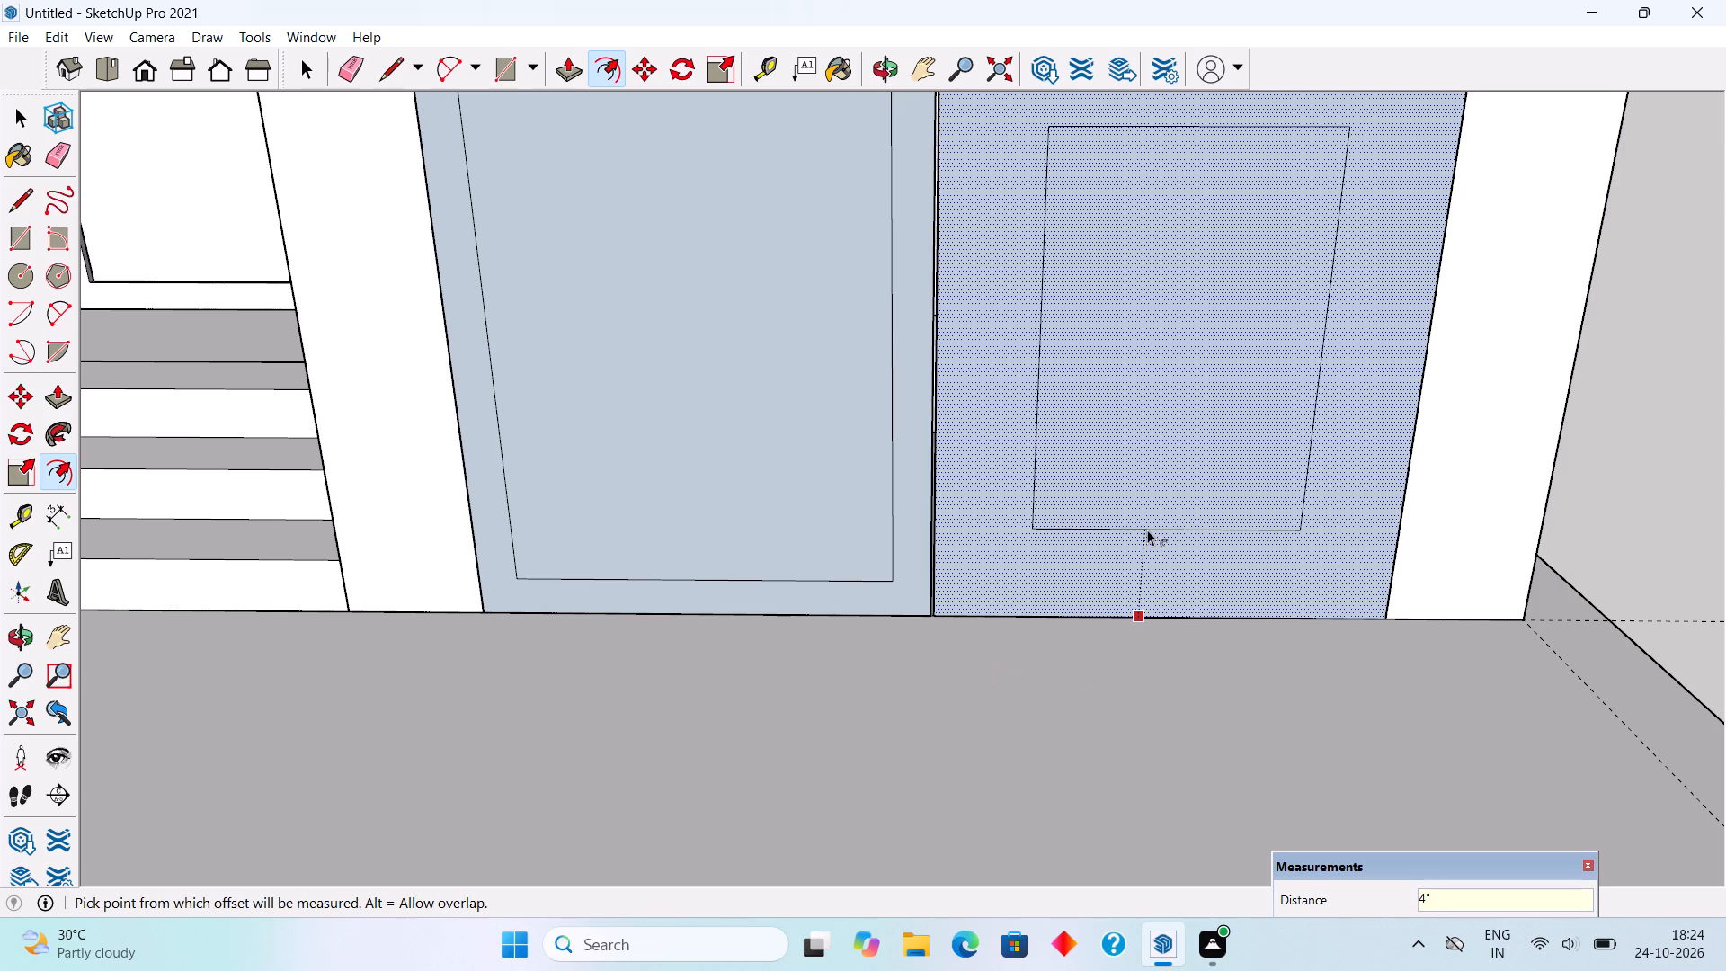
{"action": "key", "text": "space"}
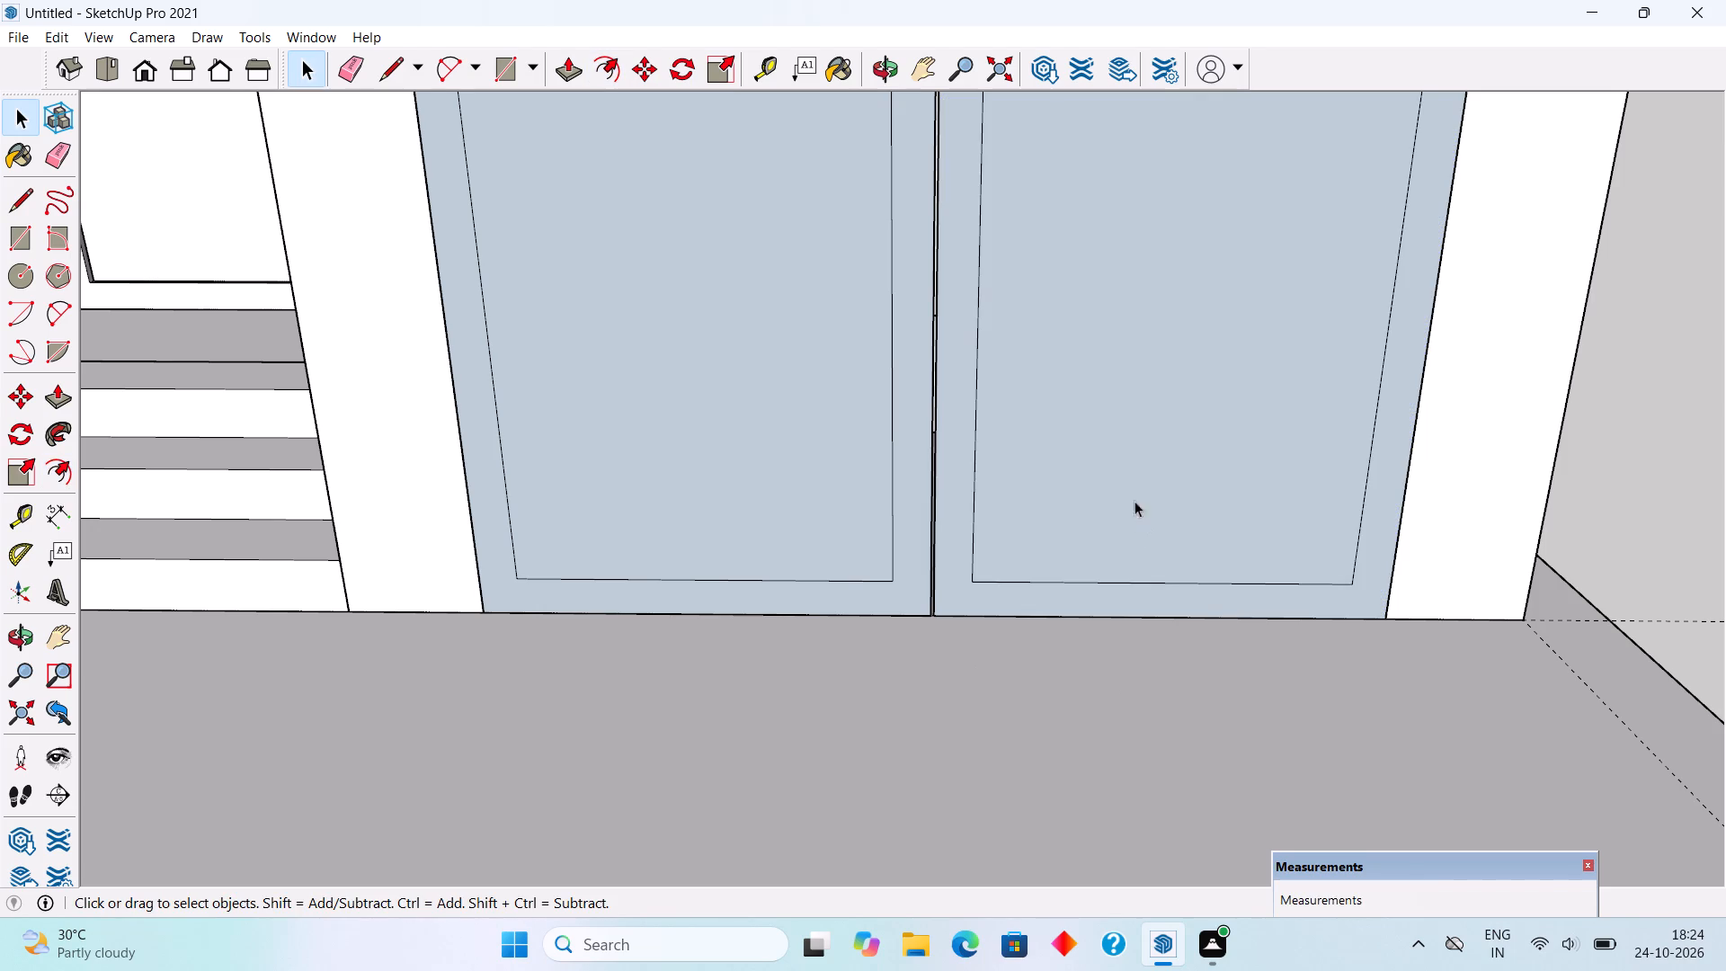
Place a horizontal guide 4" below the inner frame's top edge on the leaf beside the entrance steps.
{"action": "left_click", "coordinate": [1134, 481]}
{"action": "scroll", "coordinate": [1134, 481], "scroll_direction": "down", "scroll_amount": 5}
{"action": "scroll", "coordinate": [1022, 192], "scroll_direction": "up", "scroll_amount": 6}
{"action": "middle_click_drag", "start_coordinate": [1022, 285], "coordinate": [1010, 205]}
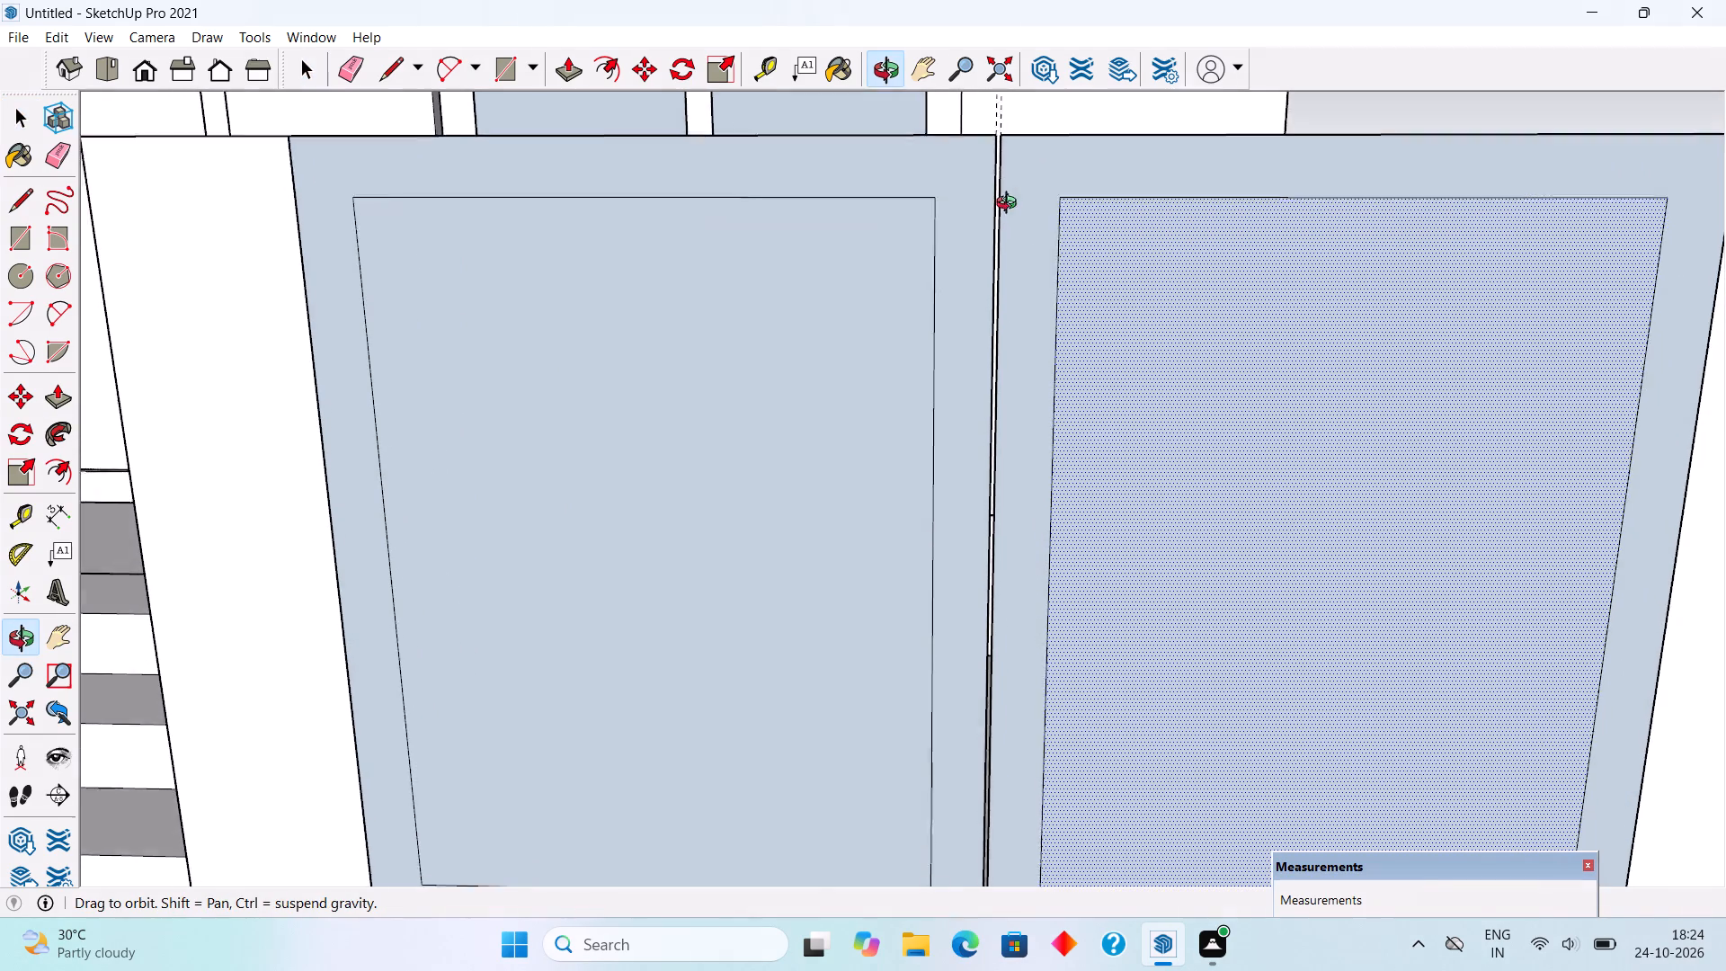
{"action": "middle_click_drag", "start_coordinate": [1010, 205], "coordinate": [1010, 198]}
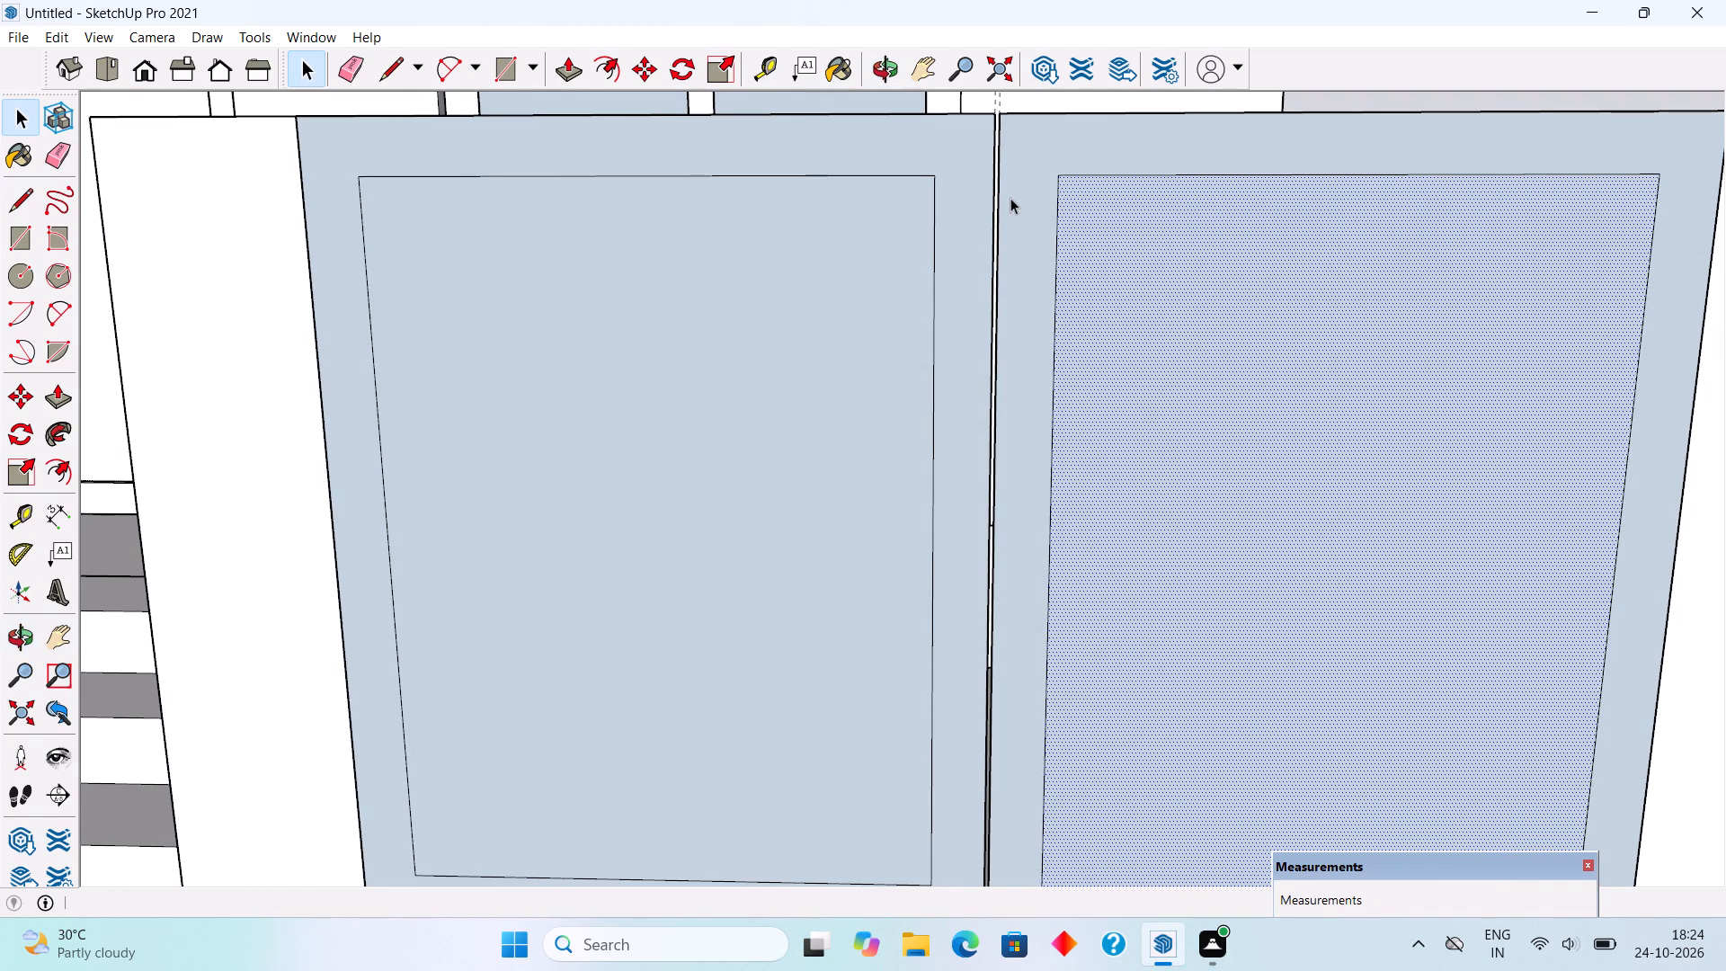
{"action": "key", "text": "t"}
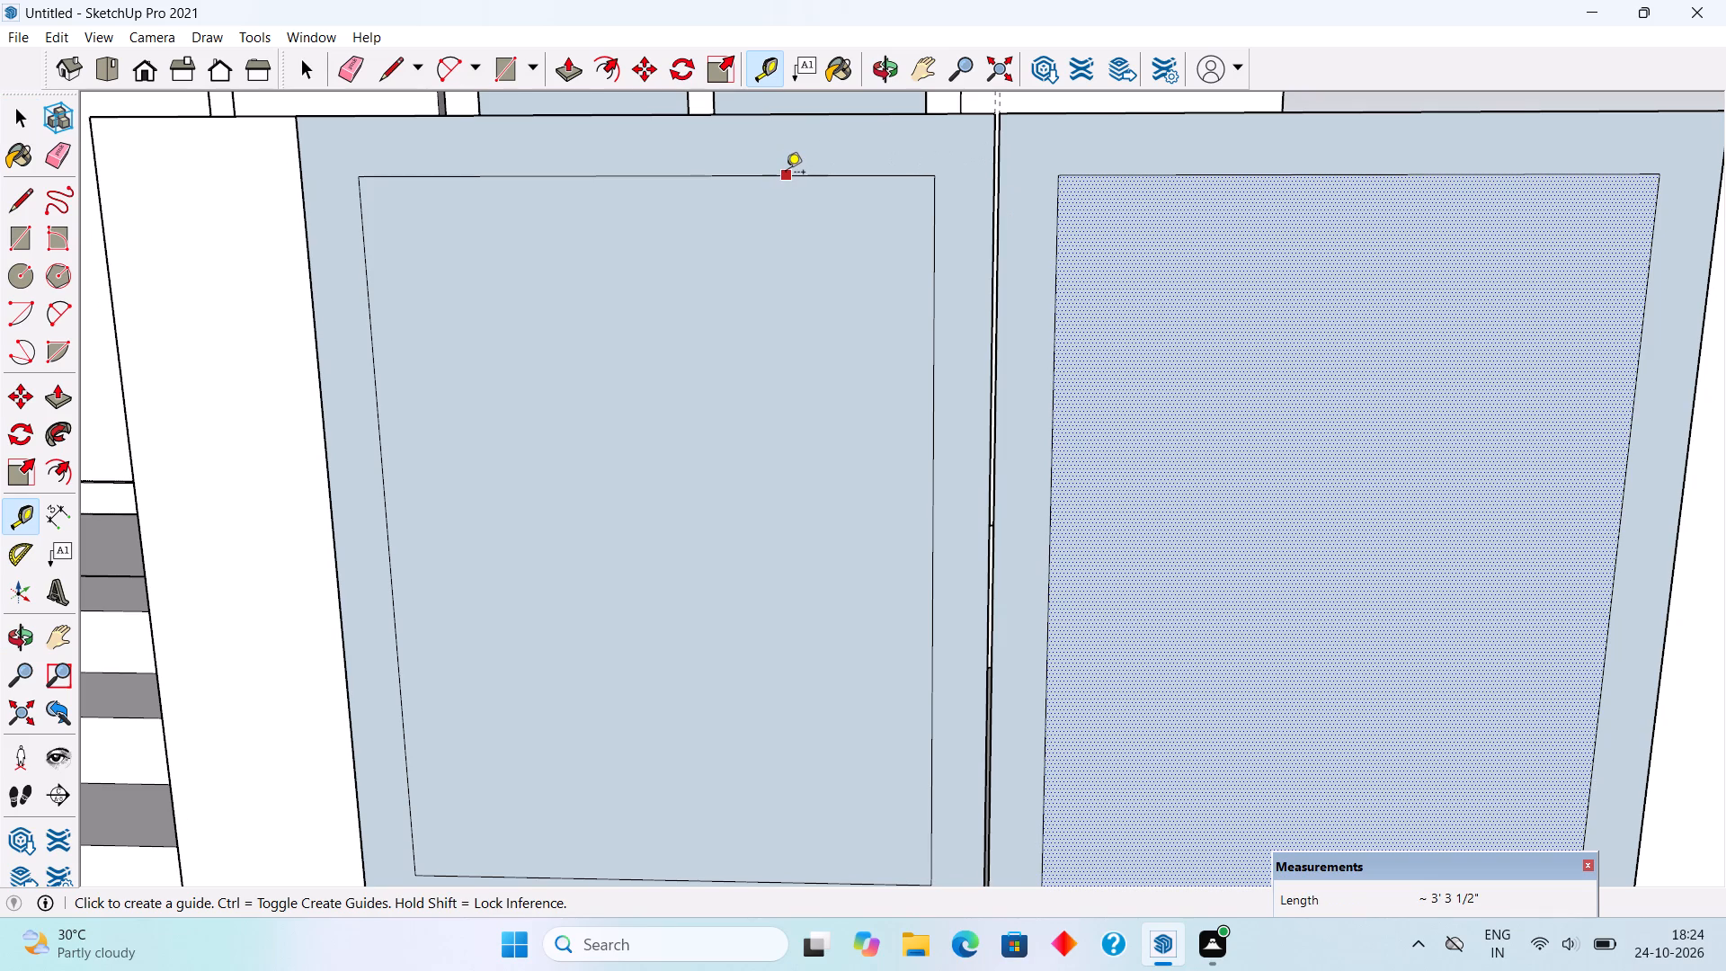
{"action": "left_click", "coordinate": [786, 174]}
{"action": "type", "text": "4\""}
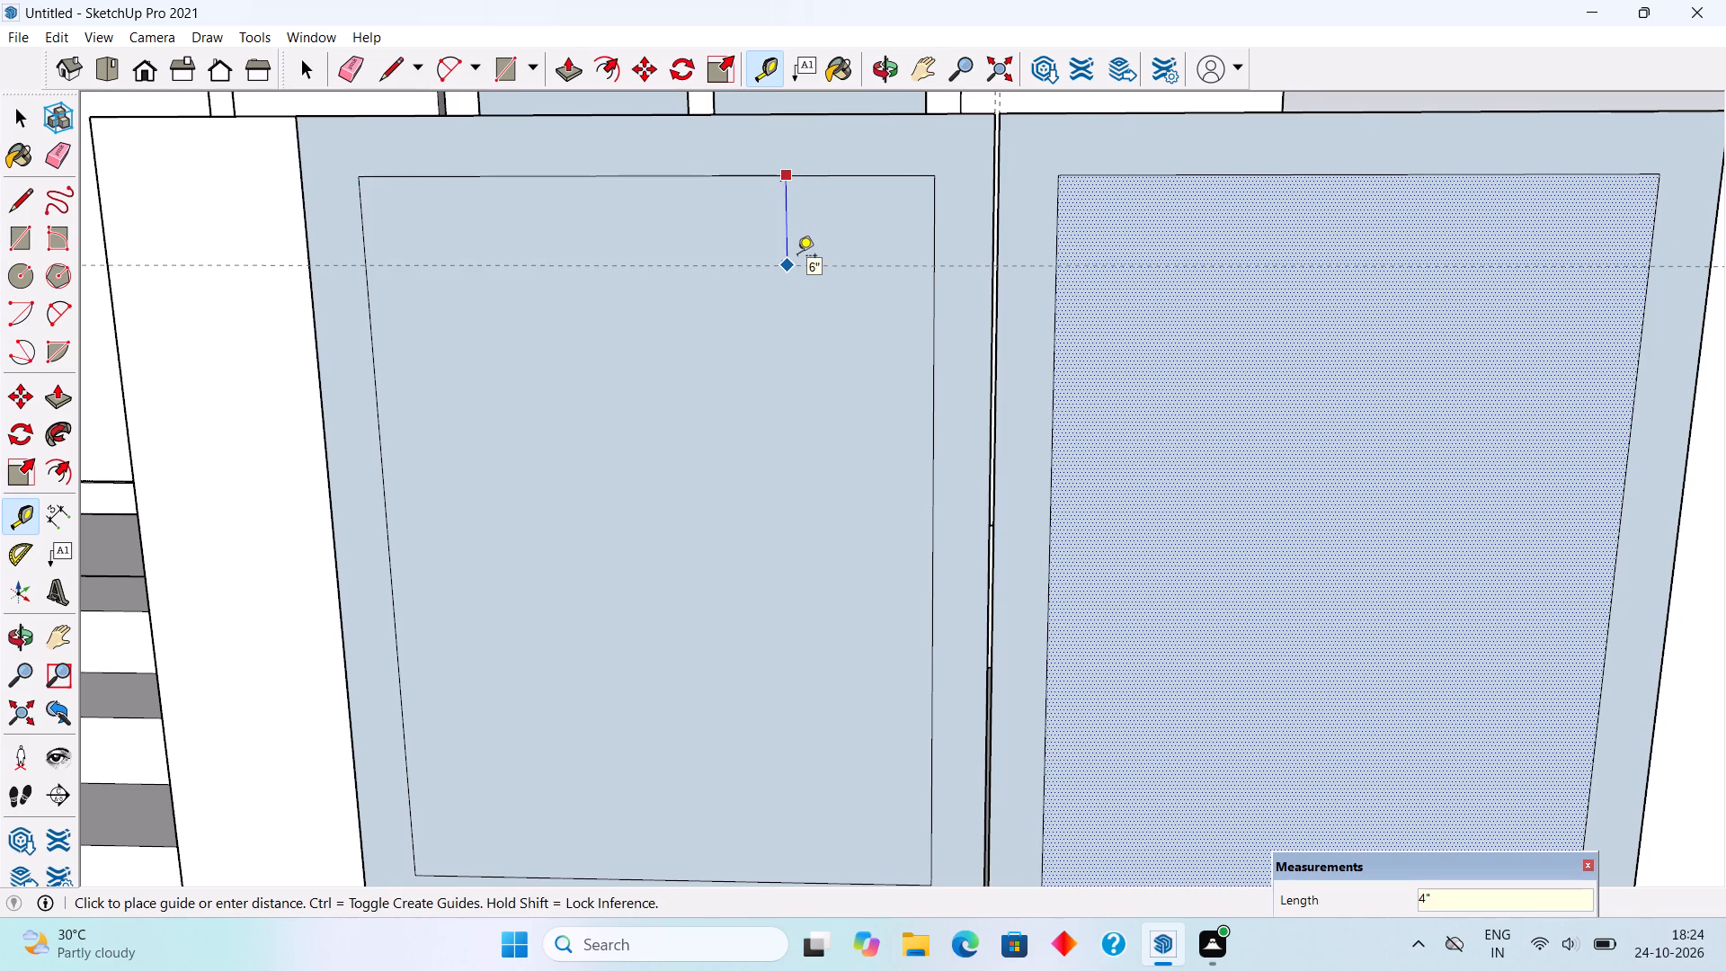
{"action": "key", "text": "Return"}
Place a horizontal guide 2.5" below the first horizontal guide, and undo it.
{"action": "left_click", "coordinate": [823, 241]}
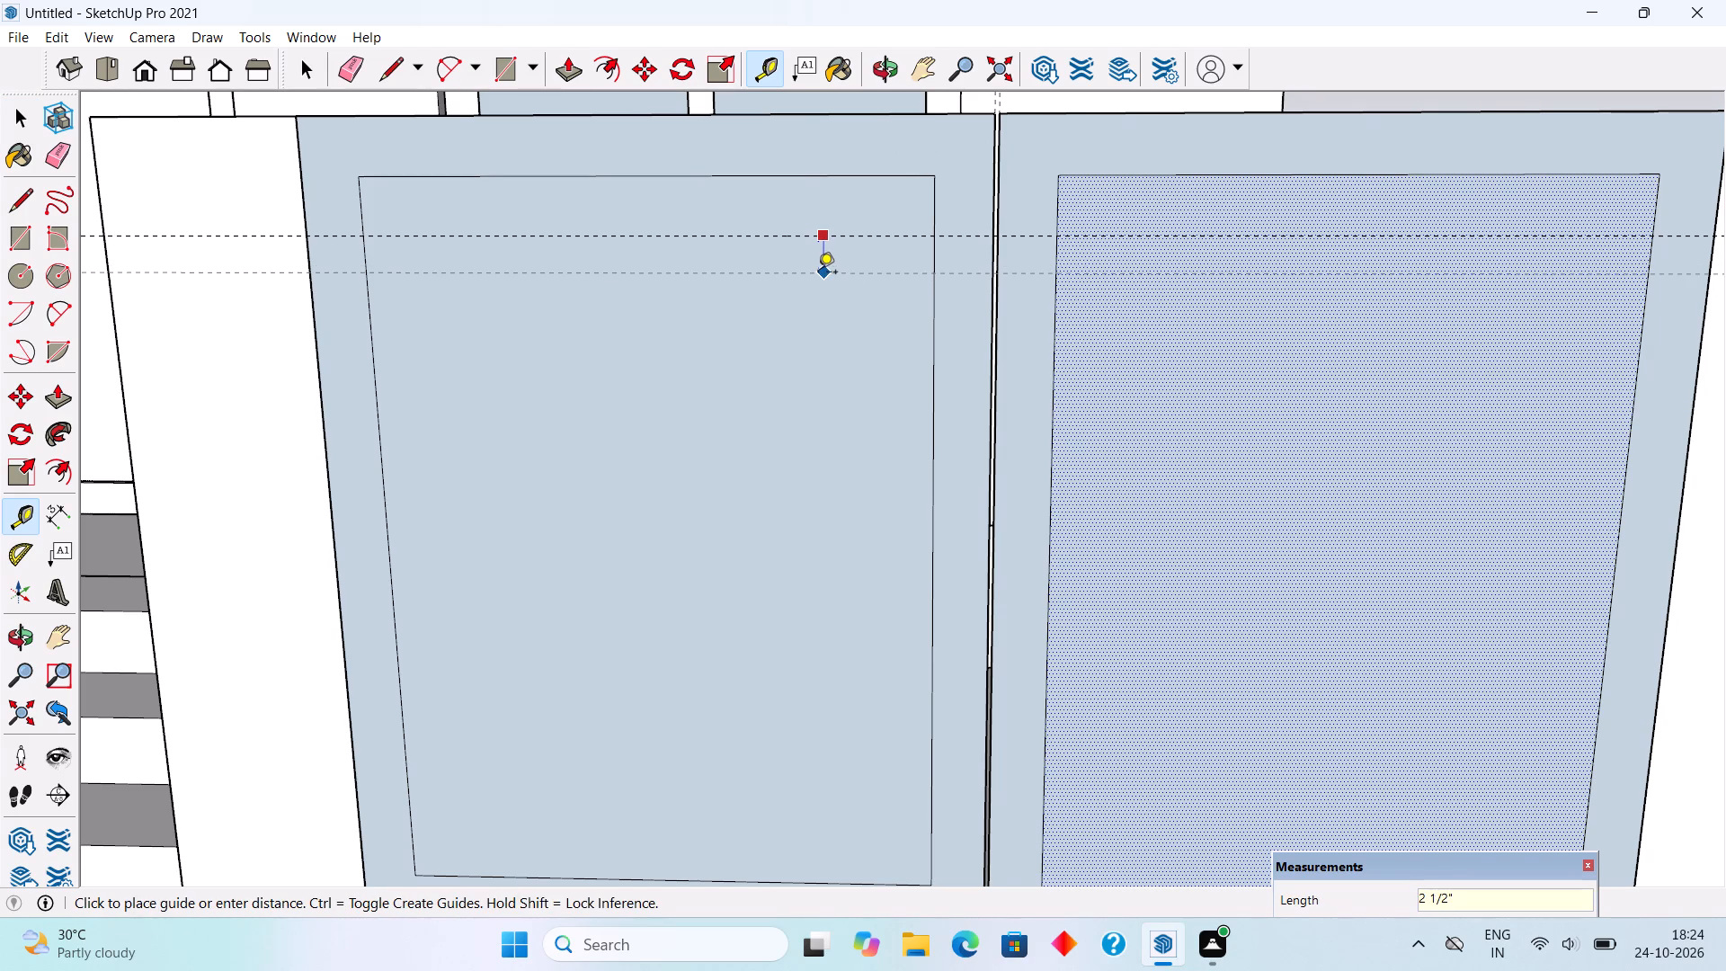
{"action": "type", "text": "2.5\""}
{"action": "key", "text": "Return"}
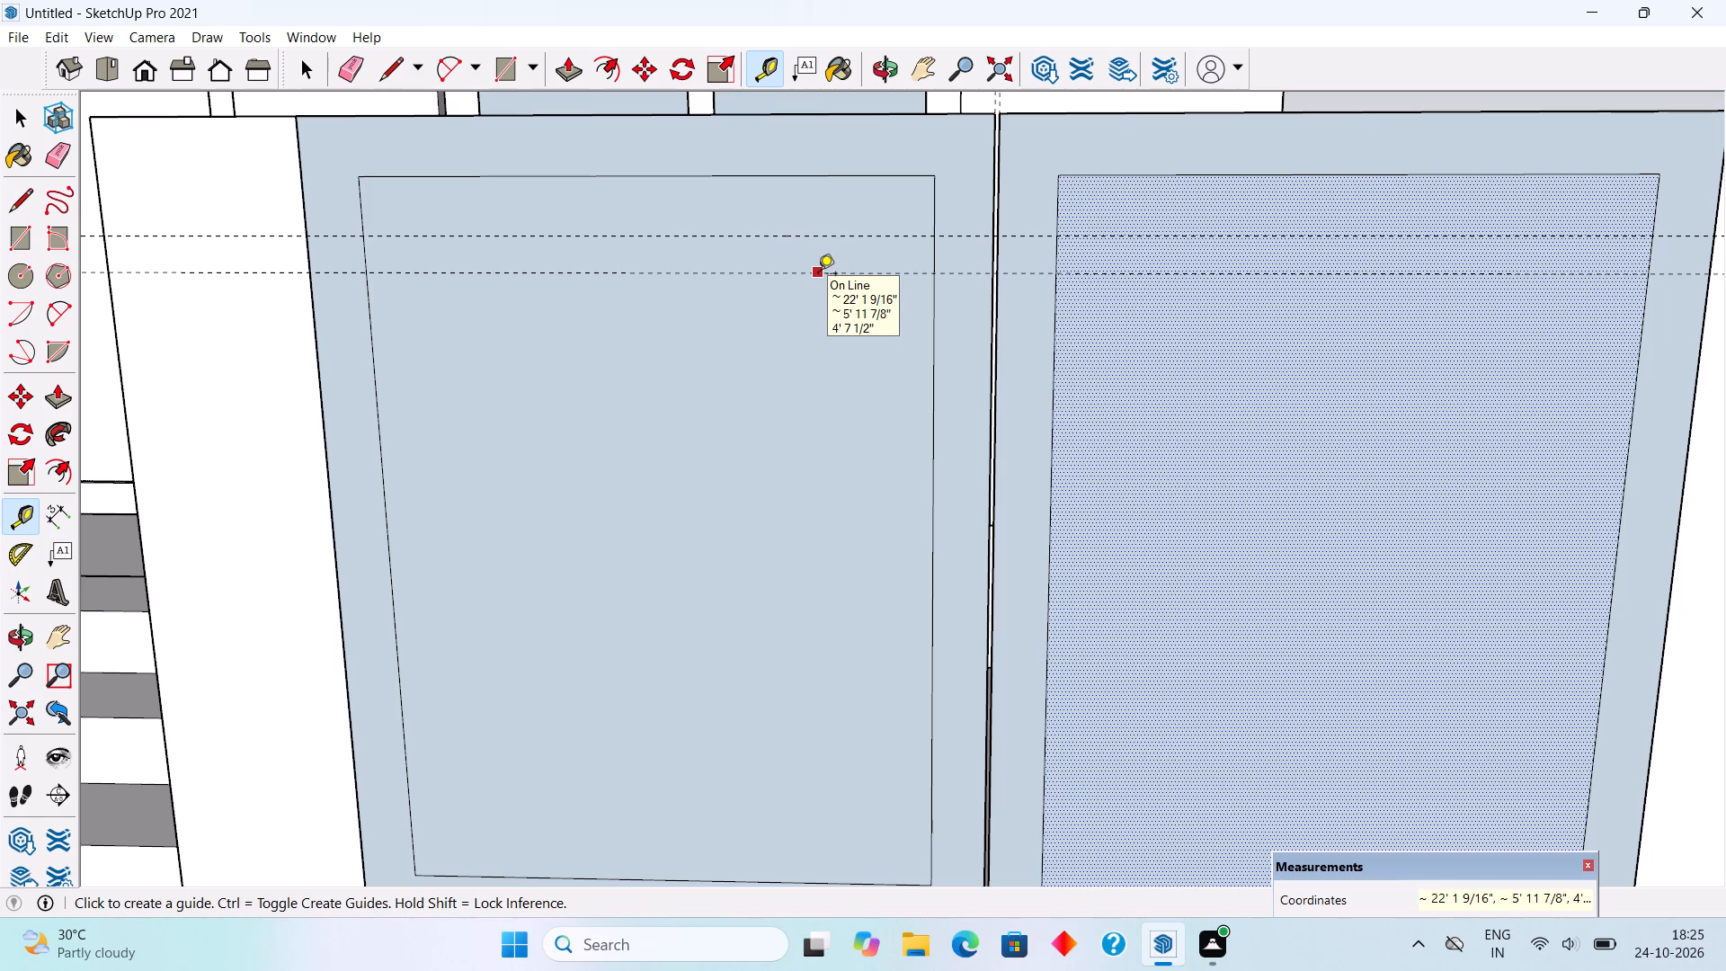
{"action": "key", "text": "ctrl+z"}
Place a horizontal guide 2" below the first horizontal guide.
{"action": "left_click", "coordinate": [876, 239]}
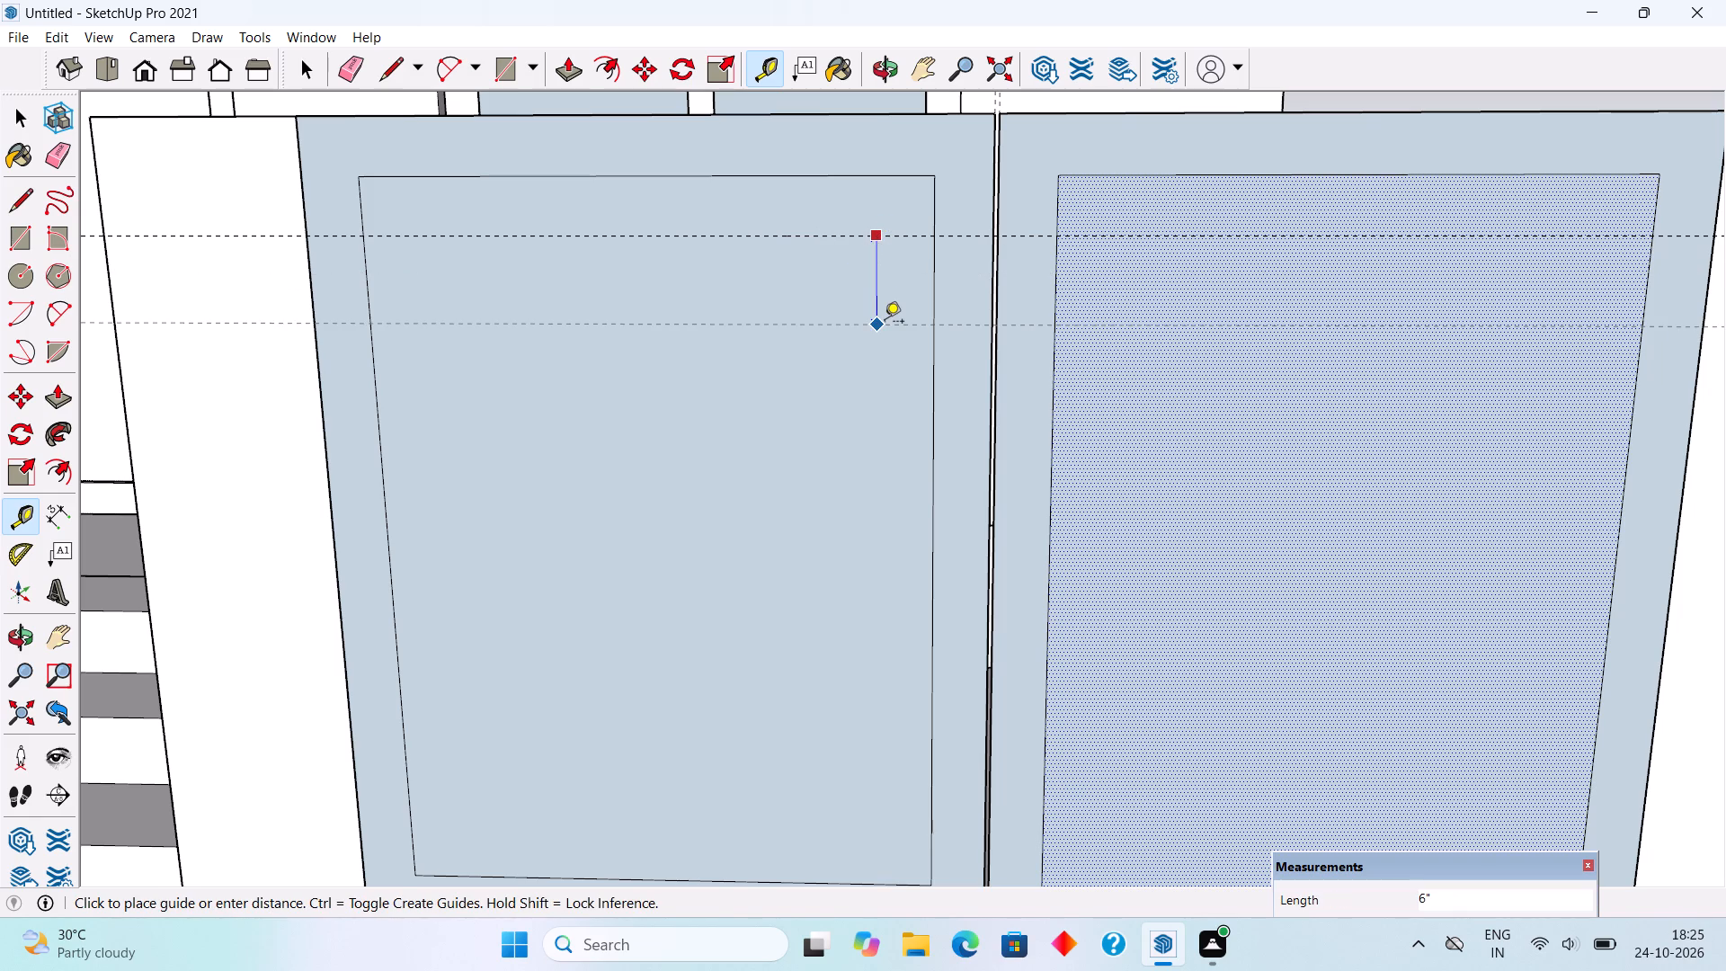
{"action": "type", "text": "2\""}
{"action": "key", "text": "Return"}
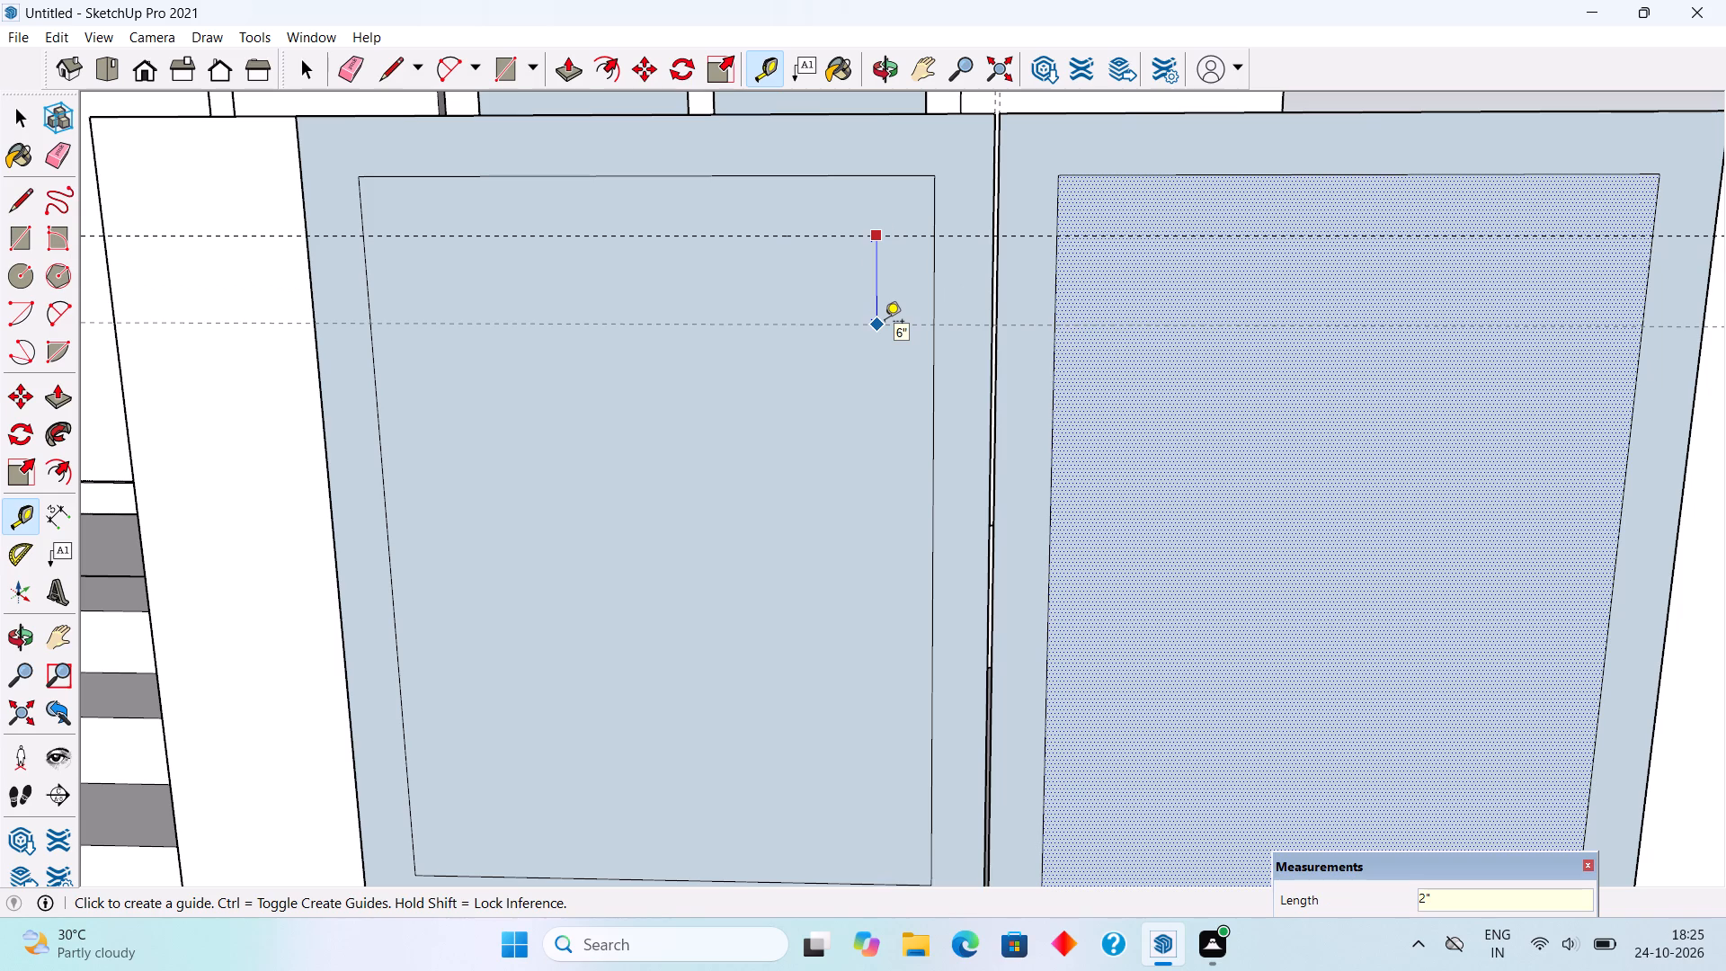
{"action": "key", "text": "space"}
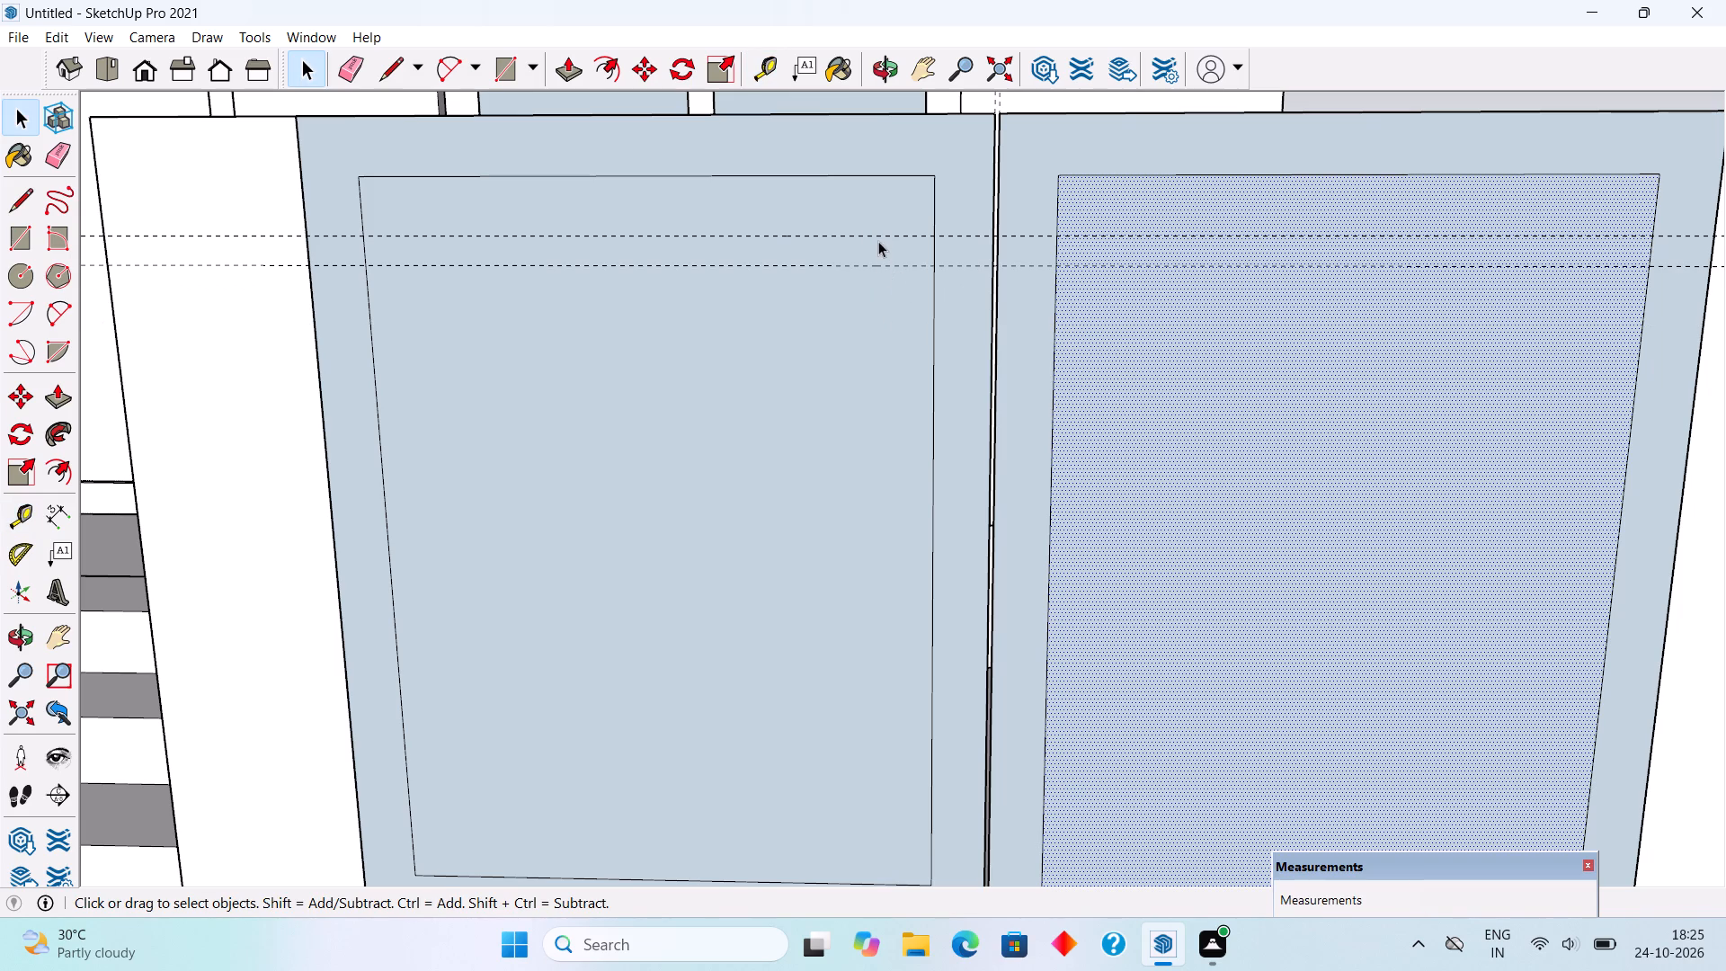
Copy the pair of horizontal guides 6" straight down.
{"action": "left_click", "coordinate": [883, 234]}
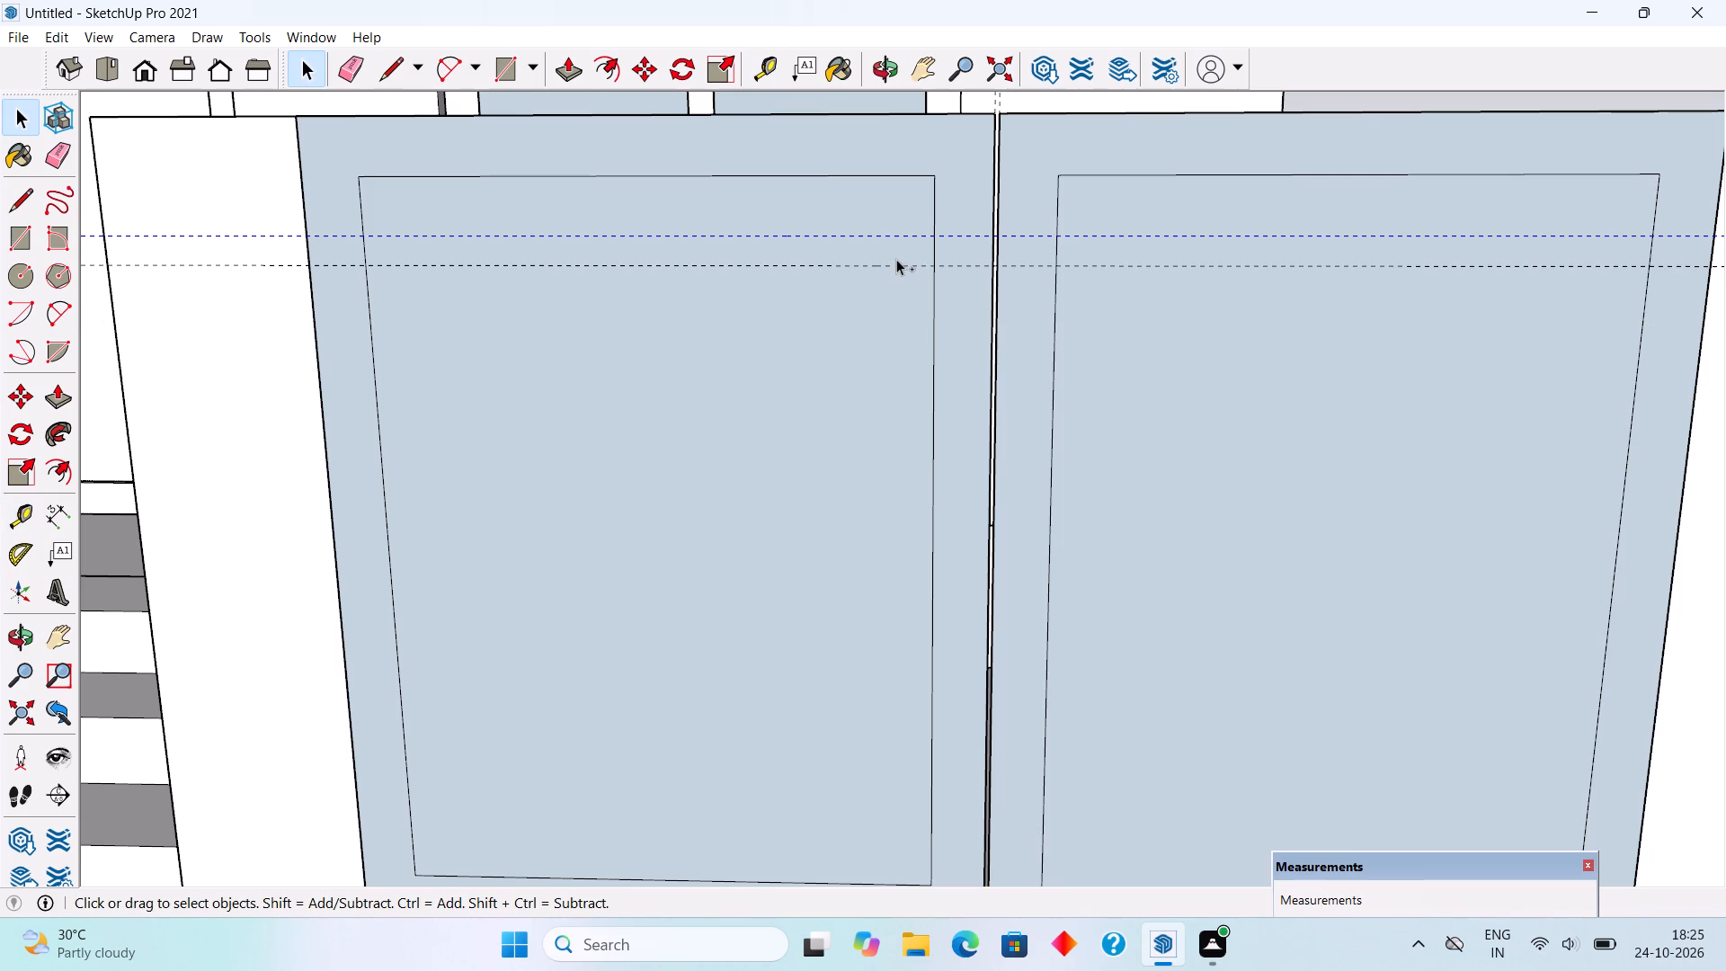
{"action": "left_click", "coordinate": [899, 268], "text": "ctrl"}
{"action": "key", "text": "m"}
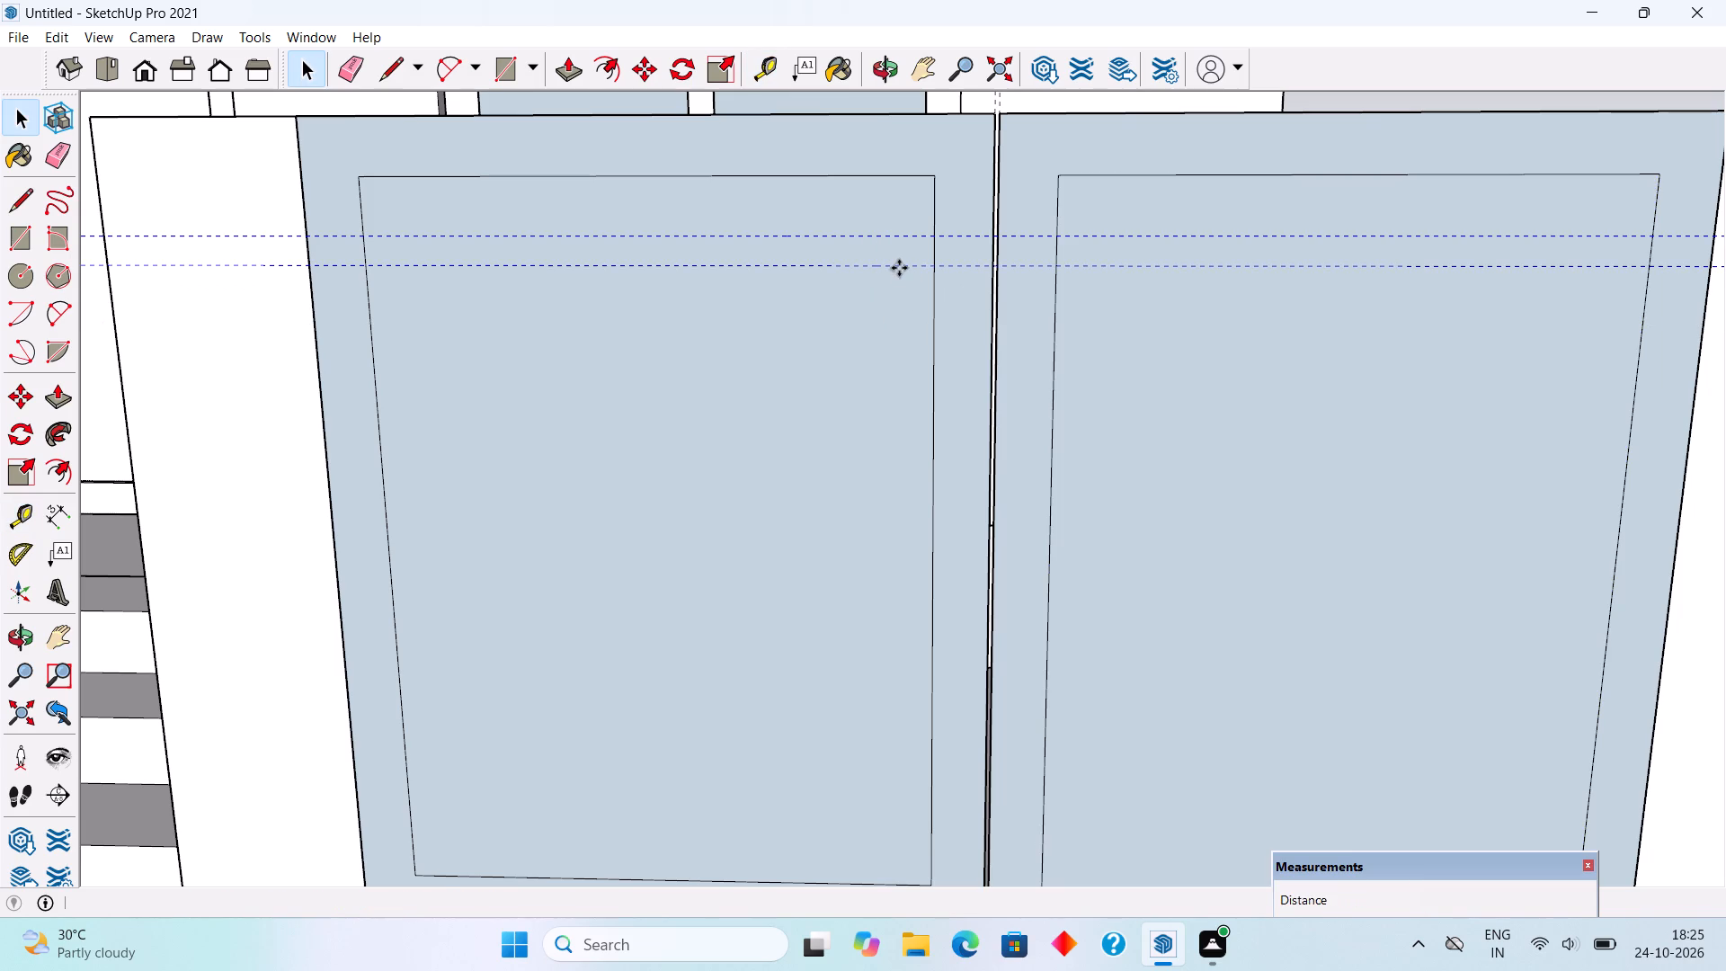
{"action": "left_click", "coordinate": [899, 268]}
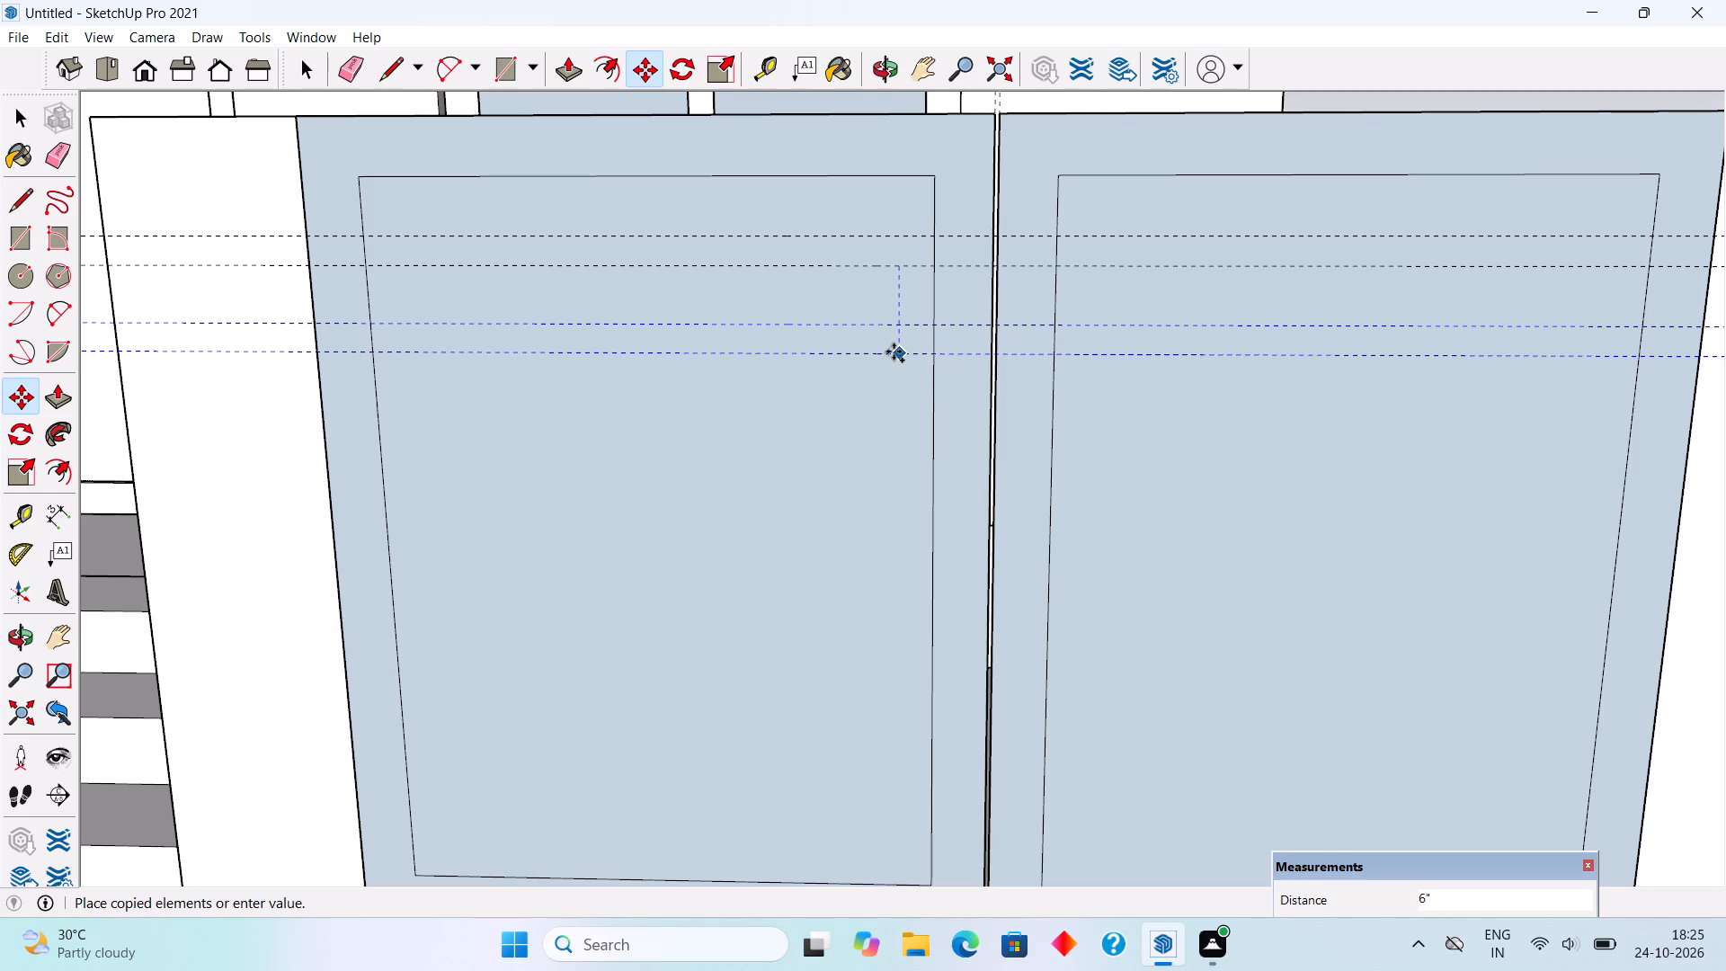
{"action": "type", "text": "6\""}
{"action": "key", "text": "Return"}
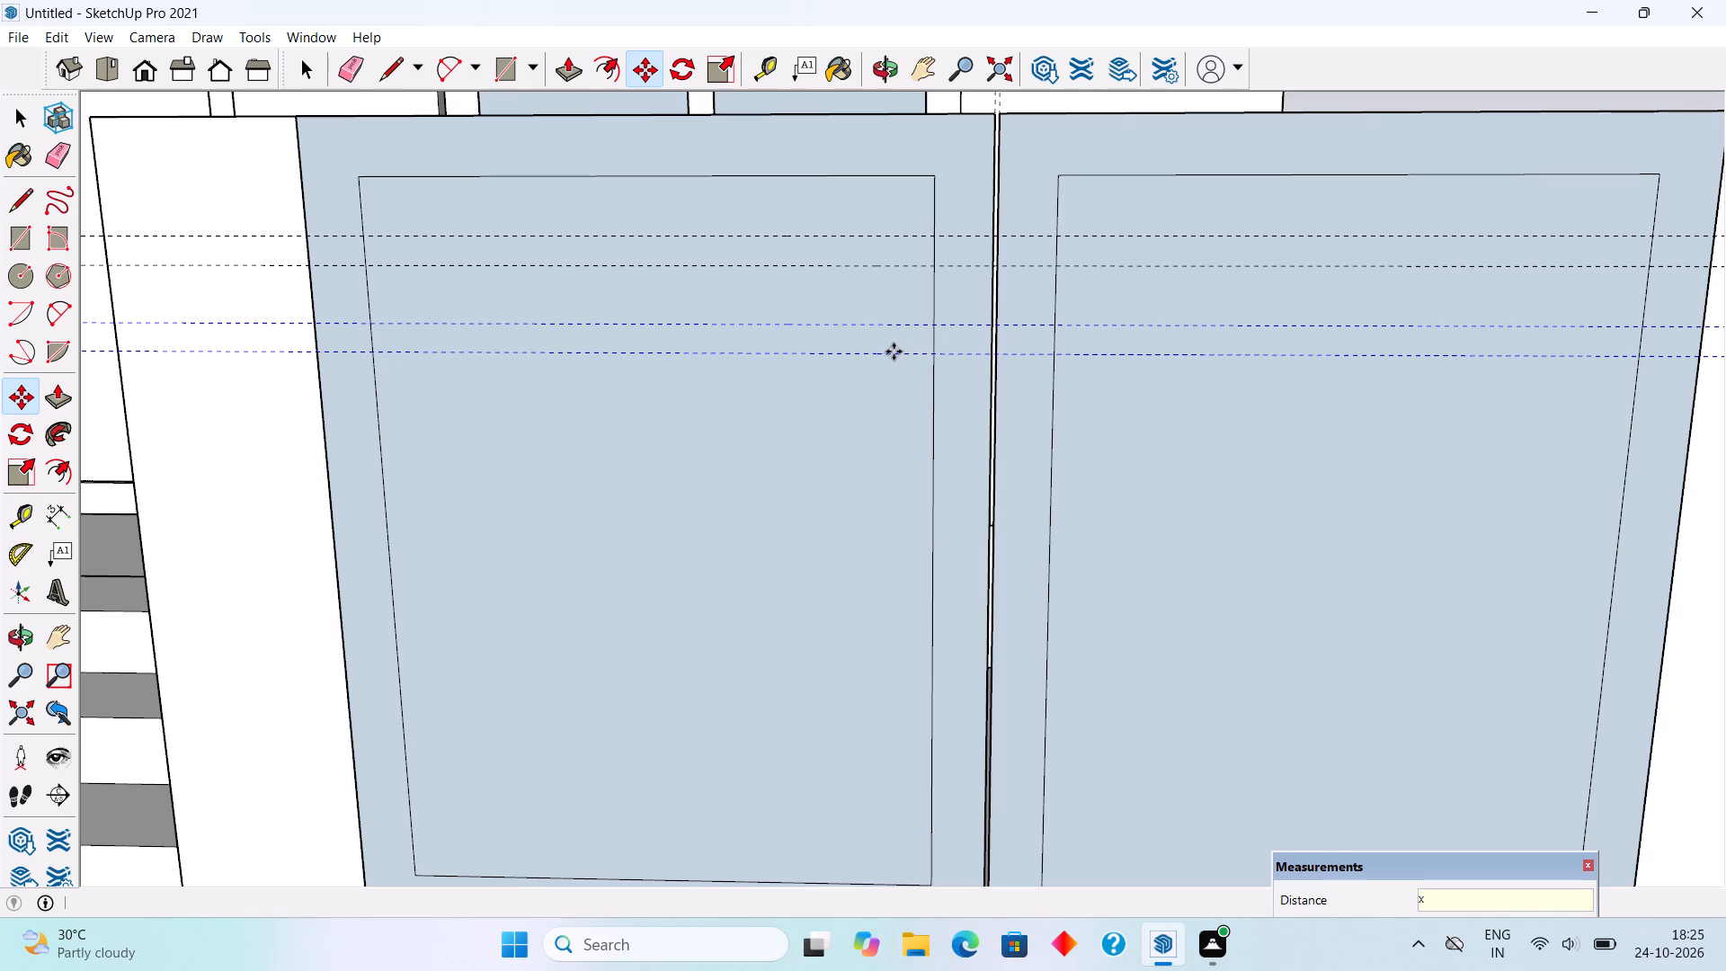
Multiply the copied pair of horizontal guides to 10 copies at the same 6" spacing down the leaves.
{"action": "key", "text": "x"}
{"action": "key", "text": "1"}
{"action": "key", "text": "0"}
{"action": "key", "text": "Return"}
{"action": "scroll", "coordinate": [895, 356], "scroll_direction": "down", "scroll_amount": 4}
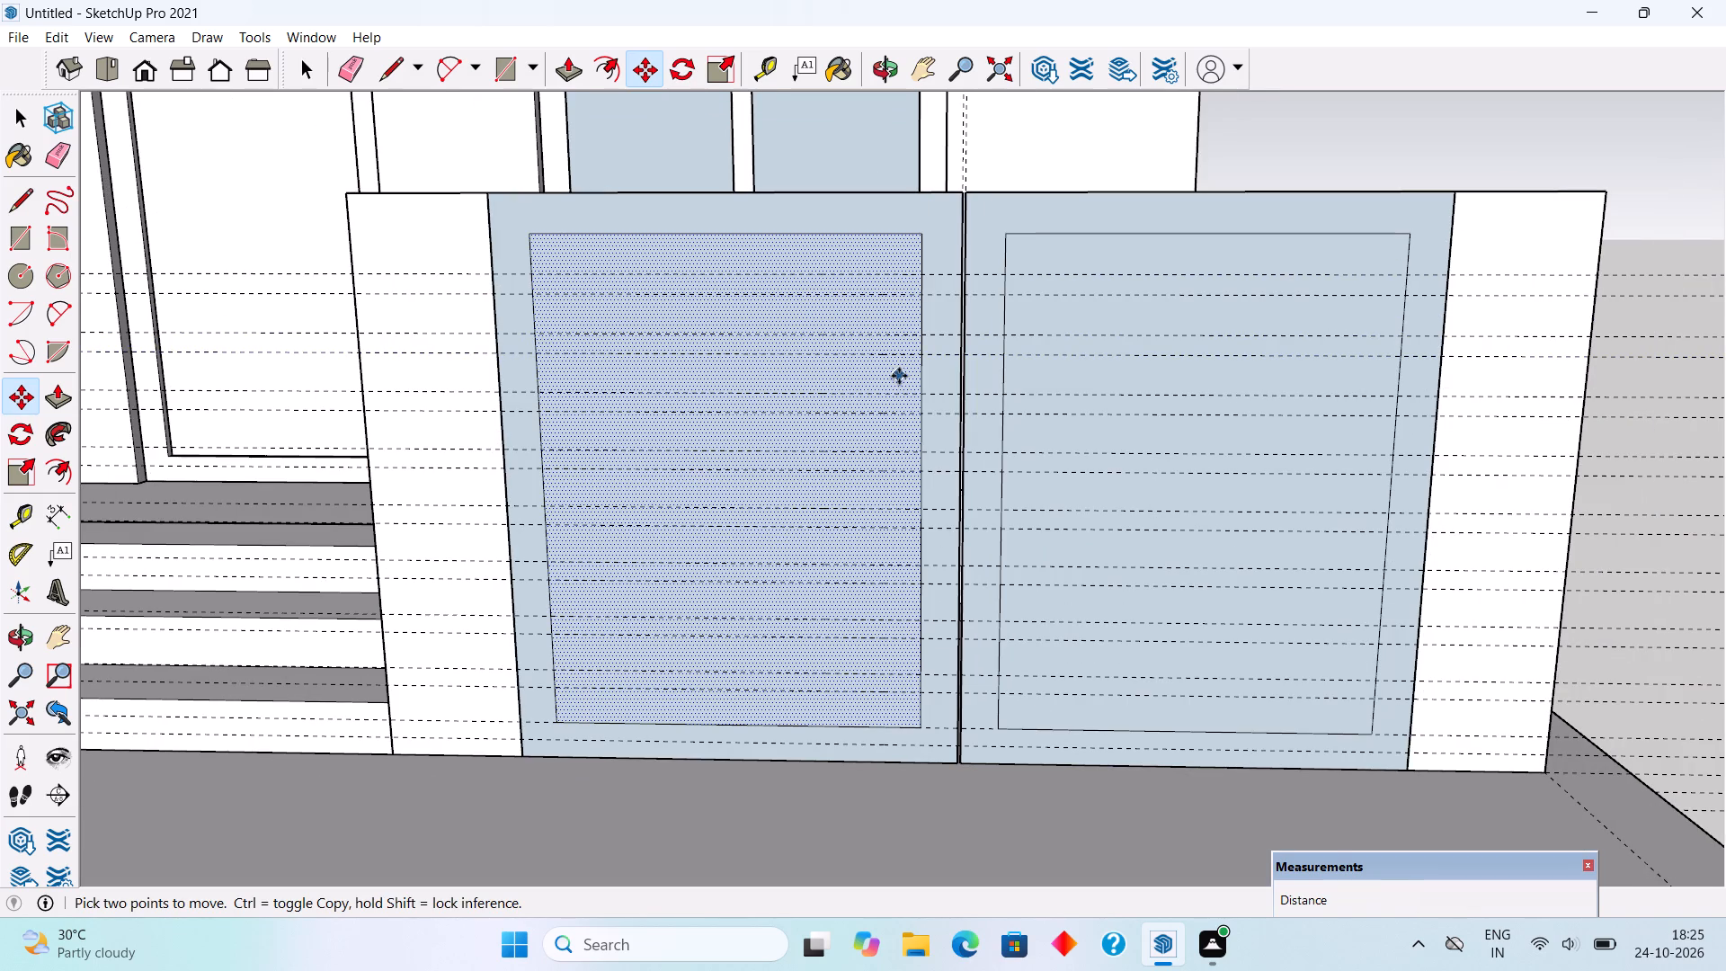
{"action": "key", "text": "space"}
Draw the top three 2" by 3' 3 1/2" slat rectangles between paired guides within the inner frame of the leaf beside the entrance steps.
{"action": "scroll", "coordinate": [743, 295], "scroll_direction": "up", "scroll_amount": 4}
{"action": "middle_click_drag", "start_coordinate": [765, 359], "coordinate": [792, 447]}
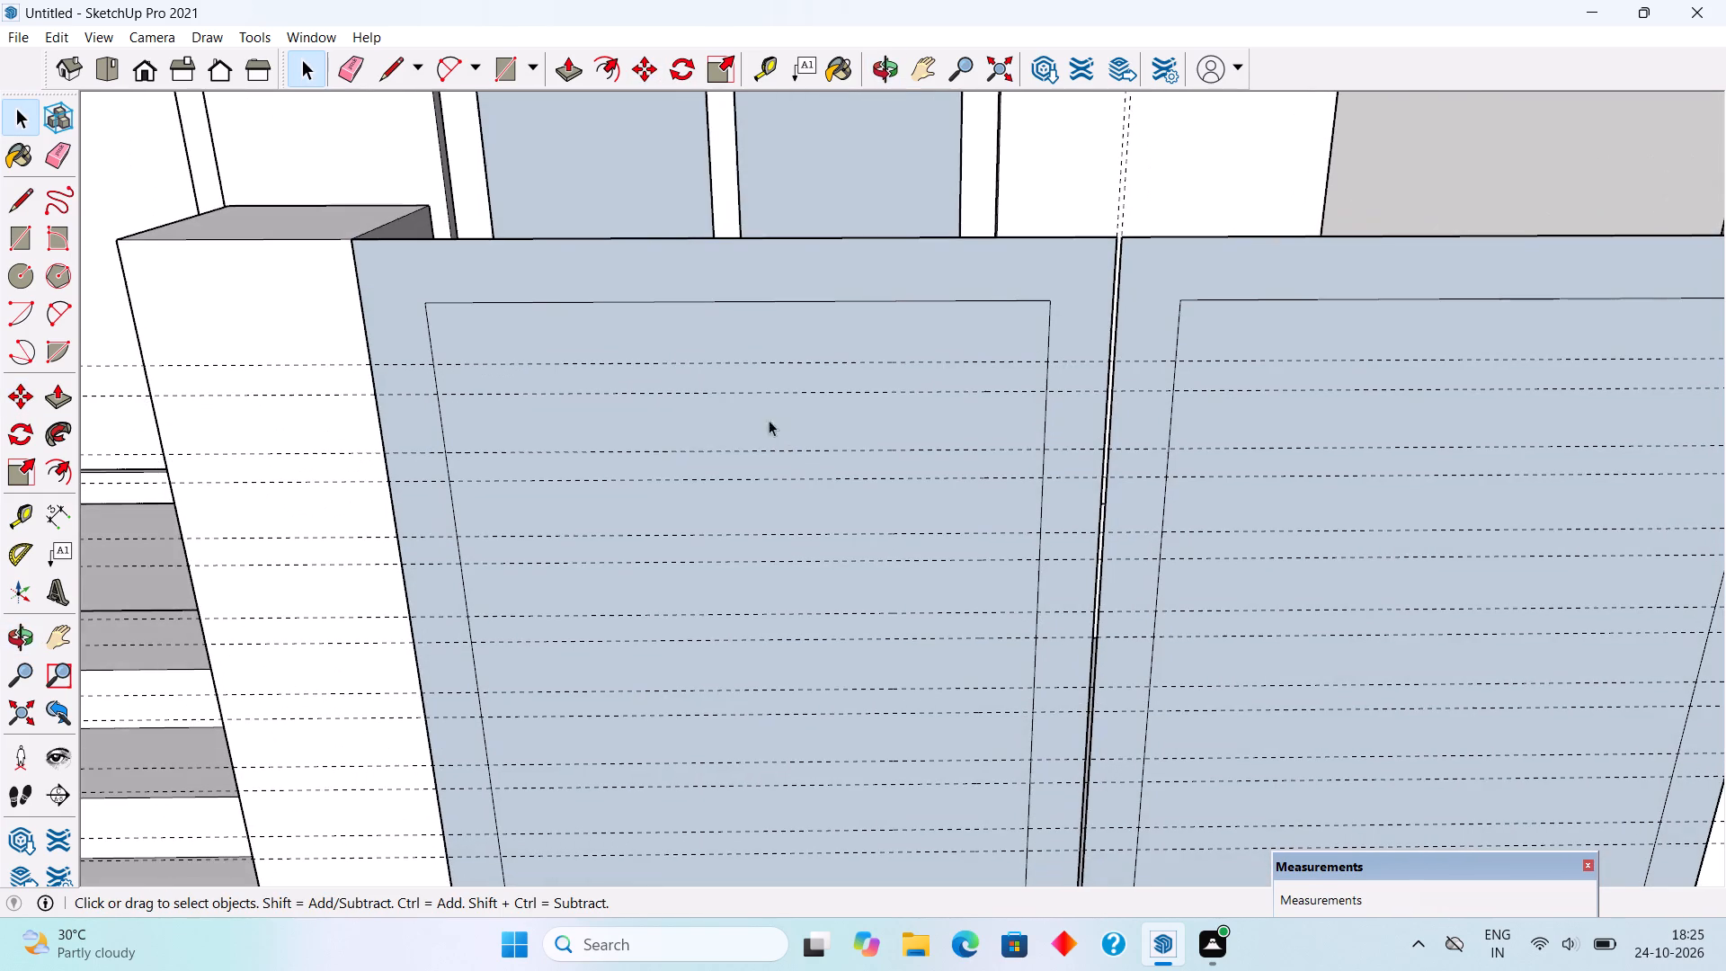
{"action": "scroll", "coordinate": [418, 356], "scroll_direction": "up", "scroll_amount": 2}
{"action": "key", "text": "r"}
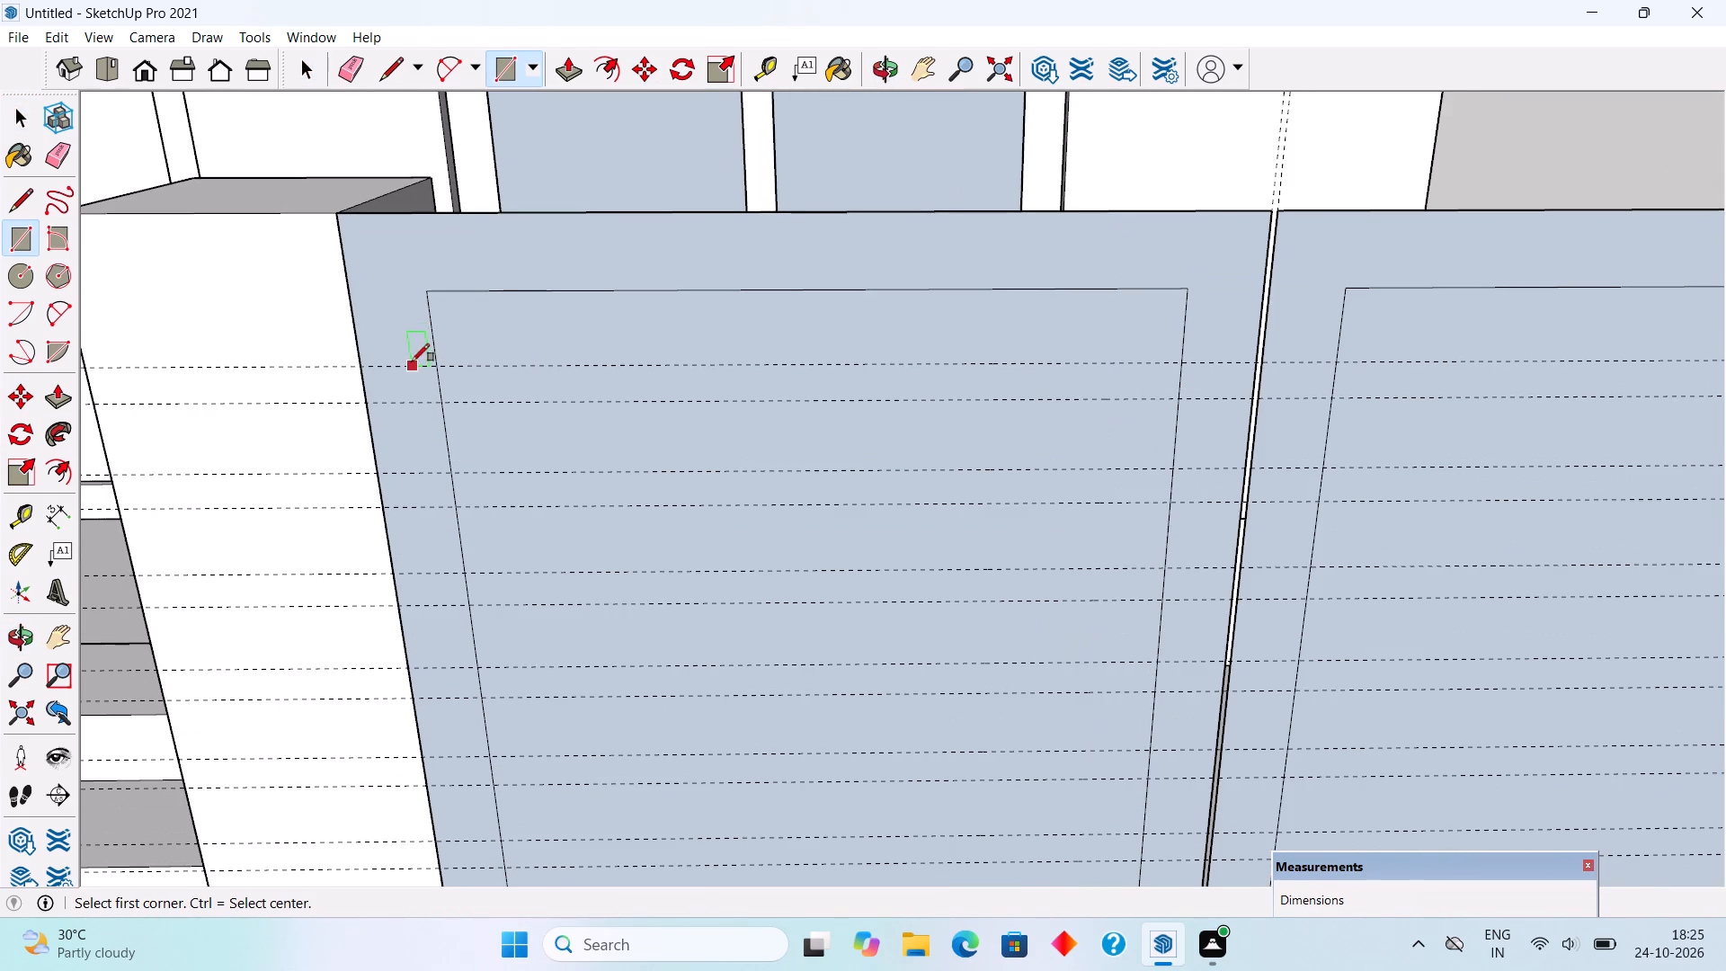
{"action": "left_click", "coordinate": [439, 361]}
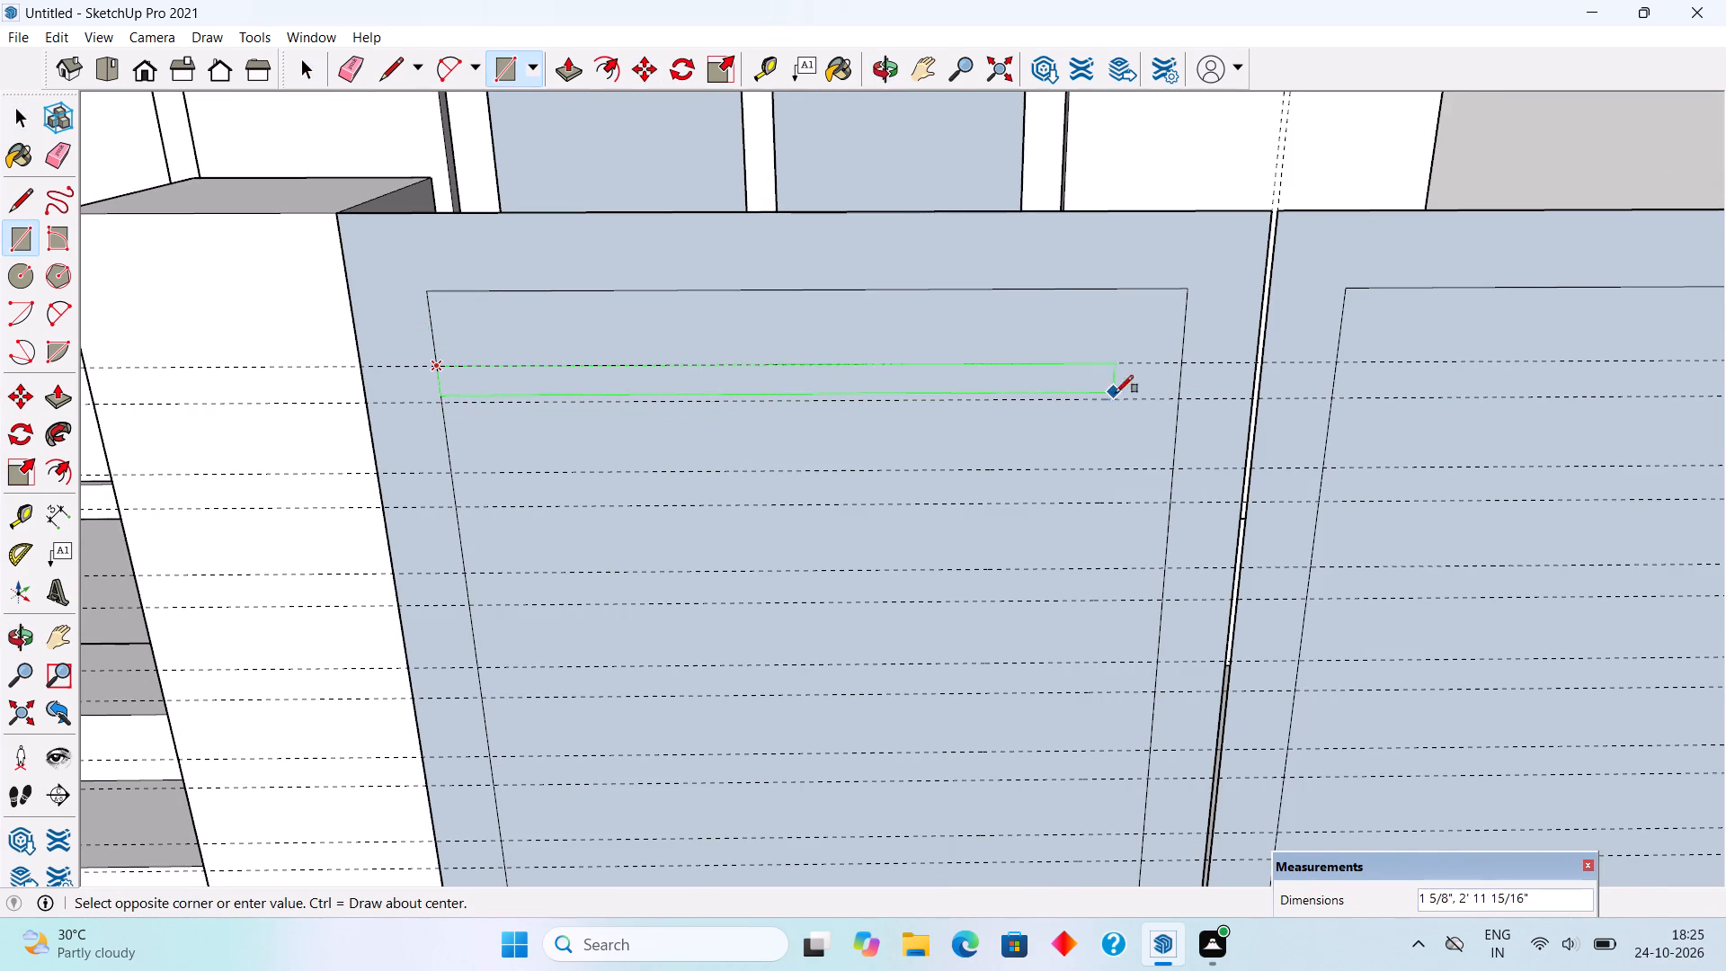
{"action": "left_click", "coordinate": [1179, 400]}
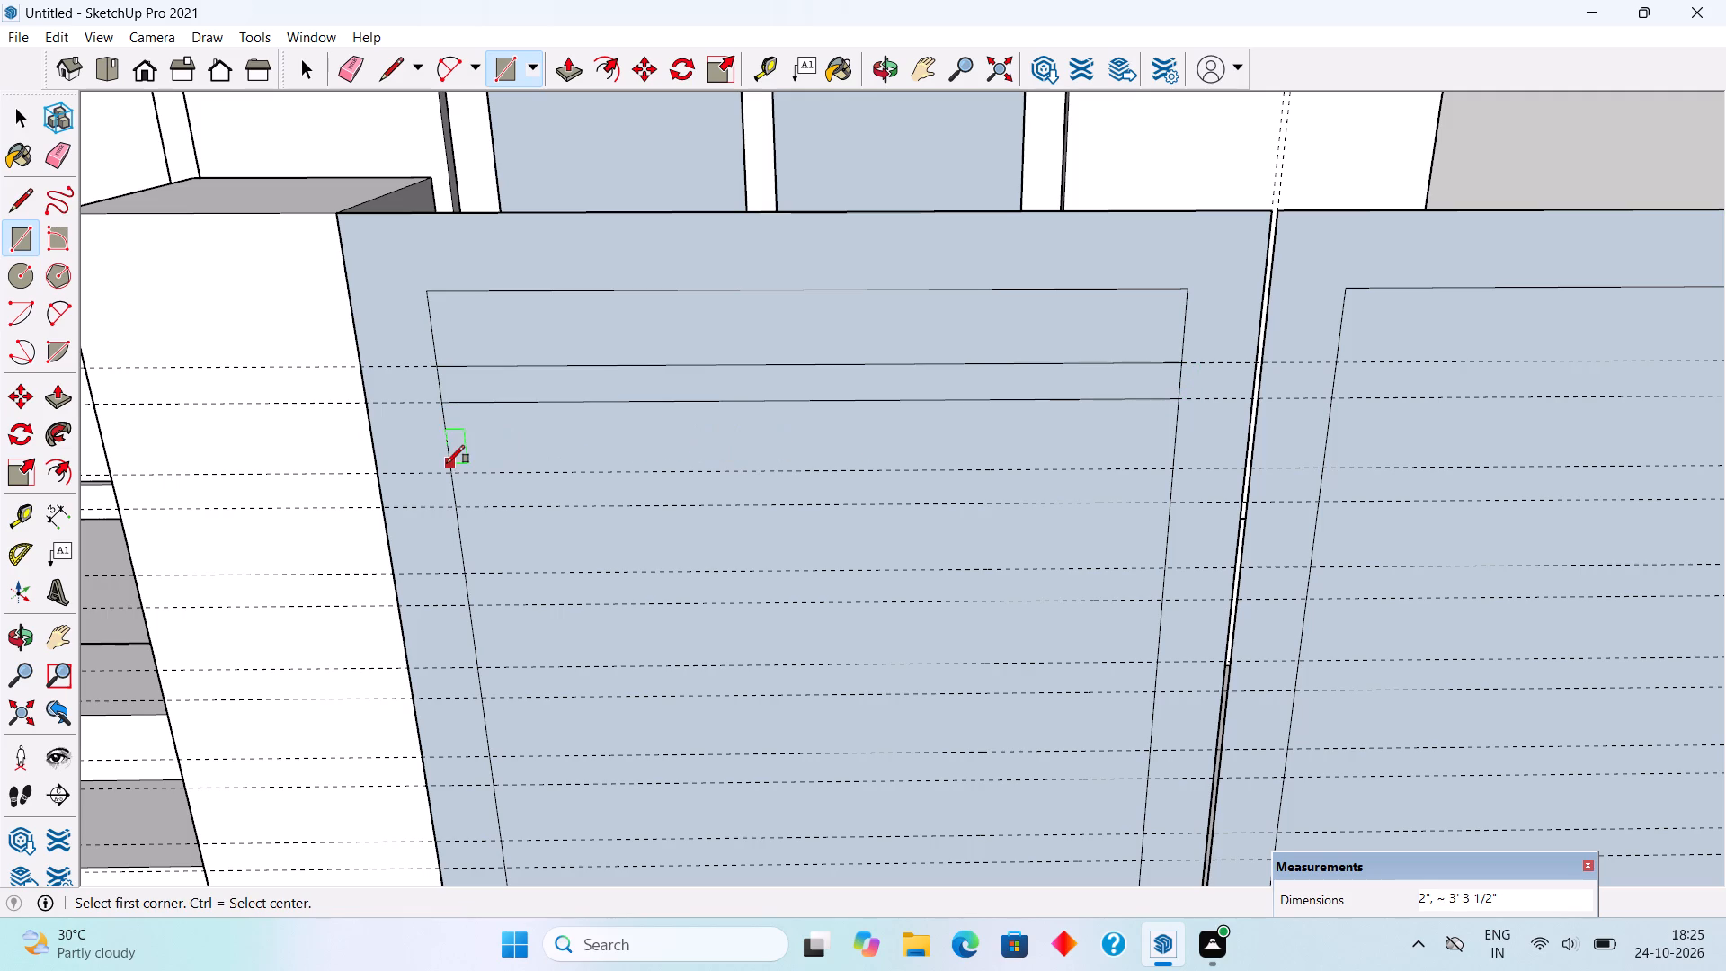
{"action": "left_click", "coordinate": [452, 476]}
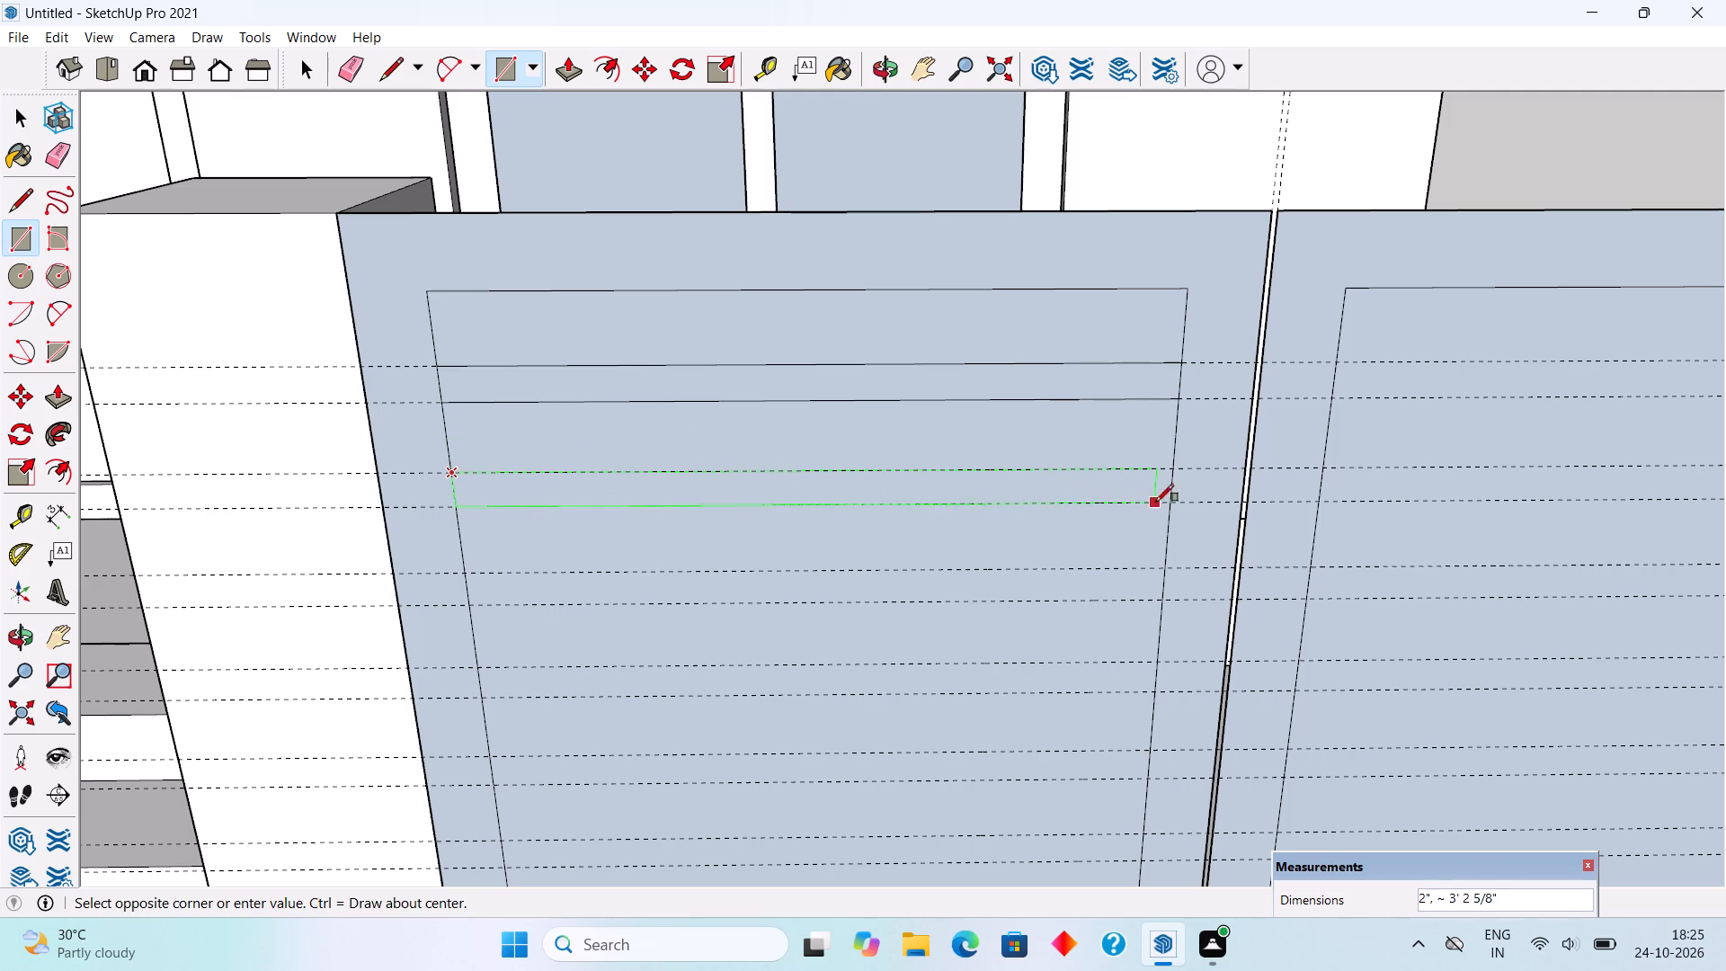
{"action": "left_click", "coordinate": [1171, 503]}
{"action": "left_click", "coordinate": [467, 570]}
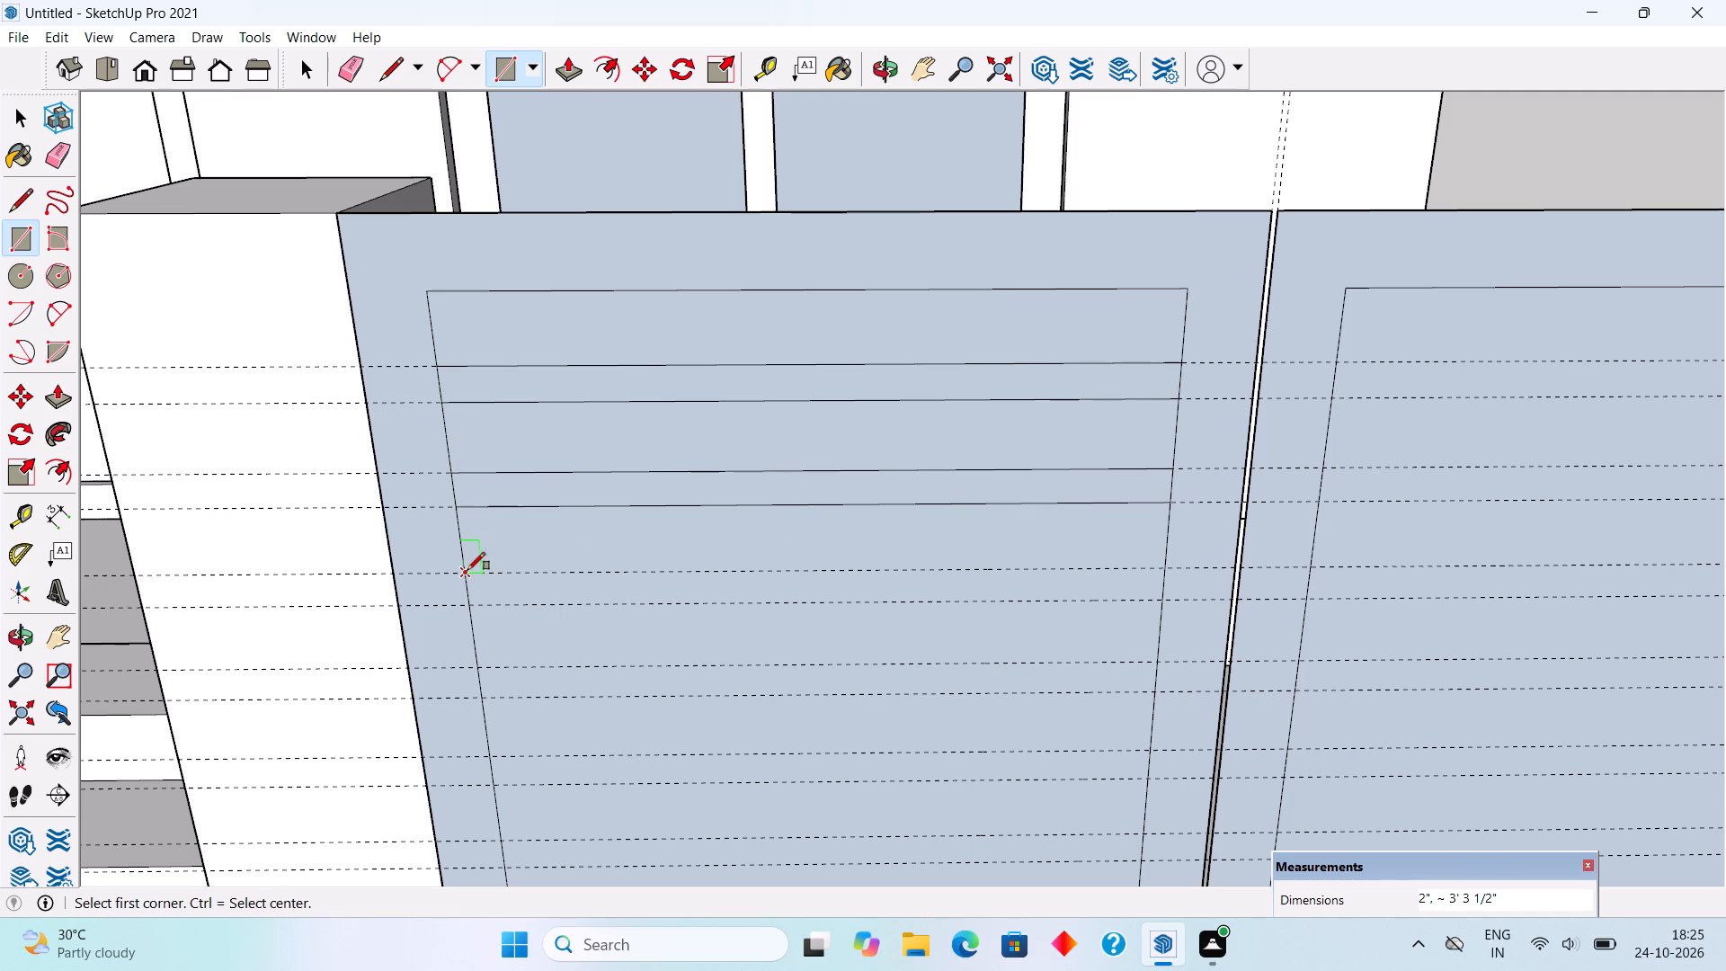
{"action": "left_click", "coordinate": [1162, 600]}
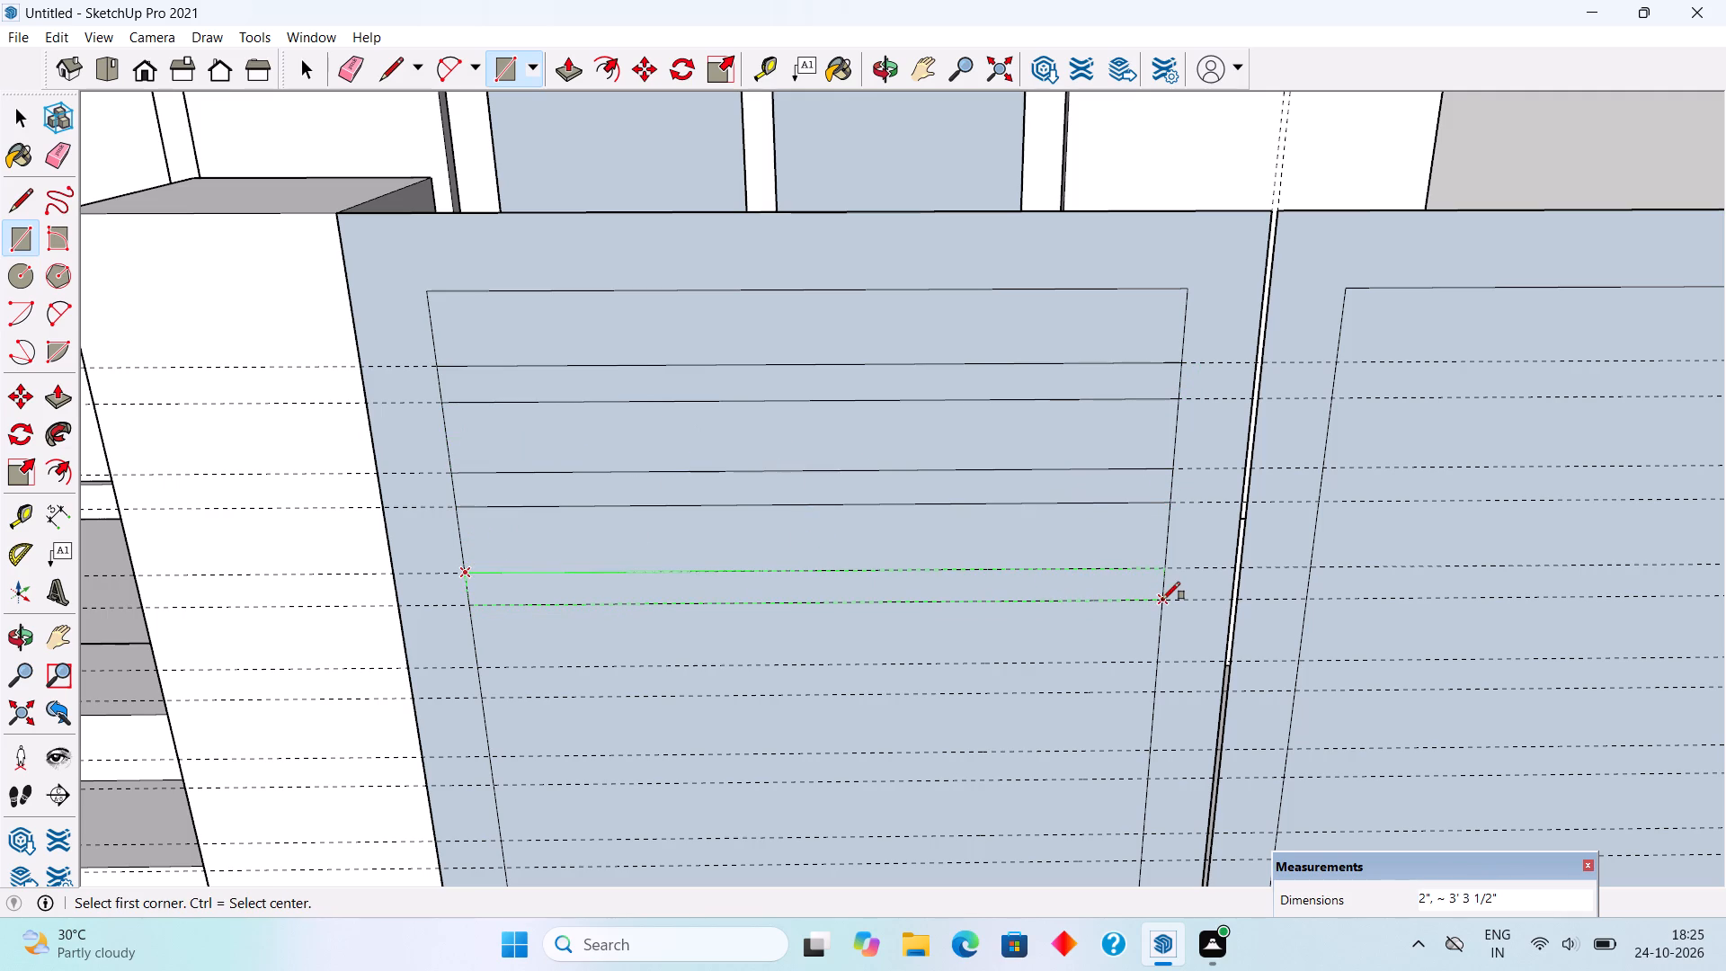
Draw the remaining five 2" by 3' 3 1/2" slat rectangles between the lower guide pairs on the leaf beside the entrance steps.
{"action": "scroll", "coordinate": [1015, 496], "scroll_direction": "down", "scroll_amount": 6}
{"action": "scroll", "coordinate": [974, 861], "scroll_direction": "up", "scroll_amount": 5}
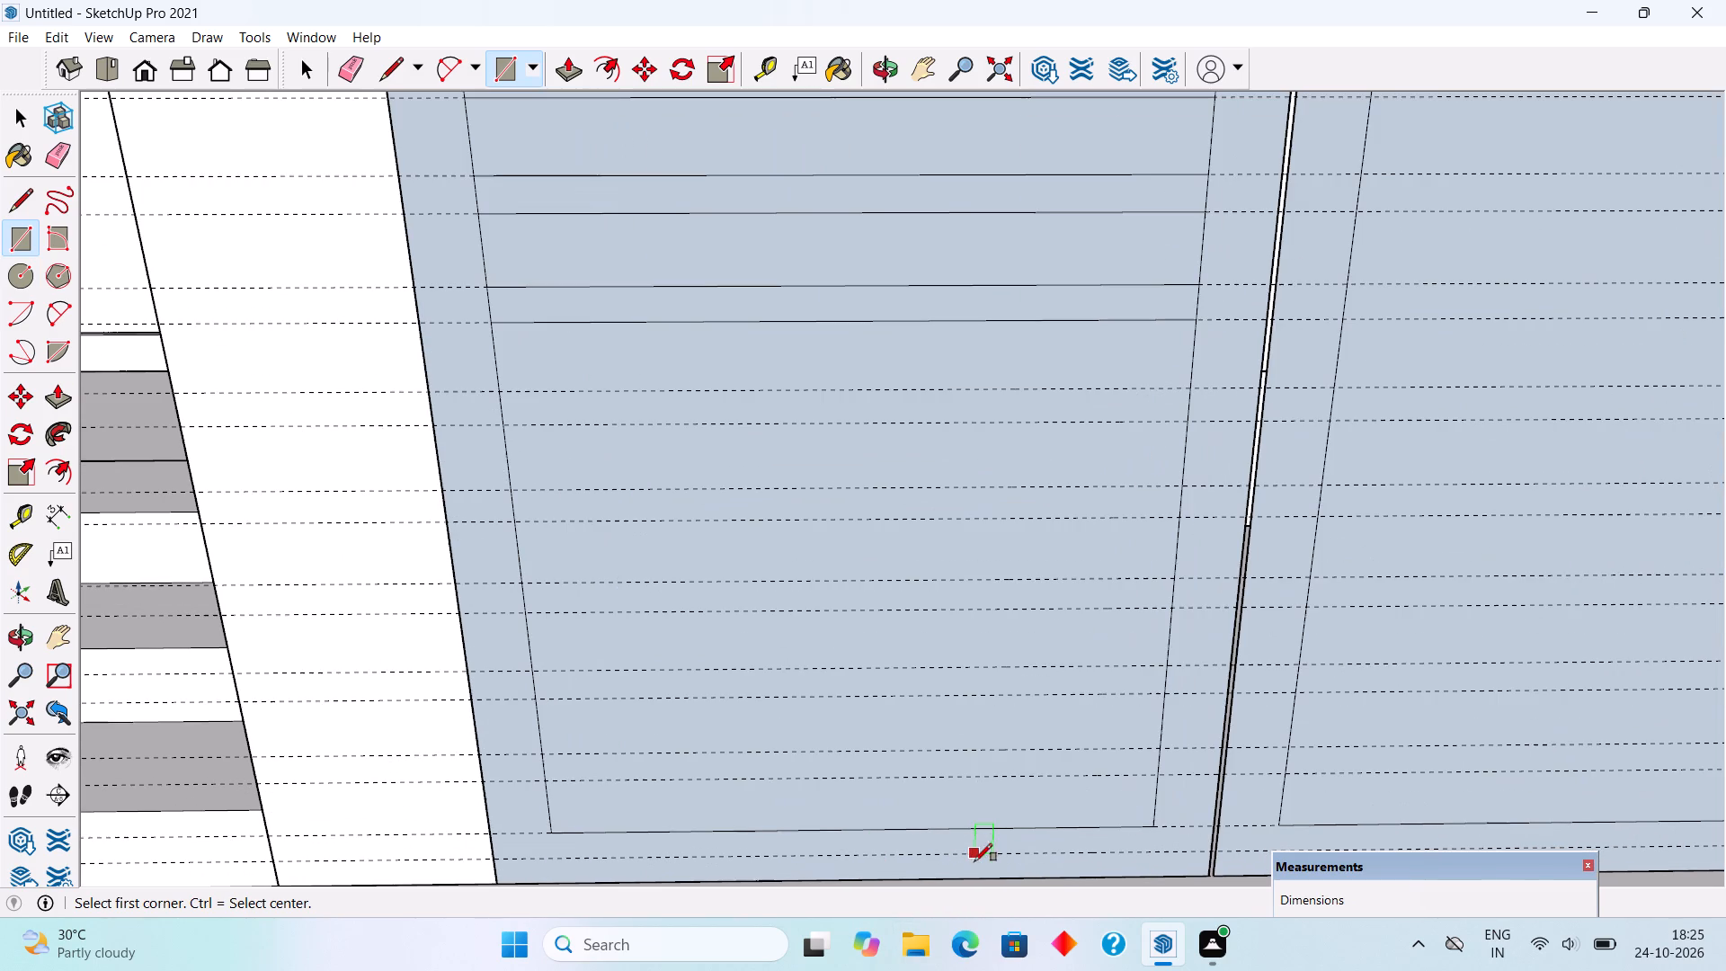
{"action": "left_click", "coordinate": [501, 388]}
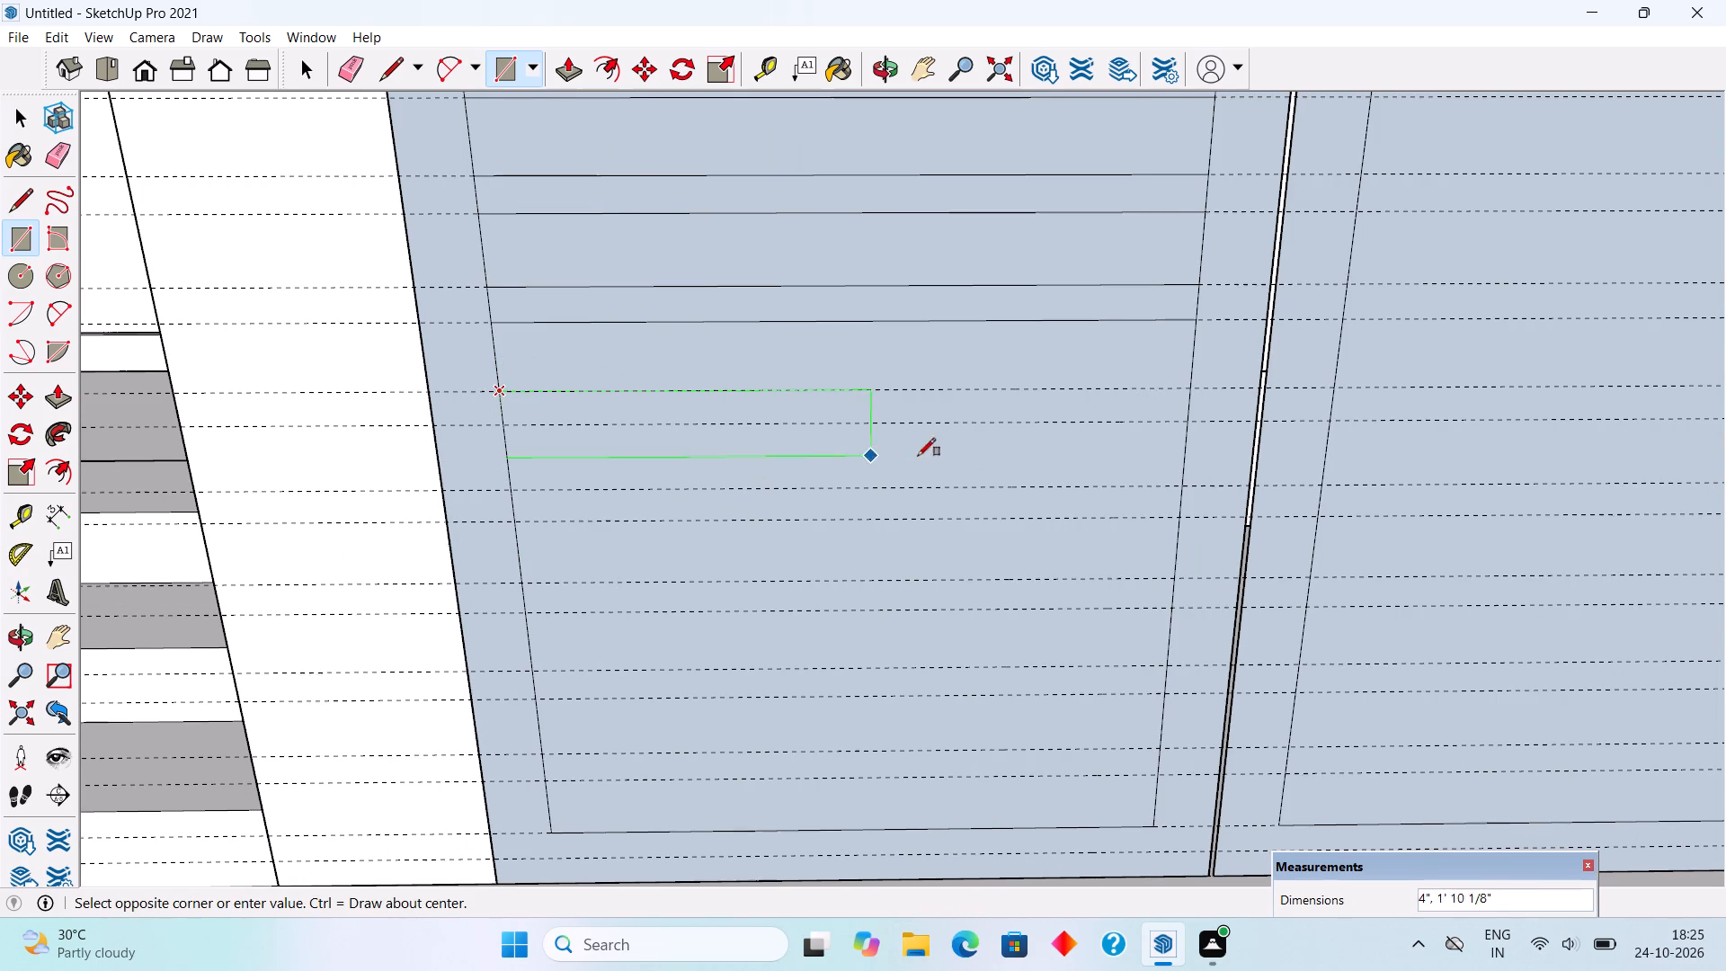
{"action": "left_click", "coordinate": [1184, 424]}
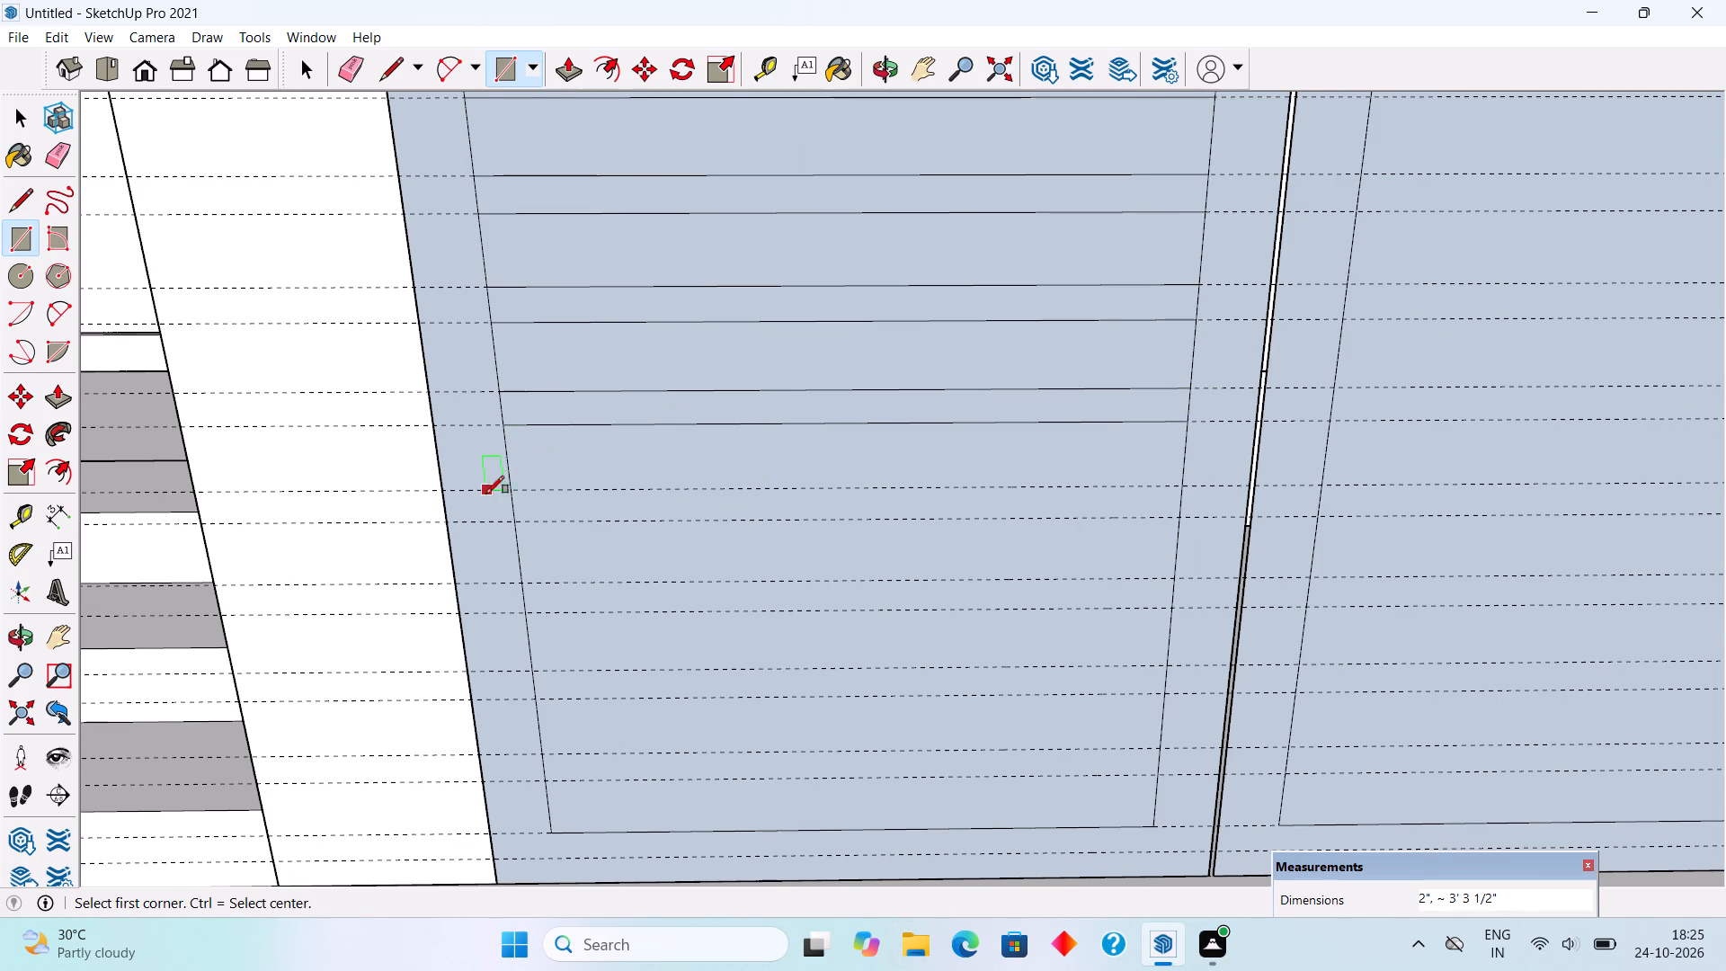
{"action": "left_click", "coordinate": [505, 492]}
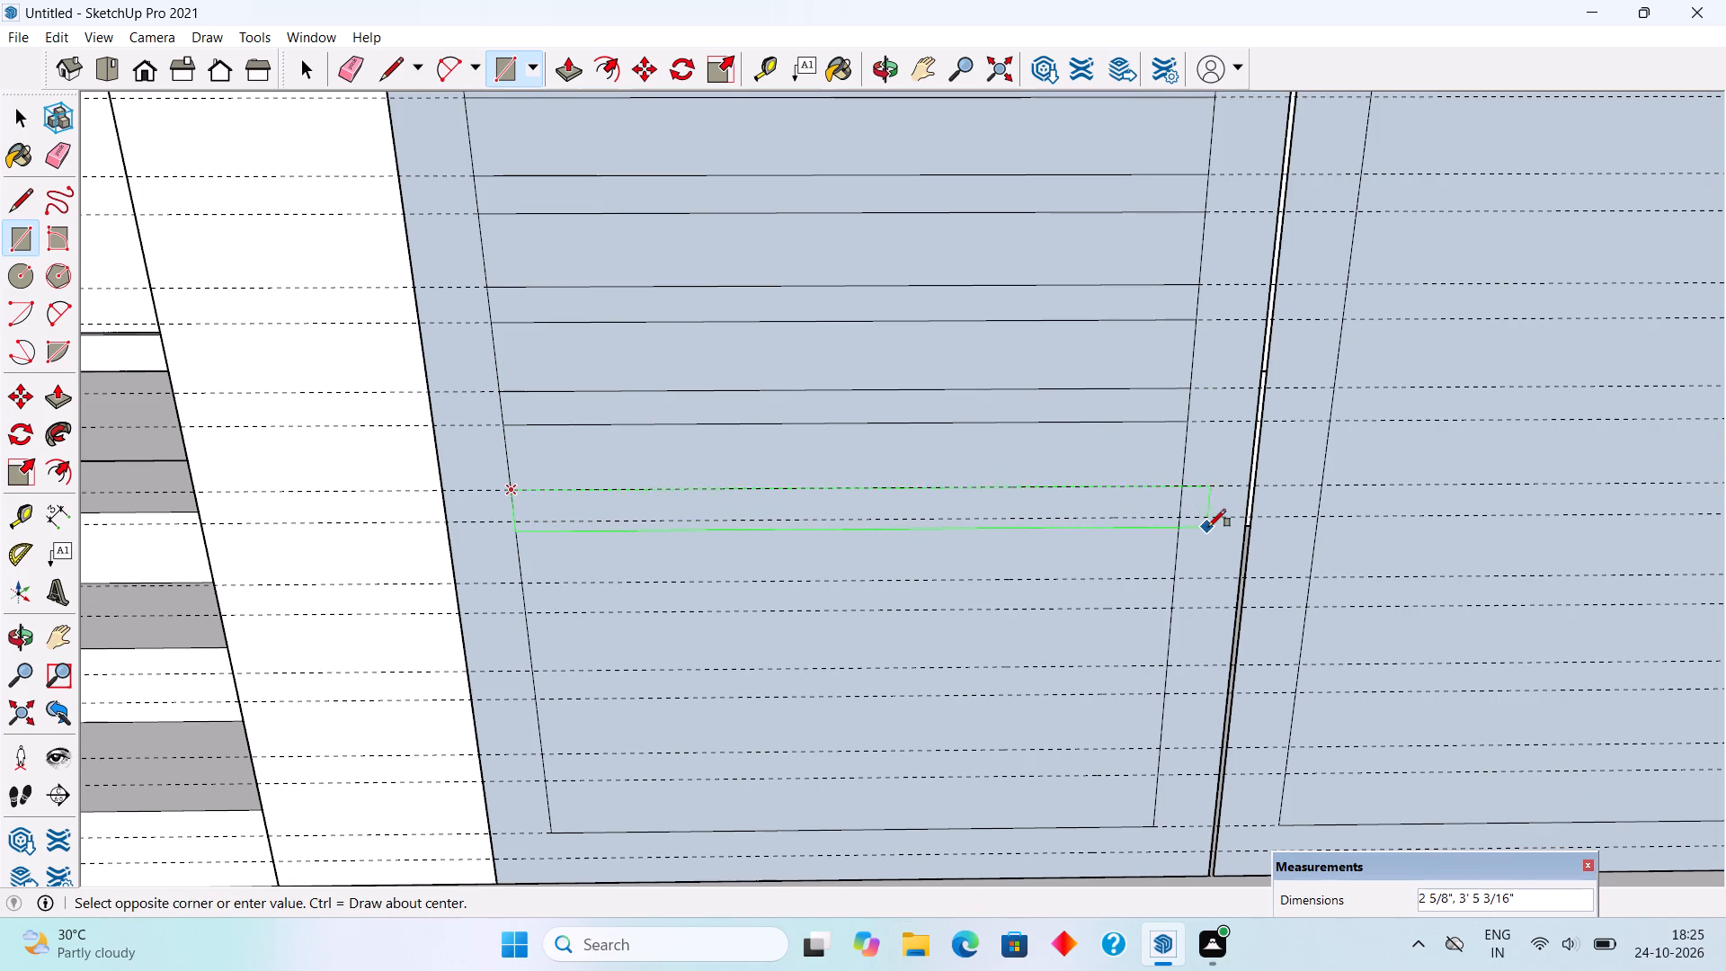
{"action": "left_click", "coordinate": [1173, 516]}
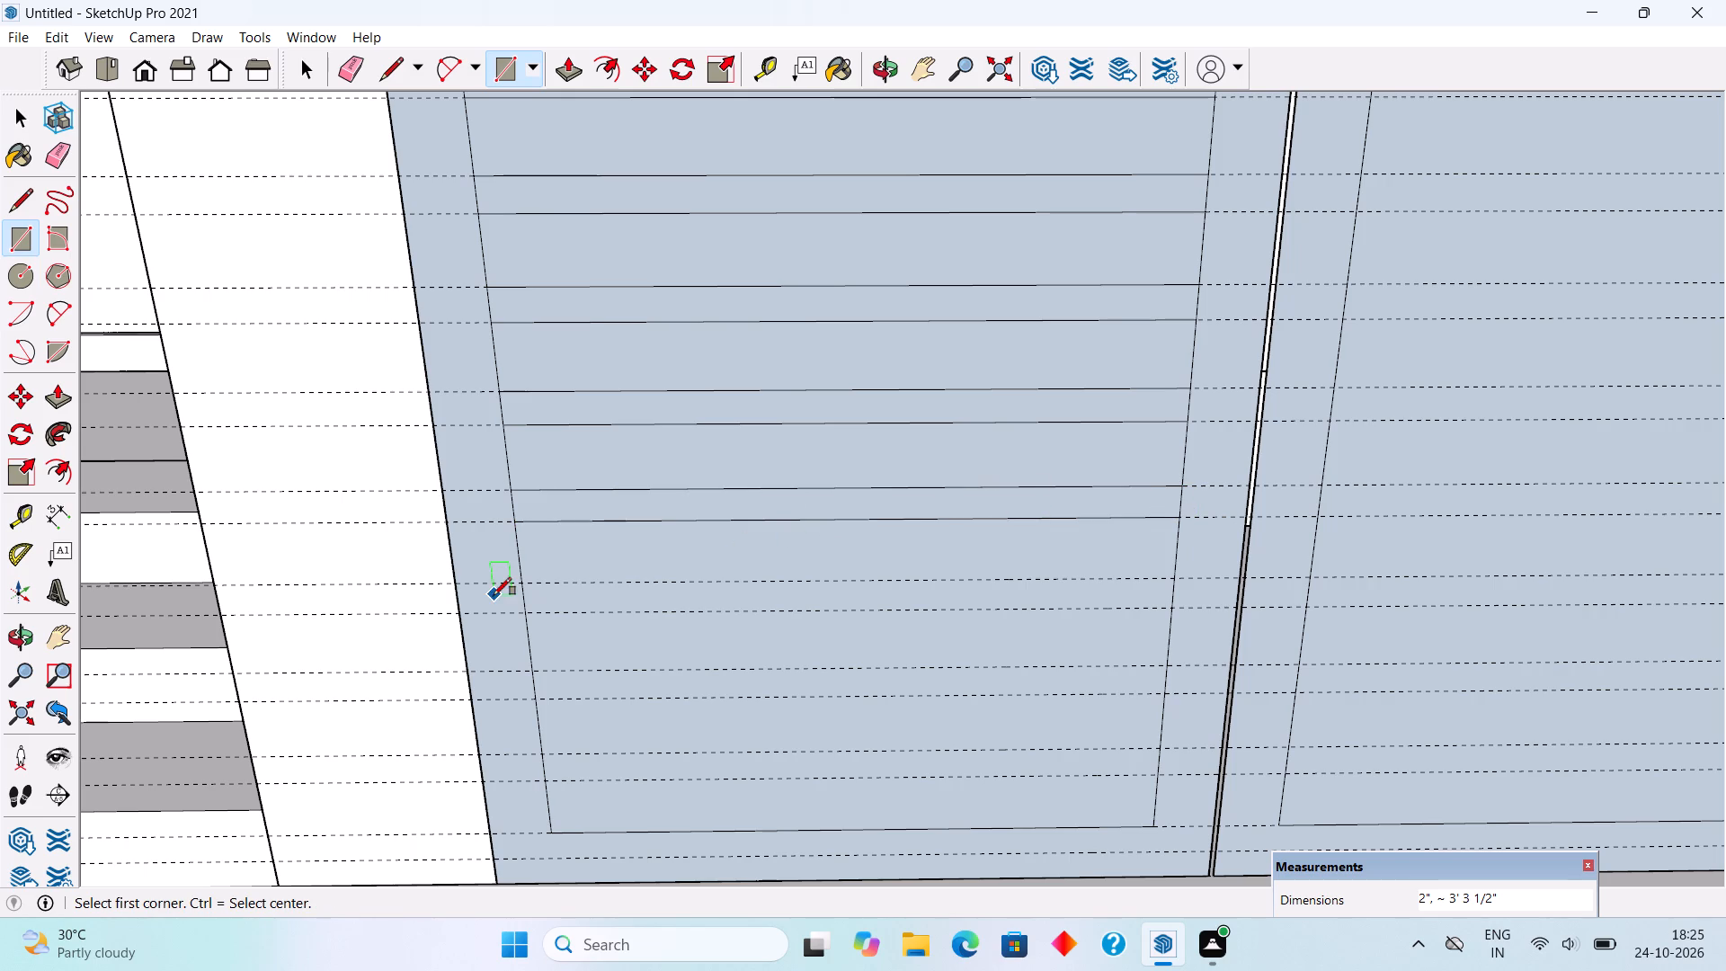
{"action": "left_click", "coordinate": [518, 581]}
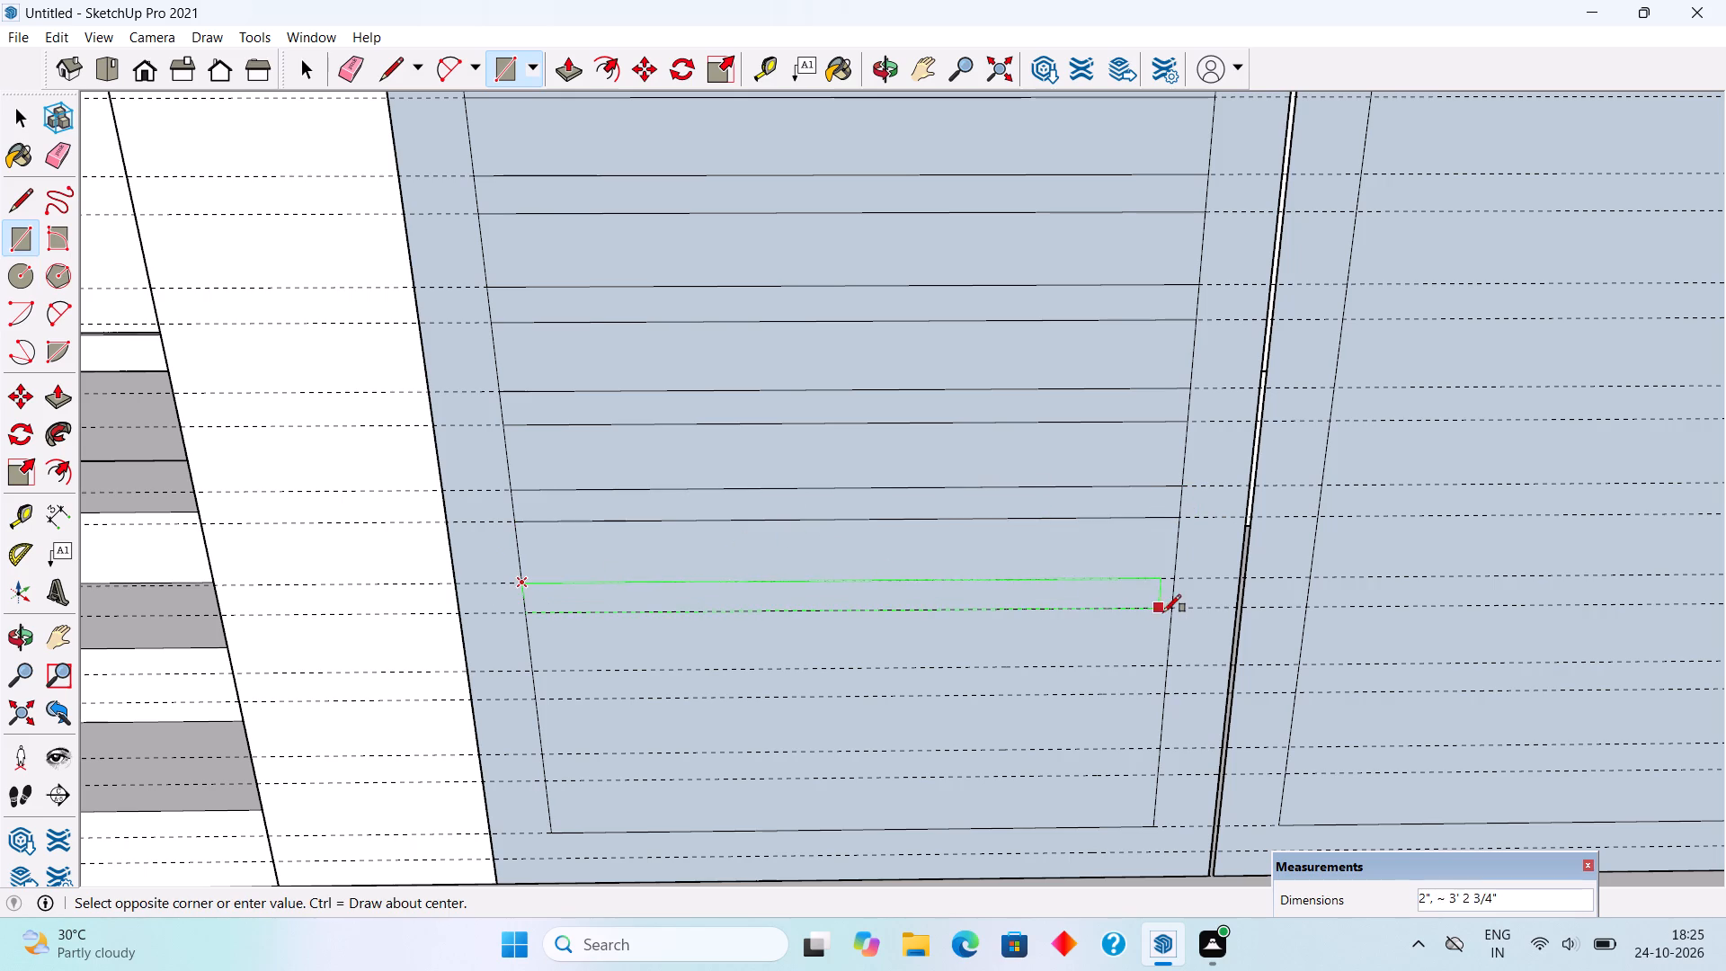
{"action": "left_click", "coordinate": [1173, 612]}
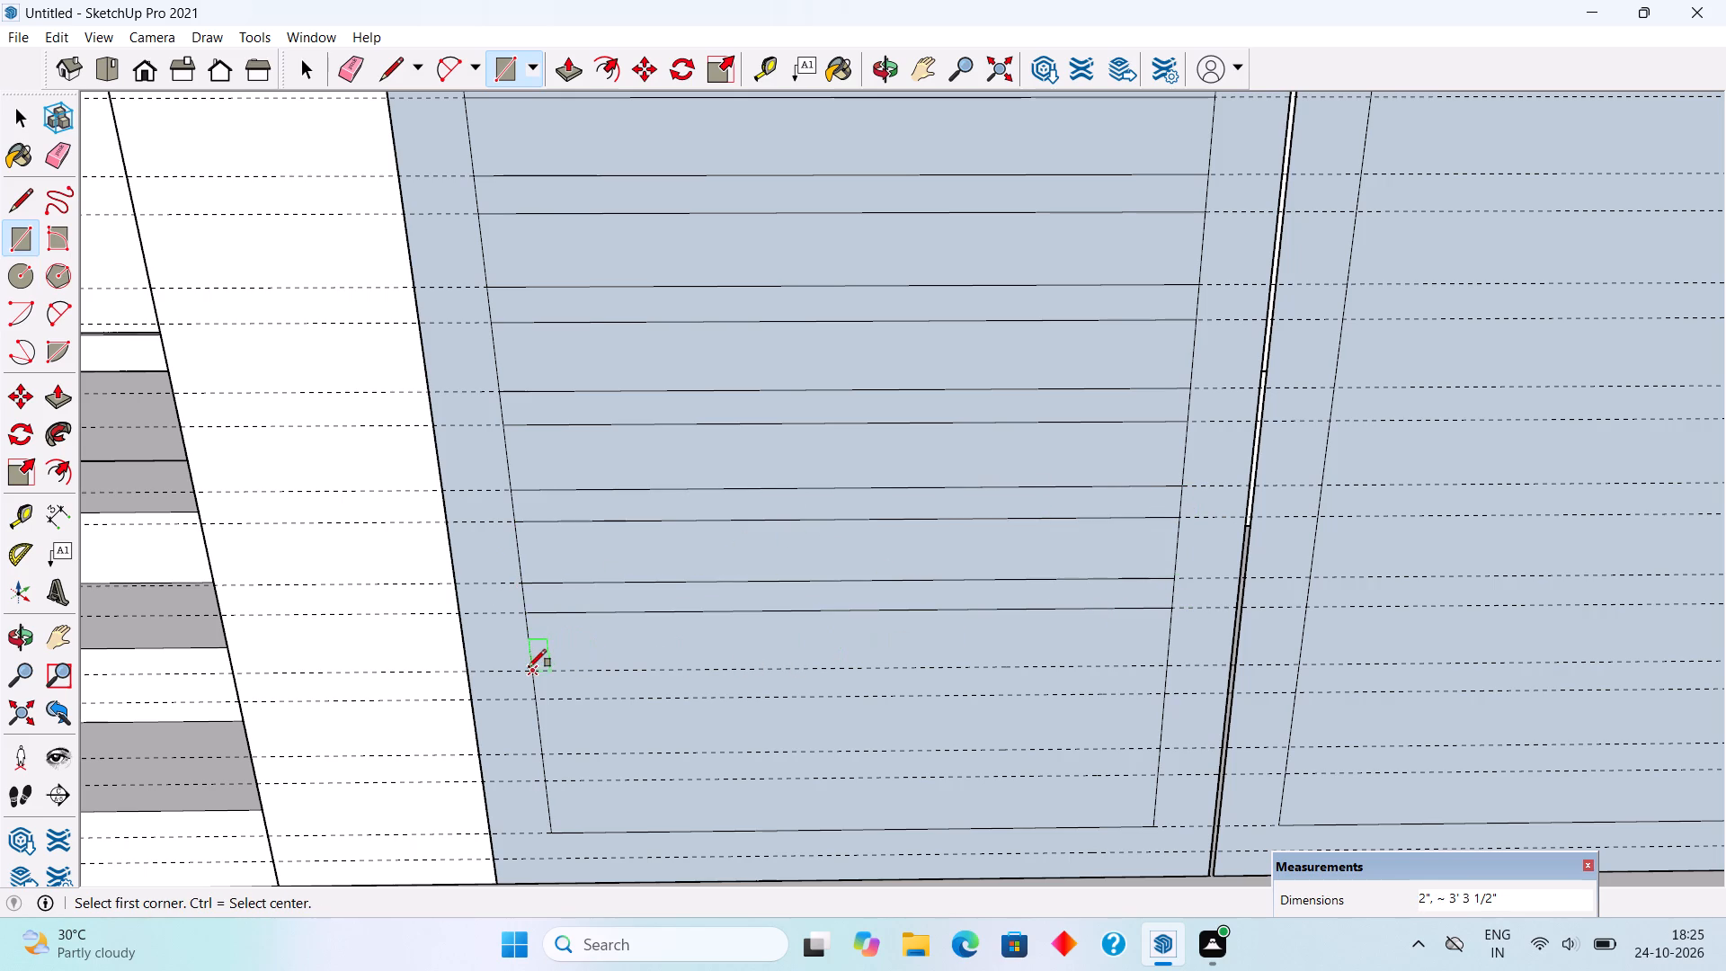
{"action": "left_click", "coordinate": [530, 668]}
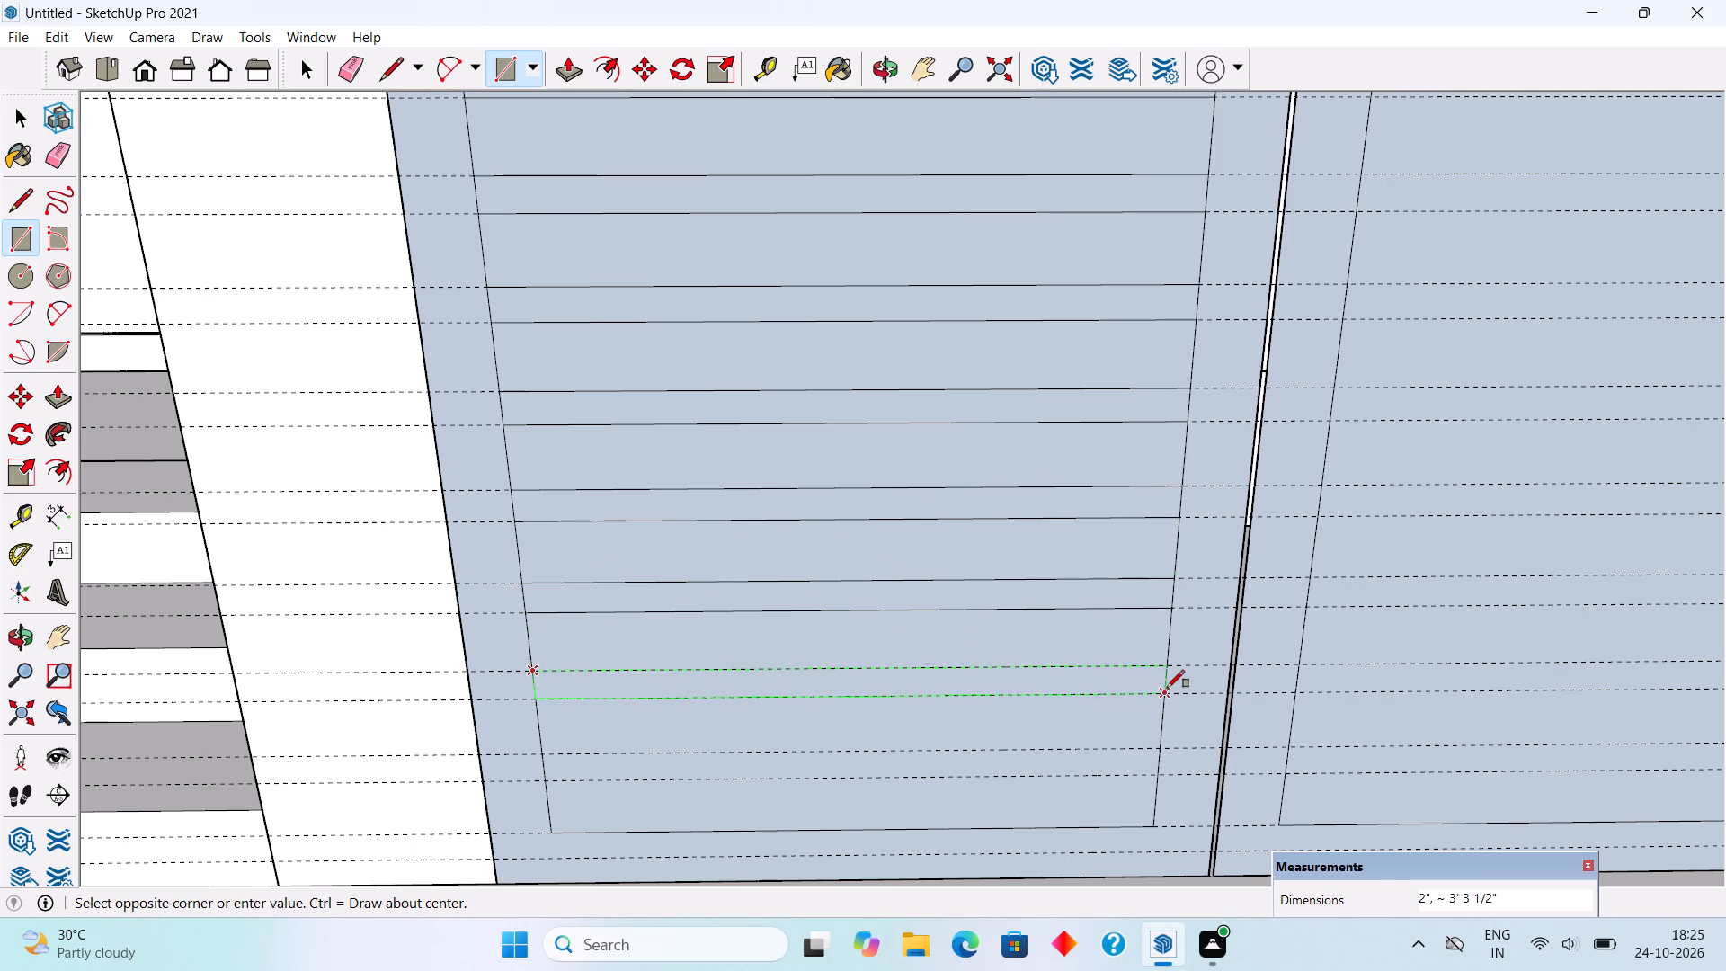
{"action": "left_click", "coordinate": [1168, 688]}
{"action": "left_click", "coordinate": [544, 752]}
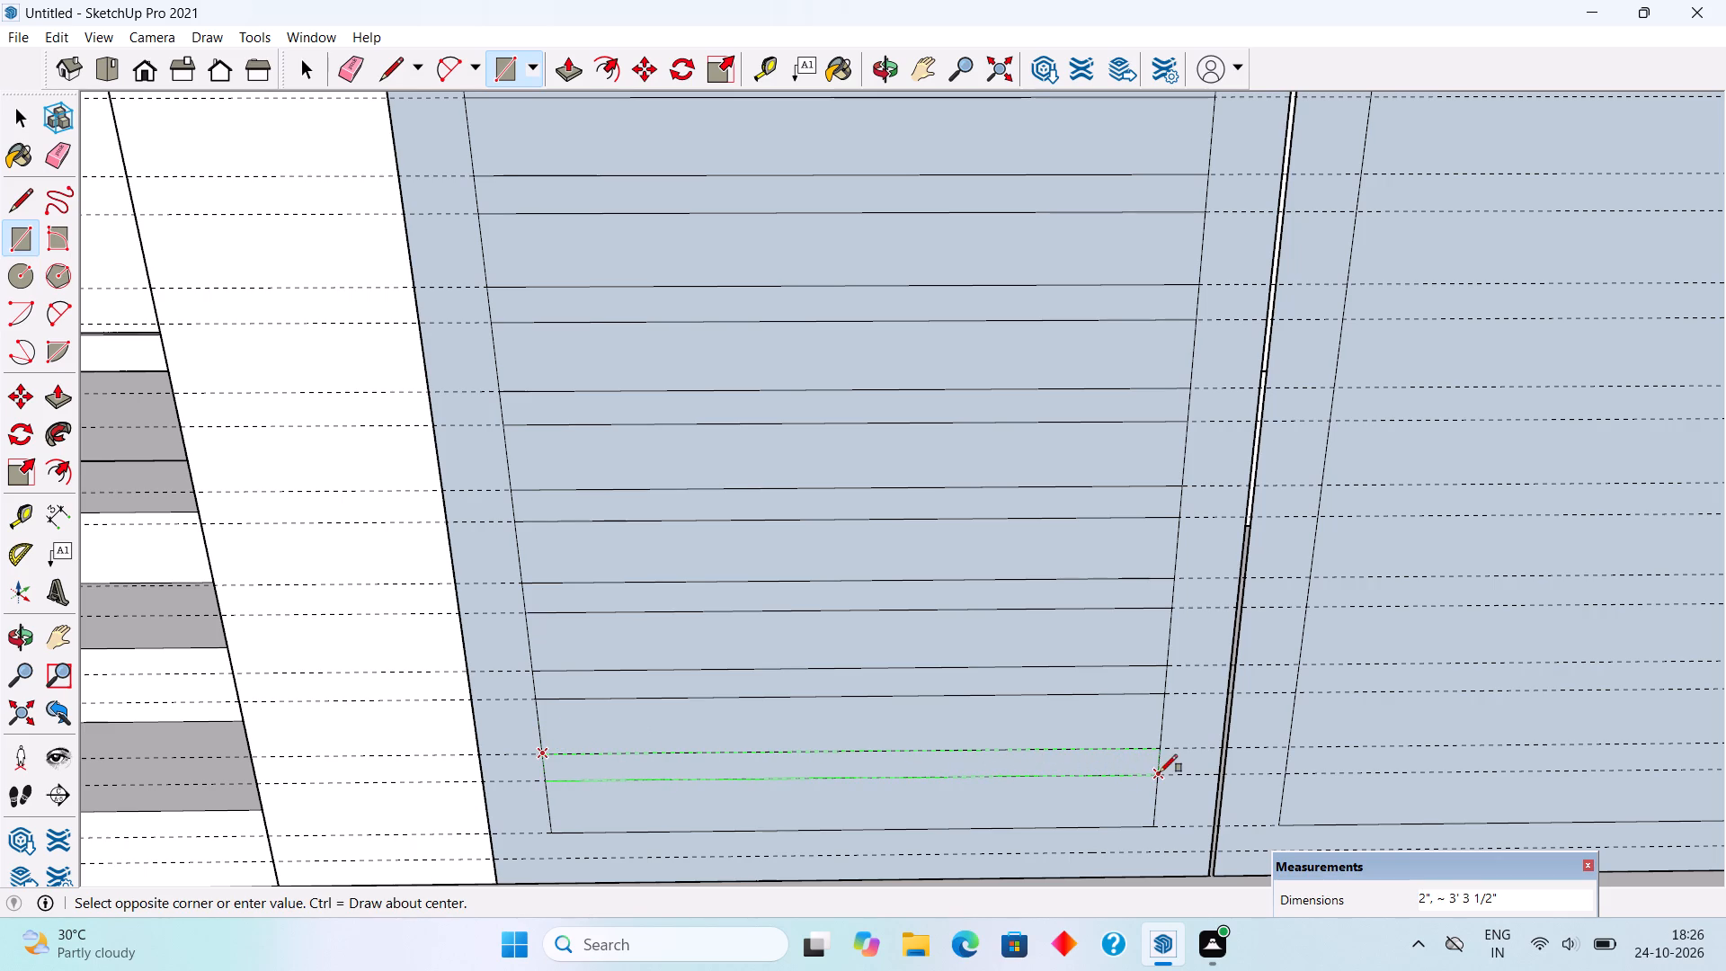
{"action": "left_click_drag", "start_coordinate": [1161, 776], "coordinate": [1152, 777]}
Draw the top five 2" by 3' 3 1/2" slat rectangles between paired guides within the other leaf's inner frame.
{"action": "scroll", "coordinate": [0, 599], "scroll_direction": "down", "scroll_amount": 5}
{"action": "scroll", "coordinate": [405, 412], "scroll_direction": "down", "scroll_amount": 3}
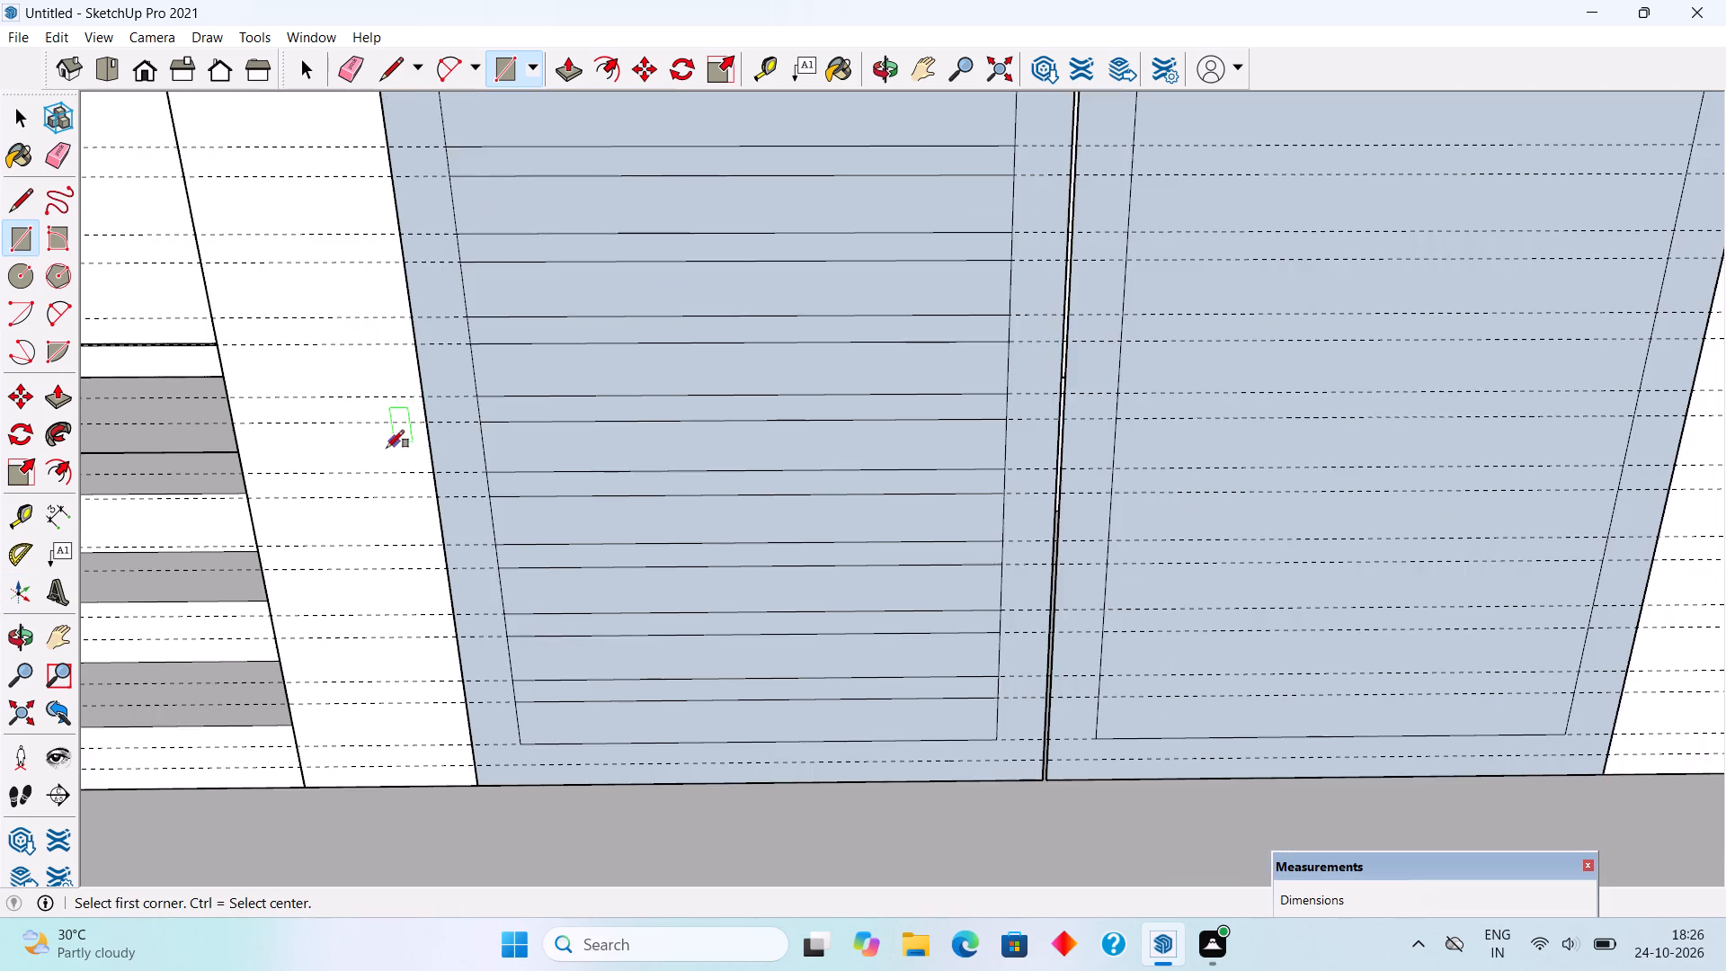
{"action": "scroll", "coordinate": [387, 448], "scroll_direction": "down", "scroll_amount": 5}
{"action": "scroll", "coordinate": [1195, 264], "scroll_direction": "up", "scroll_amount": 6}
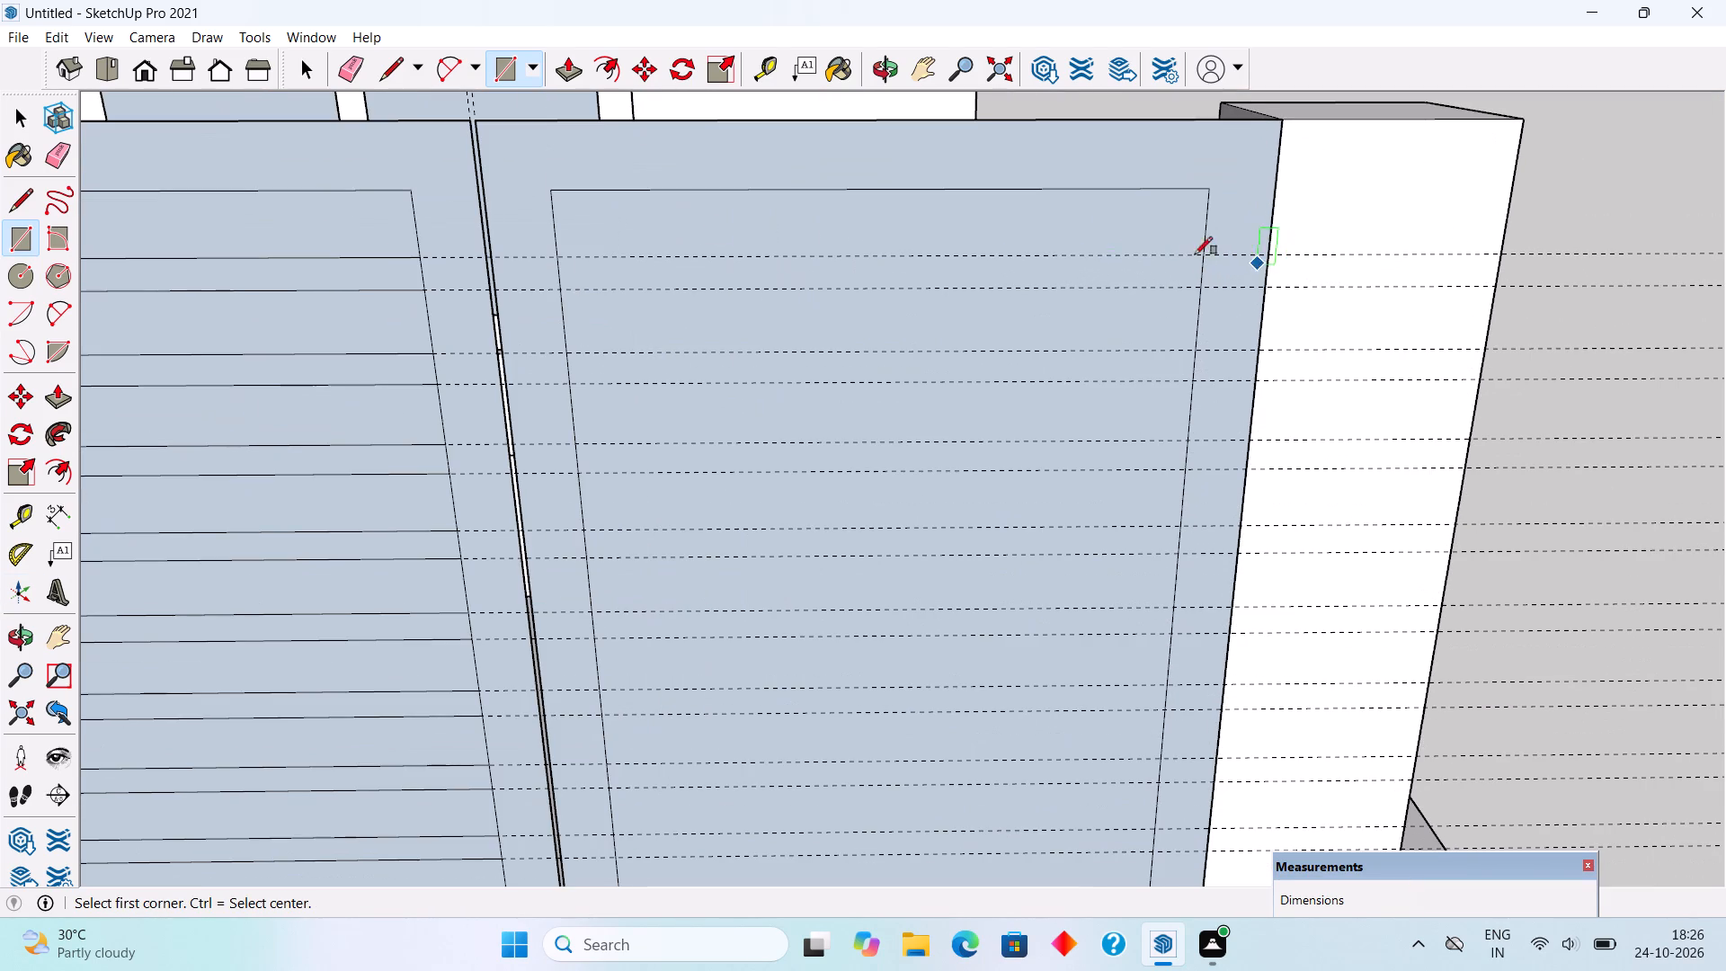
{"action": "left_click", "coordinate": [561, 256]}
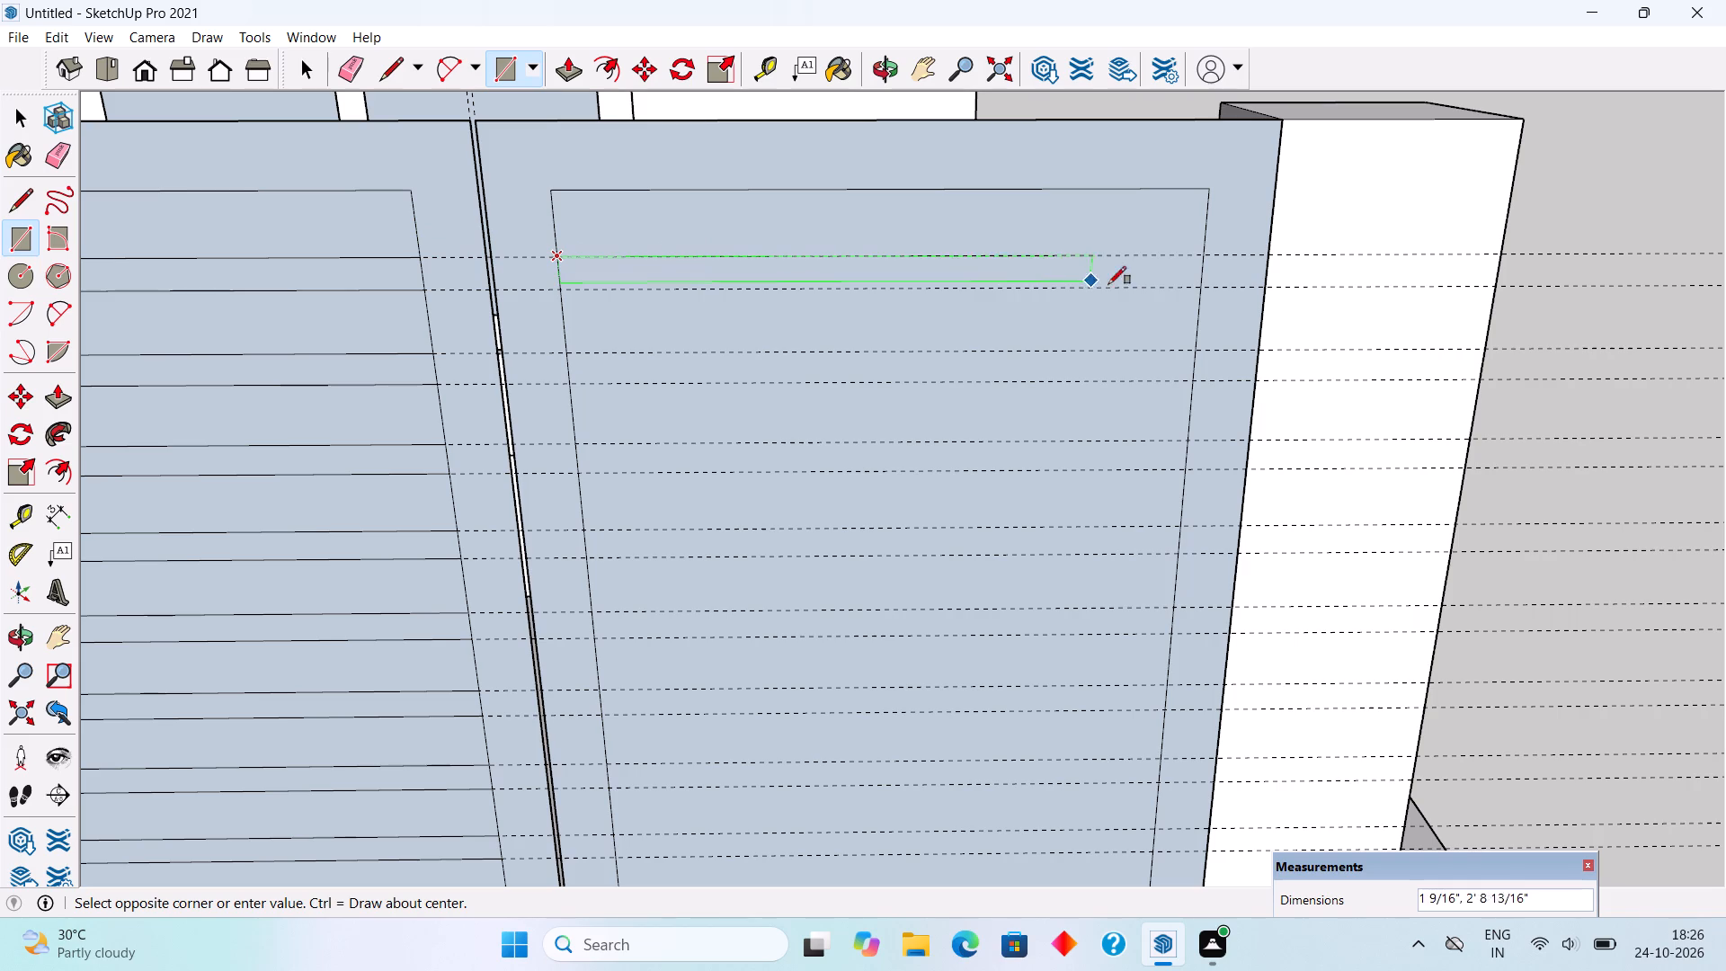
{"action": "left_click", "coordinate": [1197, 288]}
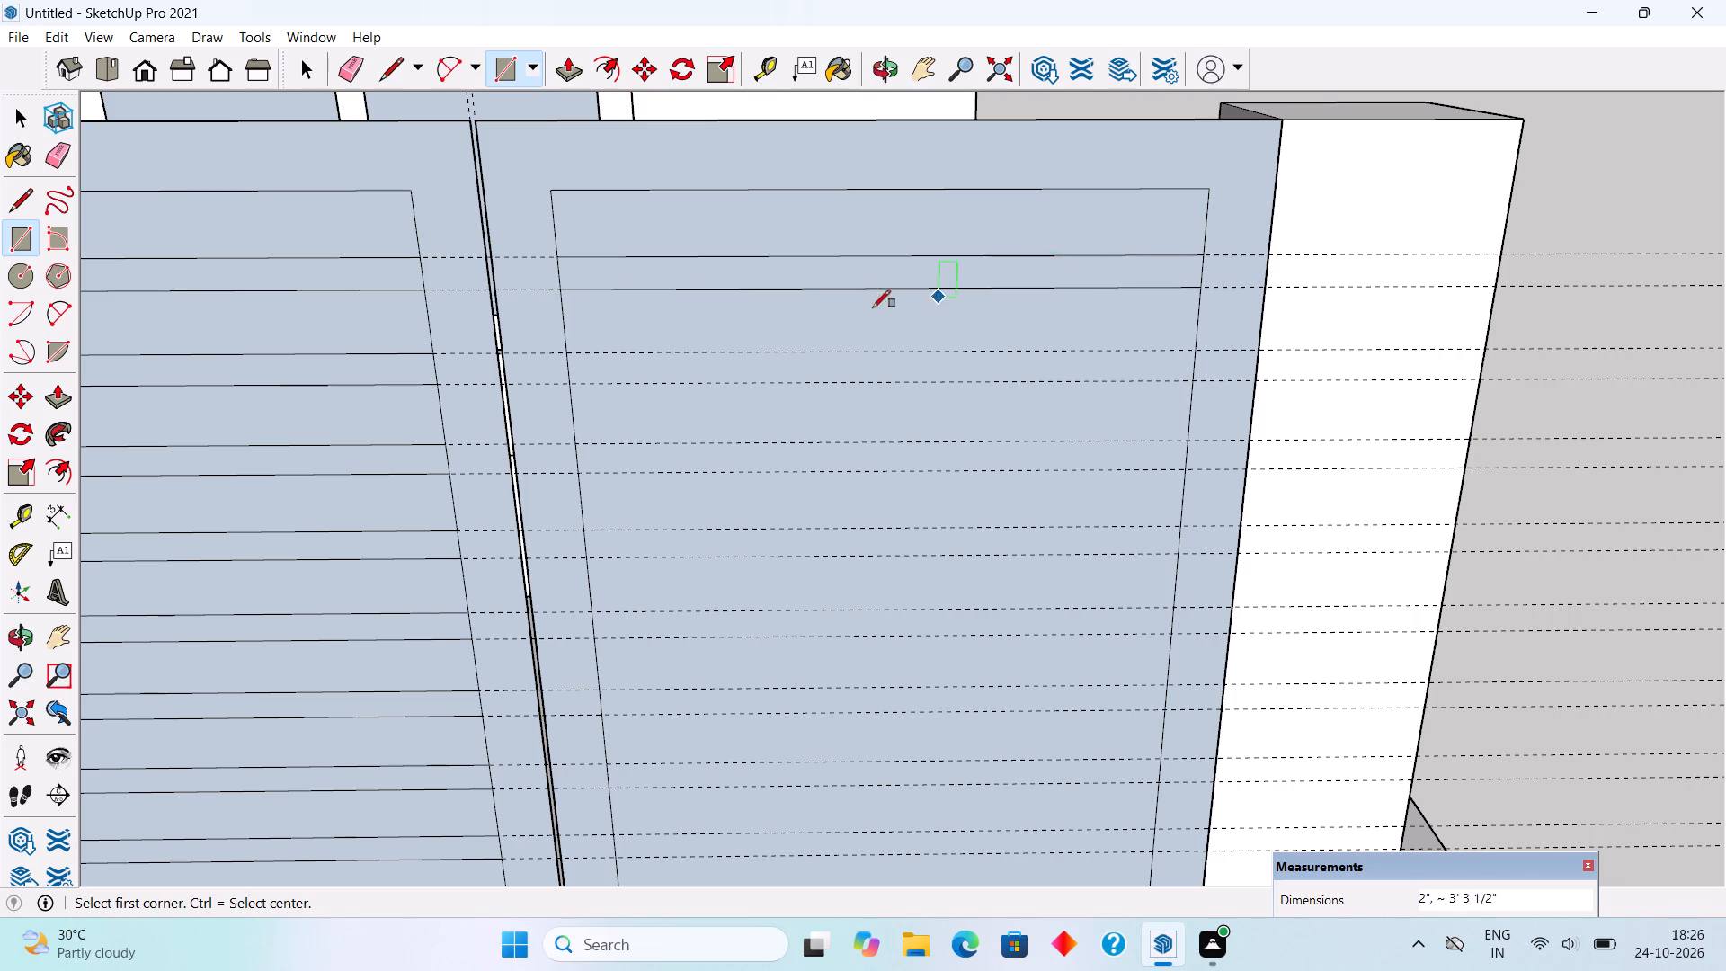
{"action": "left_click", "coordinate": [566, 349]}
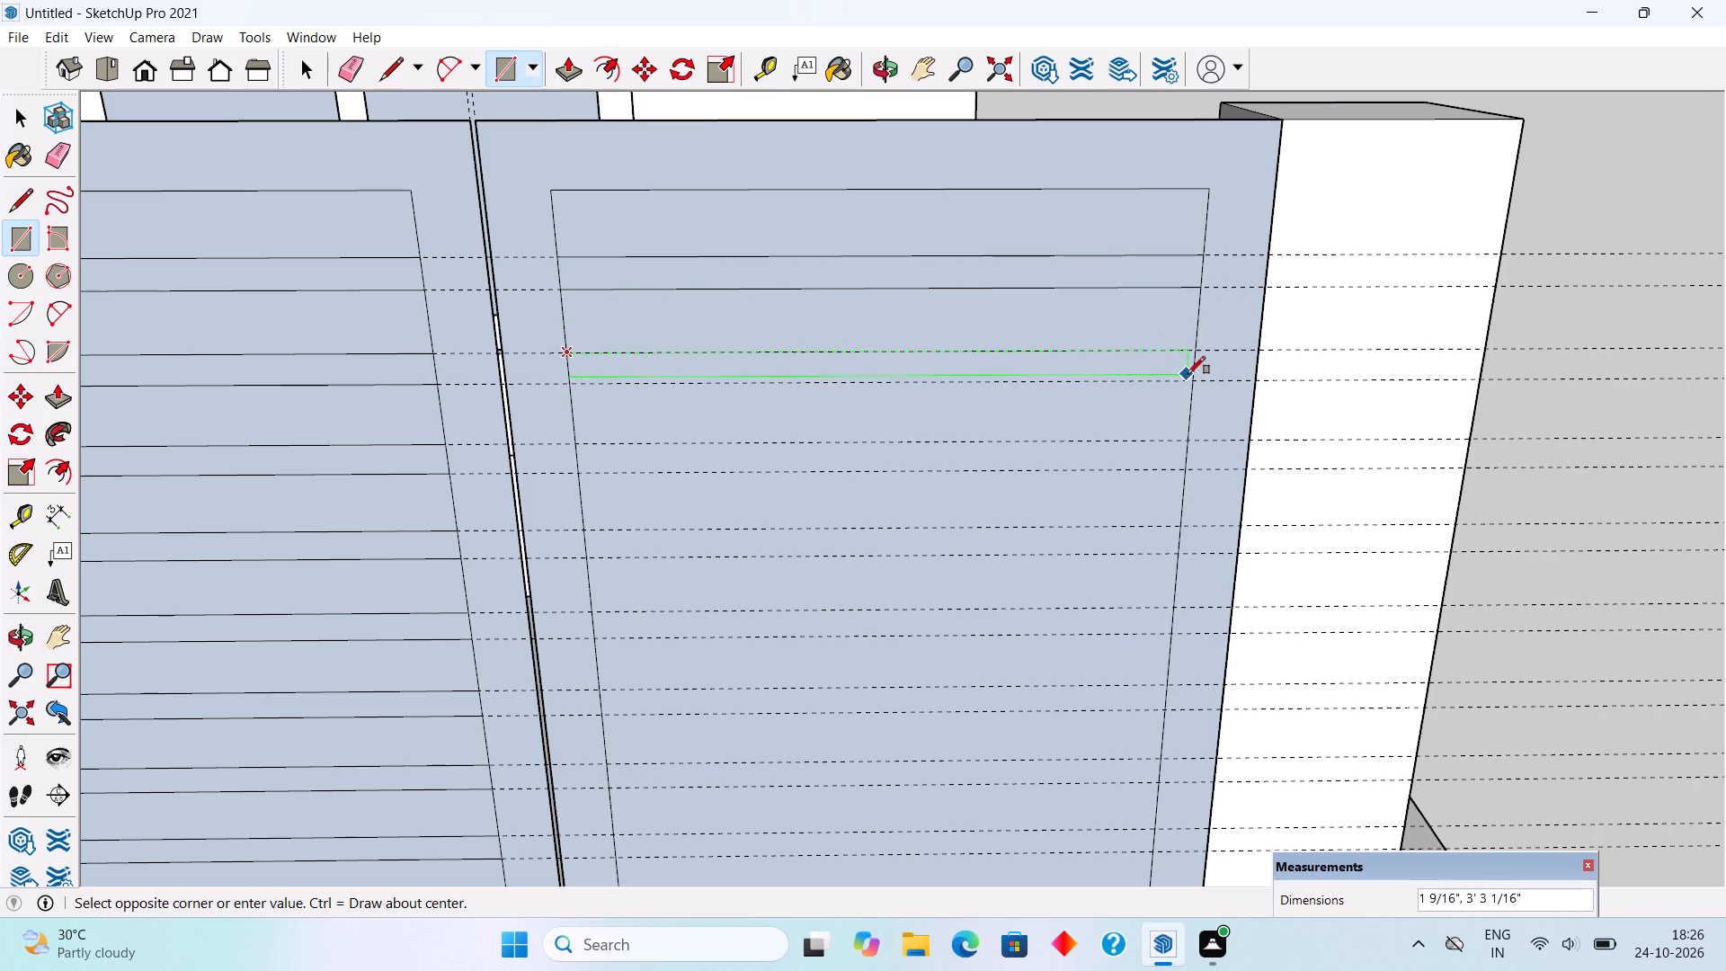
{"action": "left_click", "coordinate": [1192, 378]}
{"action": "left_click", "coordinate": [575, 442]}
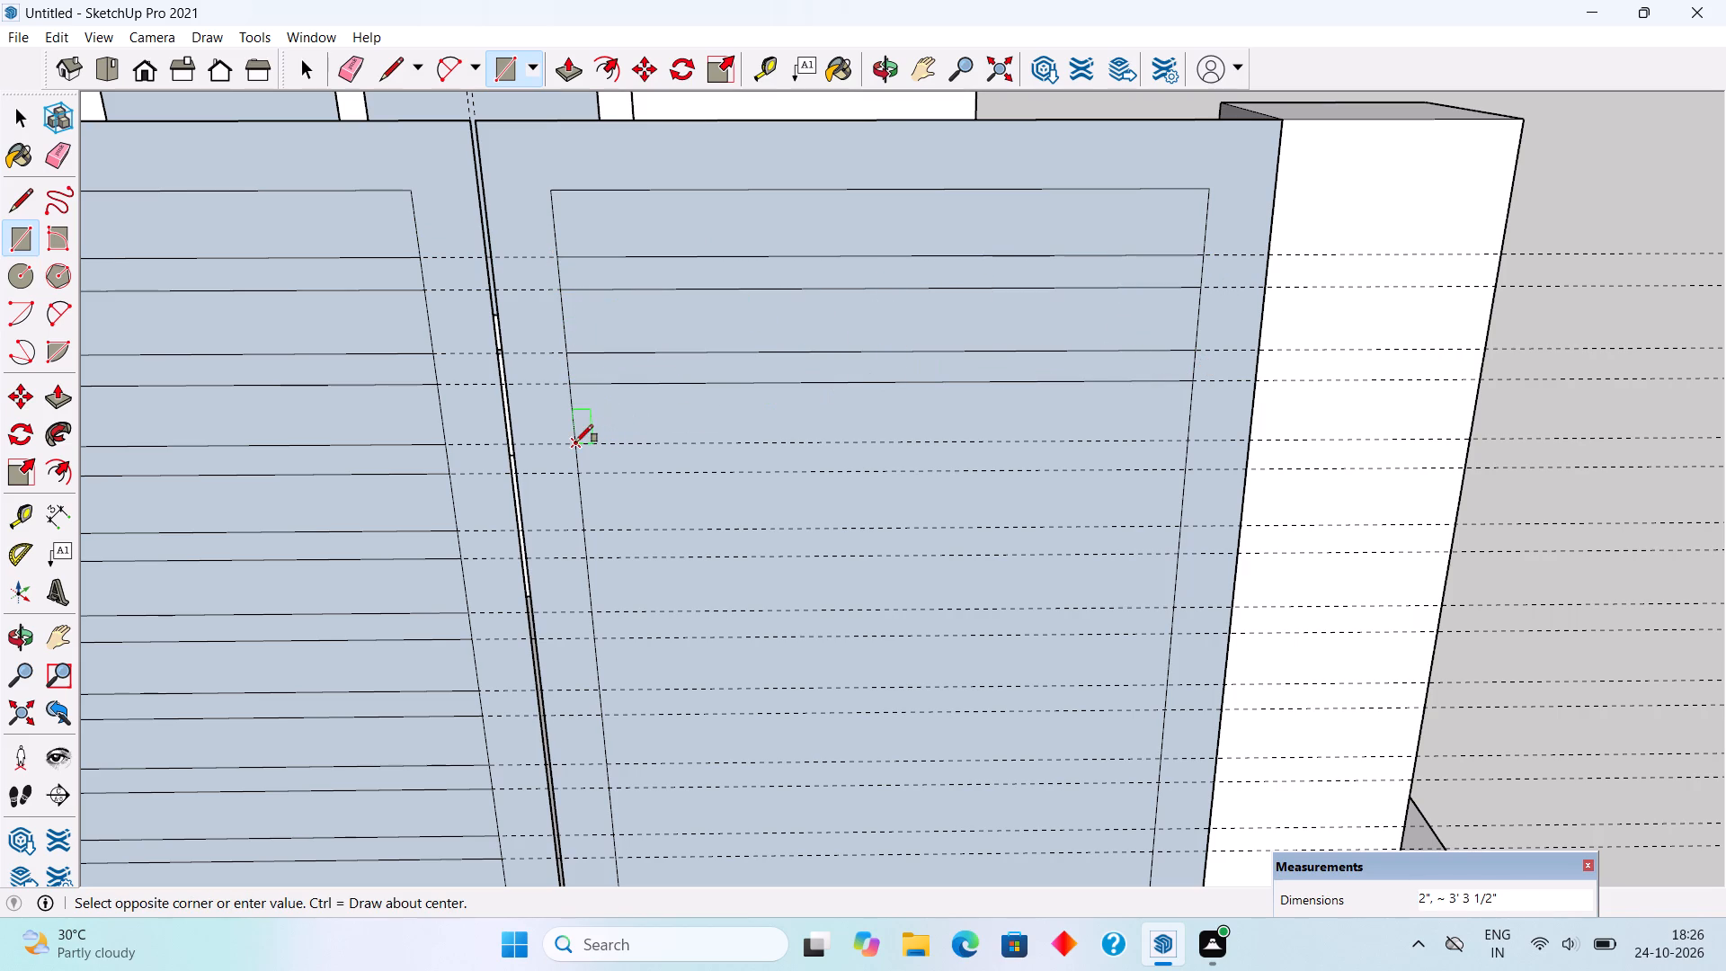
{"action": "left_click", "coordinate": [1186, 469]}
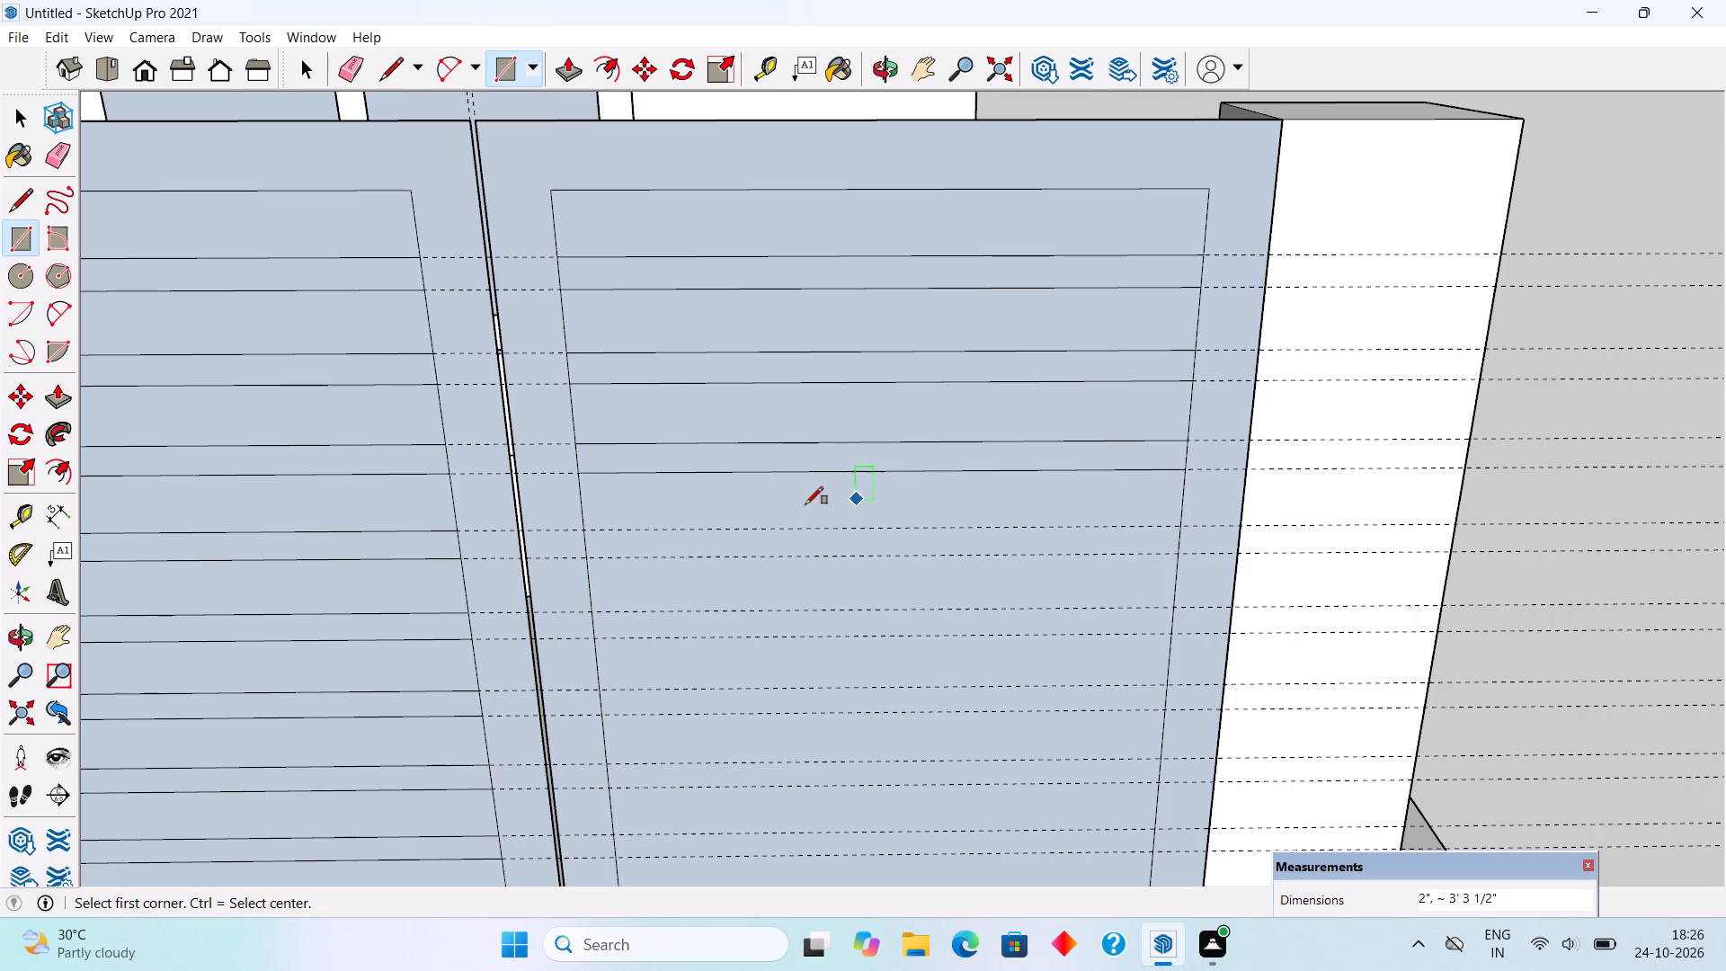
{"action": "left_click", "coordinate": [584, 525]}
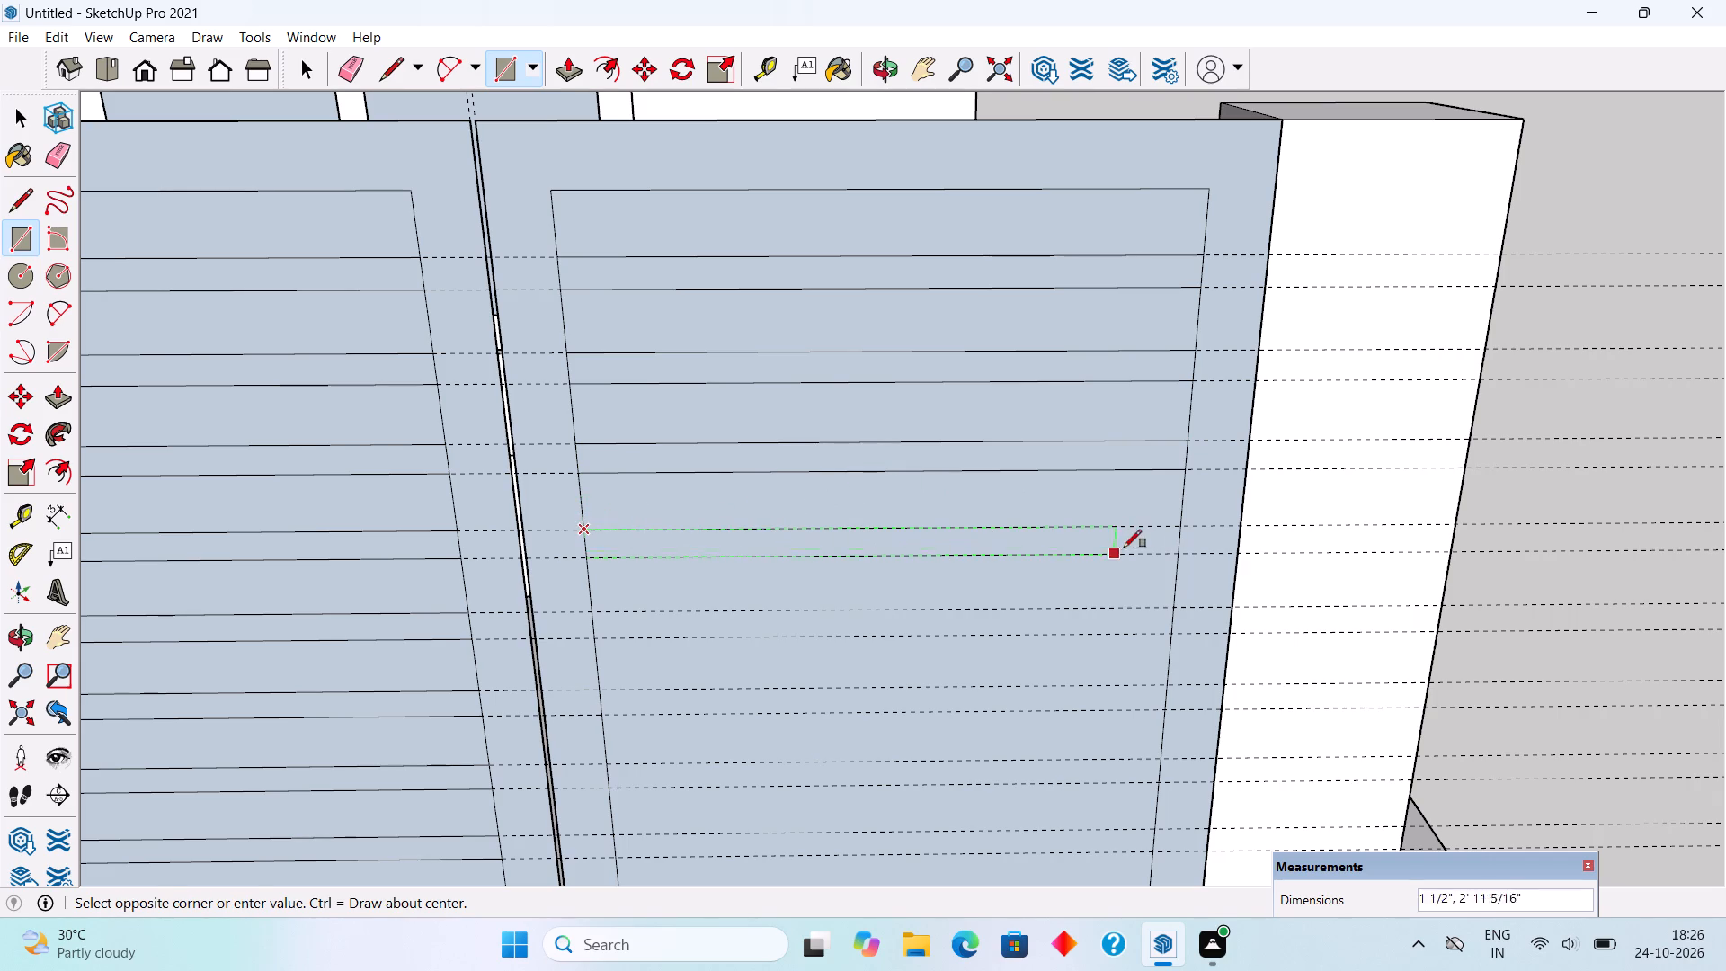
{"action": "left_click", "coordinate": [1181, 552]}
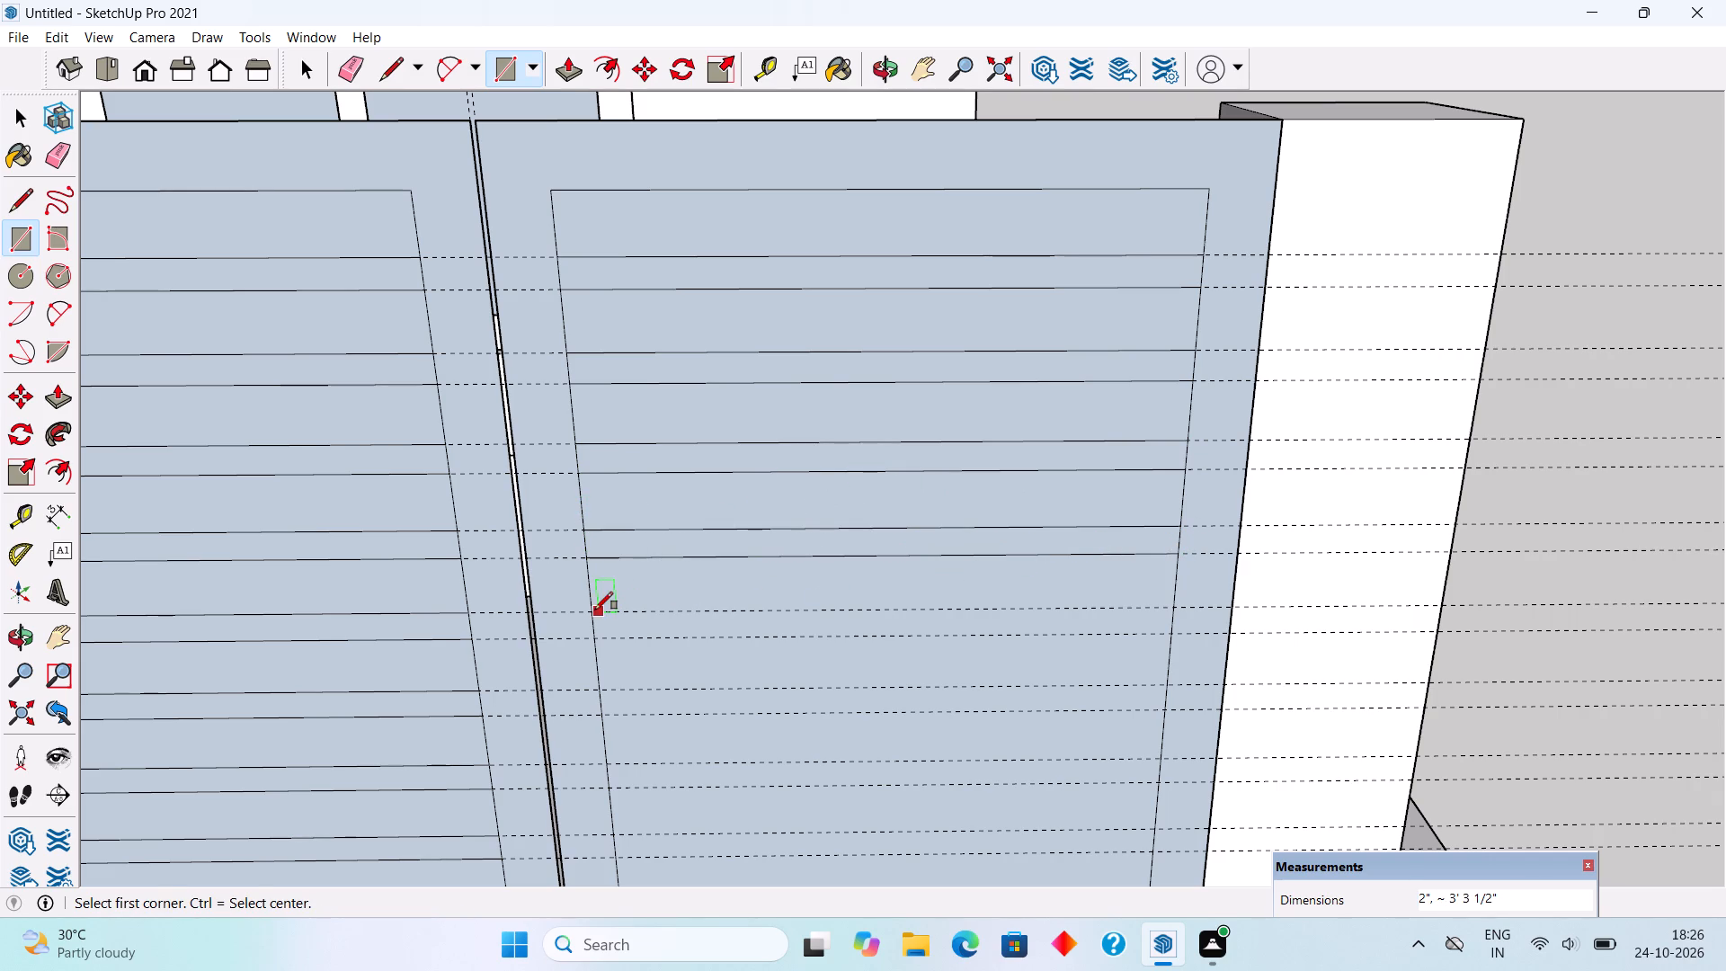
{"action": "left_click", "coordinate": [594, 610]}
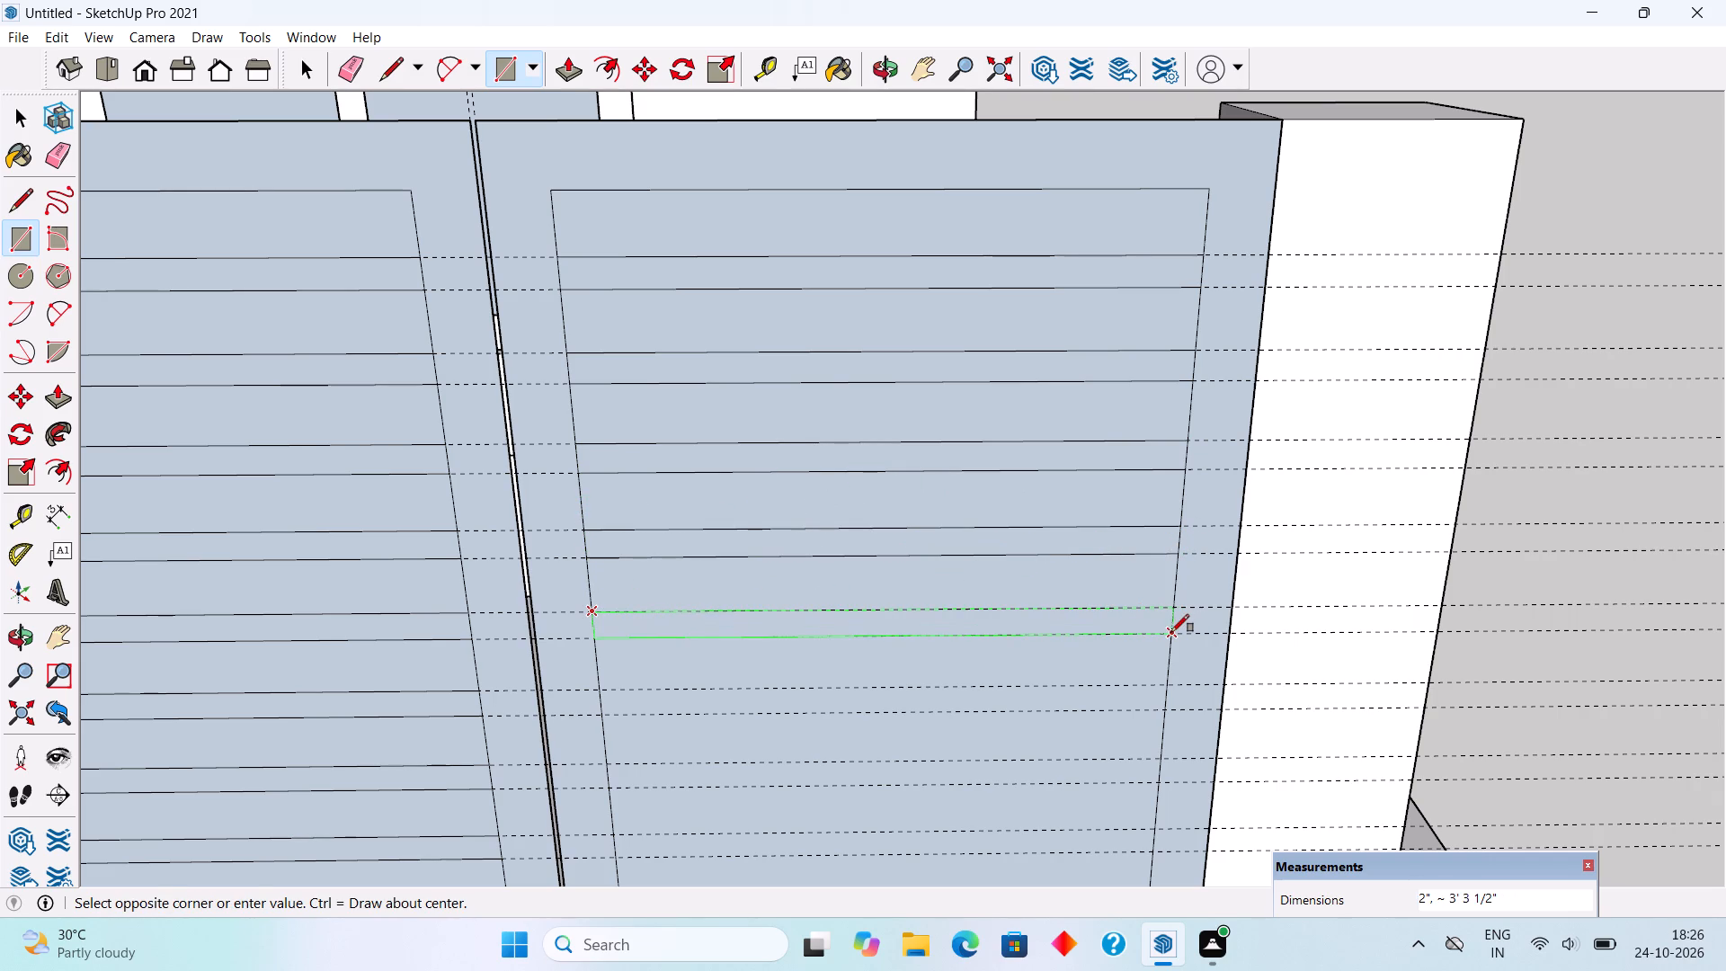
{"action": "left_click", "coordinate": [1171, 632]}
Draw the last three 2" by 3' 3 1/2" slat rectangles between the lowest guide pairs inside the second leaf's inner frame.
{"action": "scroll", "coordinate": [971, 402], "scroll_direction": "down", "scroll_amount": 5}
{"action": "scroll", "coordinate": [1073, 779], "scroll_direction": "up", "scroll_amount": 3}
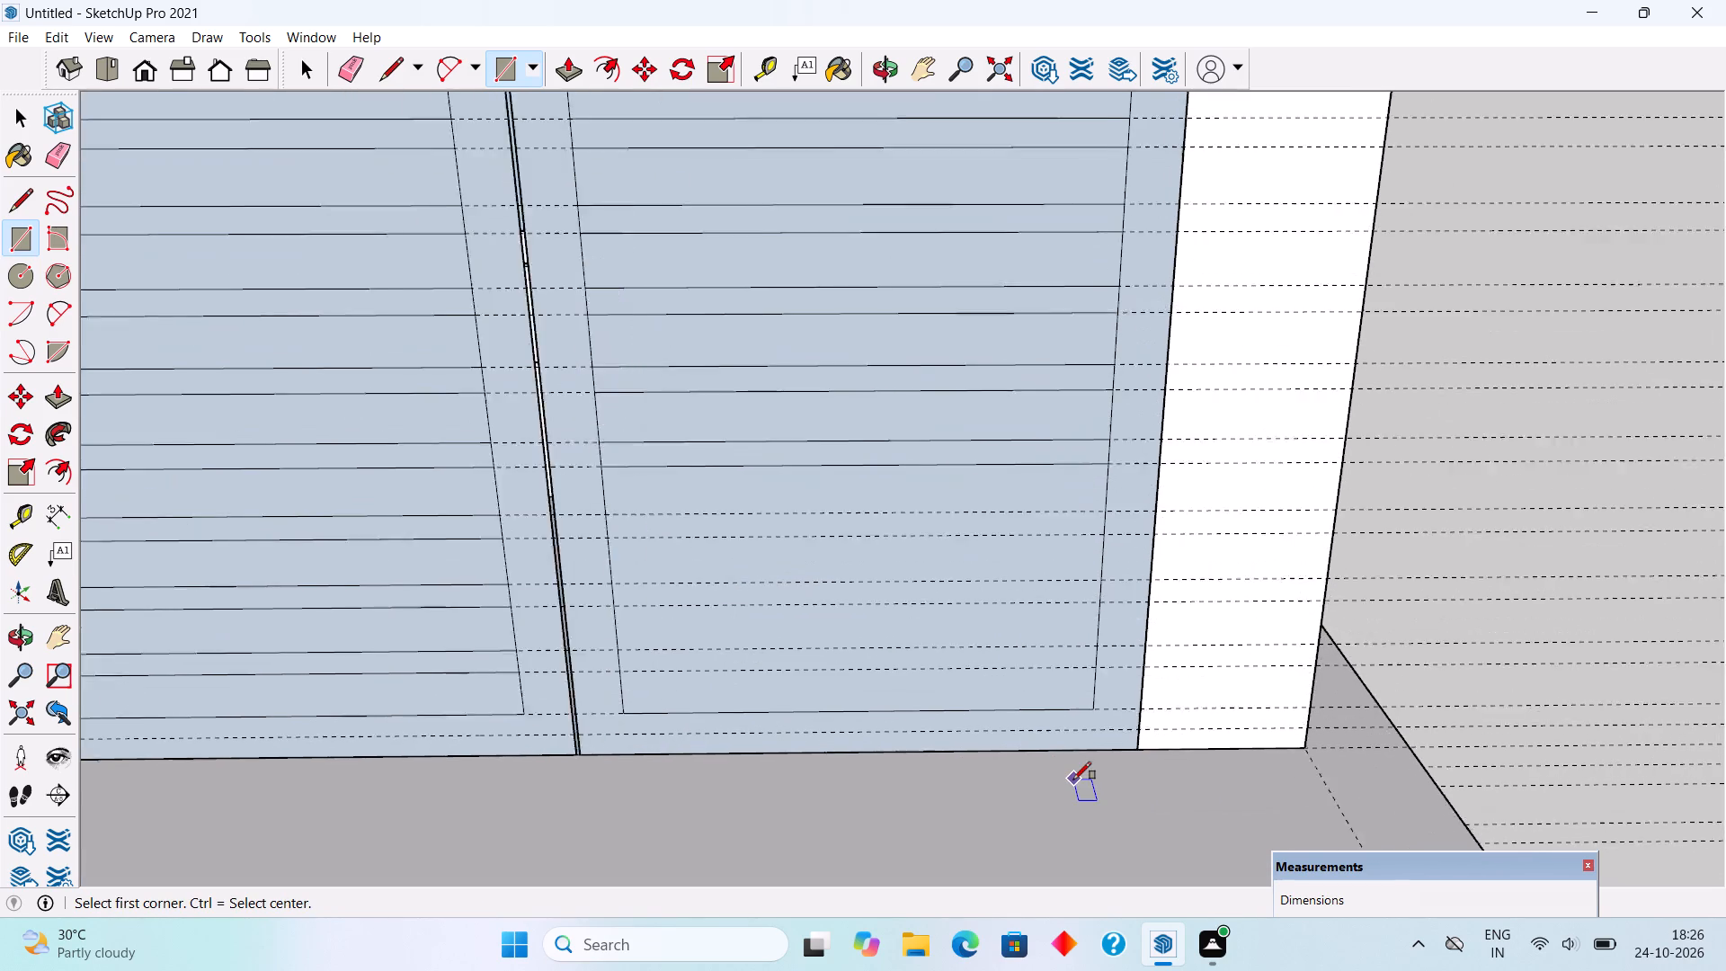
{"action": "scroll", "coordinate": [1073, 779], "scroll_direction": "up", "scroll_amount": 2}
{"action": "left_click", "coordinate": [494, 447]}
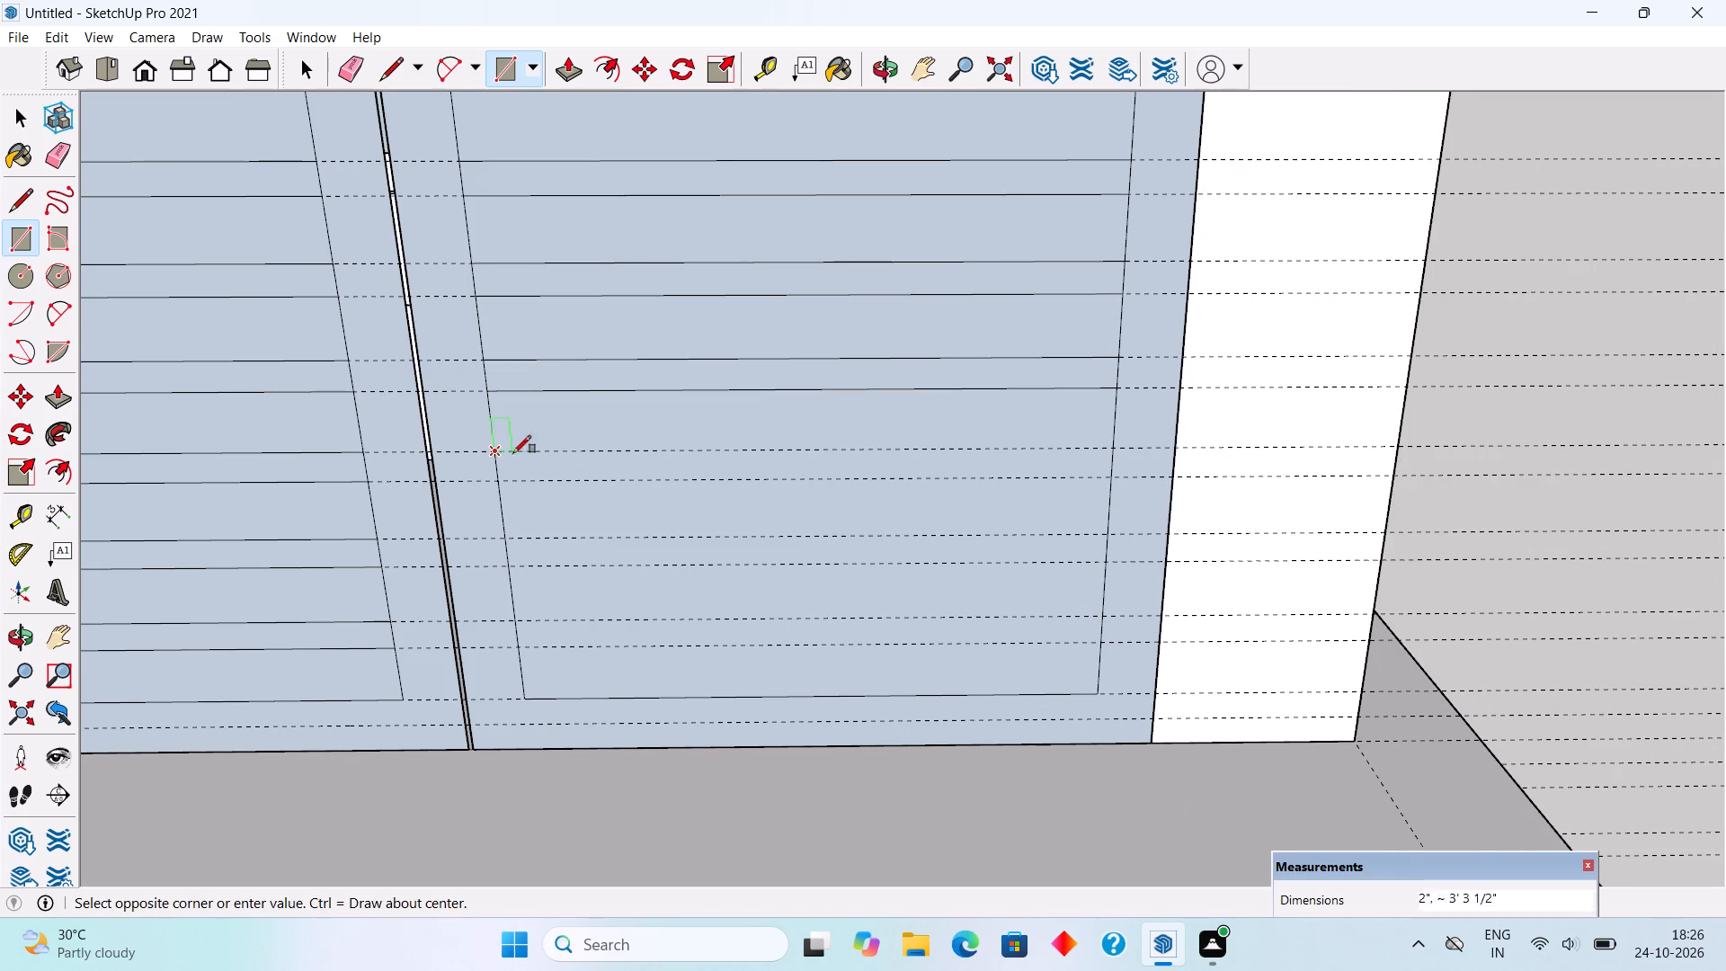
{"action": "left_click", "coordinate": [1117, 477]}
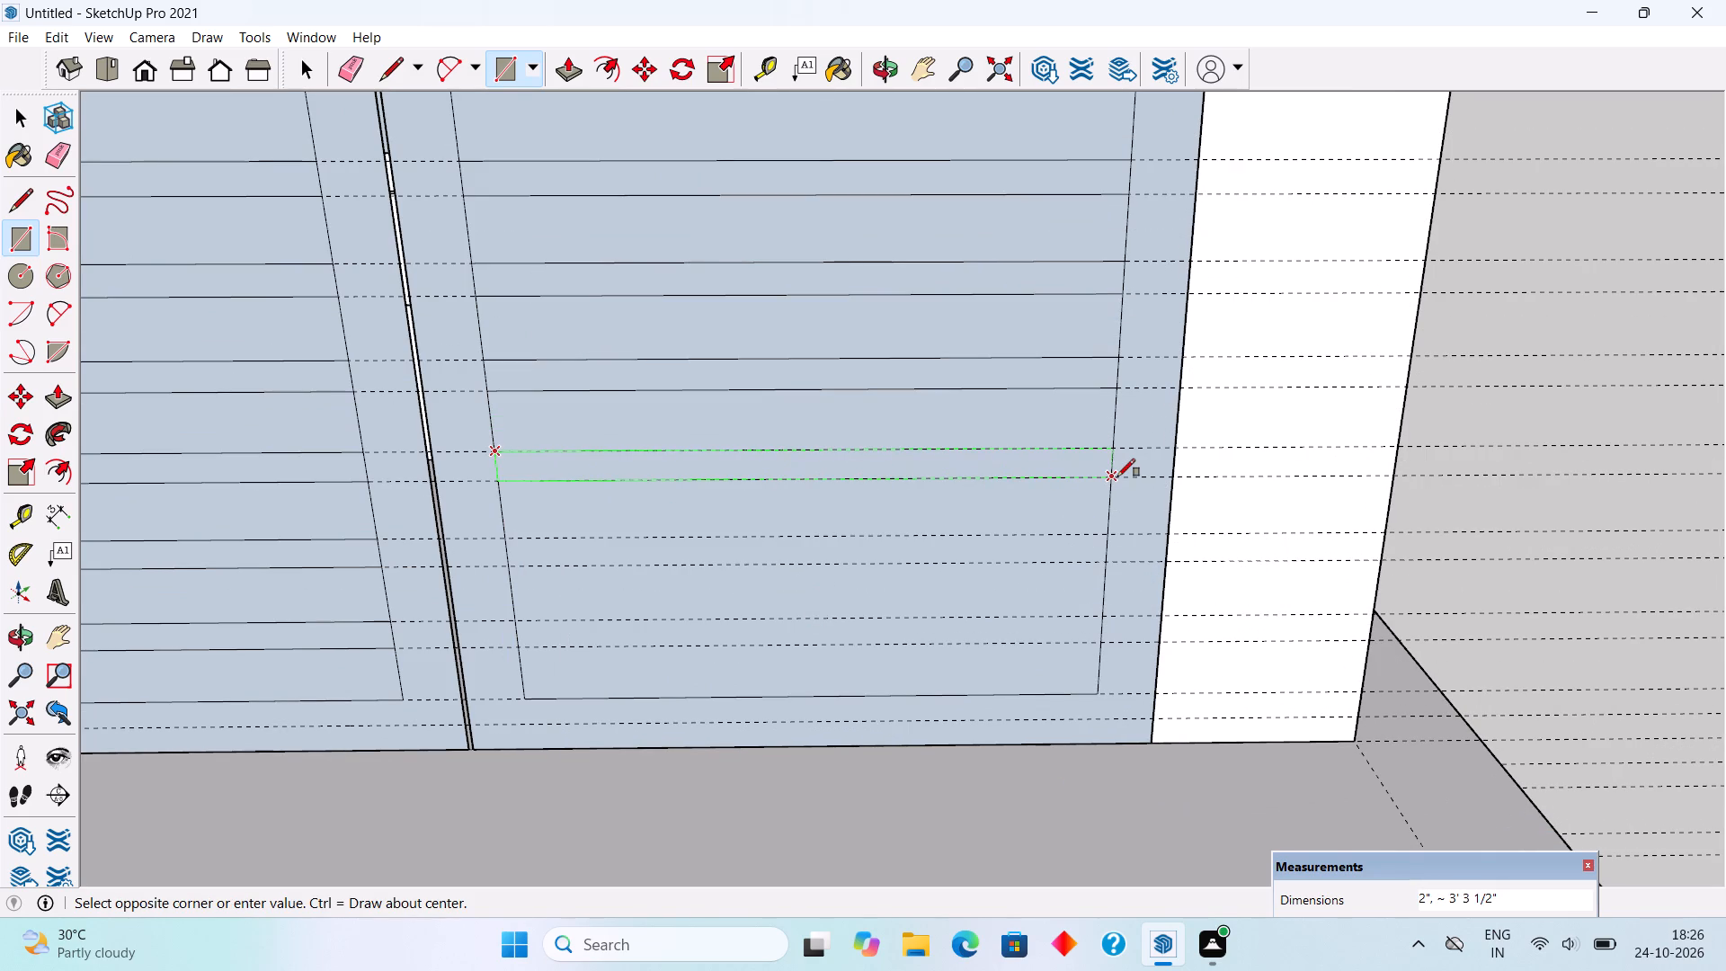
{"action": "left_click", "coordinate": [503, 537]}
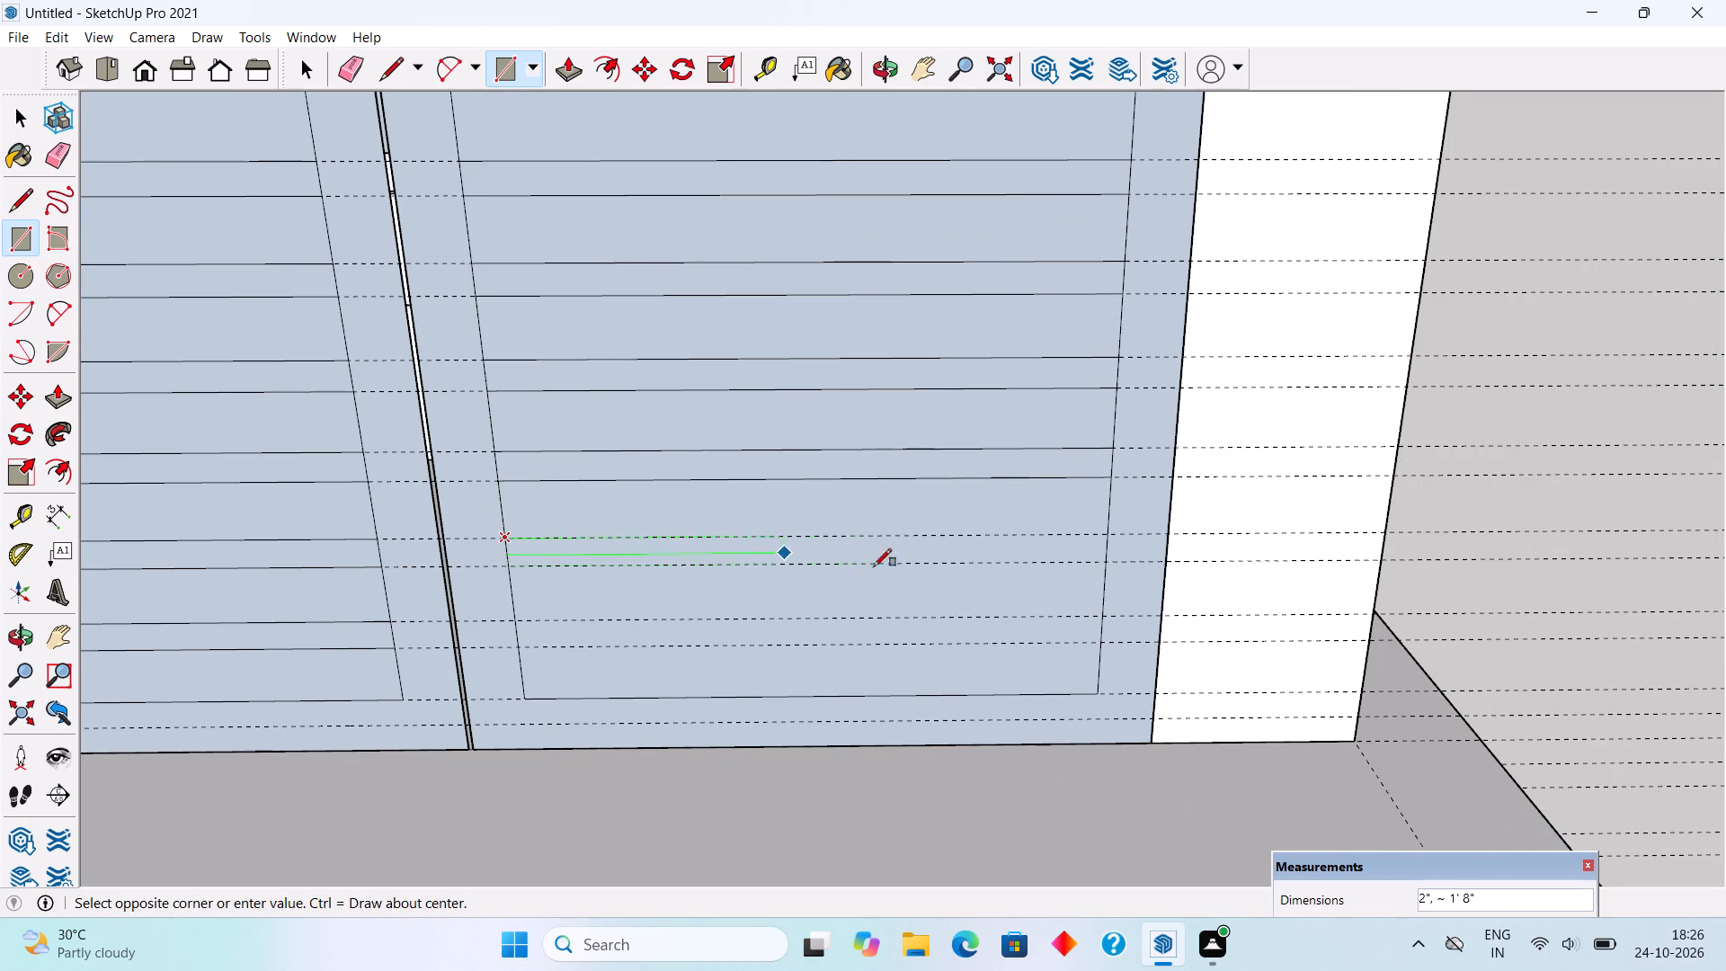
{"action": "left_click", "coordinate": [1104, 566]}
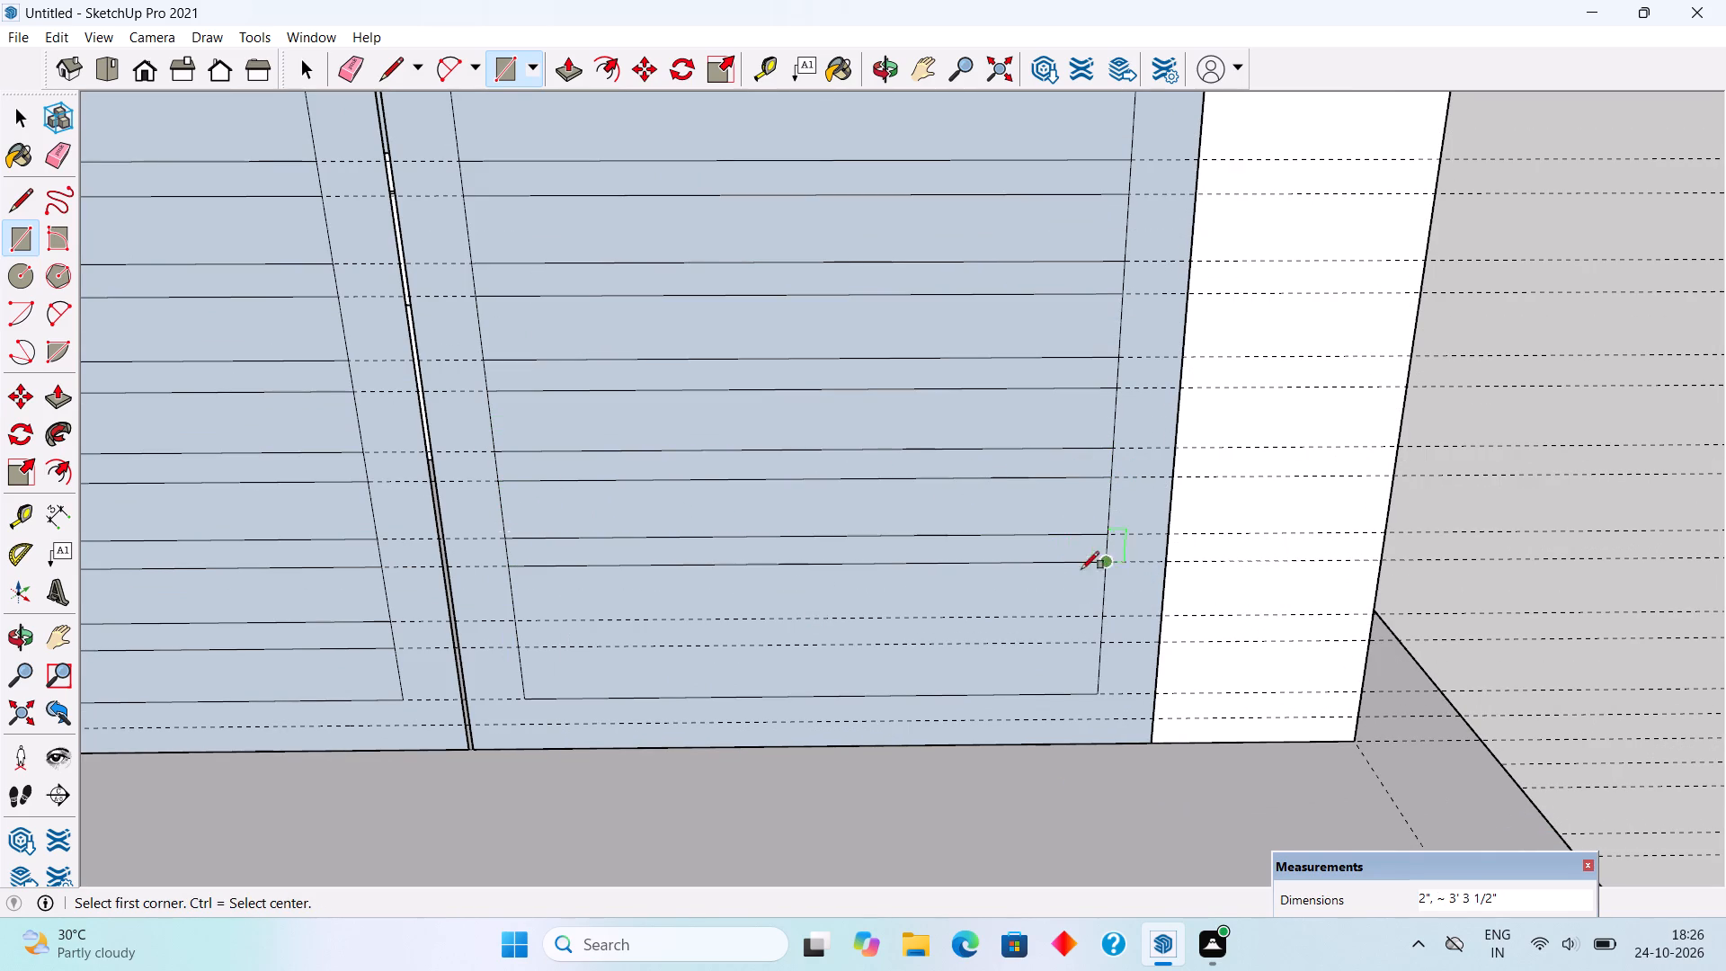
{"action": "left_click", "coordinate": [517, 619]}
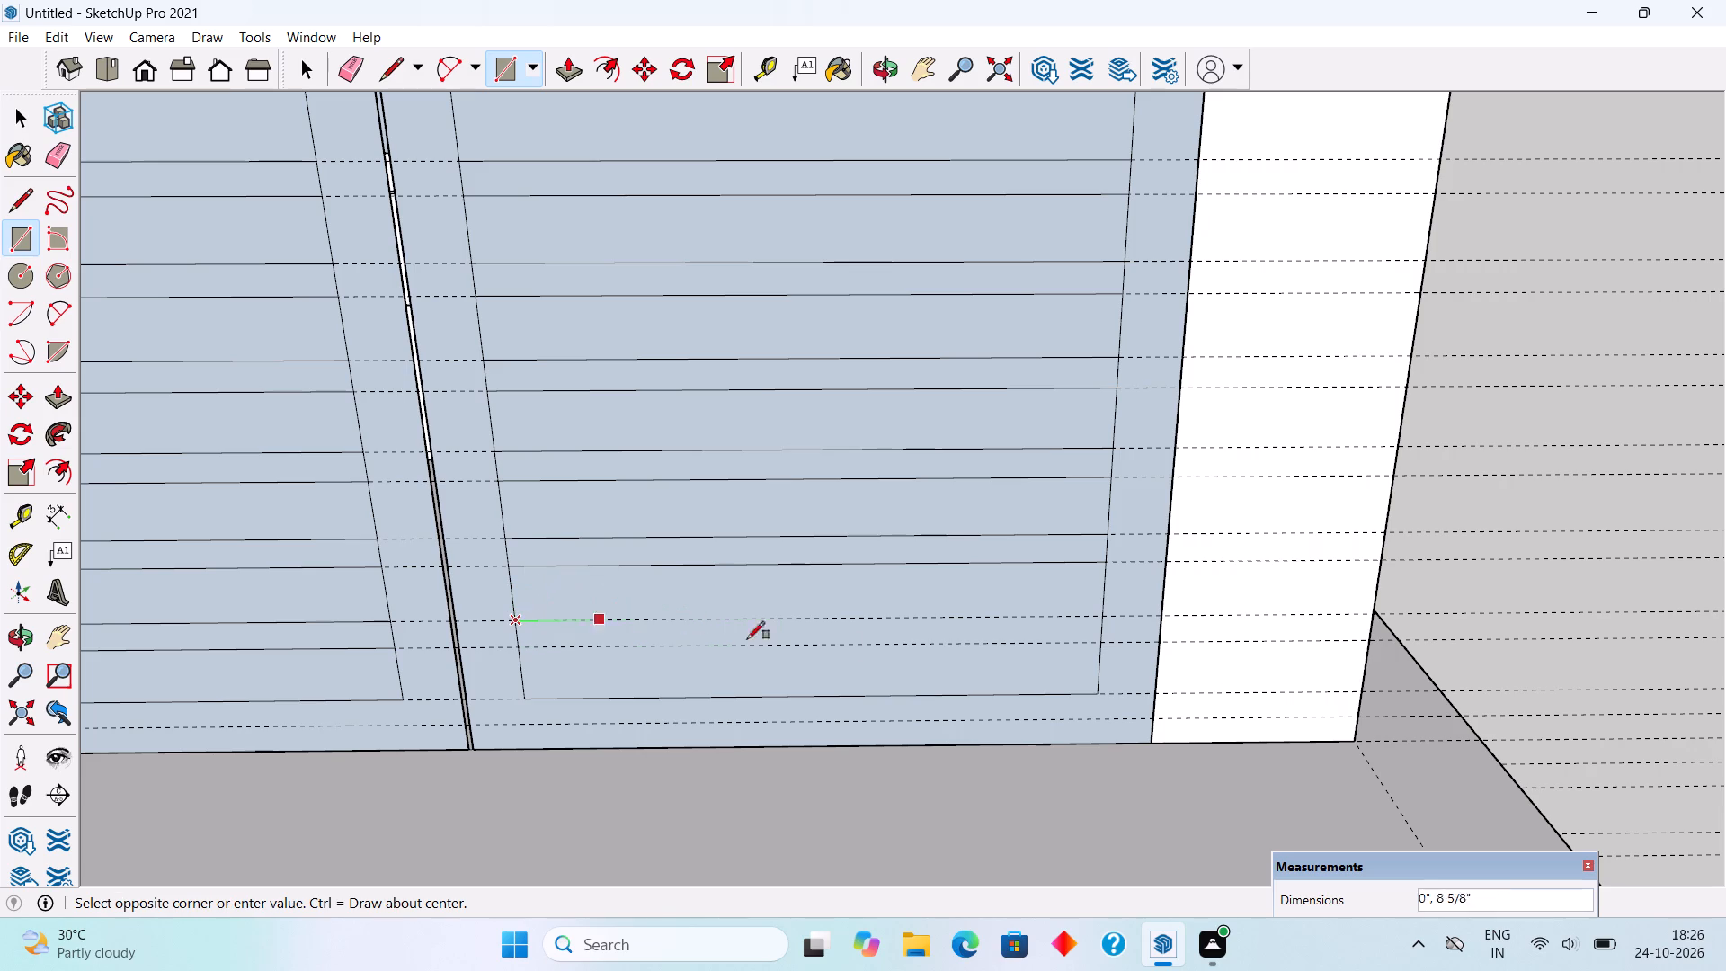
{"action": "left_click", "coordinate": [1104, 644]}
{"action": "scroll", "coordinate": [1108, 645], "scroll_direction": "down", "scroll_amount": 6}
{"action": "key", "text": "space"}
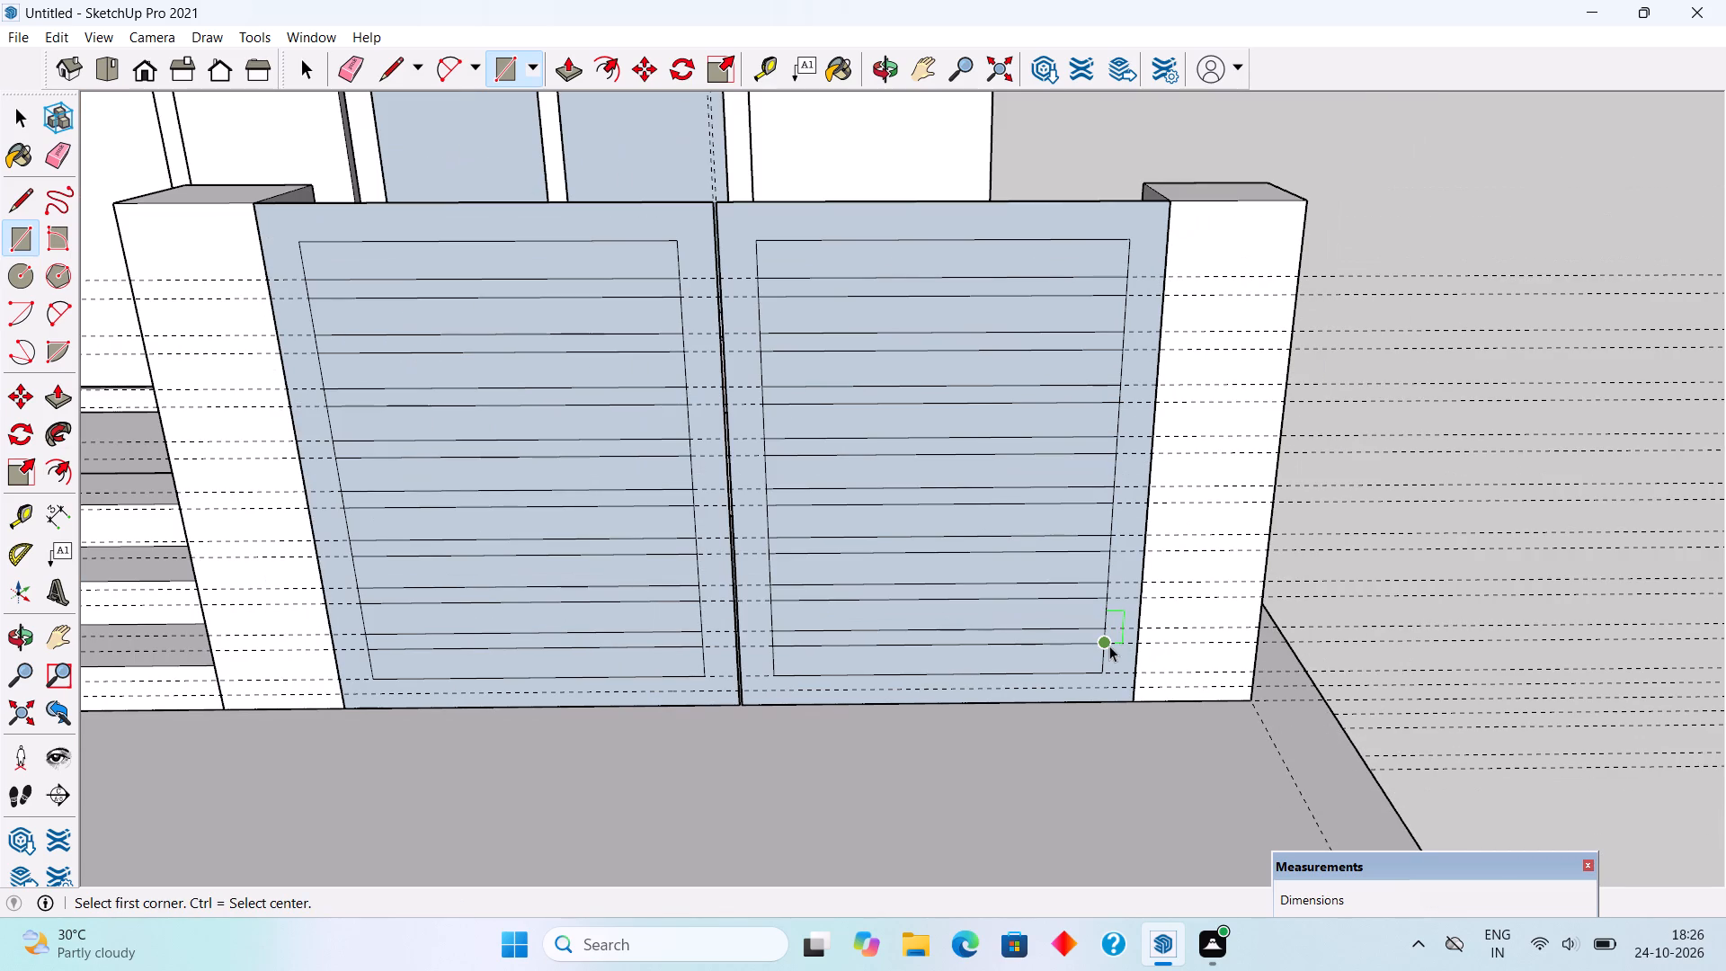
Erase the short vertical edges at both ends of the top four slats on the leaf beside the entrance steps.
{"action": "key", "text": "e"}
{"action": "scroll", "coordinate": [305, 292], "scroll_direction": "up", "scroll_amount": 2}
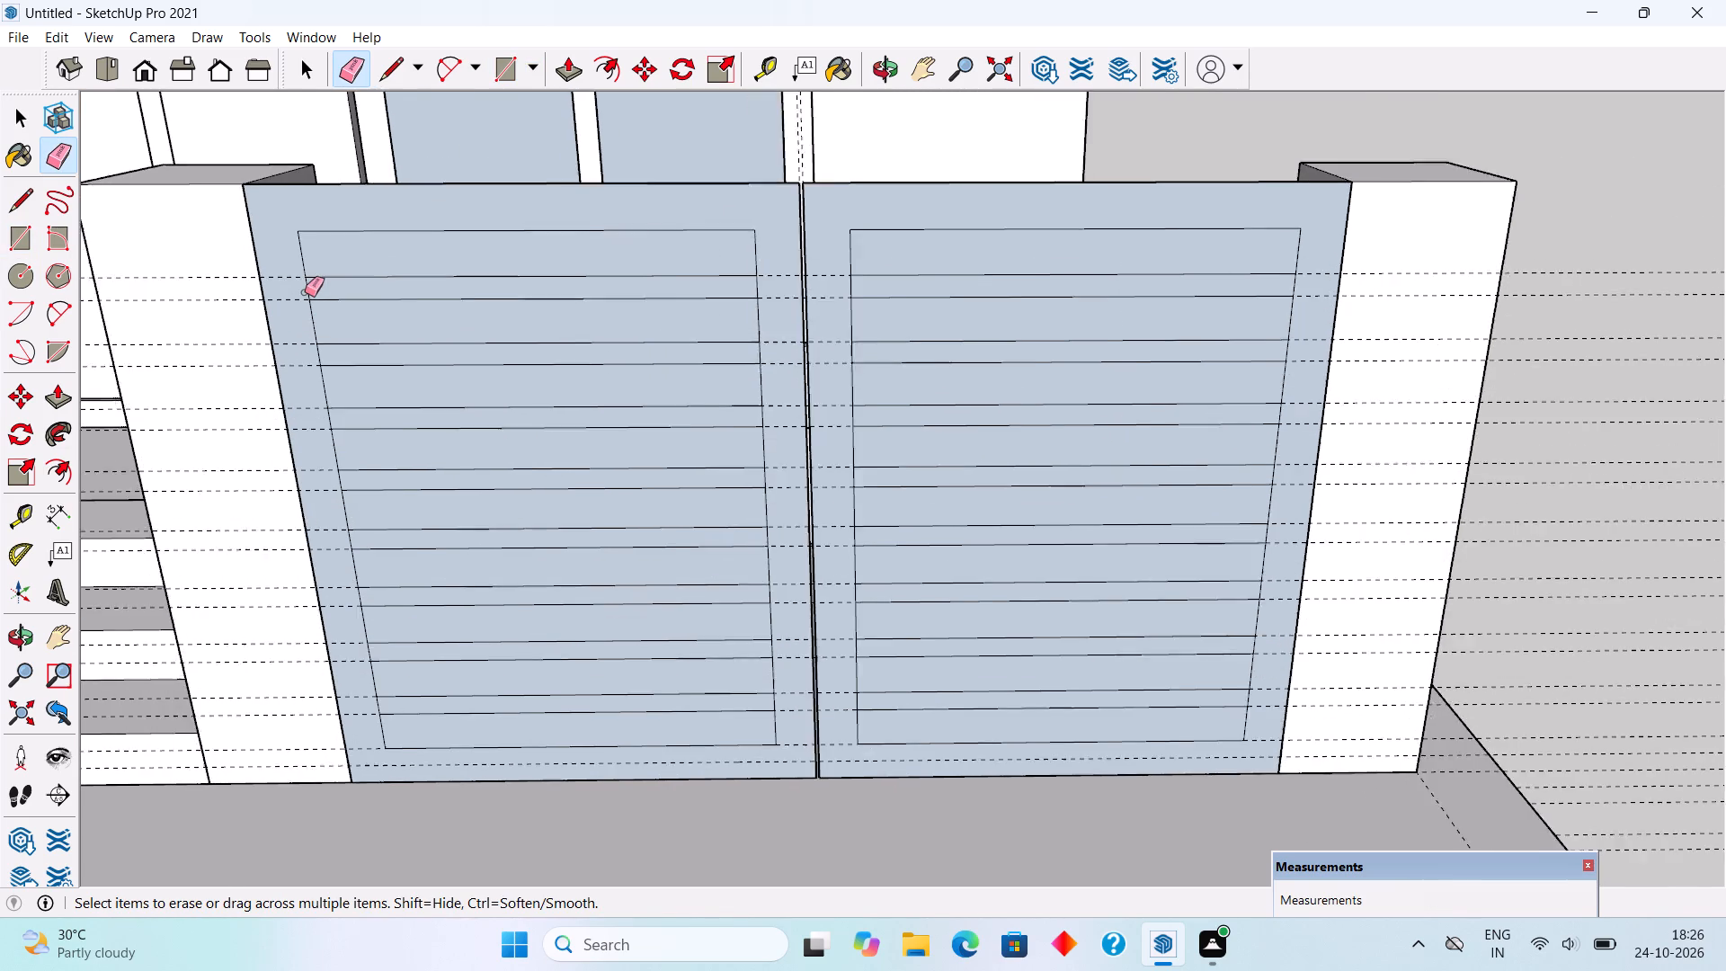
{"action": "scroll", "coordinate": [305, 292], "scroll_direction": "up", "scroll_amount": 1}
{"action": "left_click", "coordinate": [309, 290]}
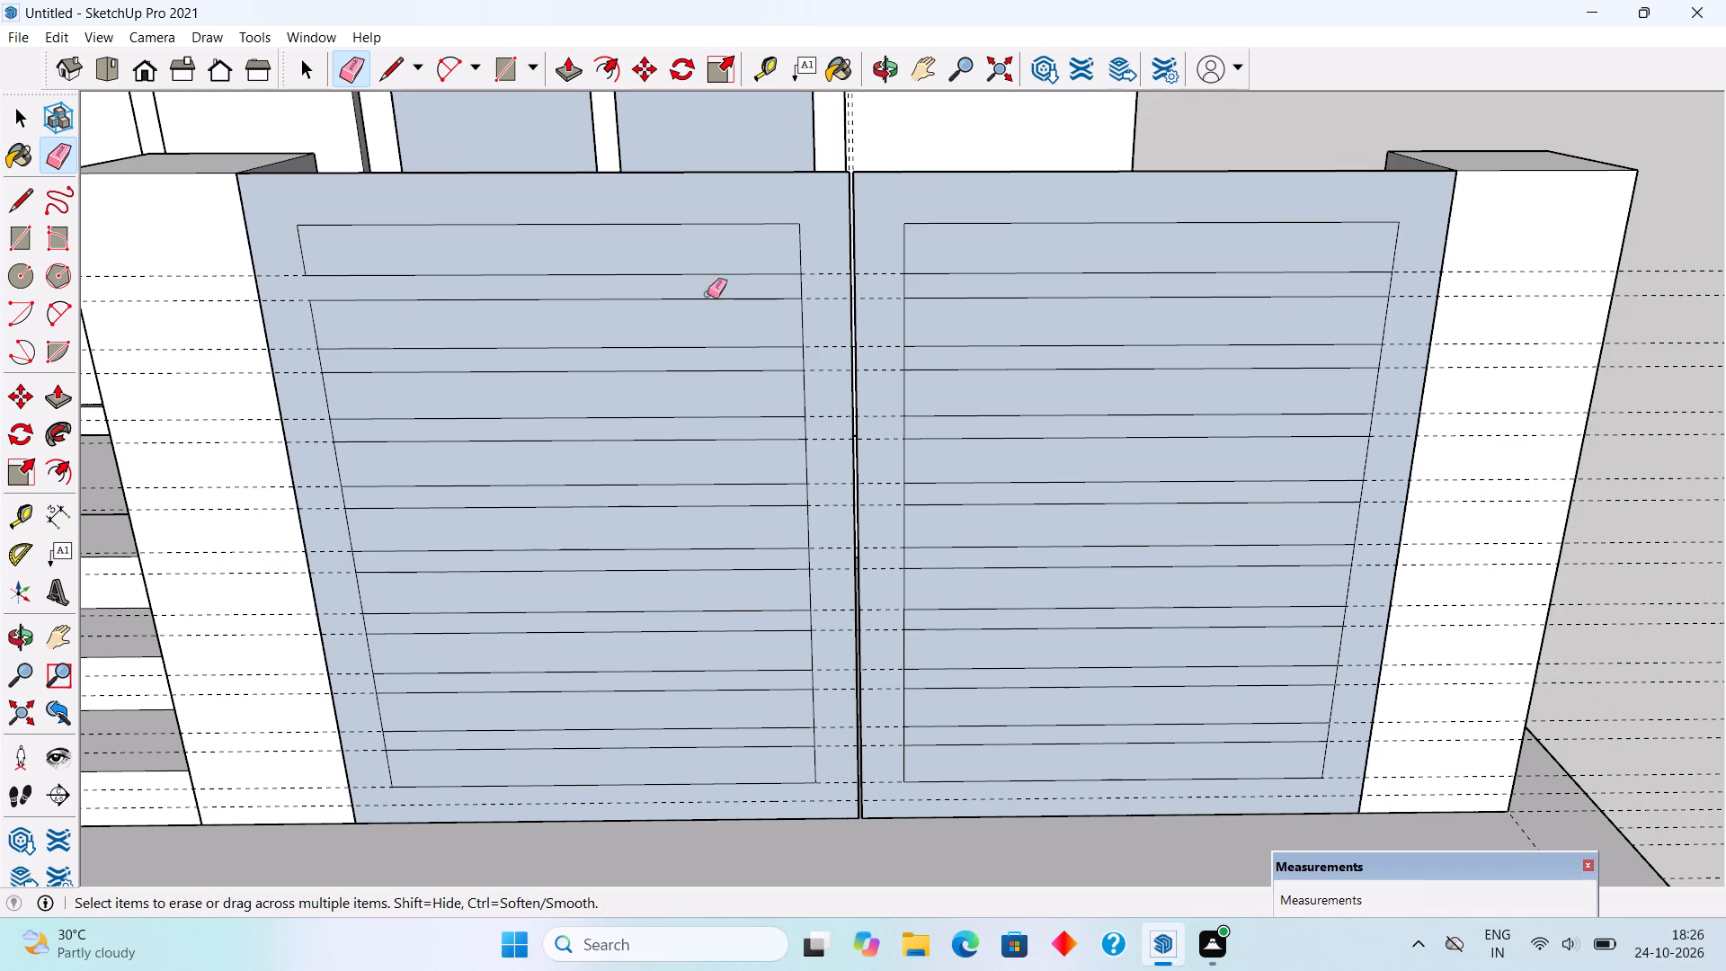
{"action": "left_click", "coordinate": [799, 288]}
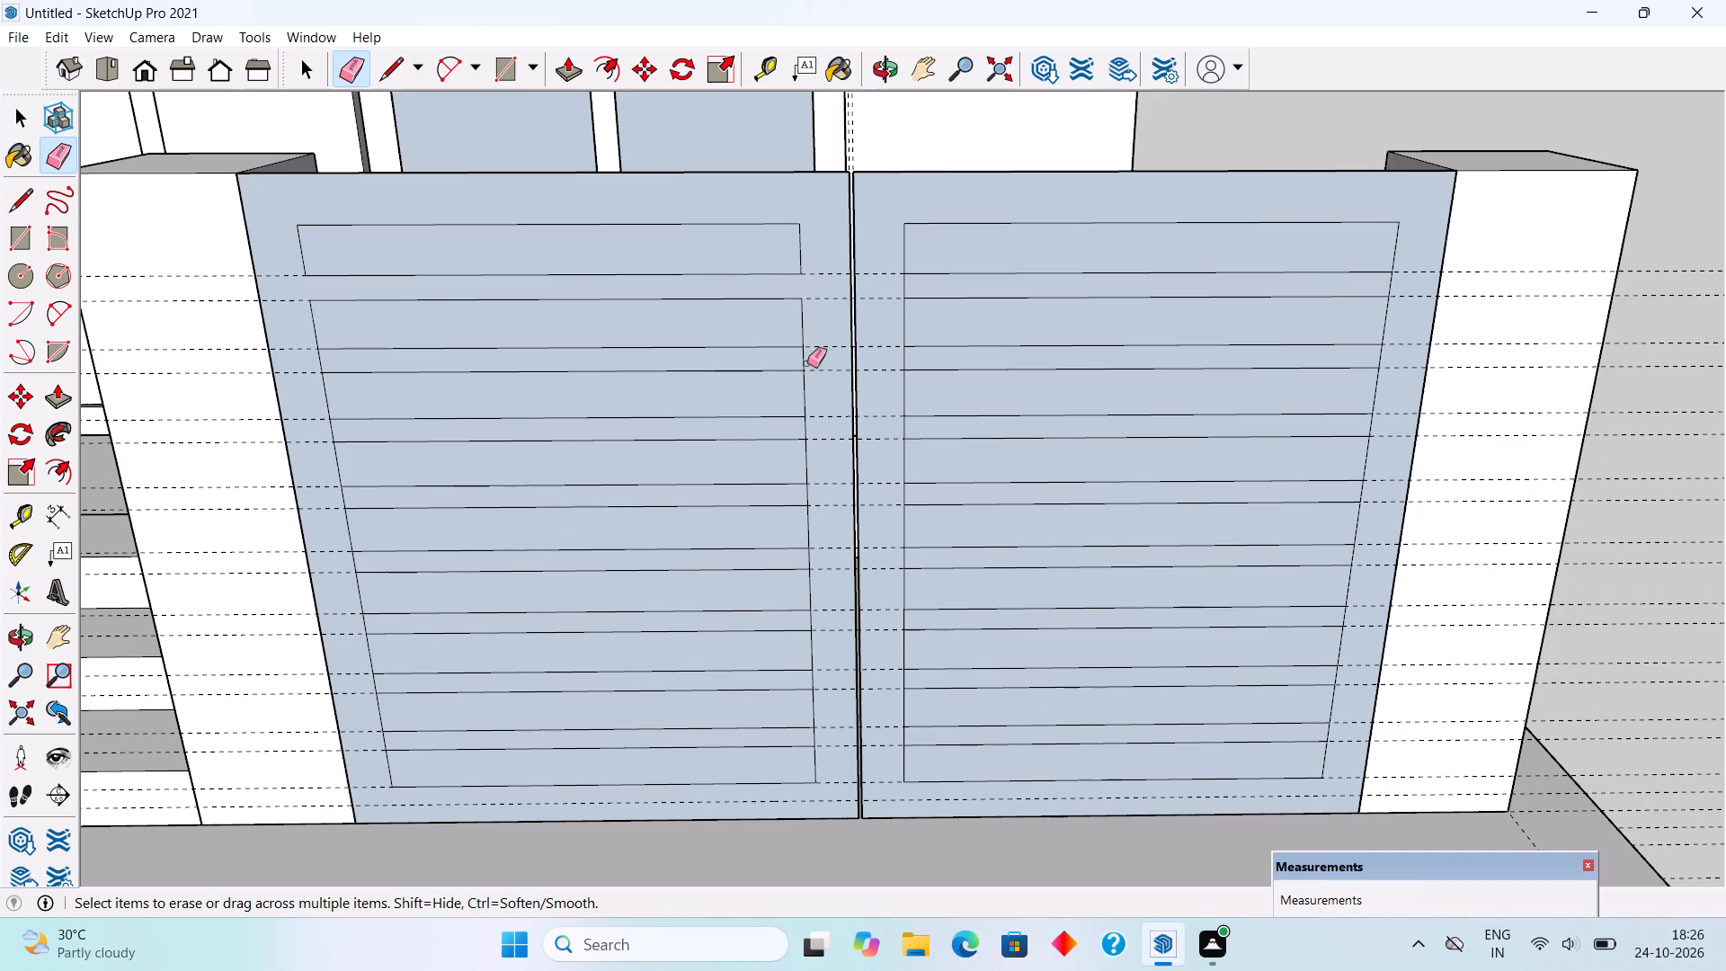
{"action": "left_click", "coordinate": [803, 362]}
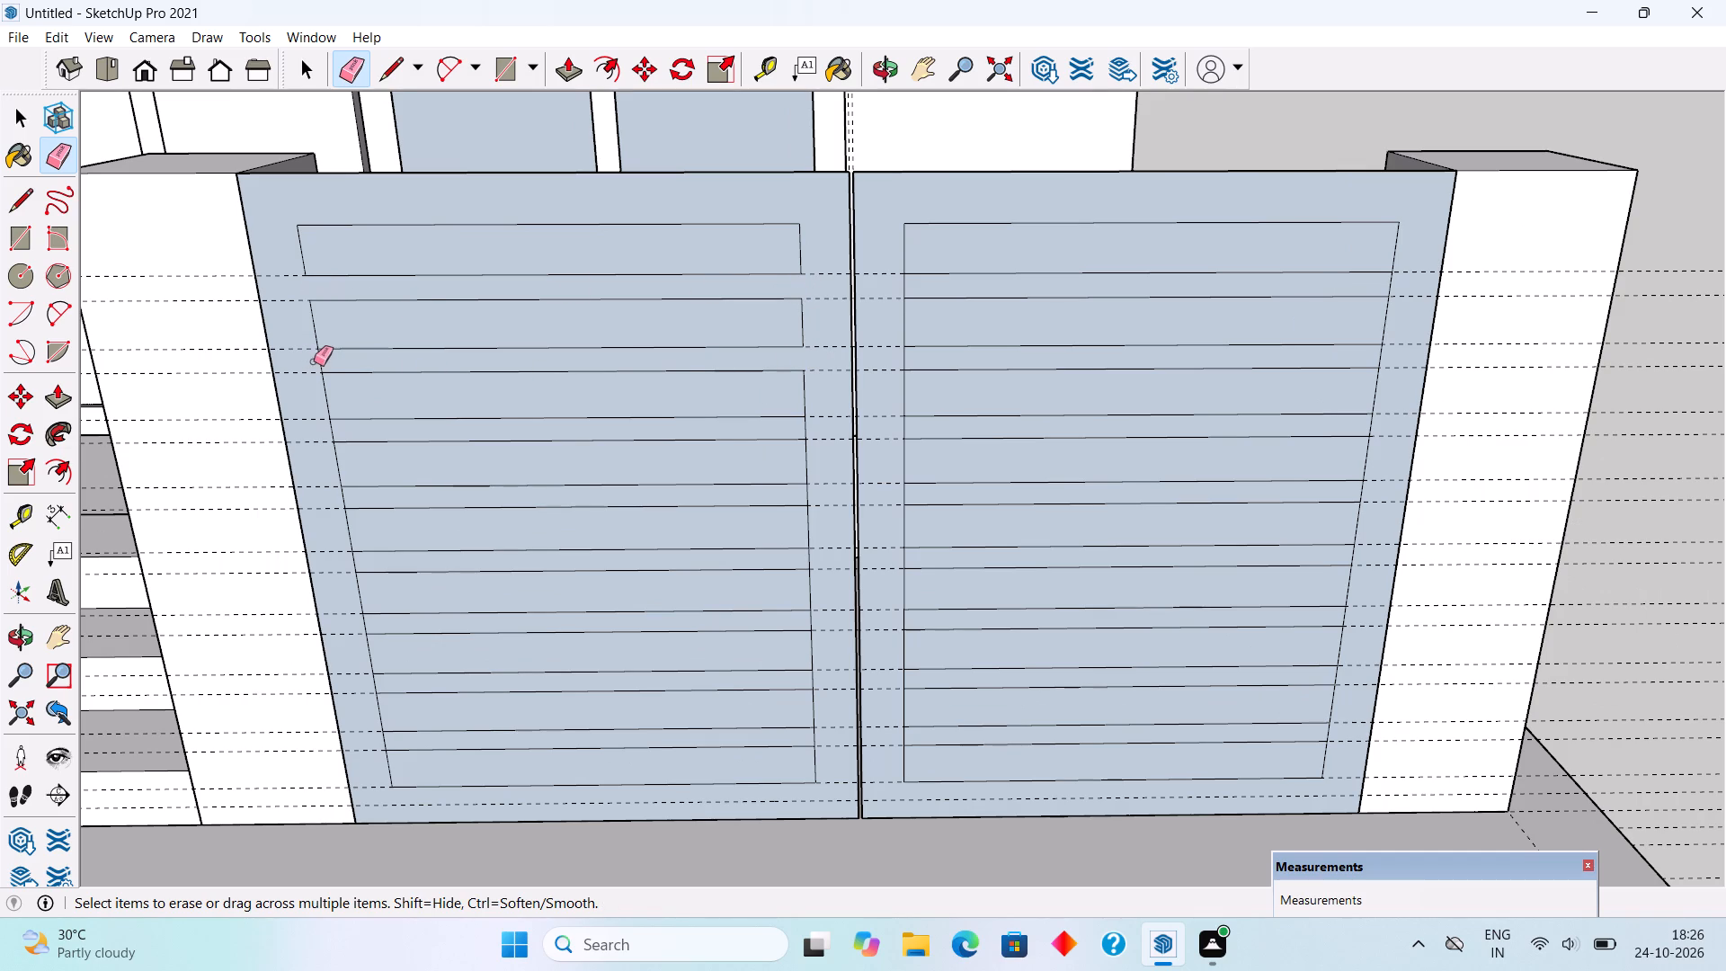
{"action": "left_click", "coordinate": [323, 366]}
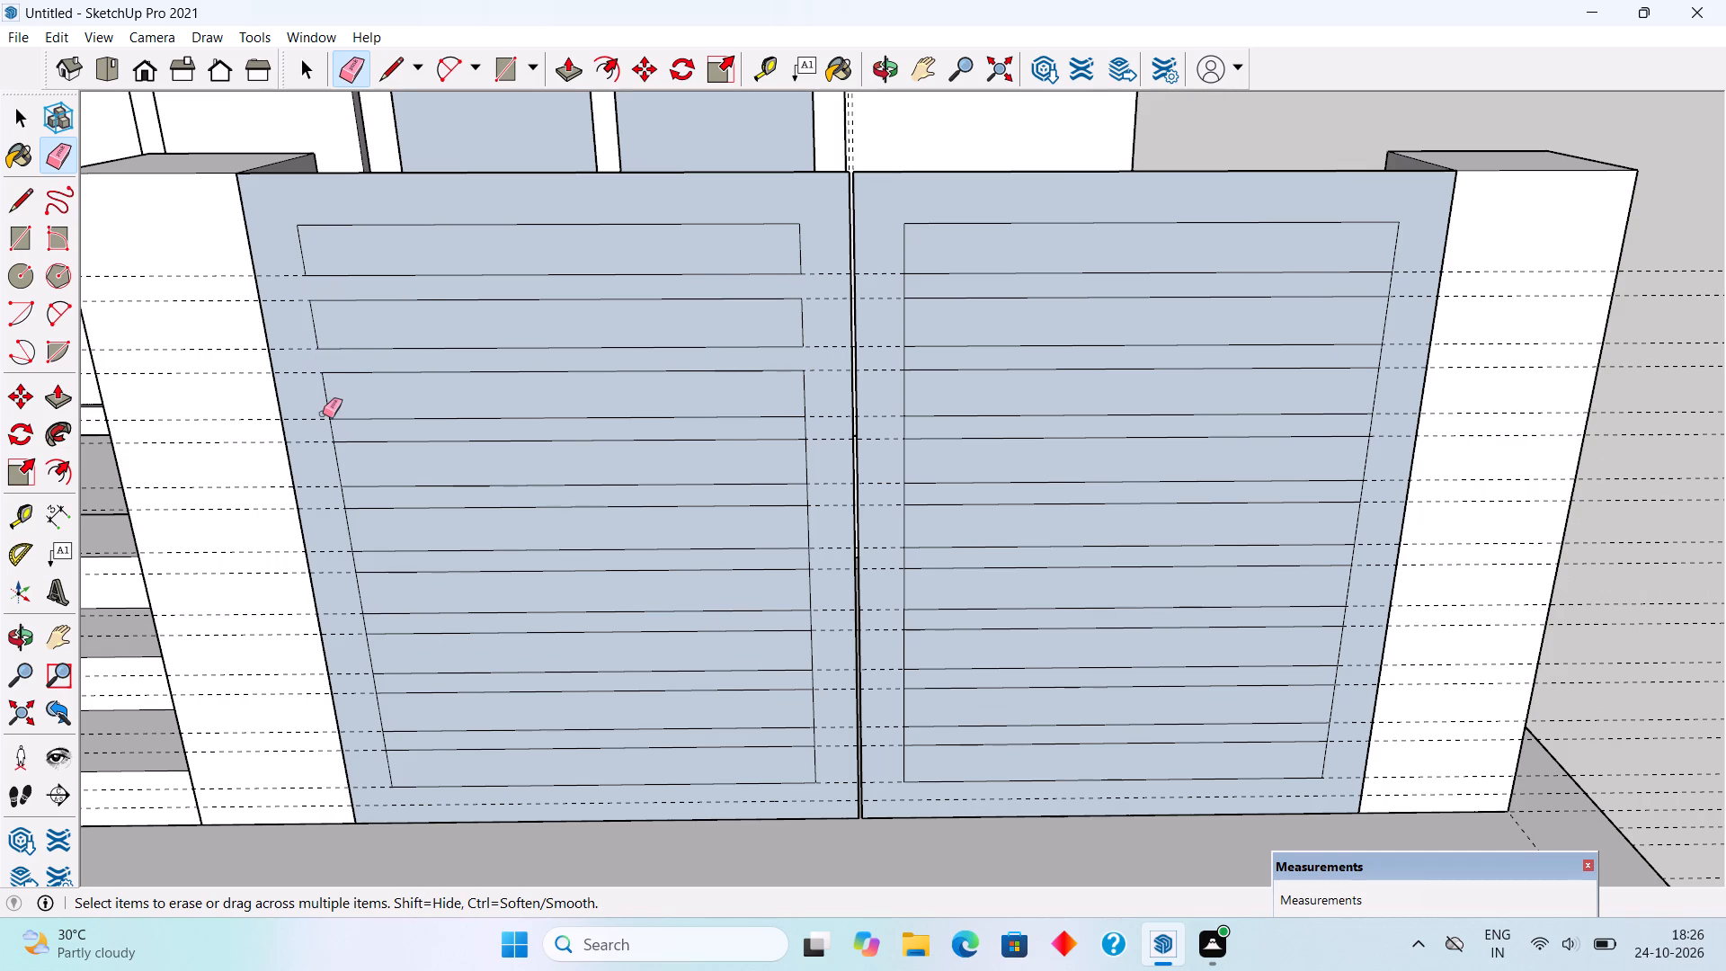
{"action": "left_click", "coordinate": [331, 432]}
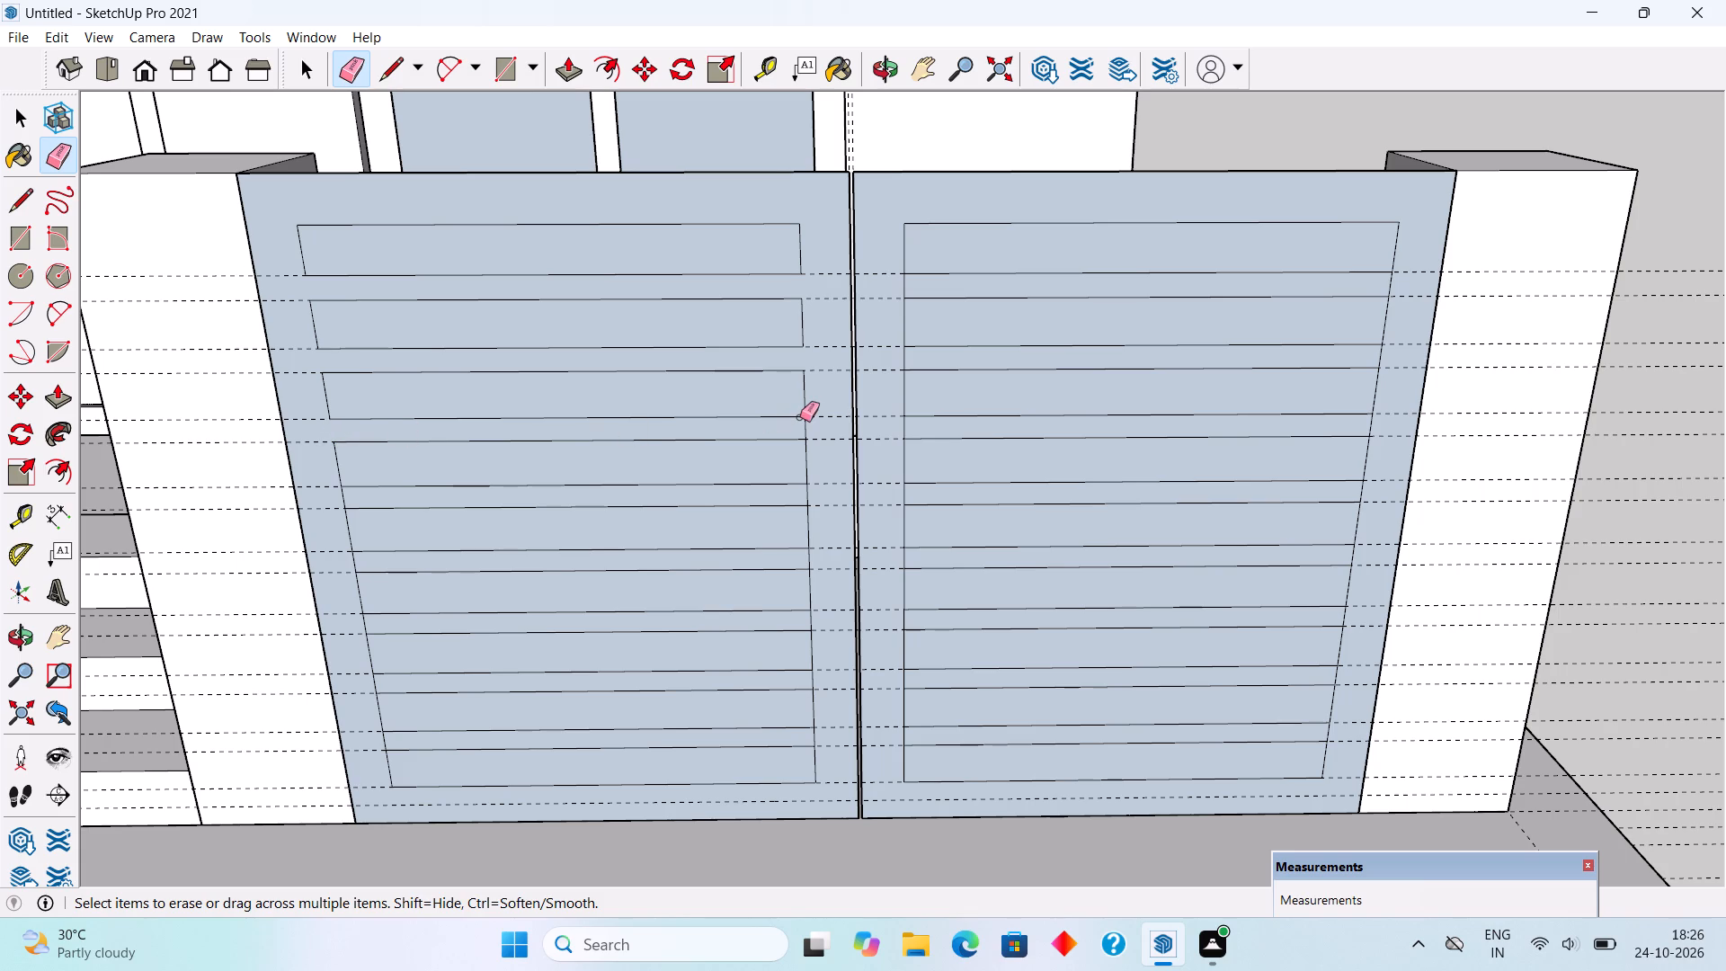
{"action": "left_click", "coordinate": [805, 422]}
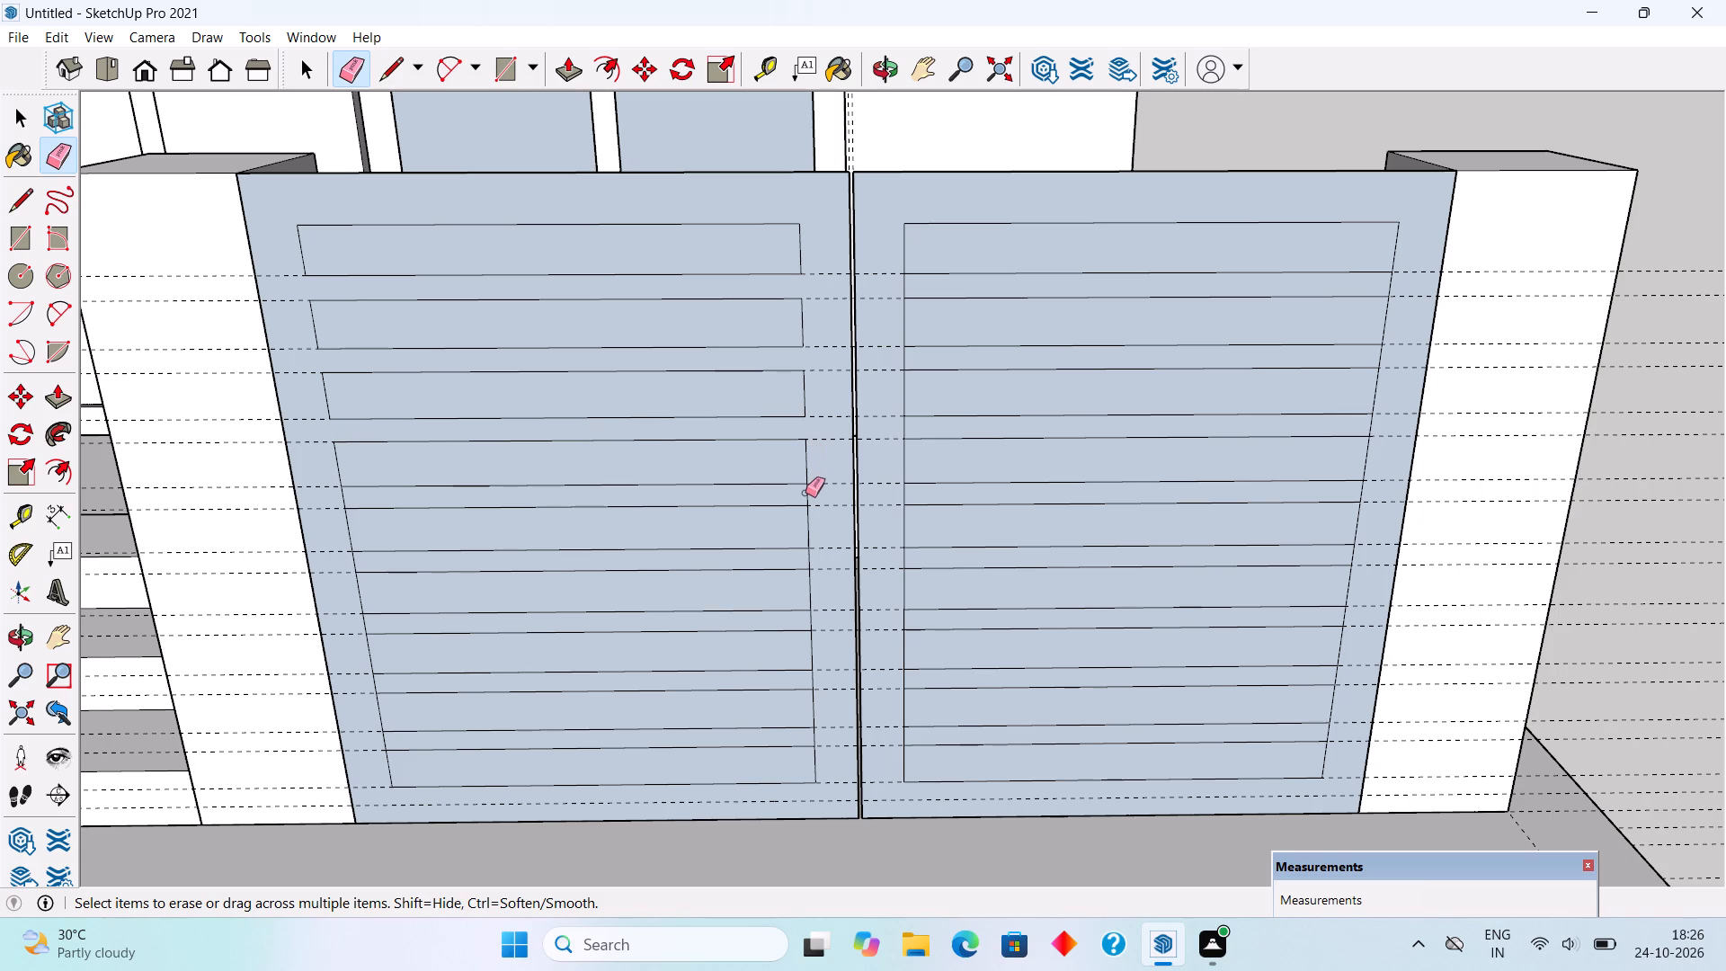
{"action": "left_click", "coordinate": [805, 493]}
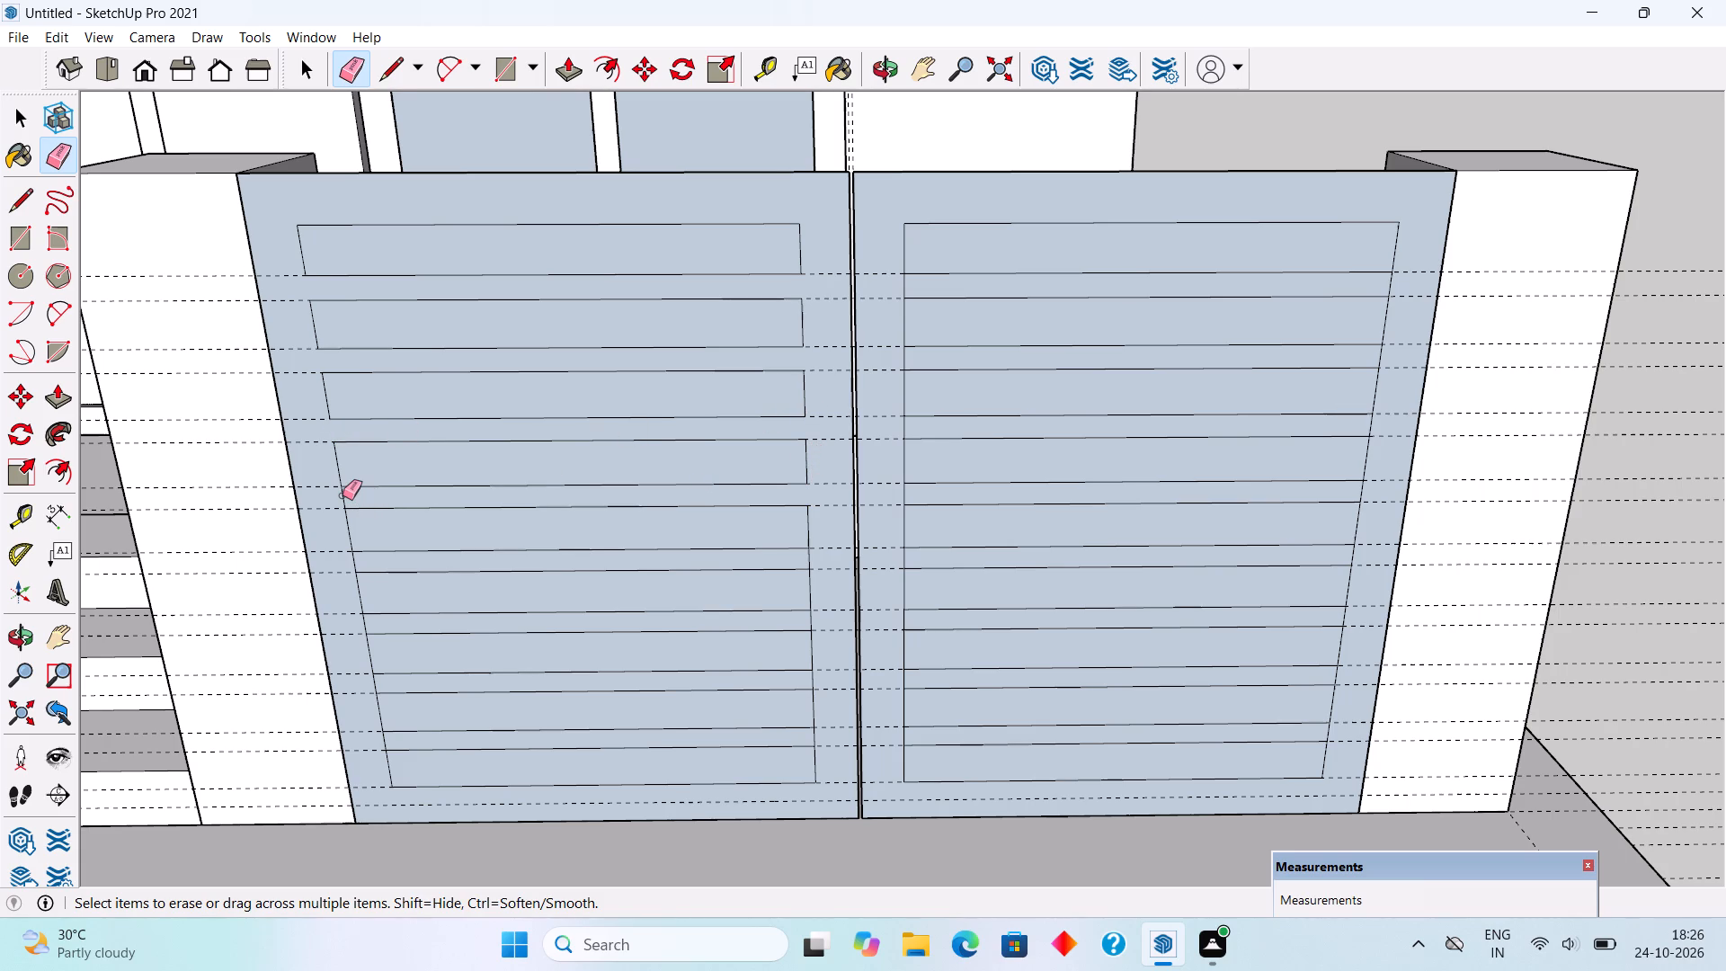
{"action": "left_click", "coordinate": [343, 495]}
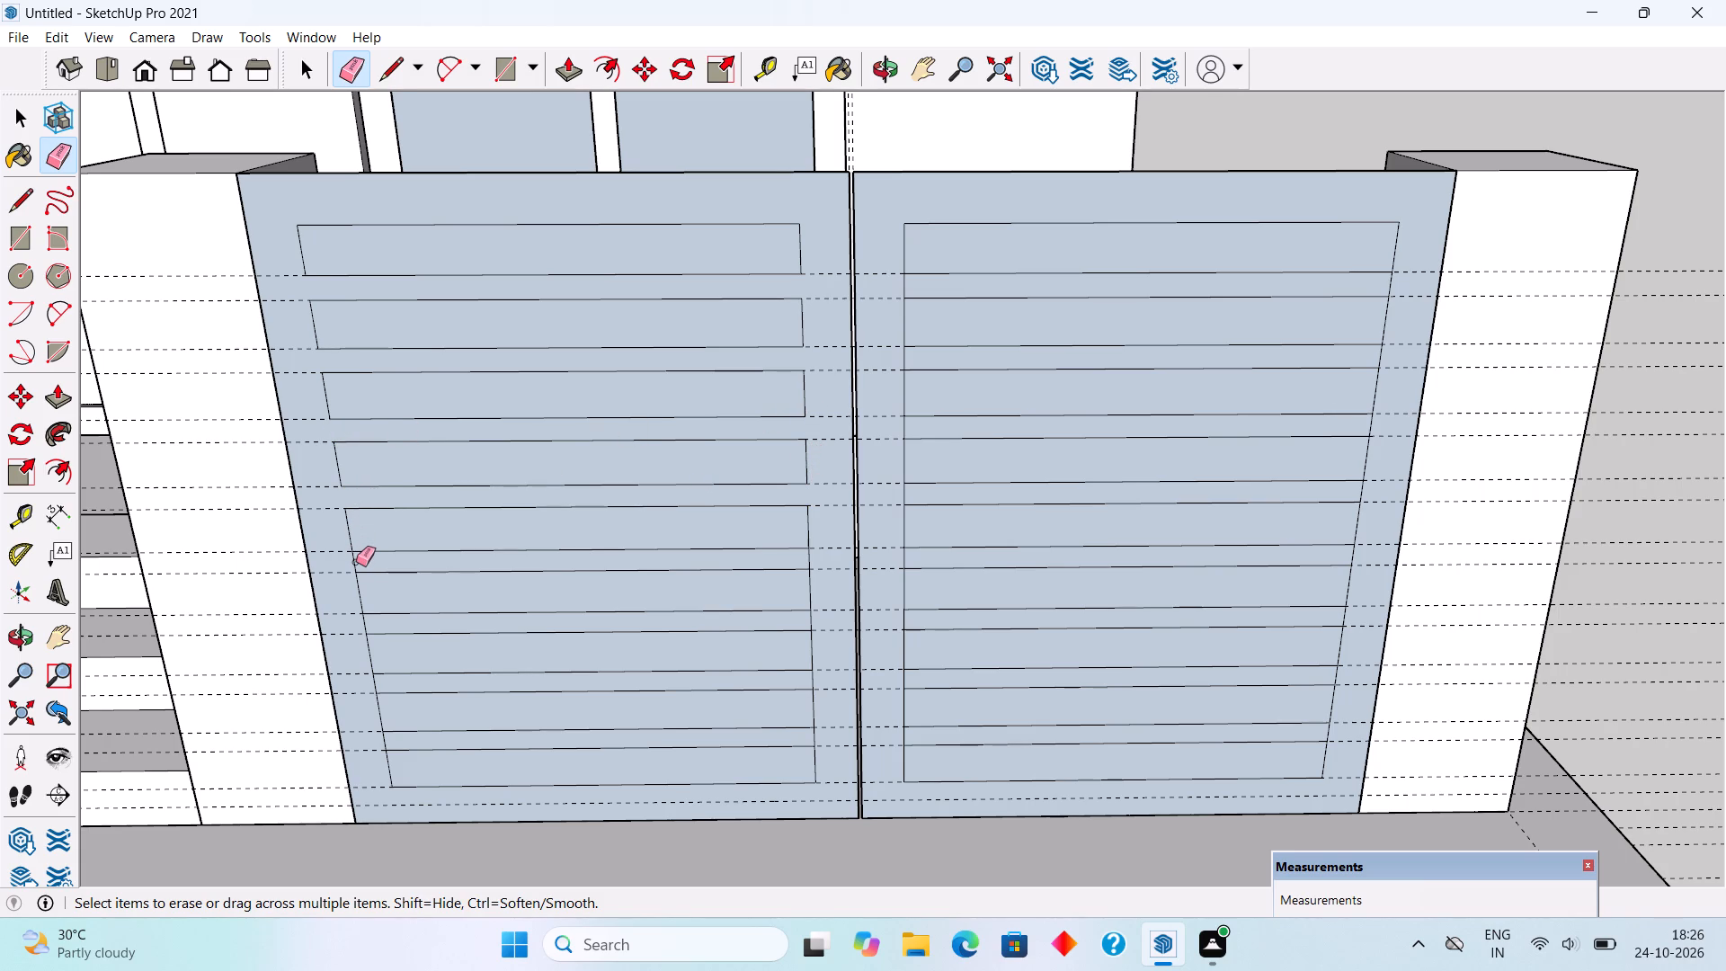
Erase the short vertical end edges of the lower four slats on the leaf beside the entrance steps, joining them to the frame.
{"action": "left_click", "coordinate": [356, 562]}
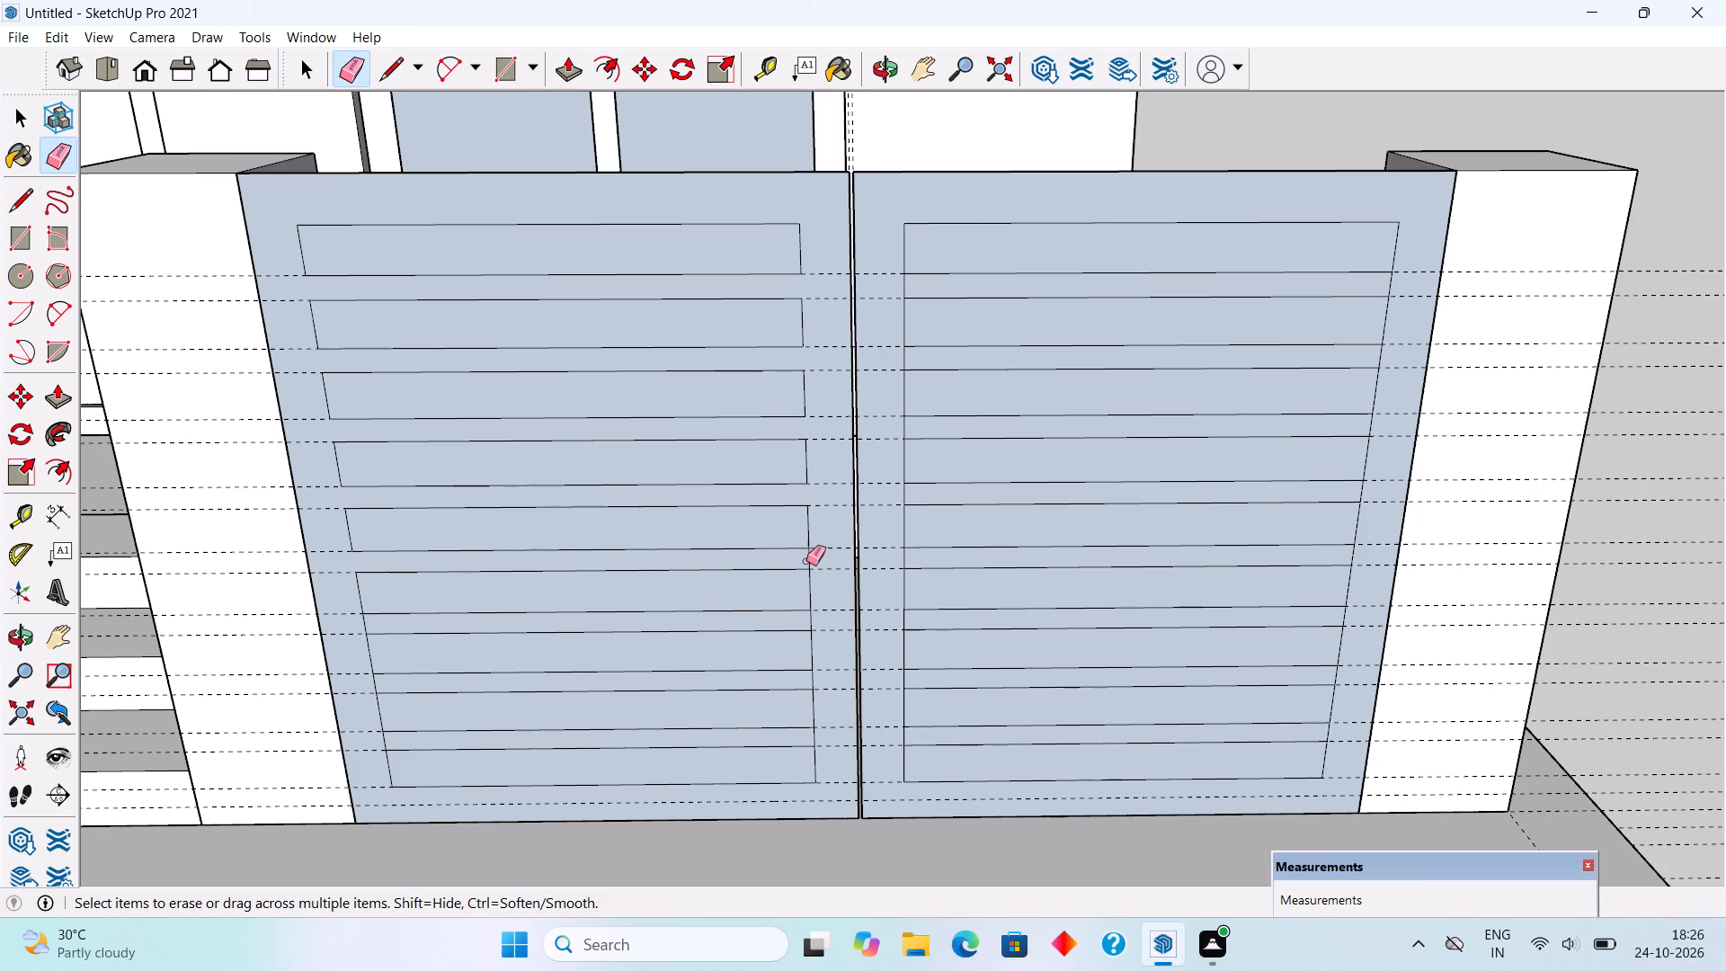
{"action": "left_click", "coordinate": [811, 561]}
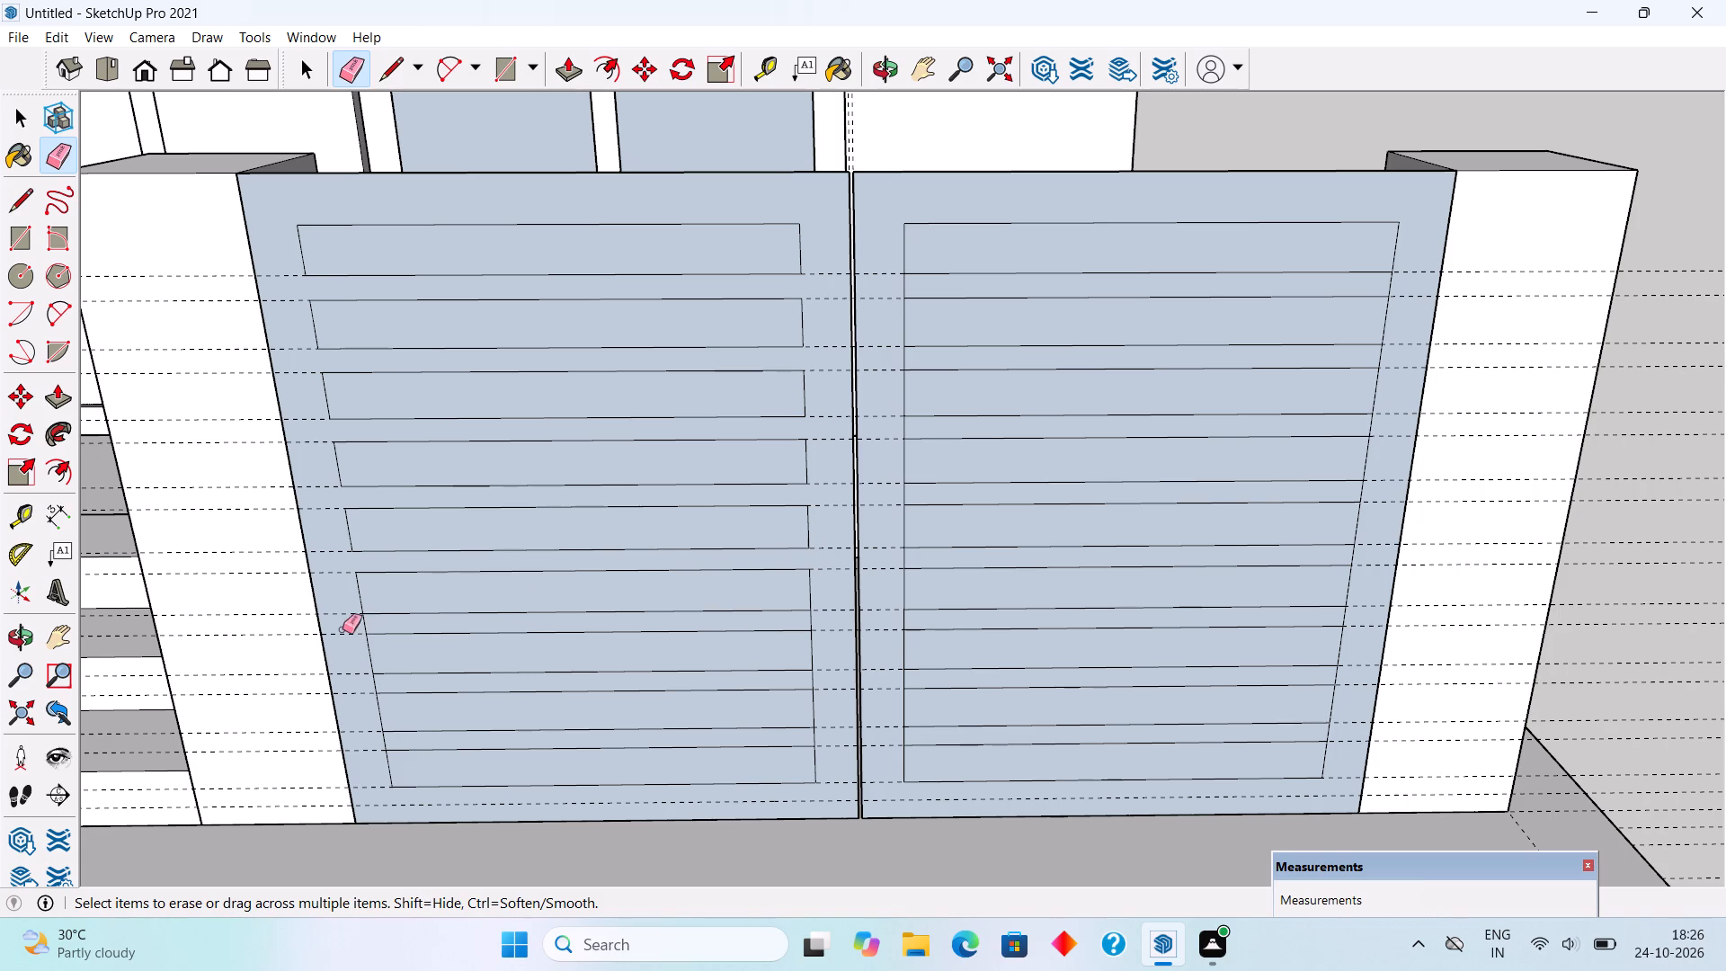
{"action": "left_click", "coordinate": [364, 625]}
{"action": "left_click", "coordinate": [813, 619]}
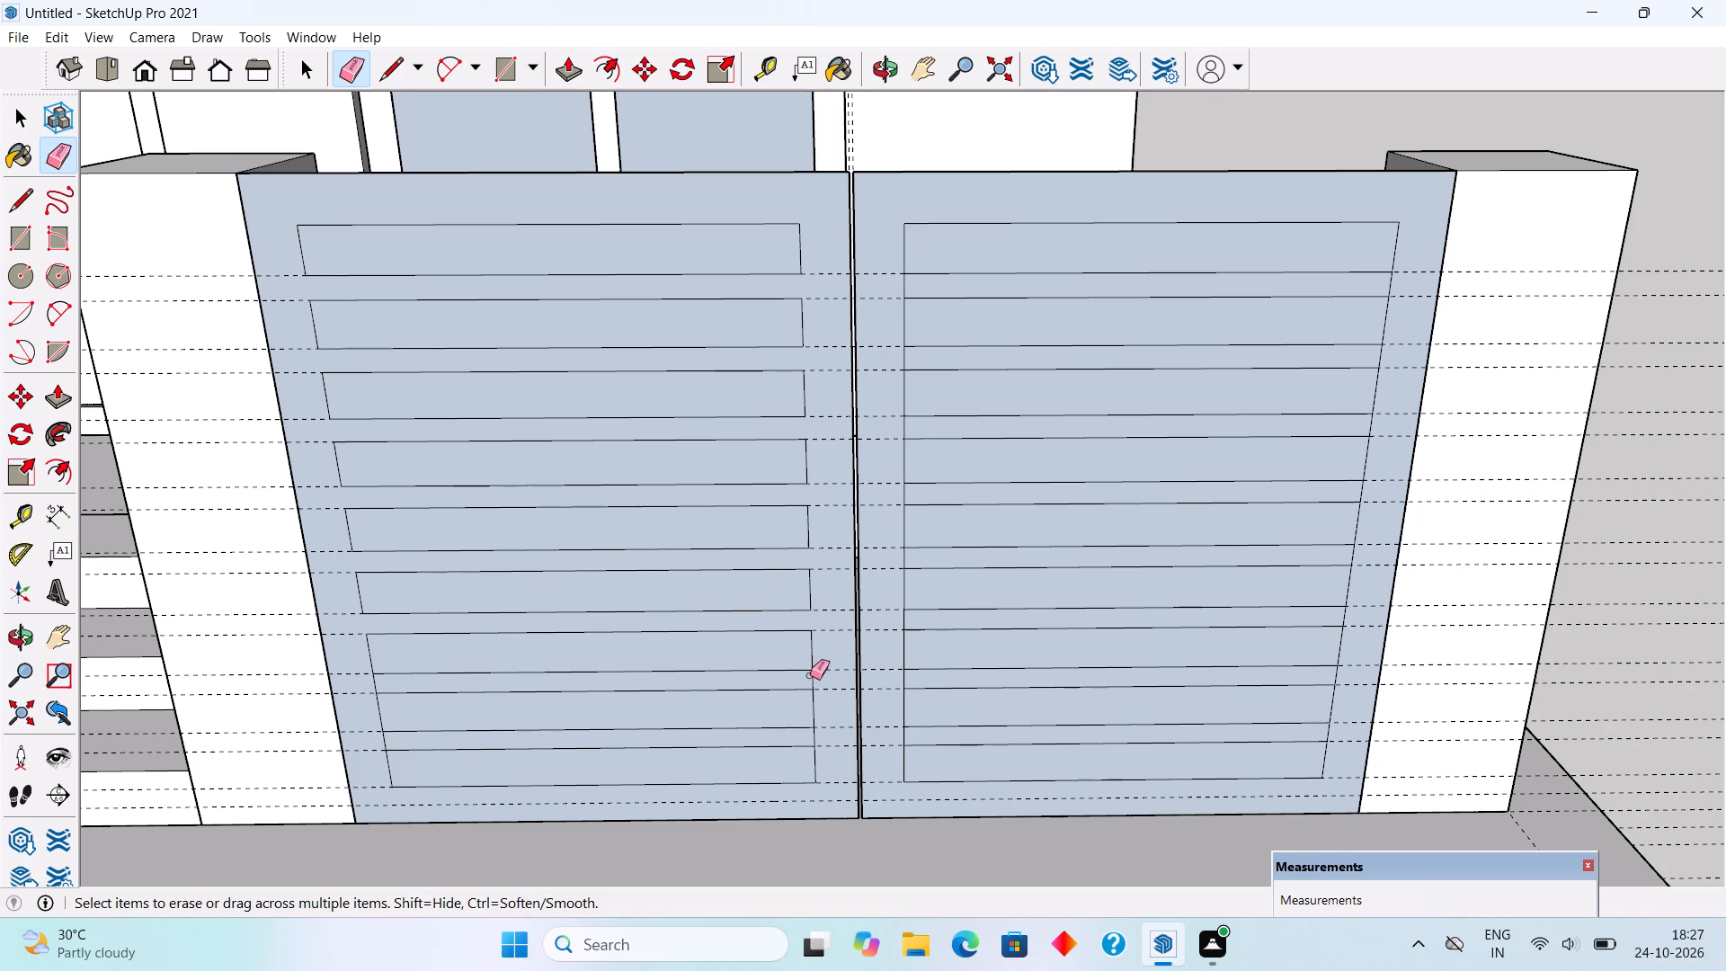
{"action": "left_click", "coordinate": [812, 681]}
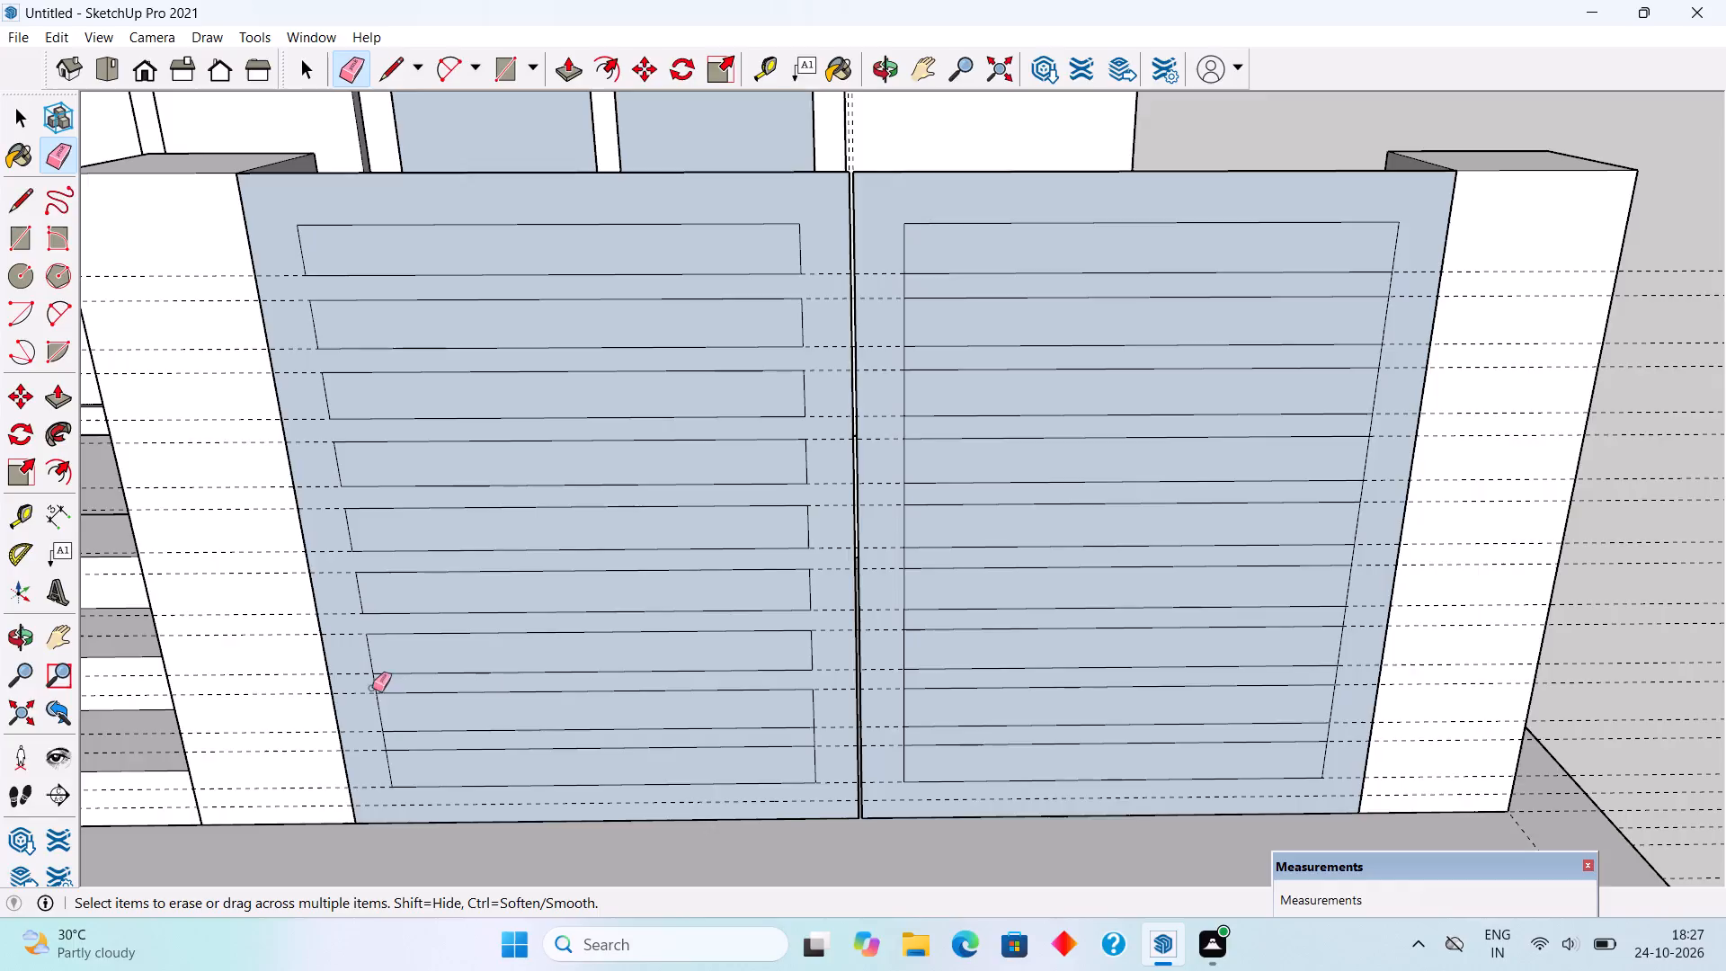
{"action": "left_click", "coordinate": [372, 685]}
{"action": "left_click", "coordinate": [373, 686]}
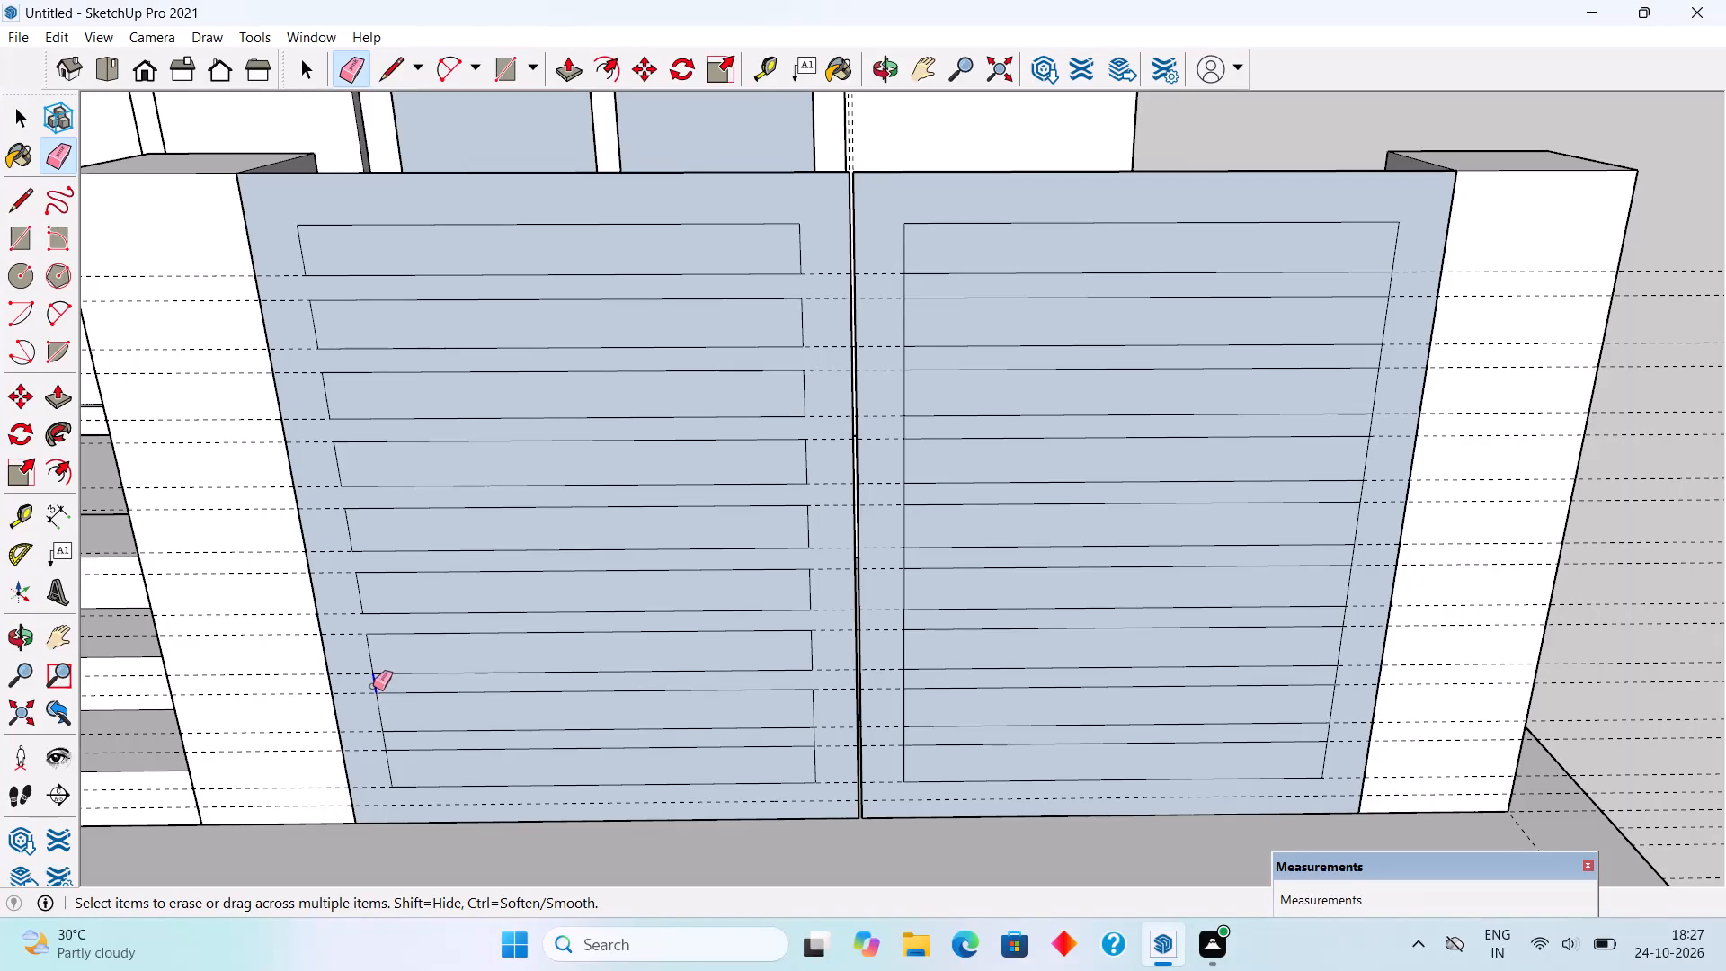
{"action": "left_click", "coordinate": [385, 740]}
{"action": "left_click", "coordinate": [813, 736]}
Erase the short vertical edges at both ends of the top four slats on the other leaf.
{"action": "left_click", "coordinate": [904, 285]}
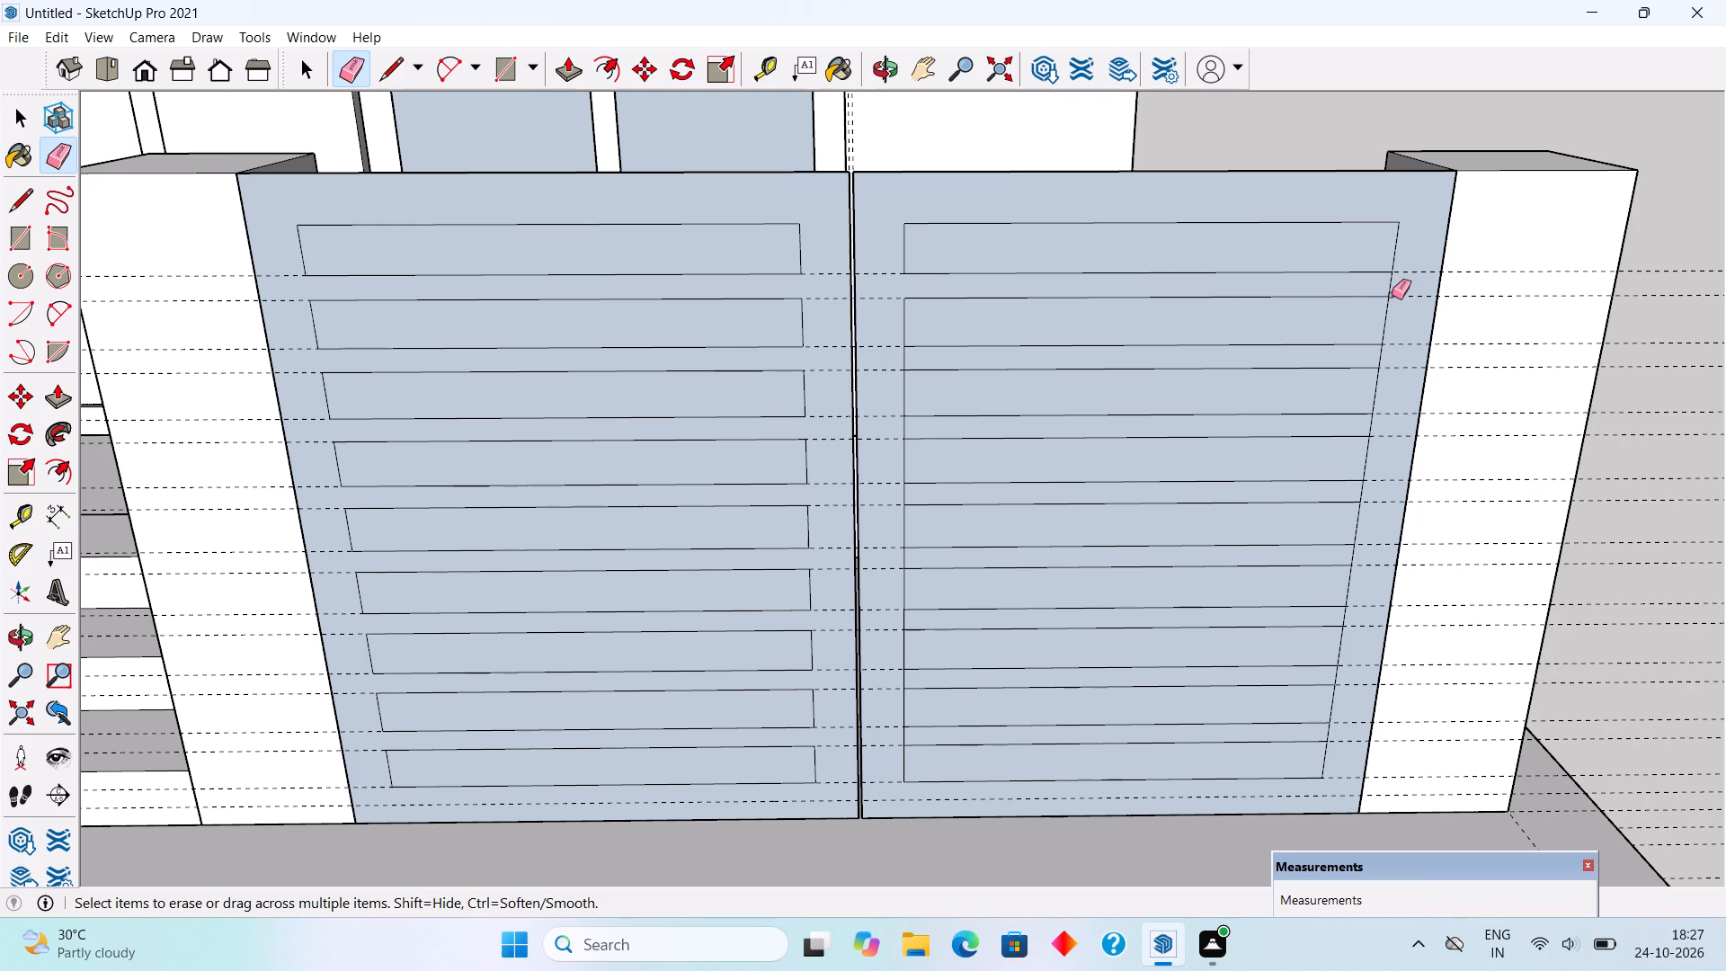
{"action": "left_click", "coordinate": [1389, 290]}
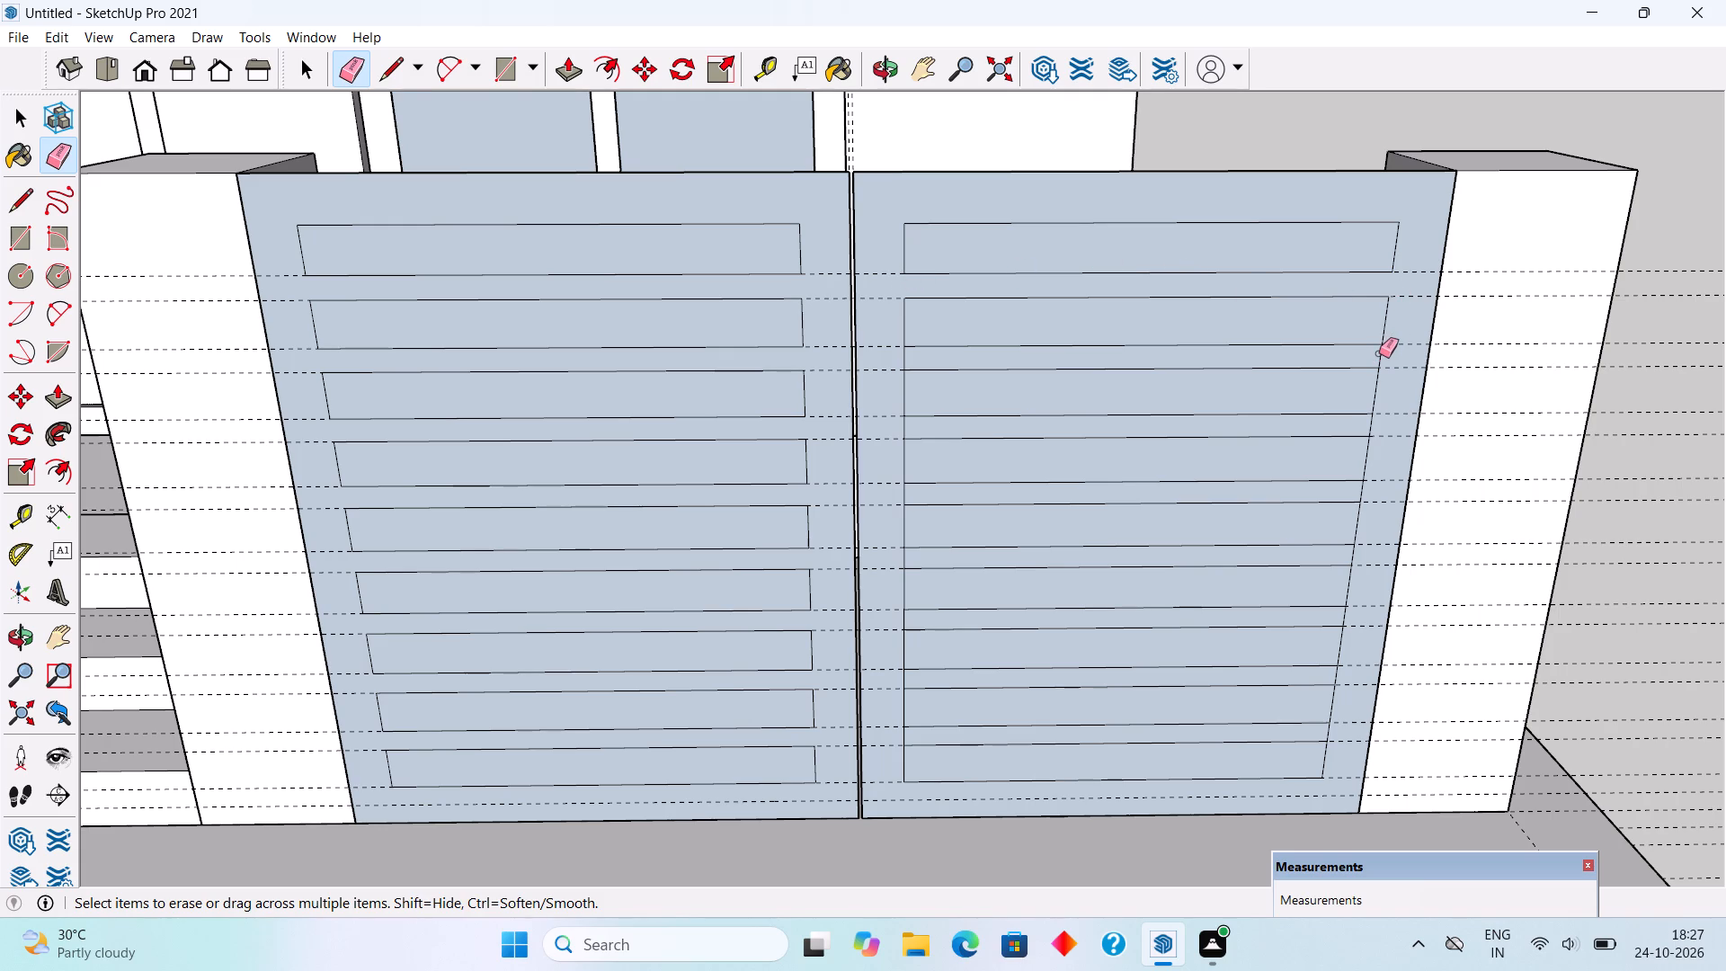
{"action": "left_click", "coordinate": [1379, 353]}
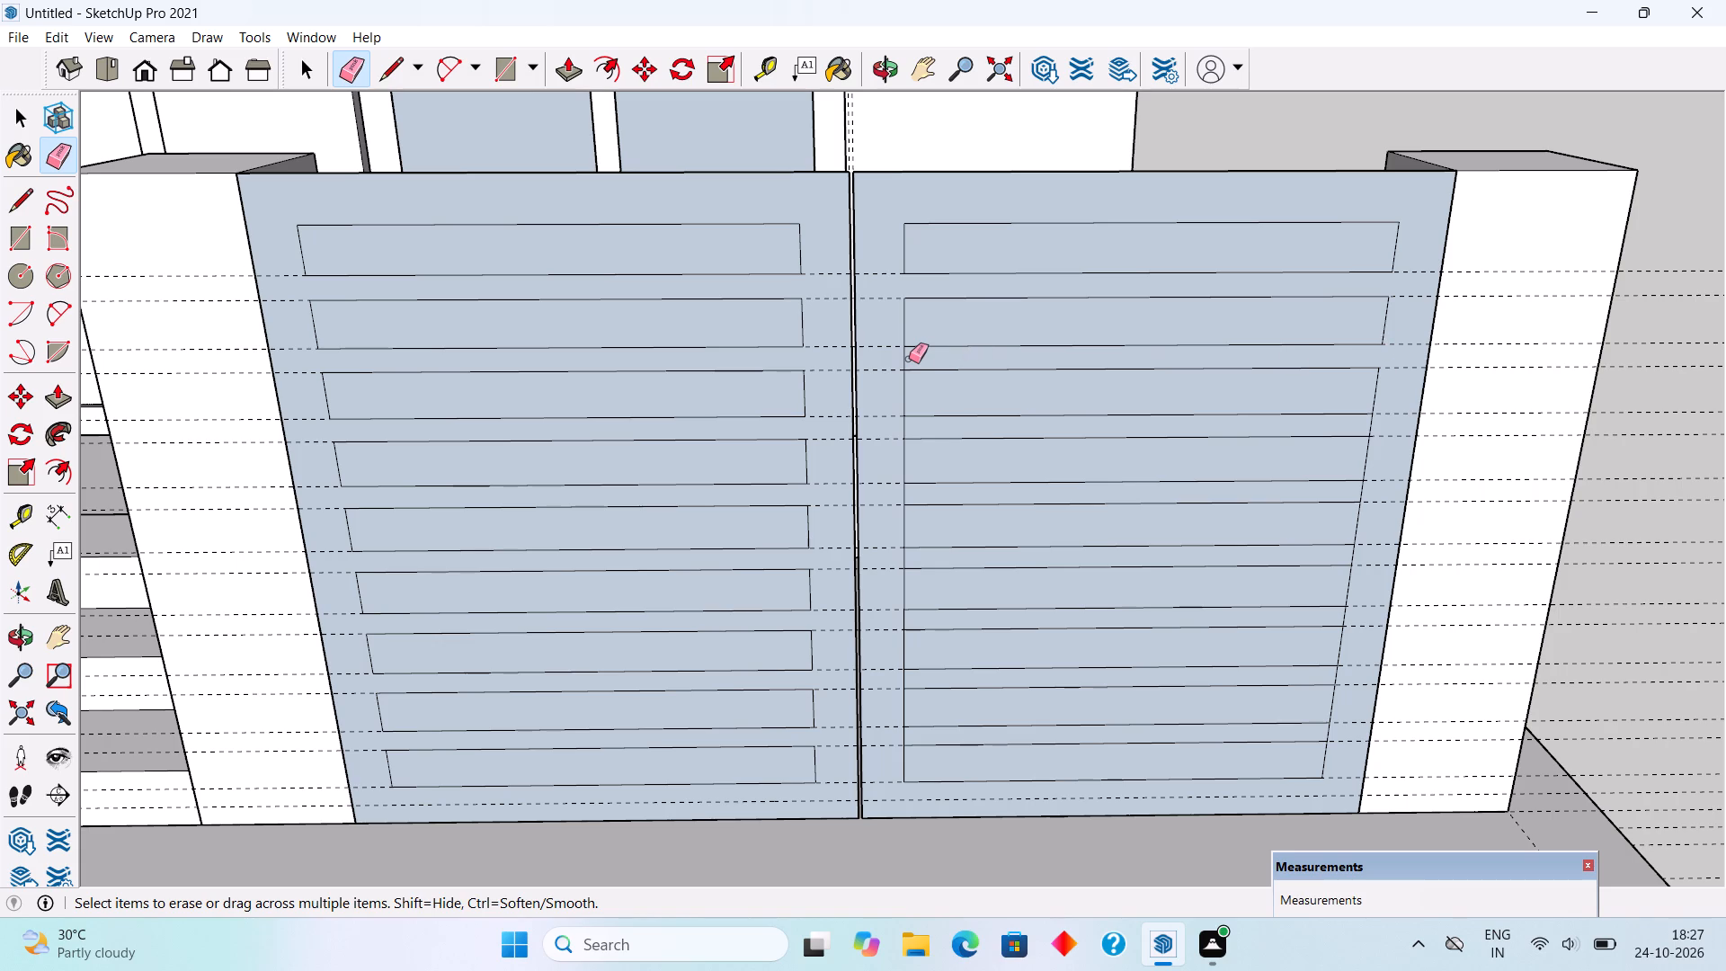
{"action": "left_click", "coordinate": [906, 358]}
{"action": "left_click", "coordinate": [906, 428]}
{"action": "left_click", "coordinate": [1373, 422]}
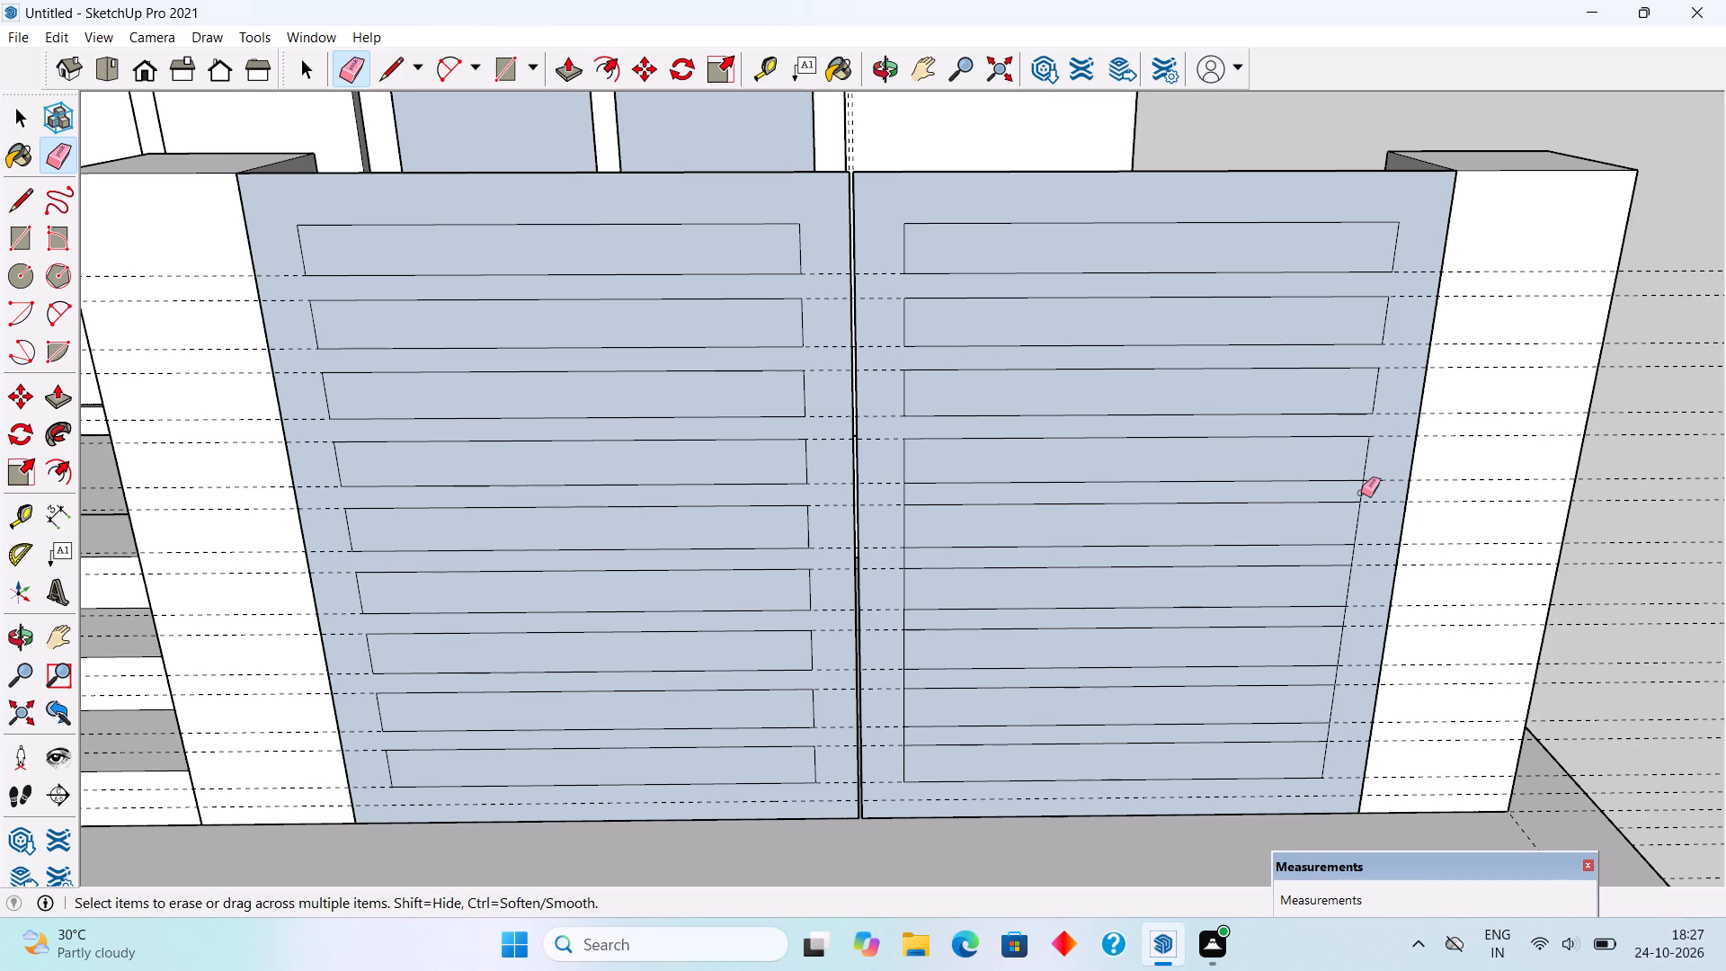
{"action": "left_click", "coordinate": [1361, 493]}
{"action": "left_click", "coordinate": [902, 494]}
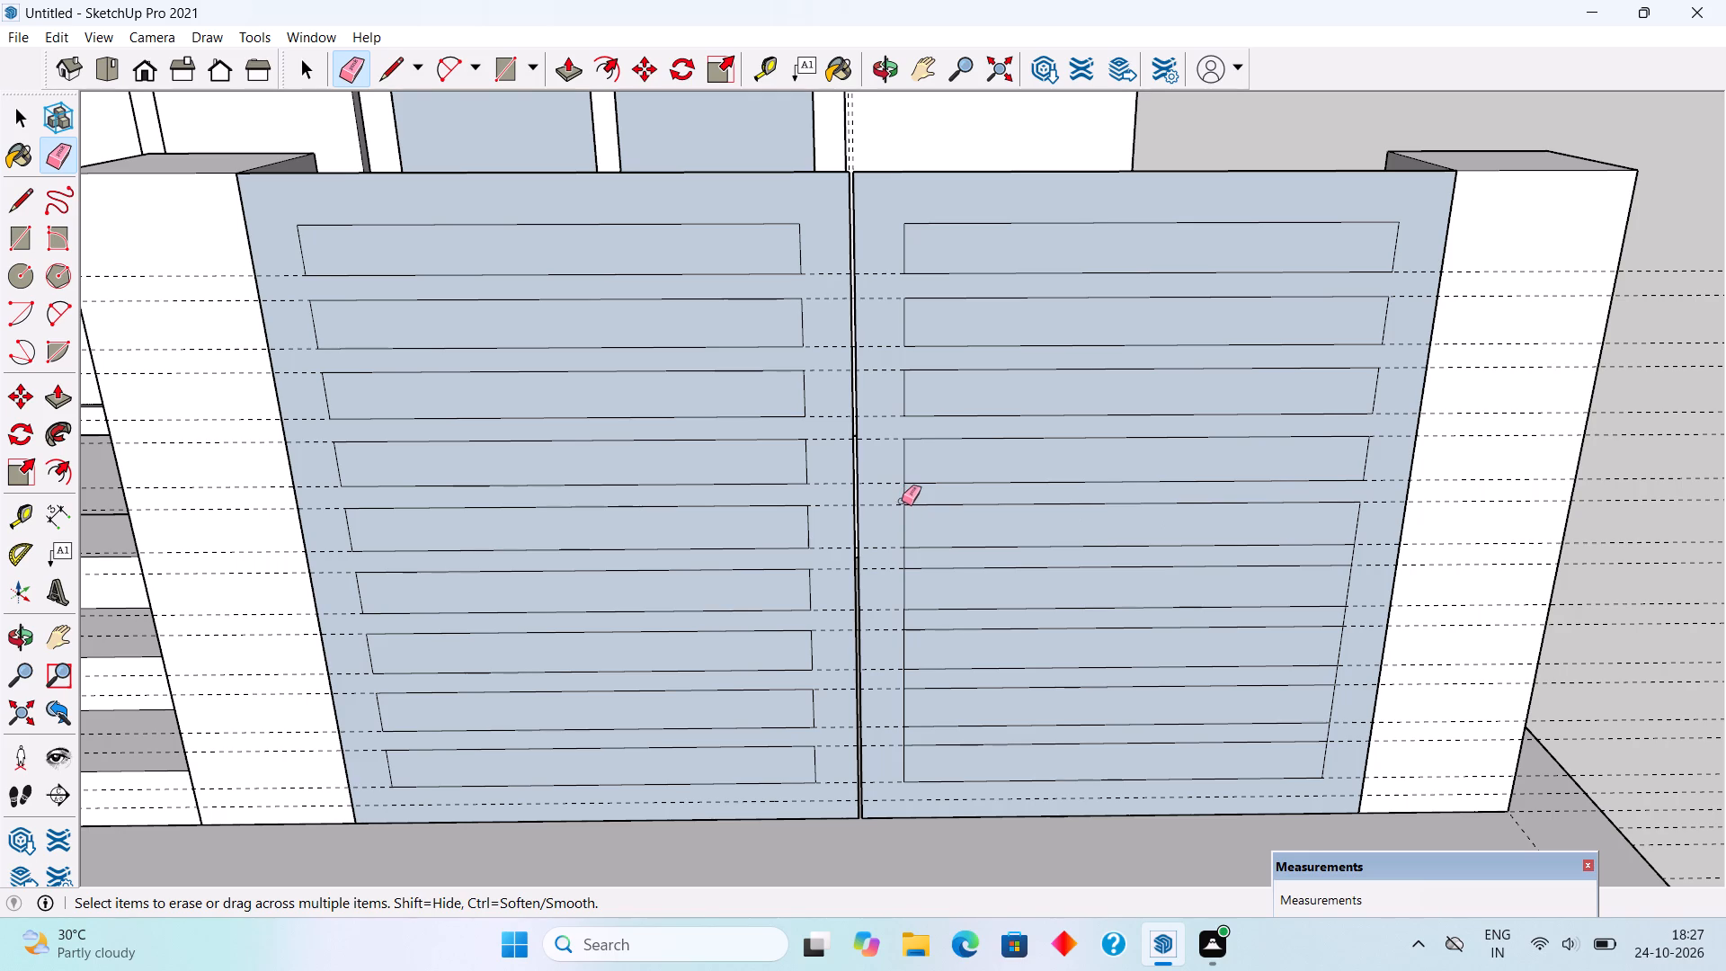
{"action": "left_click", "coordinate": [904, 495]}
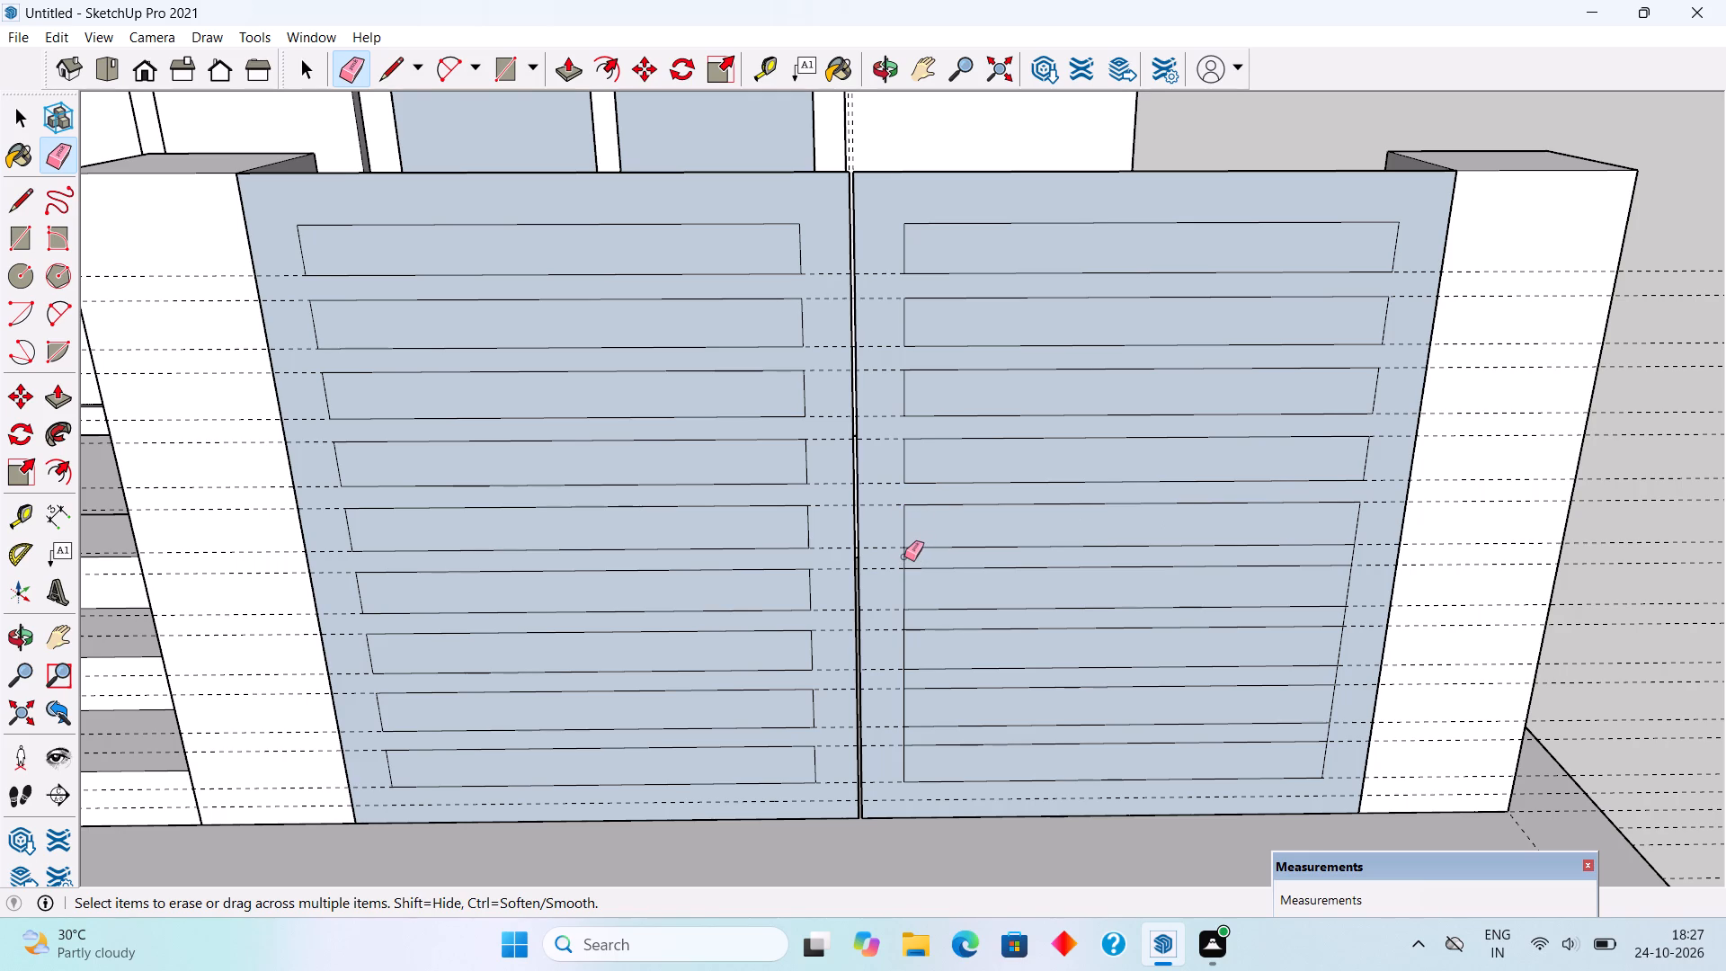
Erase the short vertical end edges of the lower four slats on the second leaf, joining them to its frame.
{"action": "left_click", "coordinate": [904, 557]}
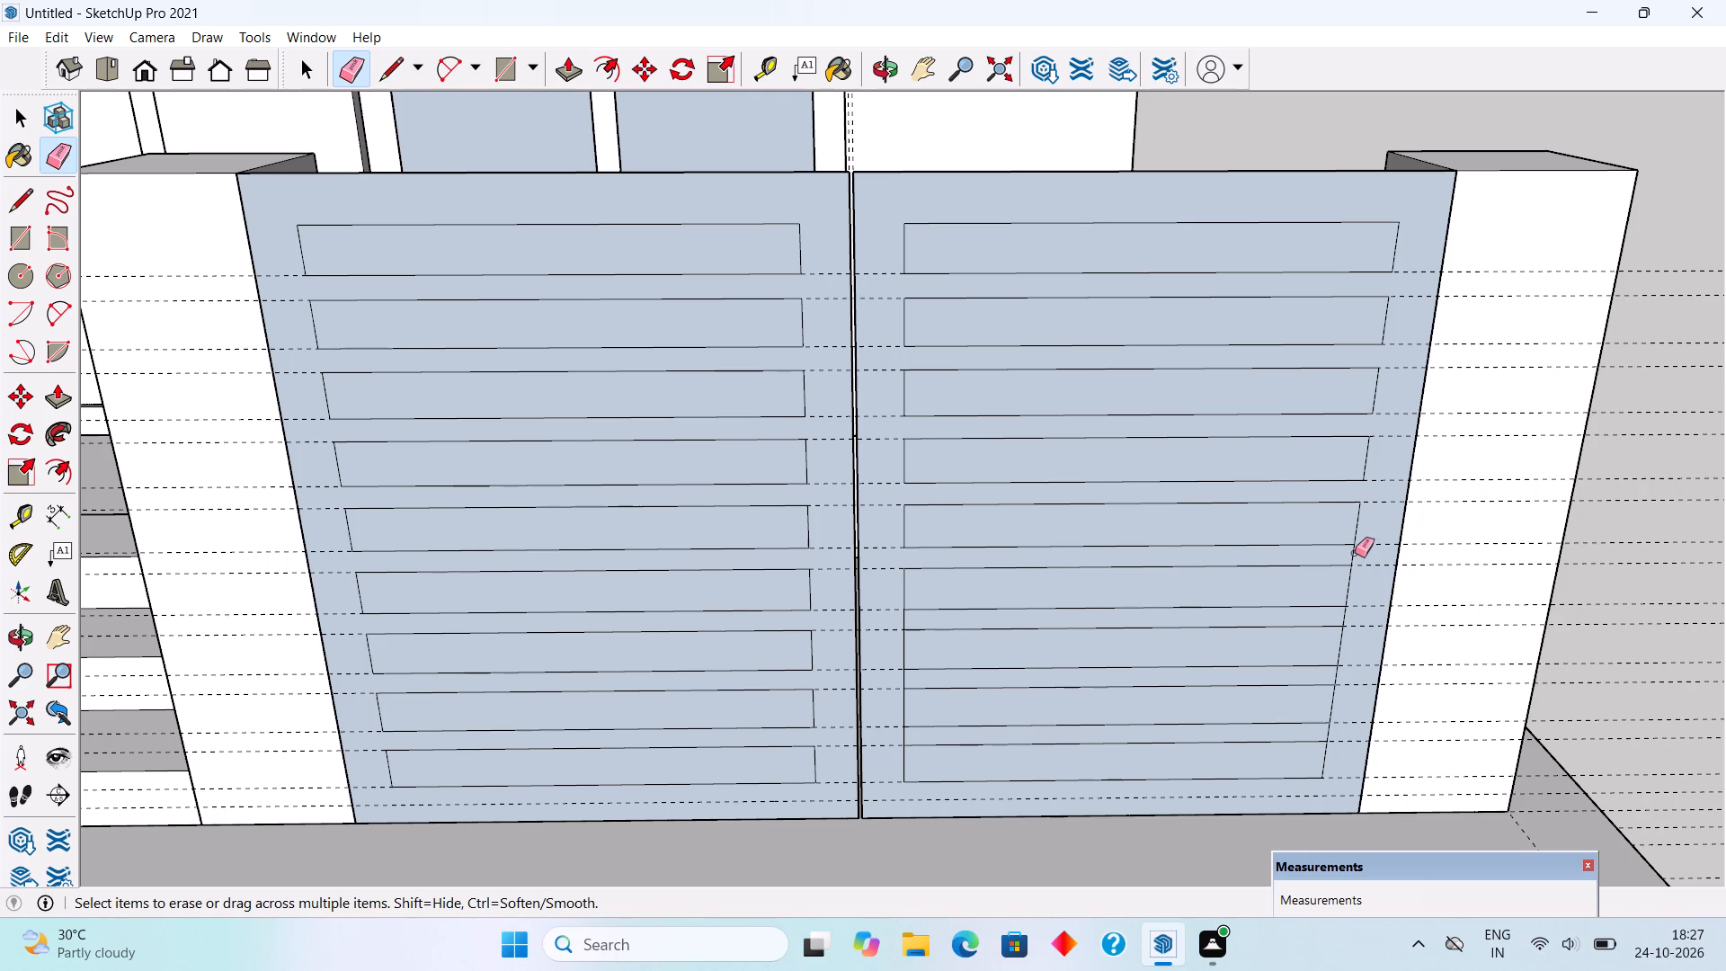
{"action": "left_click", "coordinate": [1355, 553]}
{"action": "left_click", "coordinate": [1346, 614]}
{"action": "left_click", "coordinate": [906, 620]}
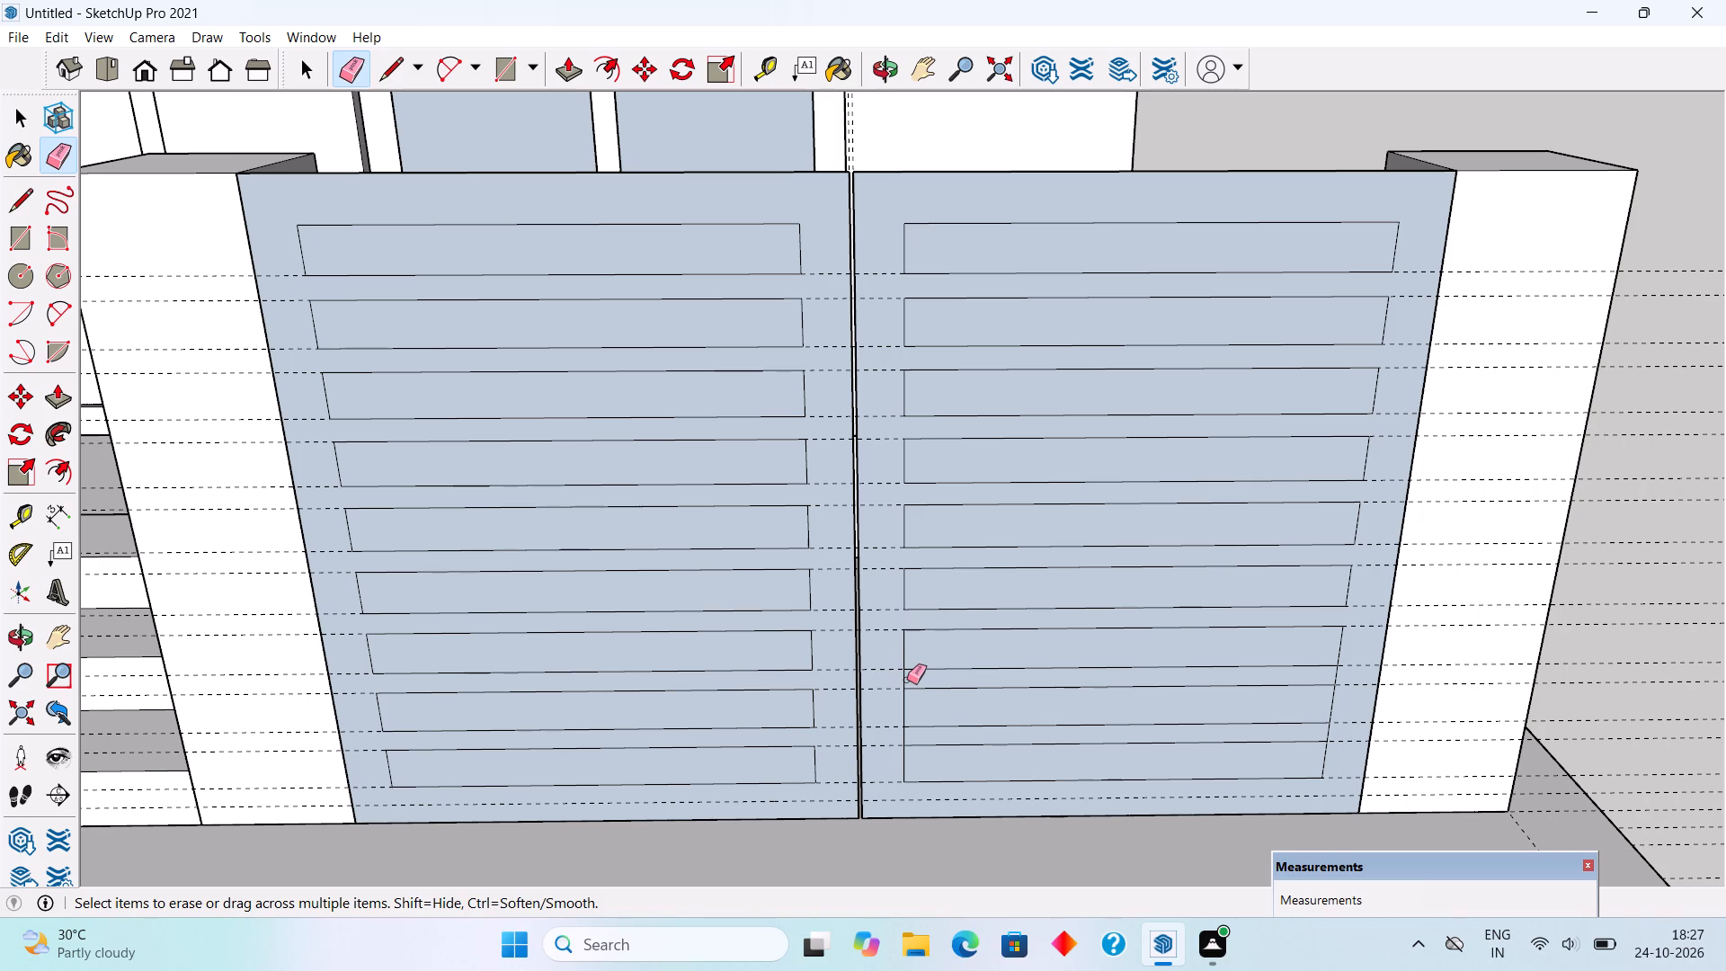
{"action": "left_click", "coordinate": [907, 680]}
{"action": "left_click", "coordinate": [906, 681]}
{"action": "left_click", "coordinate": [1335, 677]}
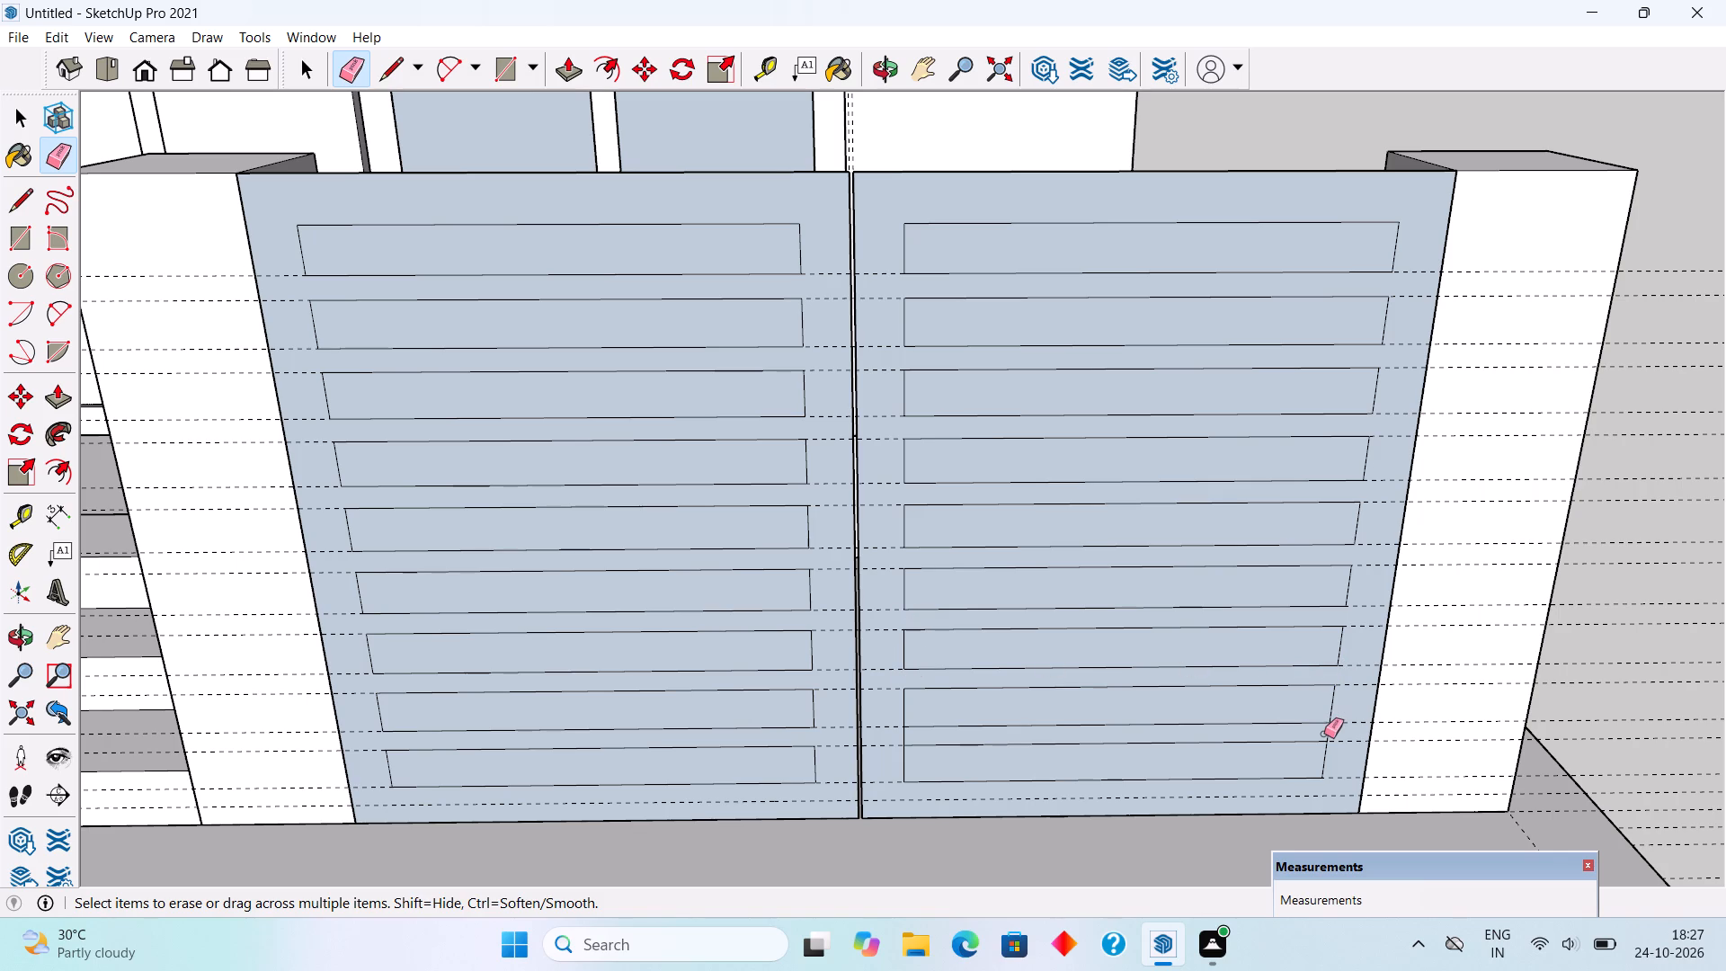
{"action": "left_click", "coordinate": [1328, 734]}
{"action": "left_click", "coordinate": [906, 736]}
Delete the topmost gap face between the frame and first slat on the leaf beside the entrance steps.
{"action": "key", "text": "space"}
{"action": "left_click", "coordinate": [668, 260]}
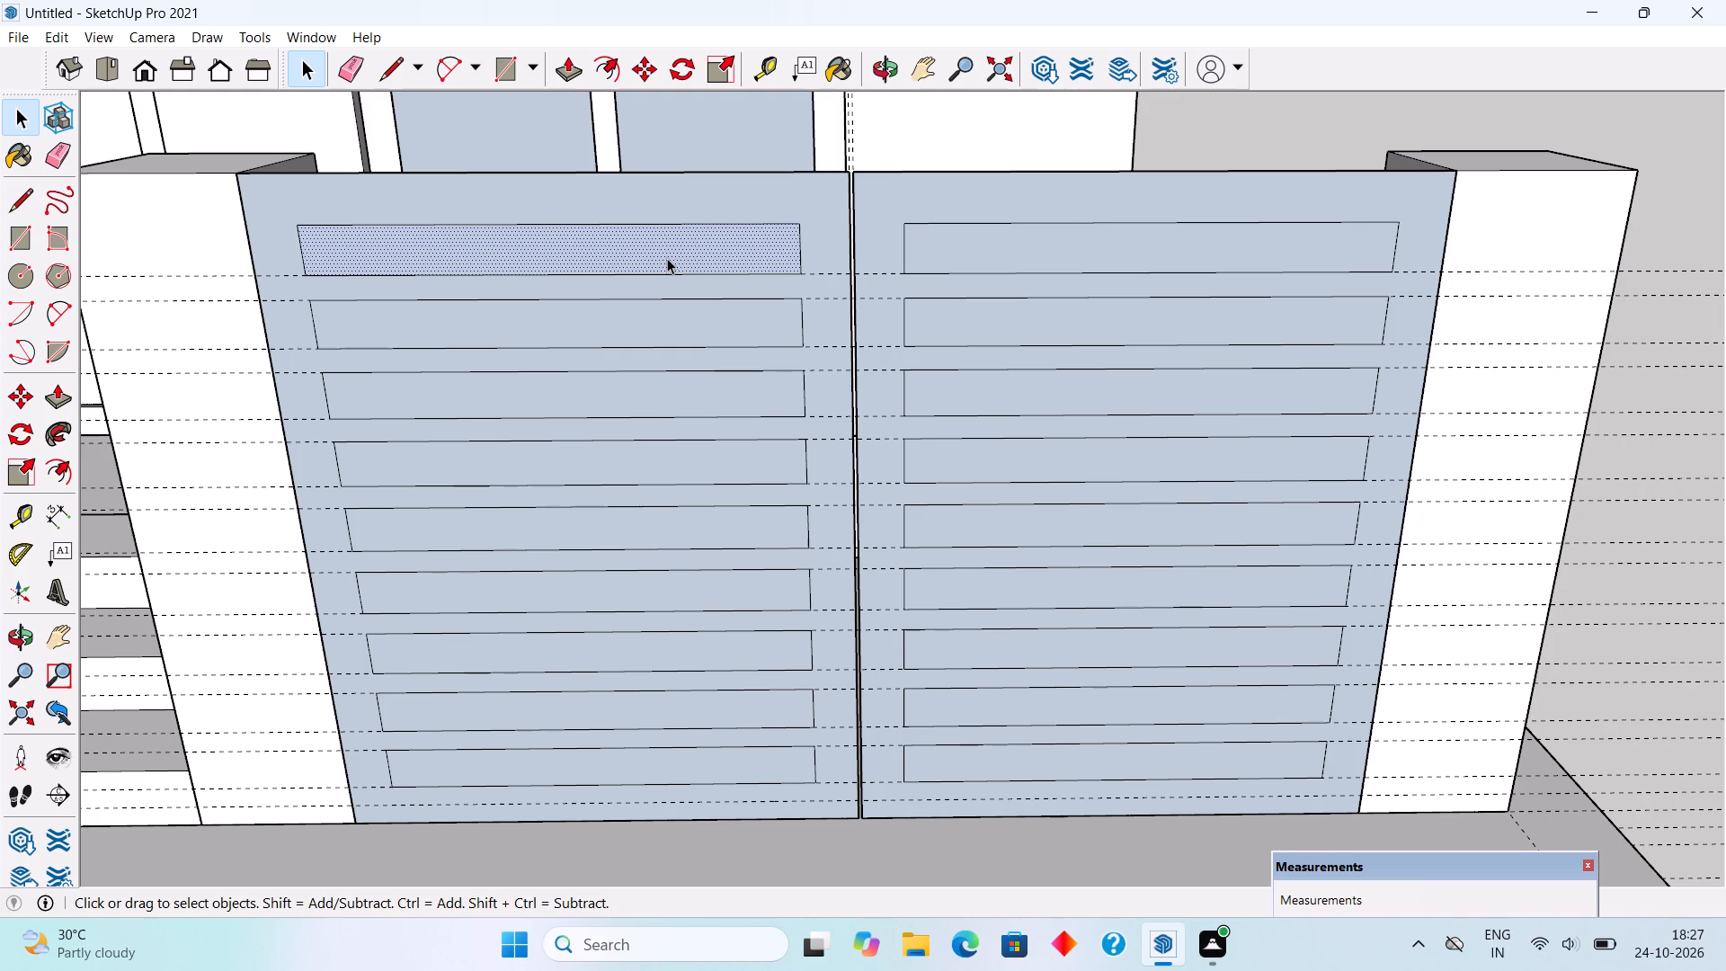
{"action": "key", "text": "Delete"}
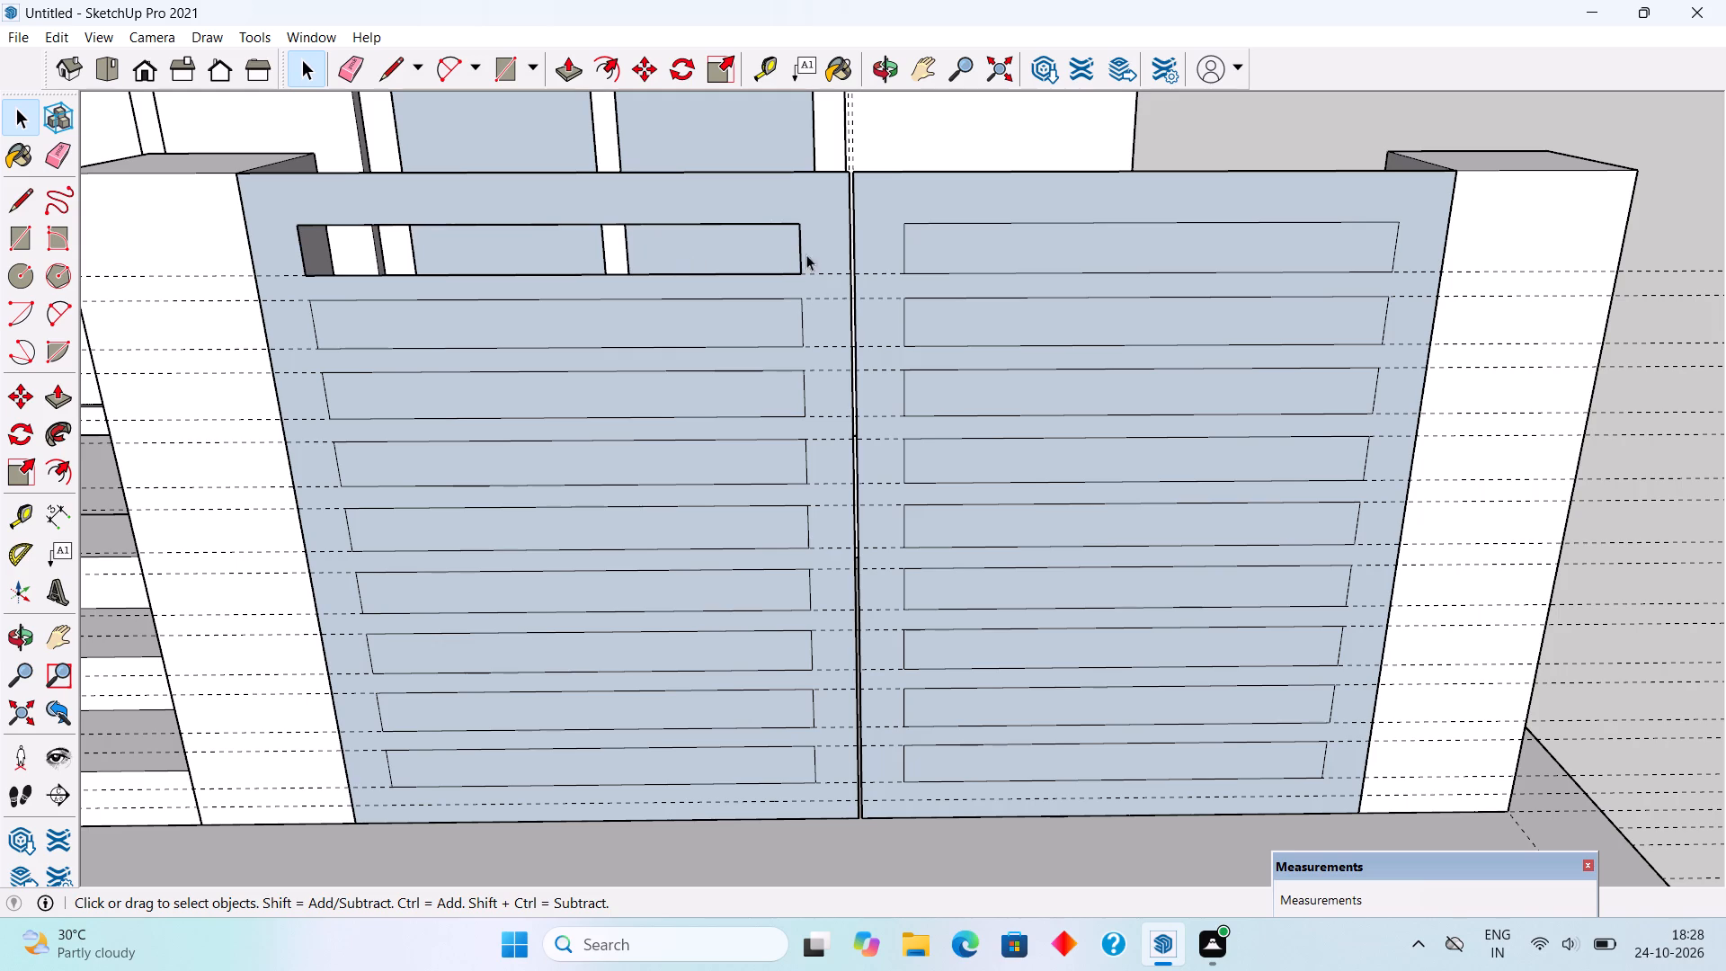
Delete the top four gap faces between the slats of the leaf farther from the entrance steps.
{"action": "left_click", "coordinate": [988, 259]}
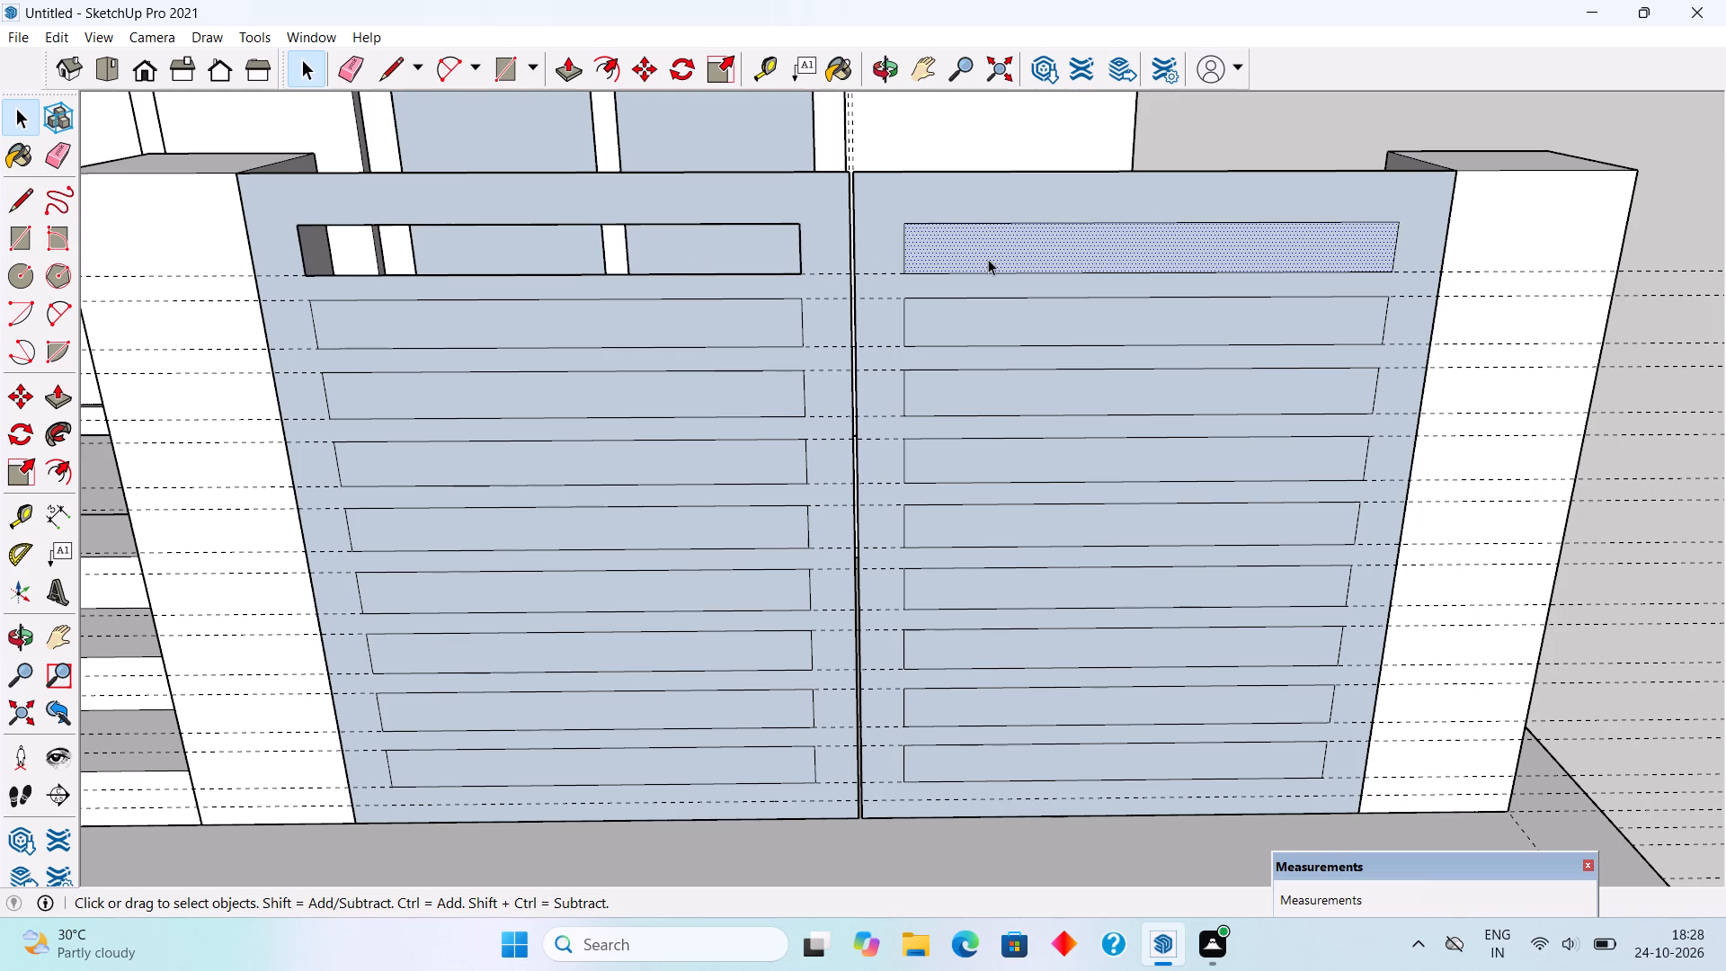
{"action": "key", "text": "Delete"}
{"action": "left_click", "coordinate": [974, 332]}
{"action": "key", "text": "Delete"}
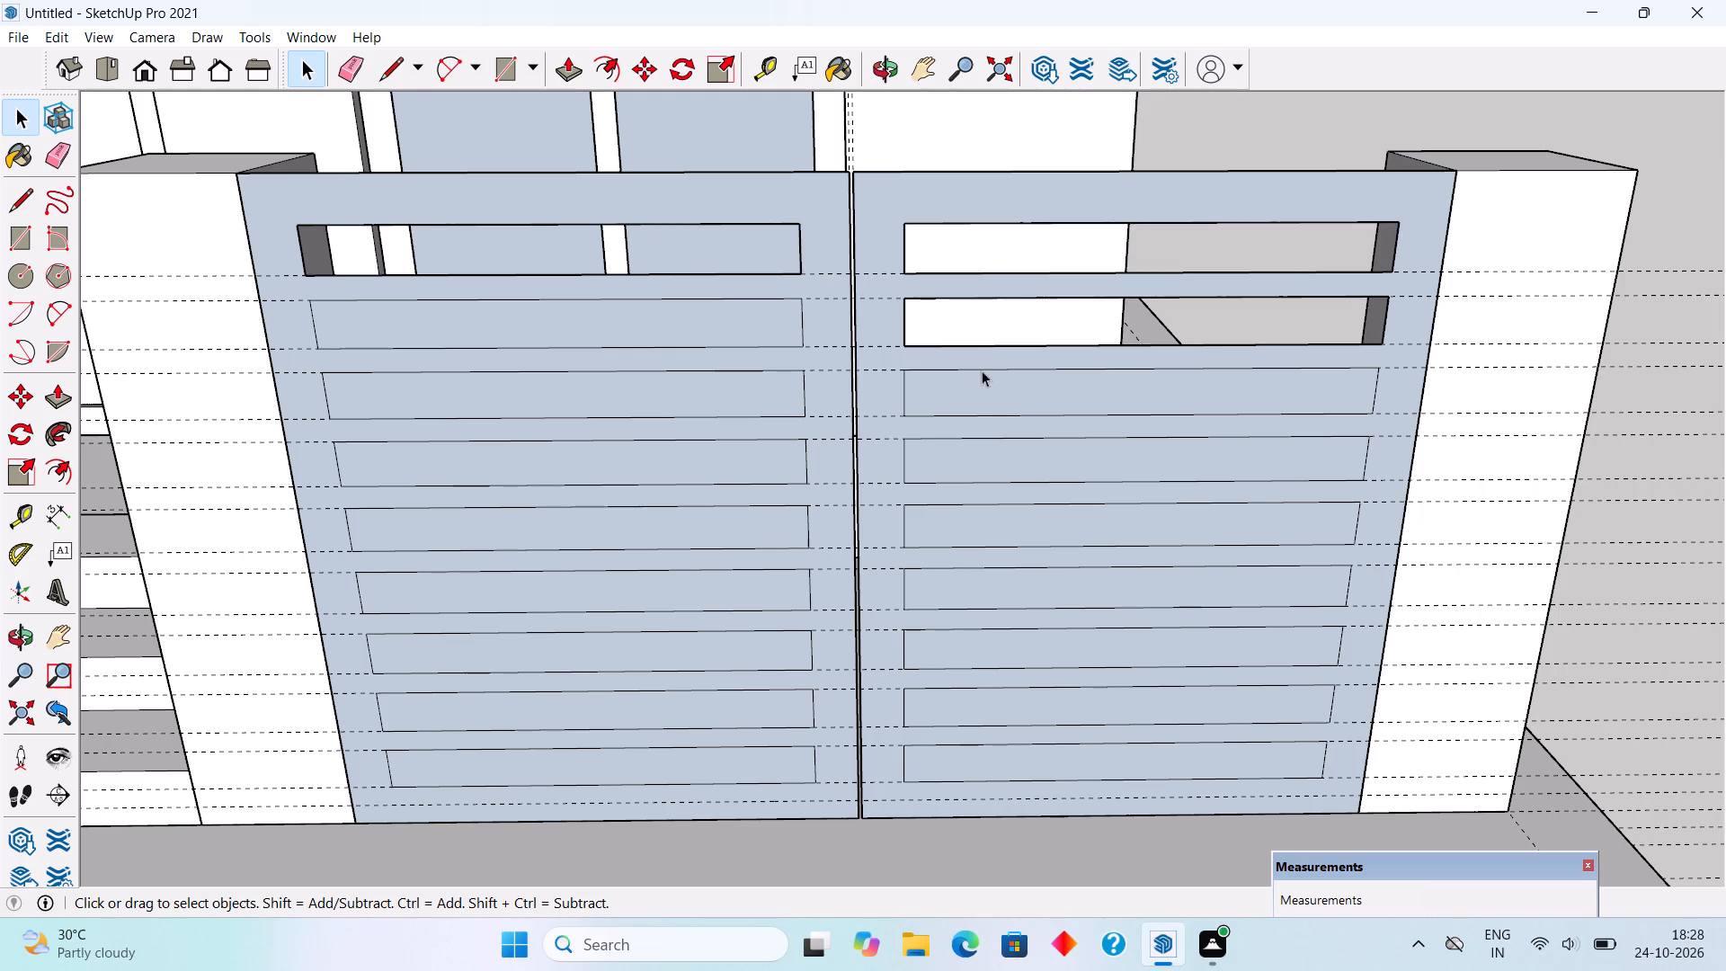
{"action": "left_click", "coordinate": [988, 398]}
{"action": "key", "text": "Delete"}
{"action": "left_click", "coordinate": [1001, 465]}
{"action": "key", "text": "Delete"}
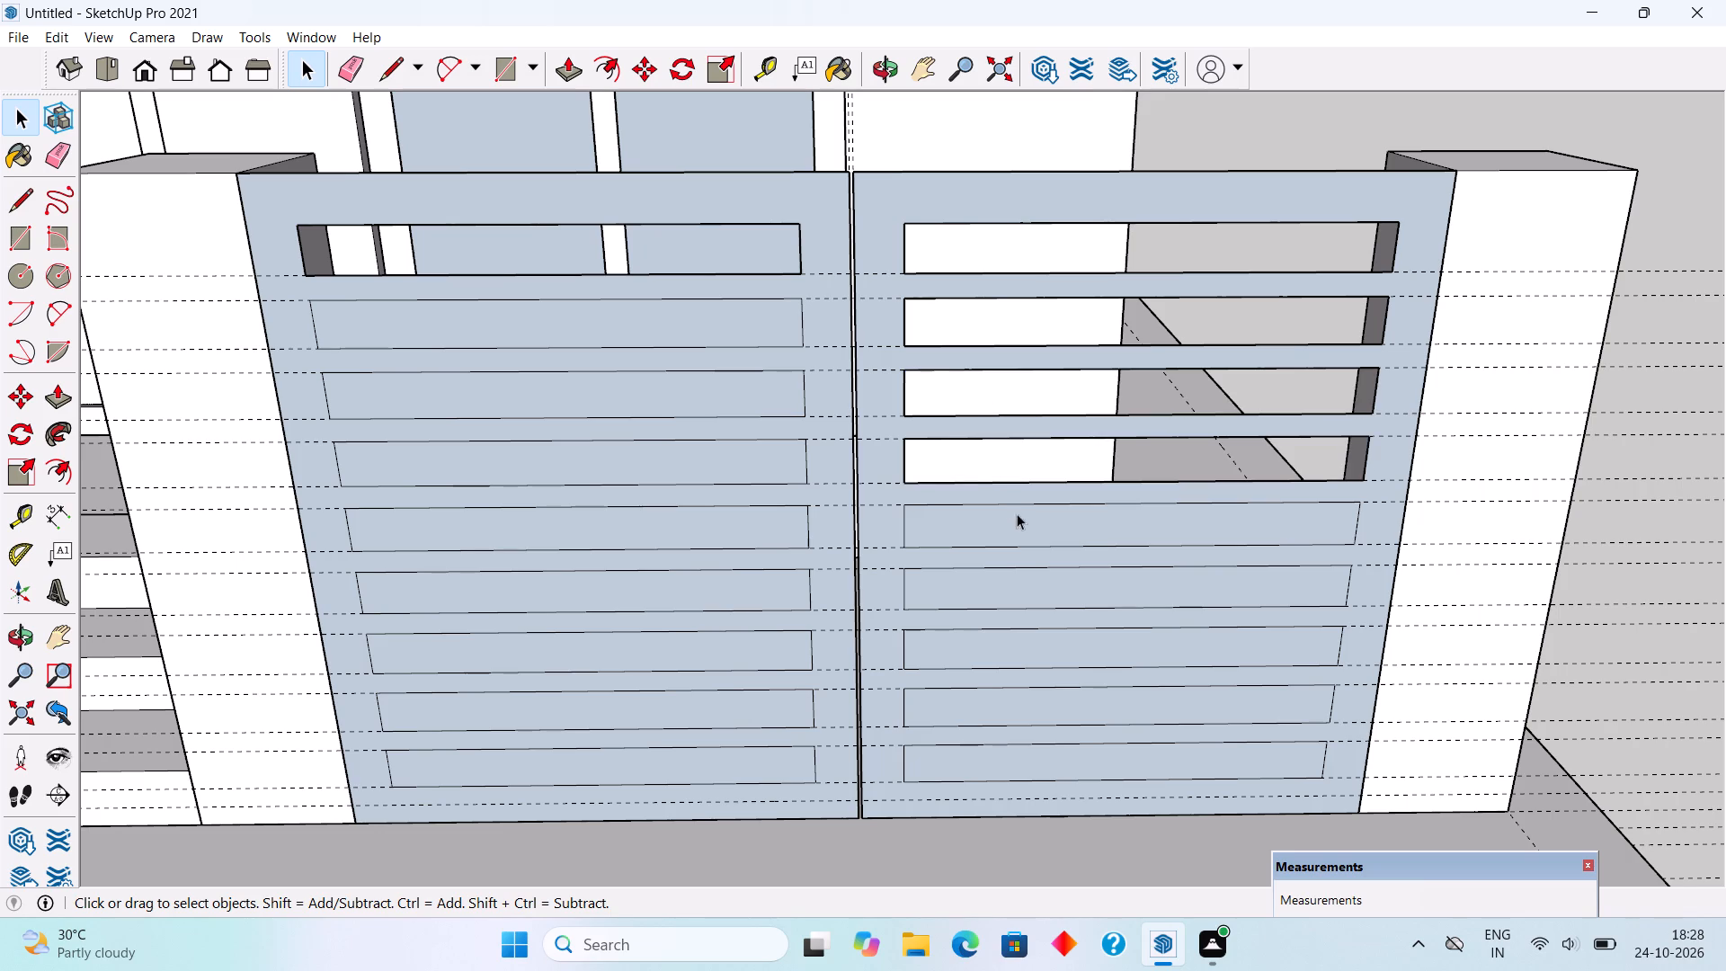
Delete the remaining five gap faces on the leaf farther from the entrance steps.
{"action": "left_click", "coordinate": [1018, 526]}
{"action": "key", "text": "Delete"}
{"action": "left_click", "coordinate": [1033, 588]}
{"action": "key", "text": "Delete"}
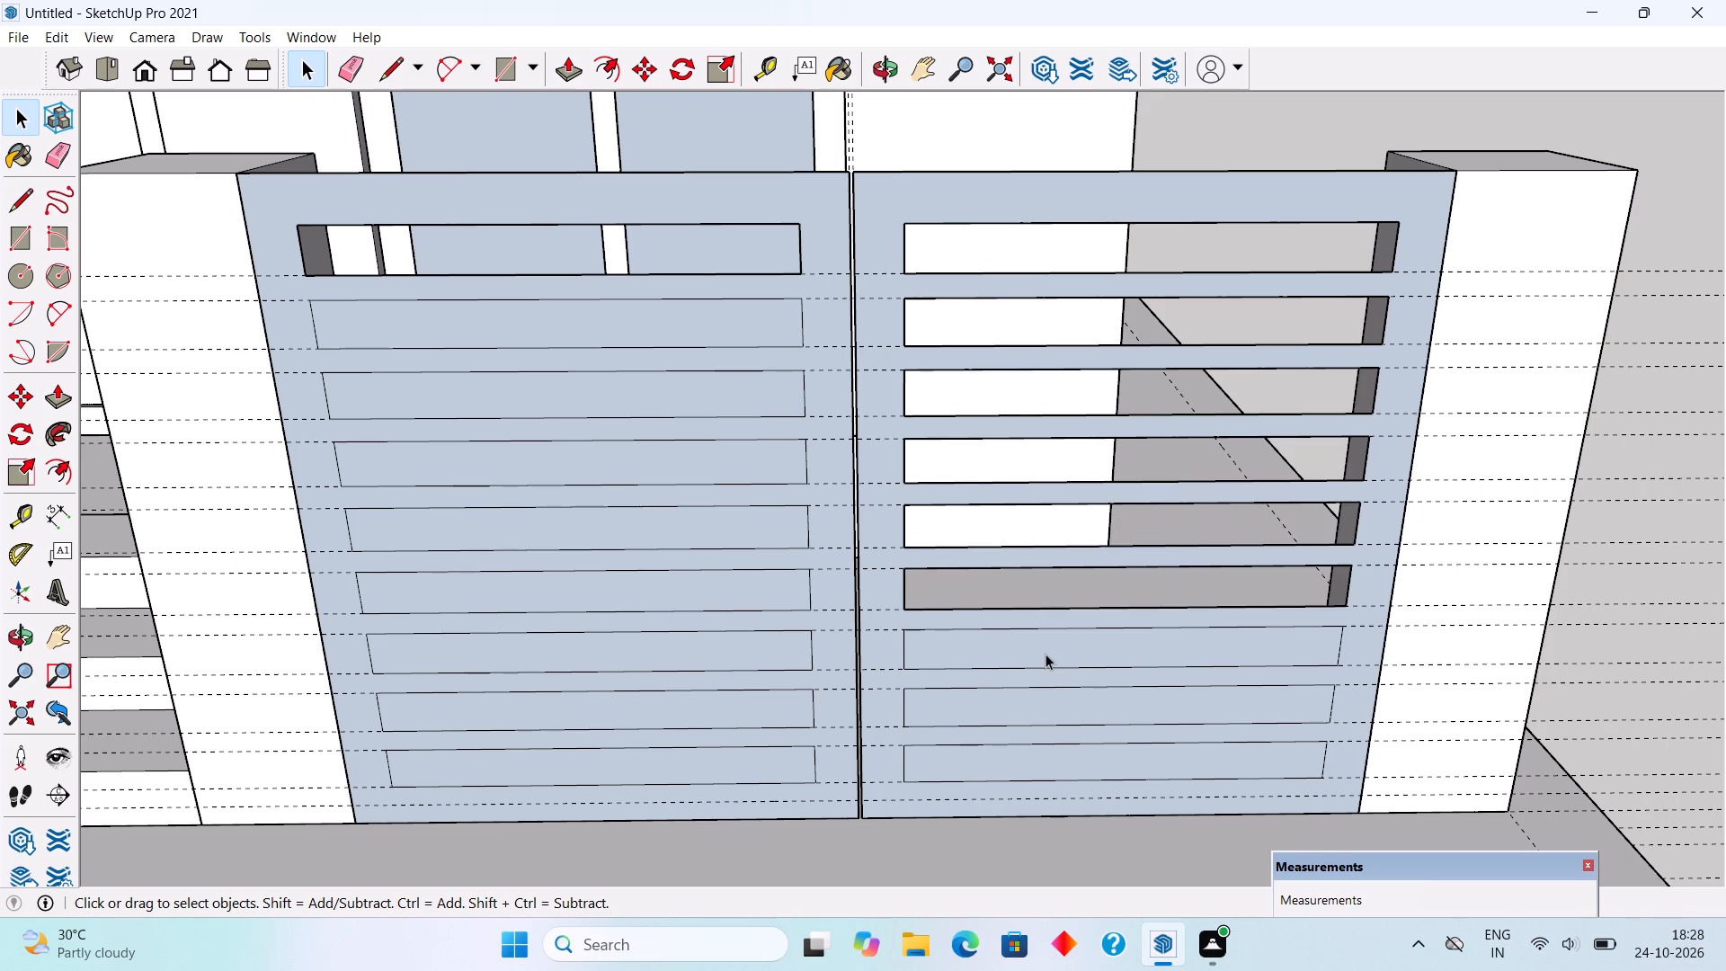
{"action": "left_click", "coordinate": [1045, 654]}
{"action": "key", "text": "Delete"}
{"action": "left_click", "coordinate": [1052, 704]}
{"action": "key", "text": "Delete"}
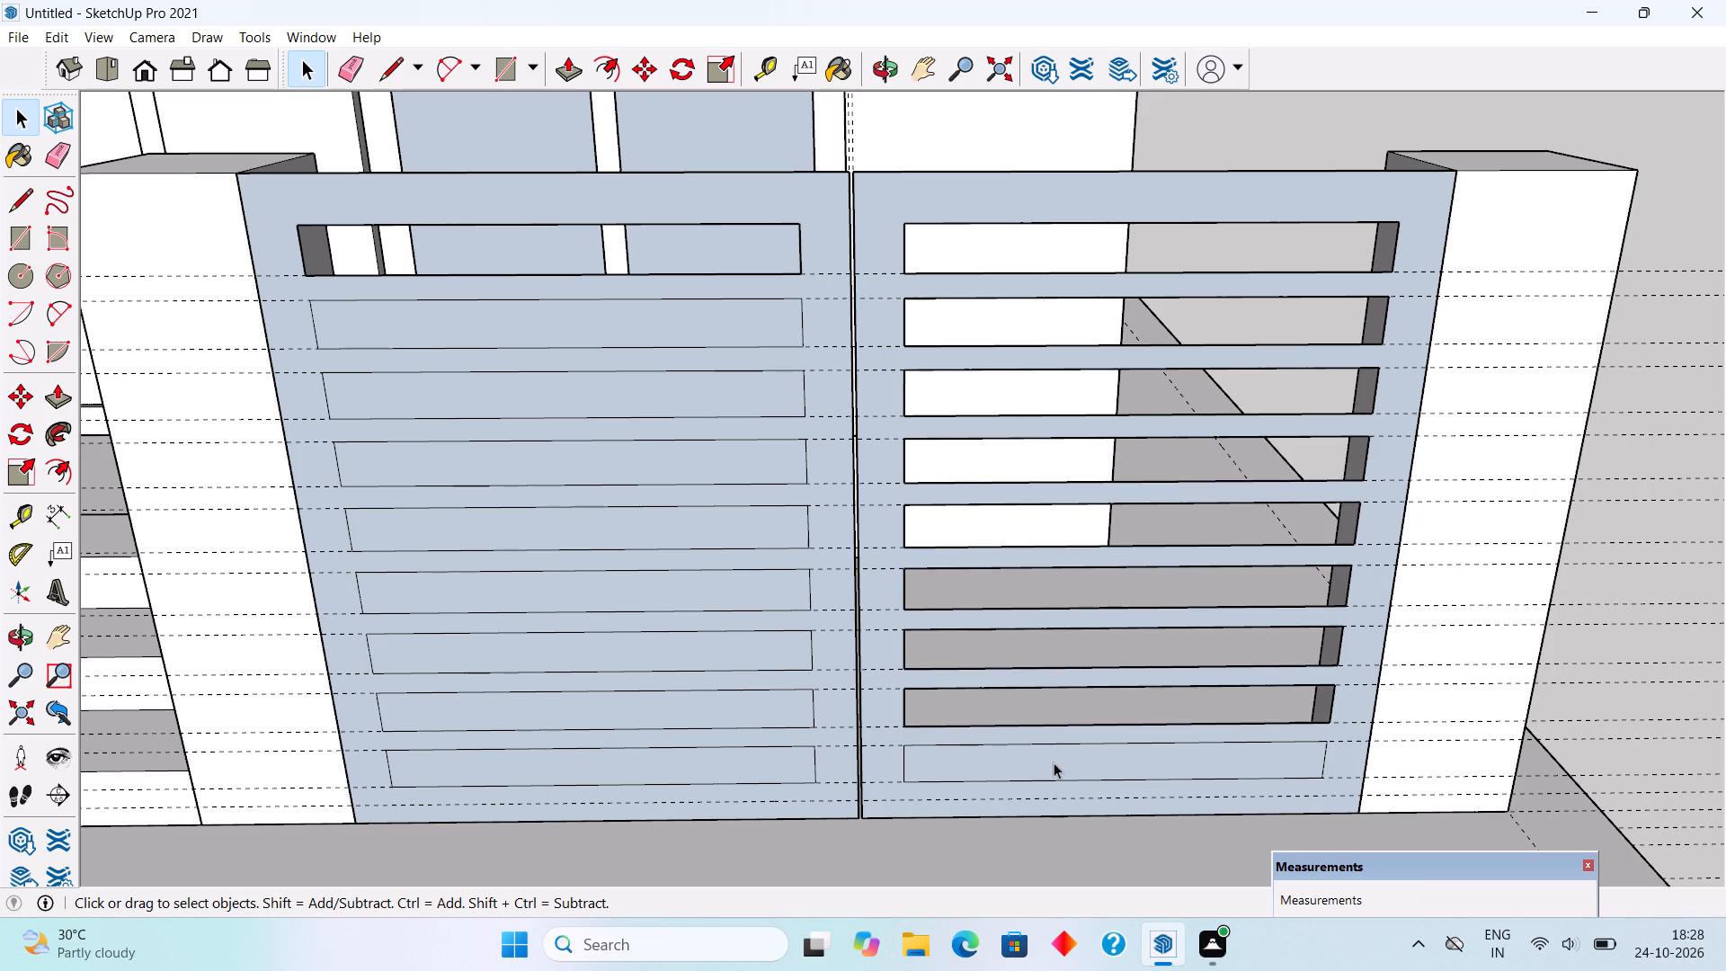
{"action": "left_click", "coordinate": [1054, 762]}
{"action": "key", "text": "Delete"}
Delete the lowest four gap faces between the slats of the leaf beside the entrance steps.
{"action": "left_click", "coordinate": [734, 758]}
{"action": "key", "text": "Delete"}
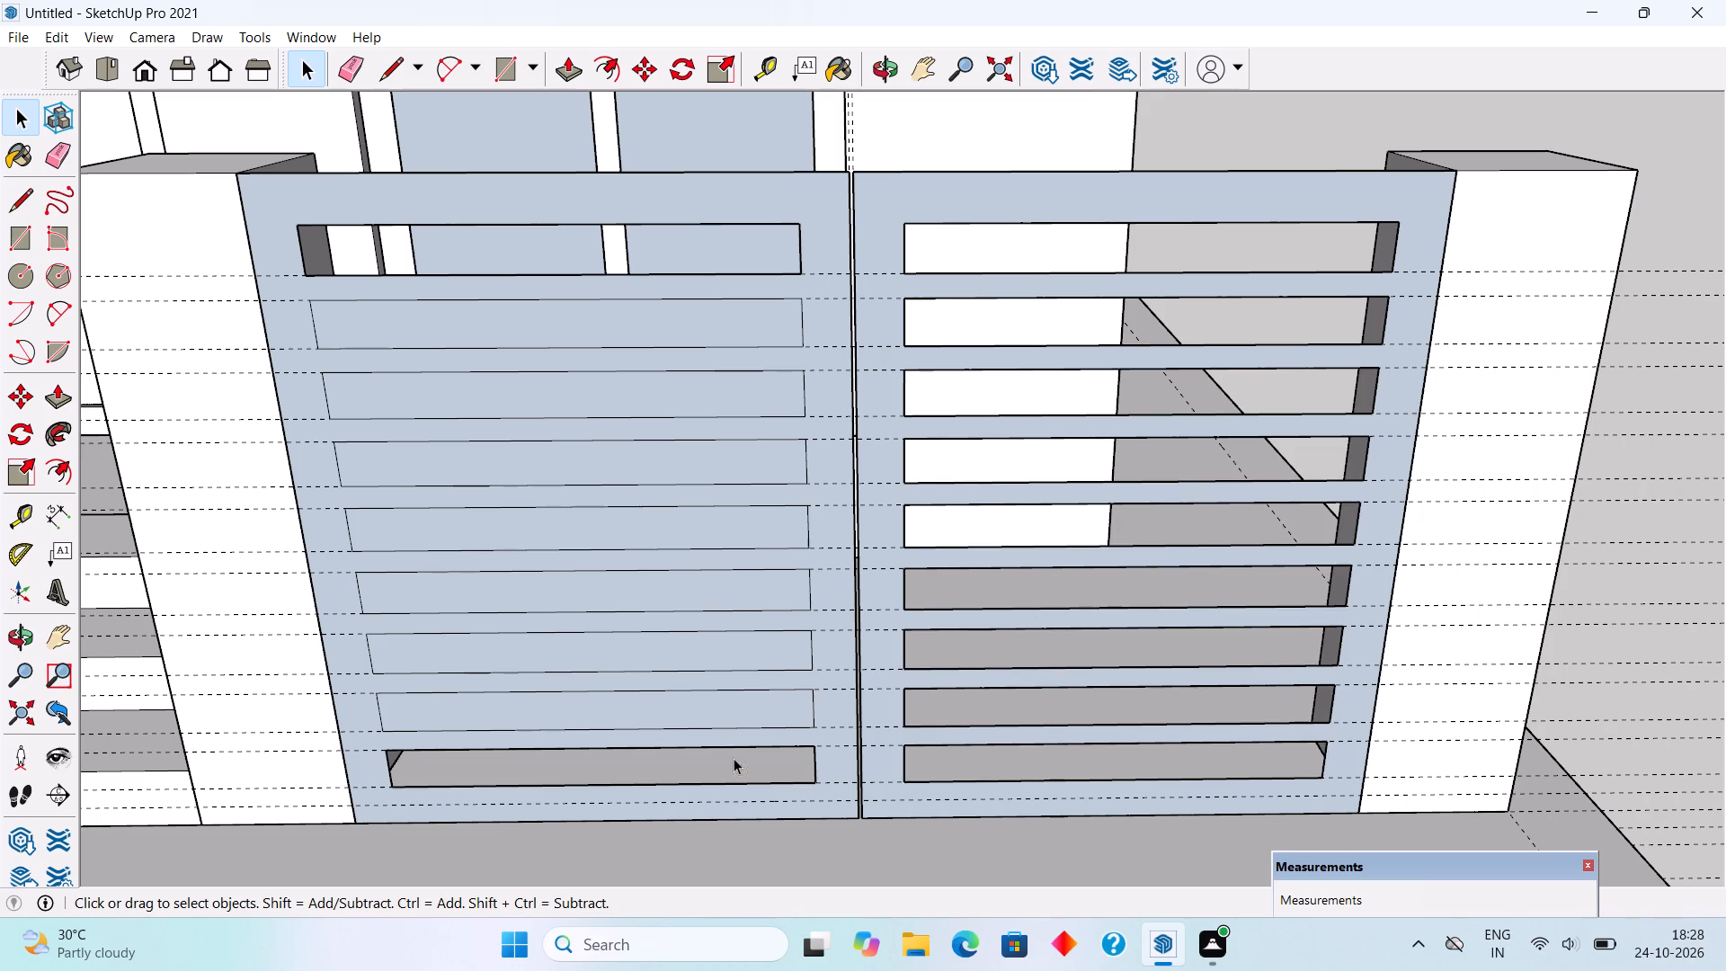
{"action": "left_click", "coordinate": [731, 714]}
{"action": "key", "text": "Delete"}
{"action": "left_click", "coordinate": [734, 648]}
{"action": "key", "text": "Delete"}
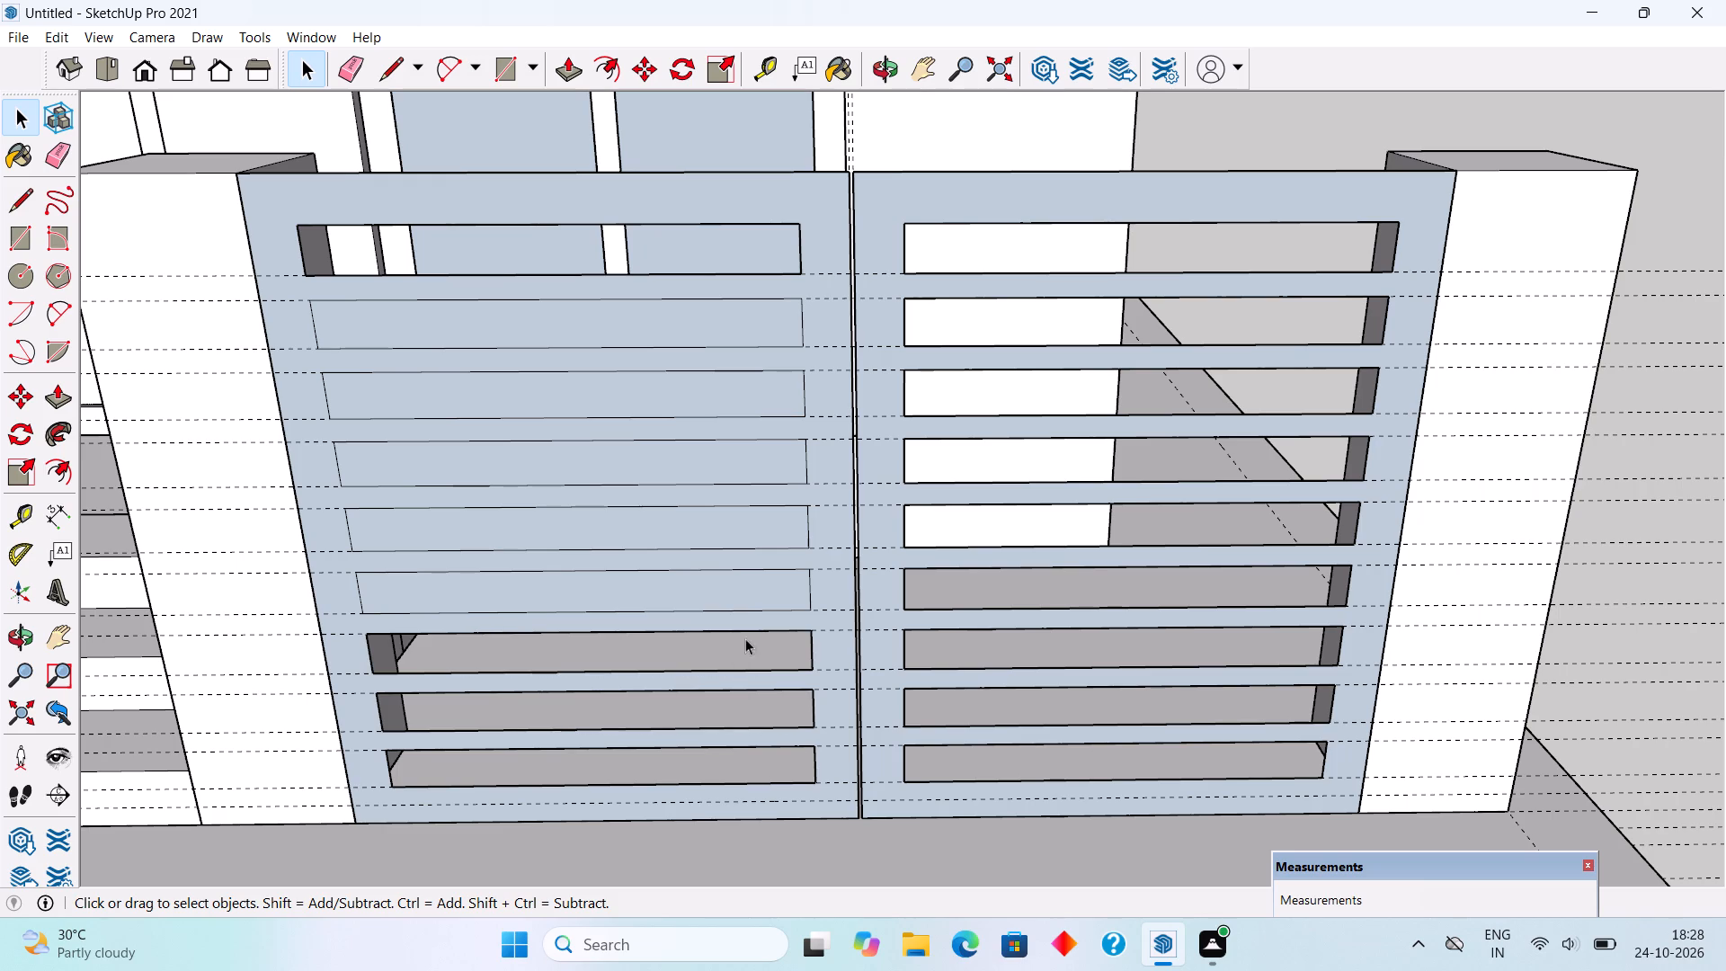
{"action": "left_click", "coordinate": [746, 604]}
{"action": "key", "text": "Delete"}
Delete the remaining four gap faces on the leaf beside the entrance steps, working upward.
{"action": "left_click", "coordinate": [734, 533]}
{"action": "key", "text": "Delete"}
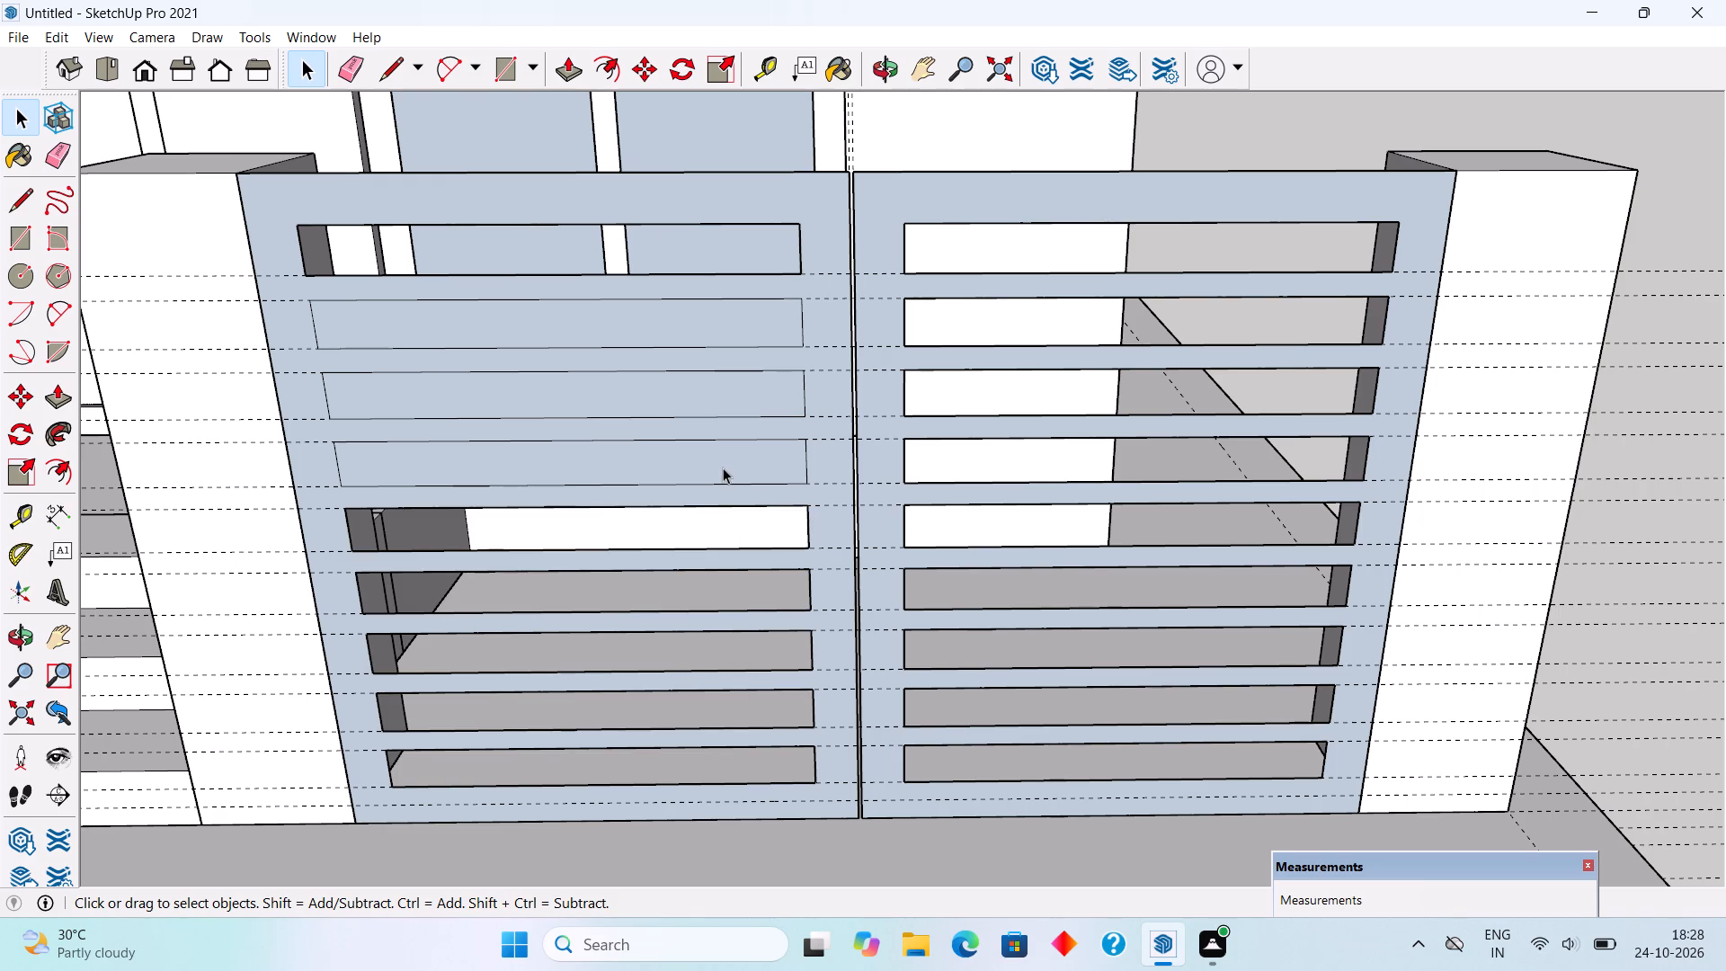
{"action": "left_click", "coordinate": [723, 467]}
{"action": "key", "text": "Delete"}
{"action": "left_click", "coordinate": [715, 395]}
{"action": "key", "text": "Delete"}
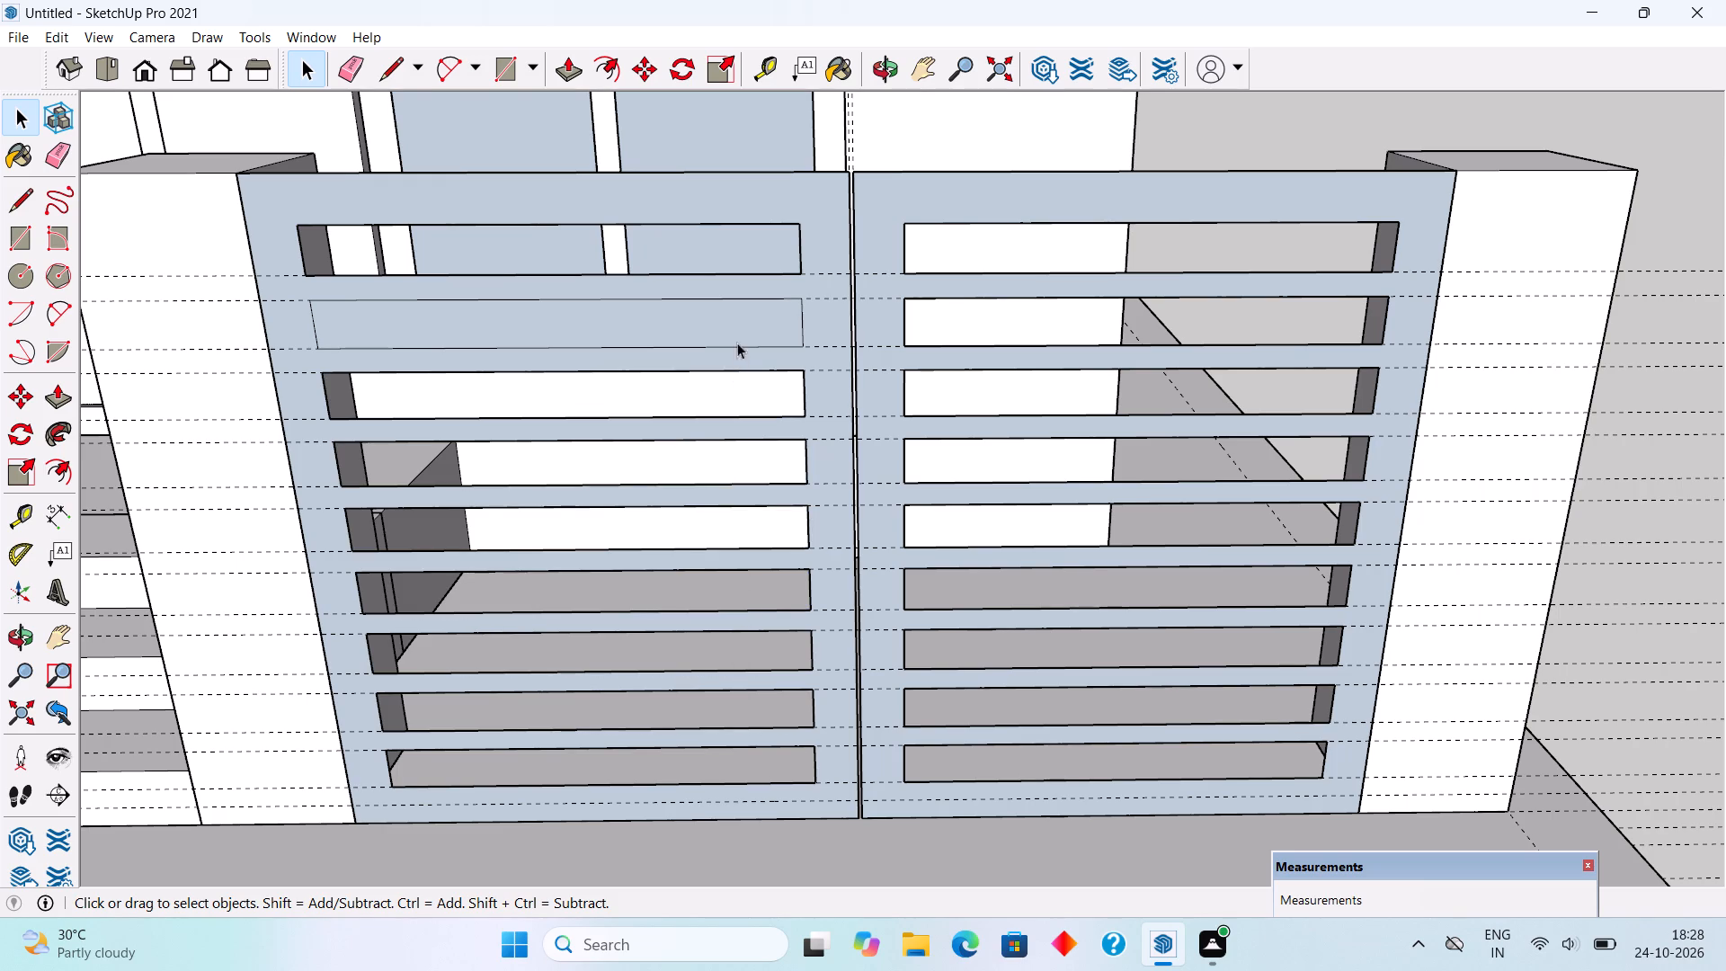
{"action": "left_click", "coordinate": [741, 326]}
{"action": "key", "text": "Delete"}
Extrude the slatted faces of both leaves outward by 3" with Push/Pull.
{"action": "scroll", "coordinate": [817, 557], "scroll_direction": "down", "scroll_amount": 3}
{"action": "middle_click_drag", "start_coordinate": [824, 564], "coordinate": [859, 447]}
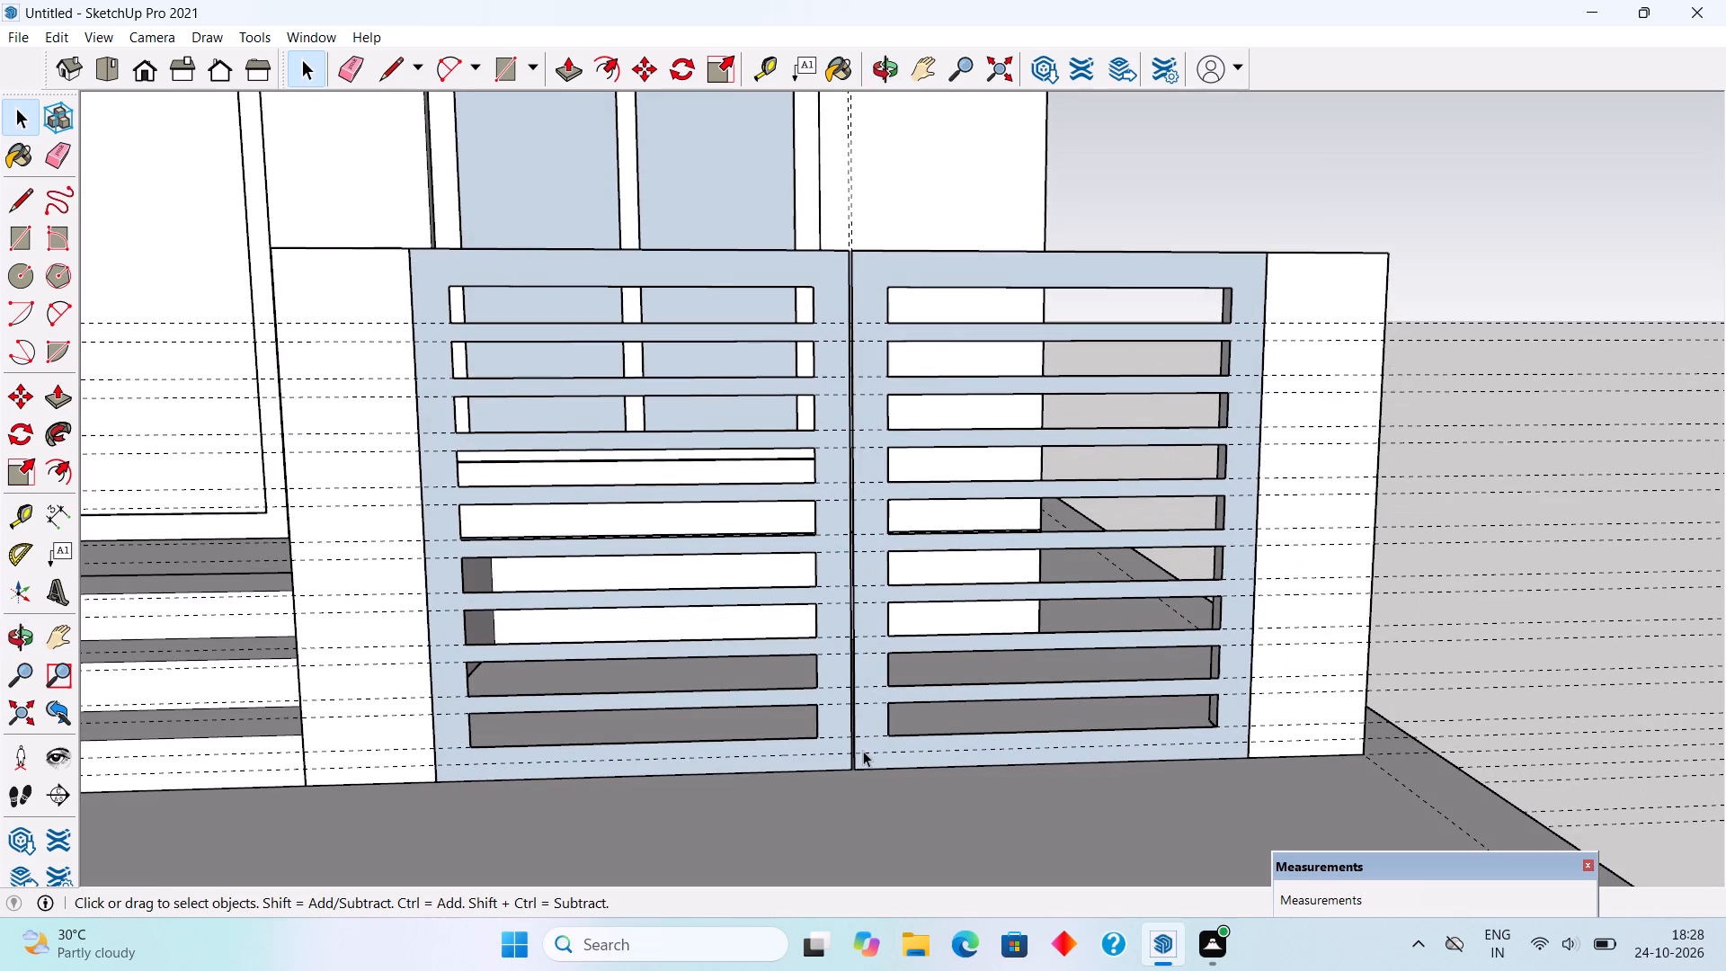
{"action": "middle_click_drag", "start_coordinate": [860, 751], "coordinate": [1084, 848]}
{"action": "scroll", "coordinate": [1152, 673], "scroll_direction": "up", "scroll_amount": 2}
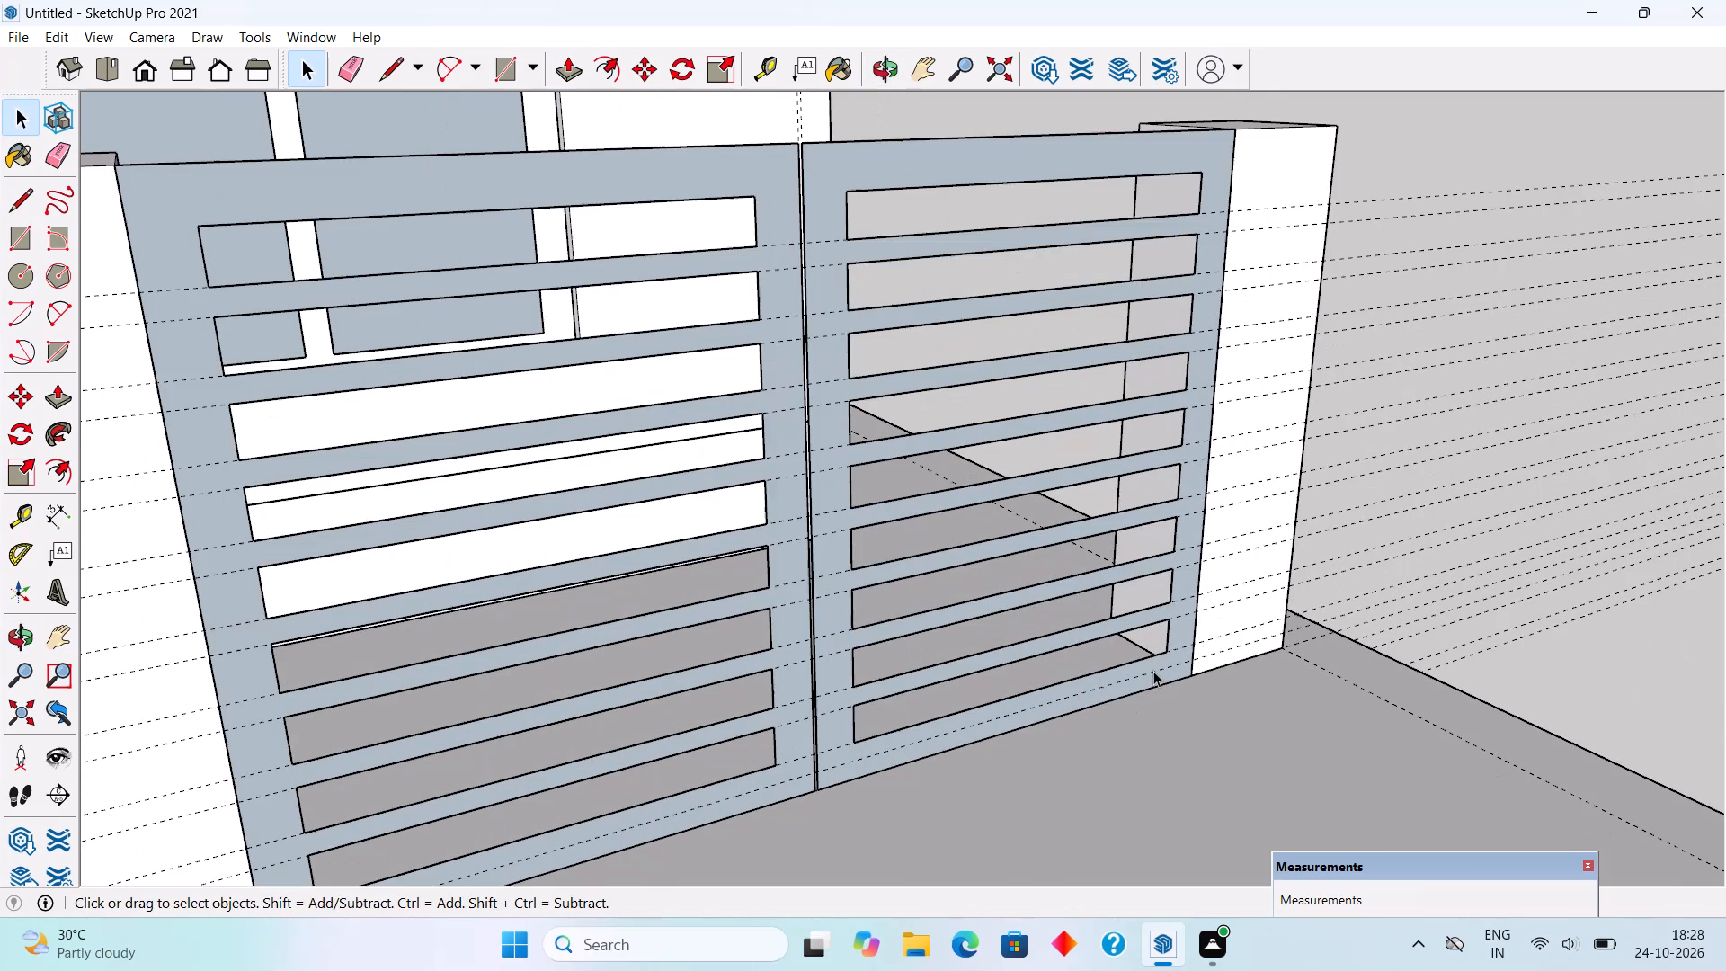
{"action": "key", "text": "p"}
{"action": "left_click", "coordinate": [1160, 663]}
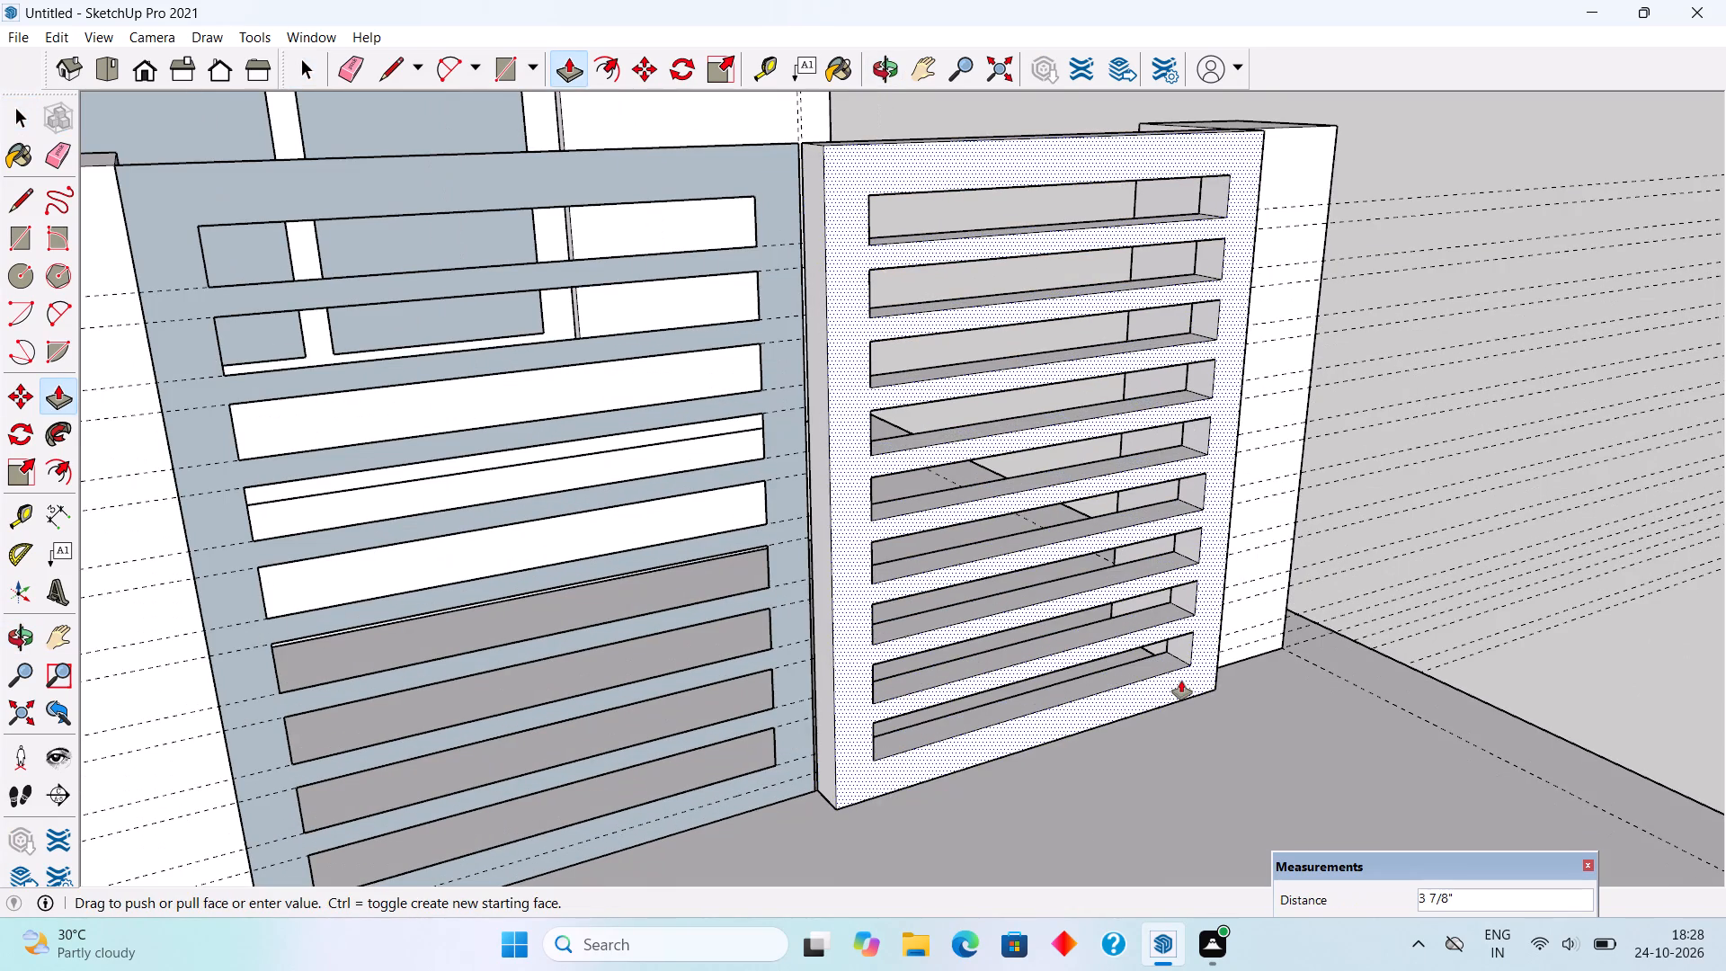
{"action": "type", "text": "3\""}
{"action": "key", "text": "Return"}
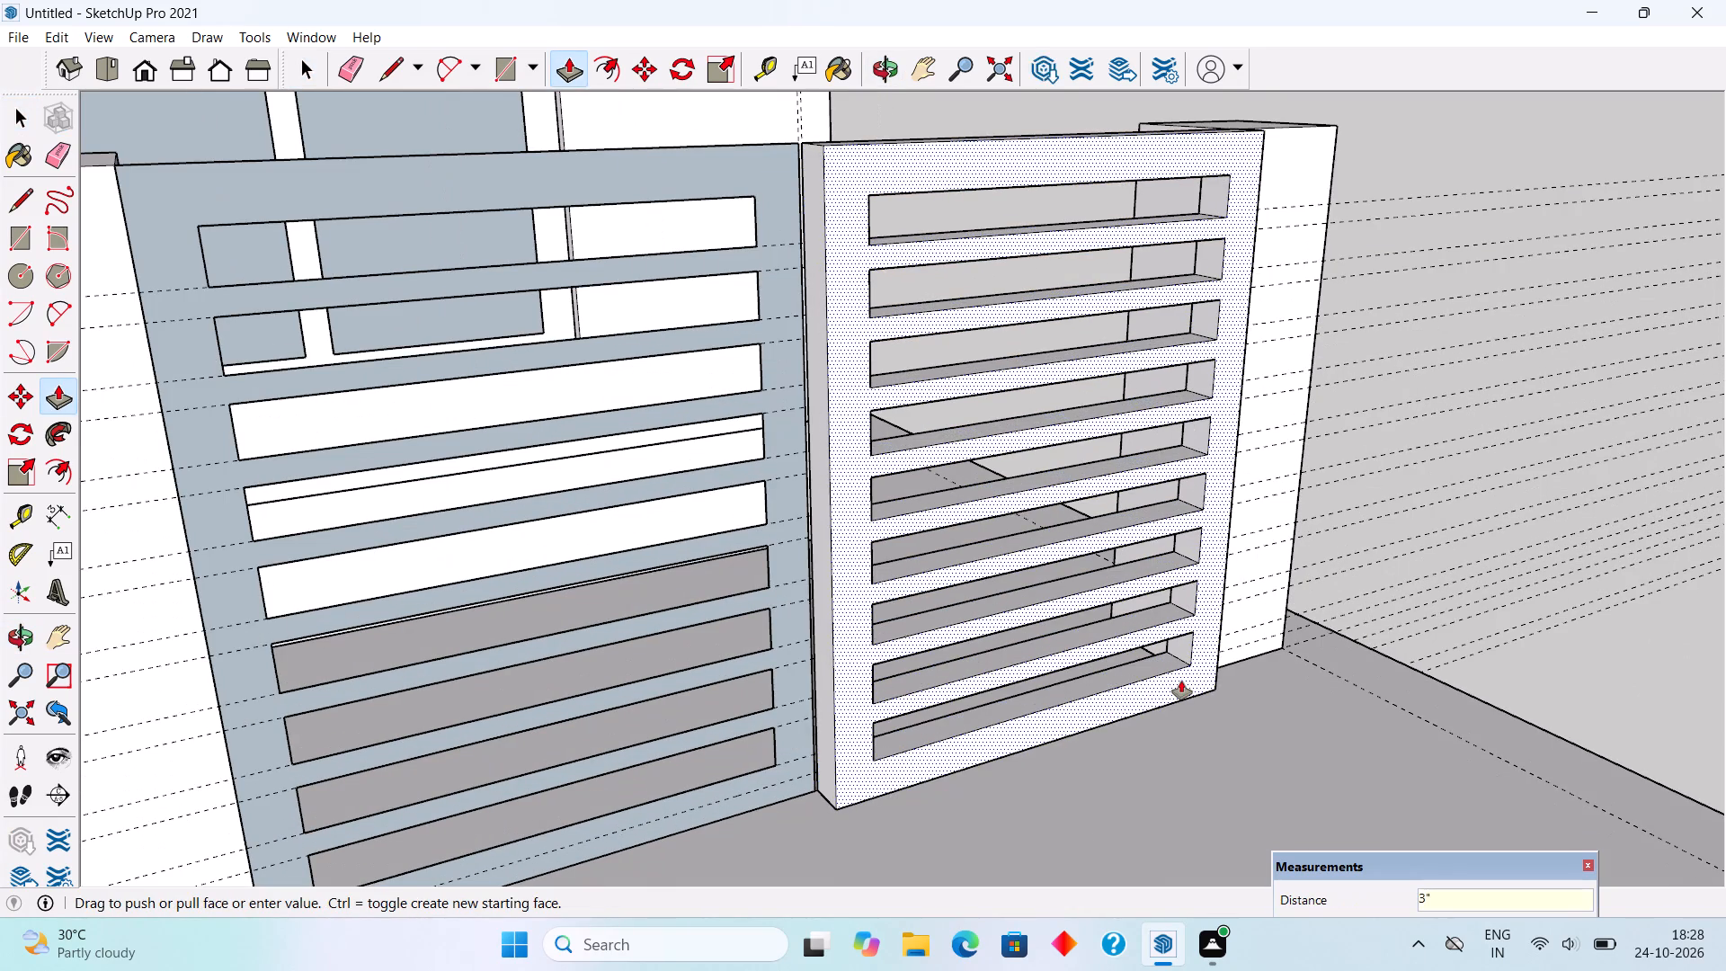
{"action": "double_click", "coordinate": [782, 776]}
Select all connected geometry of both slatted leaves and make it one group.
{"action": "key", "text": "space"}
{"action": "triple_click", "coordinate": [804, 762]}
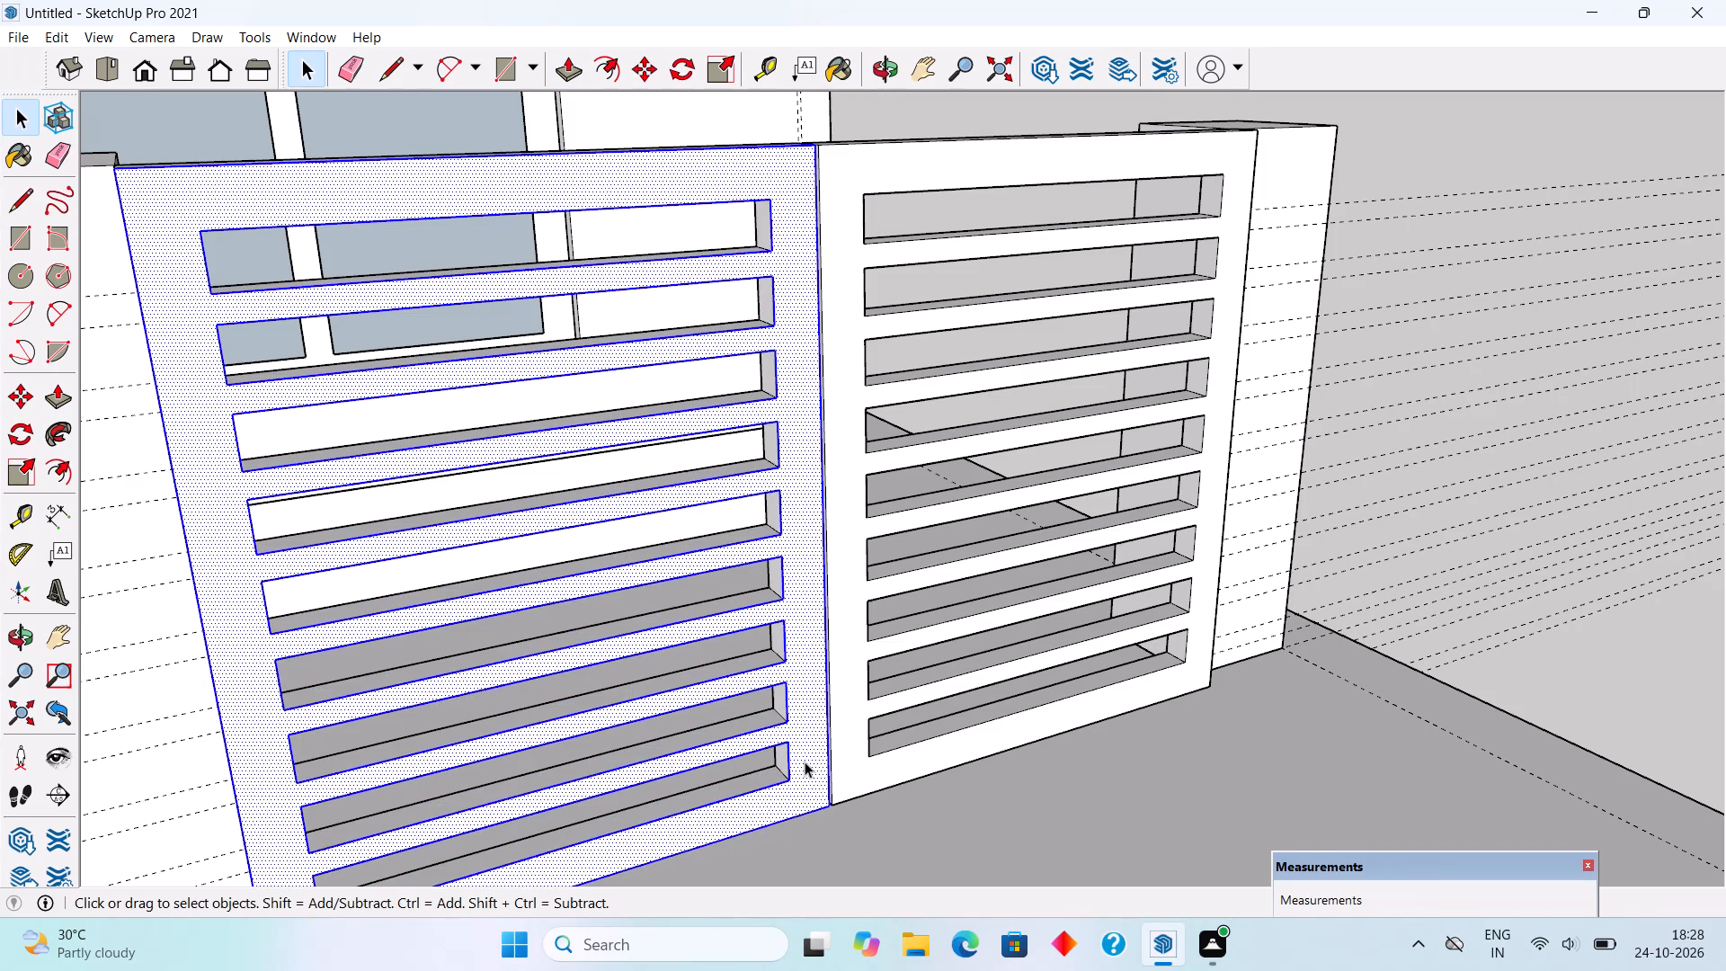
{"action": "triple_click", "coordinate": [849, 741], "text": "ctrl"}
{"action": "right_click", "coordinate": [849, 741]}
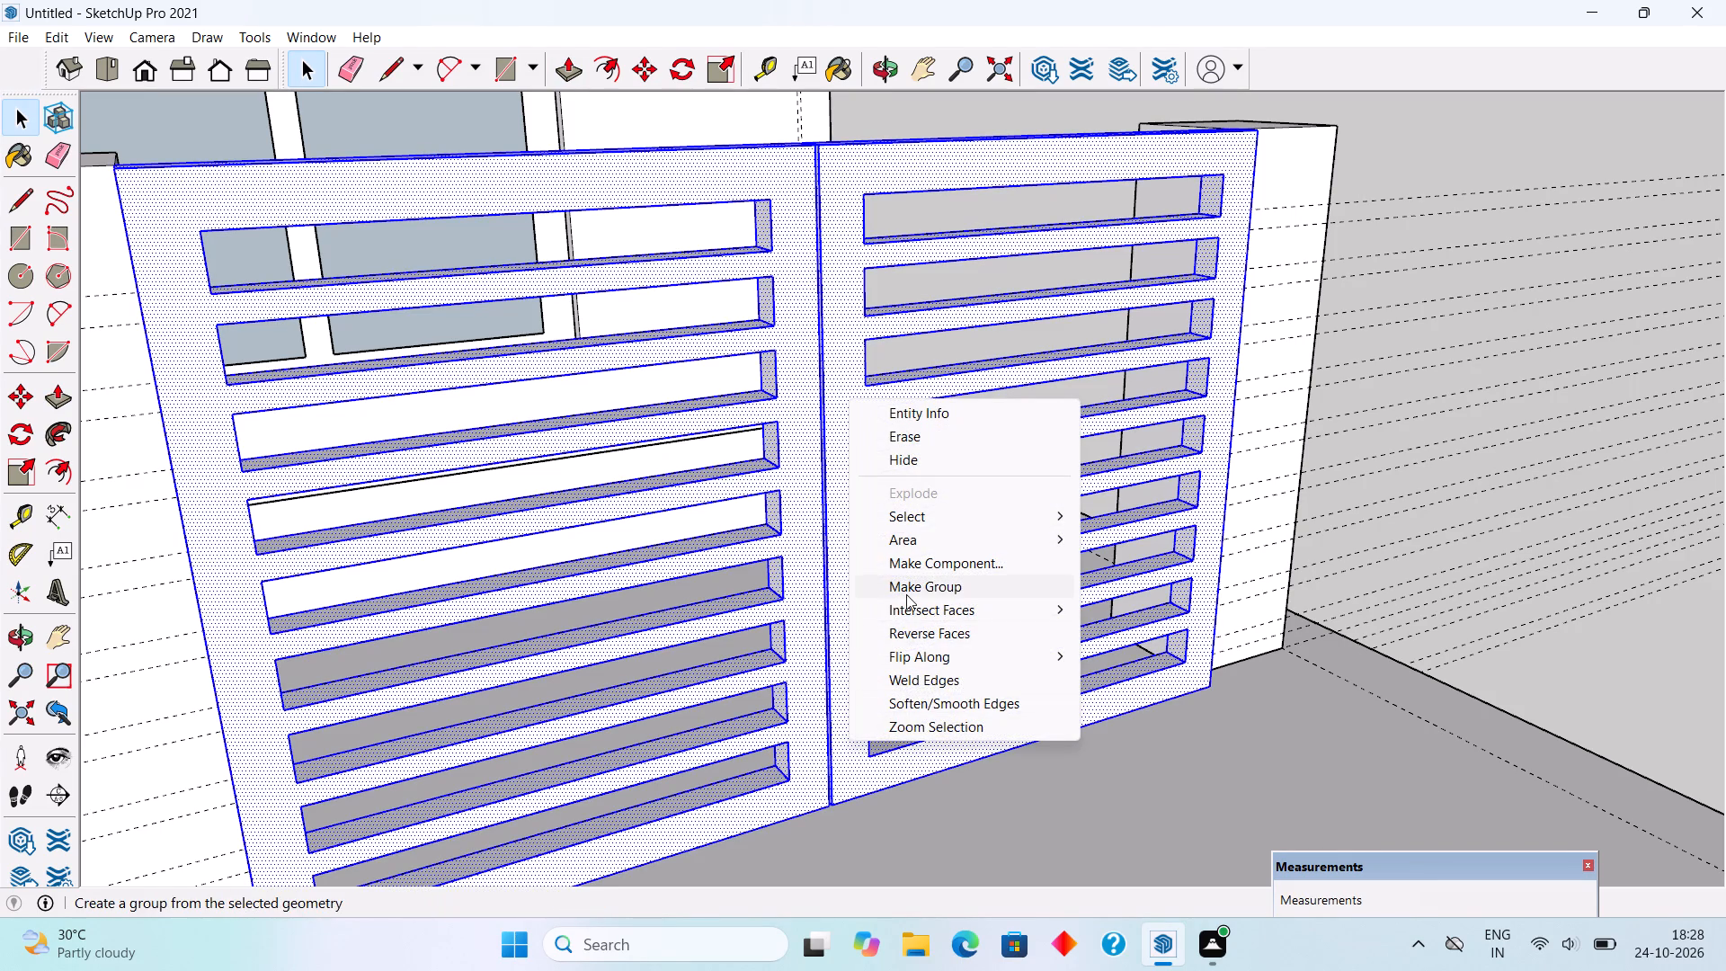
{"action": "left_click", "coordinate": [907, 591]}
Move the grouped leaves back 3" so their front sits flush with the front faces of the posts.
{"action": "middle_click_drag", "start_coordinate": [1140, 604], "coordinate": [1153, 656]}
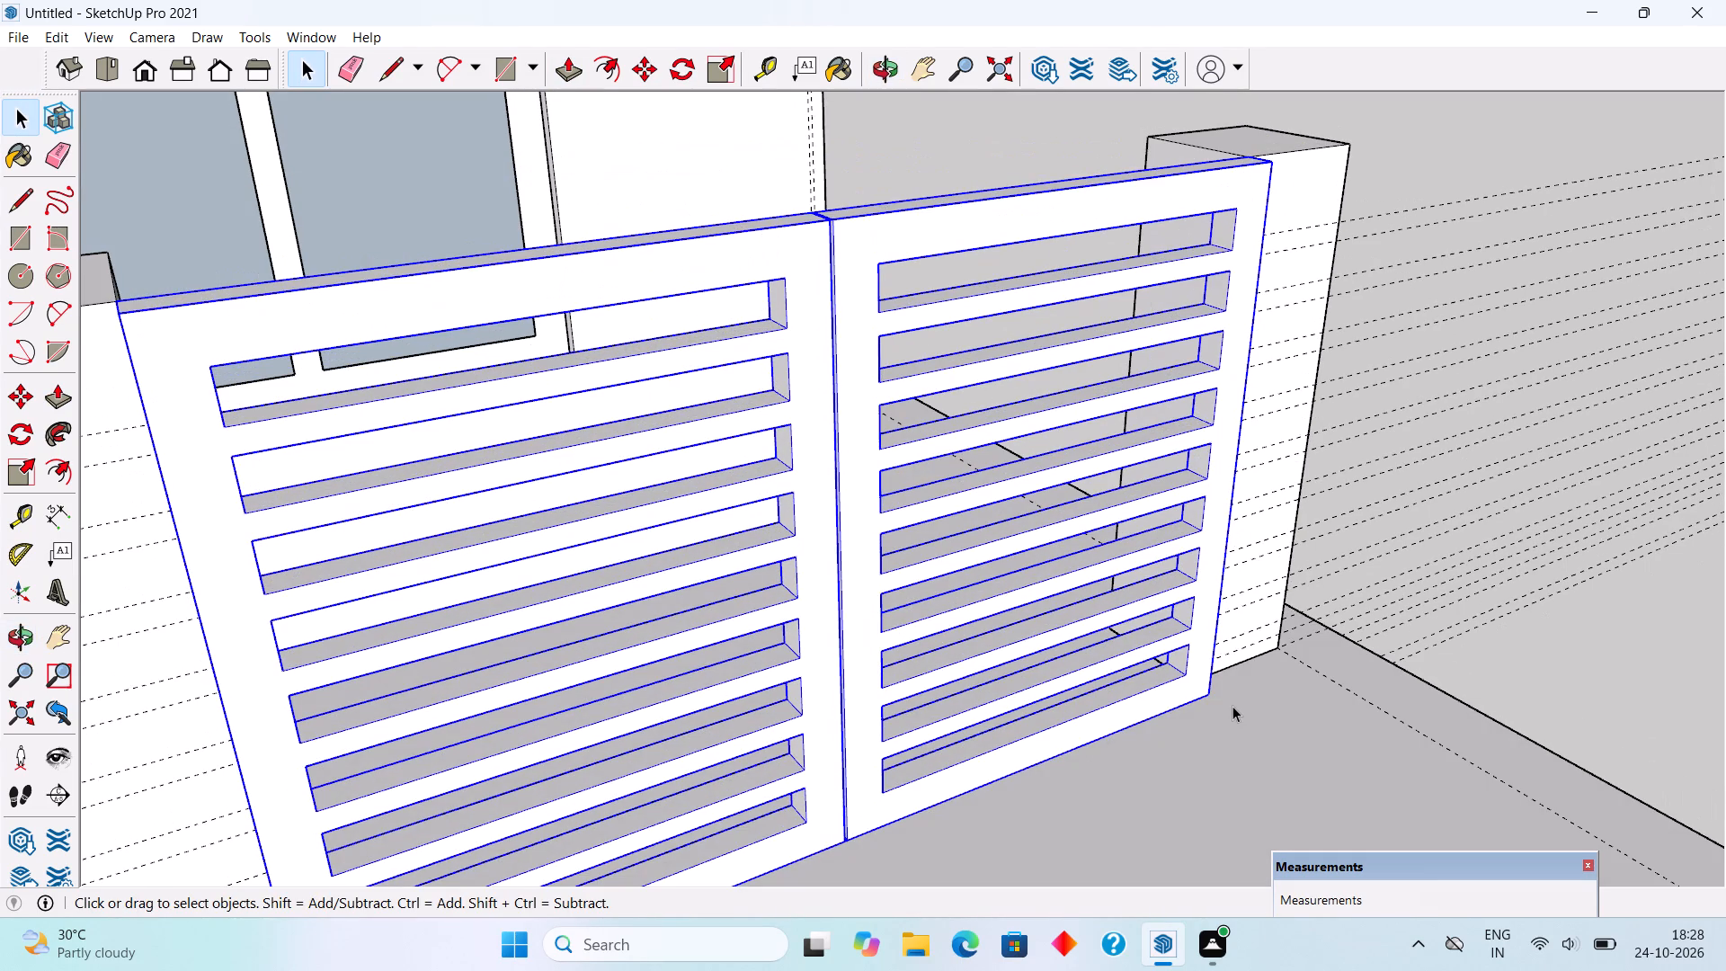
{"action": "key", "text": "m"}
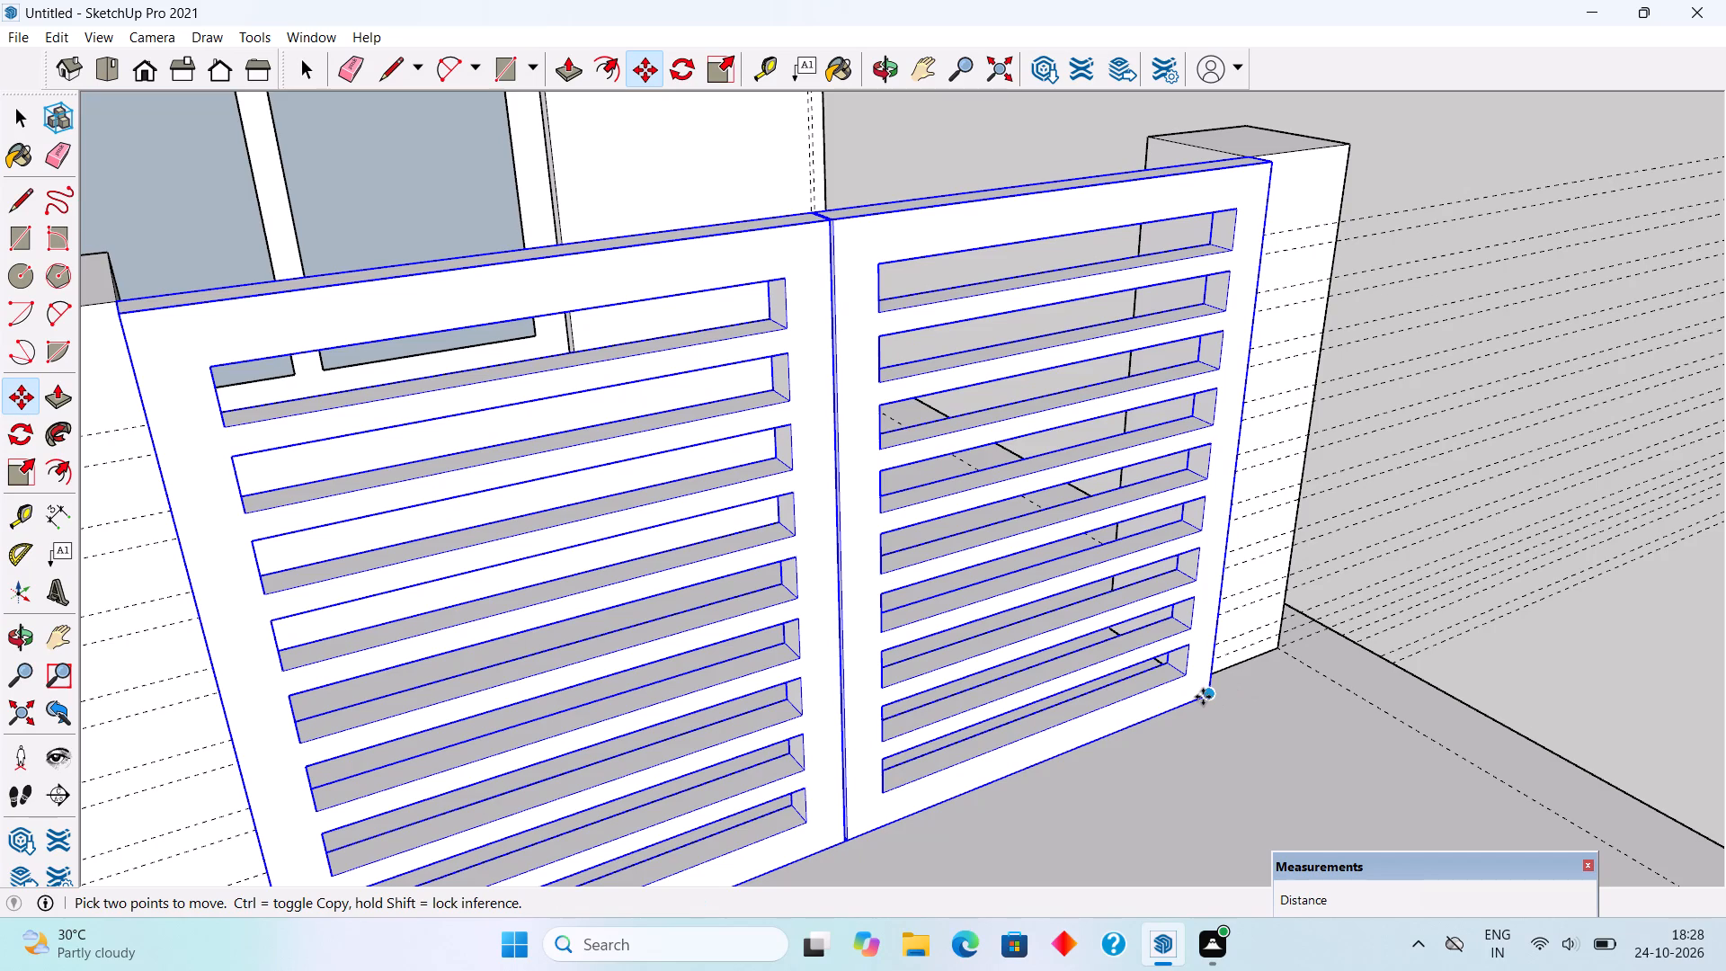
{"action": "left_click", "coordinate": [1205, 697]}
{"action": "left_click", "coordinate": [1186, 681]}
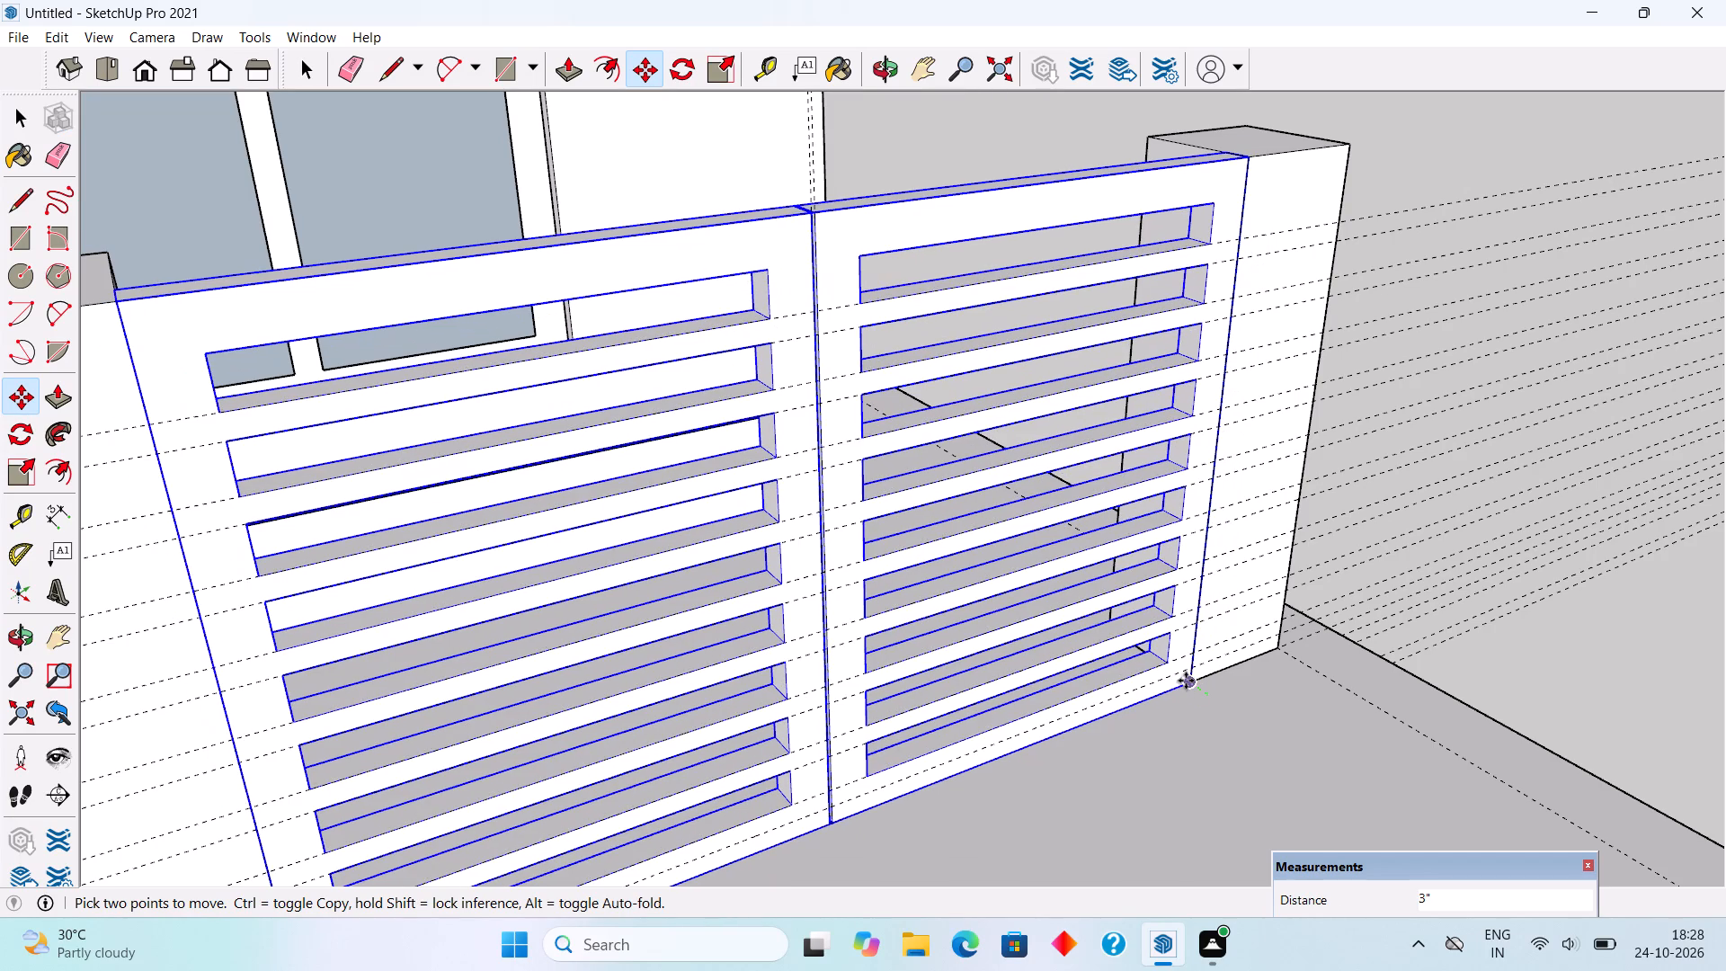
{"action": "key", "text": "space"}
{"action": "scroll", "coordinate": [1180, 672], "scroll_direction": "down", "scroll_amount": 4}
{"action": "scroll", "coordinate": [1180, 672], "scroll_direction": "up", "scroll_amount": 1}
{"action": "left_click", "coordinate": [1331, 244]}
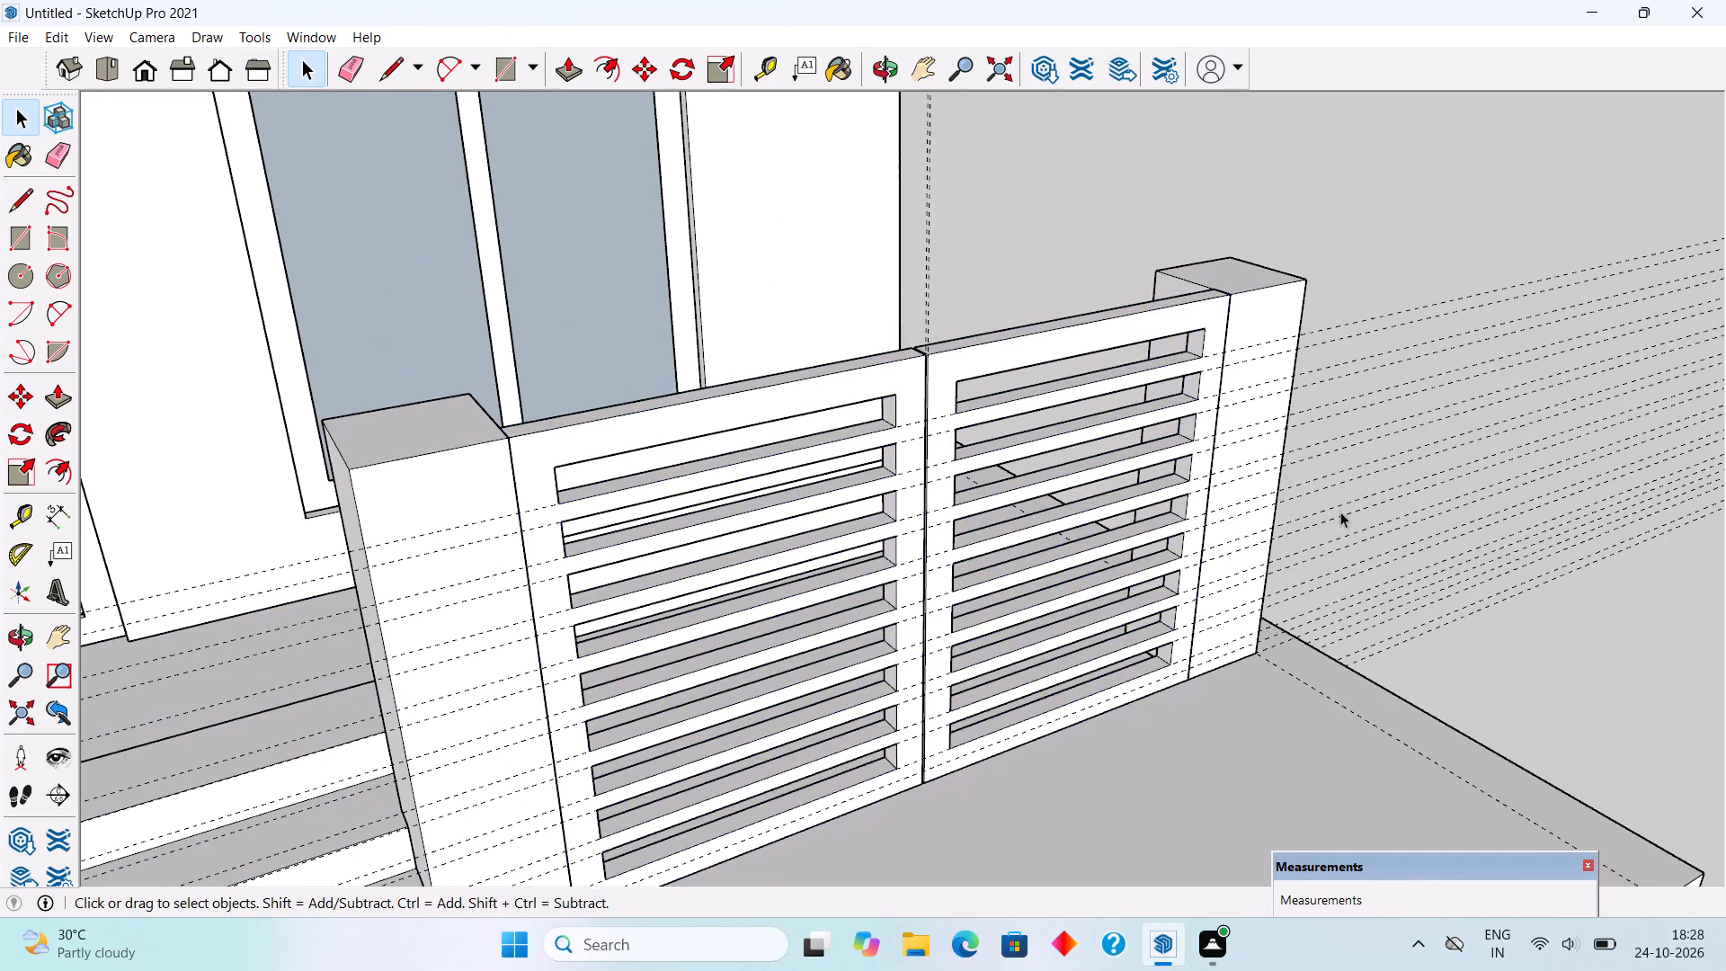
Delete all construction guides from the model.
{"action": "middle_click_drag", "start_coordinate": [1289, 537], "coordinate": [1028, 390]}
{"action": "scroll", "coordinate": [1028, 390], "scroll_direction": "down", "scroll_amount": 8}
{"action": "scroll", "coordinate": [965, 534], "scroll_direction": "down", "scroll_amount": 1}
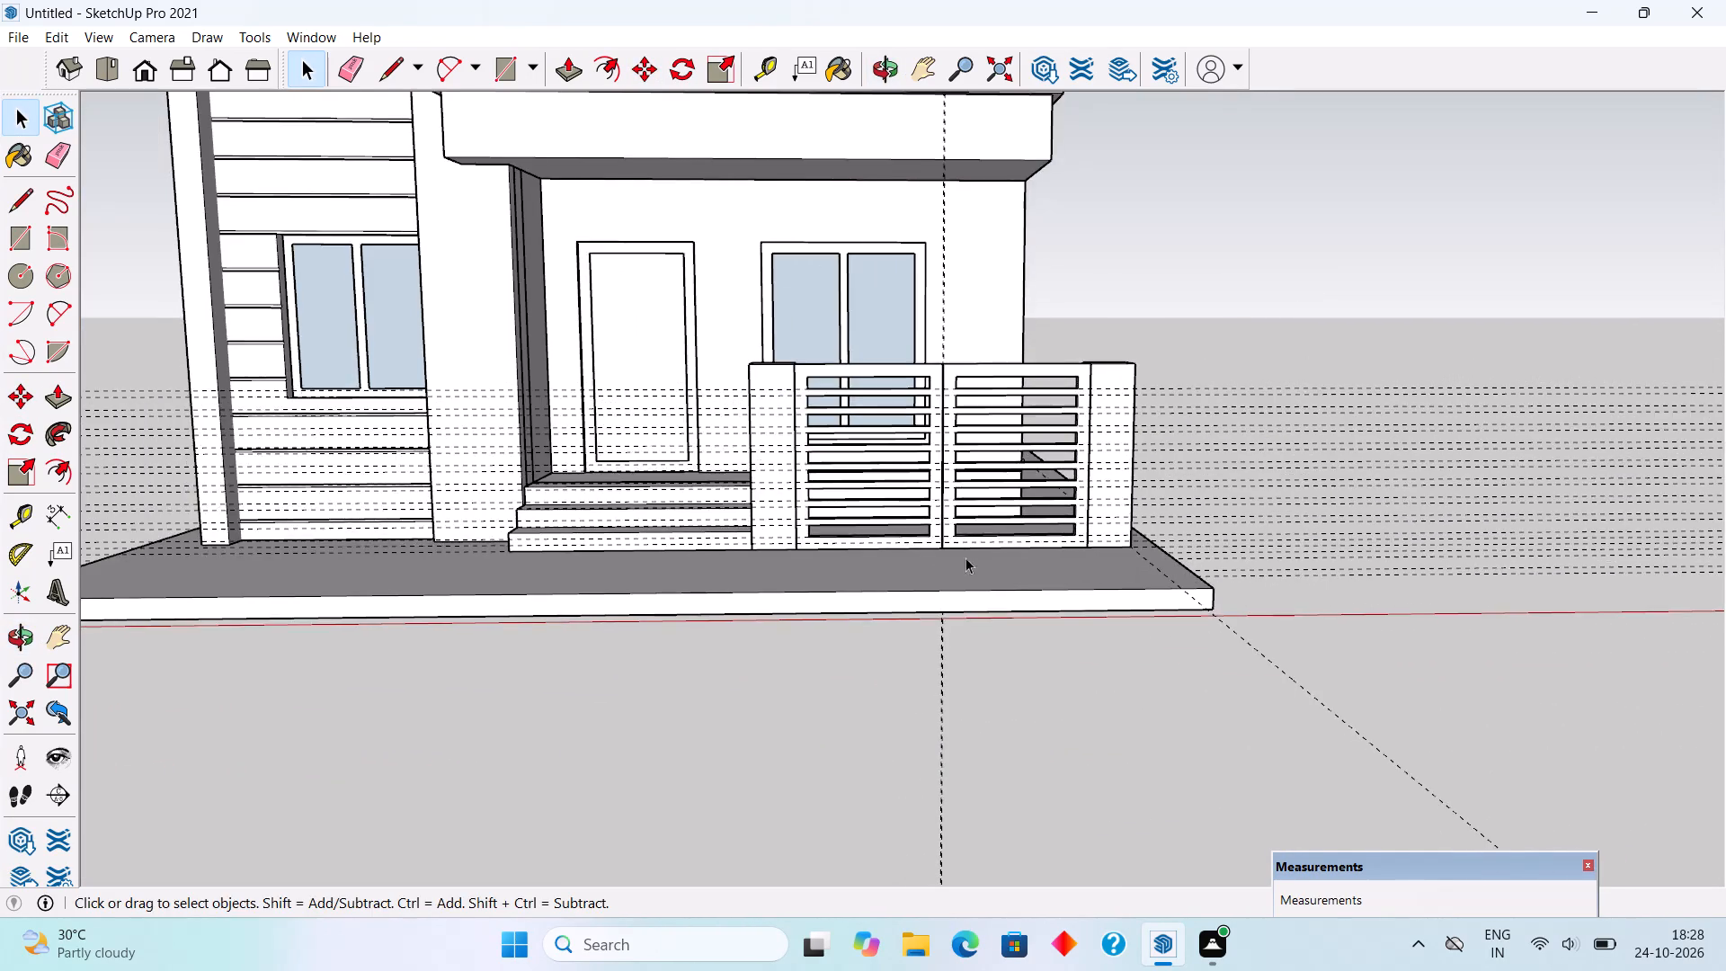
{"action": "middle_click_drag", "start_coordinate": [965, 559], "coordinate": [974, 601]}
{"action": "middle_click_drag", "start_coordinate": [973, 601], "coordinate": [674, 708]}
{"action": "middle_click_drag", "start_coordinate": [1086, 518], "coordinate": [832, 681]}
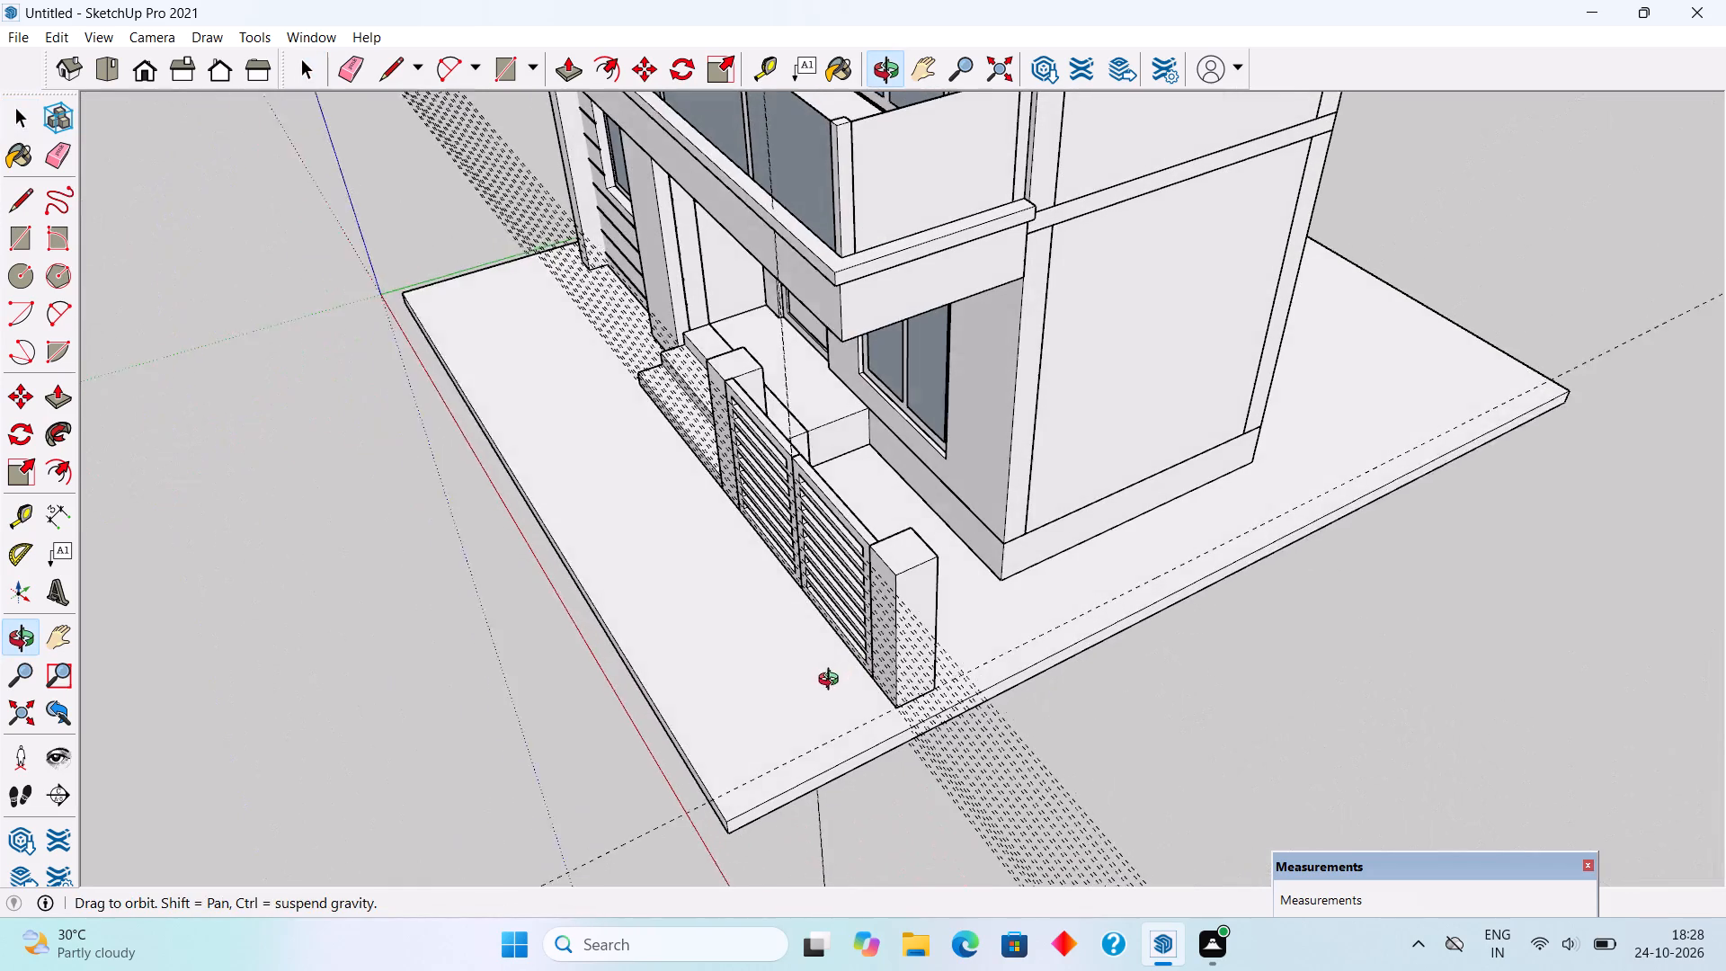
{"action": "middle_click_drag", "start_coordinate": [832, 681], "coordinate": [830, 683]}
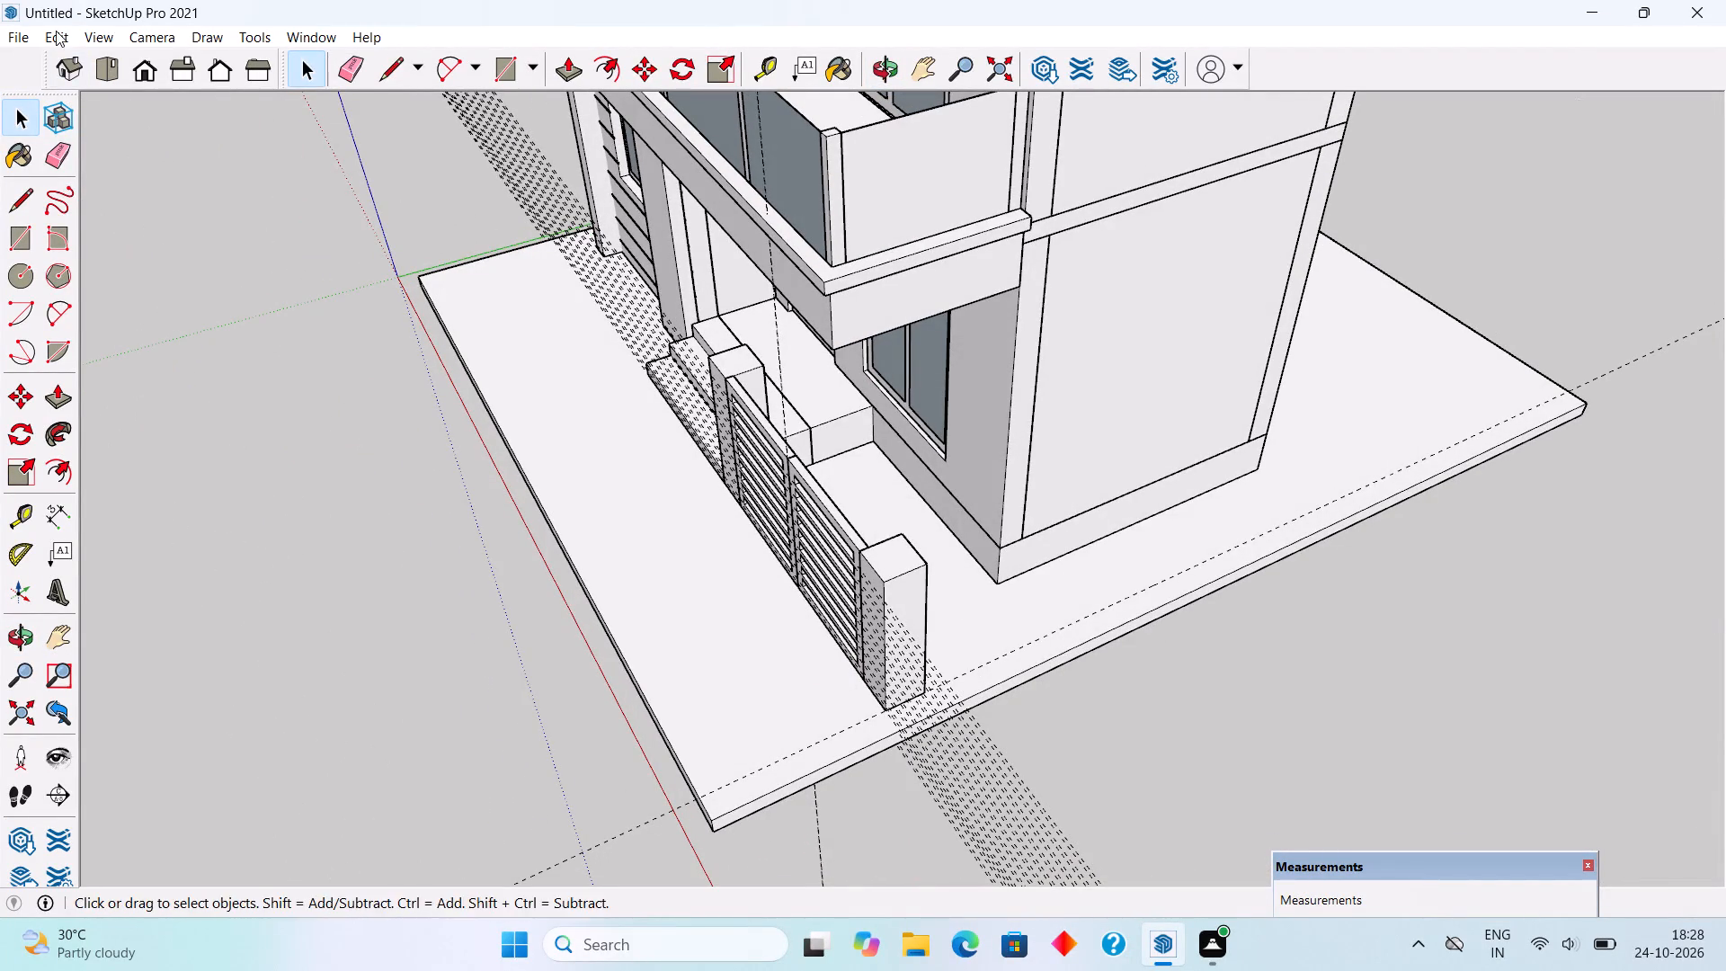
{"action": "left_click", "coordinate": [56, 31]}
{"action": "left_click", "coordinate": [154, 230]}
Open the ground slab group beneath the house for editing, at its edge alongside the plain side wall.
{"action": "middle_click_drag", "start_coordinate": [737, 432], "coordinate": [643, 529]}
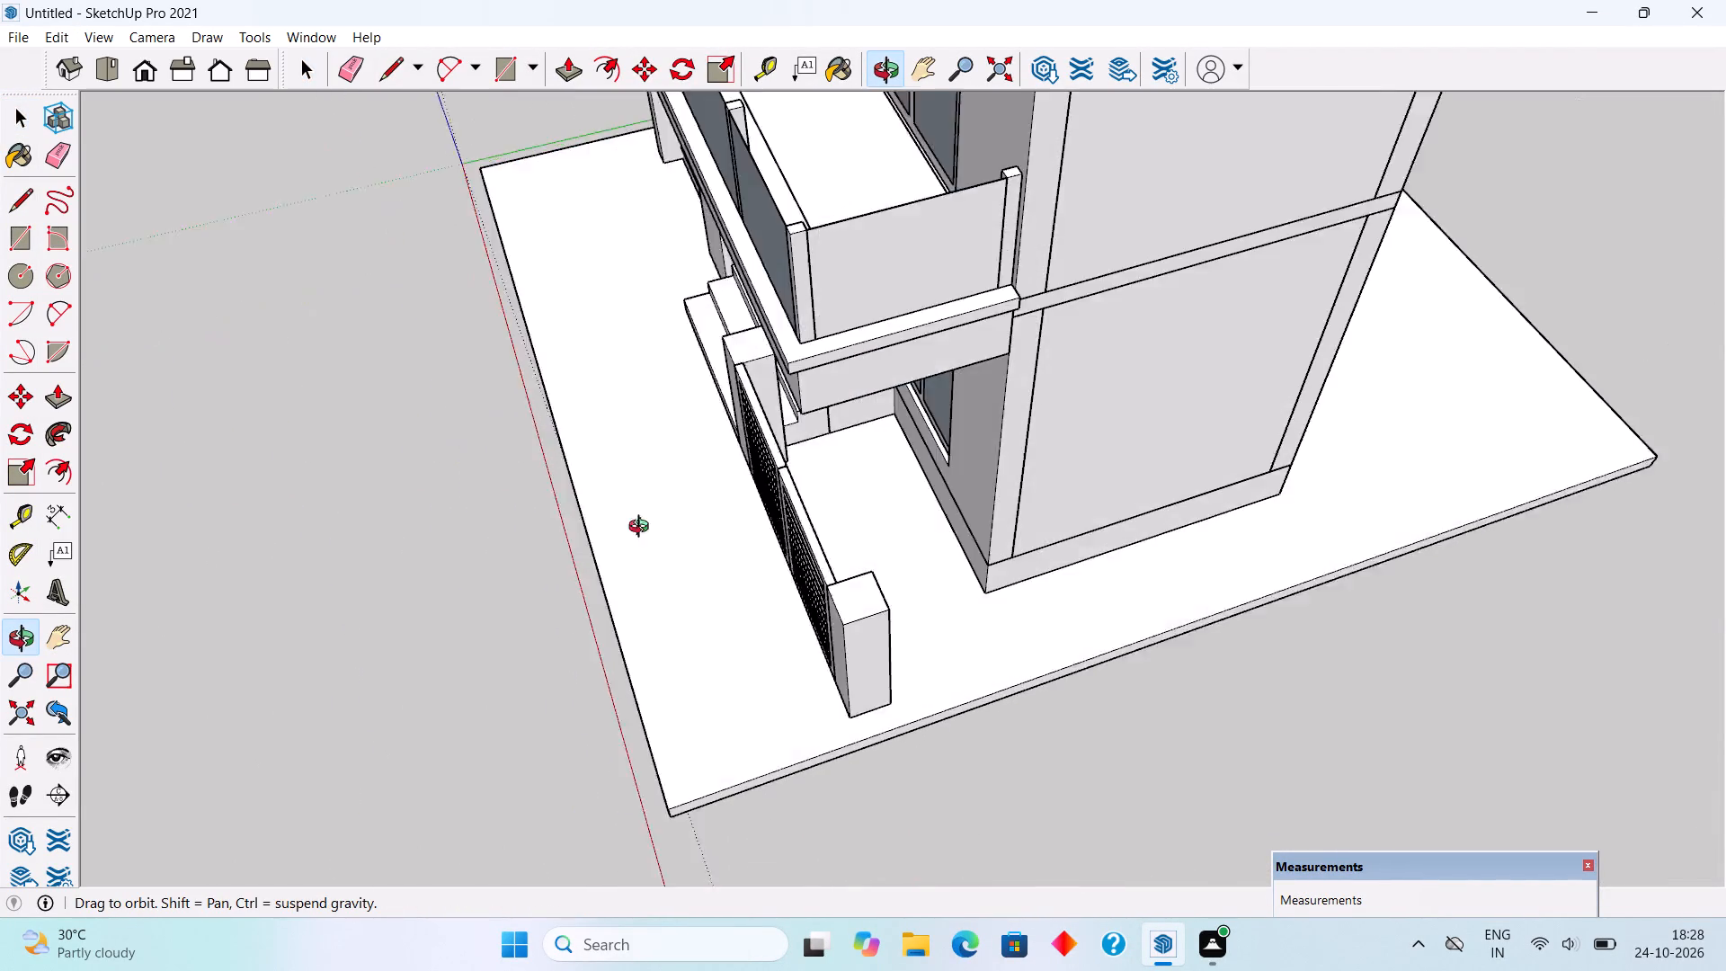
{"action": "middle_click_drag", "start_coordinate": [643, 529], "coordinate": [548, 551]}
{"action": "middle_click_drag", "start_coordinate": [1355, 450], "coordinate": [1330, 435]}
{"action": "middle_click_drag", "start_coordinate": [1327, 599], "coordinate": [740, 390]}
{"action": "scroll", "coordinate": [740, 390], "scroll_direction": "down", "scroll_amount": 11}
{"action": "triple_click", "coordinate": [1030, 661]}
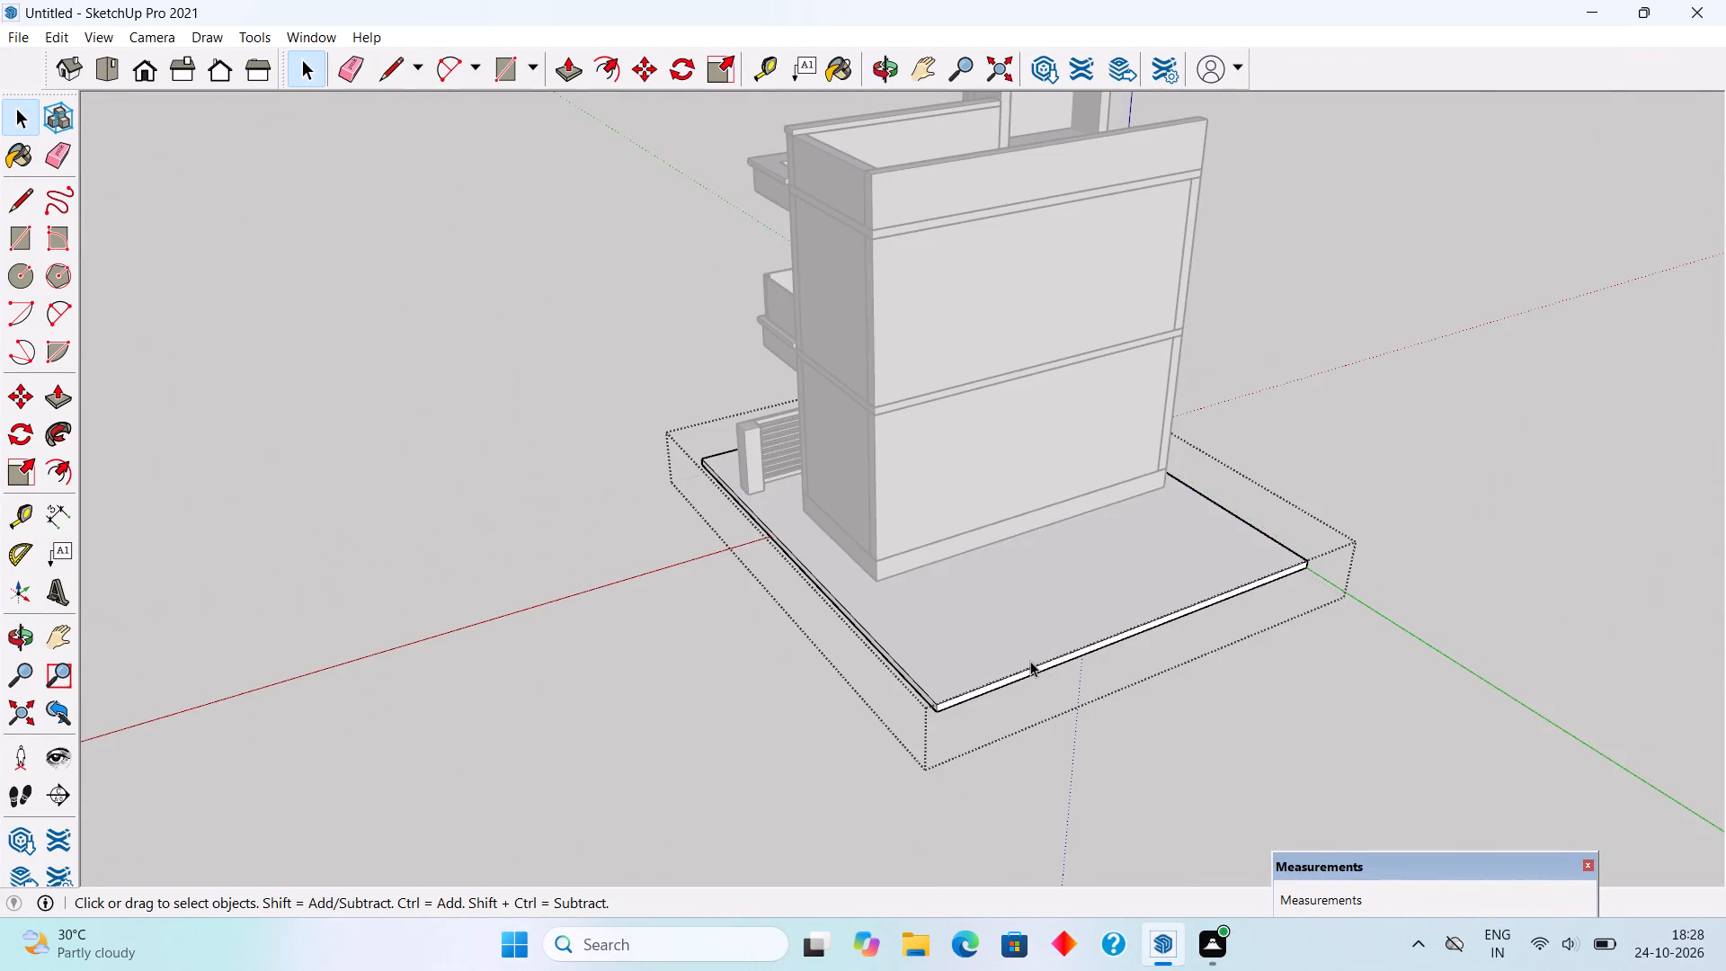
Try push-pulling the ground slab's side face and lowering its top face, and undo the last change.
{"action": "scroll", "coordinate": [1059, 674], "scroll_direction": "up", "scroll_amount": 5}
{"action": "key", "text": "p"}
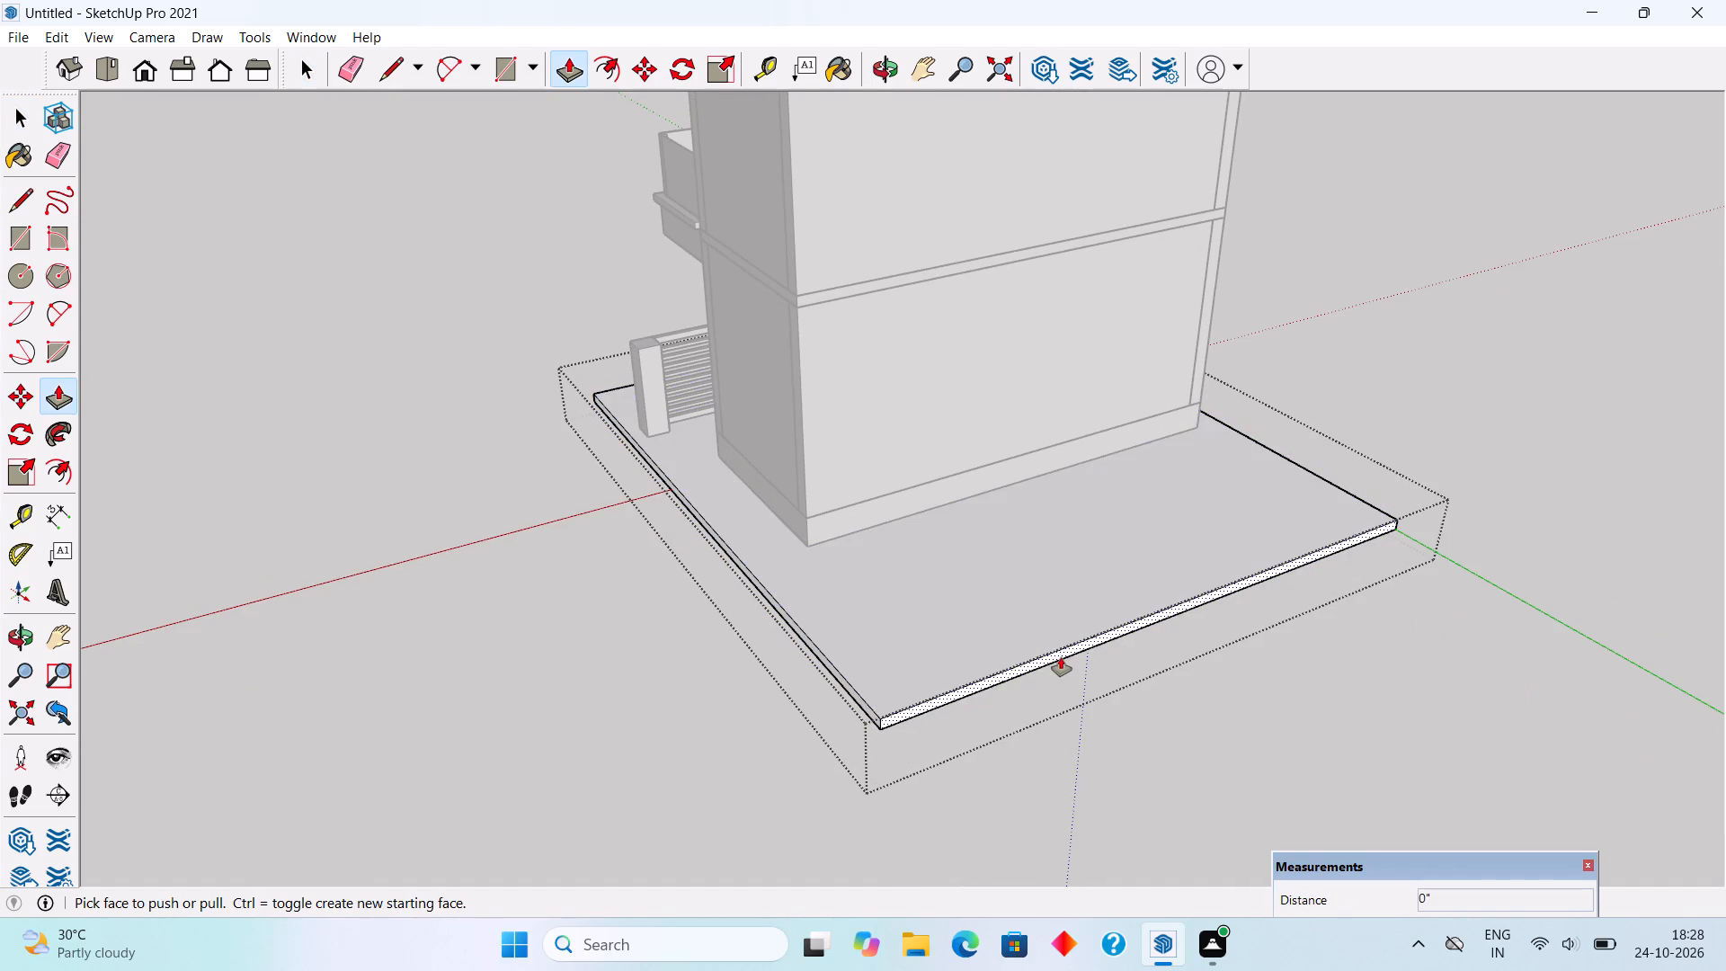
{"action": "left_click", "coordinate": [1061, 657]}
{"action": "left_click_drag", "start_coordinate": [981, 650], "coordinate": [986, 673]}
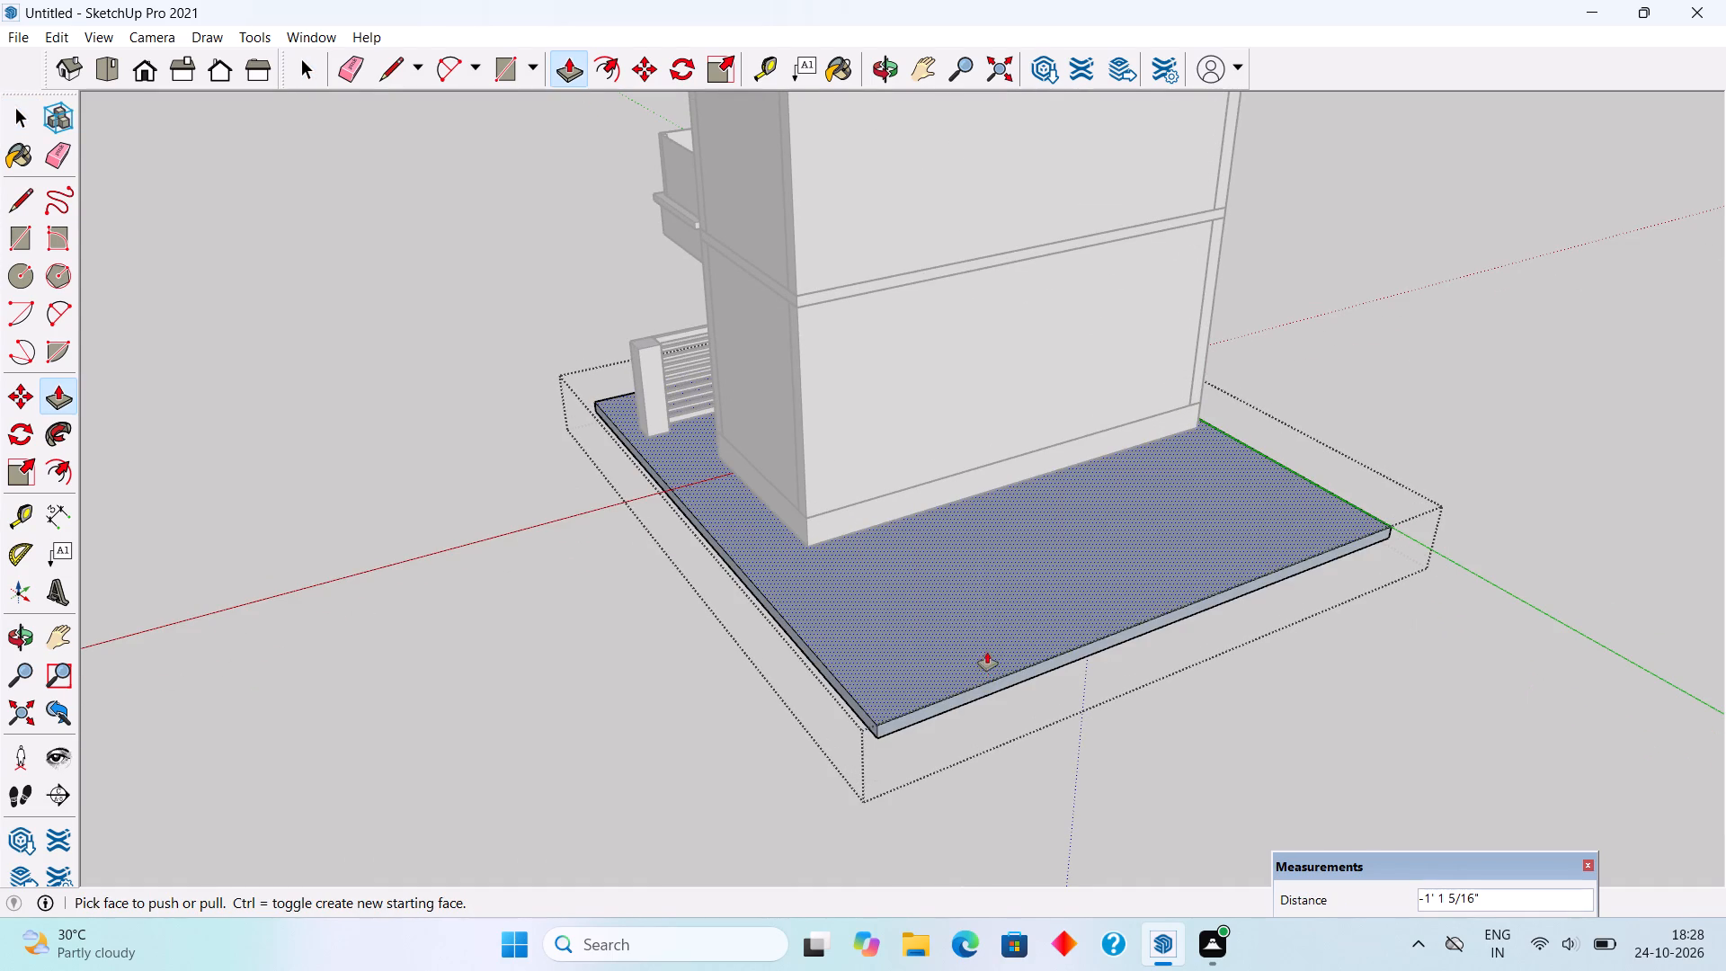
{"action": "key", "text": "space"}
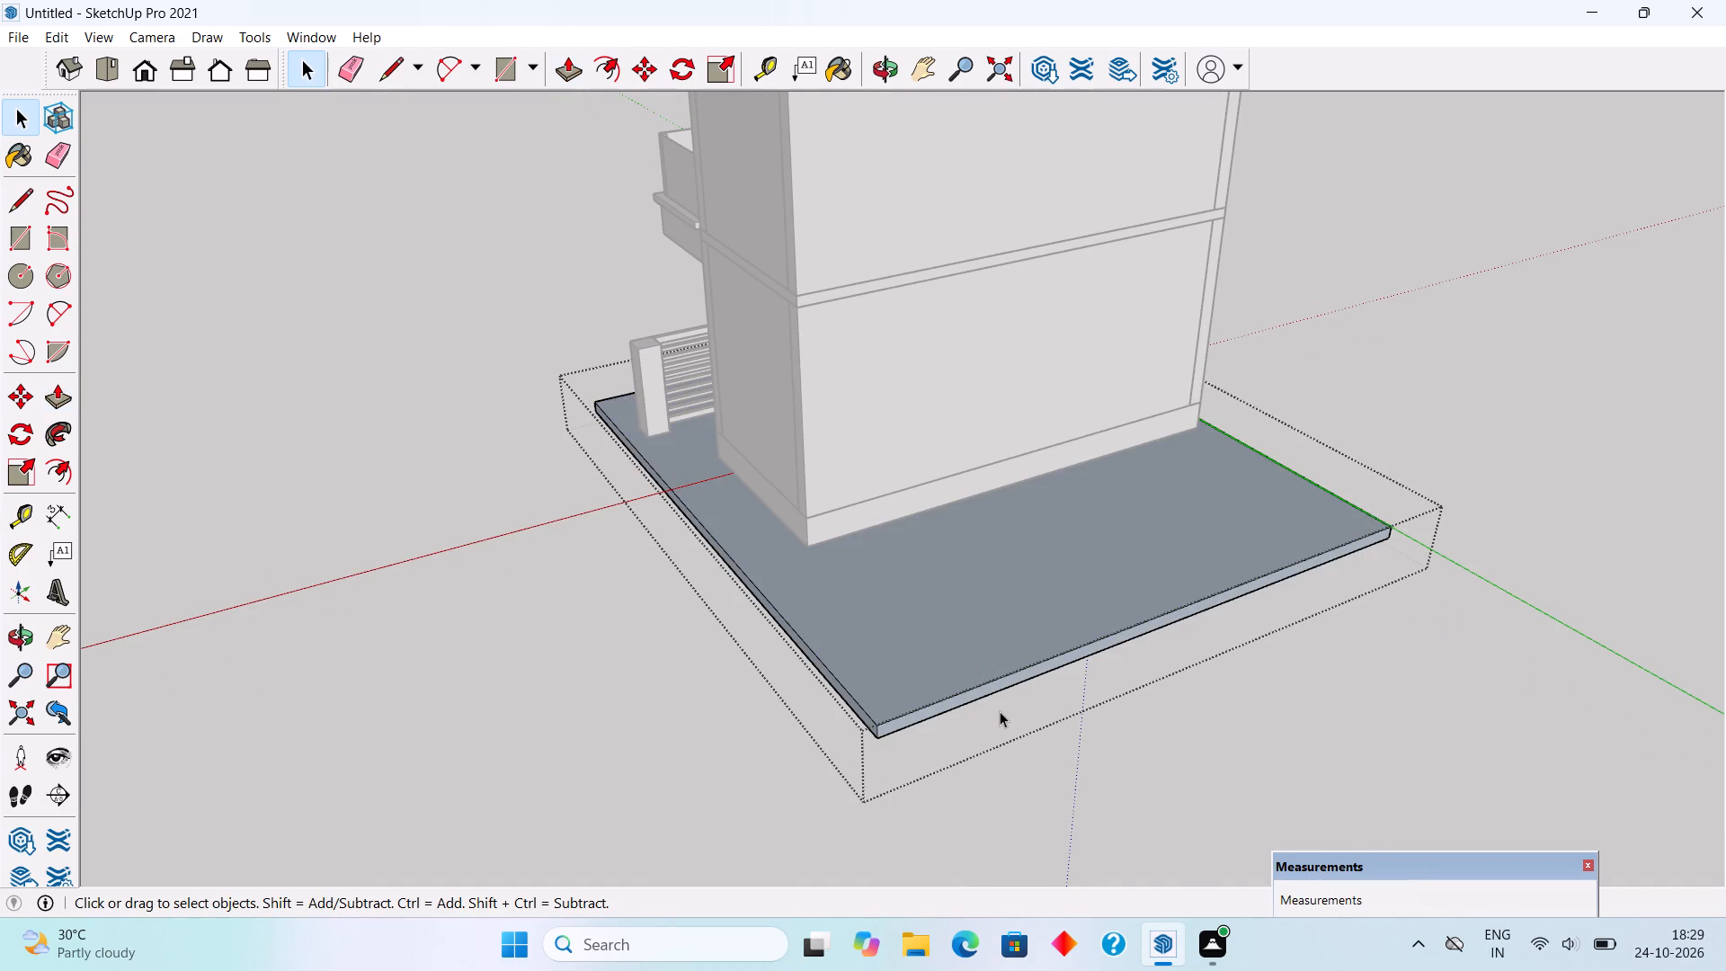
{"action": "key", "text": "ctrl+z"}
Push the ground slab's side face inward to leave a narrow strip beside the plain side wall, and close the group.
{"action": "key", "text": "p"}
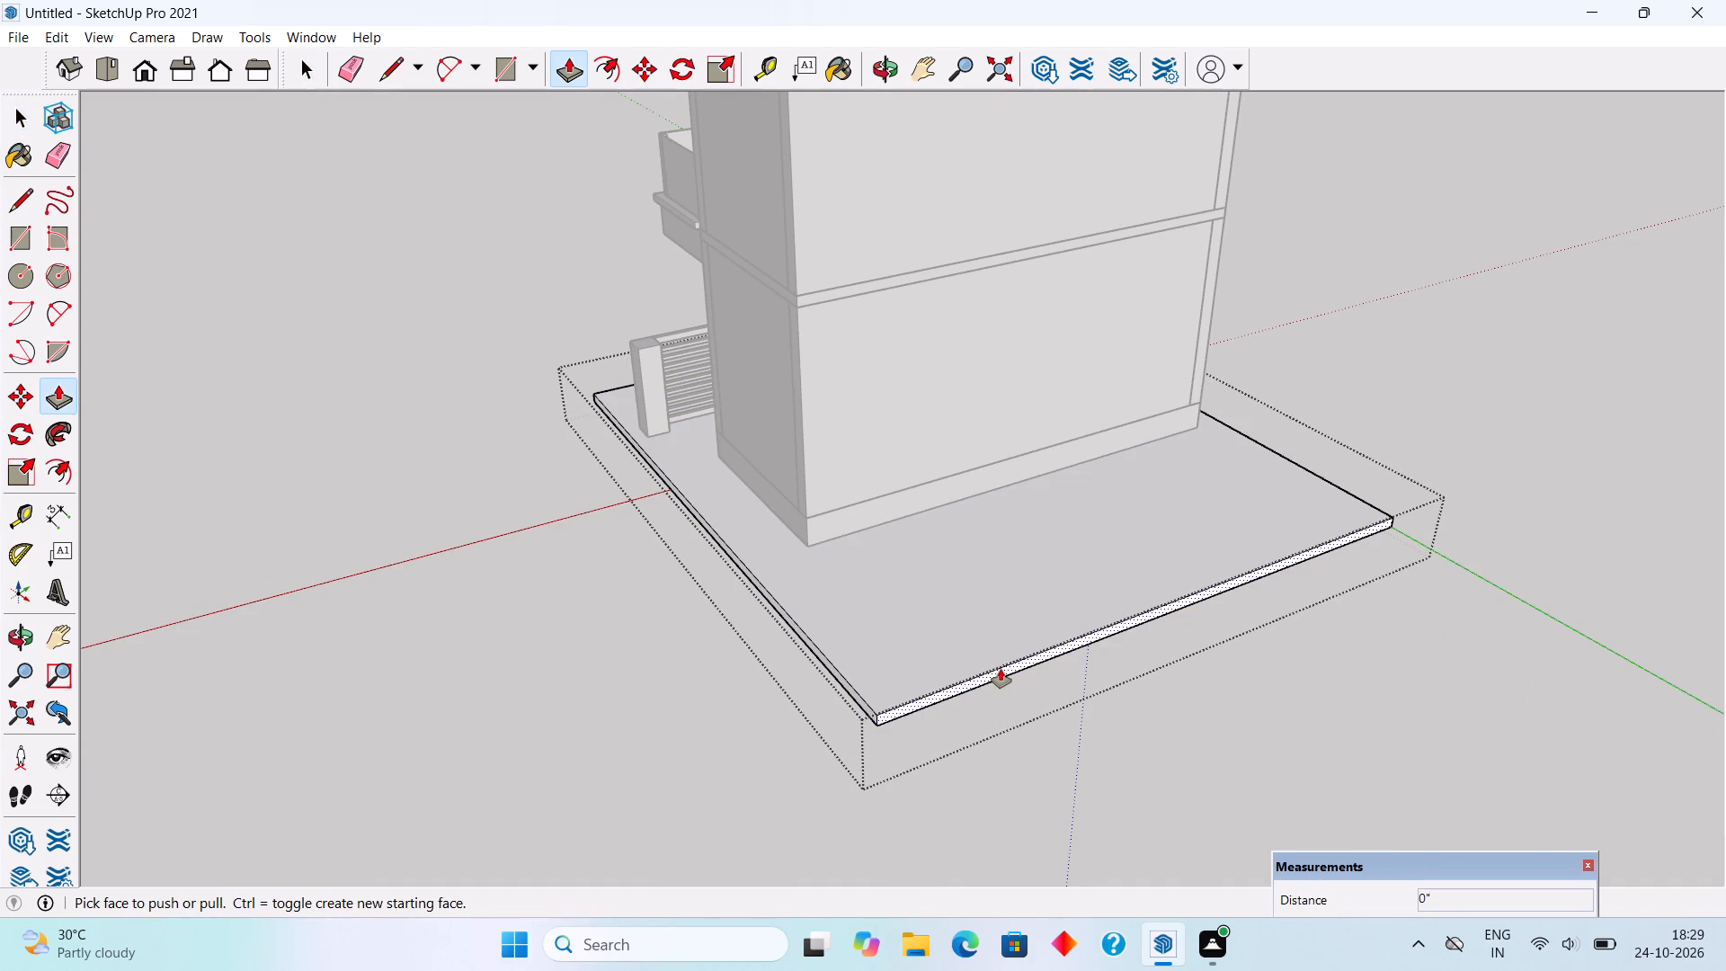
{"action": "left_click", "coordinate": [1001, 669]}
{"action": "left_click", "coordinate": [889, 520]}
{"action": "key", "text": "space"}
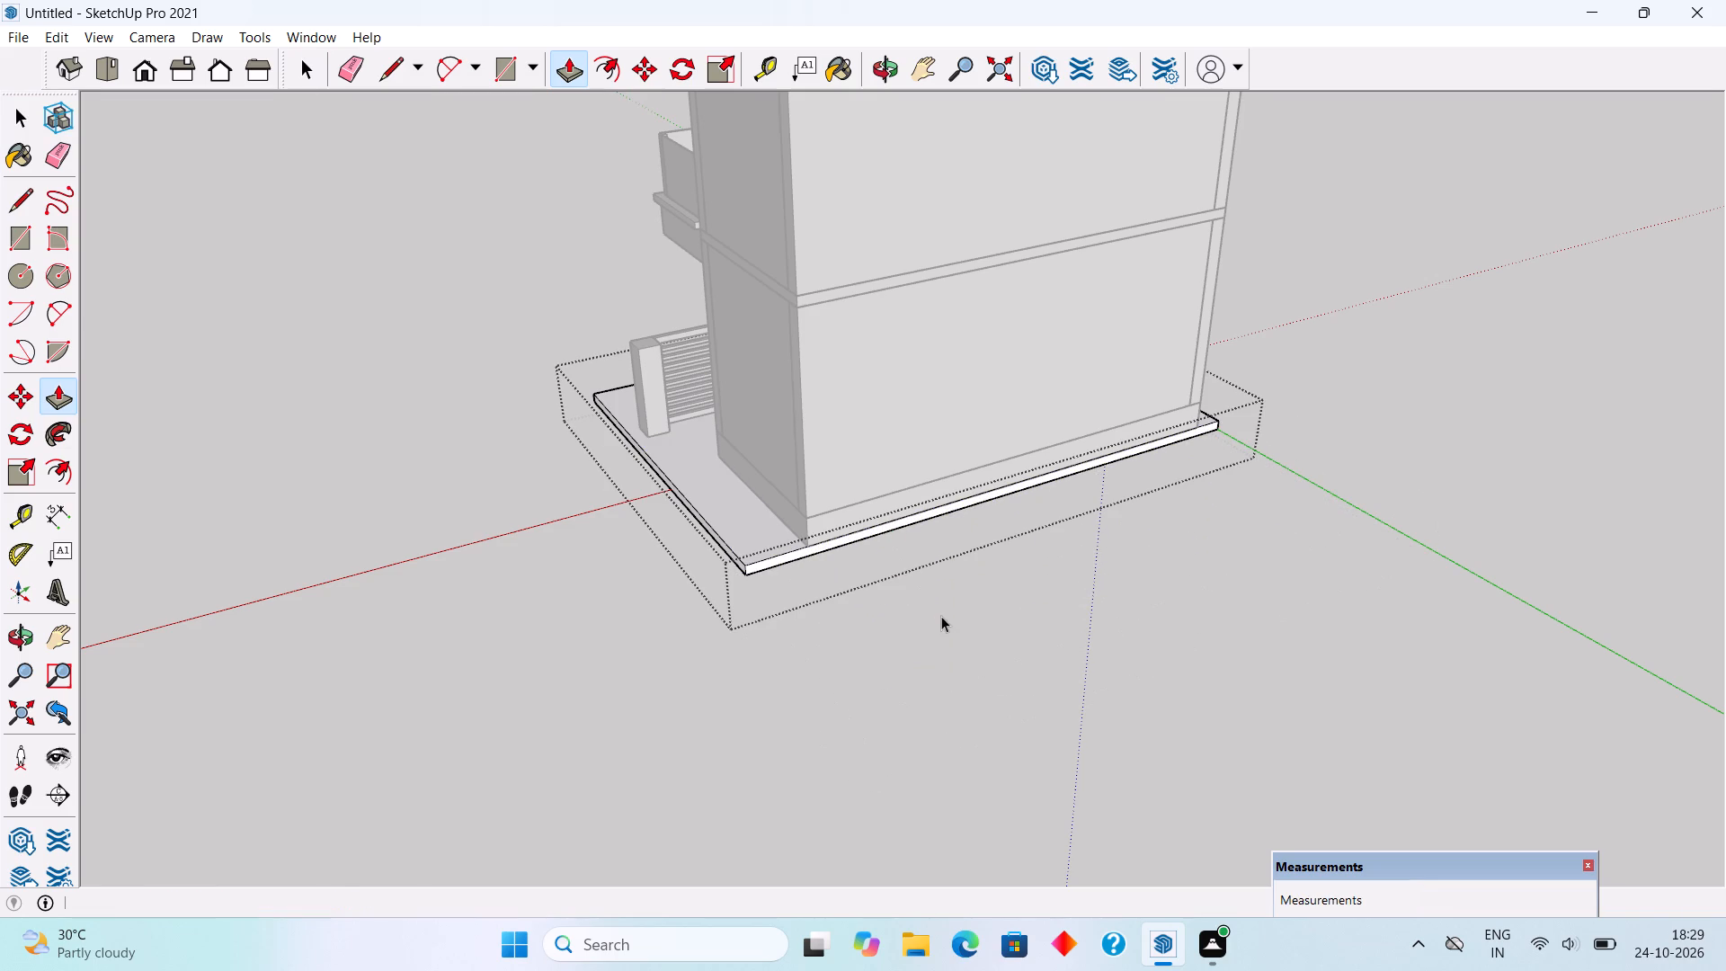
{"action": "left_click", "coordinate": [943, 619]}
Place a guide parallel to the shortened slab edge, passing through the base corner of the end post.
{"action": "middle_click_drag", "start_coordinate": [362, 441], "coordinate": [961, 659]}
{"action": "scroll", "coordinate": [897, 637], "scroll_direction": "up", "scroll_amount": 8}
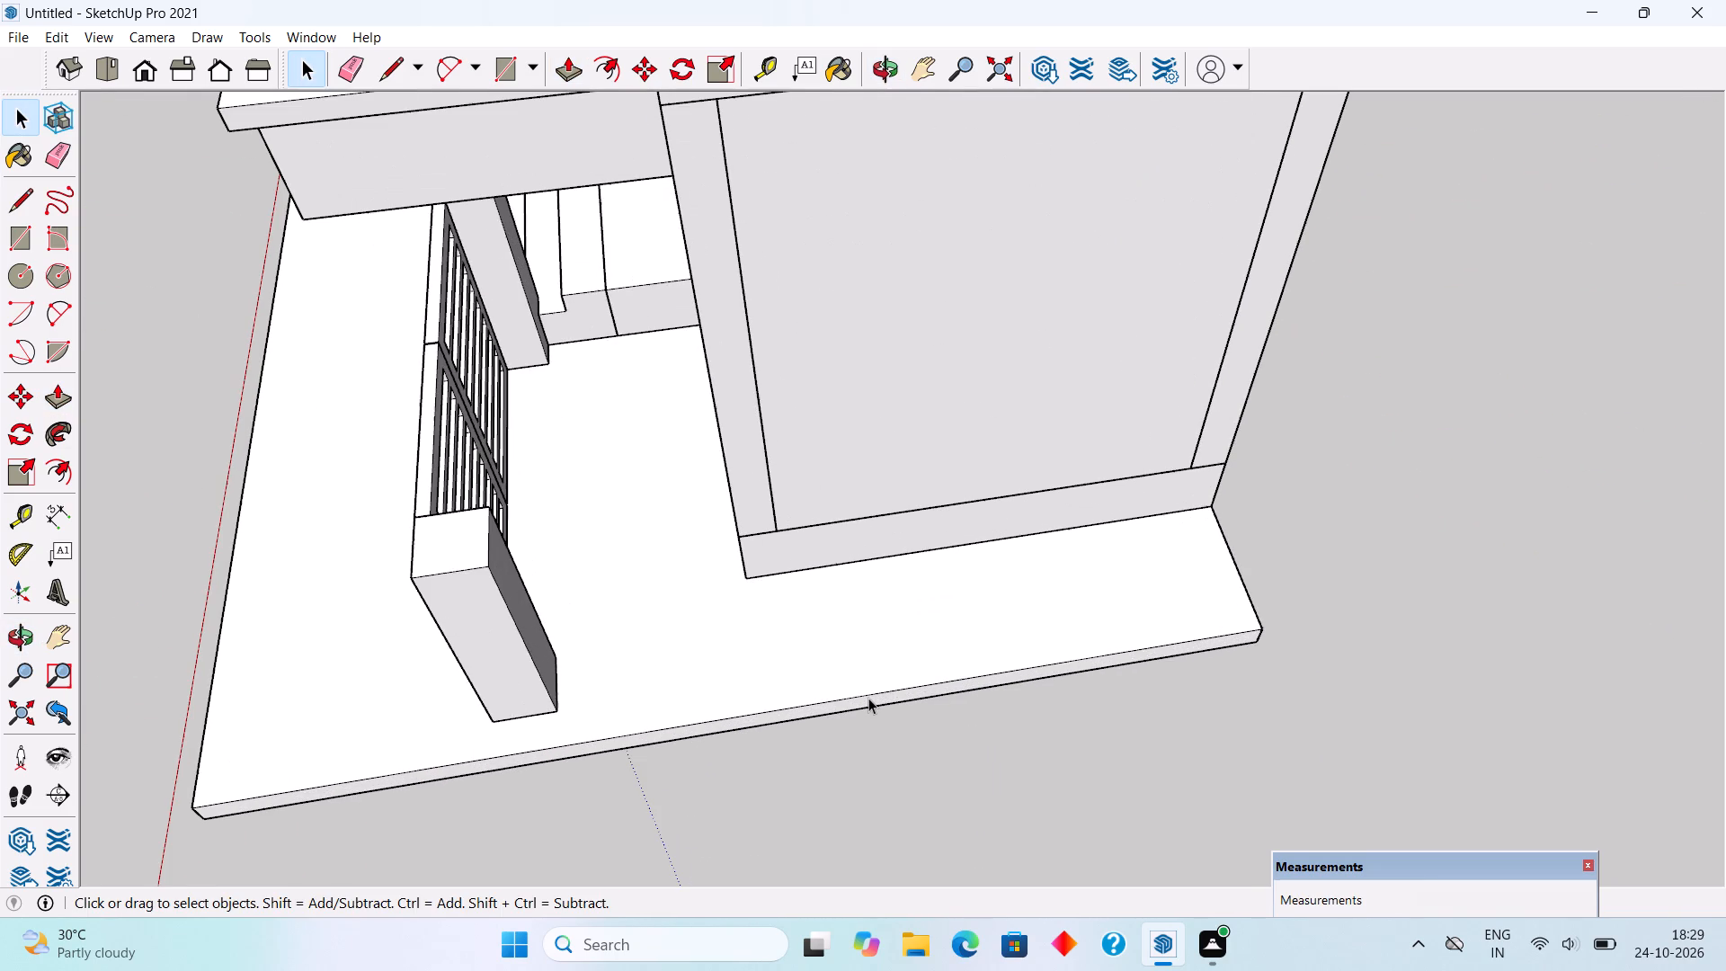
{"action": "key", "text": "t"}
{"action": "left_click", "coordinate": [842, 696]}
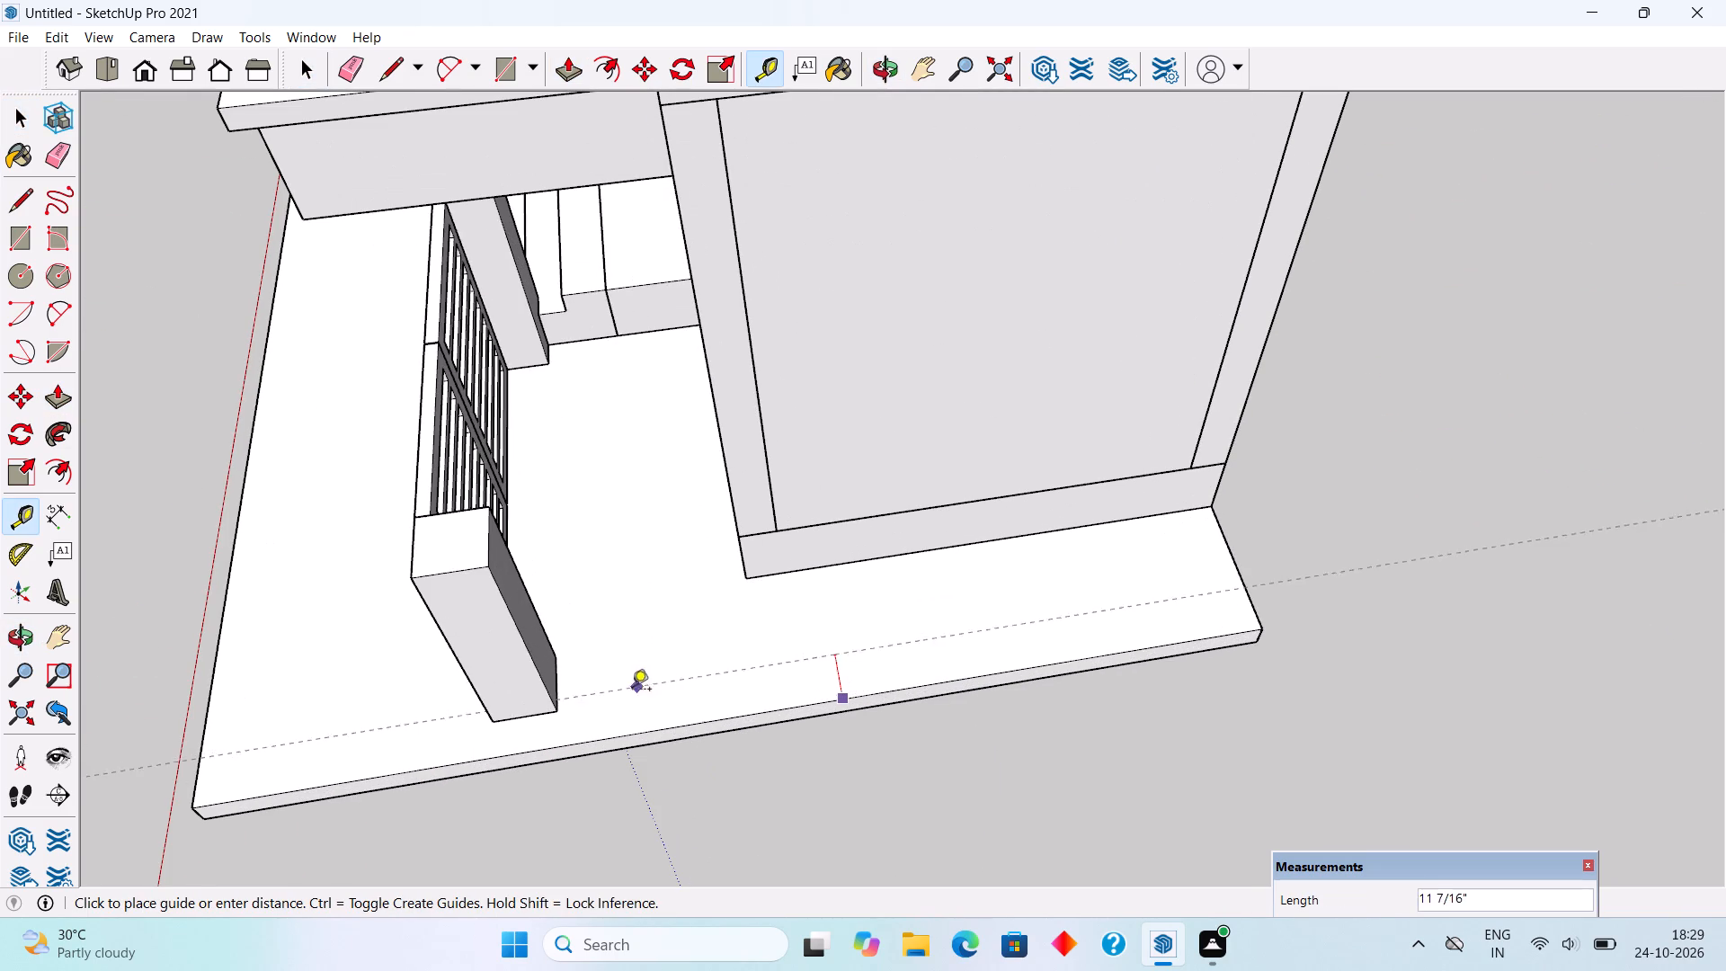
{"action": "left_click", "coordinate": [560, 709]}
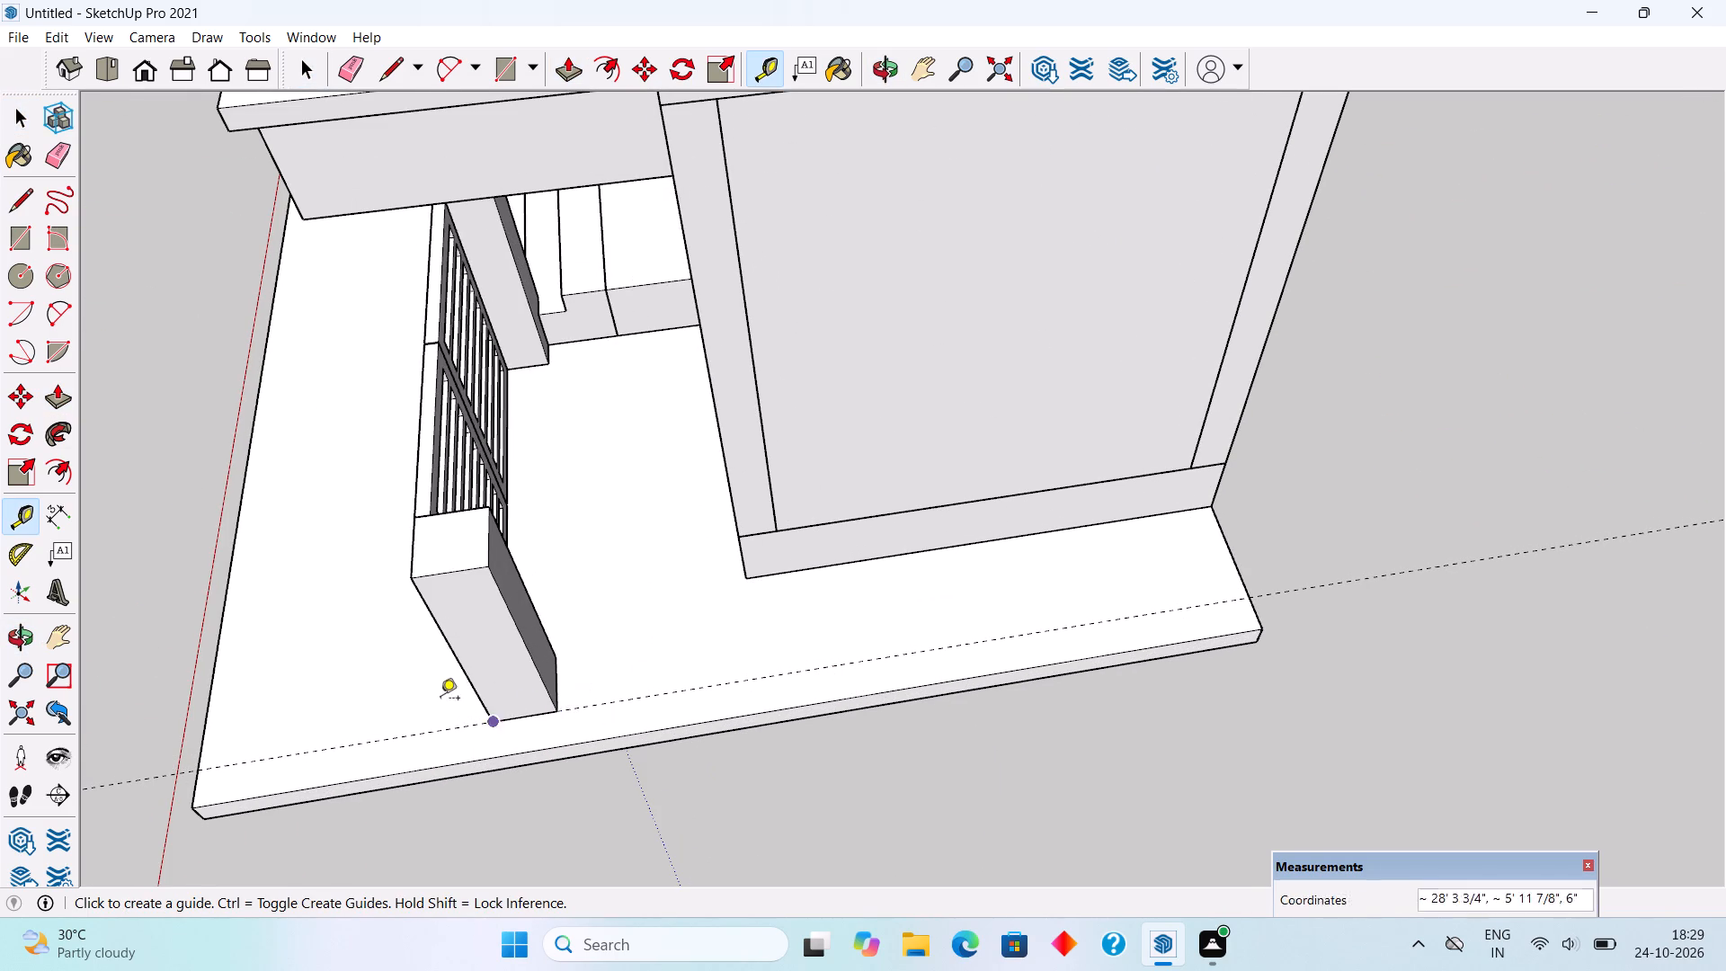
Draw a 6" wide rectangle along the slab's side strip from the end post's base corner, and pull it up 5' into a boundary wall.
{"action": "middle_click_drag", "start_coordinate": [464, 685], "coordinate": [672, 615]}
{"action": "double_click", "coordinate": [578, 815]}
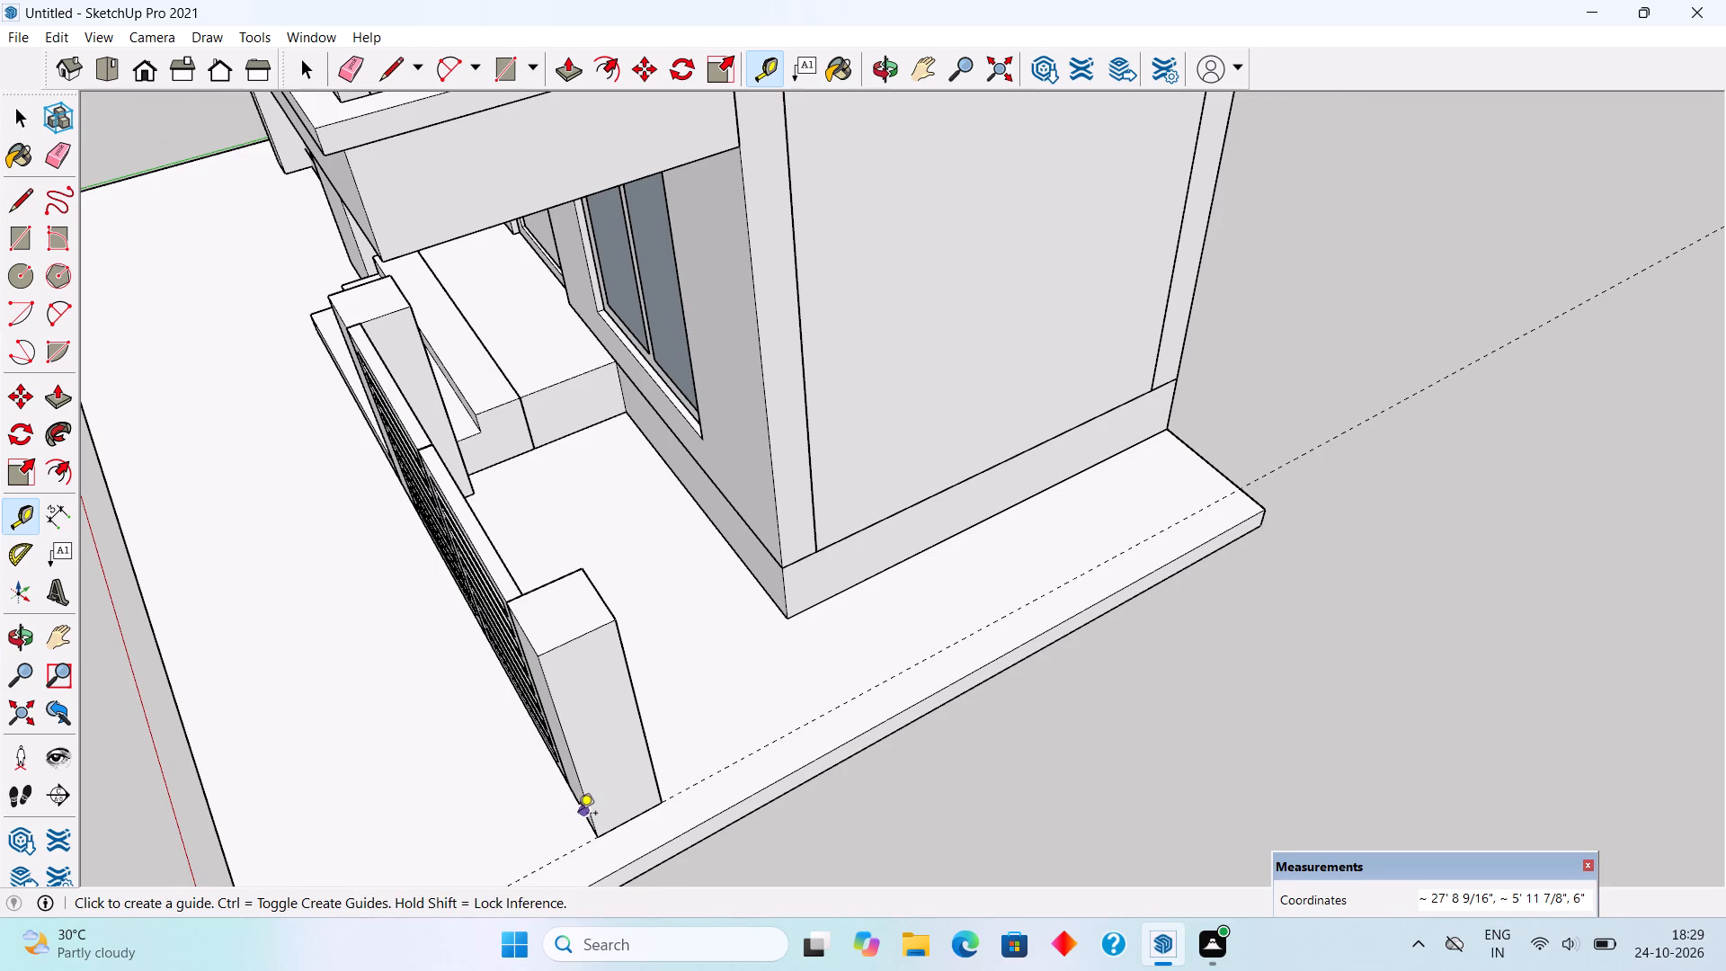
{"action": "key", "text": "space"}
{"action": "key", "text": "r"}
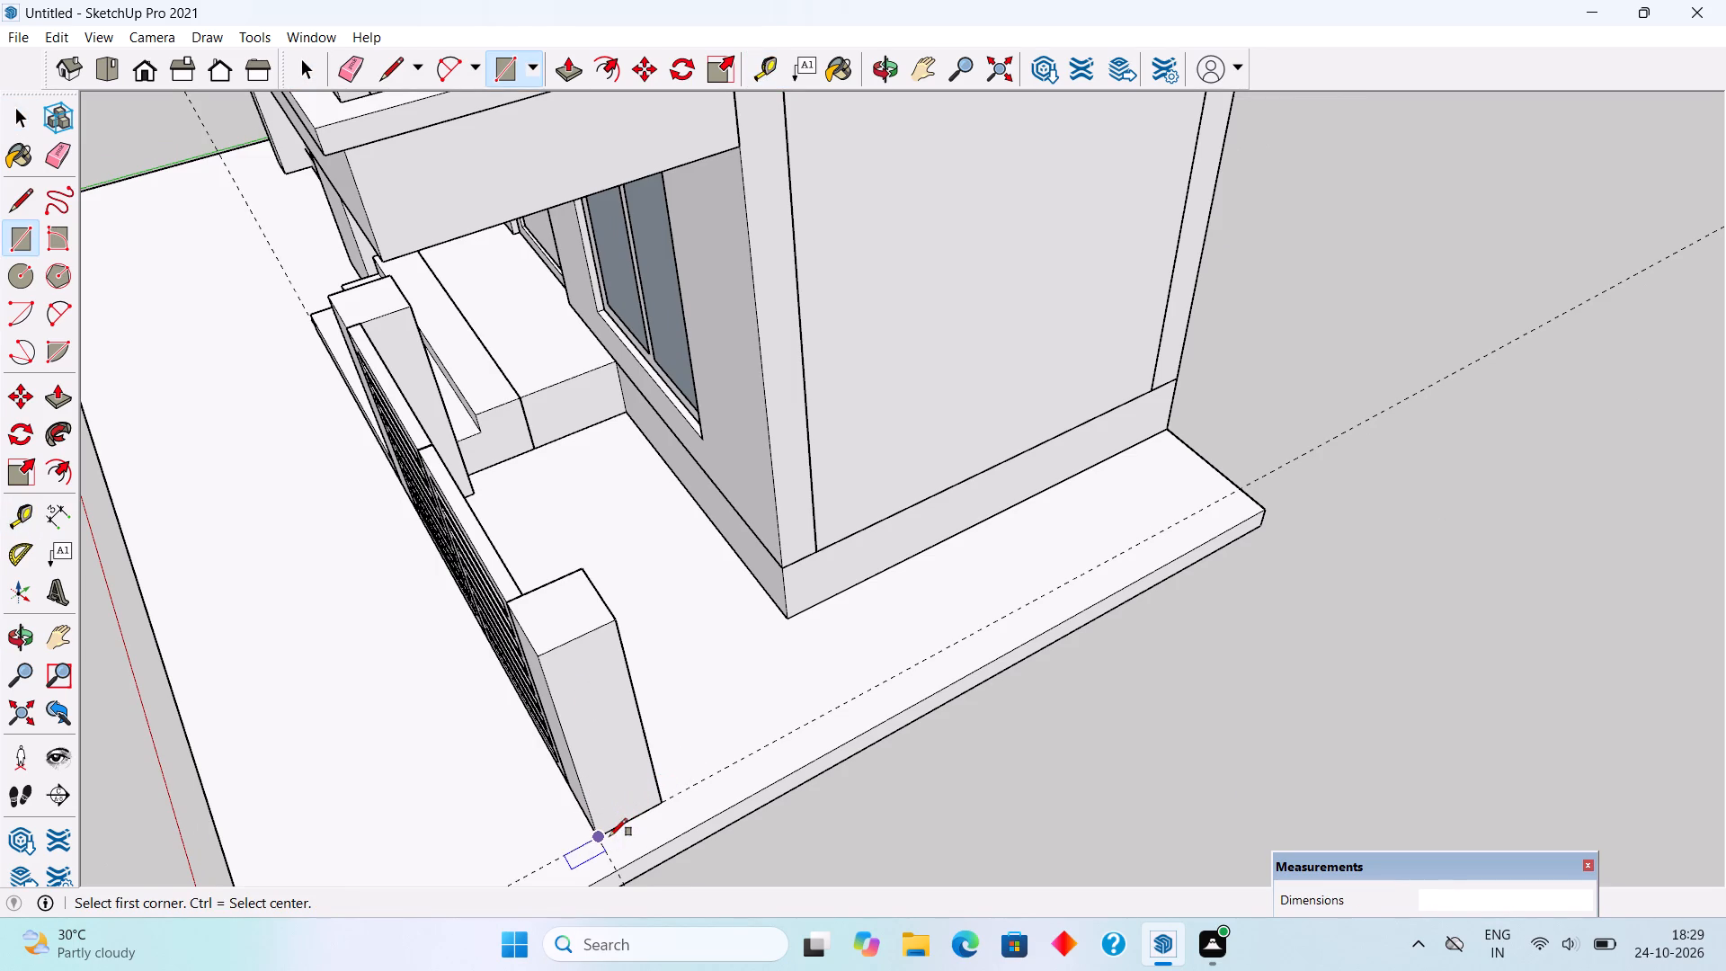
{"action": "left_click", "coordinate": [609, 836]}
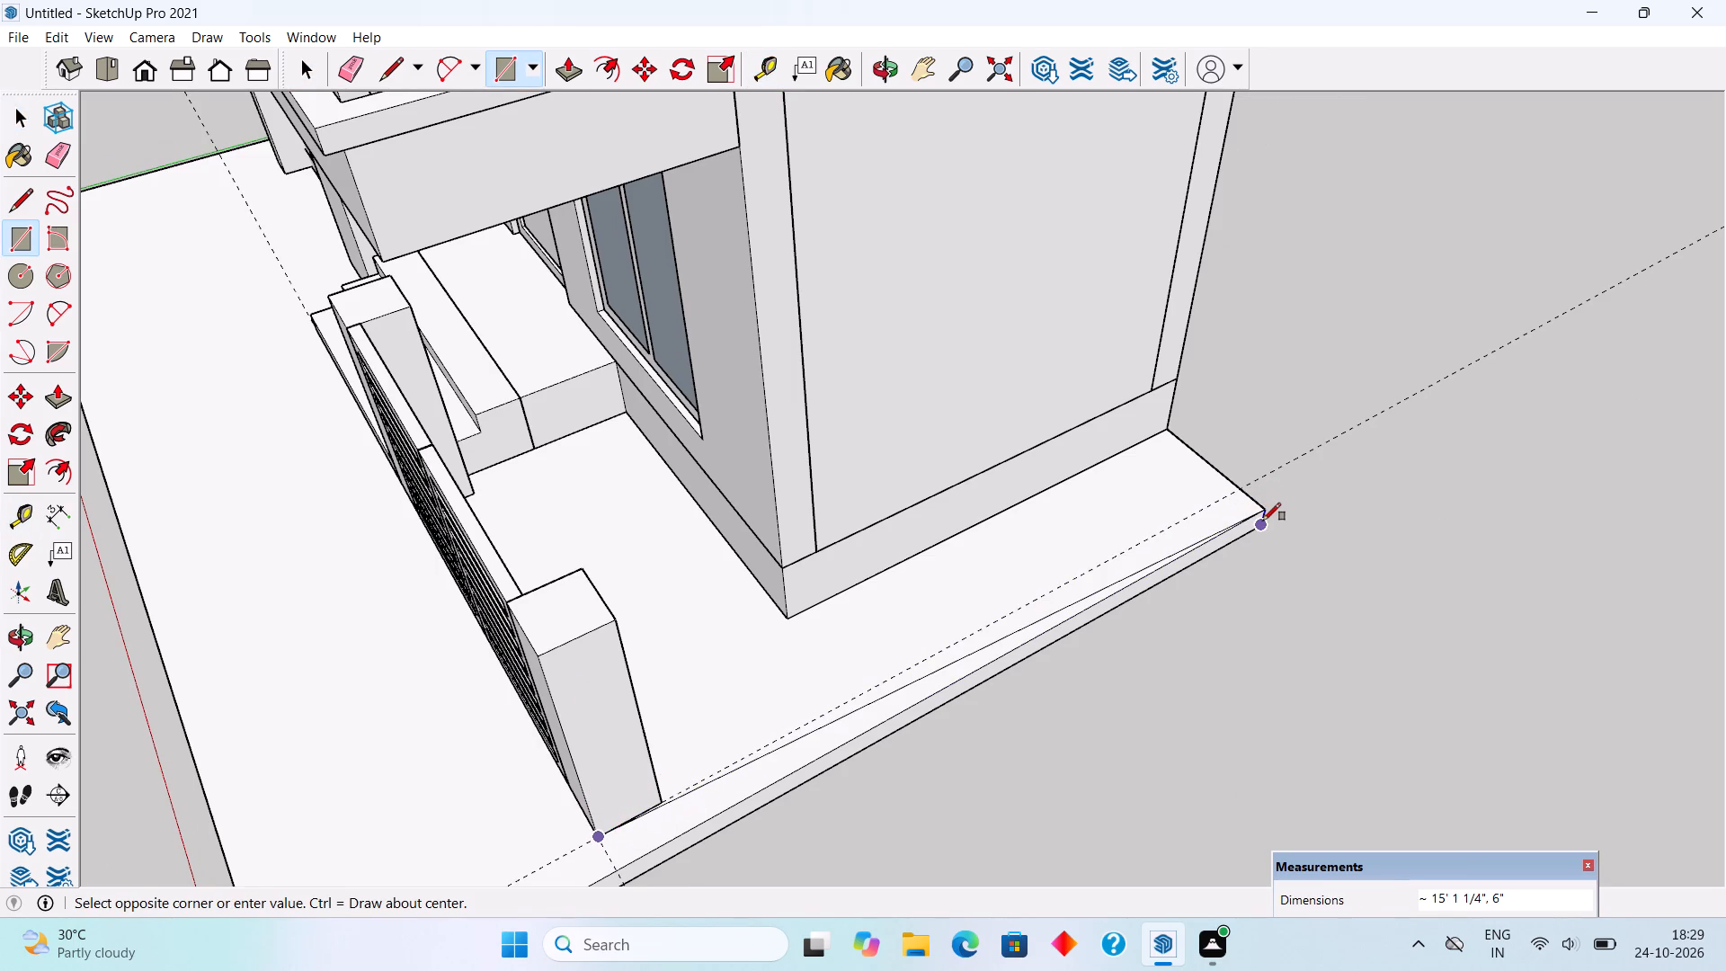
{"action": "left_click", "coordinate": [1263, 512]}
{"action": "key", "text": "p"}
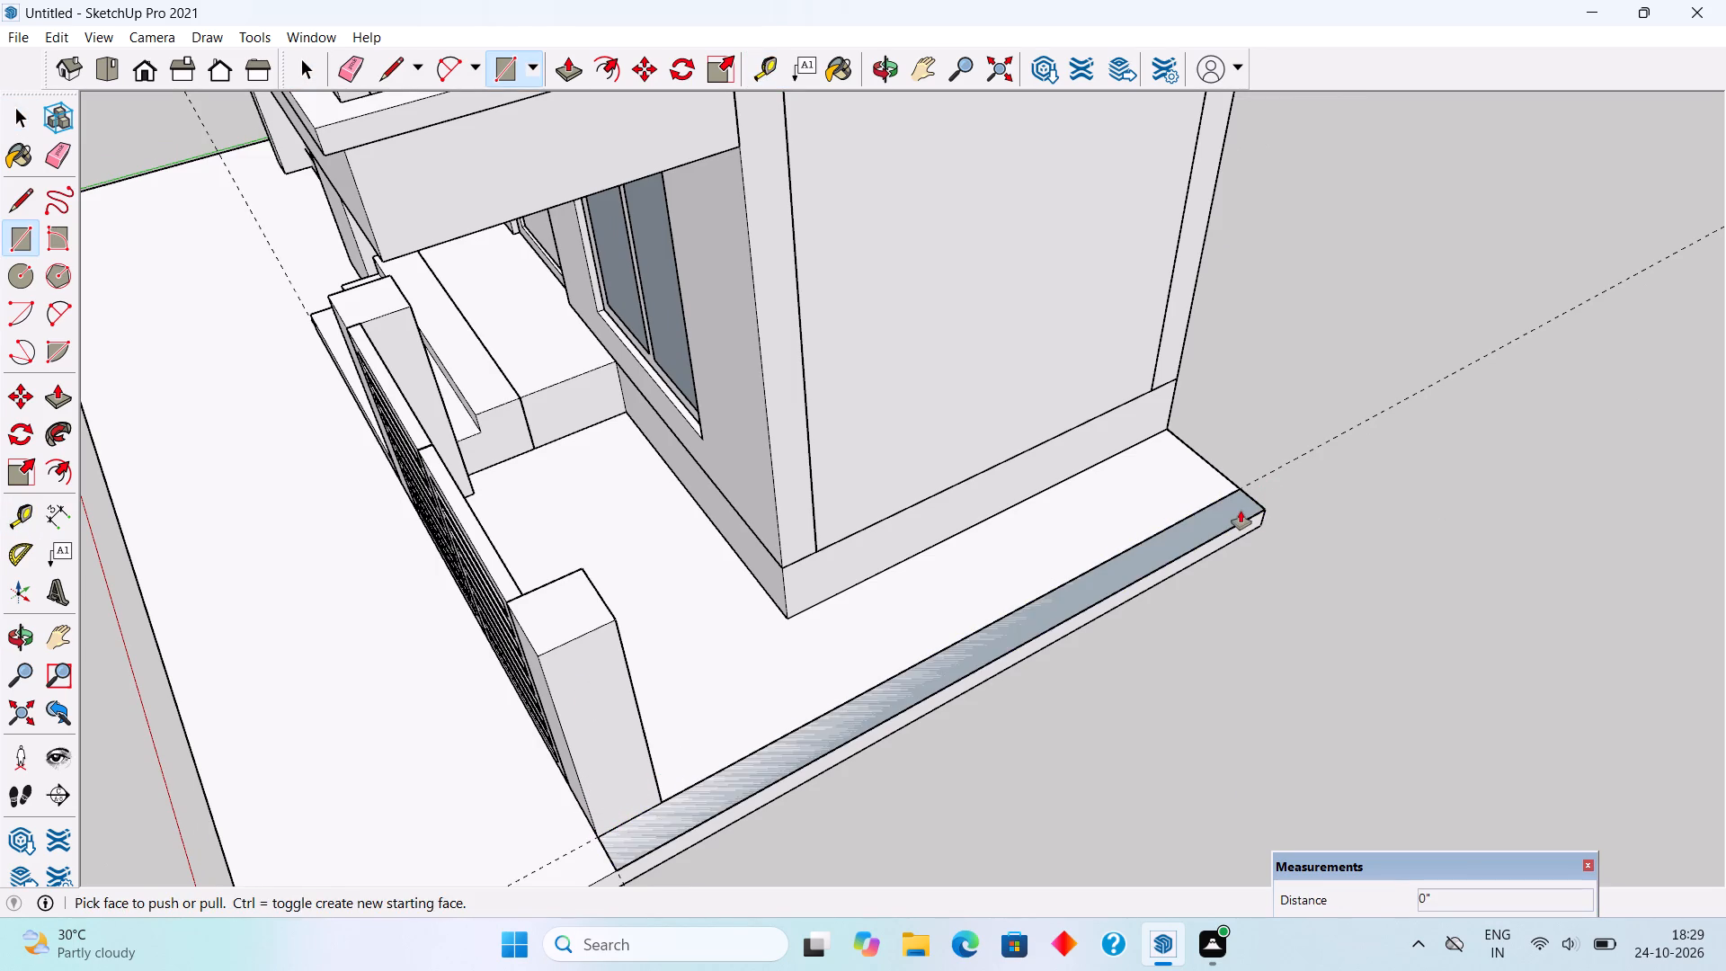
{"action": "left_click", "coordinate": [1241, 511]}
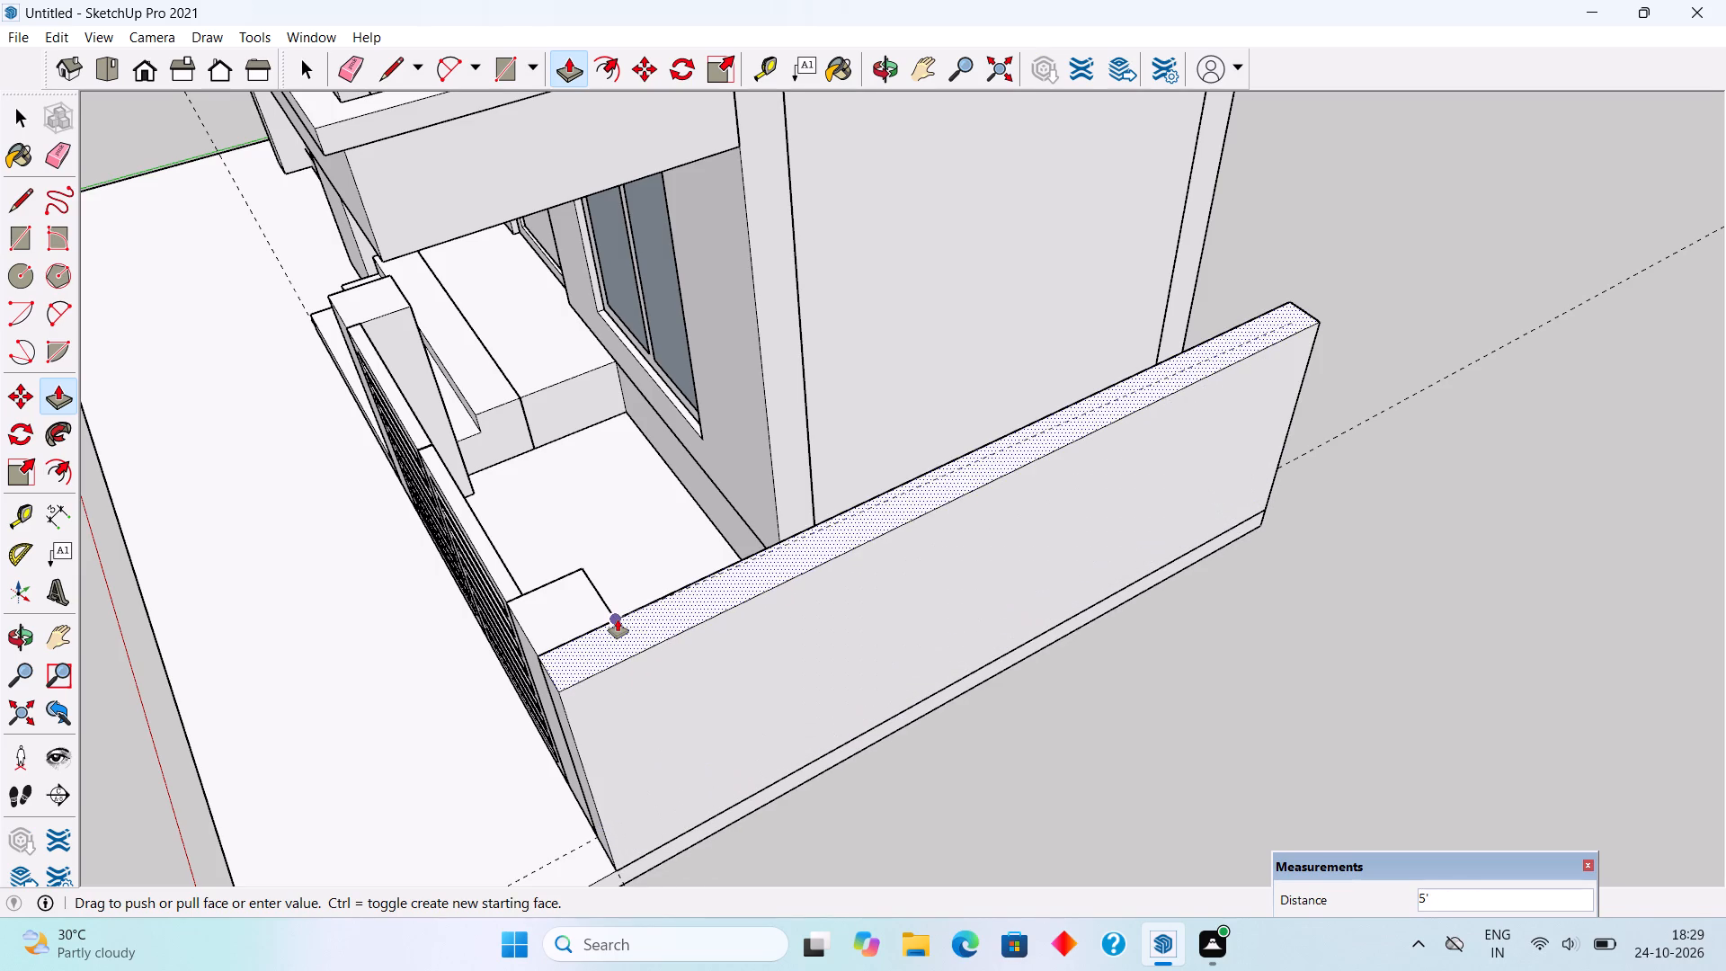
{"action": "left_click", "coordinate": [618, 619]}
Select the whole side boundary wall and make it a group.
{"action": "key", "text": "space"}
{"action": "triple_click", "coordinate": [703, 649]}
{"action": "right_click", "coordinate": [703, 649]}
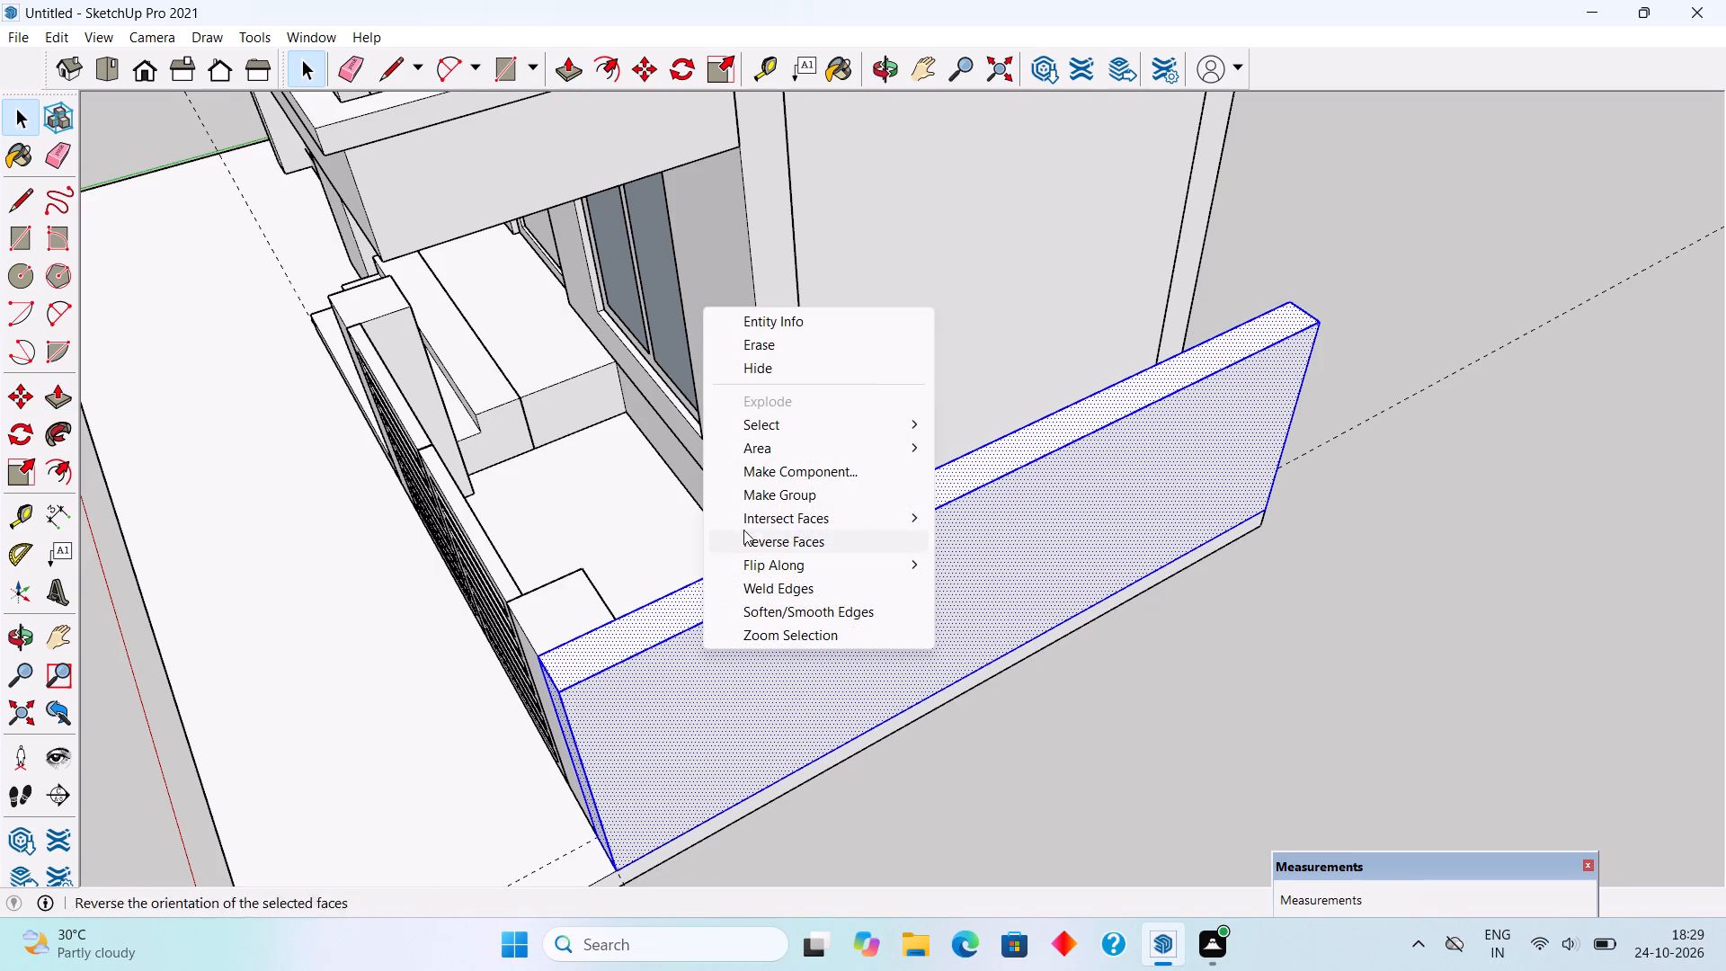
{"action": "left_click", "coordinate": [765, 496]}
{"action": "left_click", "coordinate": [1565, 595]}
Place a guide 9" in from the slab's rear edge, in the gap between the side boundary wall and the house.
{"action": "middle_click_drag", "start_coordinate": [1401, 517], "coordinate": [1363, 517]}
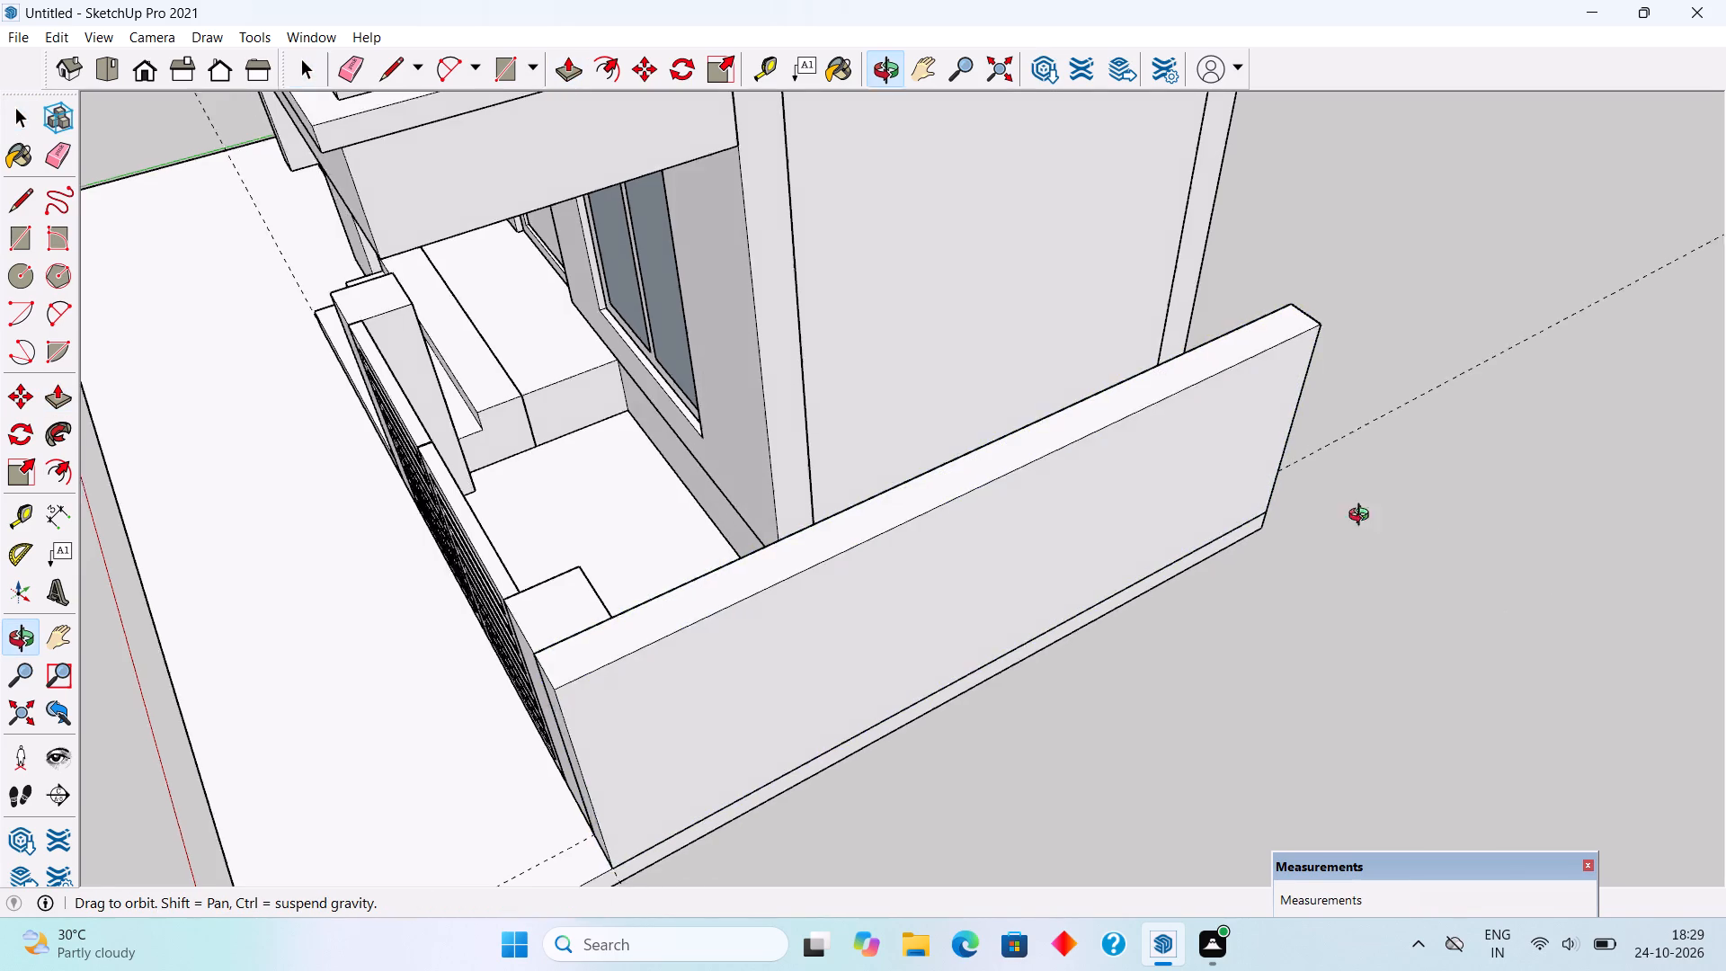
{"action": "middle_click_drag", "start_coordinate": [1363, 517], "coordinate": [361, 578]}
{"action": "scroll", "coordinate": [823, 863], "scroll_direction": "up", "scroll_amount": 7}
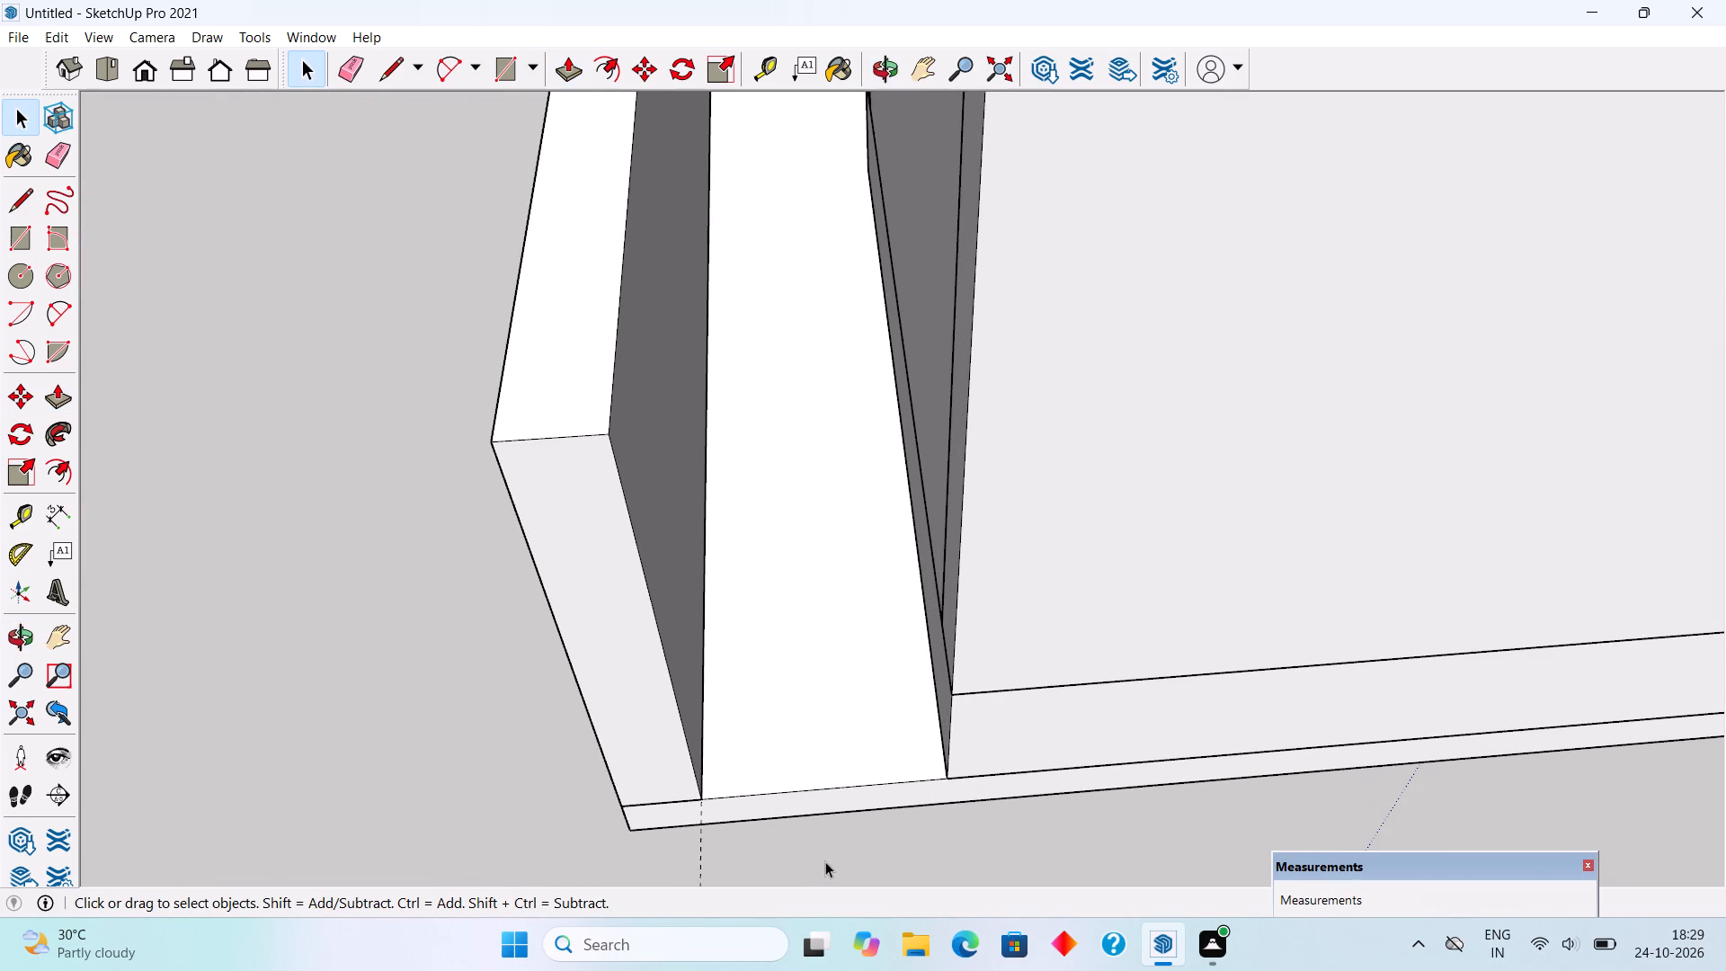
{"action": "key", "text": "t"}
{"action": "left_click", "coordinate": [841, 784]}
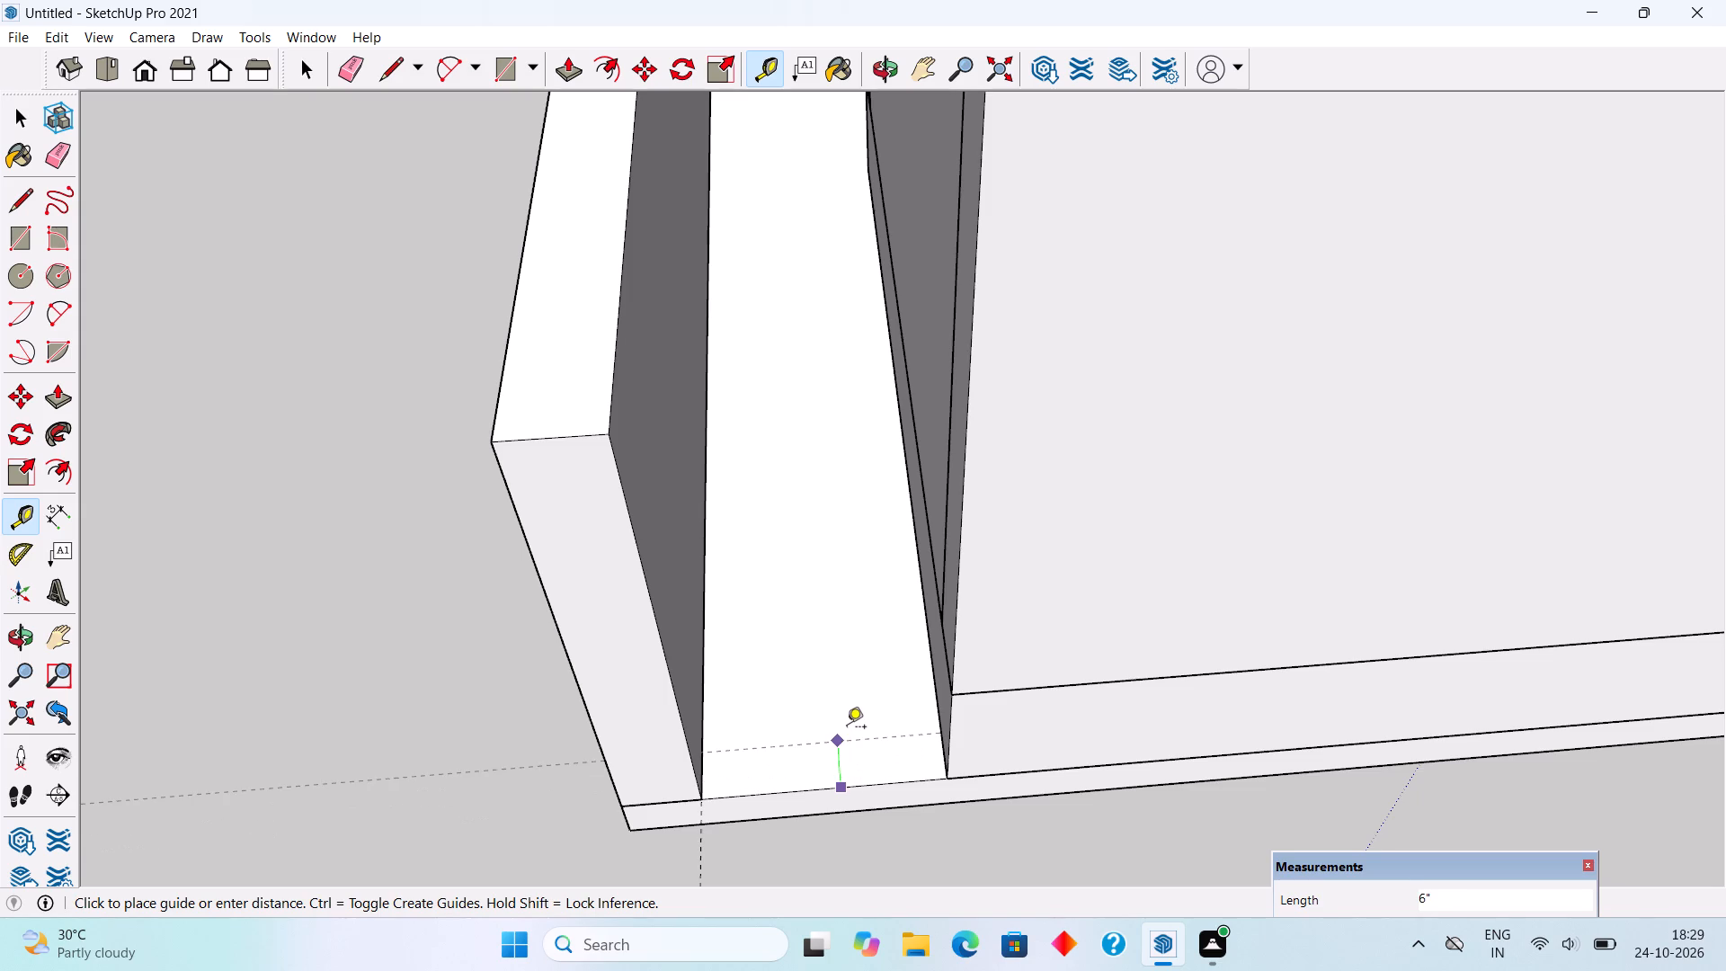
{"action": "key", "text": "9"}
{"action": "key", "text": "shift+quotedbl"}
{"action": "key", "text": "Return"}
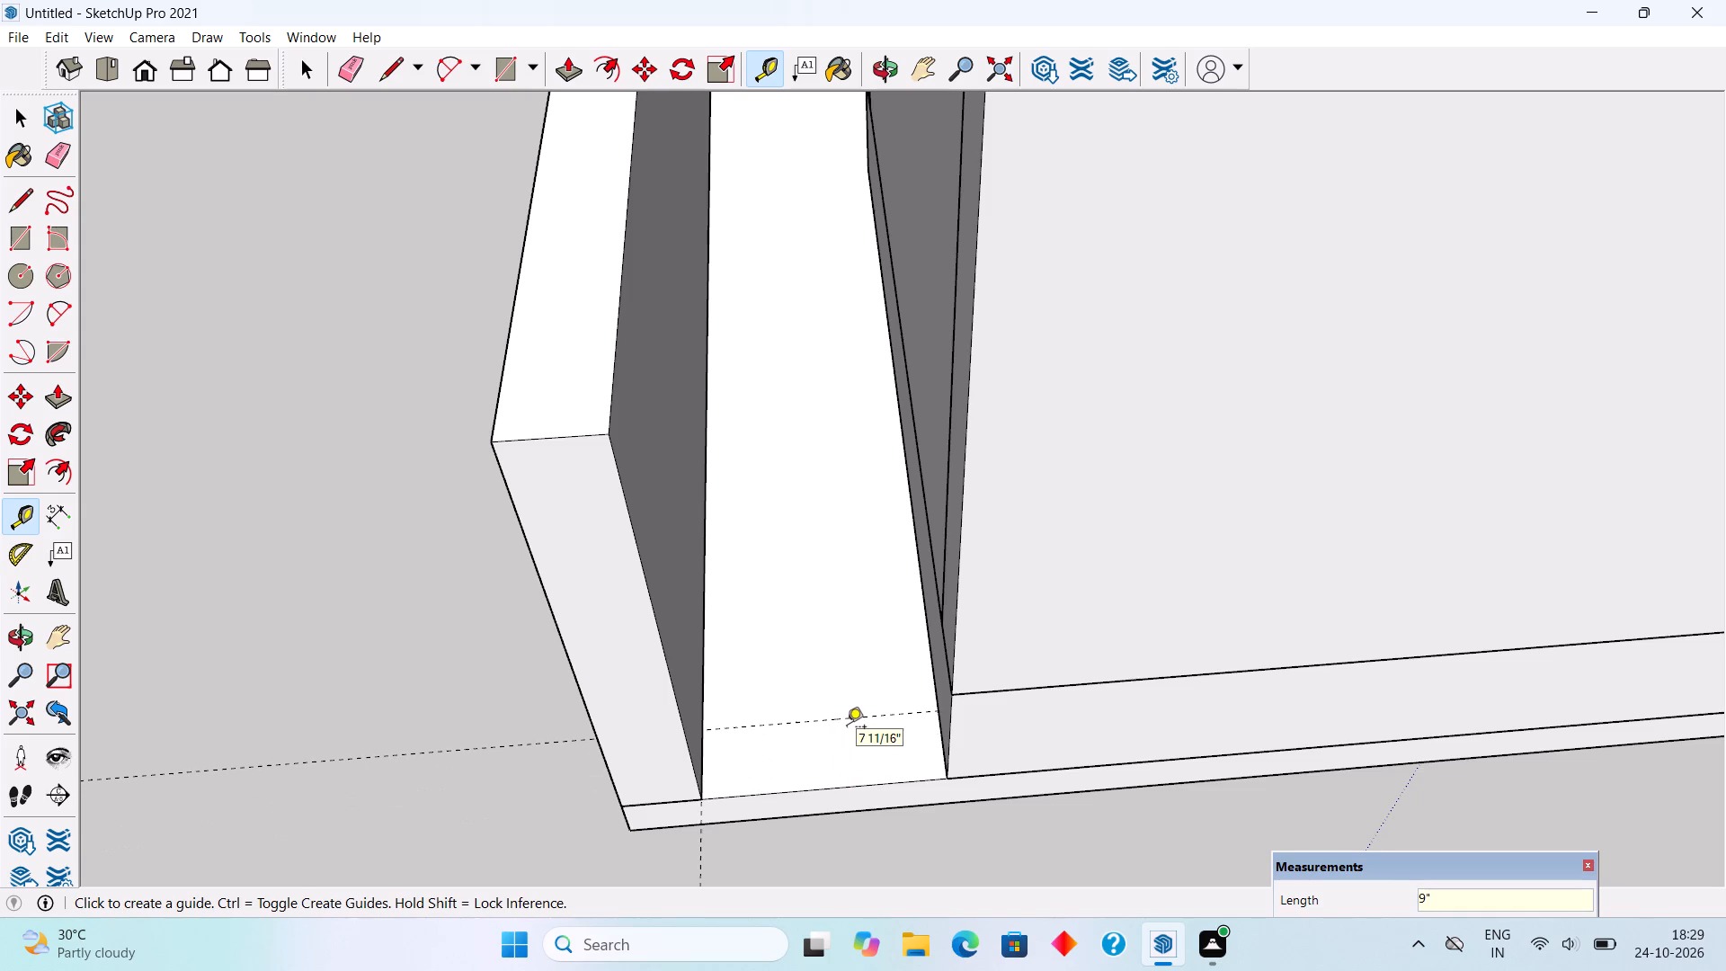
Draw a rectangle about 2' 4" by 9" across the rear gap and pull it up level with the side boundary wall's top.
{"action": "key", "text": "r"}
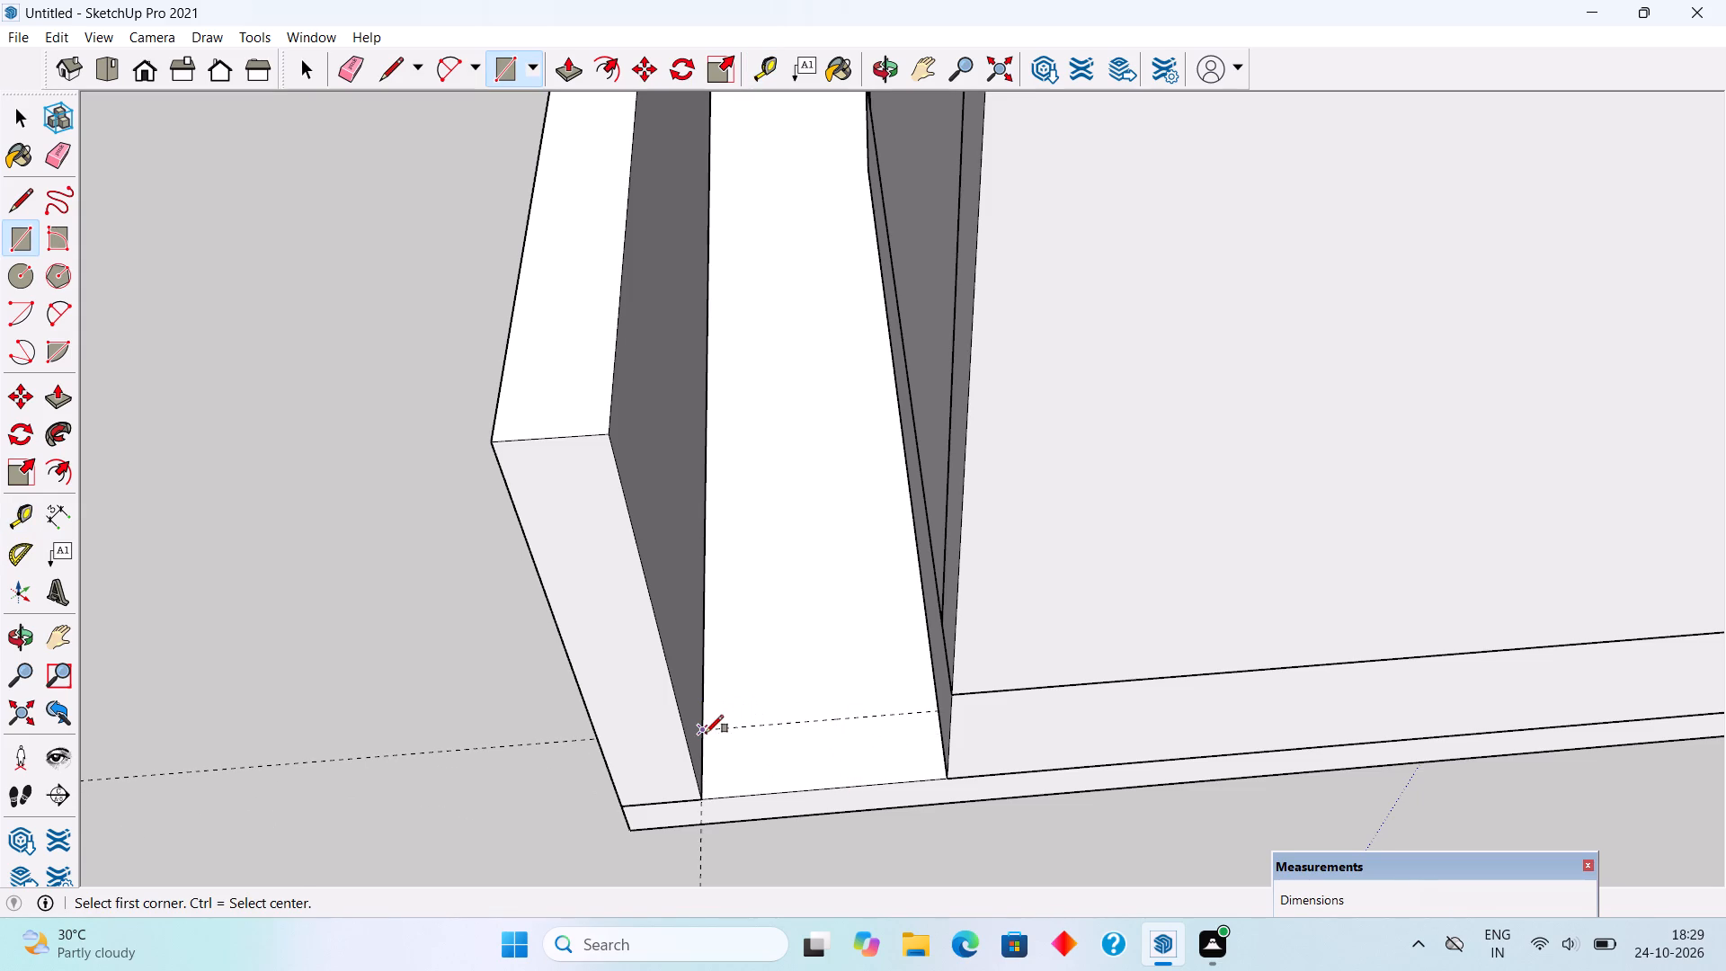
{"action": "left_click", "coordinate": [706, 733]}
{"action": "left_click", "coordinate": [948, 776]}
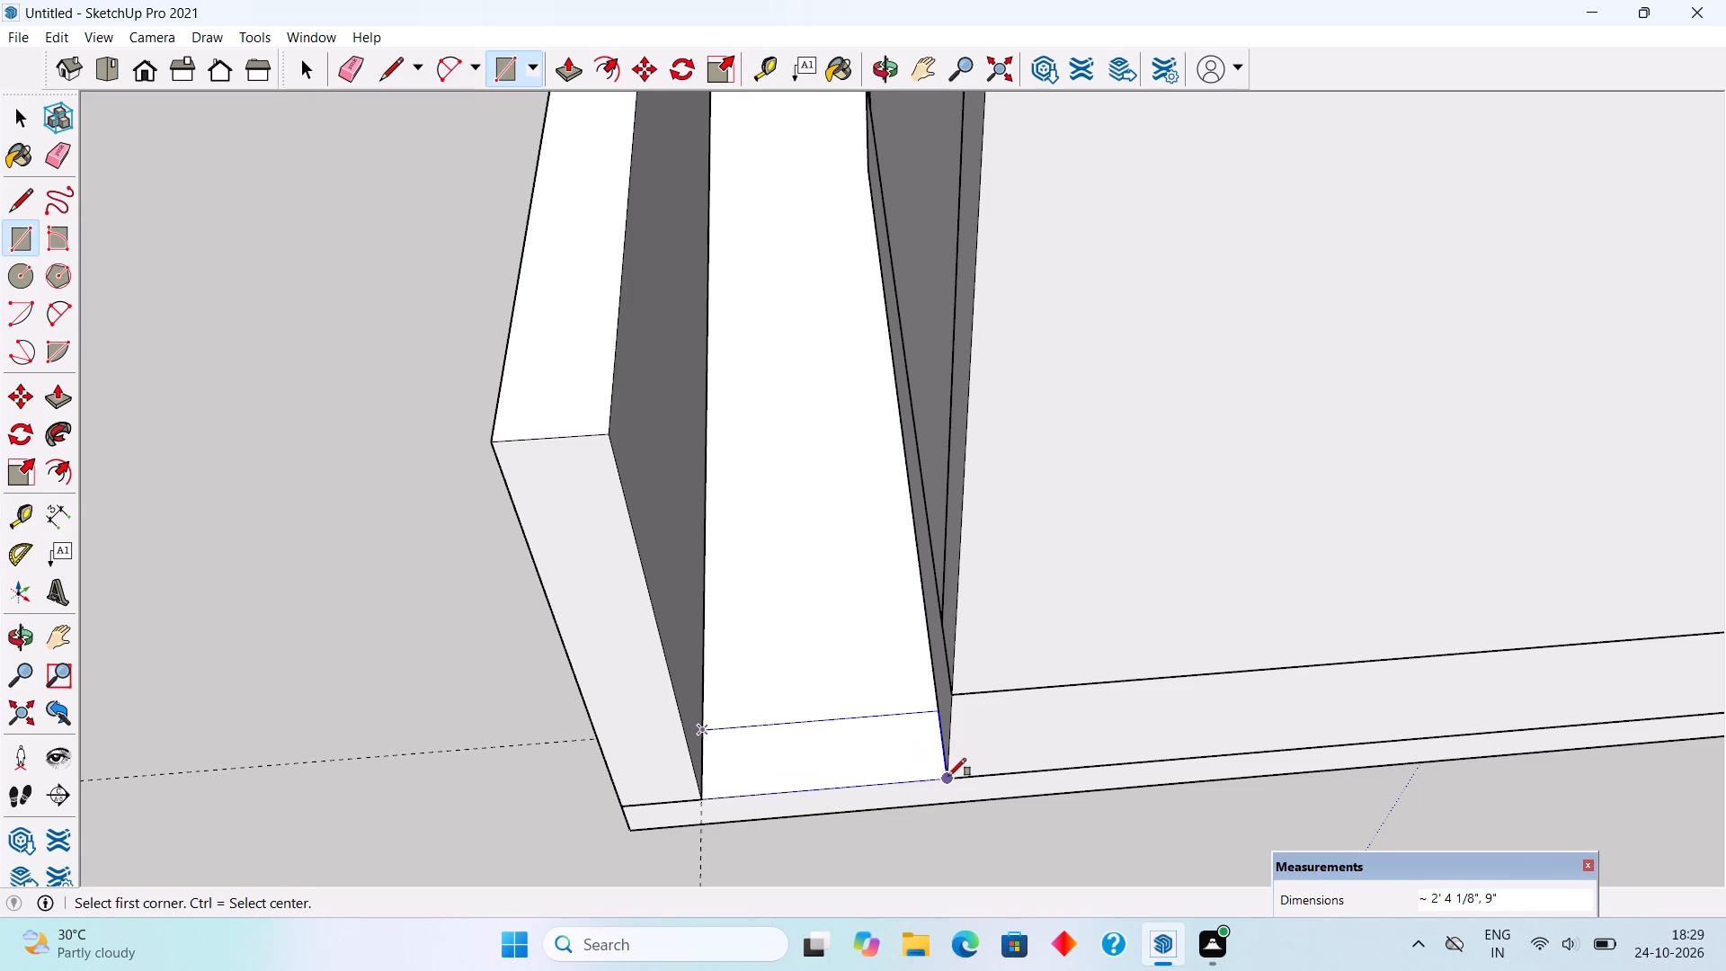
{"action": "key", "text": "p"}
{"action": "left_click", "coordinate": [867, 753]}
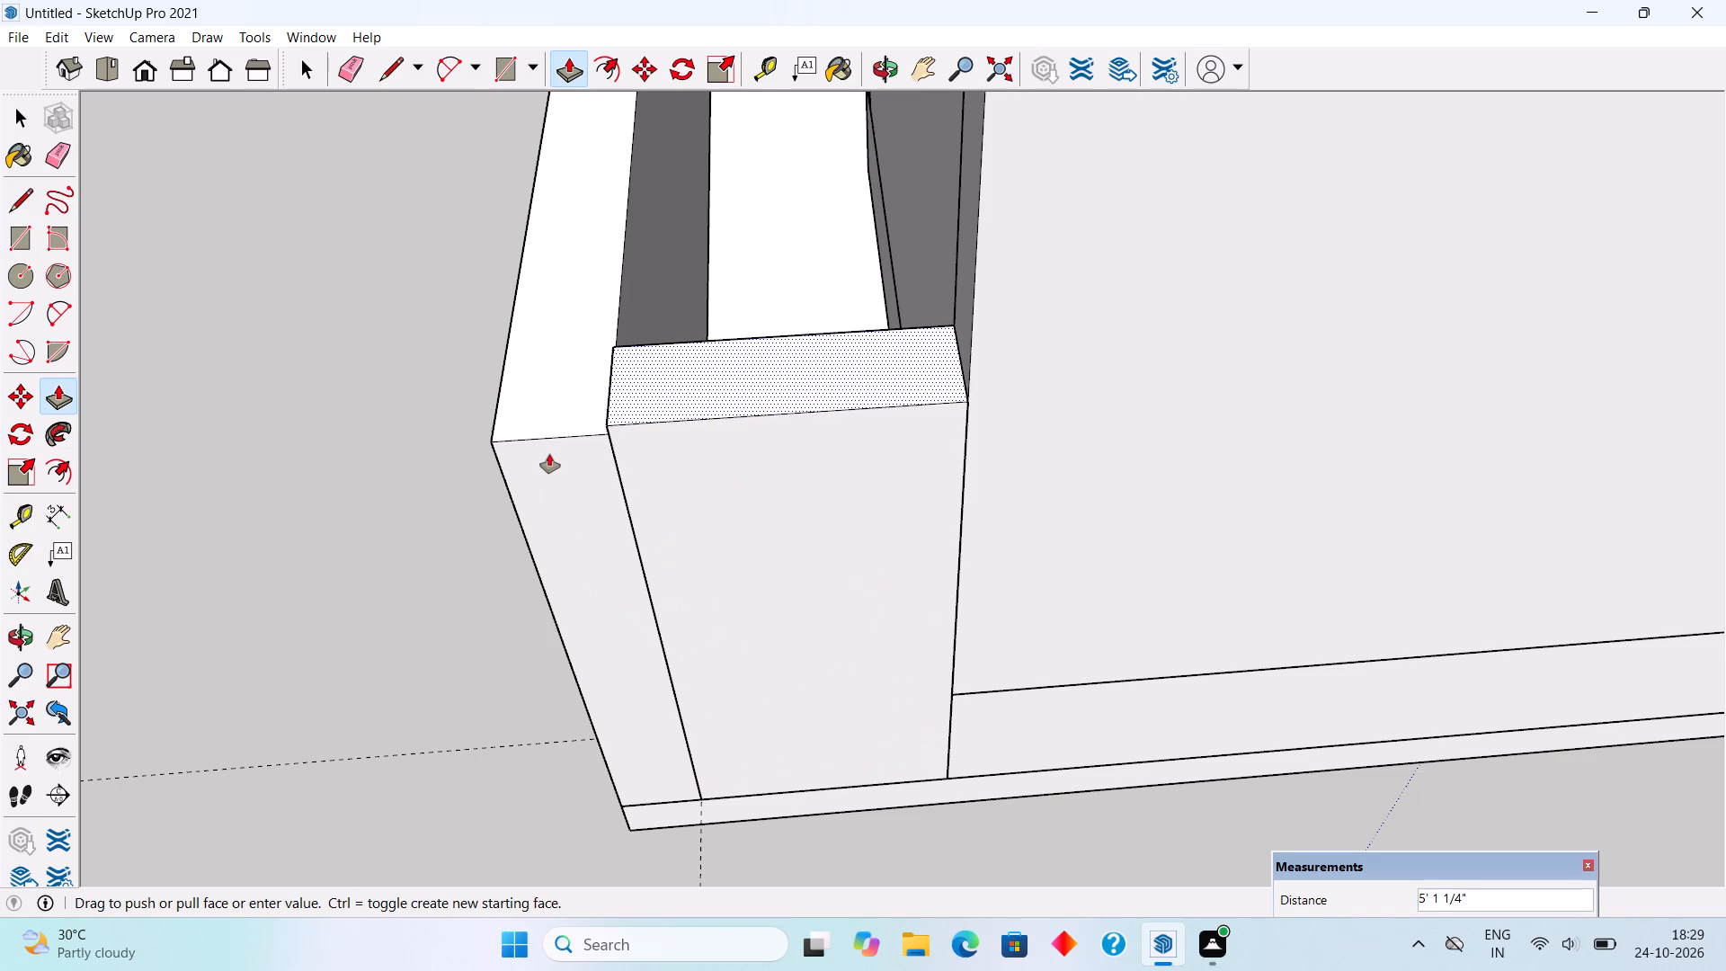
{"action": "left_click", "coordinate": [549, 443]}
Select the entire rear wall closing the gap and make it a group.
{"action": "key", "text": "space"}
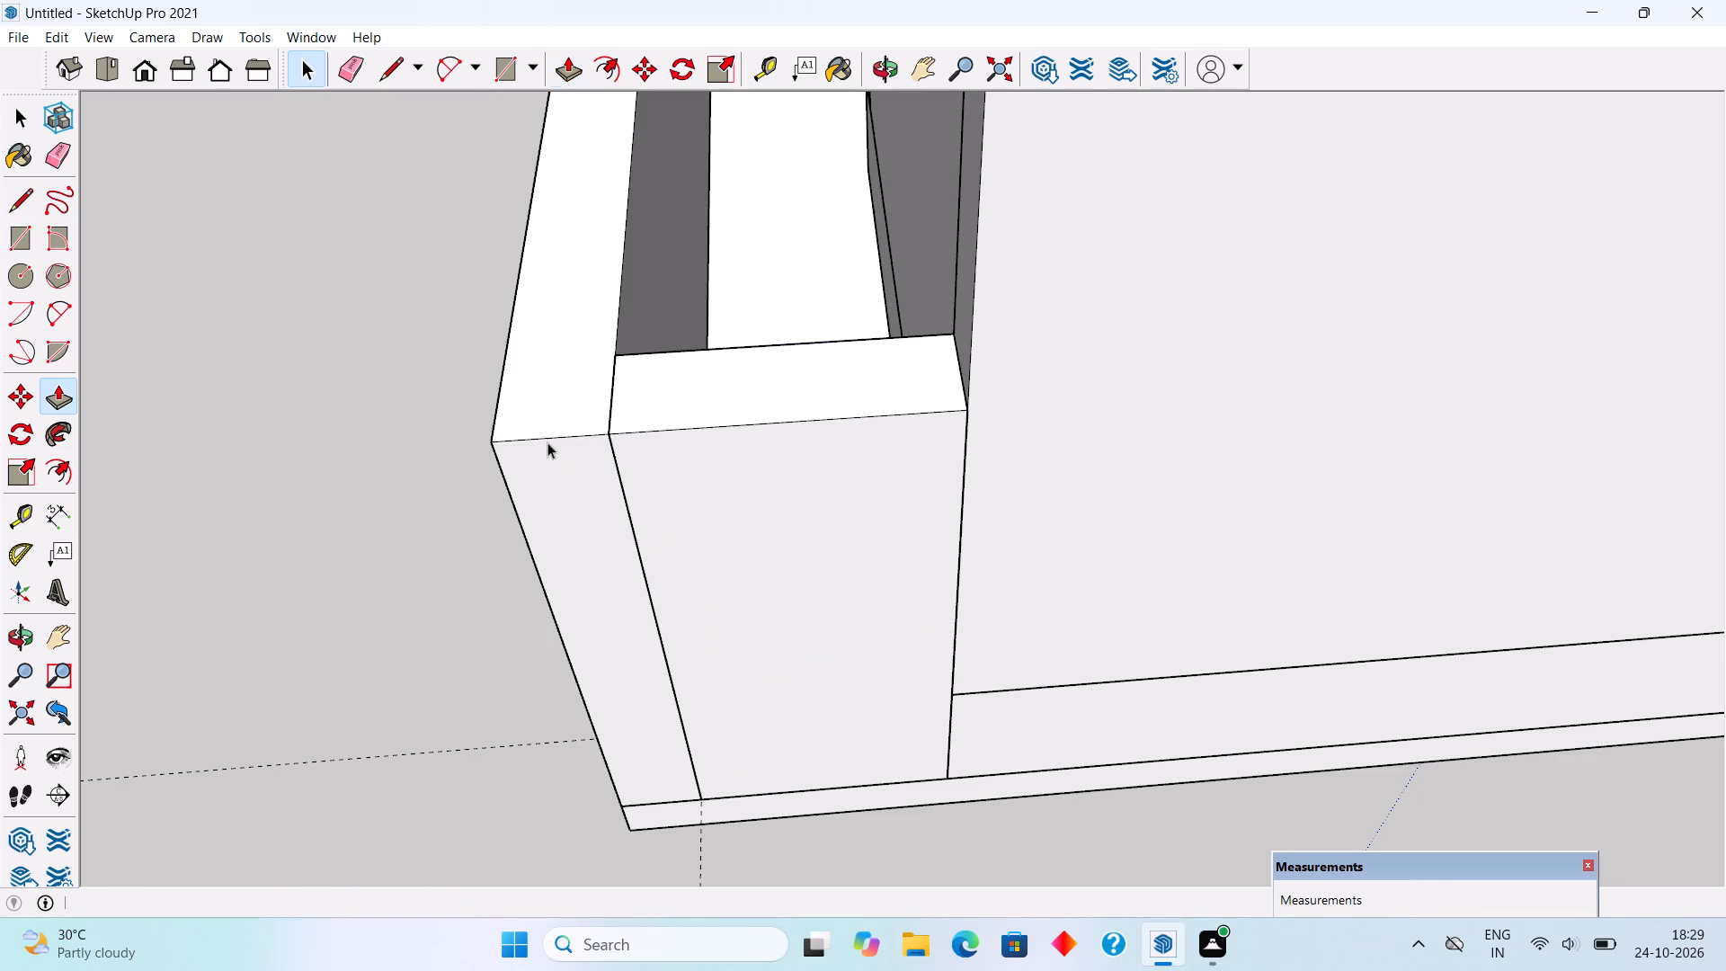
{"action": "triple_click", "coordinate": [666, 493]}
{"action": "right_click", "coordinate": [668, 493]}
{"action": "triple_click", "coordinate": [726, 443]}
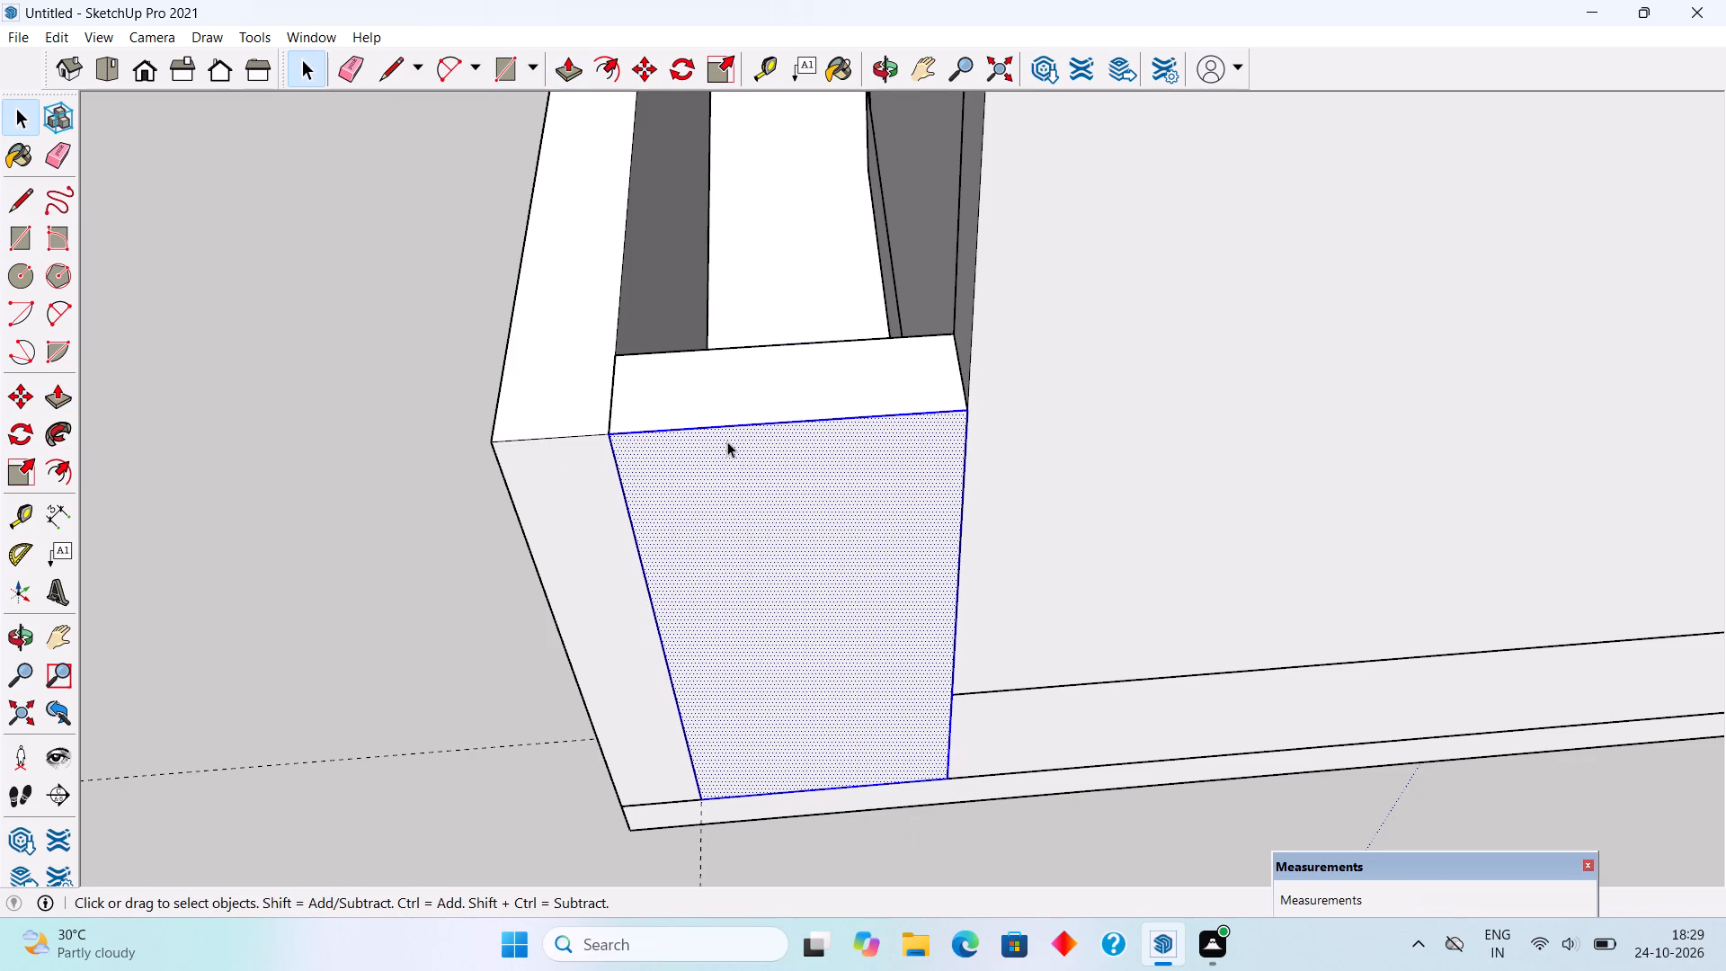
{"action": "left_click", "coordinate": [727, 441]}
{"action": "right_click", "coordinate": [727, 441]}
{"action": "left_click", "coordinate": [811, 628]}
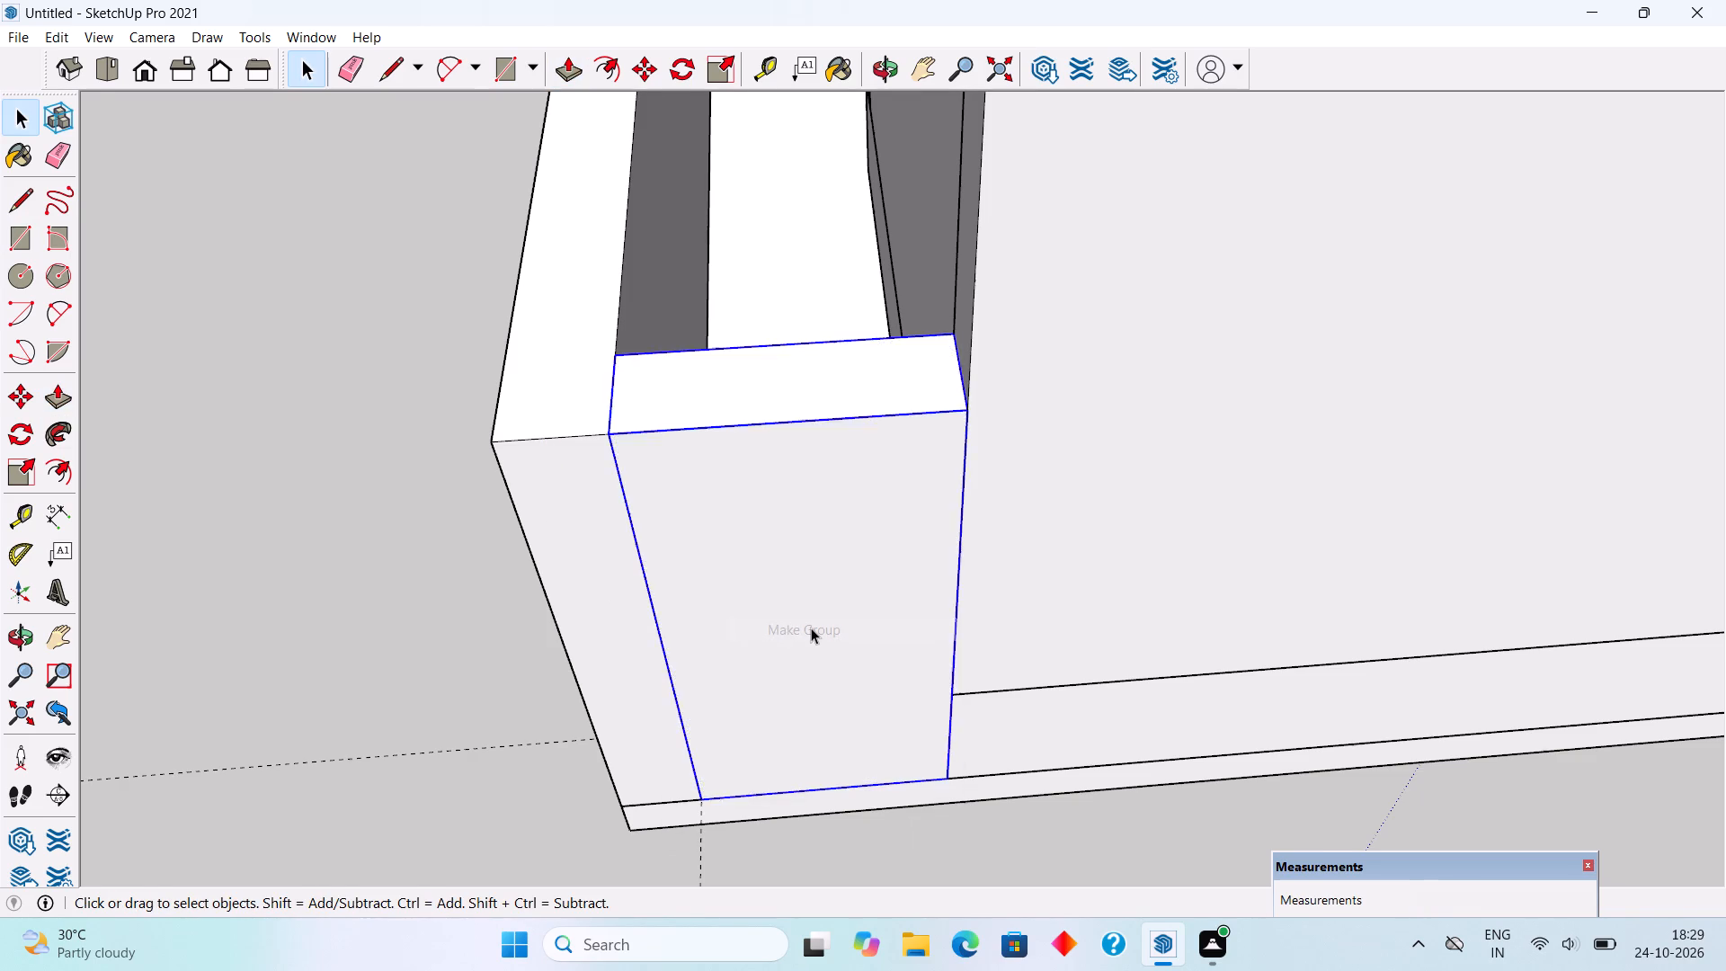
Draw an 8' 9" by 2' 1" rectangle on the slab below the slatted front wall, from the lowest entrance step's corner to the house side.
{"action": "scroll", "coordinate": [811, 628], "scroll_direction": "down", "scroll_amount": 20}
{"action": "scroll", "coordinate": [811, 628], "scroll_direction": "down", "scroll_amount": 1}
{"action": "scroll", "coordinate": [811, 628], "scroll_direction": "up", "scroll_amount": 1}
{"action": "middle_click_drag", "start_coordinate": [1251, 611], "coordinate": [836, 526]}
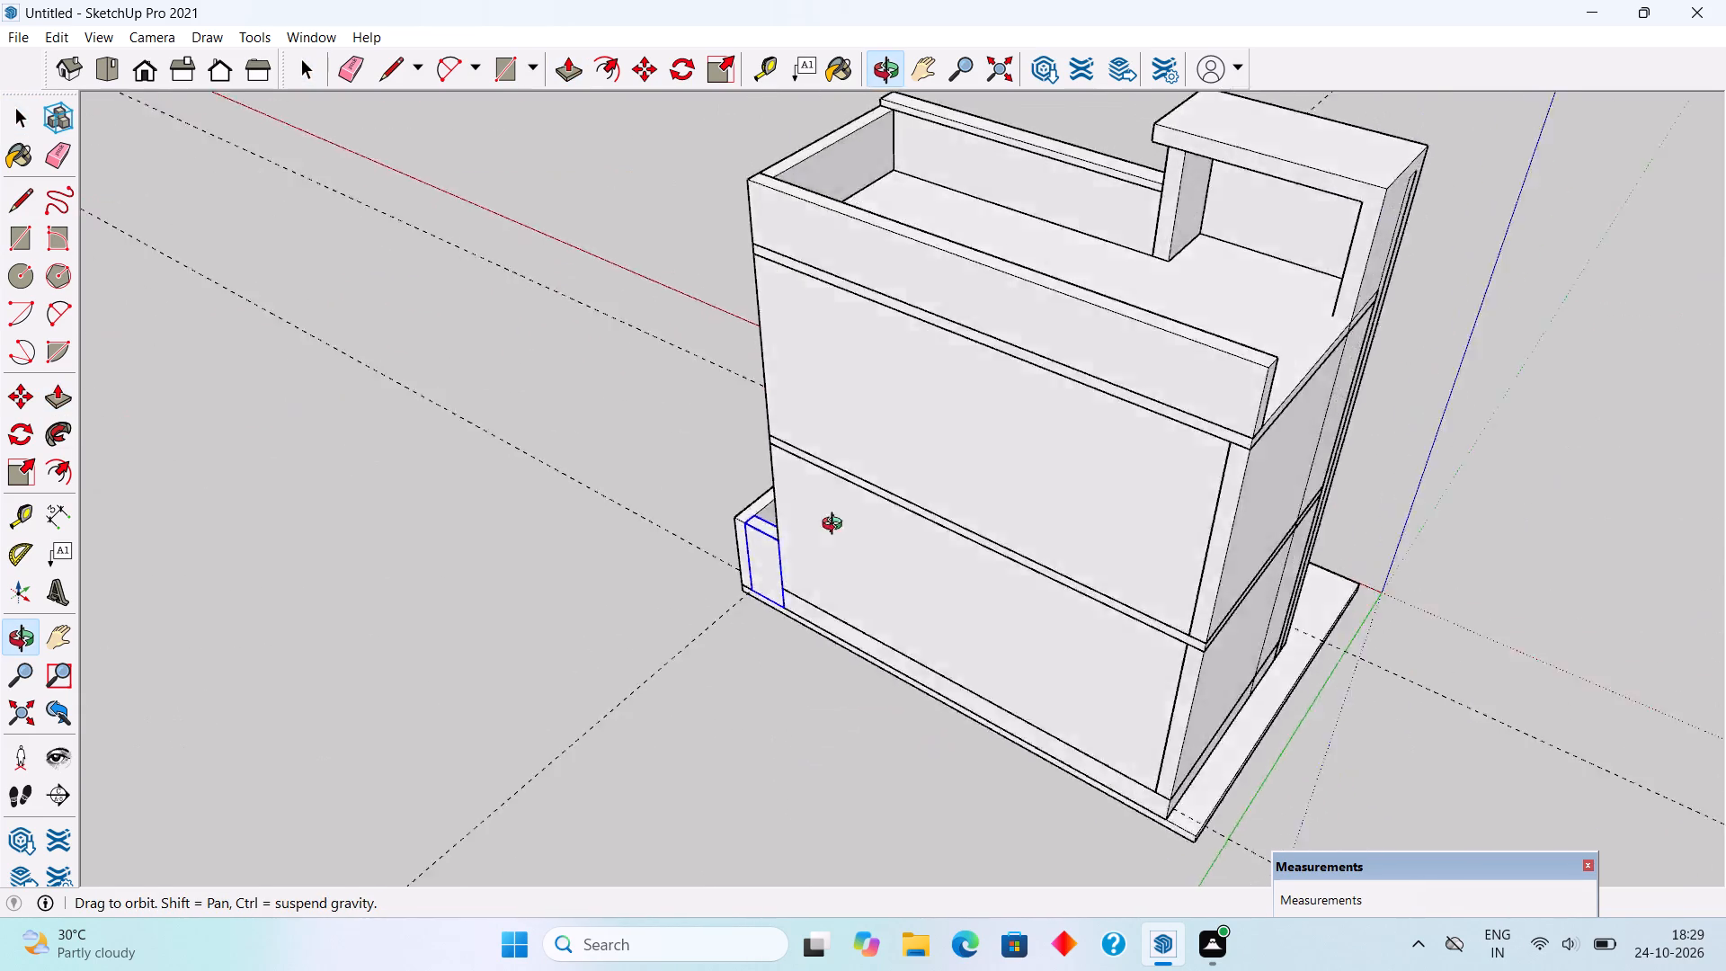
{"action": "middle_click_drag", "start_coordinate": [836, 526], "coordinate": [774, 510]}
{"action": "scroll", "coordinate": [774, 510], "scroll_direction": "down", "scroll_amount": 3}
{"action": "middle_click_drag", "start_coordinate": [1235, 632], "coordinate": [450, 607]}
{"action": "middle_click_drag", "start_coordinate": [871, 717], "coordinate": [704, 775]}
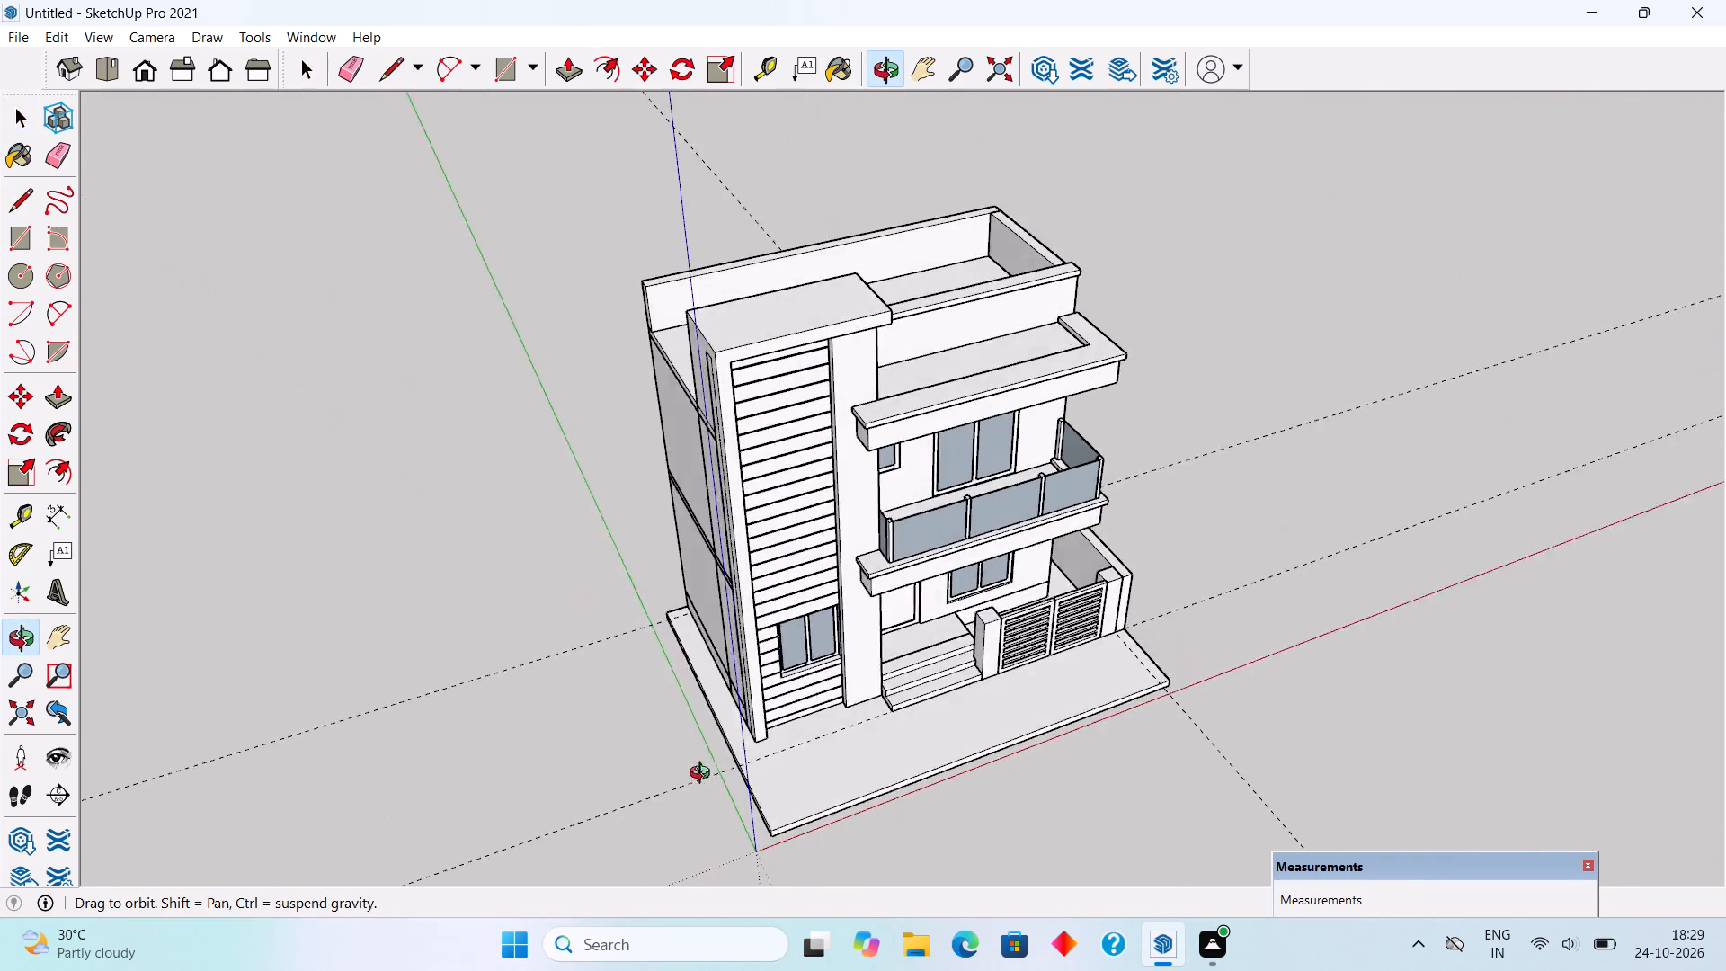
{"action": "middle_click_drag", "start_coordinate": [704, 775], "coordinate": [555, 806]}
{"action": "scroll", "coordinate": [790, 729], "scroll_direction": "up", "scroll_amount": 6}
{"action": "scroll", "coordinate": [841, 676], "scroll_direction": "up", "scroll_amount": 4}
{"action": "middle_click_drag", "start_coordinate": [861, 673], "coordinate": [873, 750]}
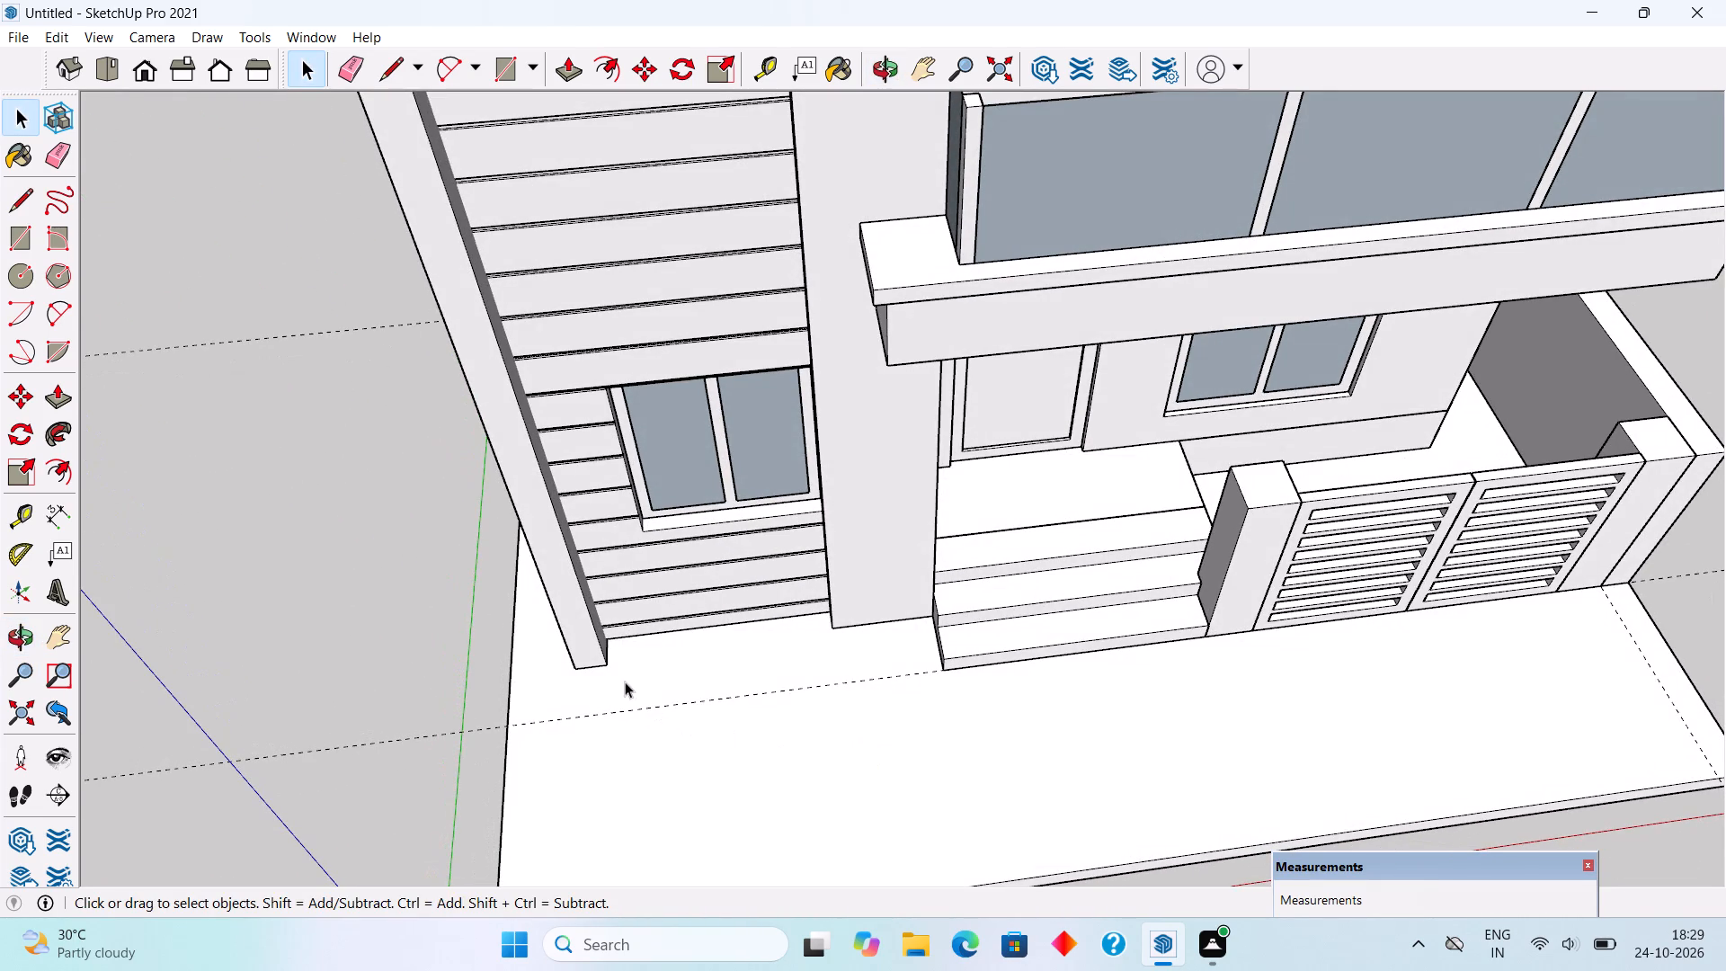
{"action": "scroll", "coordinate": [620, 668], "scroll_direction": "up", "scroll_amount": 9}
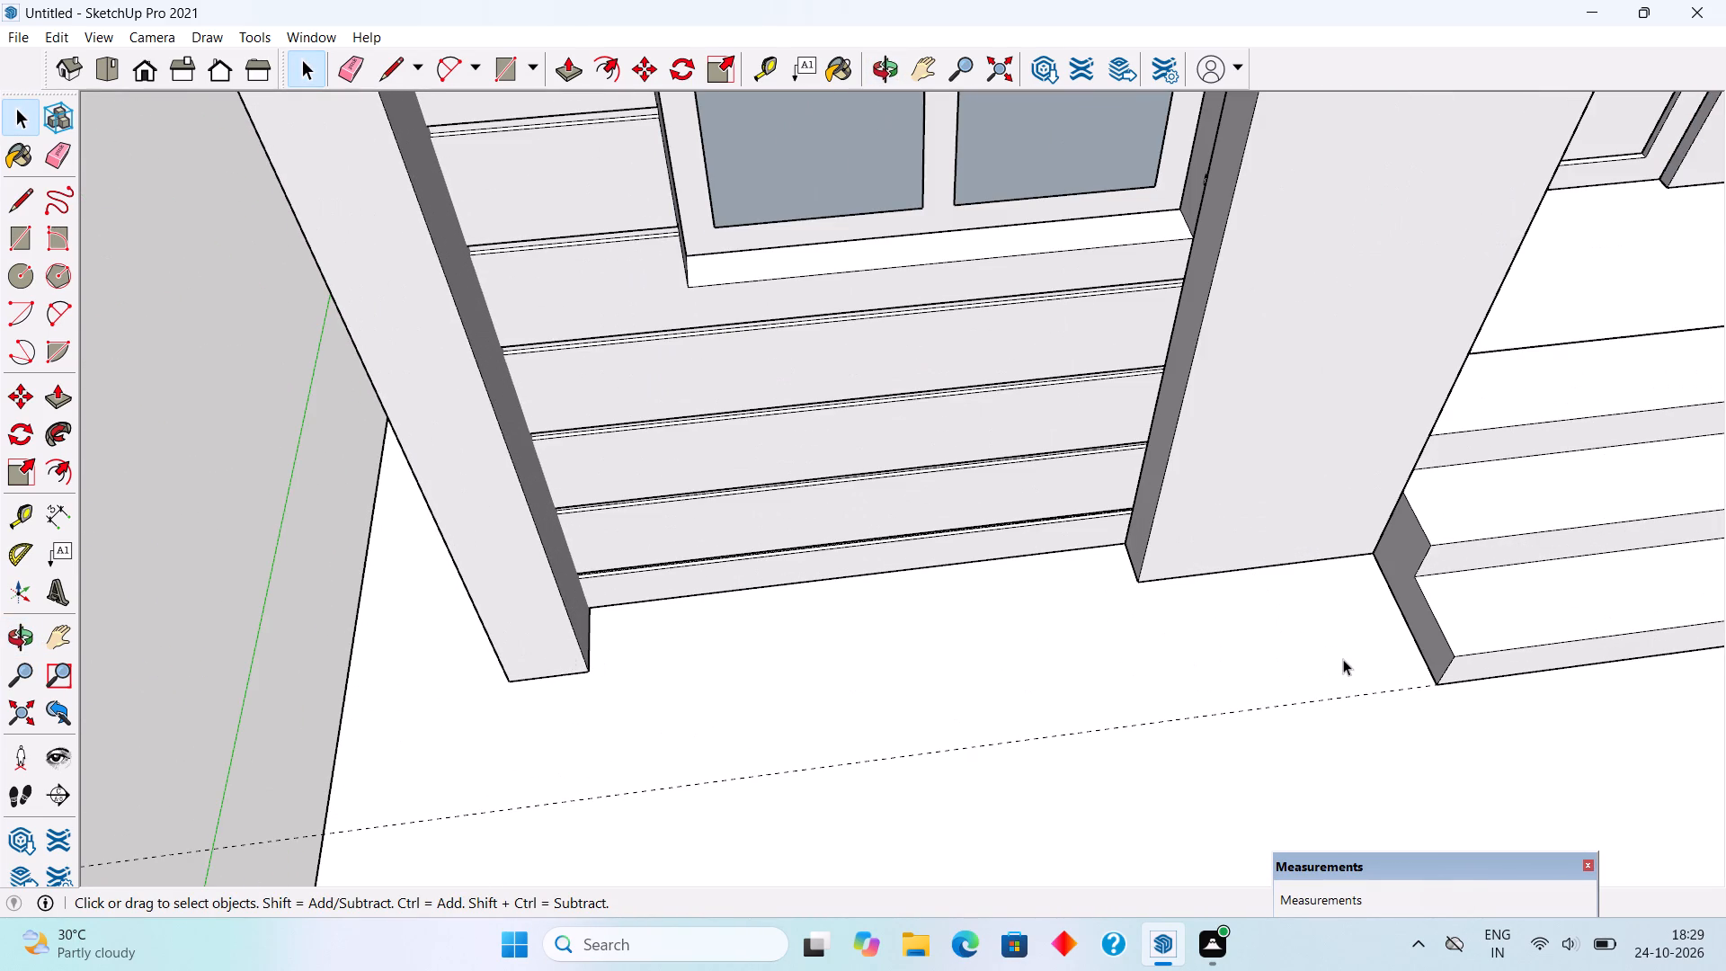
{"action": "key", "text": "r"}
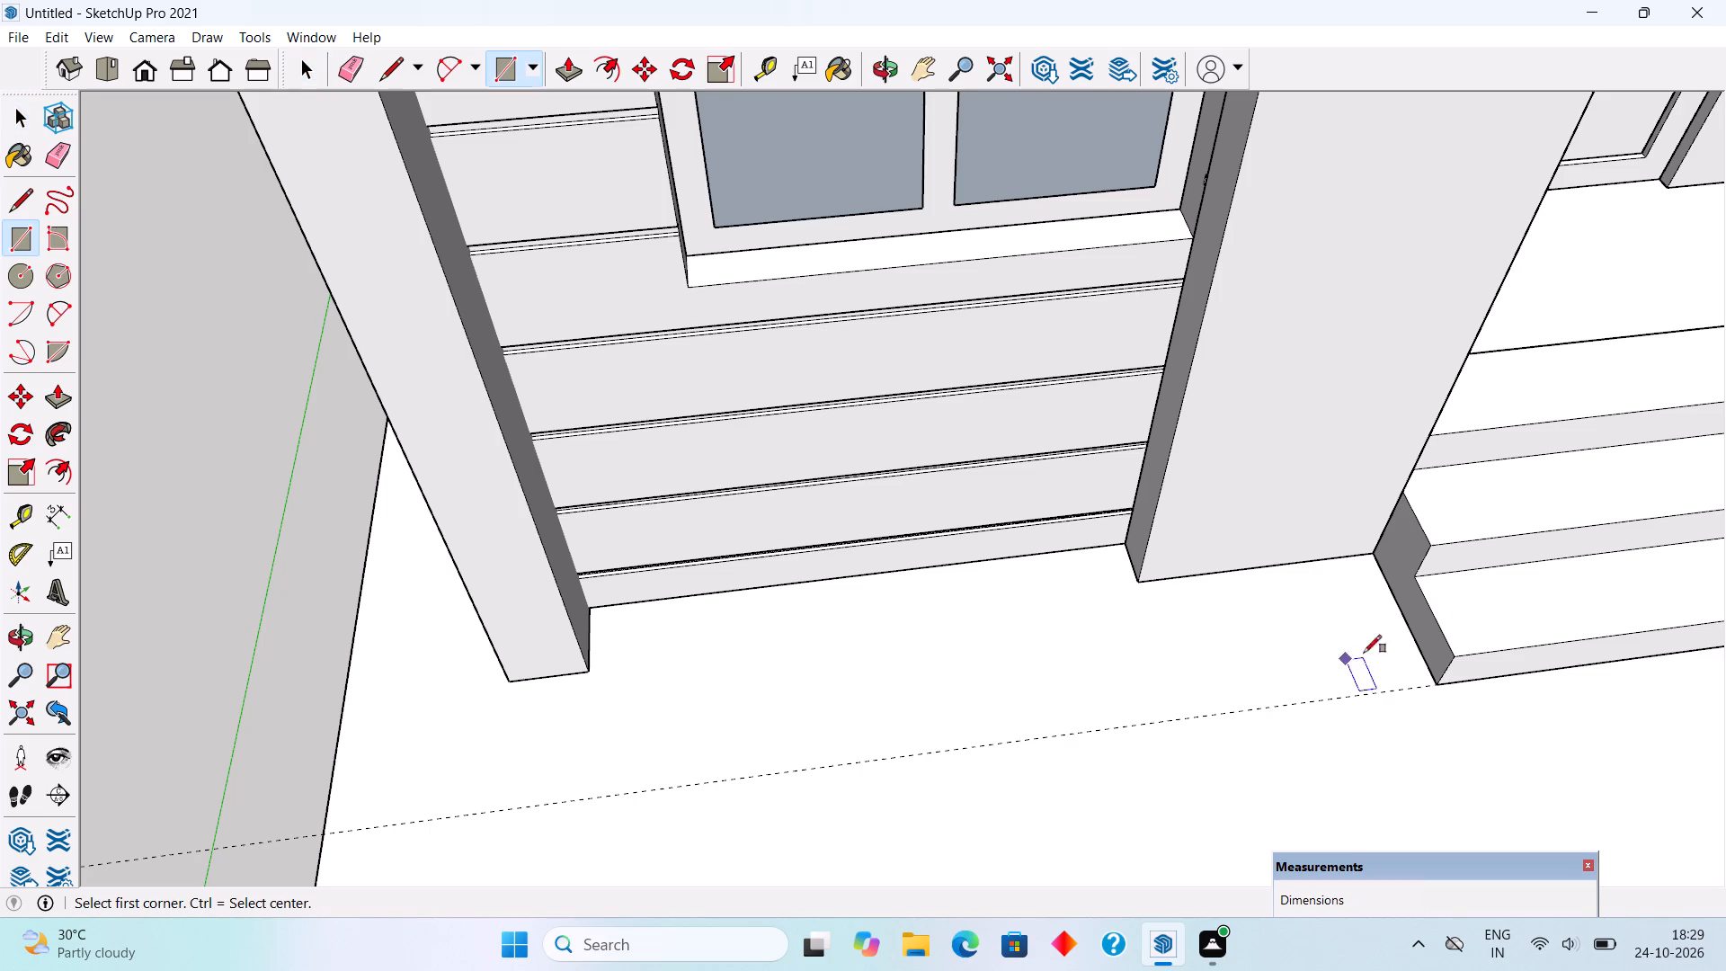
{"action": "left_click", "coordinate": [1431, 682]}
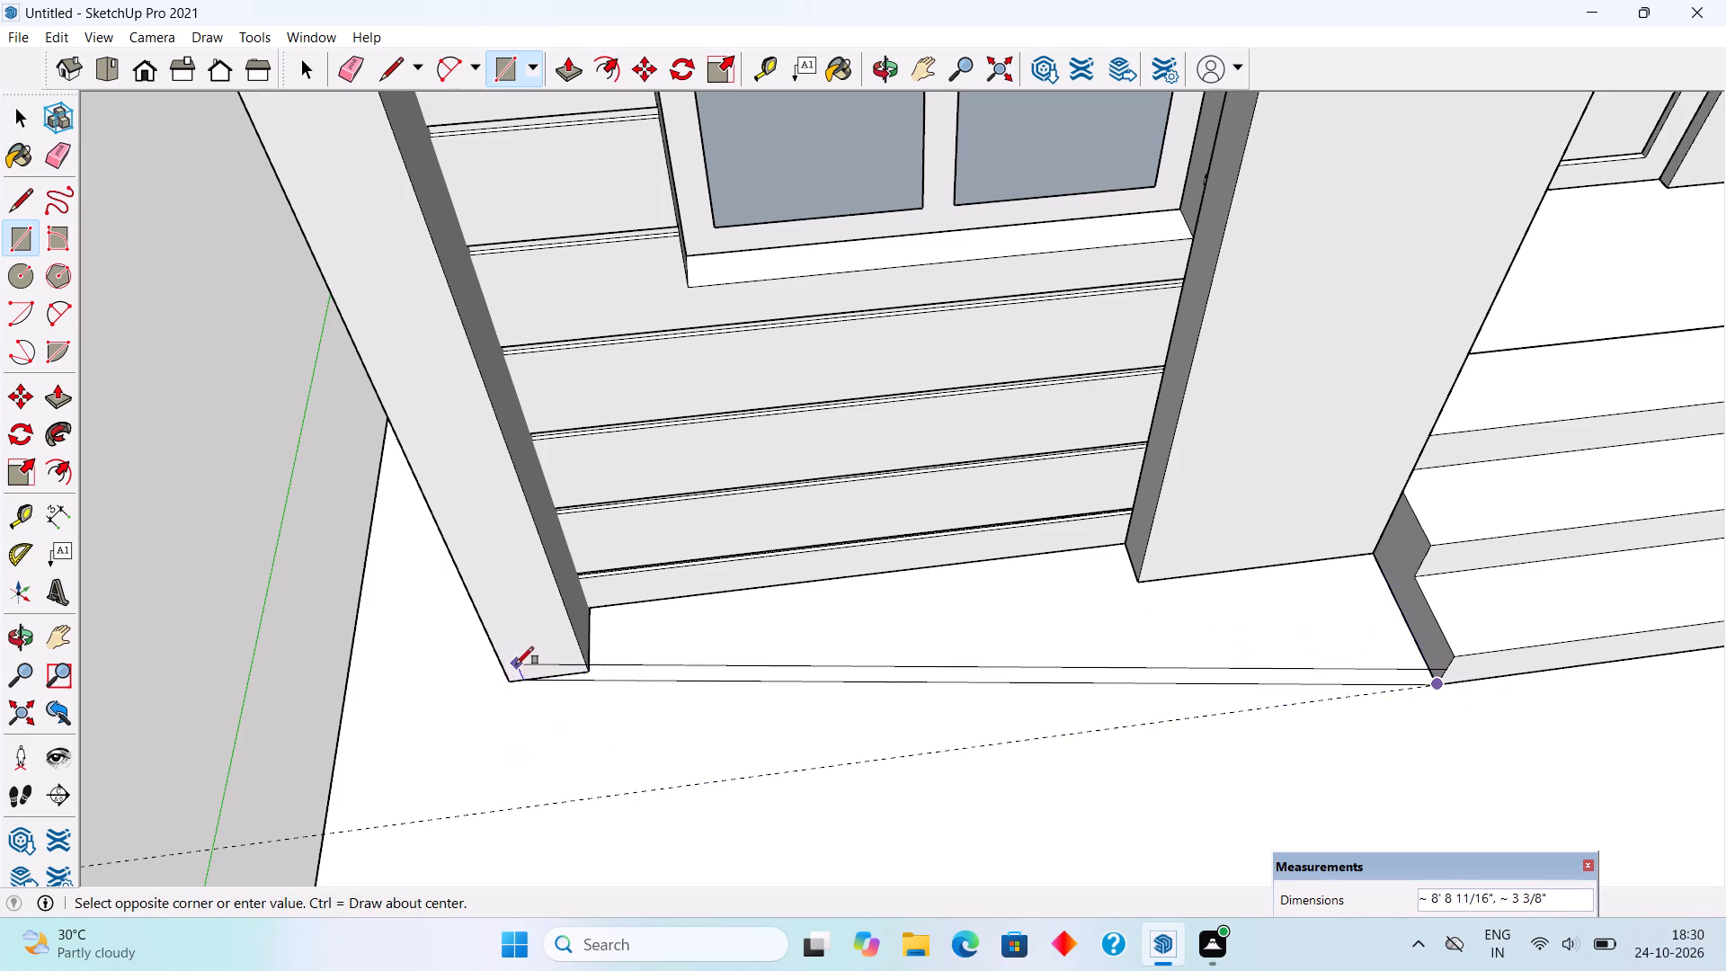
{"action": "middle_click_drag", "start_coordinate": [516, 663], "coordinate": [1035, 423]}
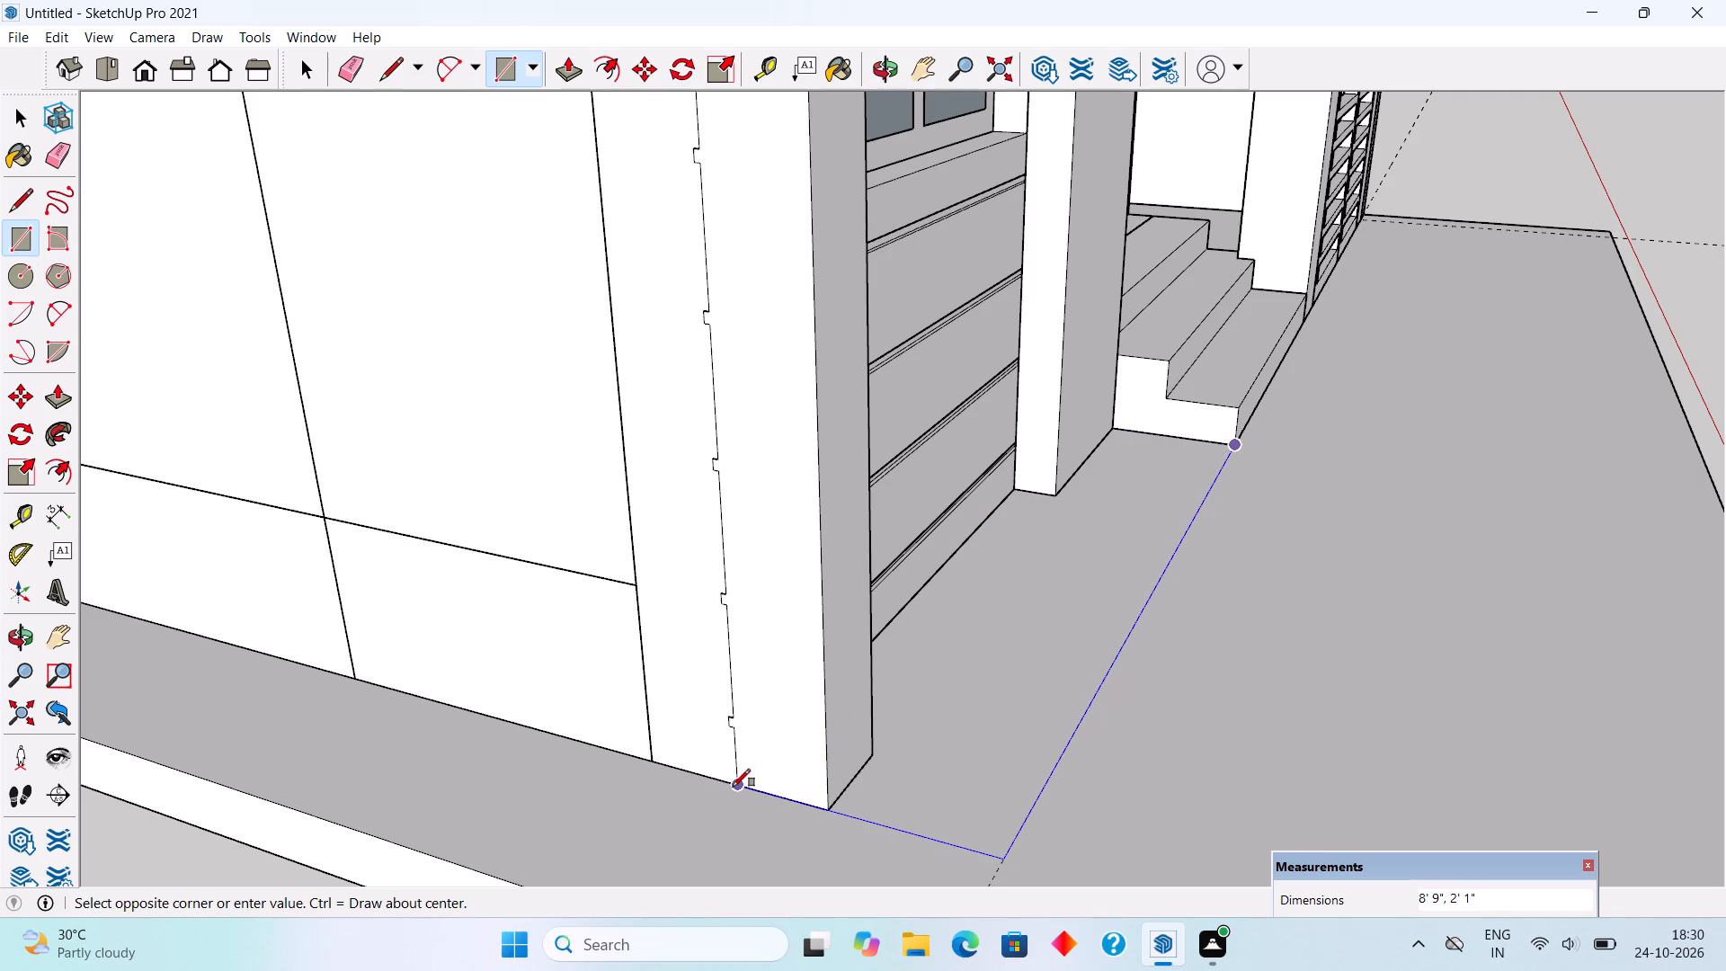
{"action": "left_click", "coordinate": [733, 787]}
Pull the rectangle below the front window up level with the second entrance step's top.
{"action": "middle_click_drag", "start_coordinate": [973, 777], "coordinate": [707, 866]}
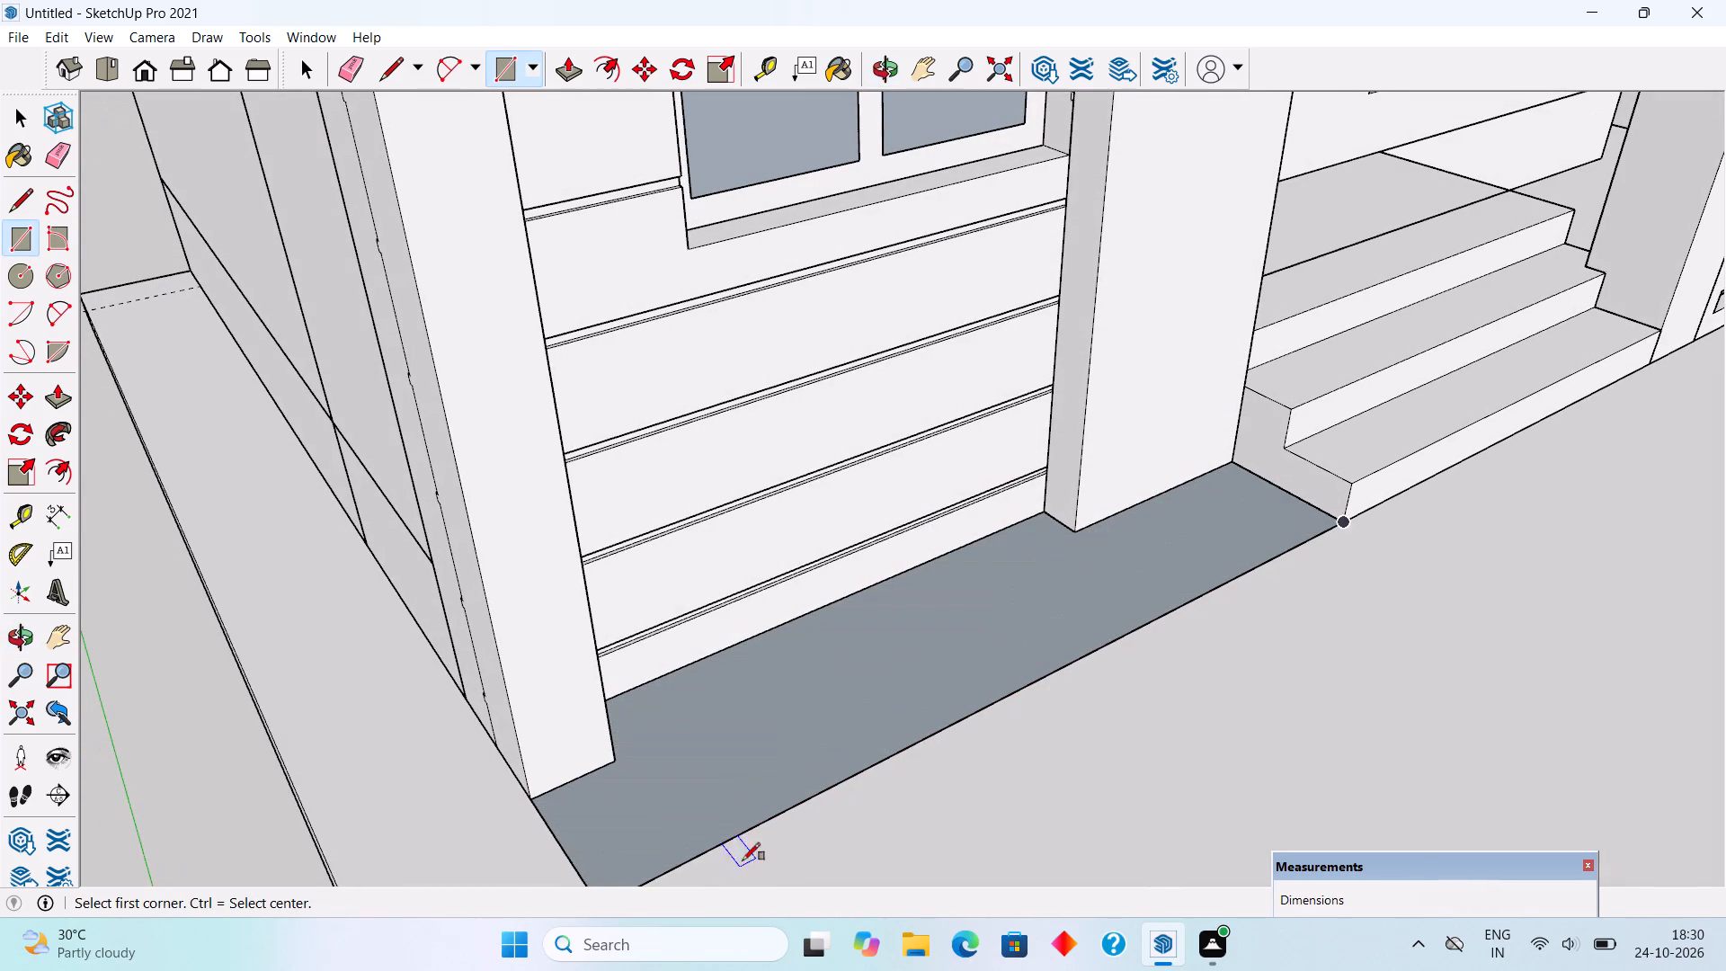
{"action": "key", "text": "p"}
{"action": "left_click", "coordinate": [922, 734]}
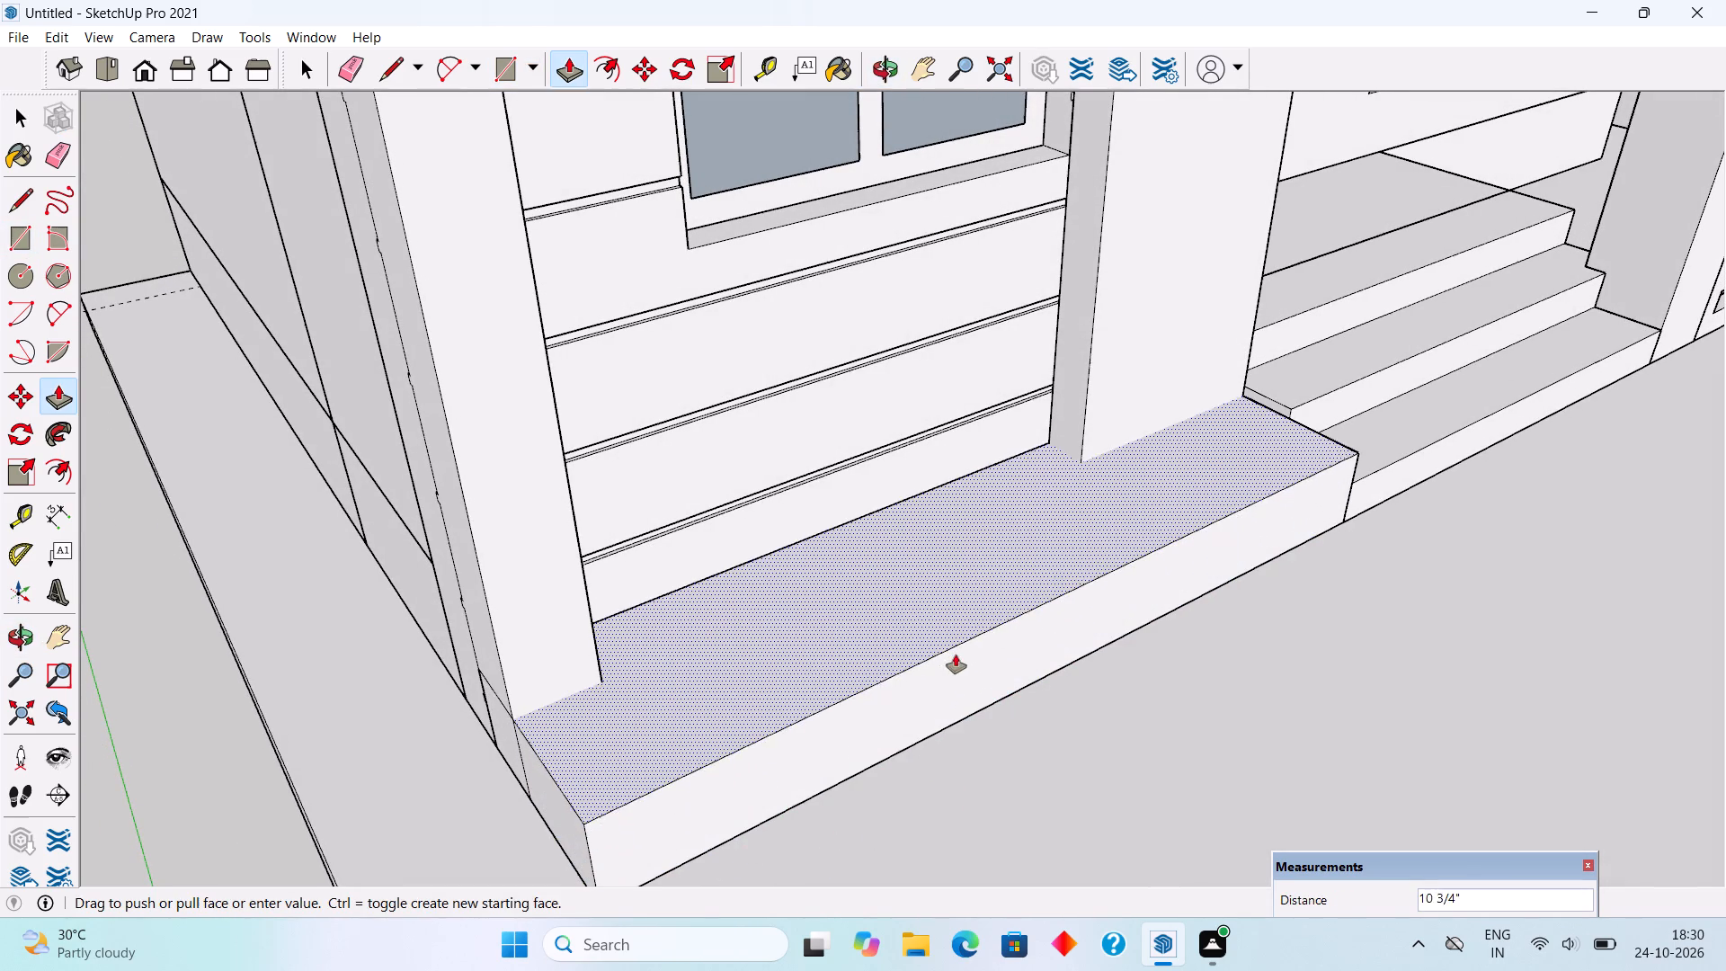
{"action": "middle_click_drag", "start_coordinate": [1130, 659], "coordinate": [584, 665]}
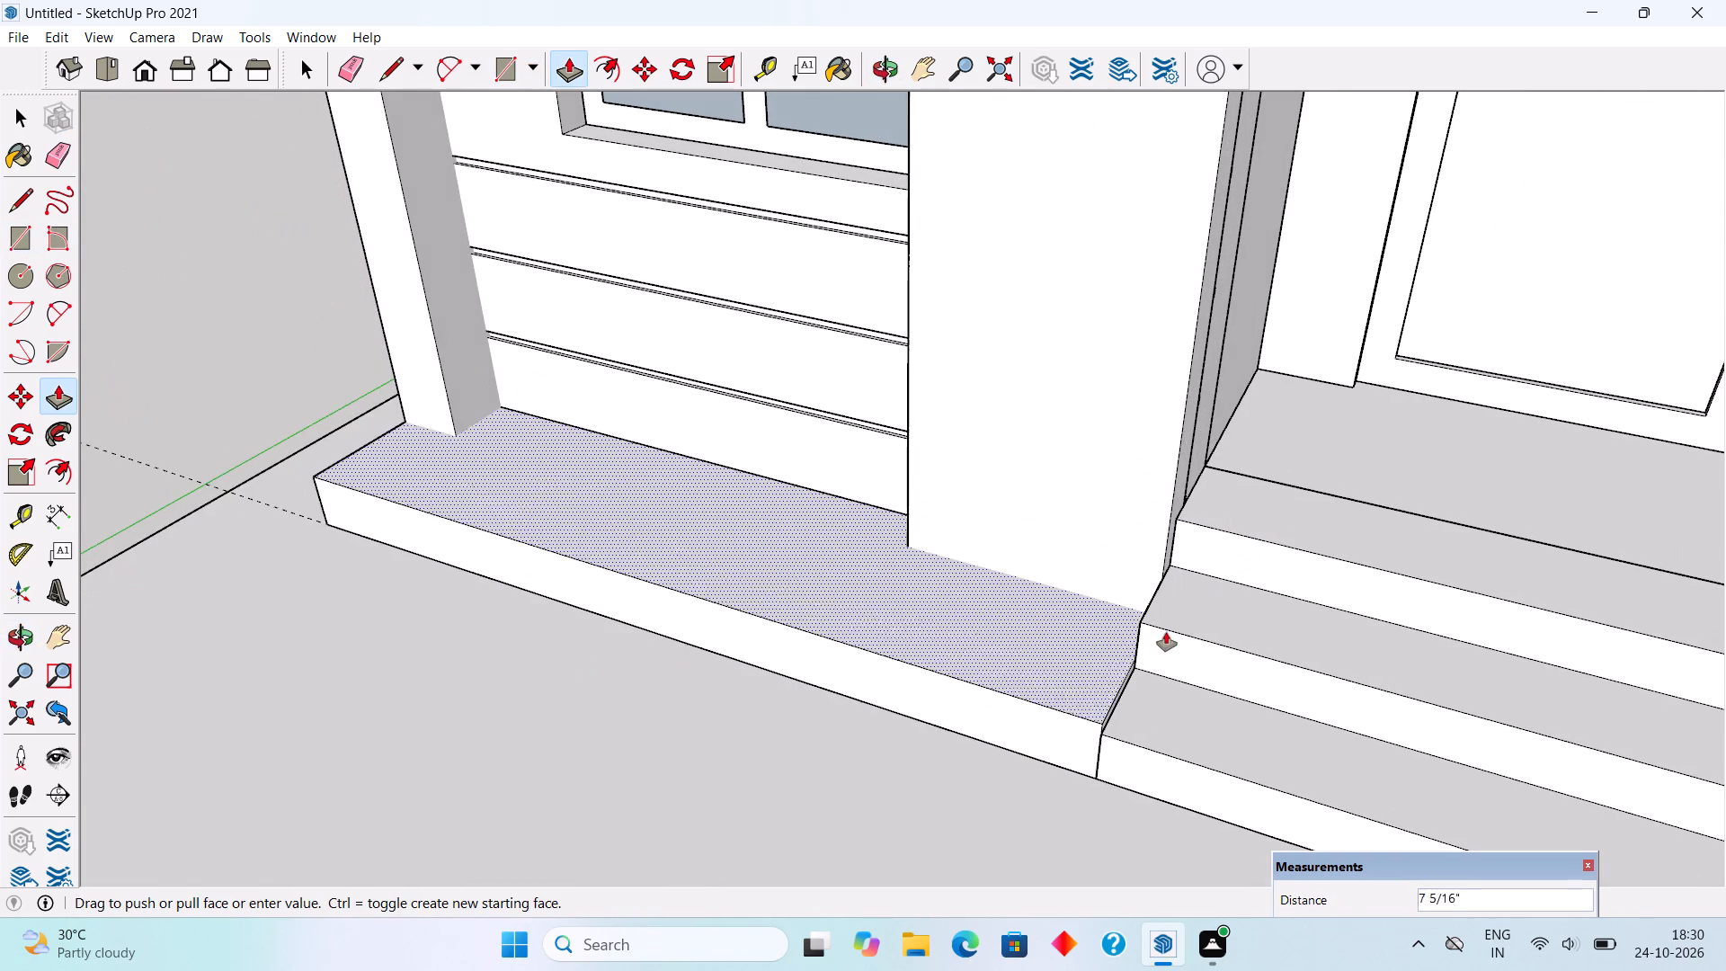
{"action": "left_click", "coordinate": [1178, 624]}
{"action": "key", "text": "space"}
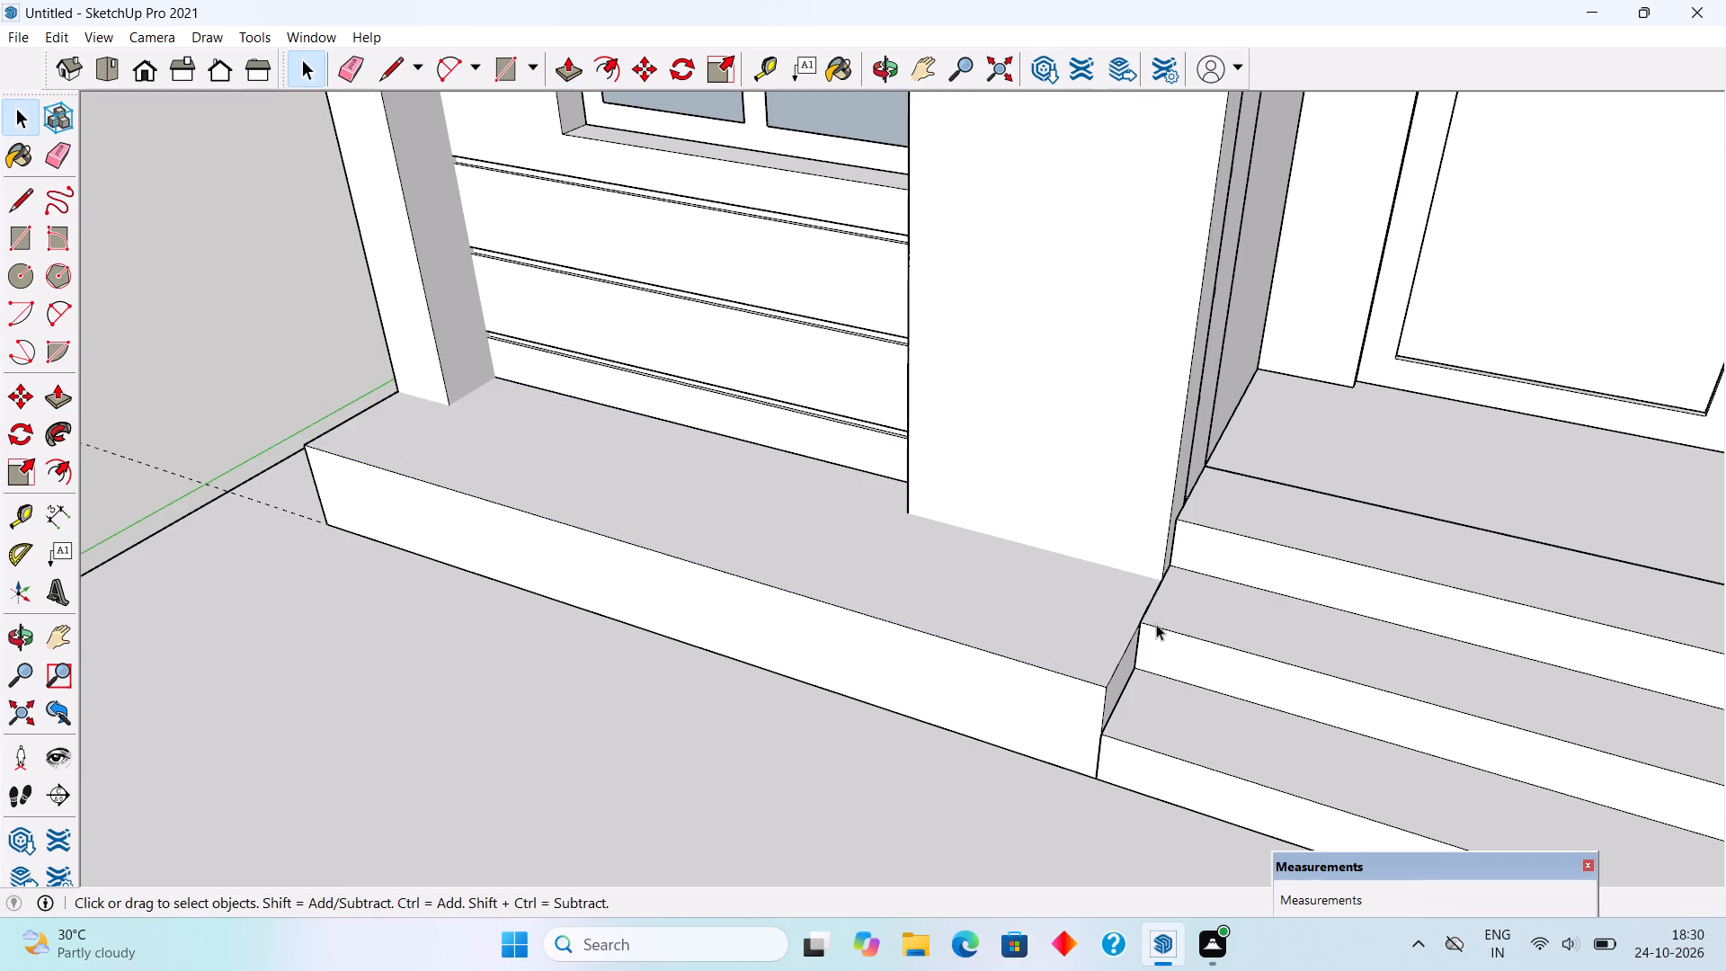
Offset the raised box's top outline inward to form a rim, and push the inner face down slightly to recess it.
{"action": "key", "text": "f"}
{"action": "left_click", "coordinate": [954, 624]}
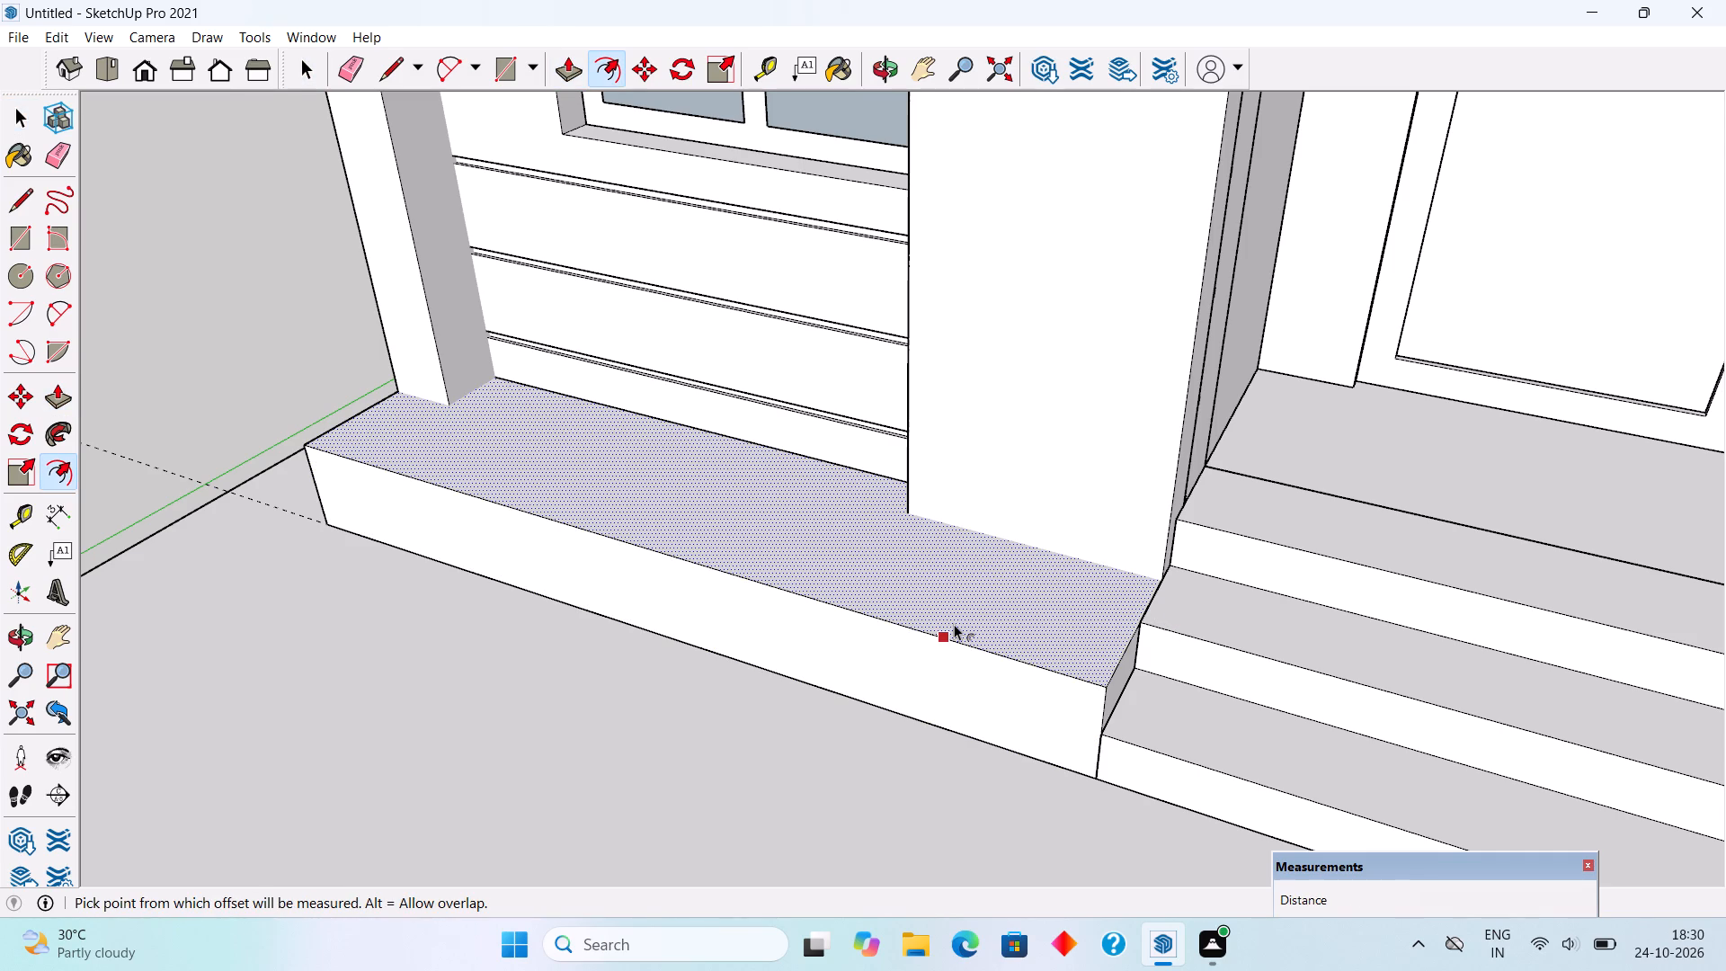
{"action": "left_click", "coordinate": [958, 614]}
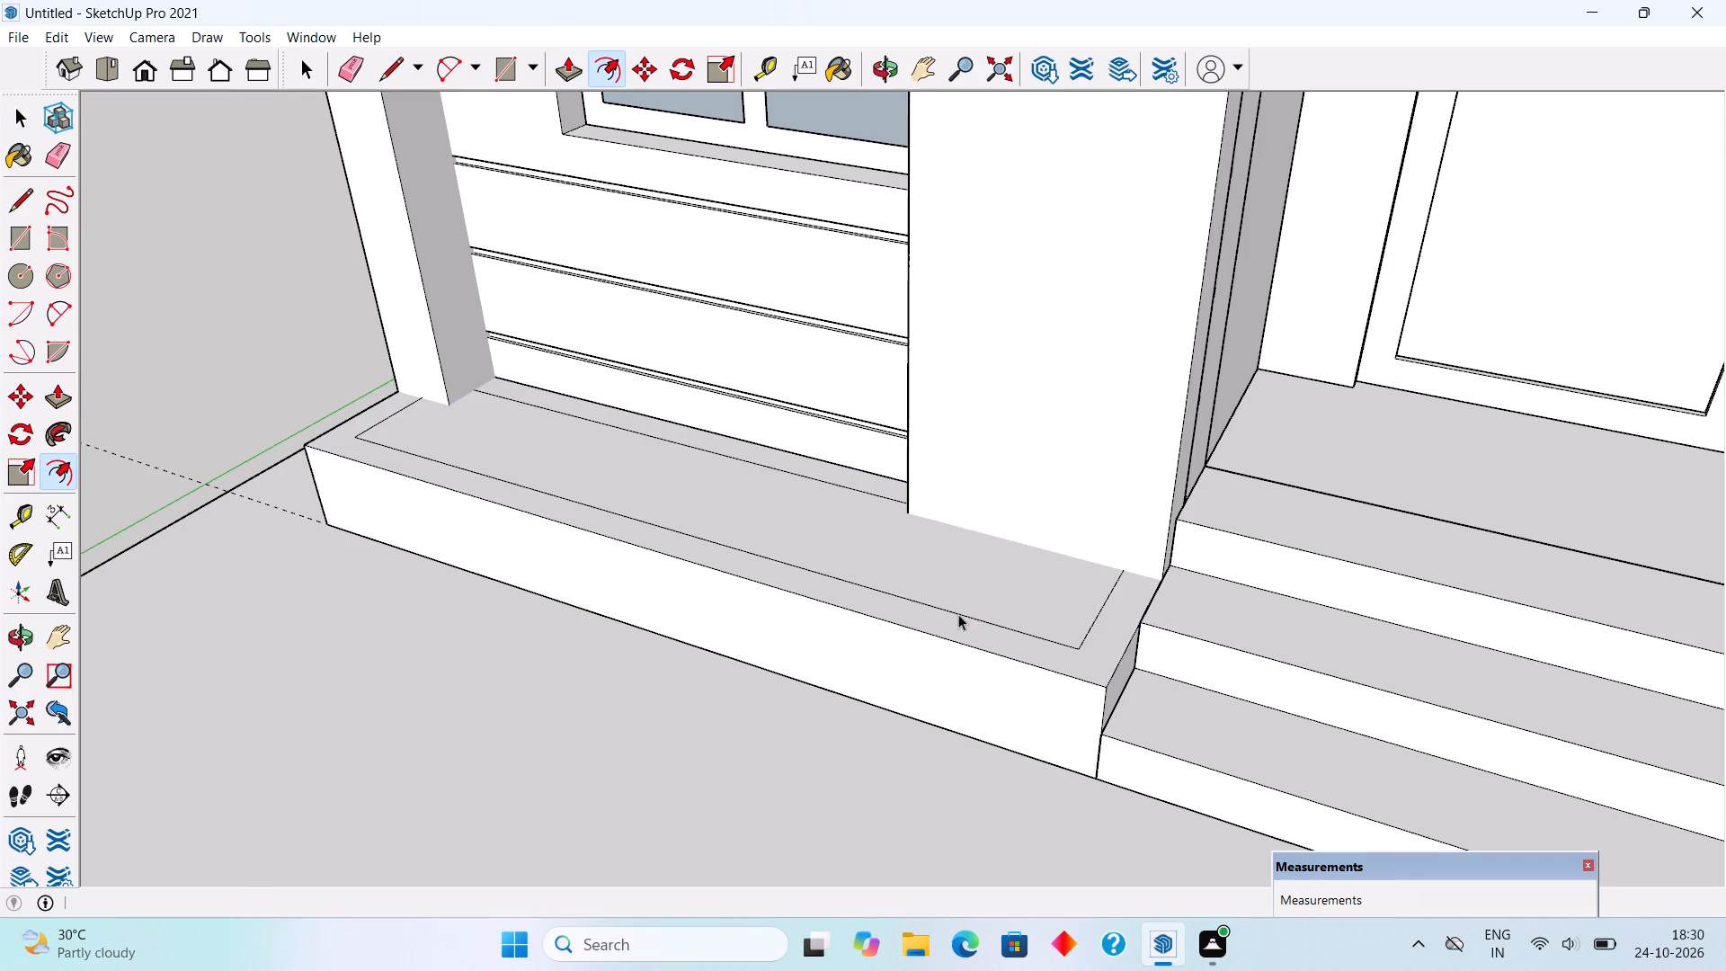
{"action": "key", "text": "space"}
{"action": "left_click", "coordinate": [968, 574]}
{"action": "key", "text": "p"}
{"action": "left_click", "coordinate": [956, 566]}
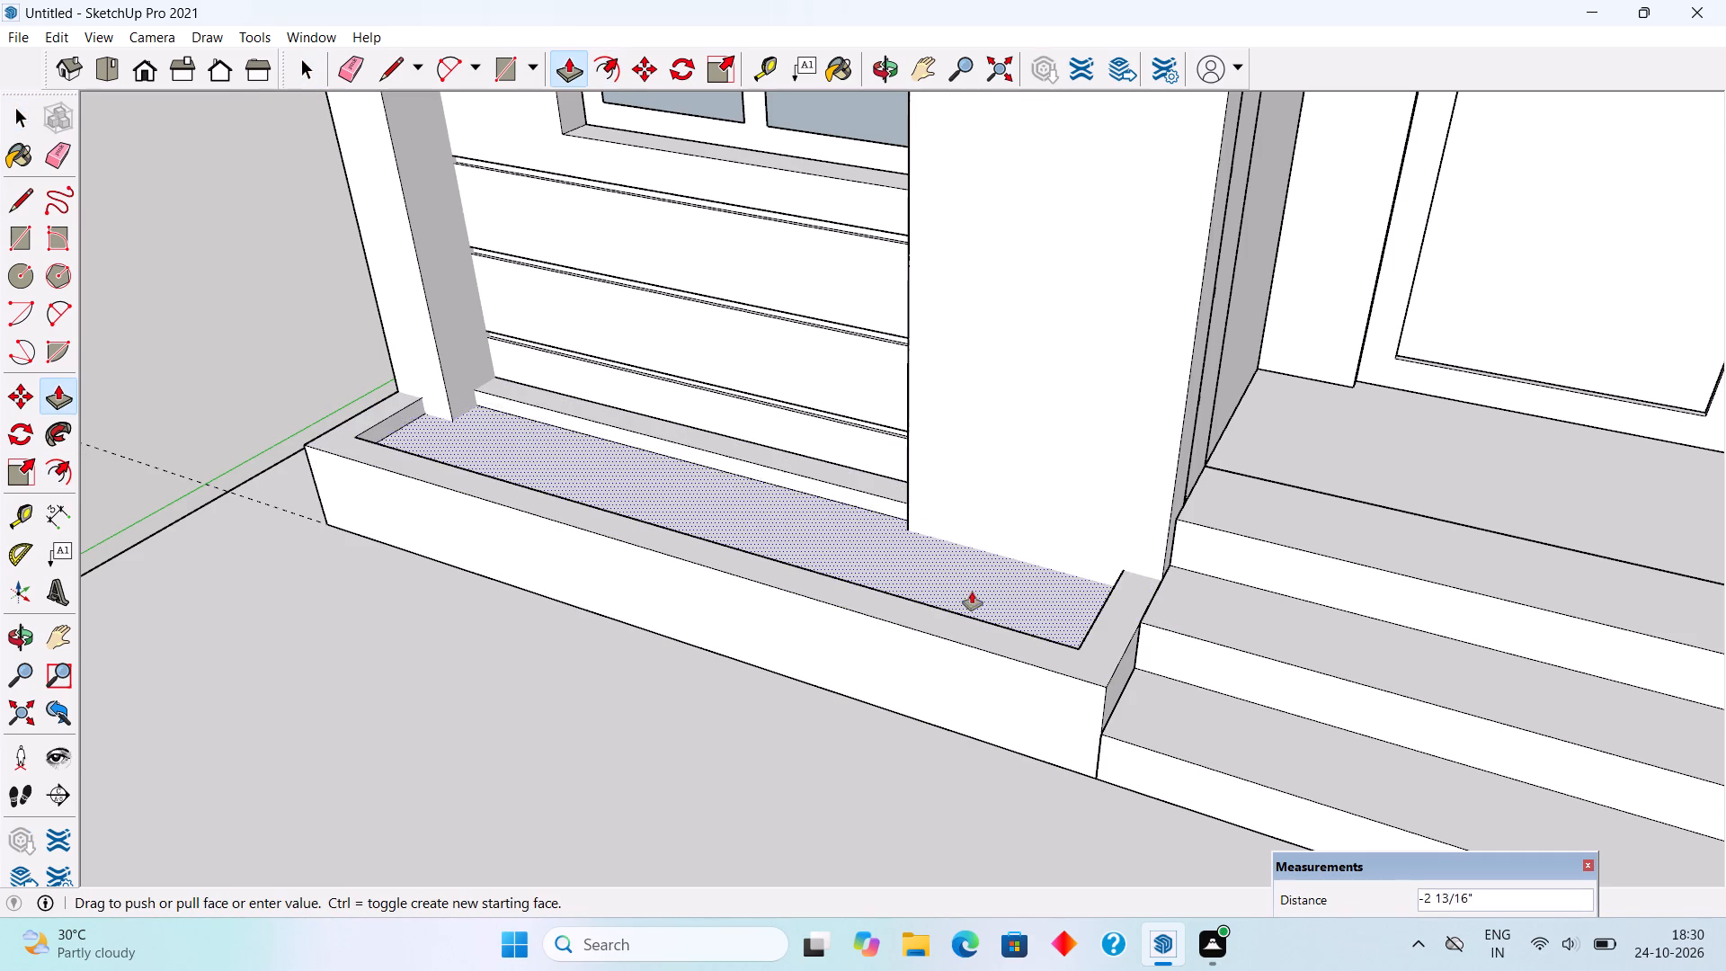
{"action": "left_click", "coordinate": [990, 578]}
{"action": "key", "text": "space"}
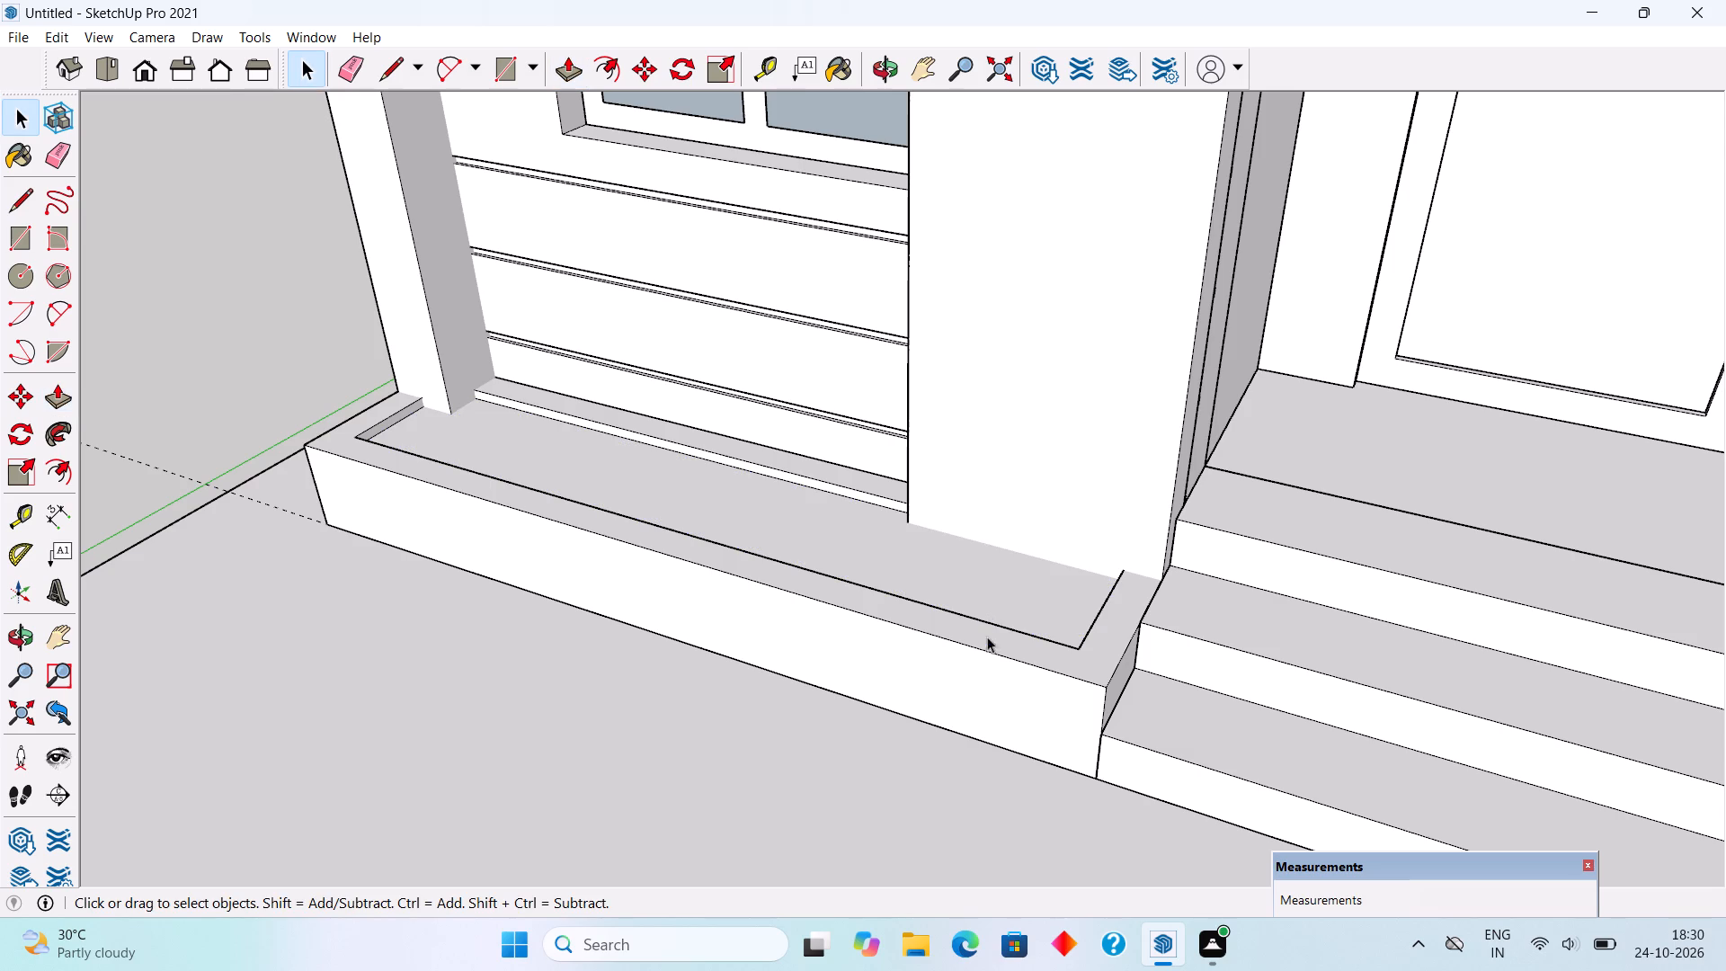
Select the whole recessed box beneath the front window and make it a group.
{"action": "triple_click", "coordinate": [988, 673]}
{"action": "right_click", "coordinate": [988, 673]}
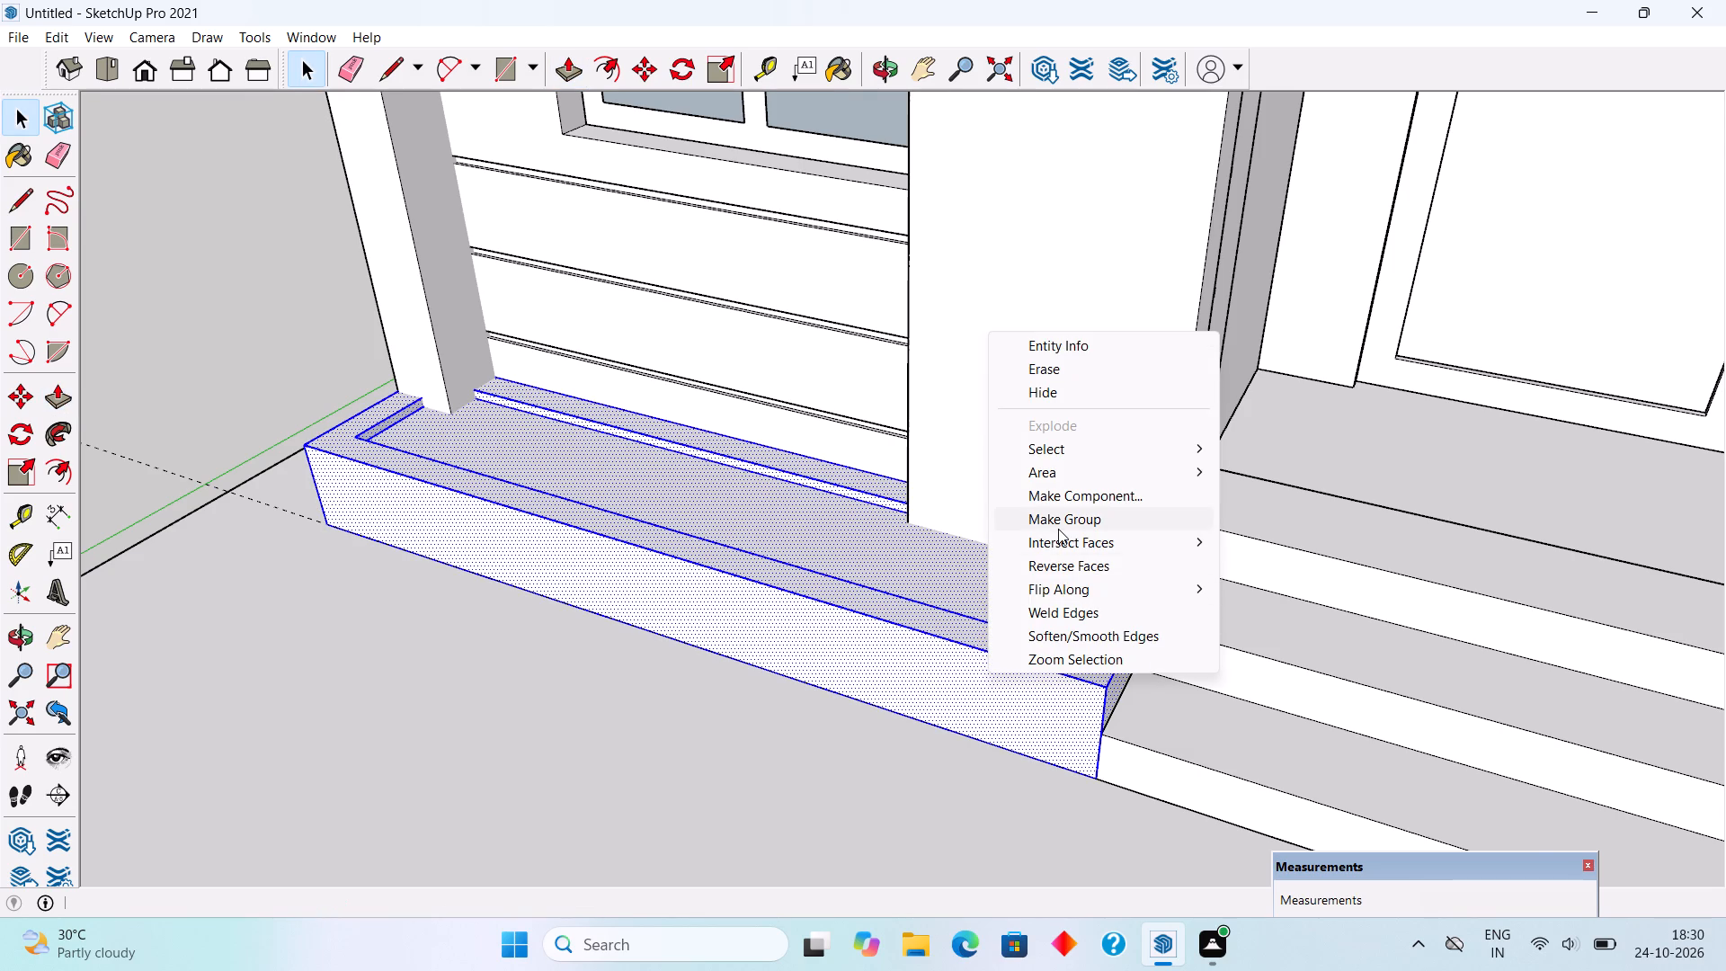
{"action": "left_click", "coordinate": [1058, 529]}
{"action": "scroll", "coordinate": [1058, 529], "scroll_direction": "down", "scroll_amount": 9}
{"action": "left_click", "coordinate": [521, 497]}
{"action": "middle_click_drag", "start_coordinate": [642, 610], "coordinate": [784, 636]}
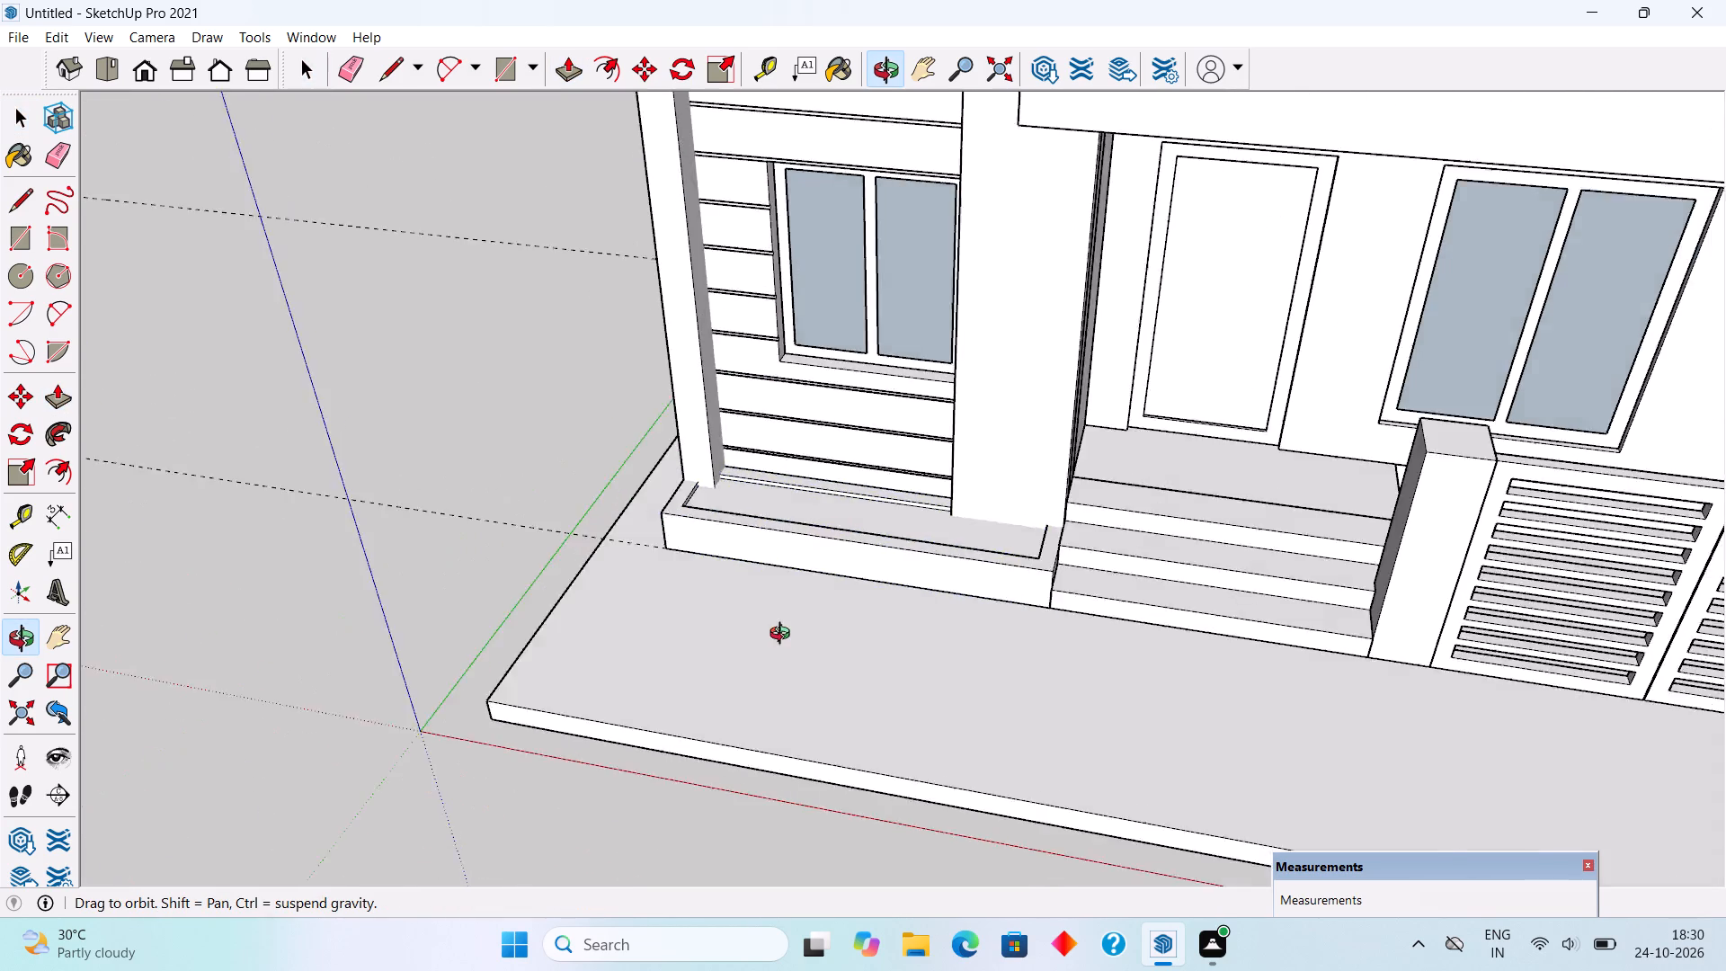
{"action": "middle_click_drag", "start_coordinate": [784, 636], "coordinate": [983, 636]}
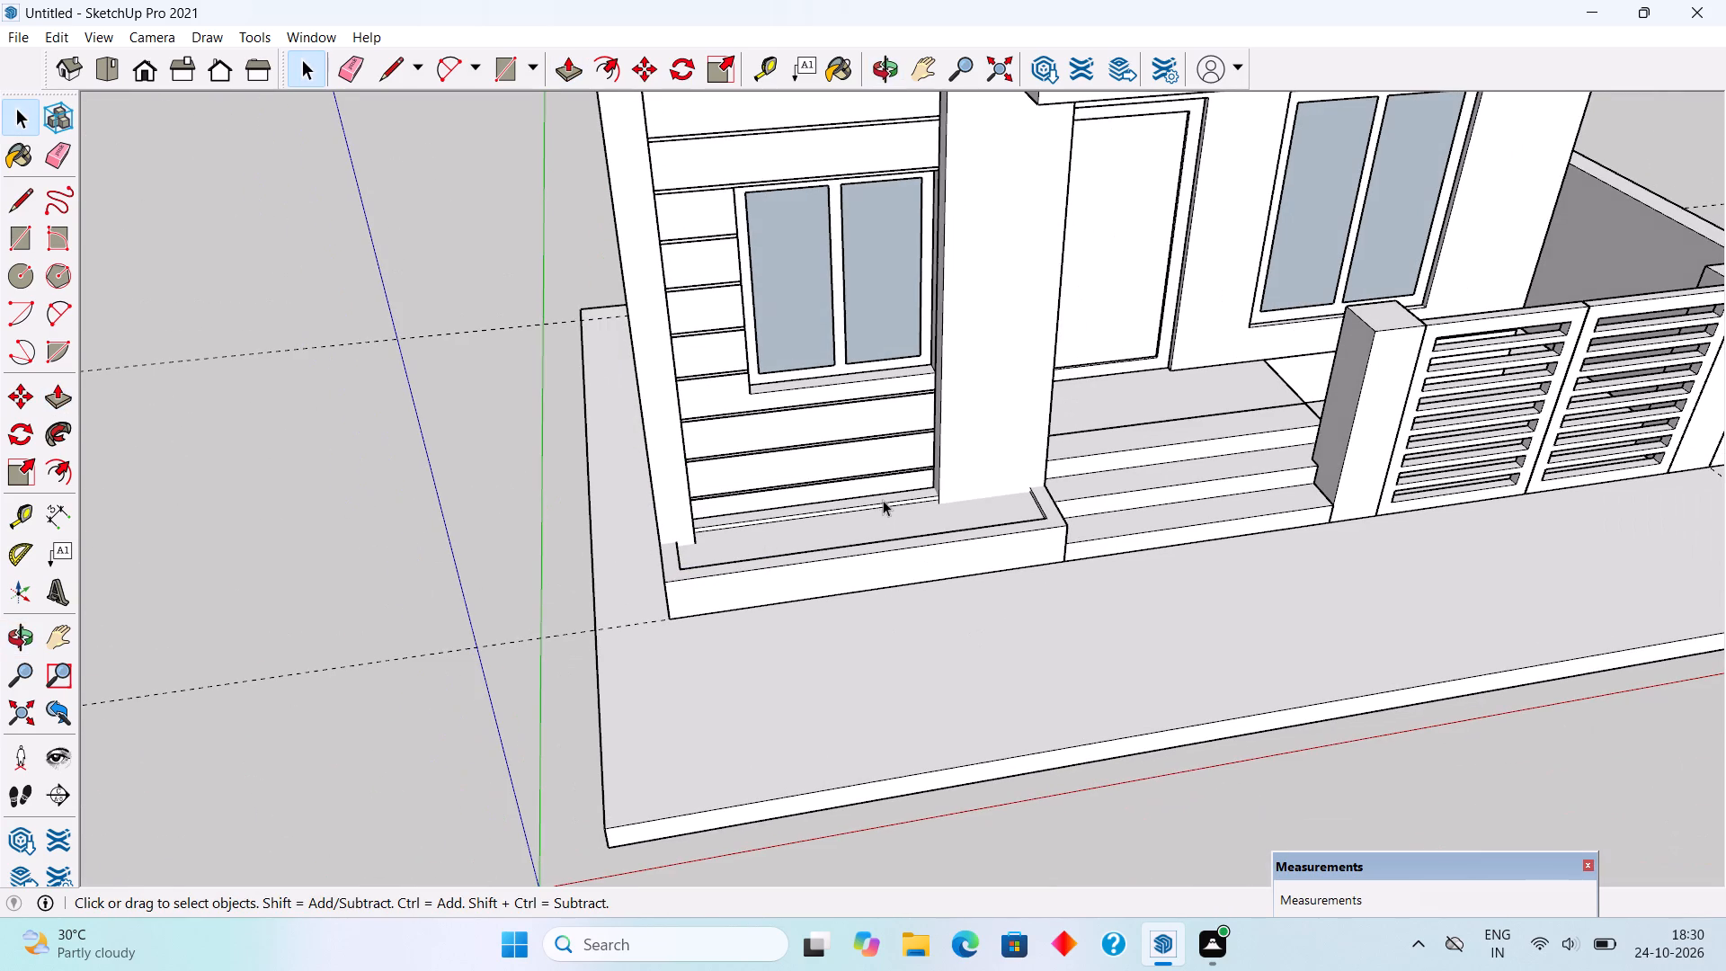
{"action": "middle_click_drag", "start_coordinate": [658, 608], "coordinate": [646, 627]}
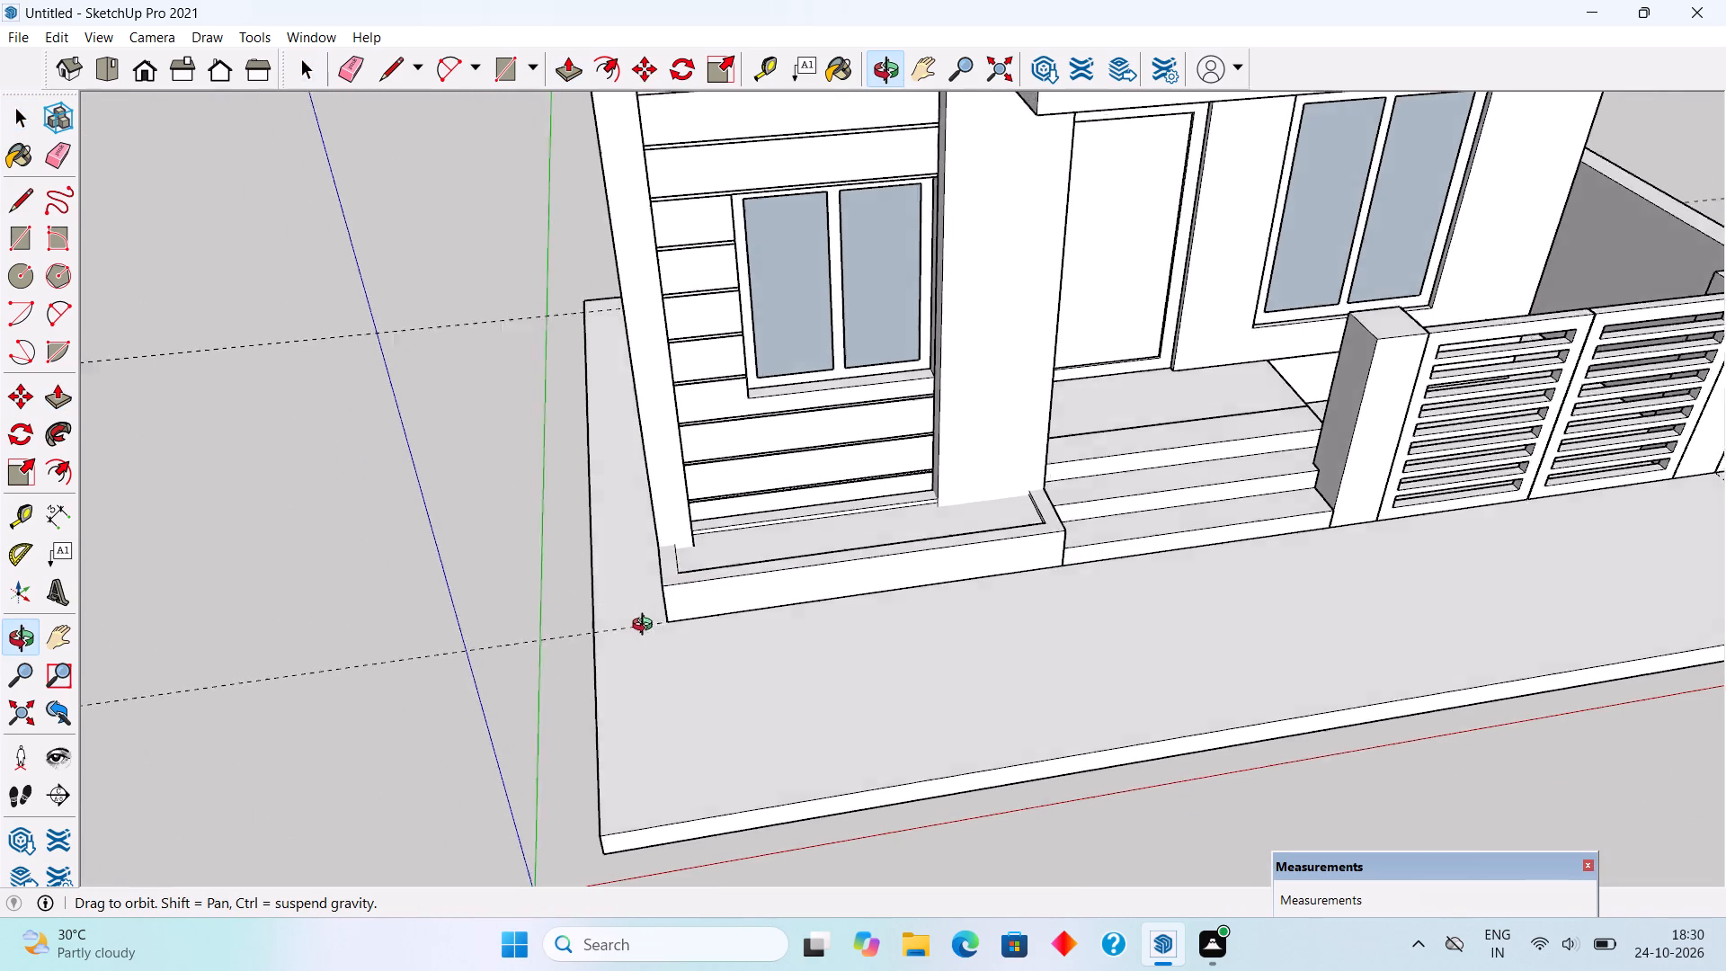
Scale the recessed box under the front window lengthwise to about 0.9, bringing its outer end in past the house's corner column.
{"action": "middle_click_drag", "start_coordinate": [646, 627], "coordinate": [627, 655]}
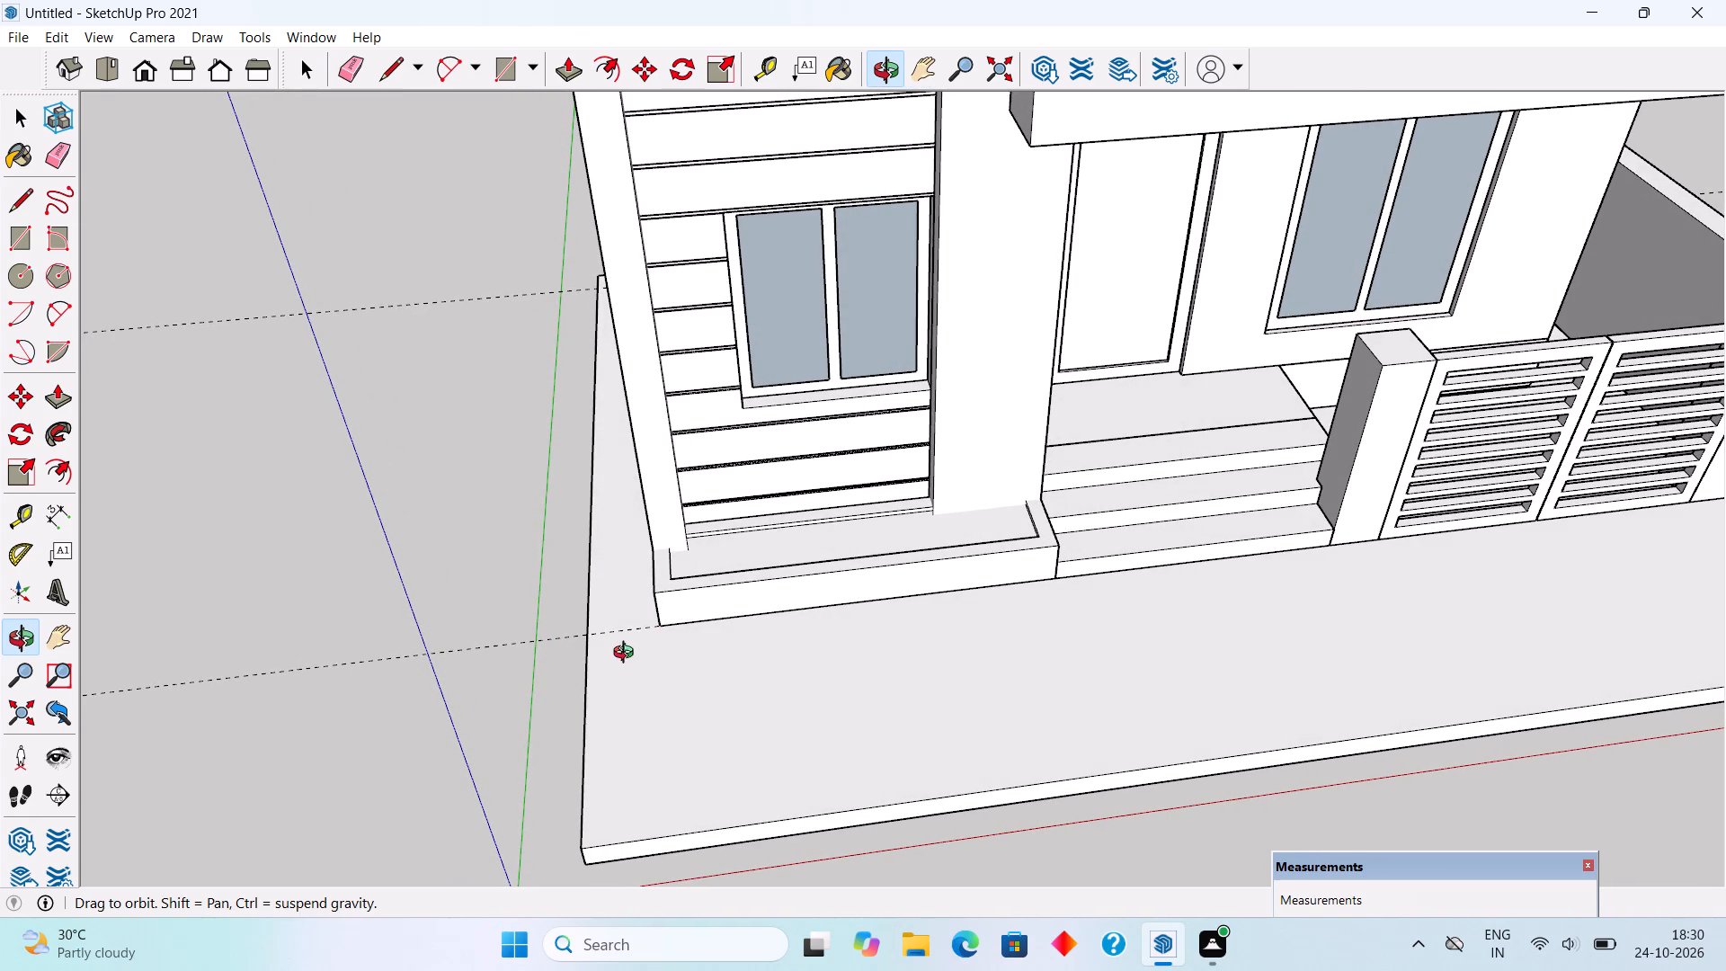
{"action": "middle_click_drag", "start_coordinate": [627, 655], "coordinate": [789, 650]}
{"action": "scroll", "coordinate": [734, 655], "scroll_direction": "up", "scroll_amount": 4}
{"action": "triple_click", "coordinate": [734, 620]}
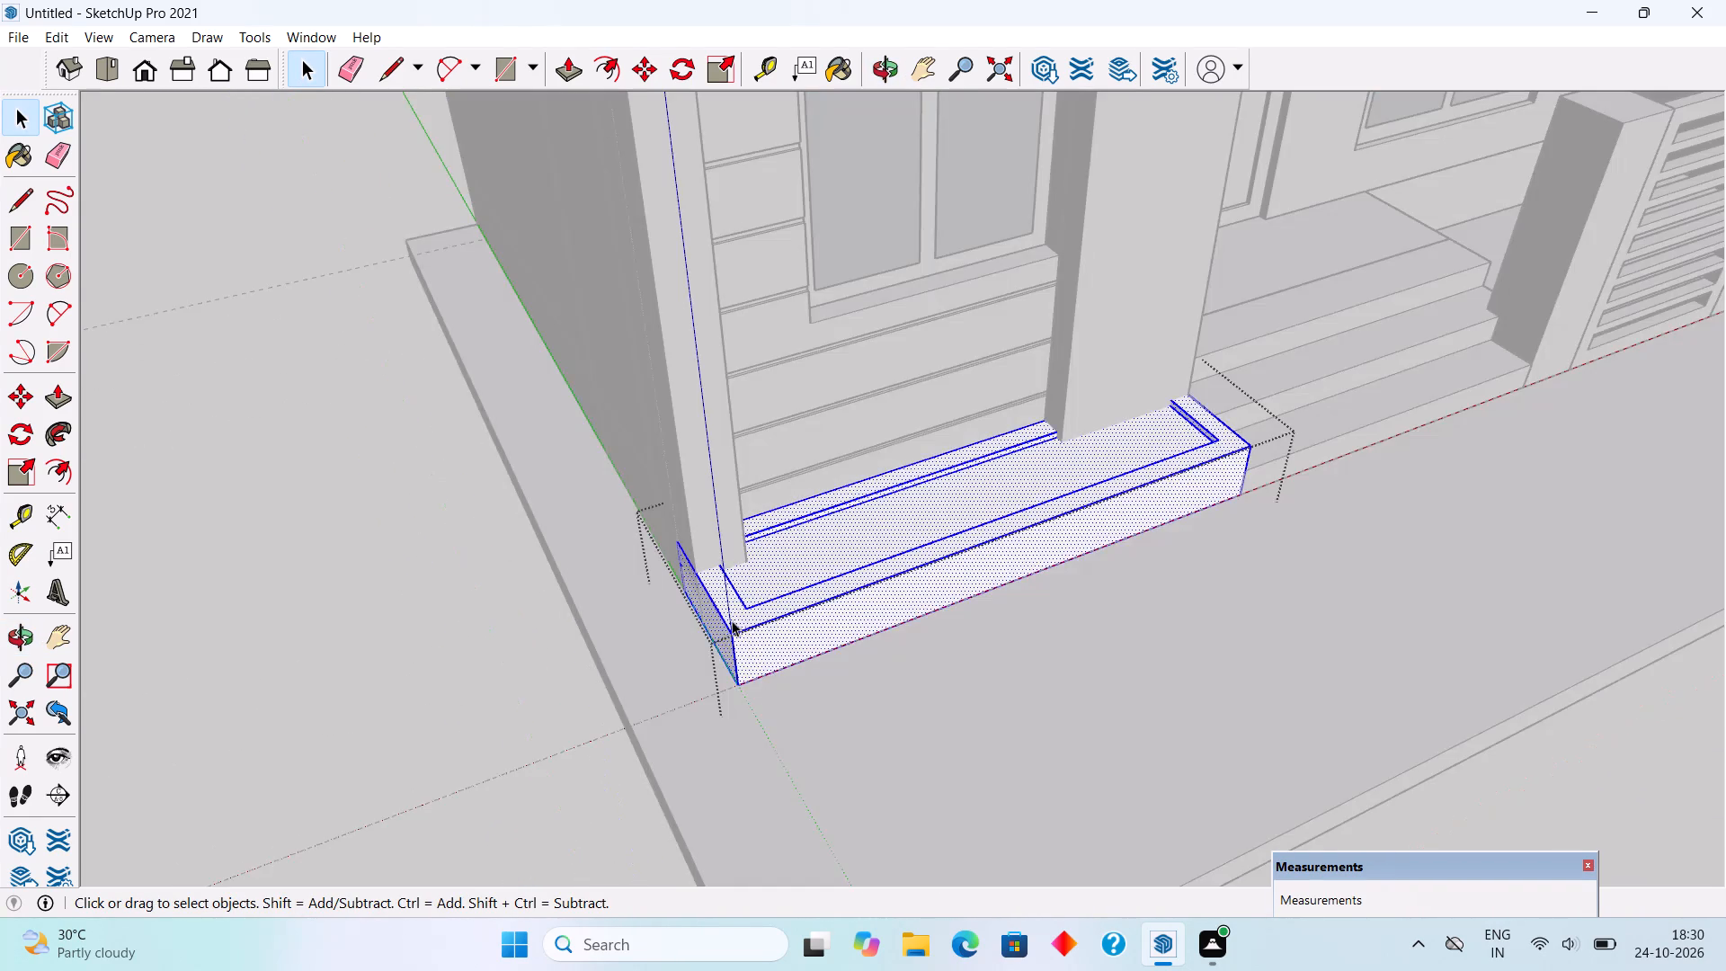
{"action": "scroll", "coordinate": [698, 639], "scroll_direction": "up", "scroll_amount": 6}
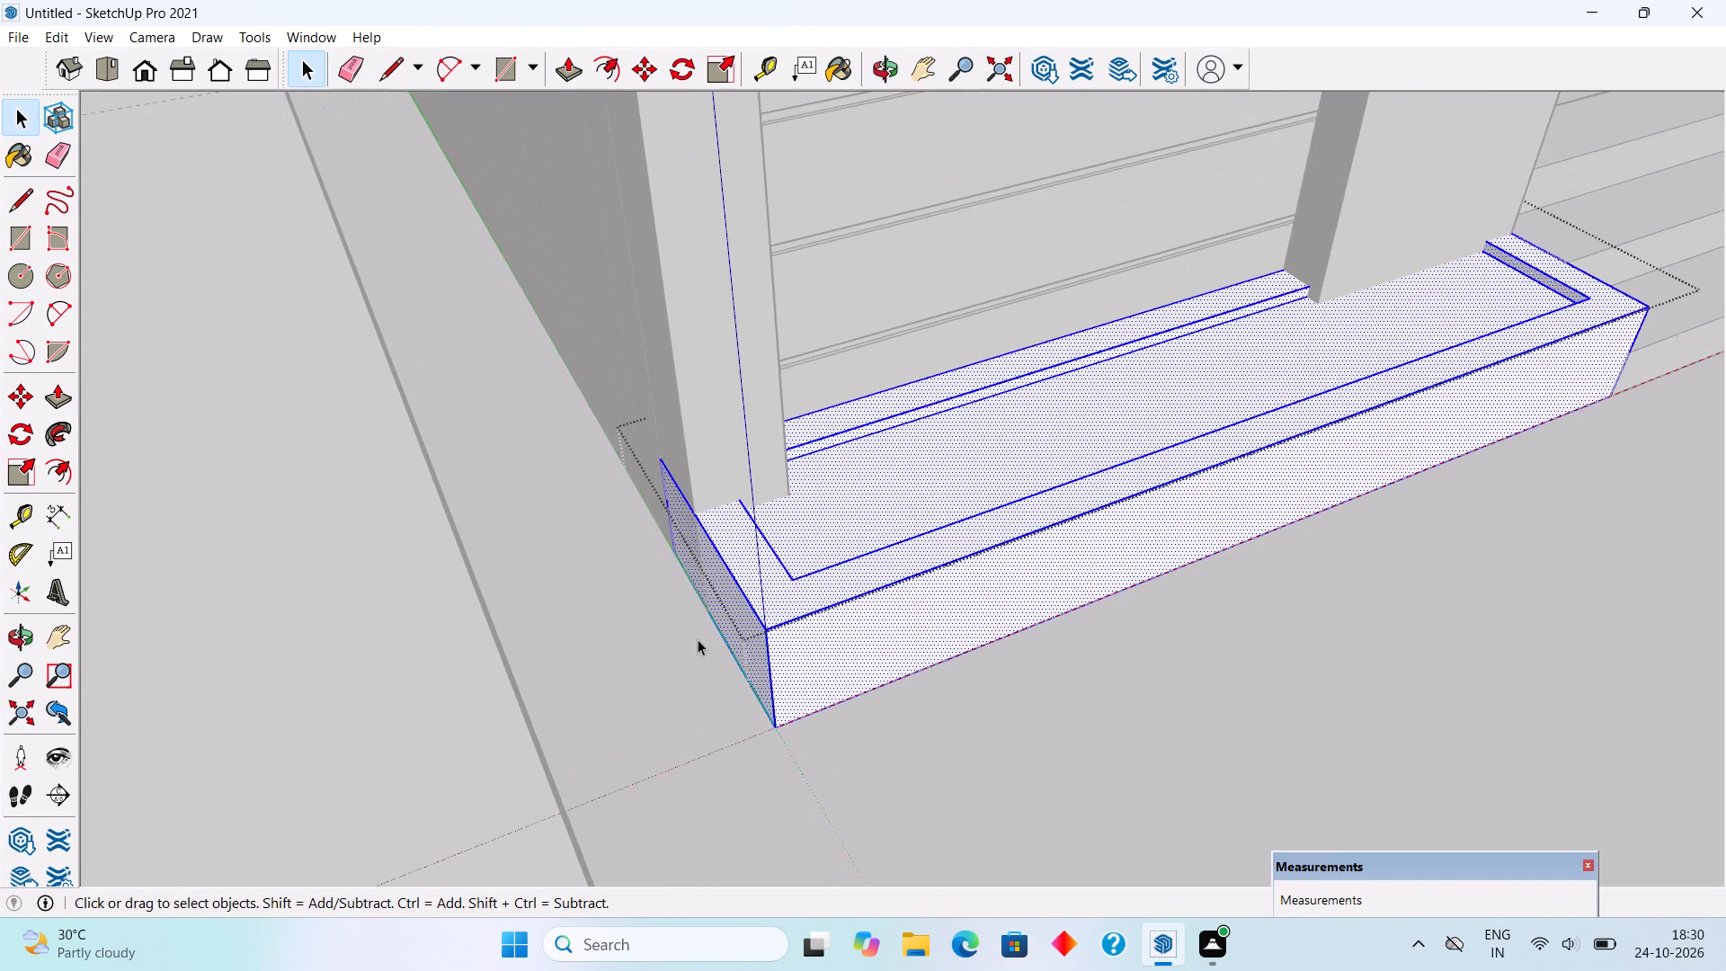
{"action": "key", "text": "s"}
{"action": "left_click", "coordinate": [714, 591]}
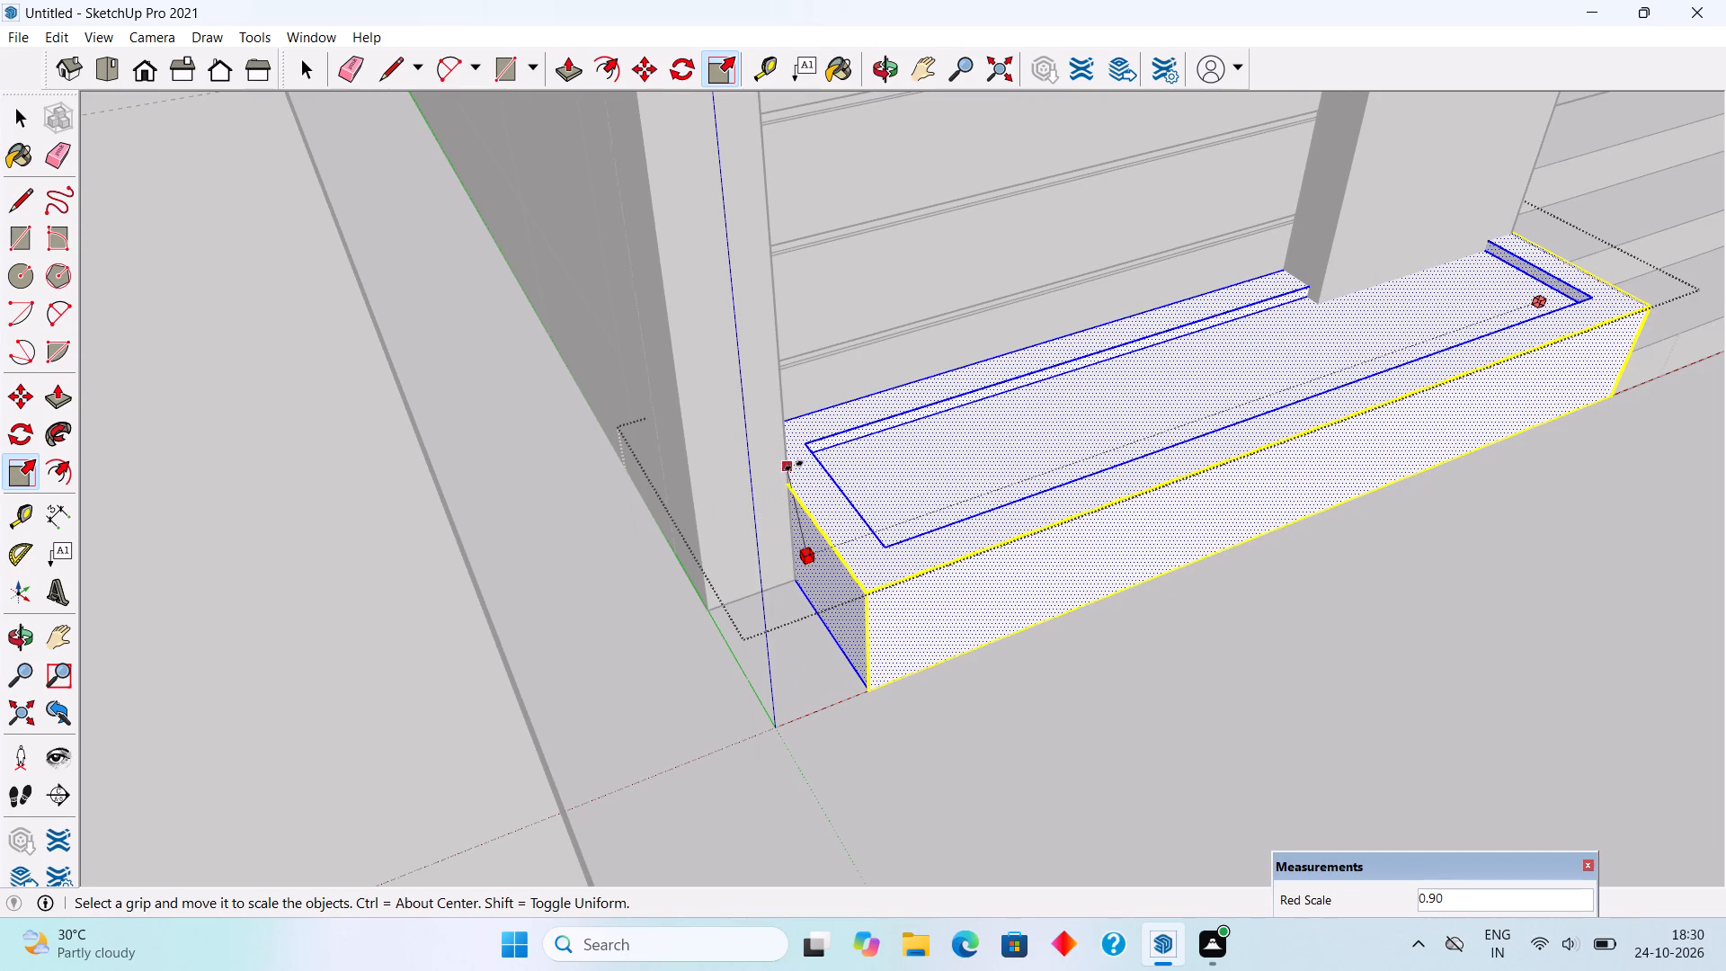
{"action": "left_click", "coordinate": [794, 462]}
{"action": "key", "text": "space"}
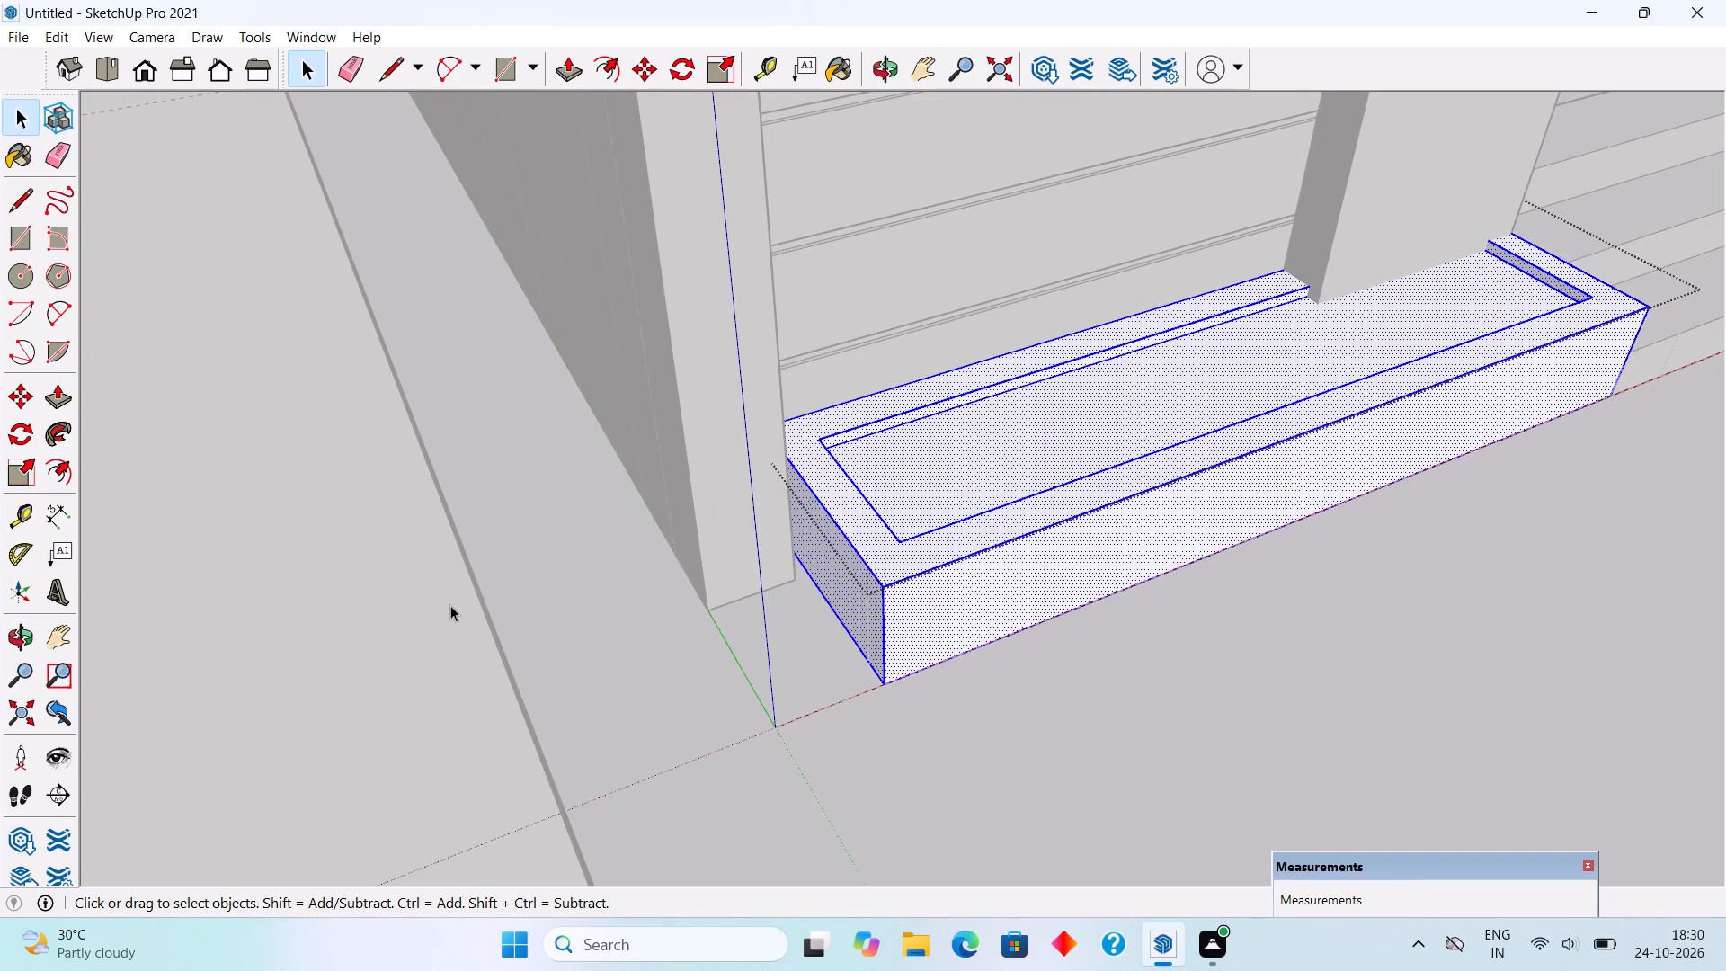
{"action": "left_click", "coordinate": [450, 605]}
Push/Pull the recessed box's outer end face to meet the inner edge of the corner column.
{"action": "middle_click_drag", "start_coordinate": [489, 630], "coordinate": [374, 684]}
{"action": "scroll", "coordinate": [373, 681], "scroll_direction": "down", "scroll_amount": 4}
{"action": "middle_click_drag", "start_coordinate": [570, 664], "coordinate": [564, 666]}
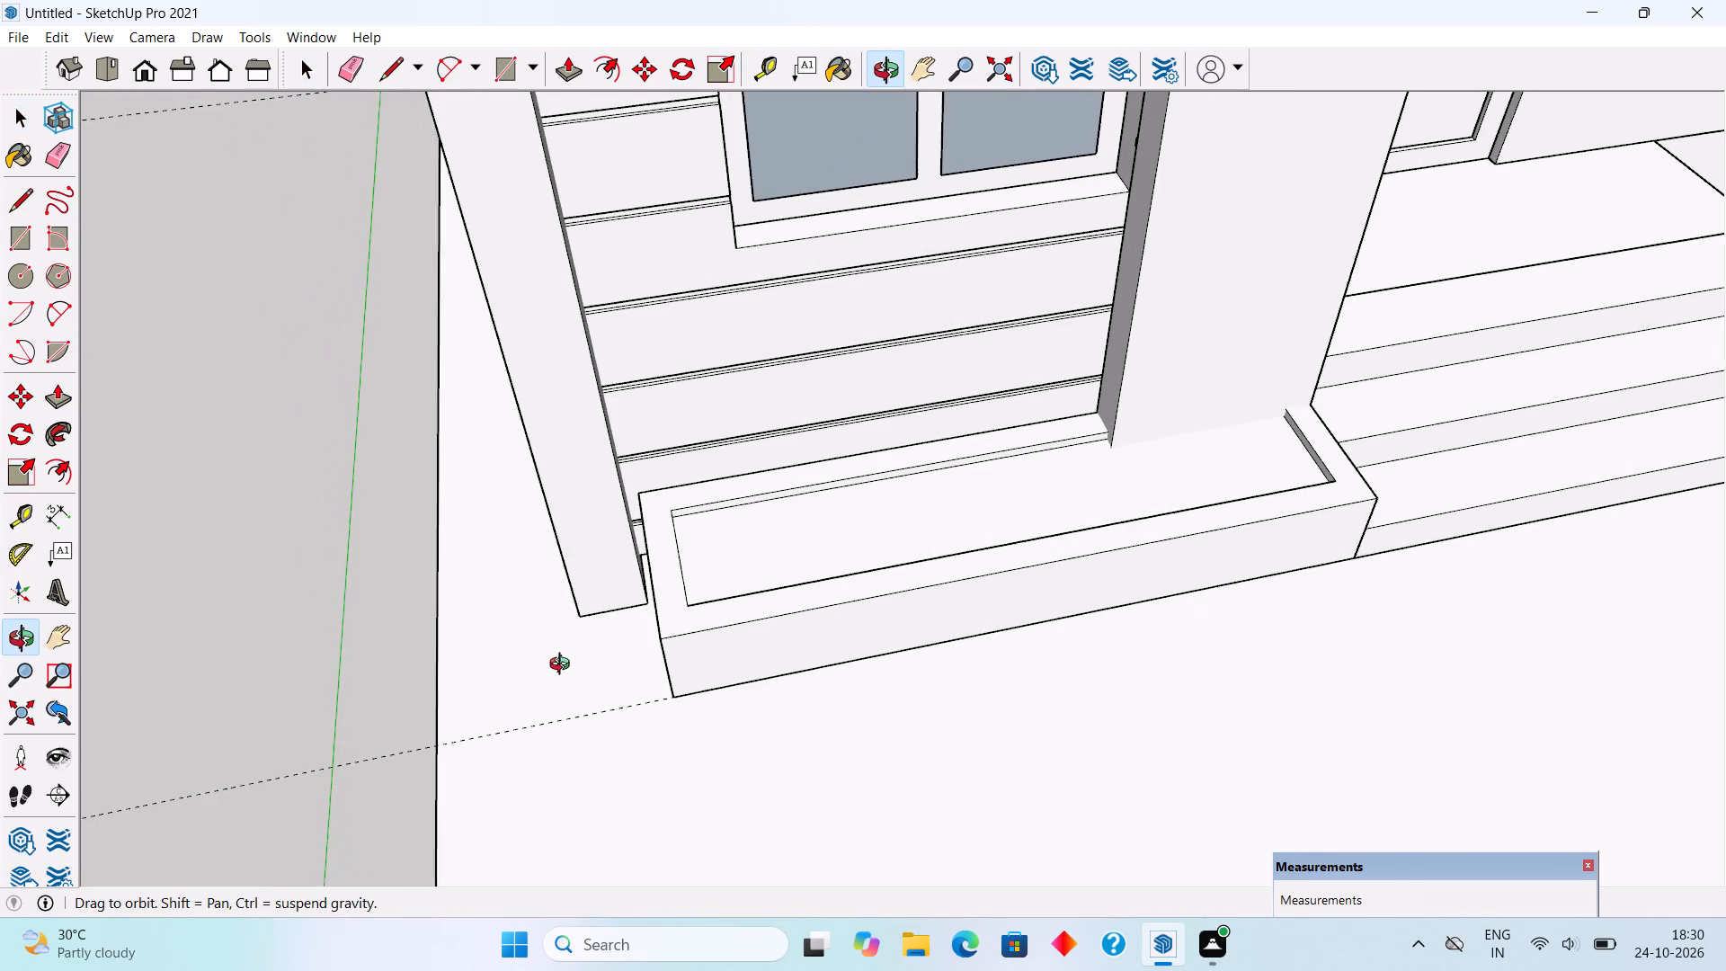
{"action": "middle_click_drag", "start_coordinate": [564, 666], "coordinate": [655, 667]}
{"action": "scroll", "coordinate": [700, 651], "scroll_direction": "up", "scroll_amount": 4}
{"action": "triple_click", "coordinate": [707, 645]}
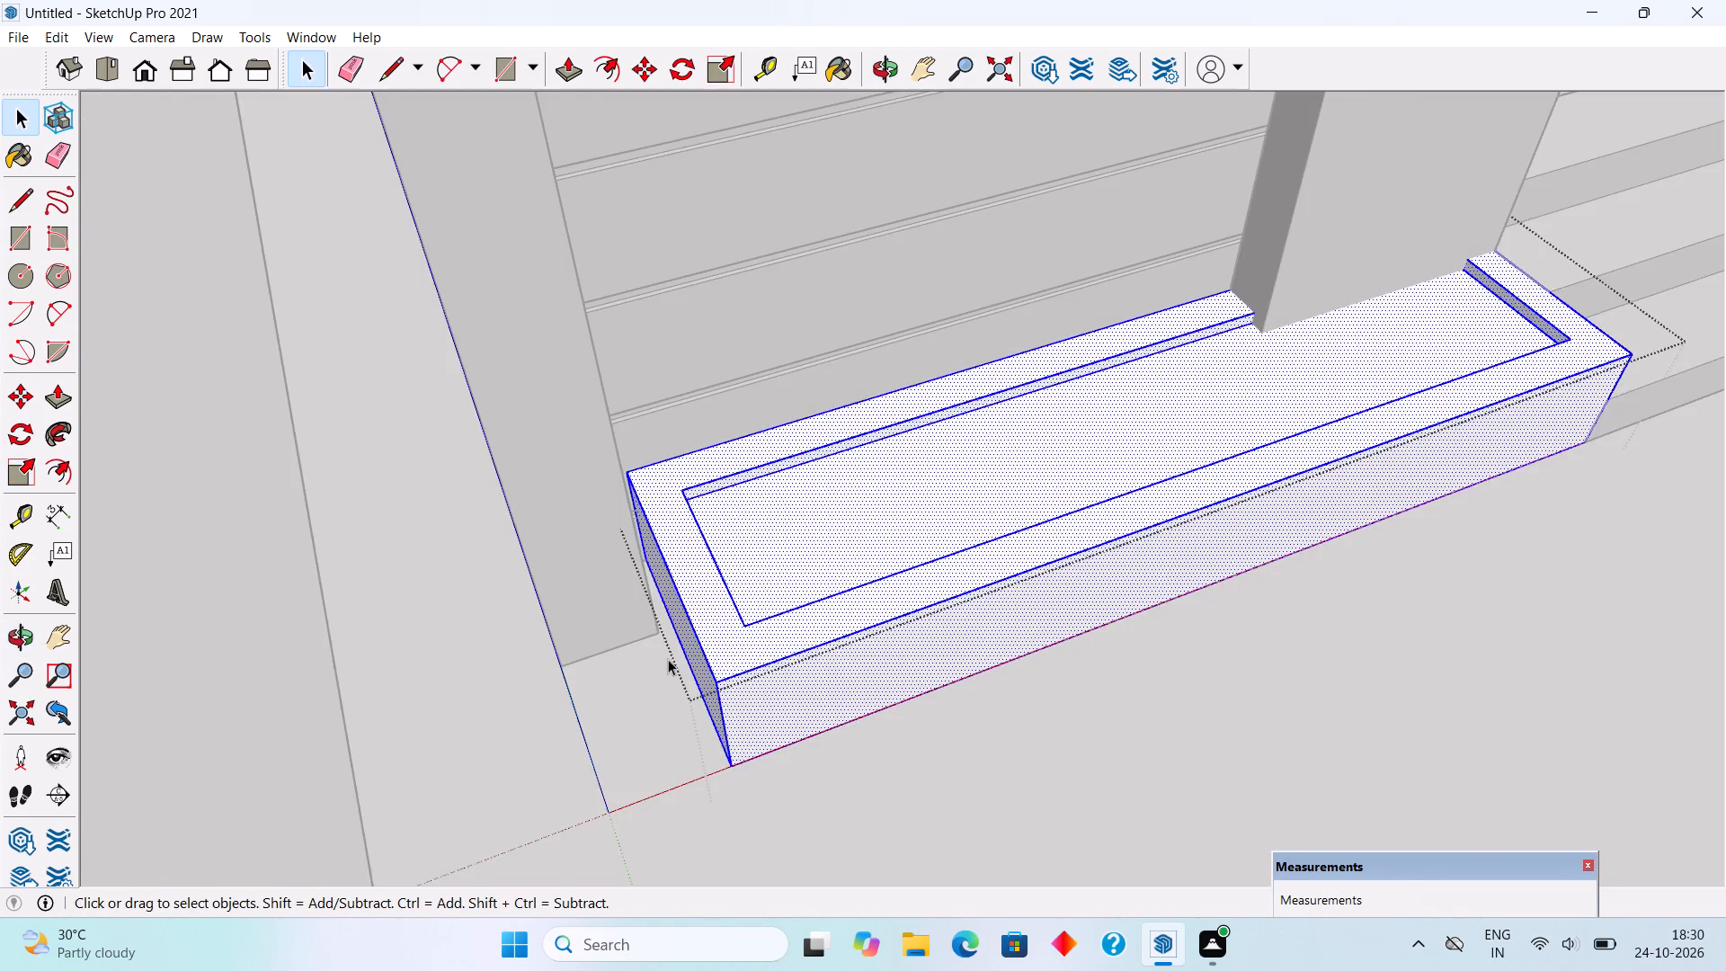
{"action": "scroll", "coordinate": [672, 658], "scroll_direction": "up", "scroll_amount": 4}
{"action": "key", "text": "p"}
{"action": "left_click_drag", "start_coordinate": [687, 631], "coordinate": [687, 623]}
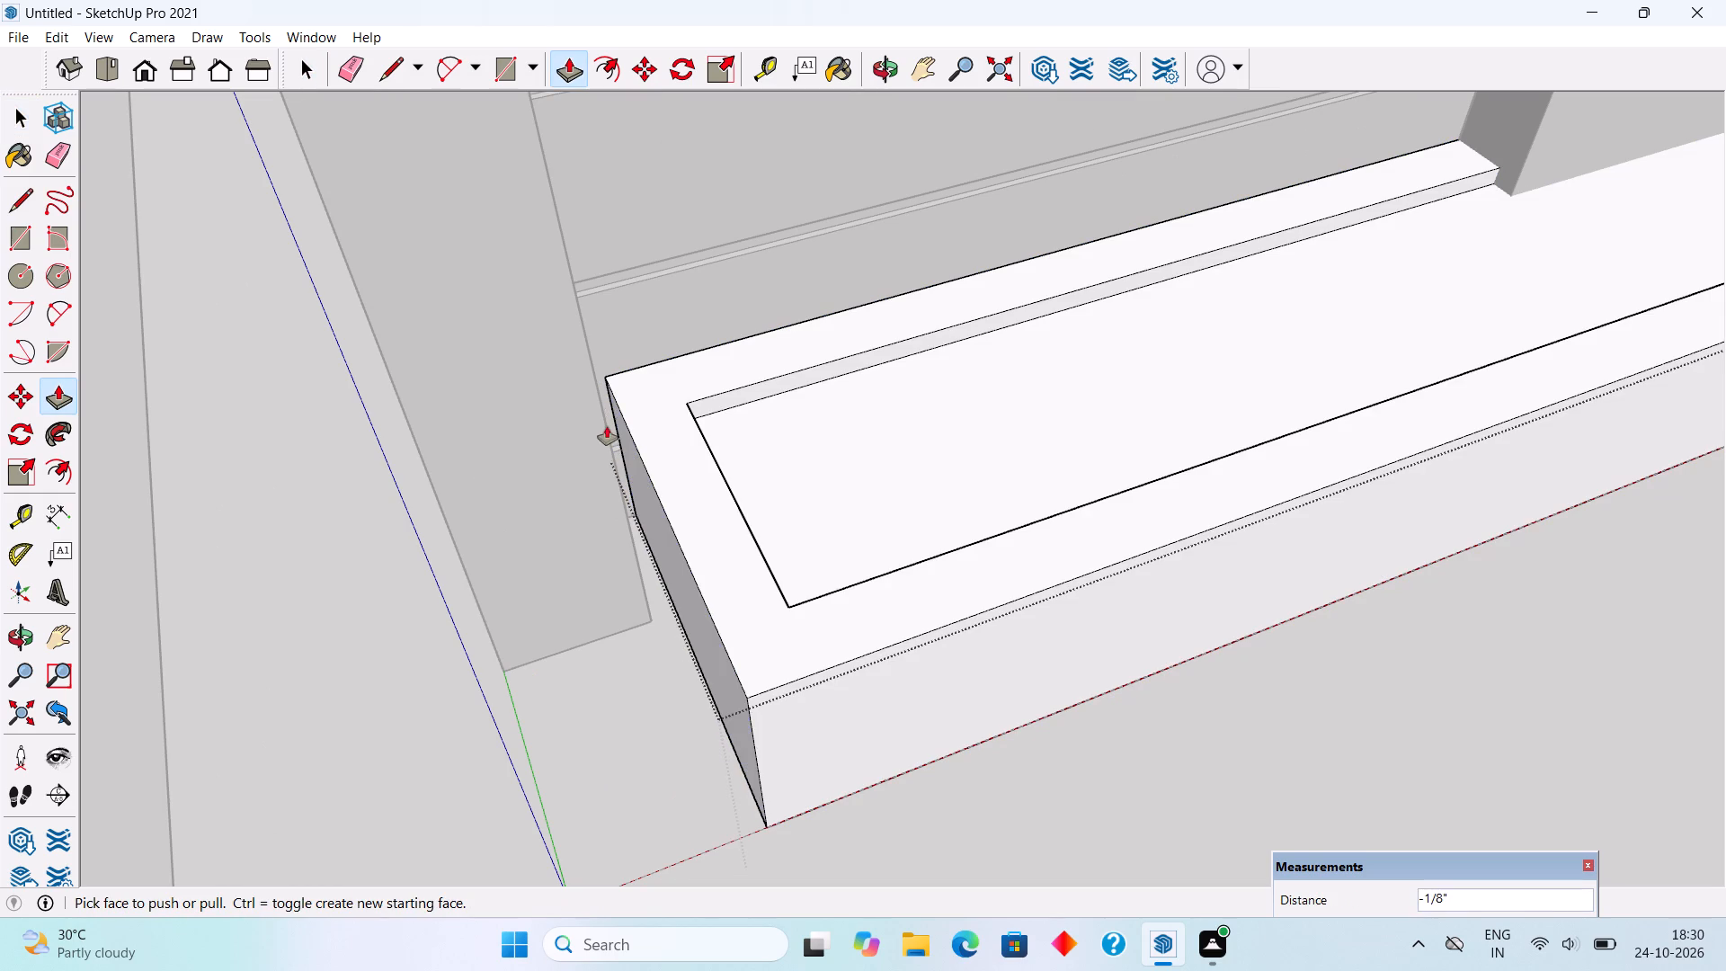
{"action": "left_click", "coordinate": [647, 508]}
{"action": "left_click", "coordinate": [610, 424]}
{"action": "key", "text": "space"}
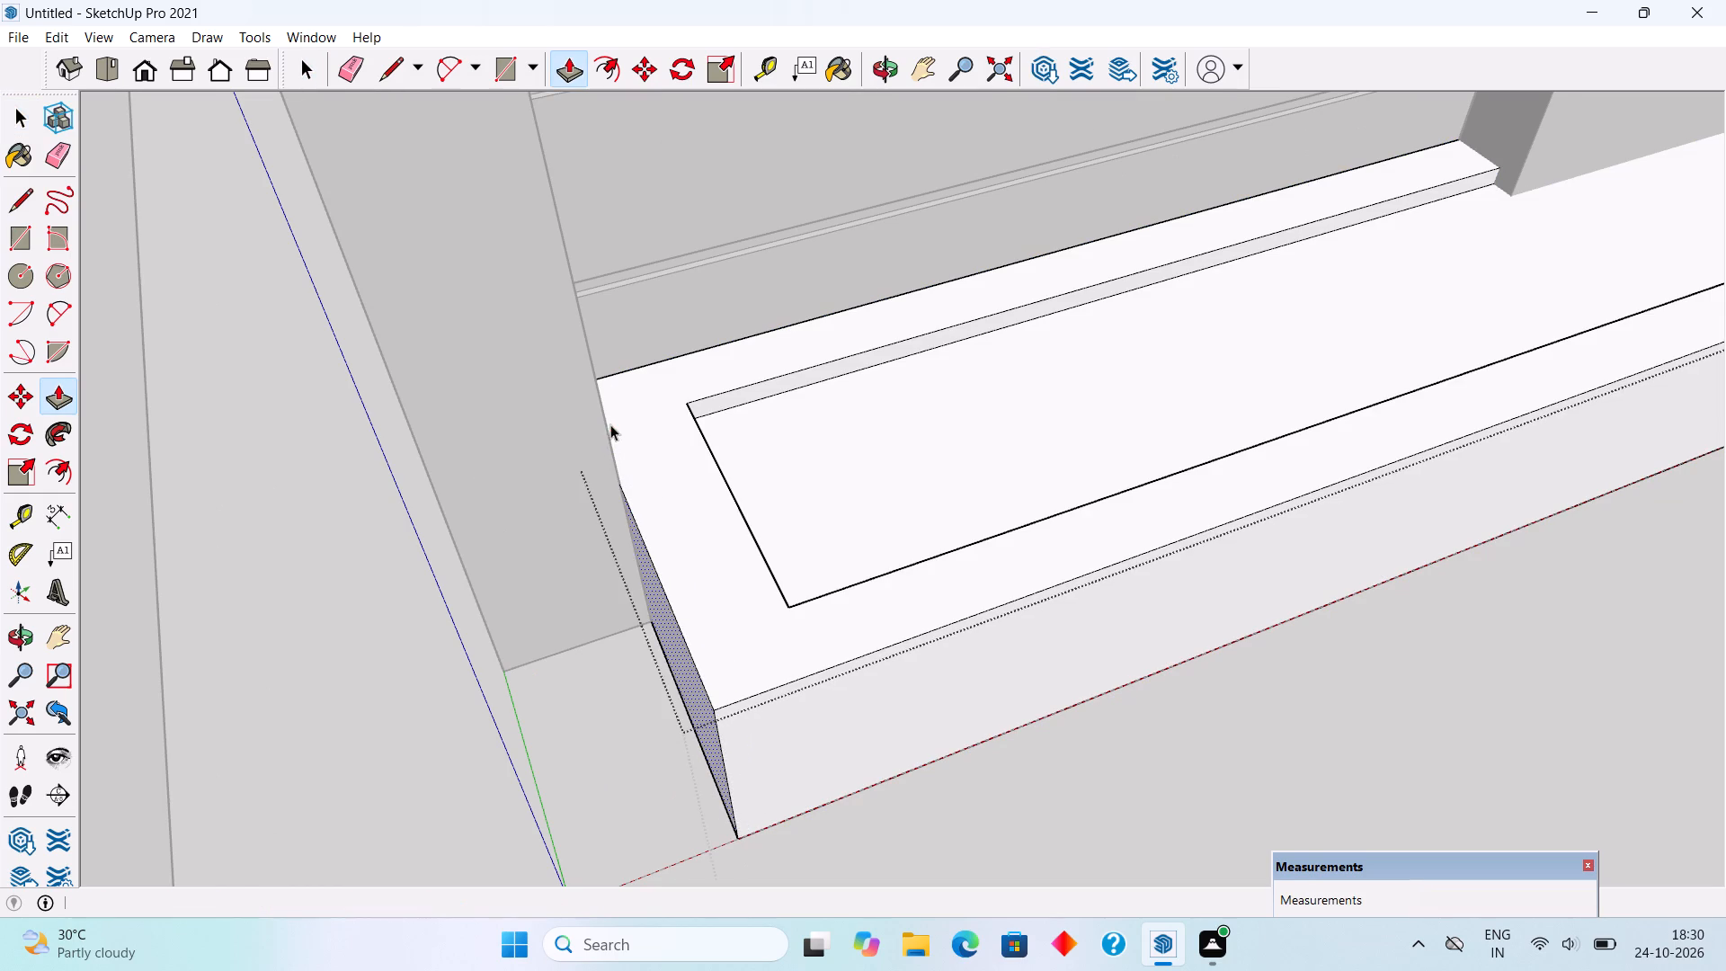
{"action": "scroll", "coordinate": [610, 427], "scroll_direction": "down", "scroll_amount": 4}
{"action": "left_click", "coordinate": [219, 573]}
{"action": "scroll", "coordinate": [622, 583], "scroll_direction": "down", "scroll_amount": 5}
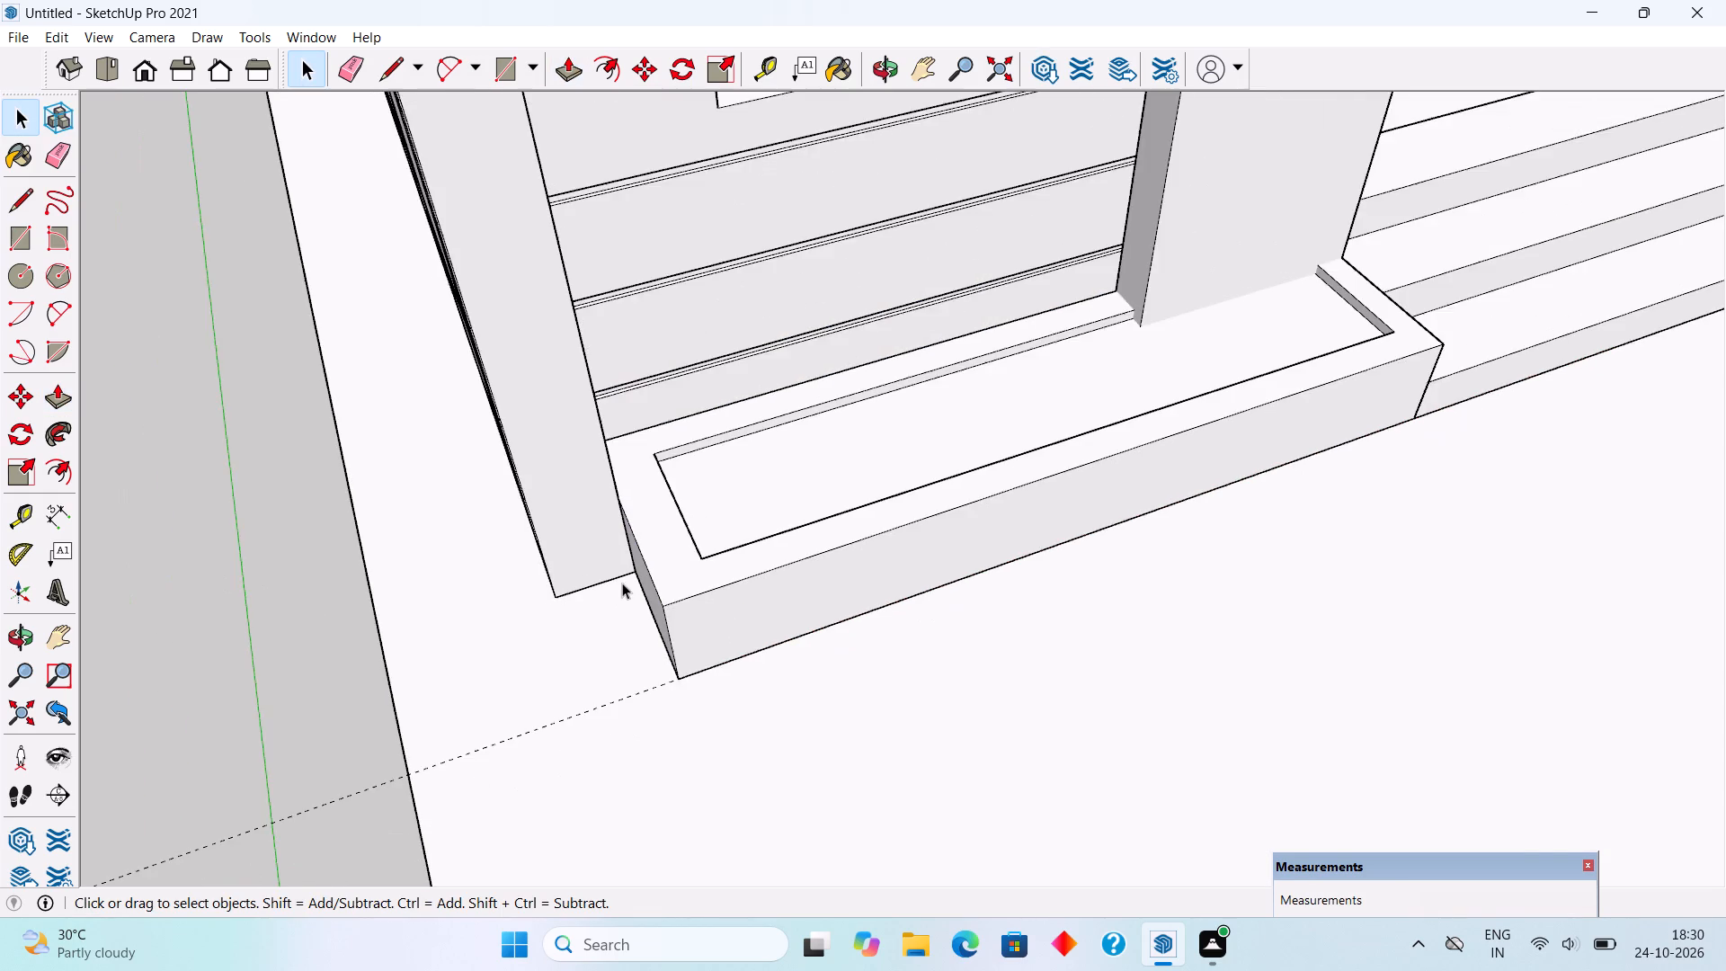
Place two parallel guides across the front slab, one along the house's side wall line and one through the recessed box's outer corner.
{"action": "middle_click_drag", "start_coordinate": [654, 569], "coordinate": [780, 512]}
{"action": "key", "text": "r"}
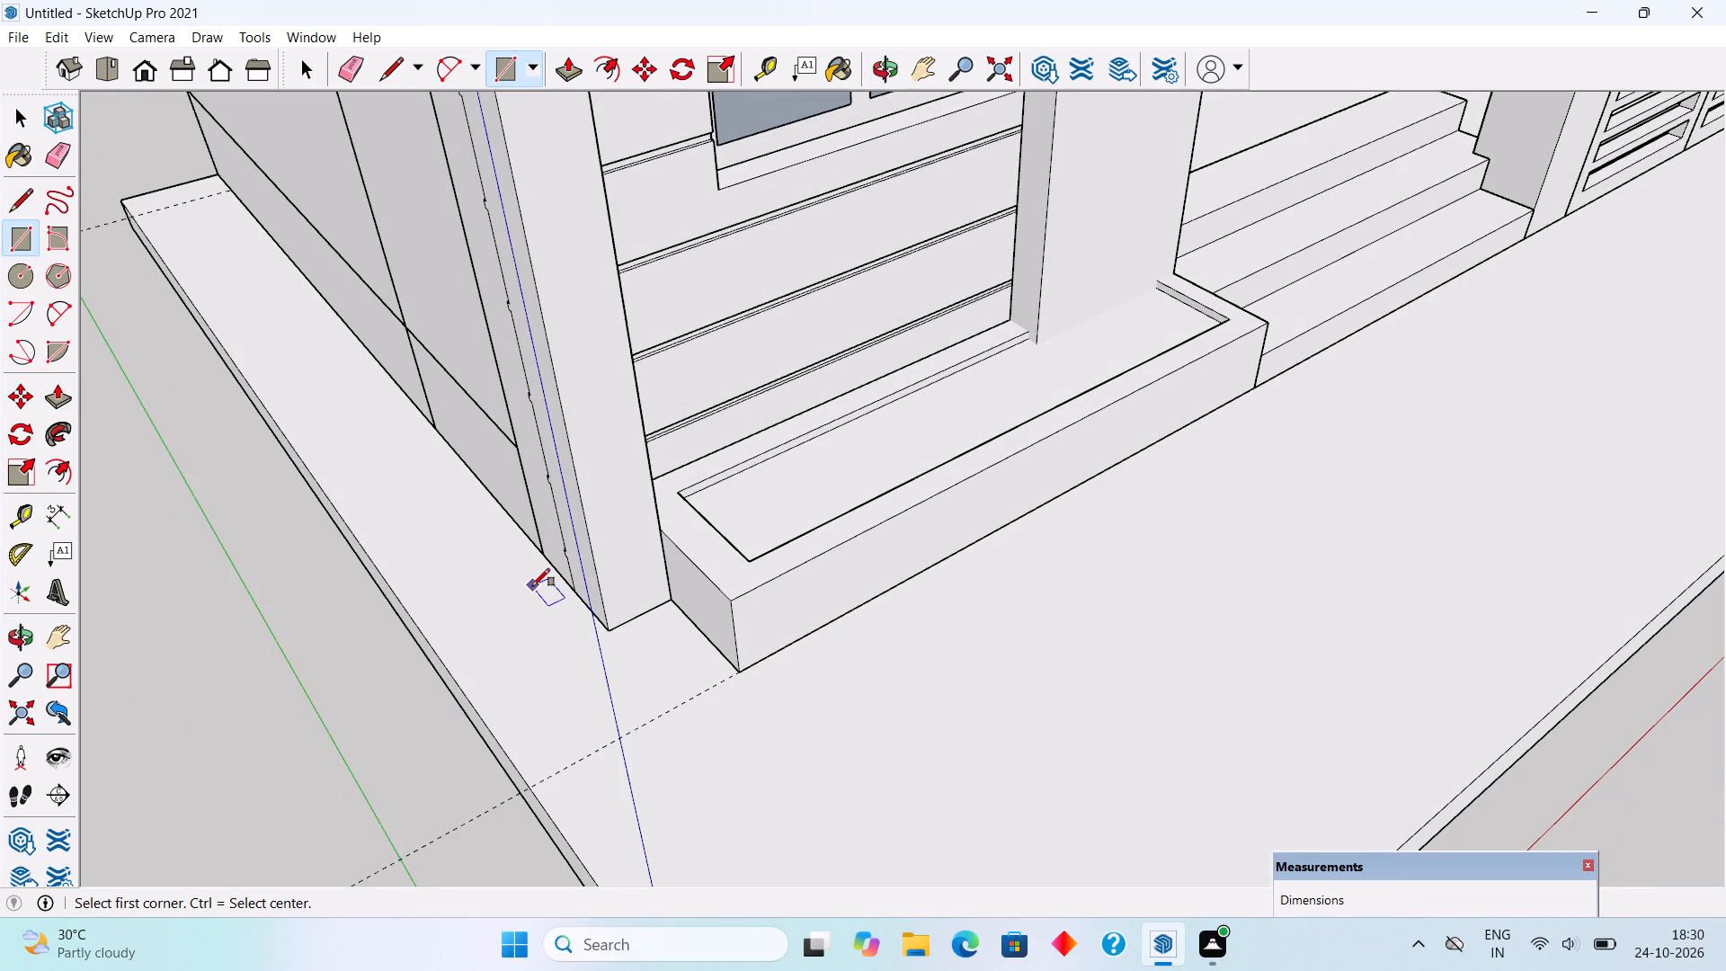
{"action": "key", "text": "t"}
{"action": "double_click", "coordinate": [524, 538]}
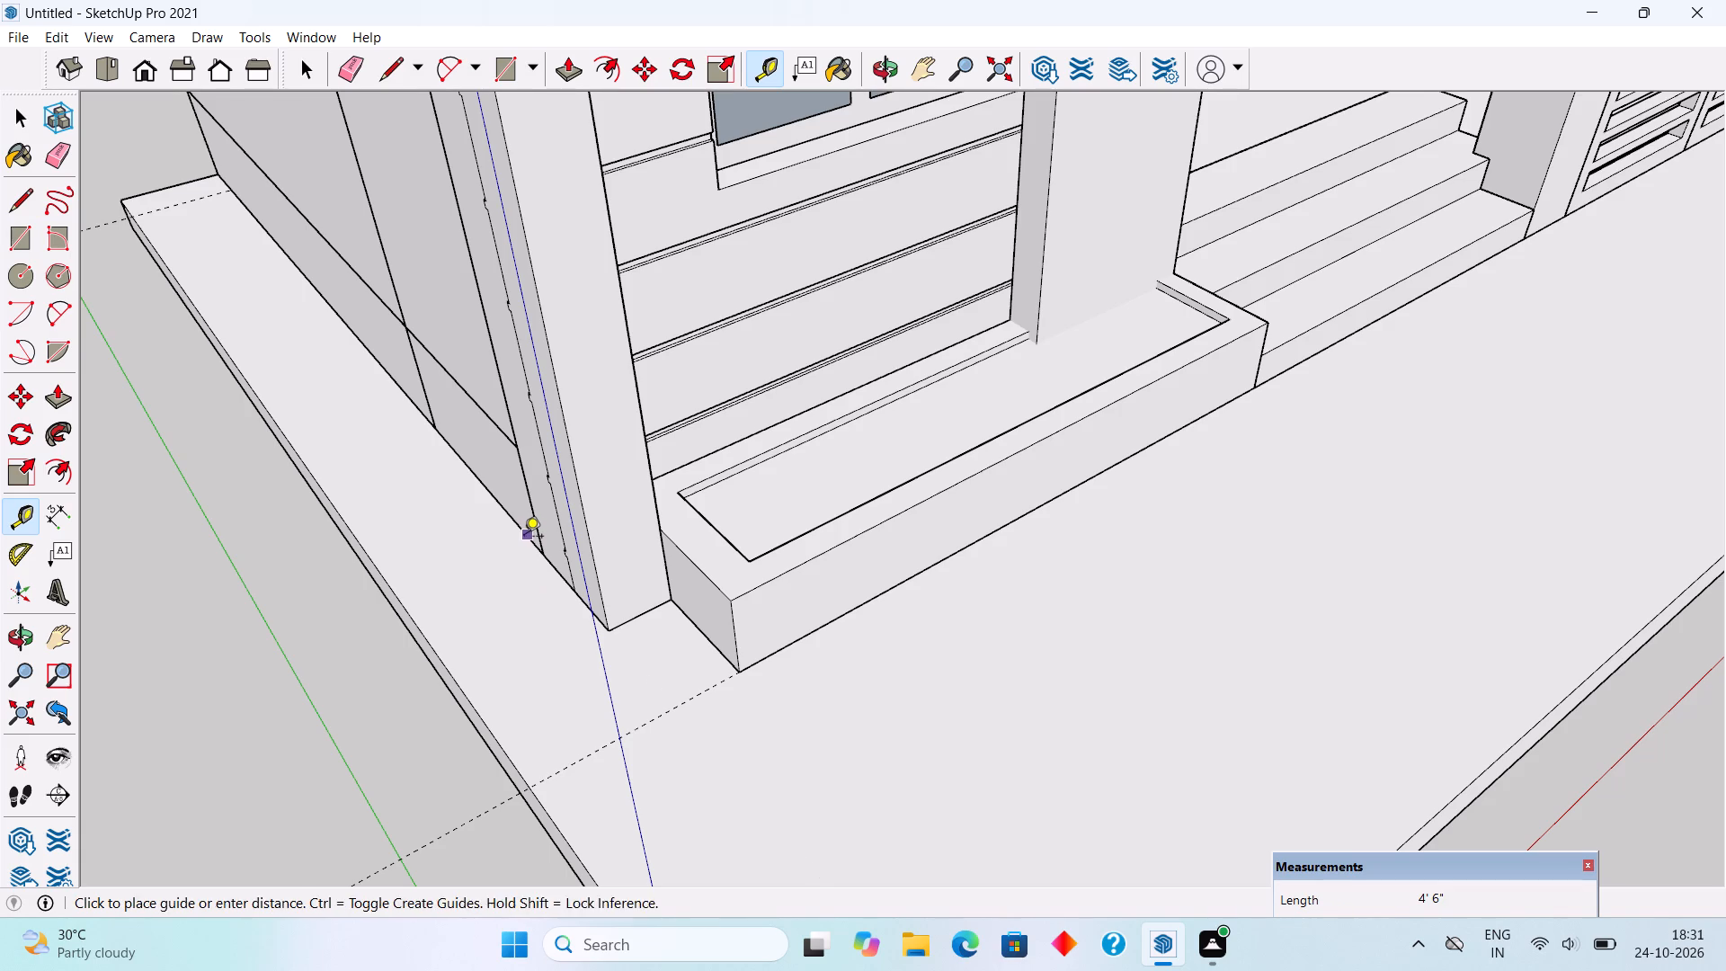
{"action": "left_click", "coordinate": [756, 797]}
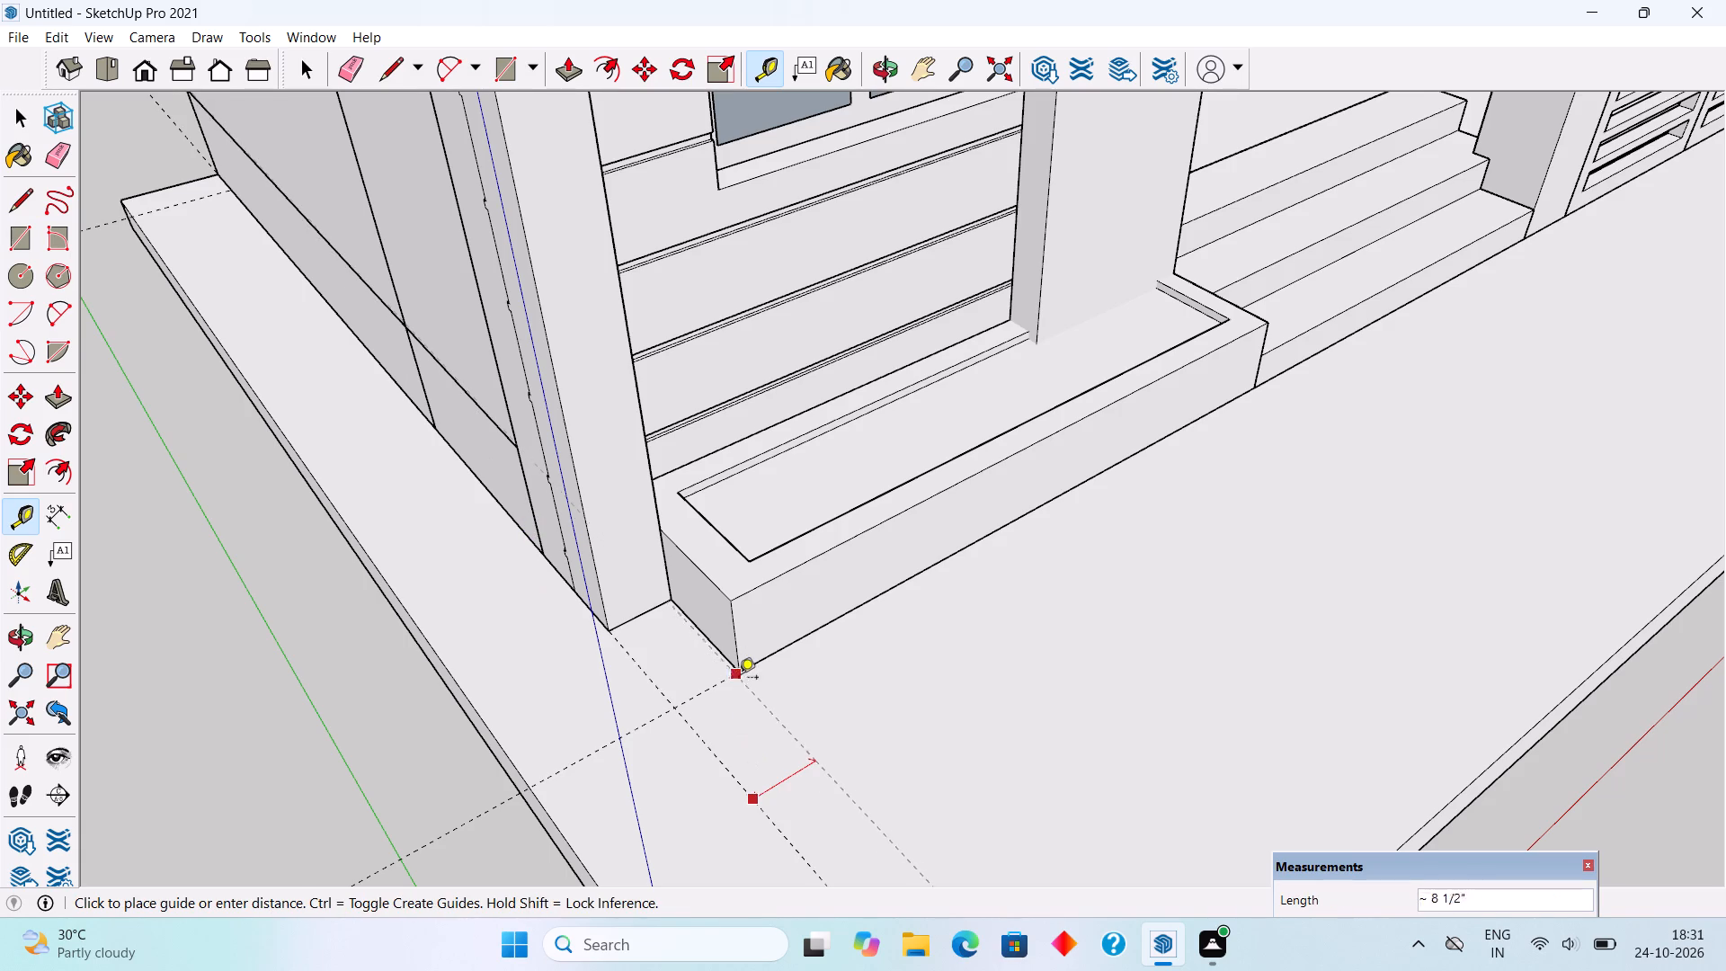
{"action": "left_click", "coordinate": [739, 672]}
{"action": "key", "text": "space"}
Draw a 9" wide rectangle on the slab between the two guides, from the corner column to the slab's front edge.
{"action": "scroll", "coordinate": [739, 672], "scroll_direction": "down", "scroll_amount": 9}
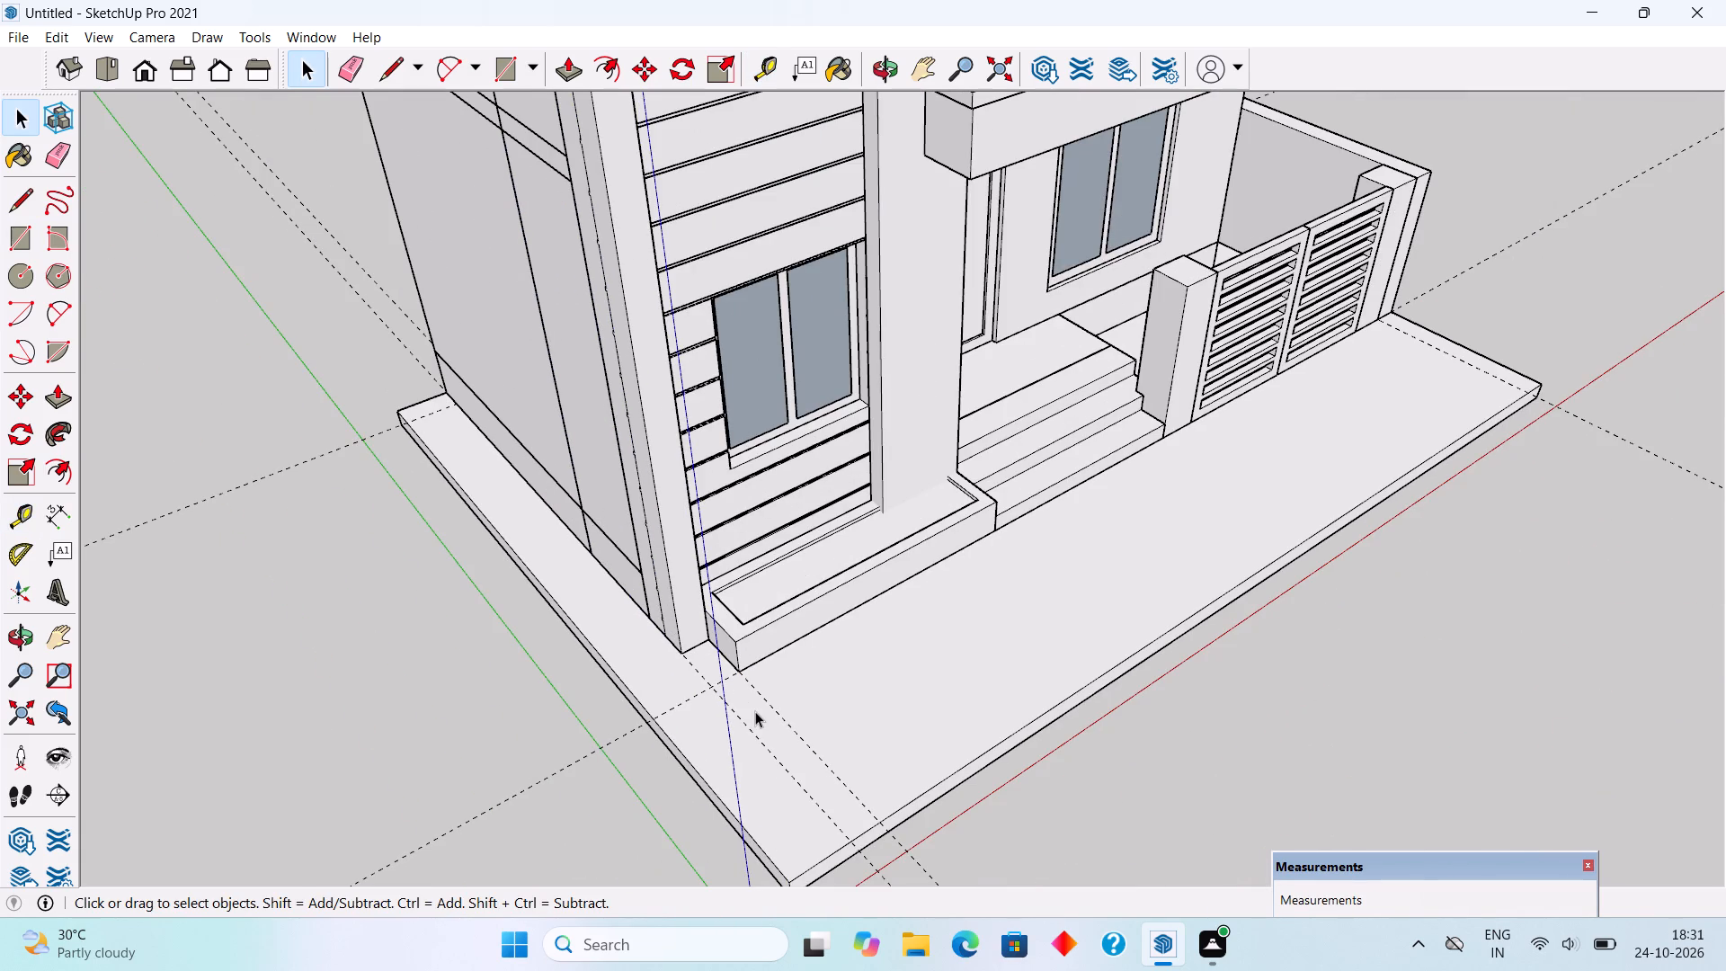
{"action": "key", "text": "r"}
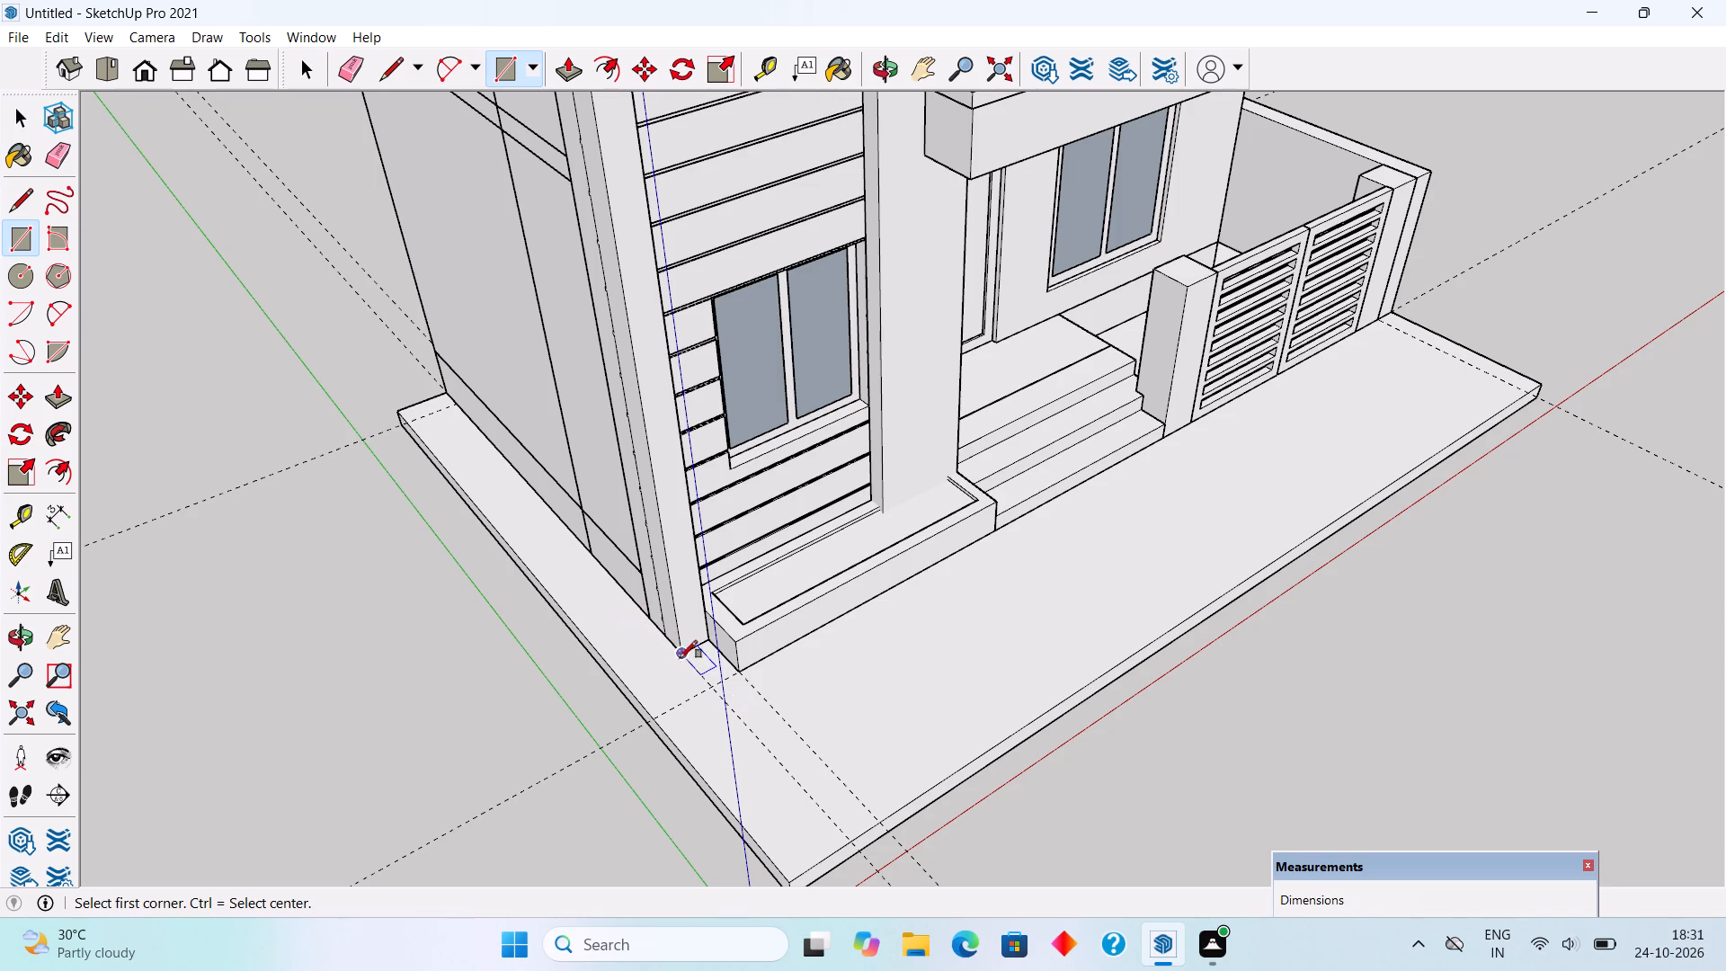
{"action": "left_click", "coordinate": [683, 656]}
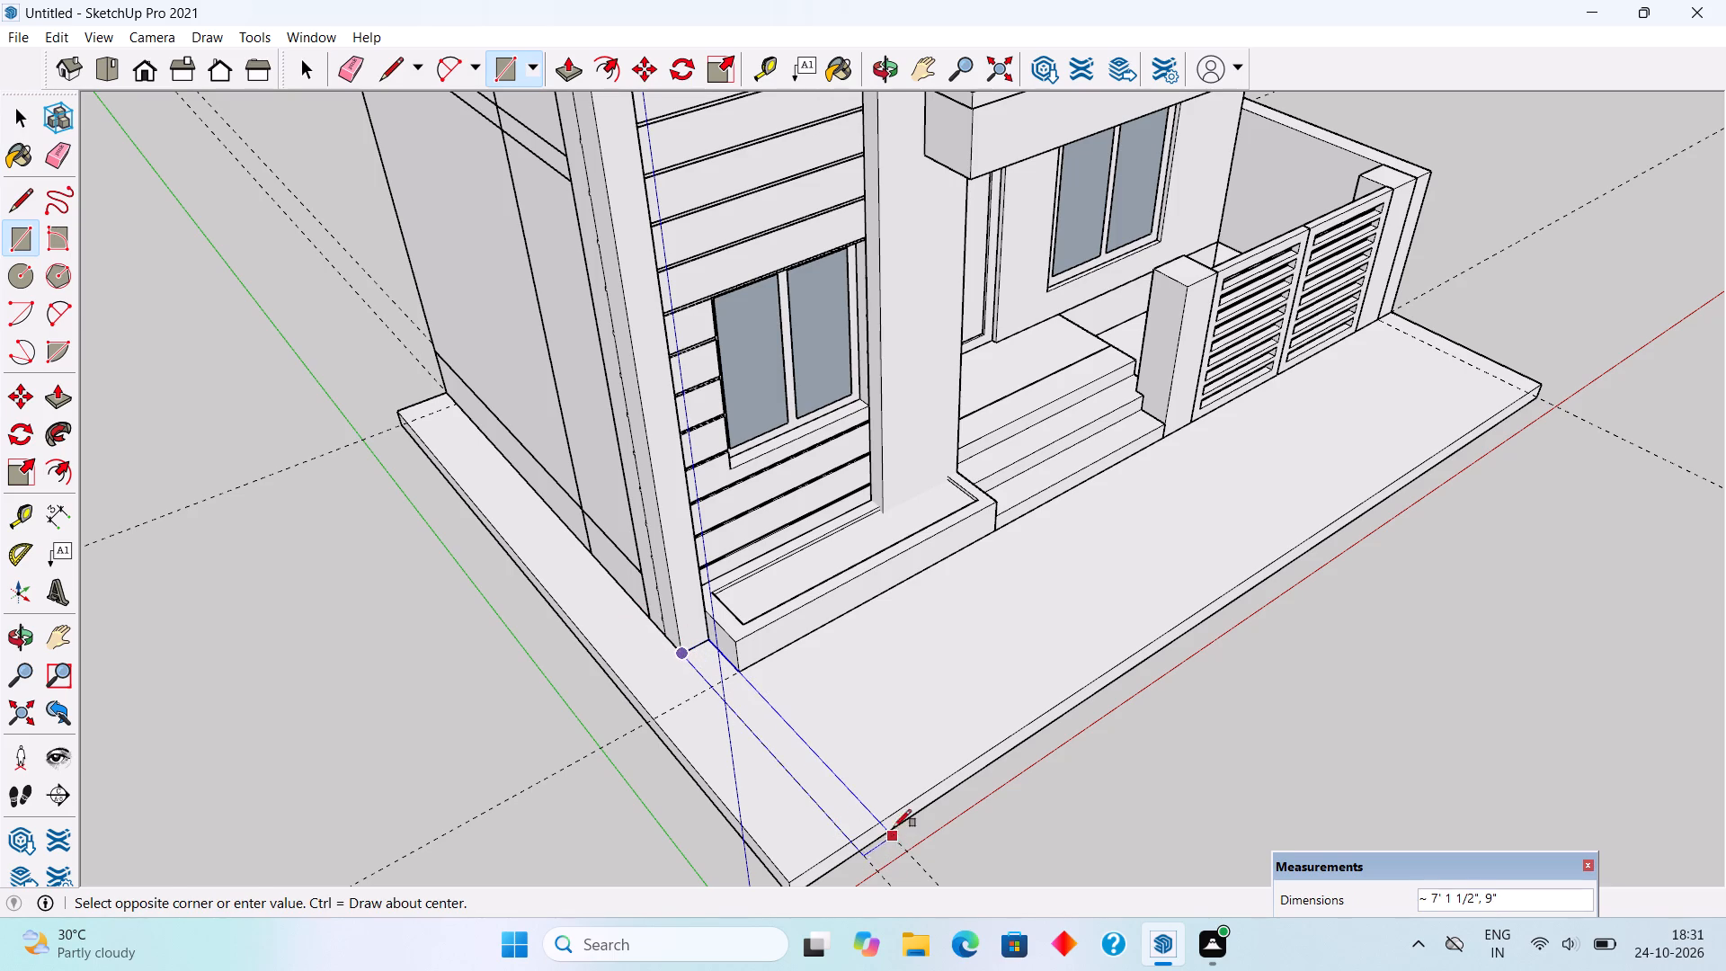
{"action": "left_click", "coordinate": [886, 818]}
Pull the strip beside the recessed box up level with the gate pillar's top and make the resulting wall a group.
{"action": "key", "text": "p"}
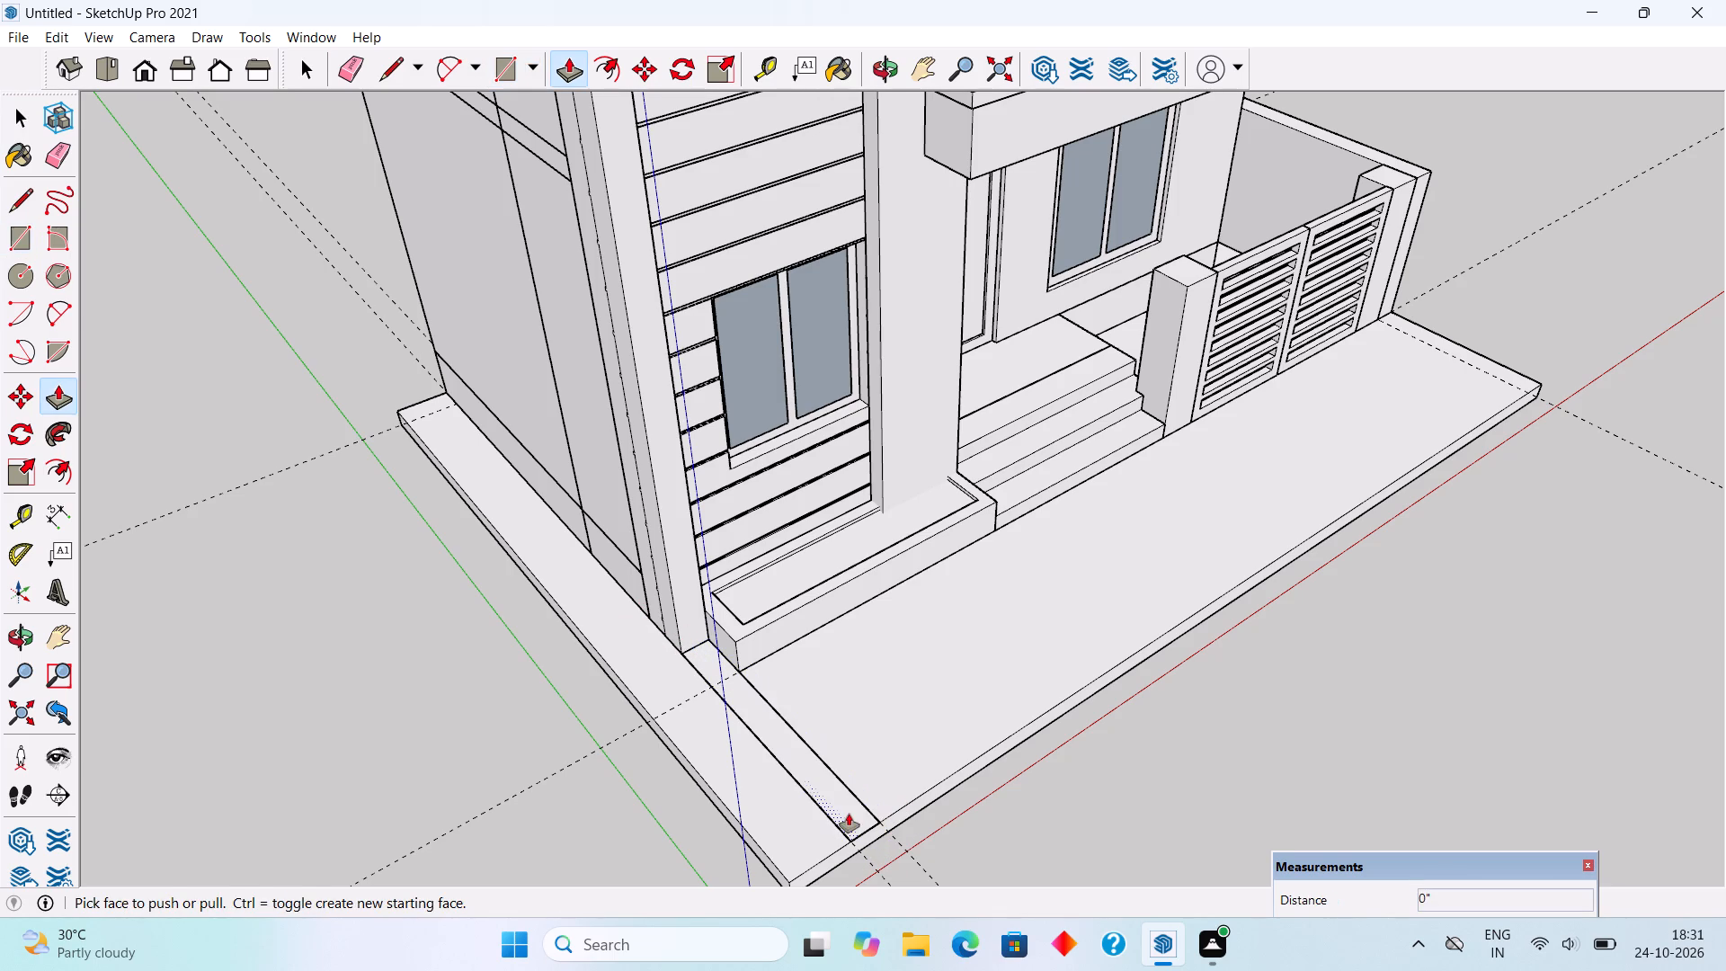
{"action": "left_click", "coordinate": [848, 813]}
{"action": "left_click", "coordinate": [1199, 281]}
{"action": "key", "text": "space"}
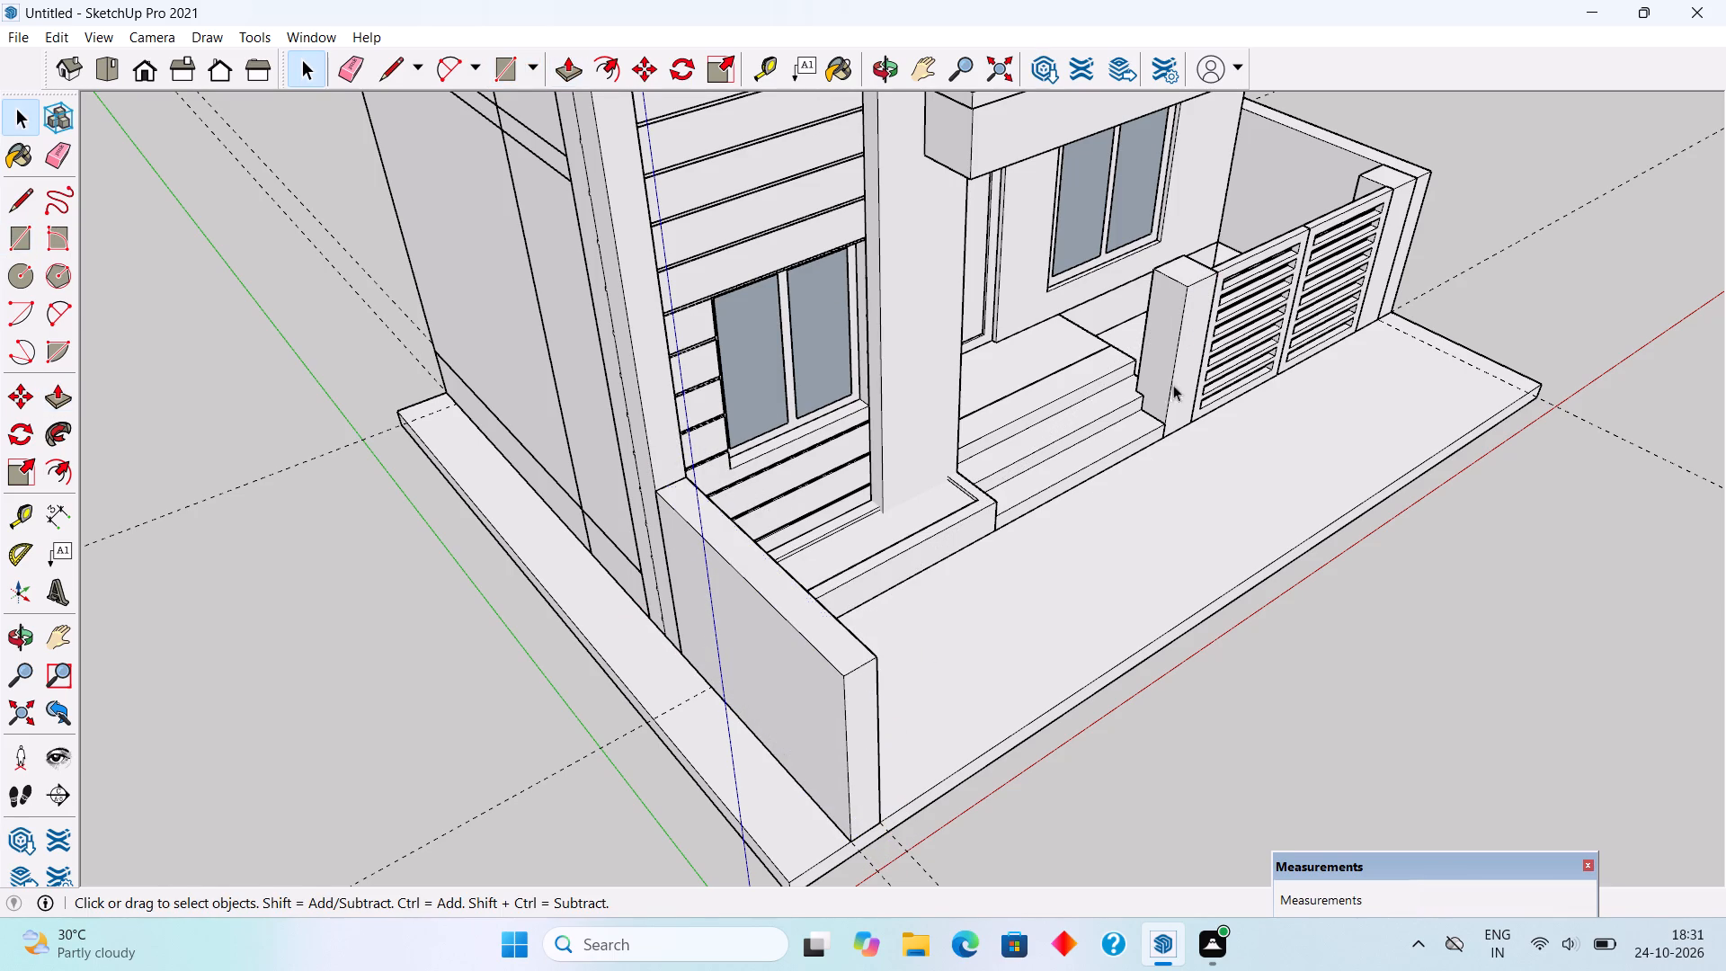
{"action": "triple_click", "coordinate": [869, 687]}
{"action": "right_click", "coordinate": [869, 687]}
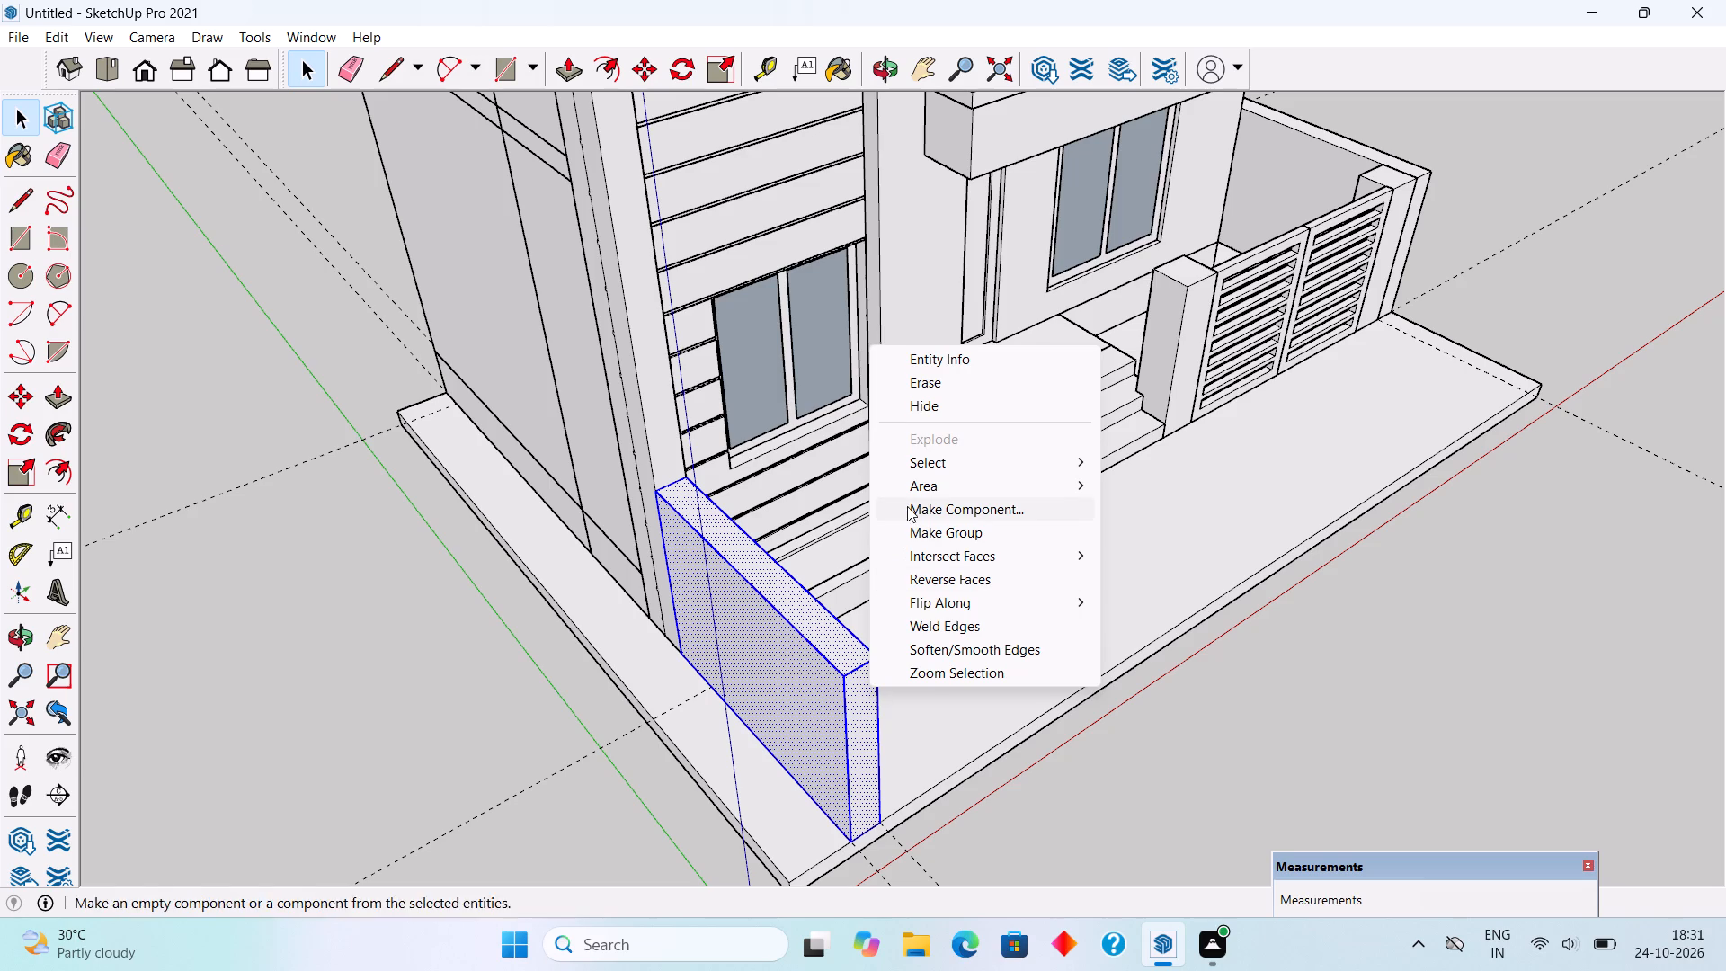
{"action": "left_click", "coordinate": [918, 539]}
Draw a rectangle about 5' 4 3/8" by 9" on the slab, from the boundary wall beside the gate to the slab's front corner.
{"action": "middle_click_drag", "start_coordinate": [1434, 607], "coordinate": [887, 592]}
{"action": "scroll", "coordinate": [907, 592], "scroll_direction": "down", "scroll_amount": 7}
{"action": "middle_click_drag", "start_coordinate": [1022, 699], "coordinate": [1233, 731]}
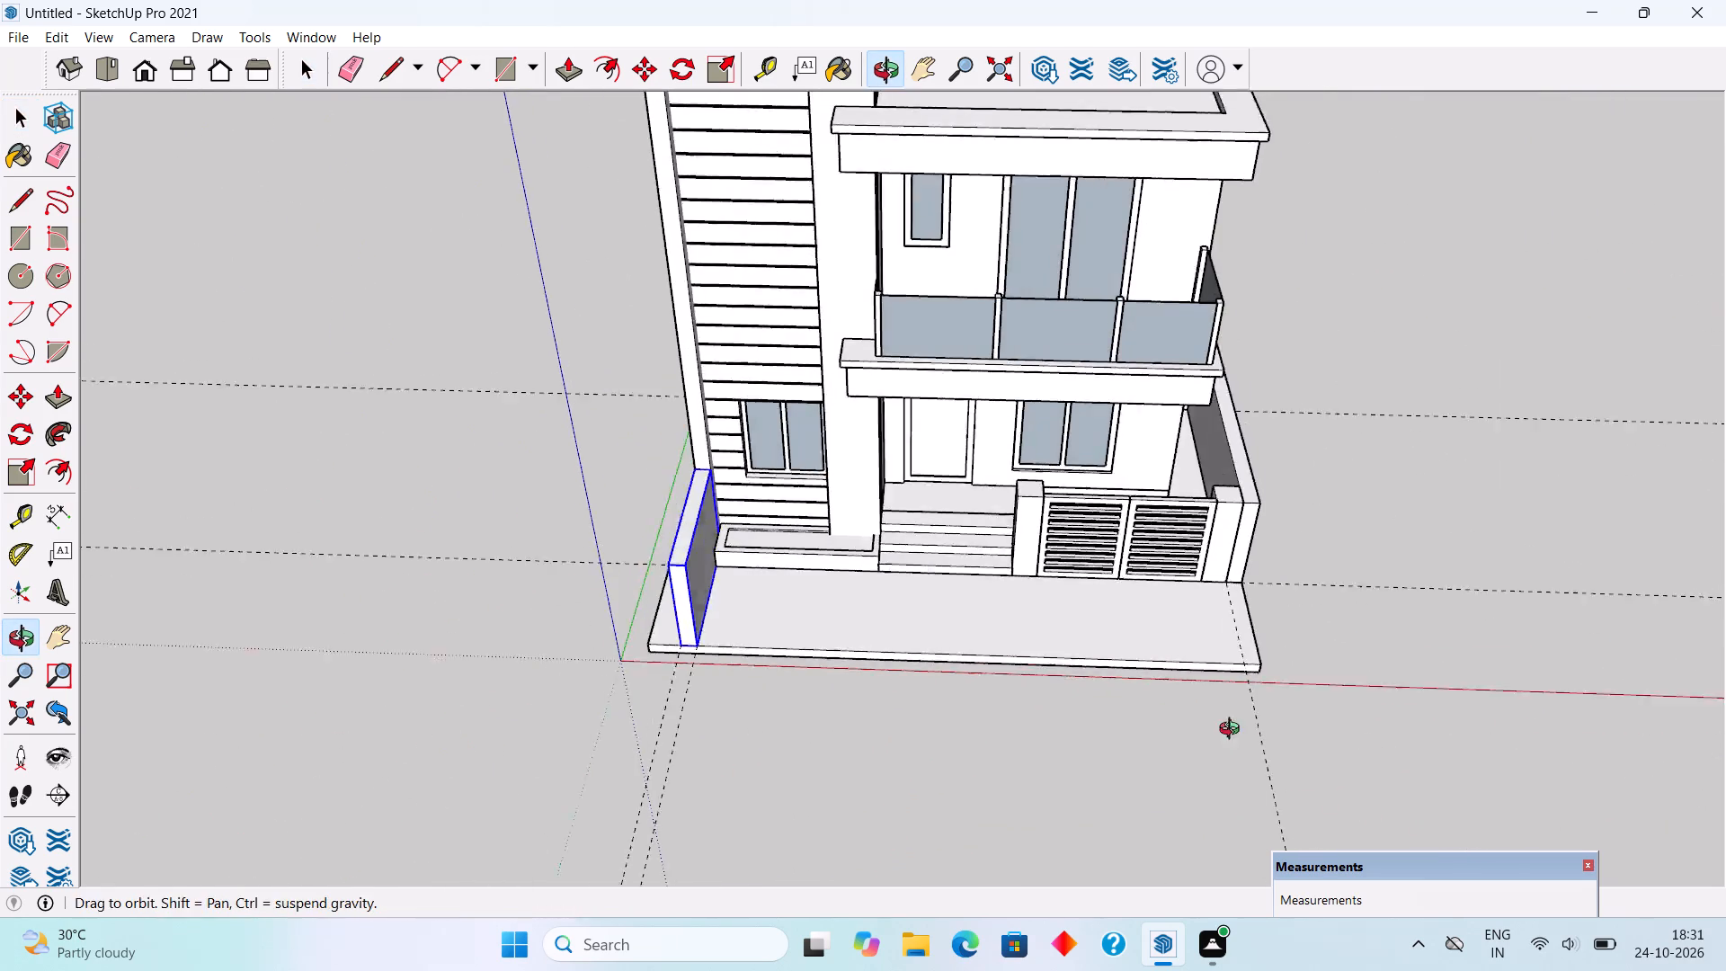
{"action": "middle_click_drag", "start_coordinate": [1233, 731], "coordinate": [1284, 716]}
{"action": "scroll", "coordinate": [1314, 673], "scroll_direction": "up", "scroll_amount": 9}
{"action": "scroll", "coordinate": [1148, 389], "scroll_direction": "up", "scroll_amount": 4}
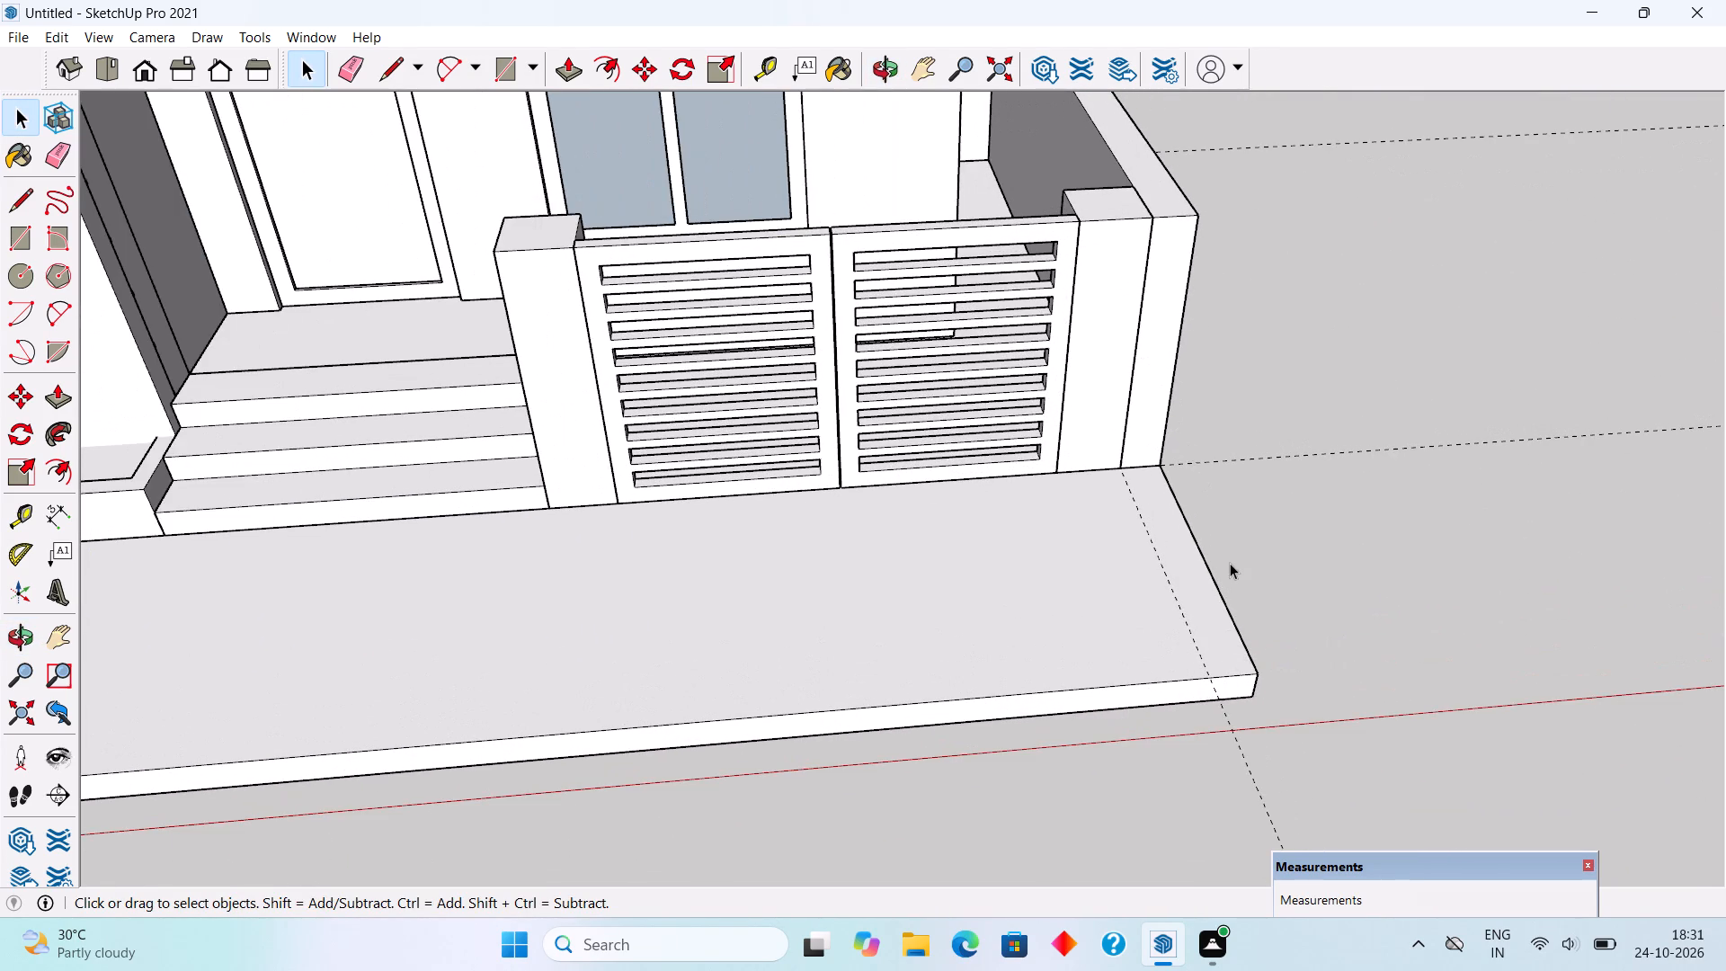
{"action": "key", "text": "r"}
{"action": "left_click", "coordinate": [1129, 469]}
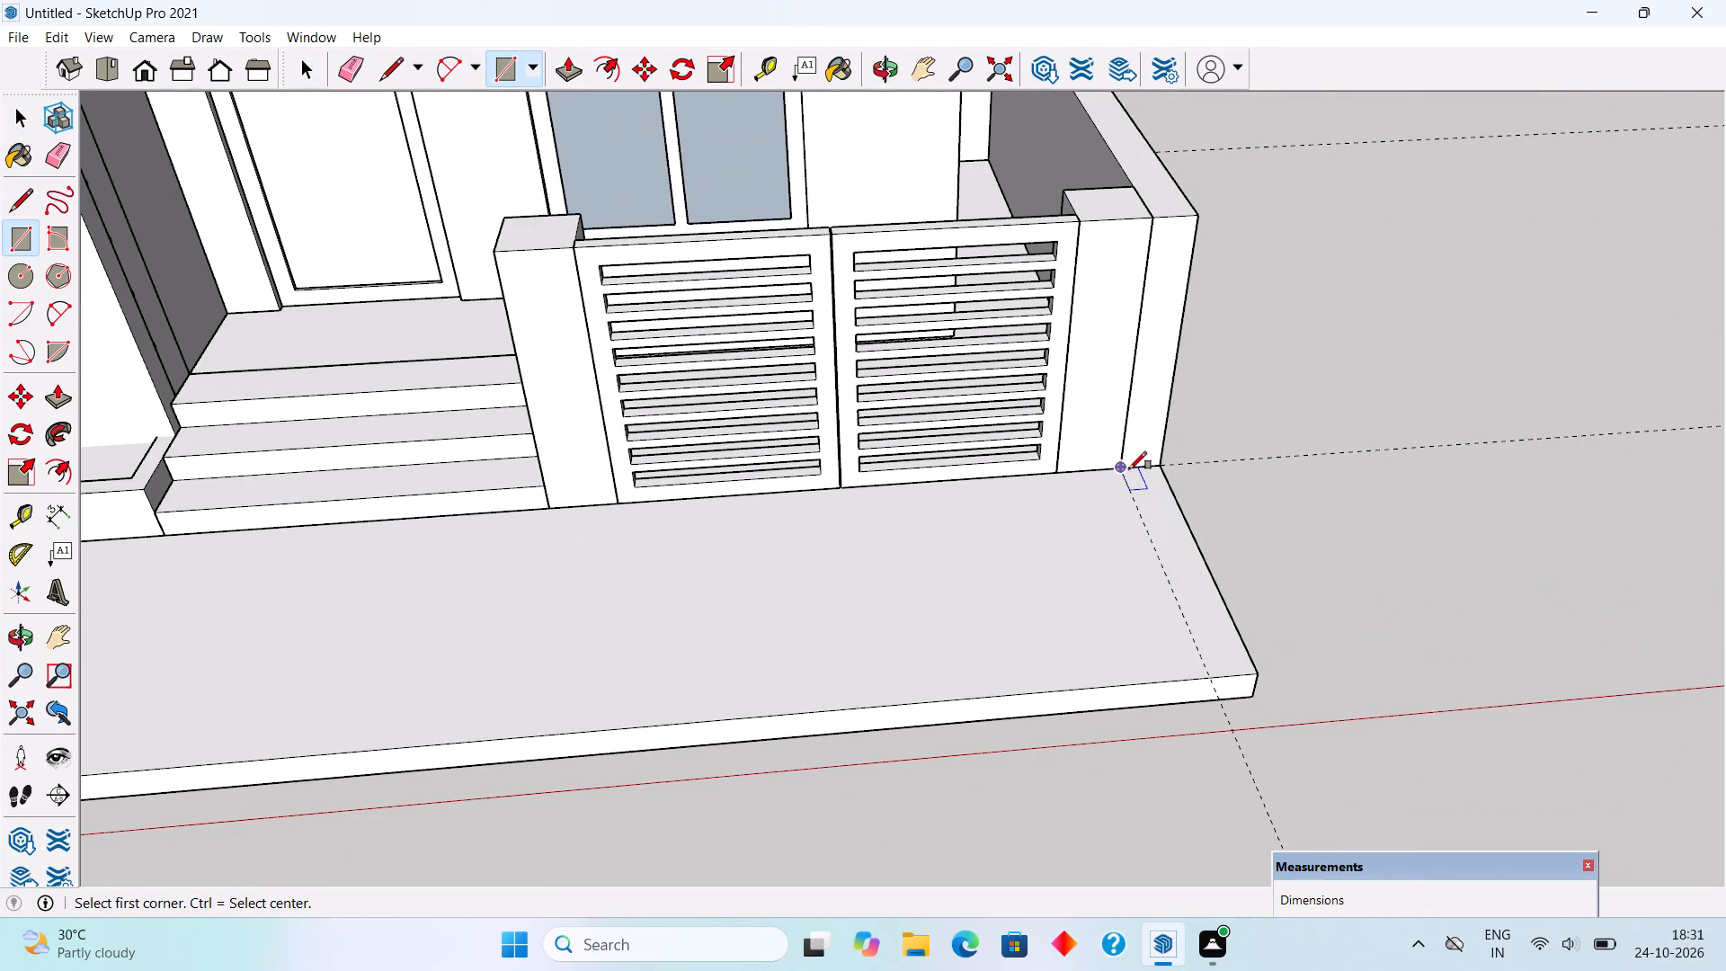
{"action": "double_click", "coordinate": [1255, 677]}
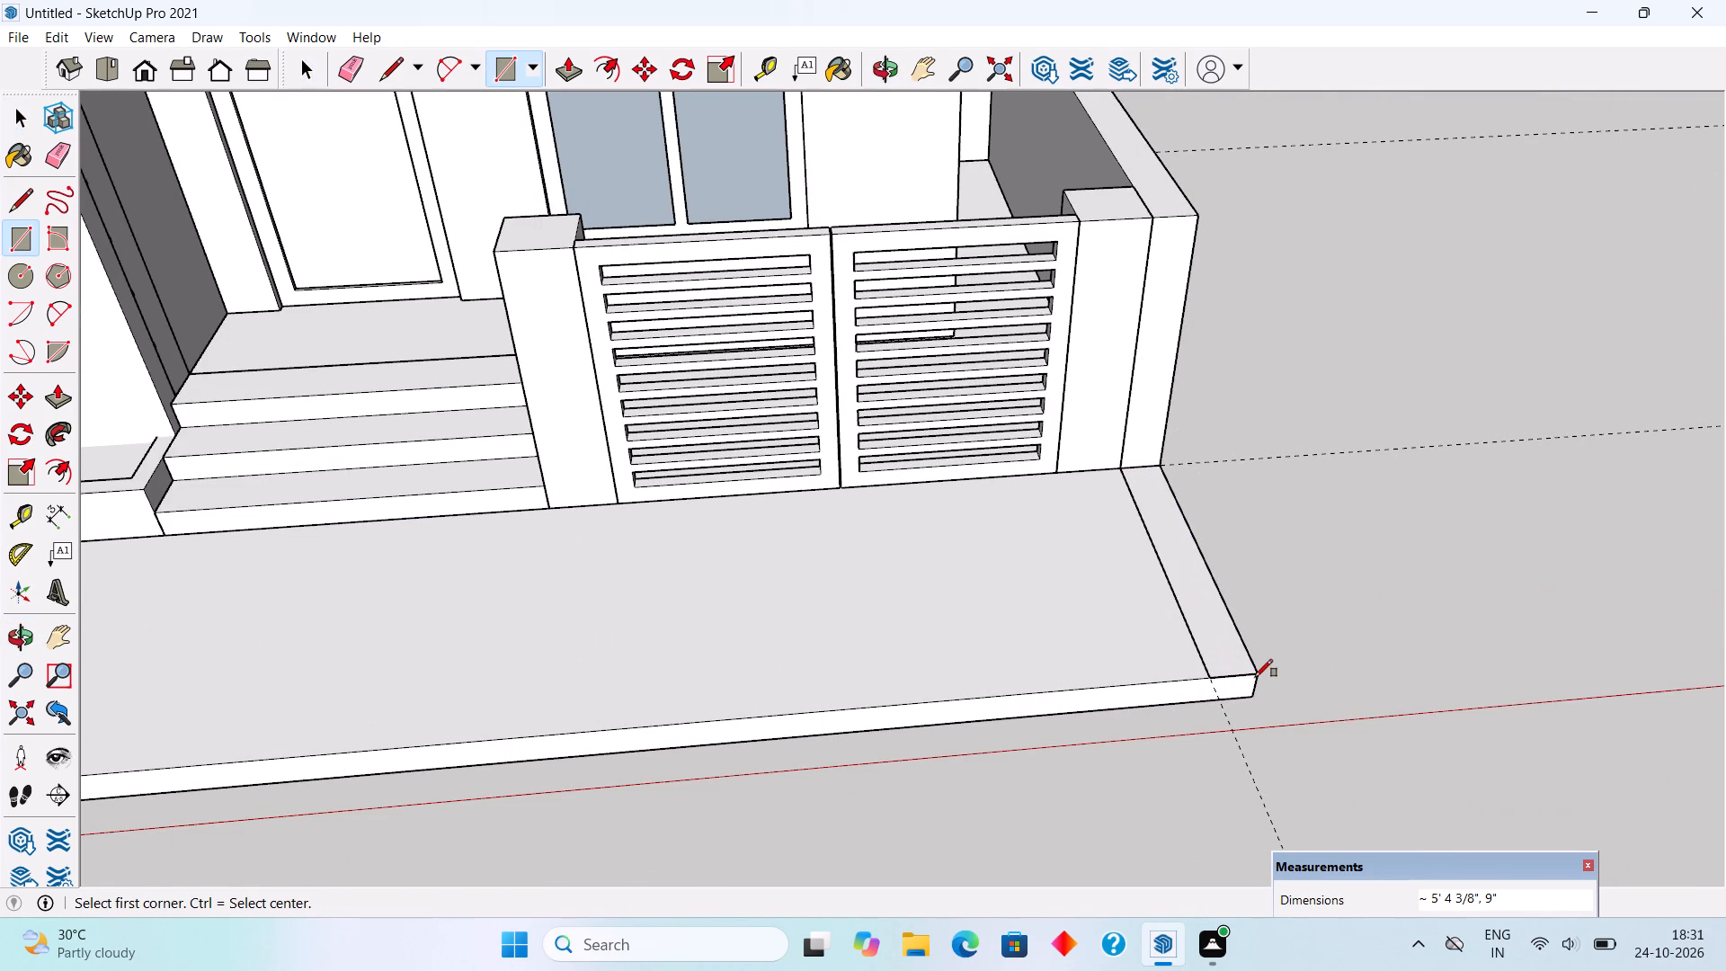
Pull the strip in front of the gate-side boundary wall up level with the gate pillar's top and group the new wall.
{"action": "key", "text": "p"}
{"action": "left_click", "coordinate": [1188, 553]}
{"action": "left_click", "coordinate": [1167, 491]}
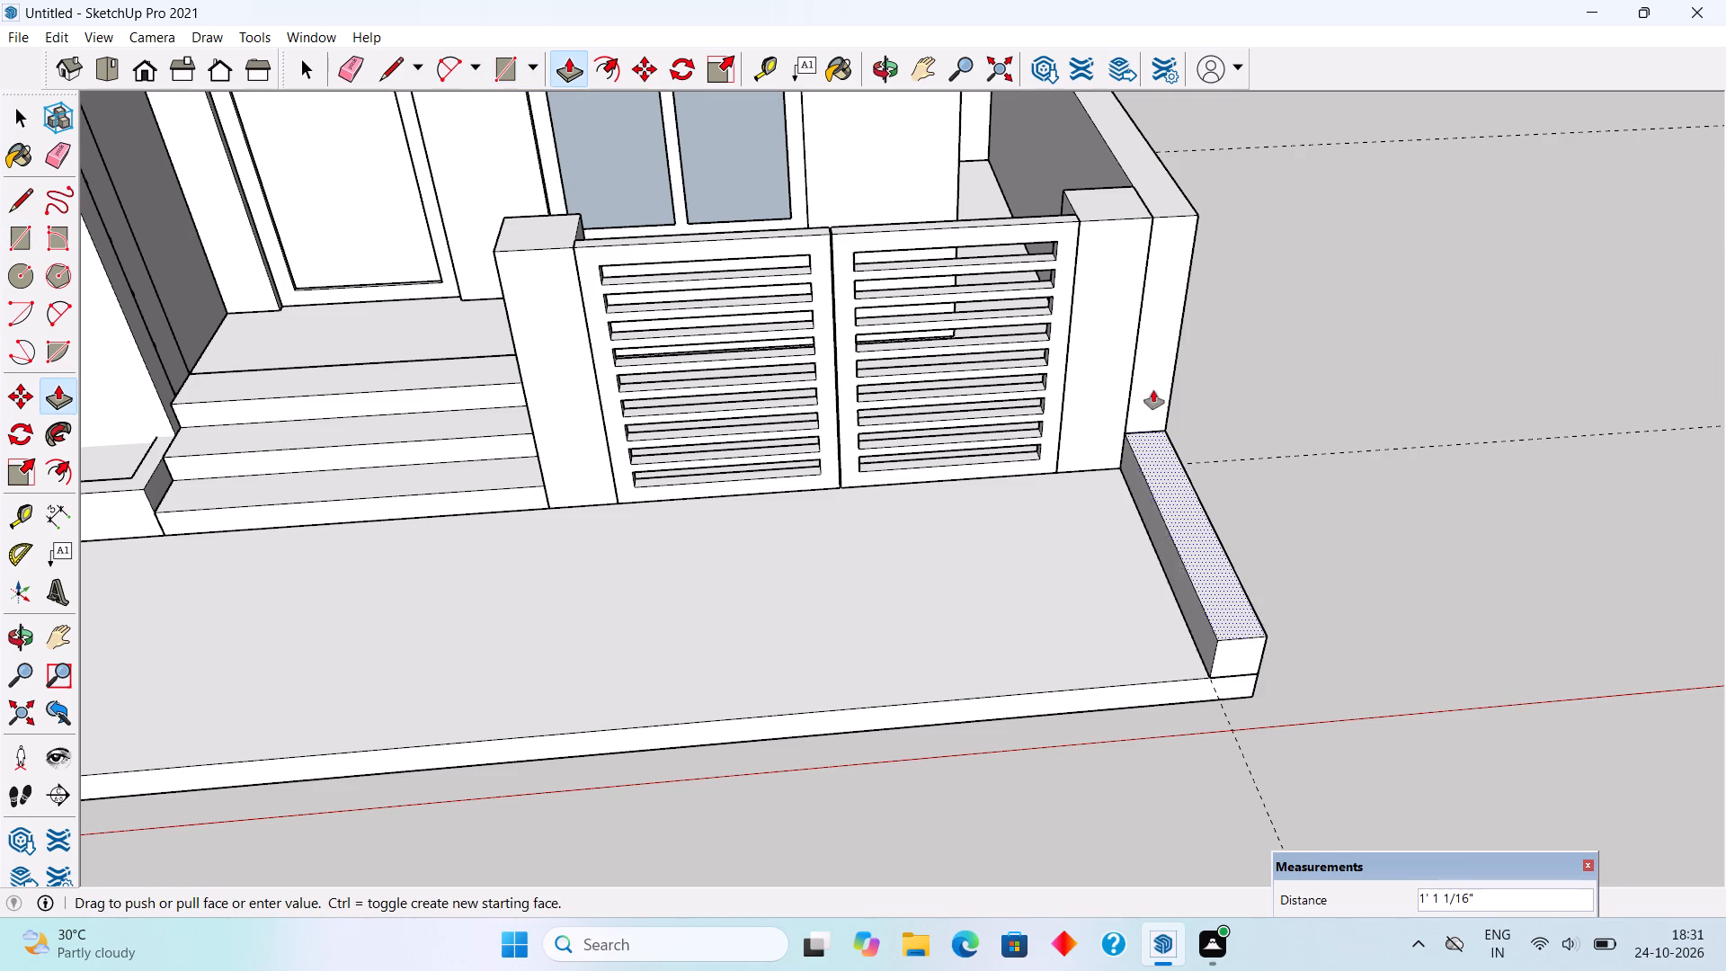
{"action": "left_click", "coordinate": [1107, 209]}
{"action": "key", "text": "space"}
{"action": "triple_click", "coordinate": [1230, 366]}
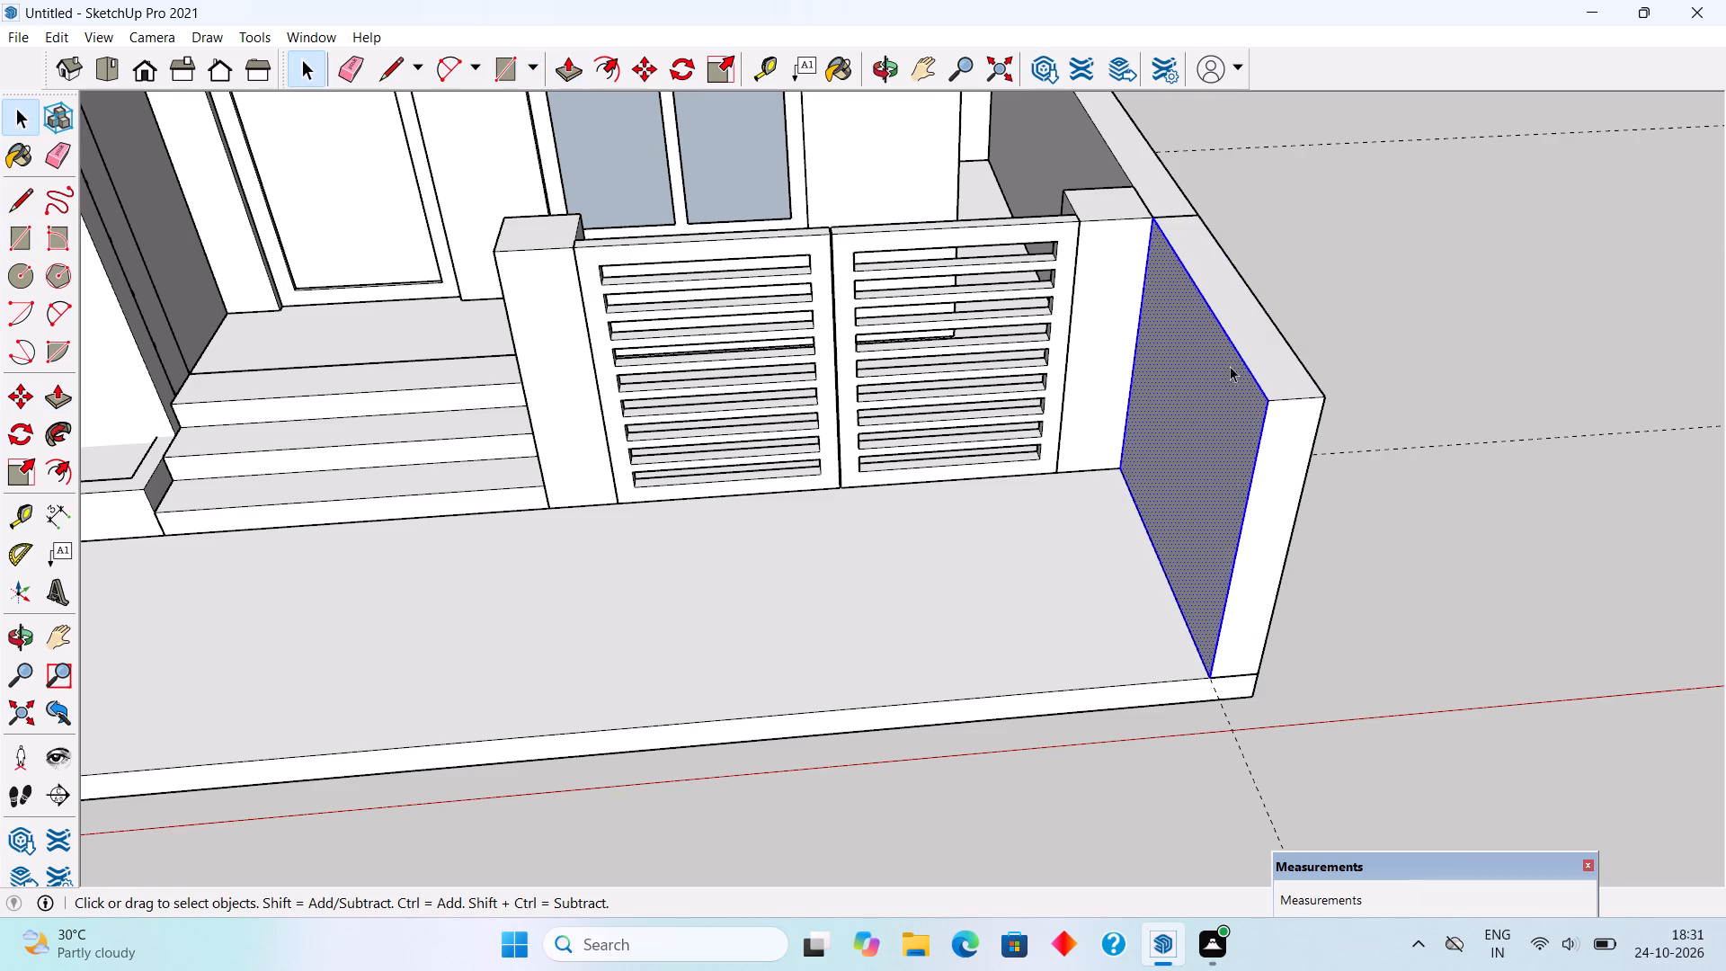
{"action": "right_click", "coordinate": [1230, 366]}
{"action": "left_click", "coordinate": [1309, 556]}
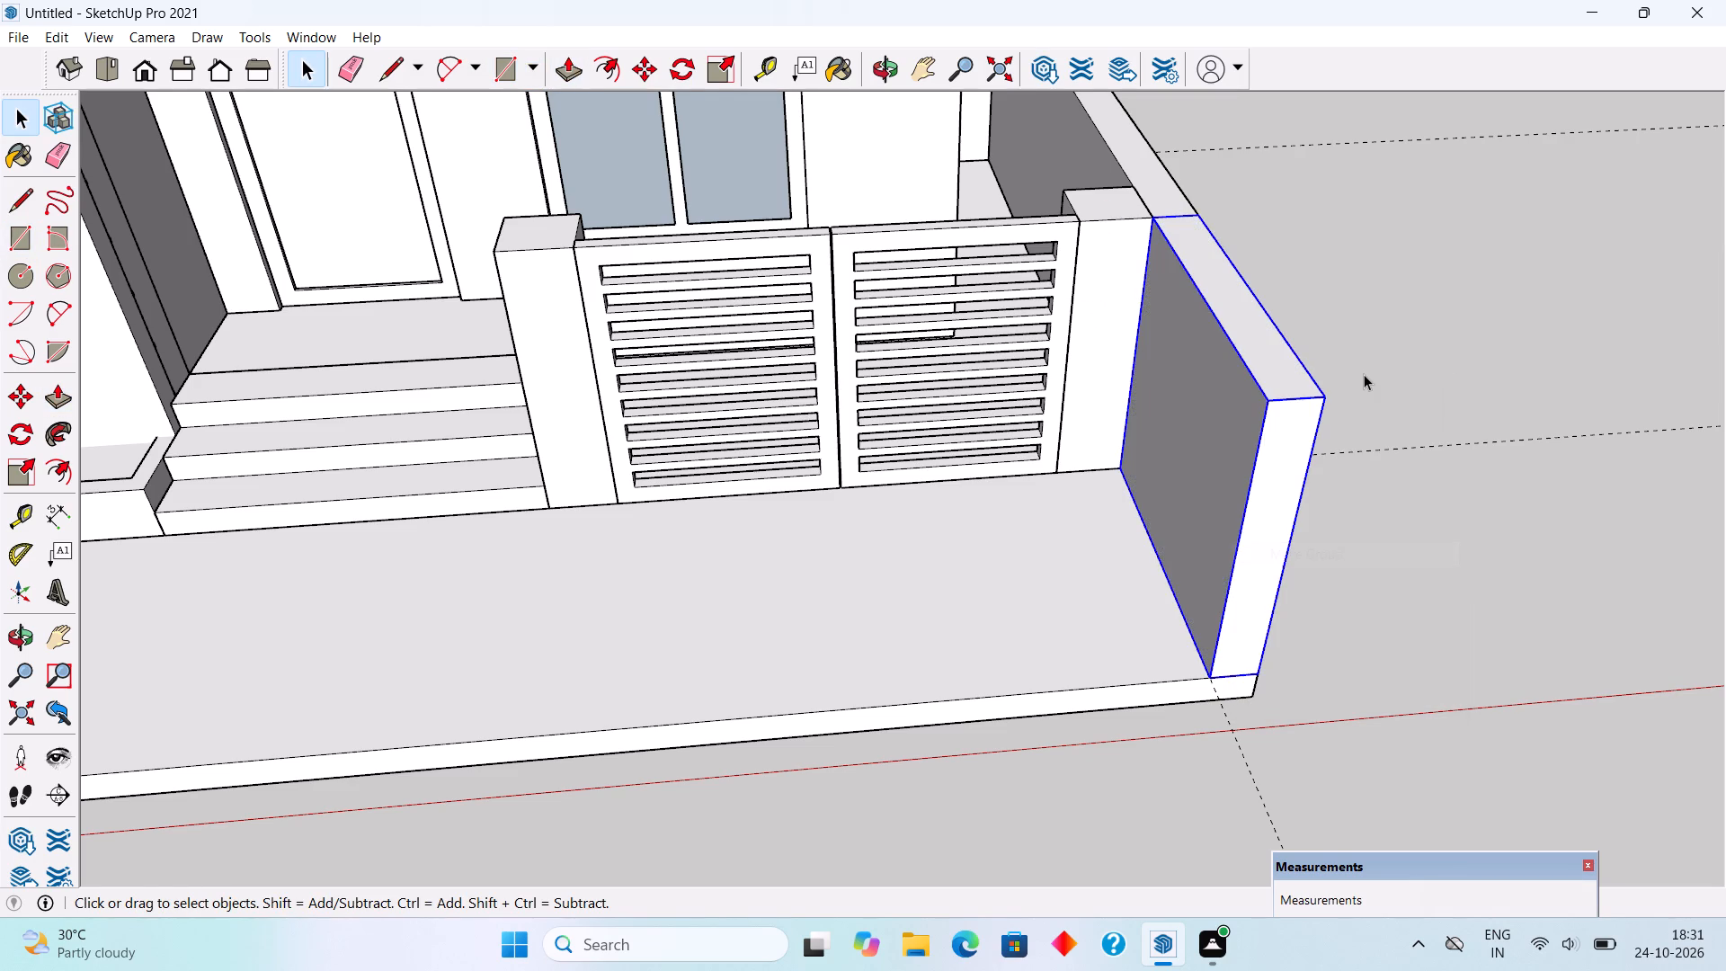
{"action": "left_click", "coordinate": [1364, 374]}
Examine the house front and the two new side walls from several angles, near and far.
{"action": "scroll", "coordinate": [1364, 374], "scroll_direction": "down", "scroll_amount": 9}
{"action": "middle_click_drag", "start_coordinate": [1334, 432], "coordinate": [1309, 473]}
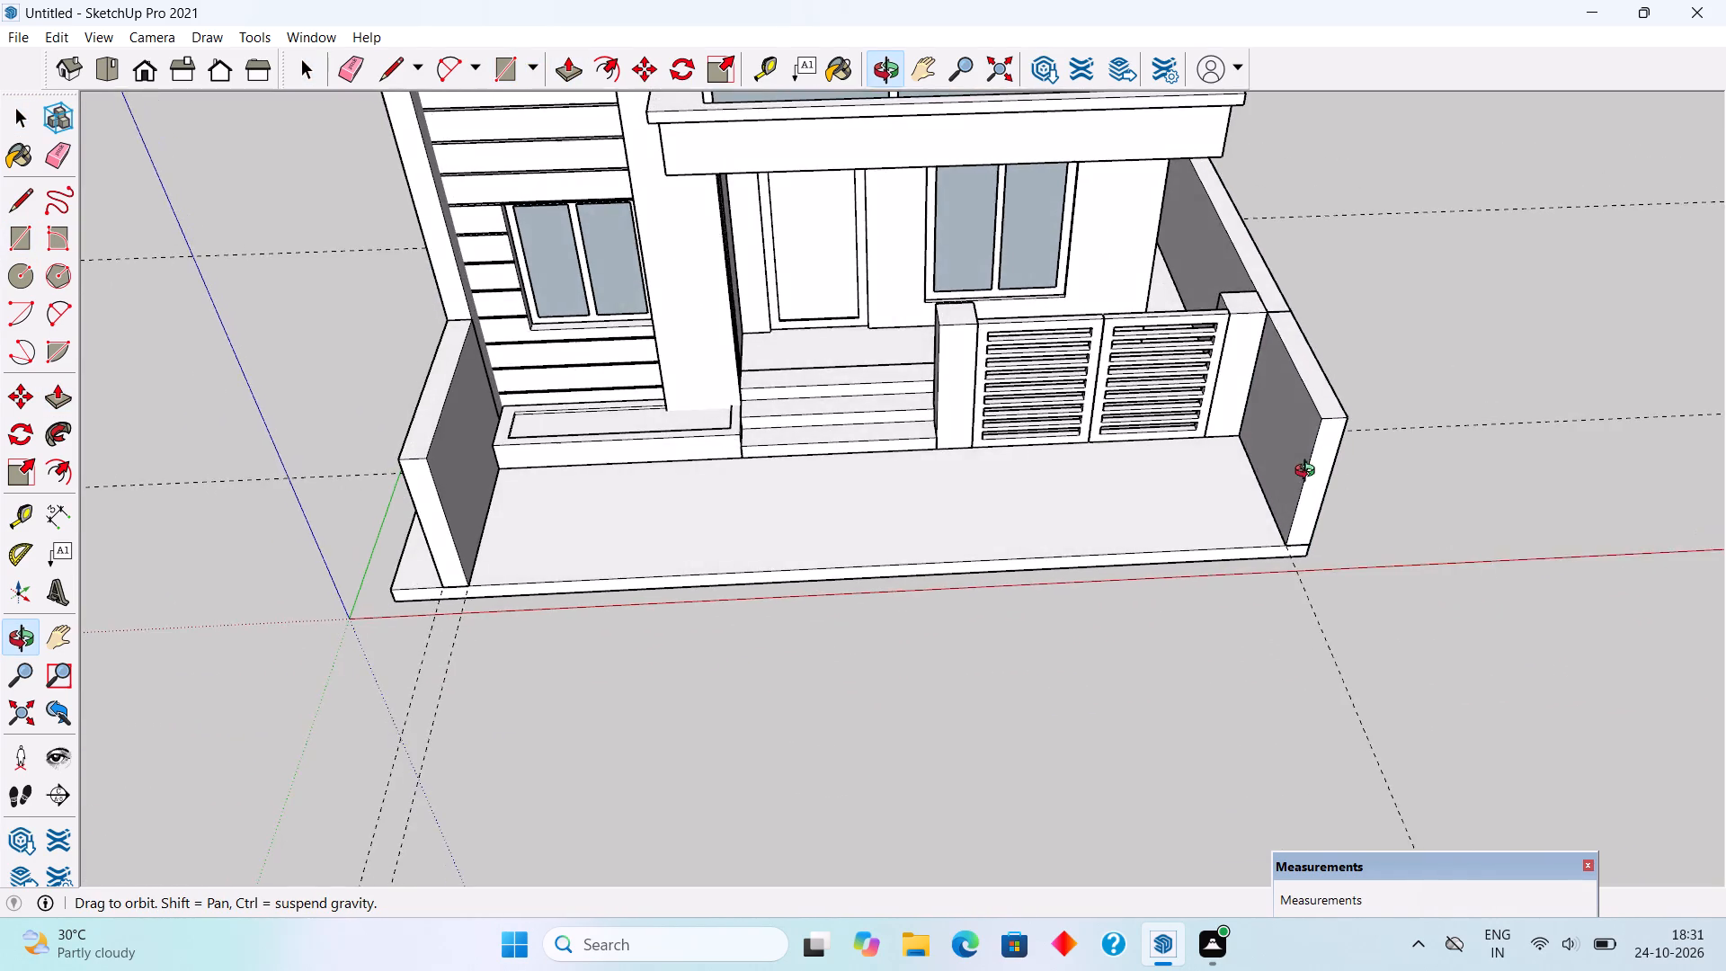
{"action": "middle_click_drag", "start_coordinate": [1309, 473], "coordinate": [1235, 451]}
{"action": "scroll", "coordinate": [1194, 428], "scroll_direction": "down", "scroll_amount": 2}
{"action": "middle_click_drag", "start_coordinate": [1205, 459], "coordinate": [1202, 307]}
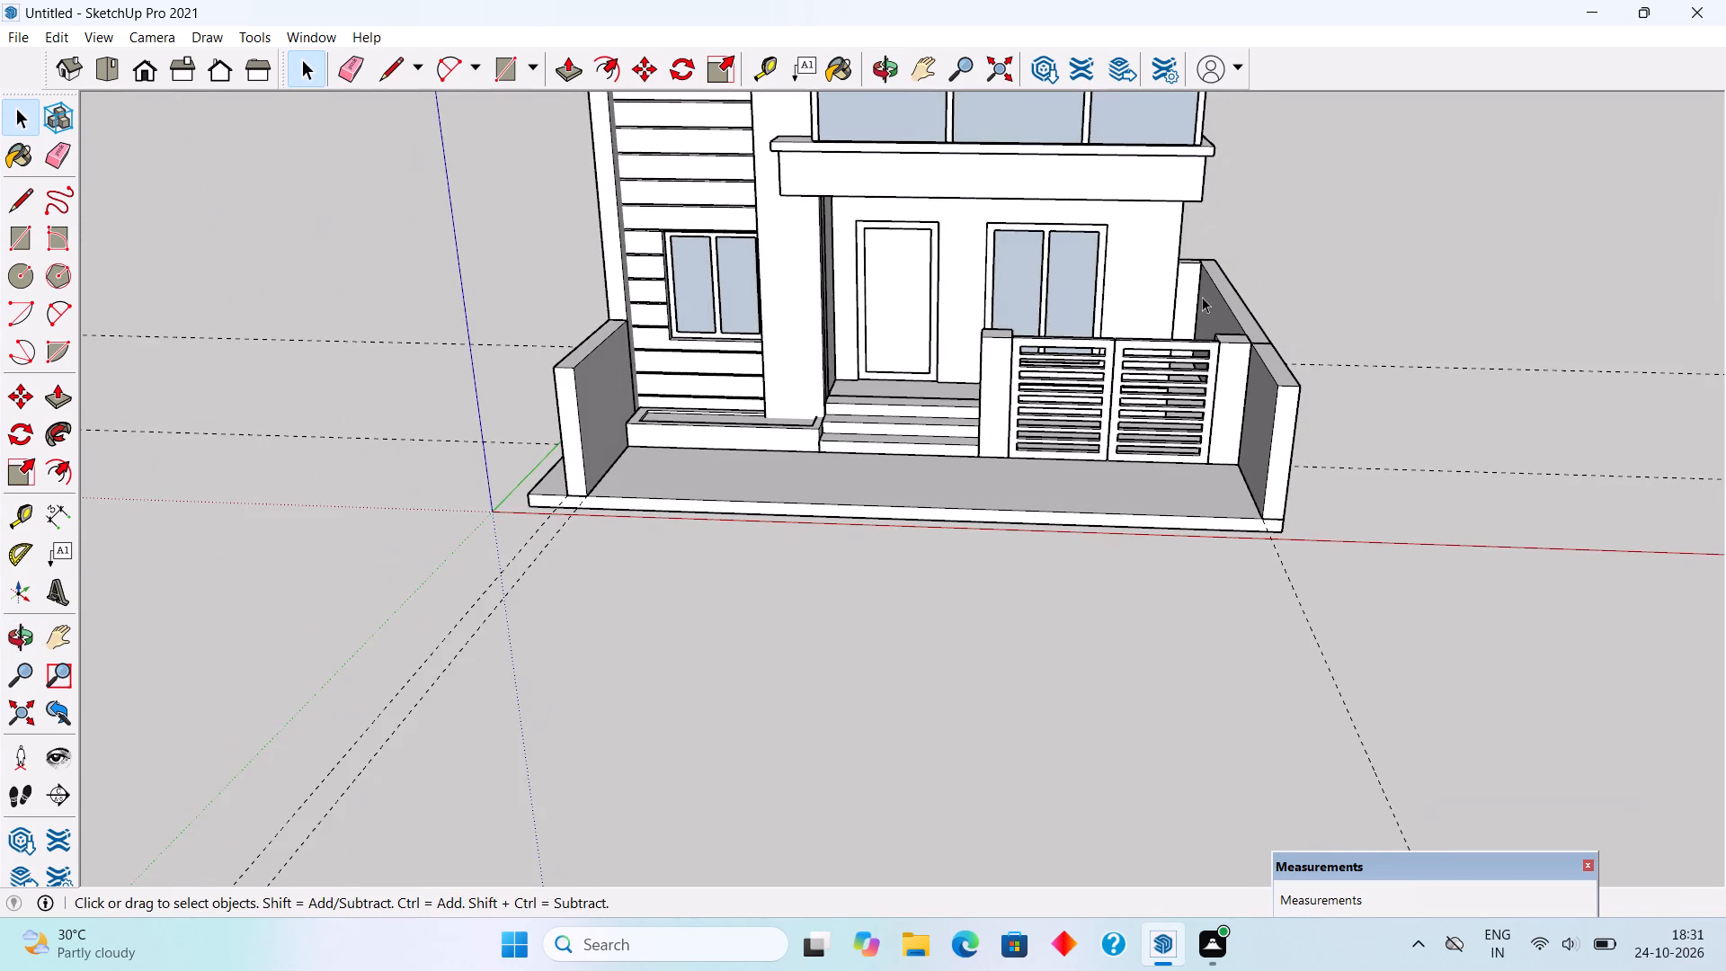
{"action": "scroll", "coordinate": [920, 424], "scroll_direction": "up", "scroll_amount": 2}
{"action": "middle_click_drag", "start_coordinate": [825, 498], "coordinate": [996, 566]}
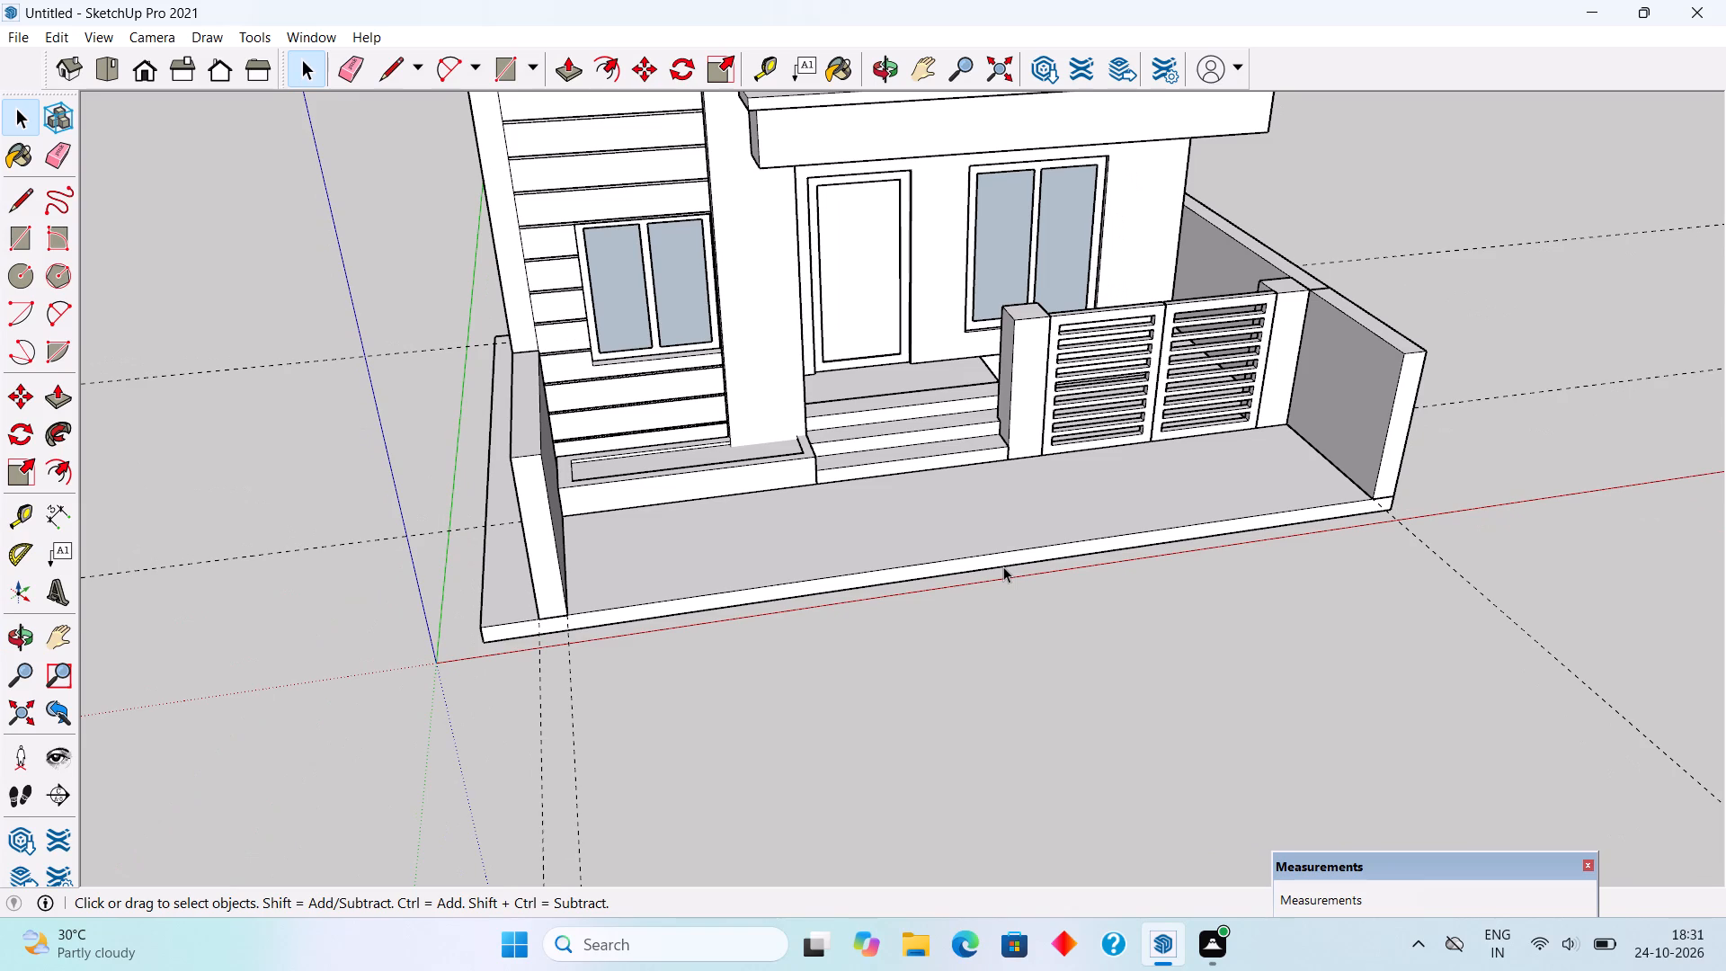
{"action": "scroll", "coordinate": [1003, 566], "scroll_direction": "up", "scroll_amount": 1}
{"action": "scroll", "coordinate": [1003, 566], "scroll_direction": "down", "scroll_amount": 9}
{"action": "middle_click_drag", "start_coordinate": [991, 583], "coordinate": [926, 448]}
{"action": "scroll", "coordinate": [926, 448], "scroll_direction": "down", "scroll_amount": 4}
{"action": "scroll", "coordinate": [1073, 153], "scroll_direction": "up", "scroll_amount": 3}
{"action": "middle_click_drag", "start_coordinate": [1151, 272], "coordinate": [1122, 237]}
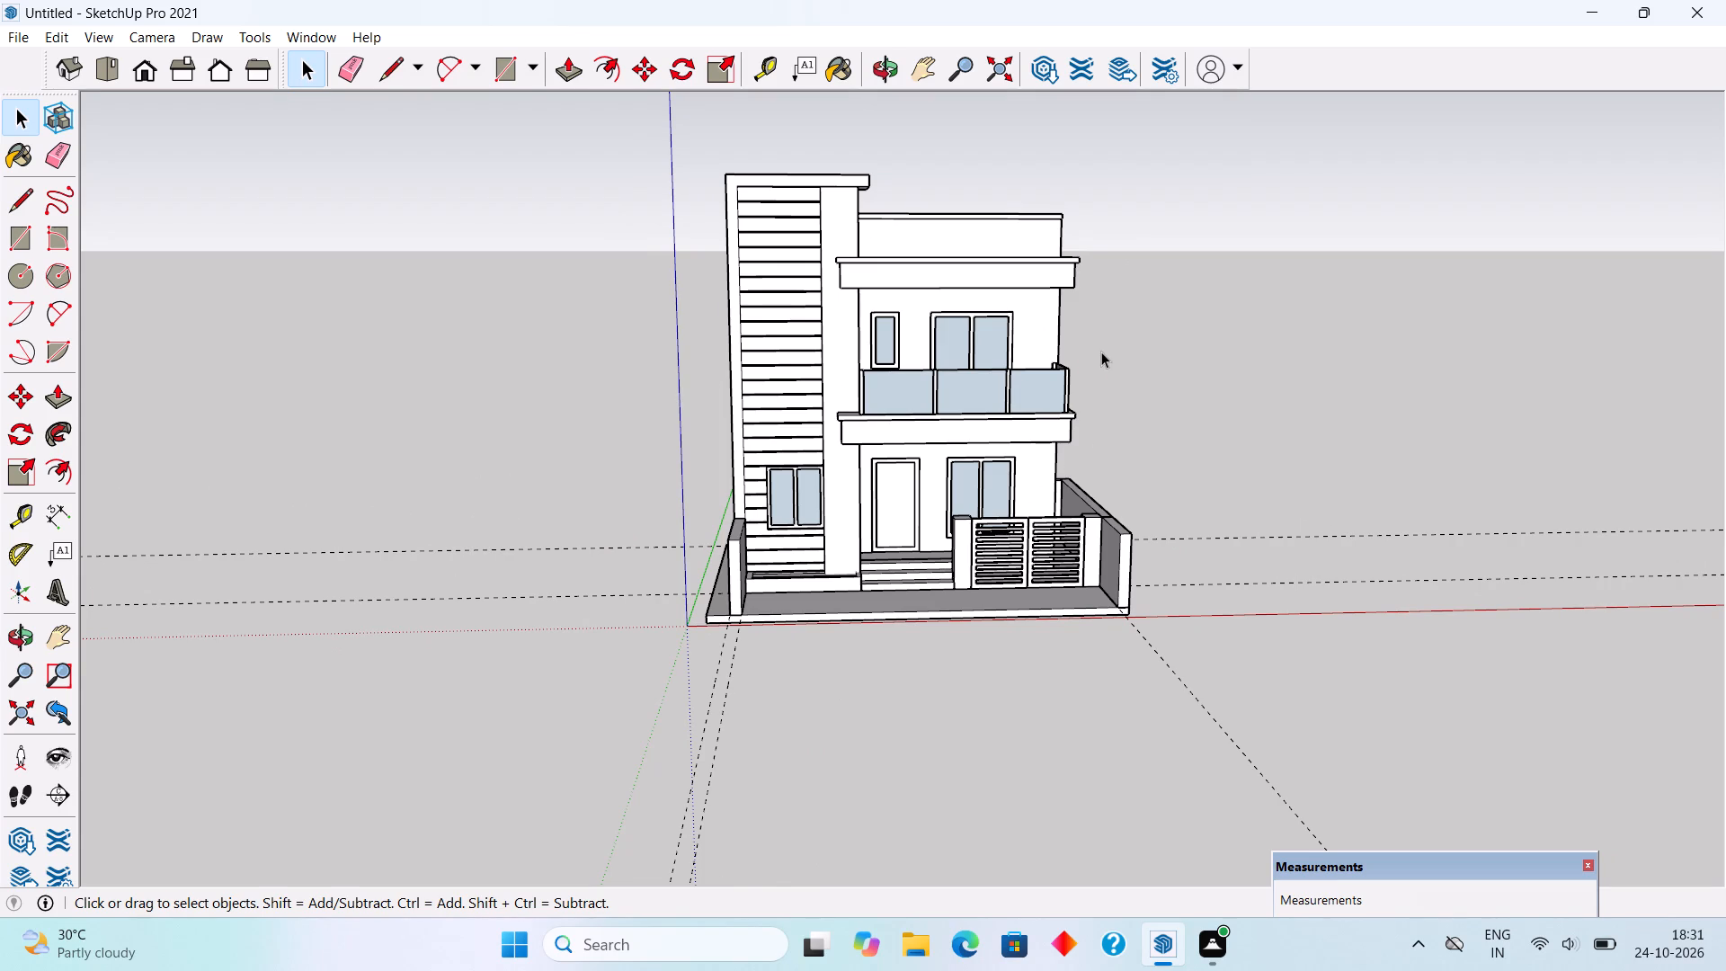
Draw a rectangle over the top of the pillar between the steps and gate, and pull it up 4" as a cap.
{"action": "middle_click_drag", "start_coordinate": [1097, 360], "coordinate": [1134, 703]}
{"action": "scroll", "coordinate": [1134, 703], "scroll_direction": "up", "scroll_amount": 17}
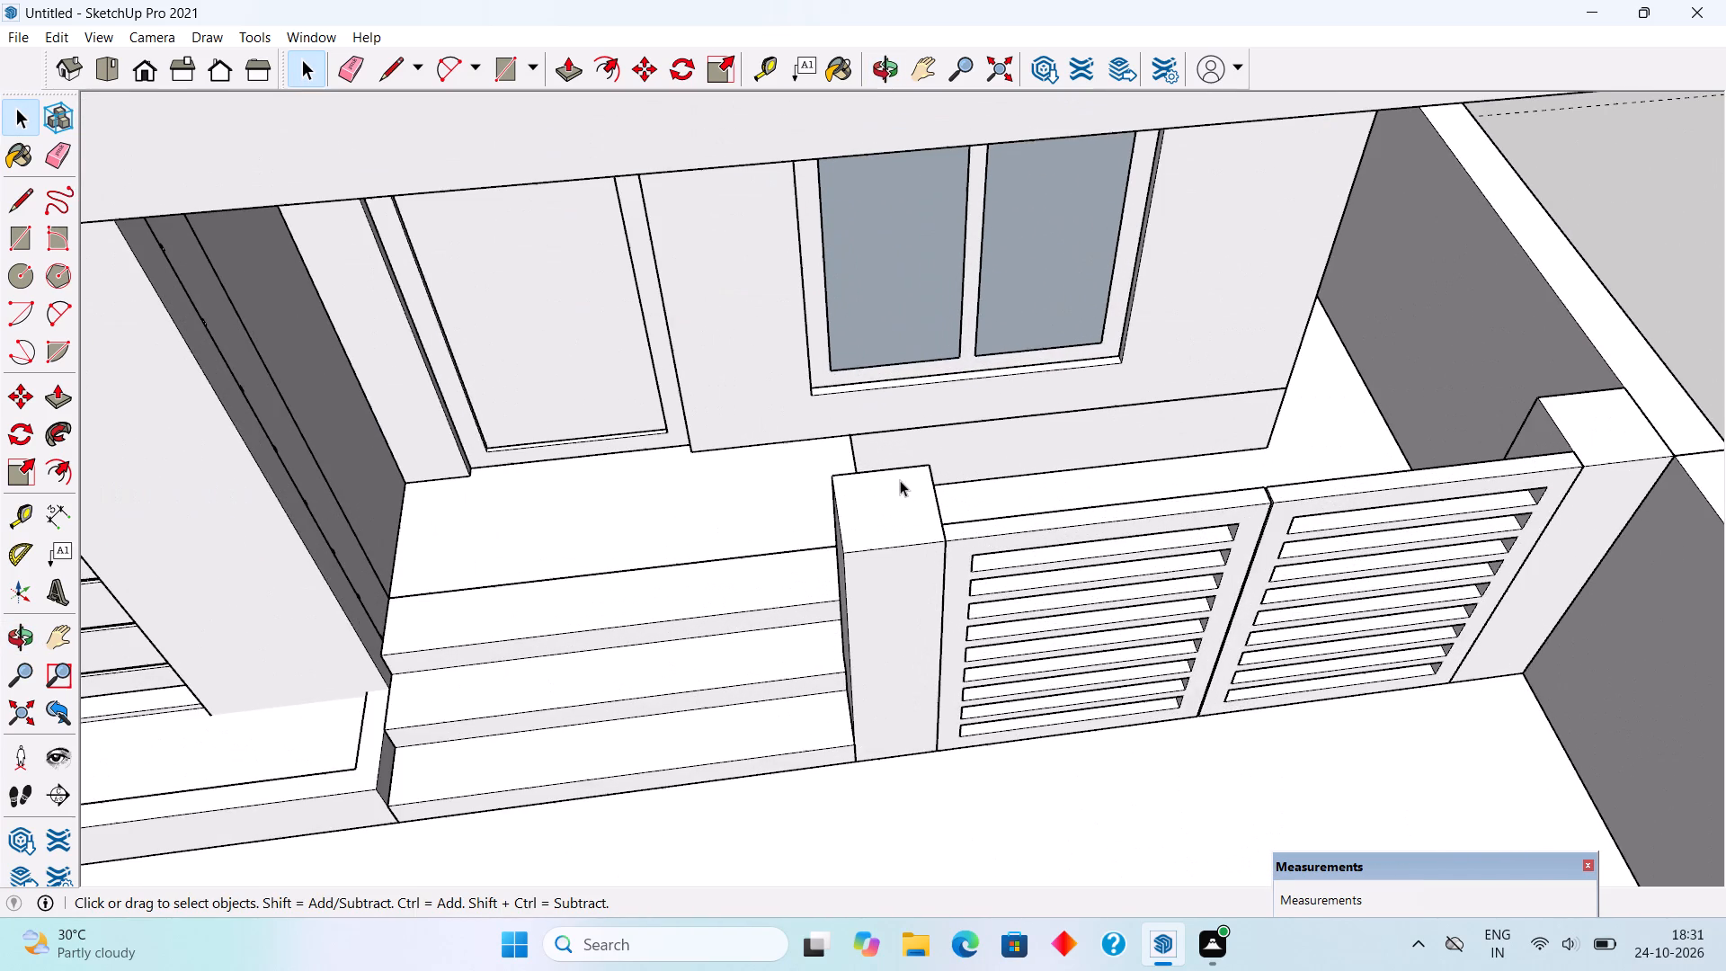
{"action": "key", "text": "r"}
{"action": "left_click", "coordinate": [839, 484]}
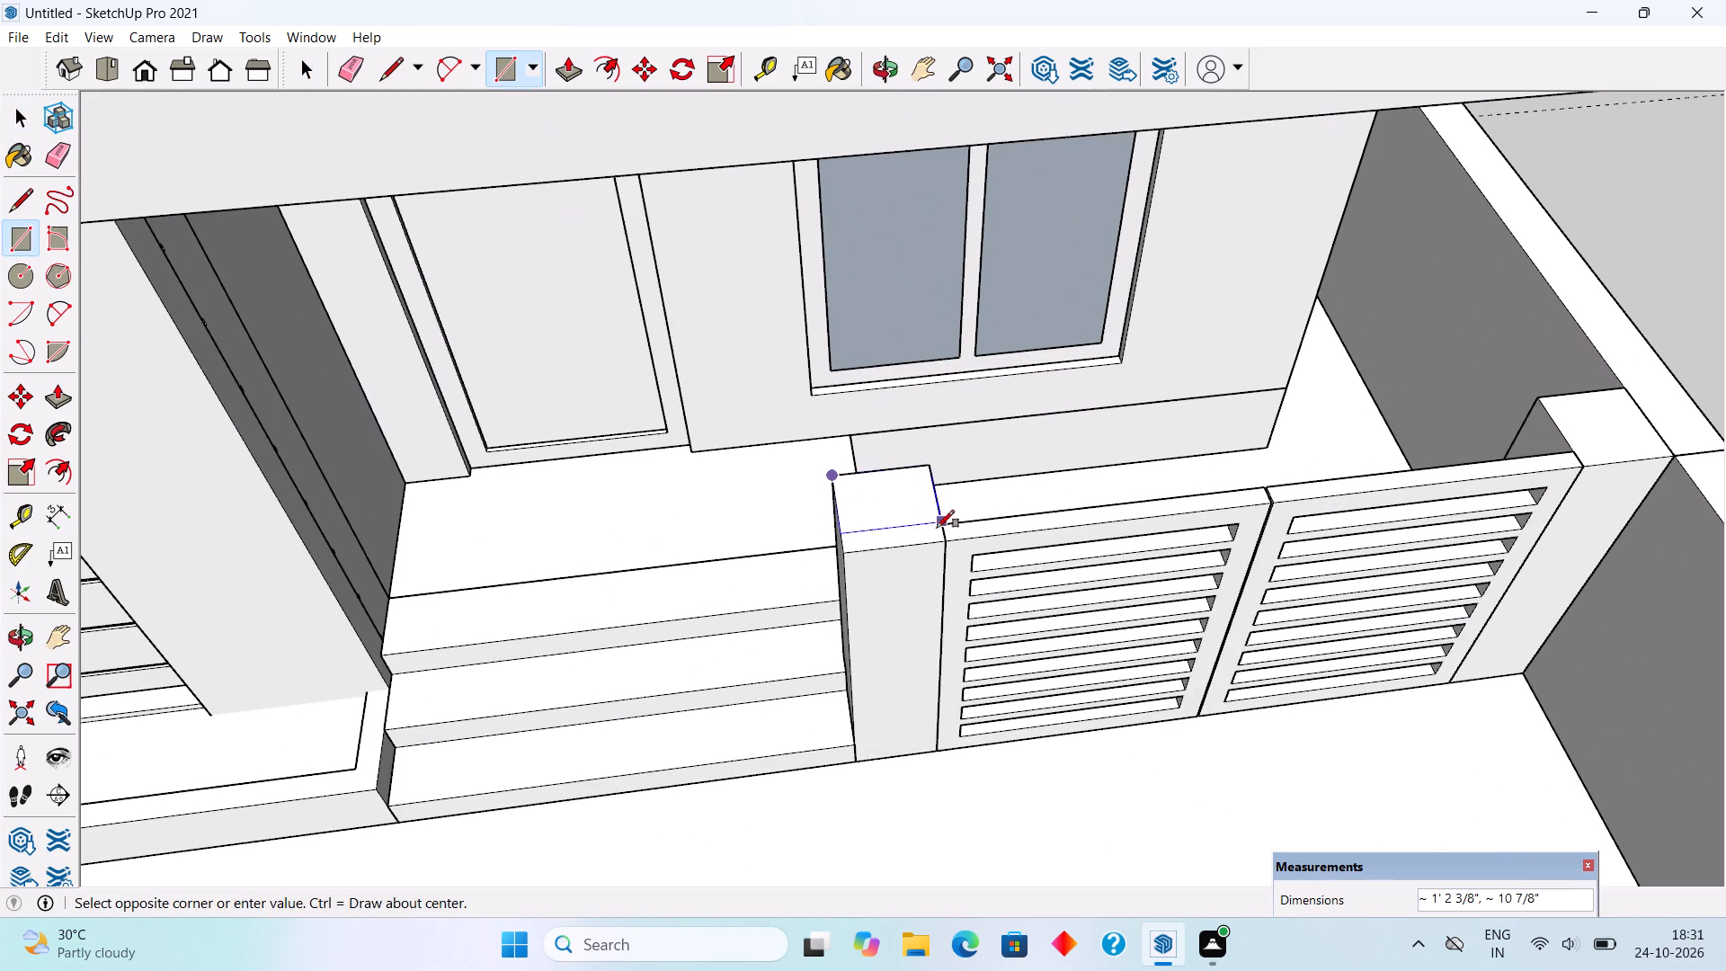
{"action": "left_click", "coordinate": [948, 548]}
{"action": "key", "text": "p"}
{"action": "left_click", "coordinate": [911, 506]}
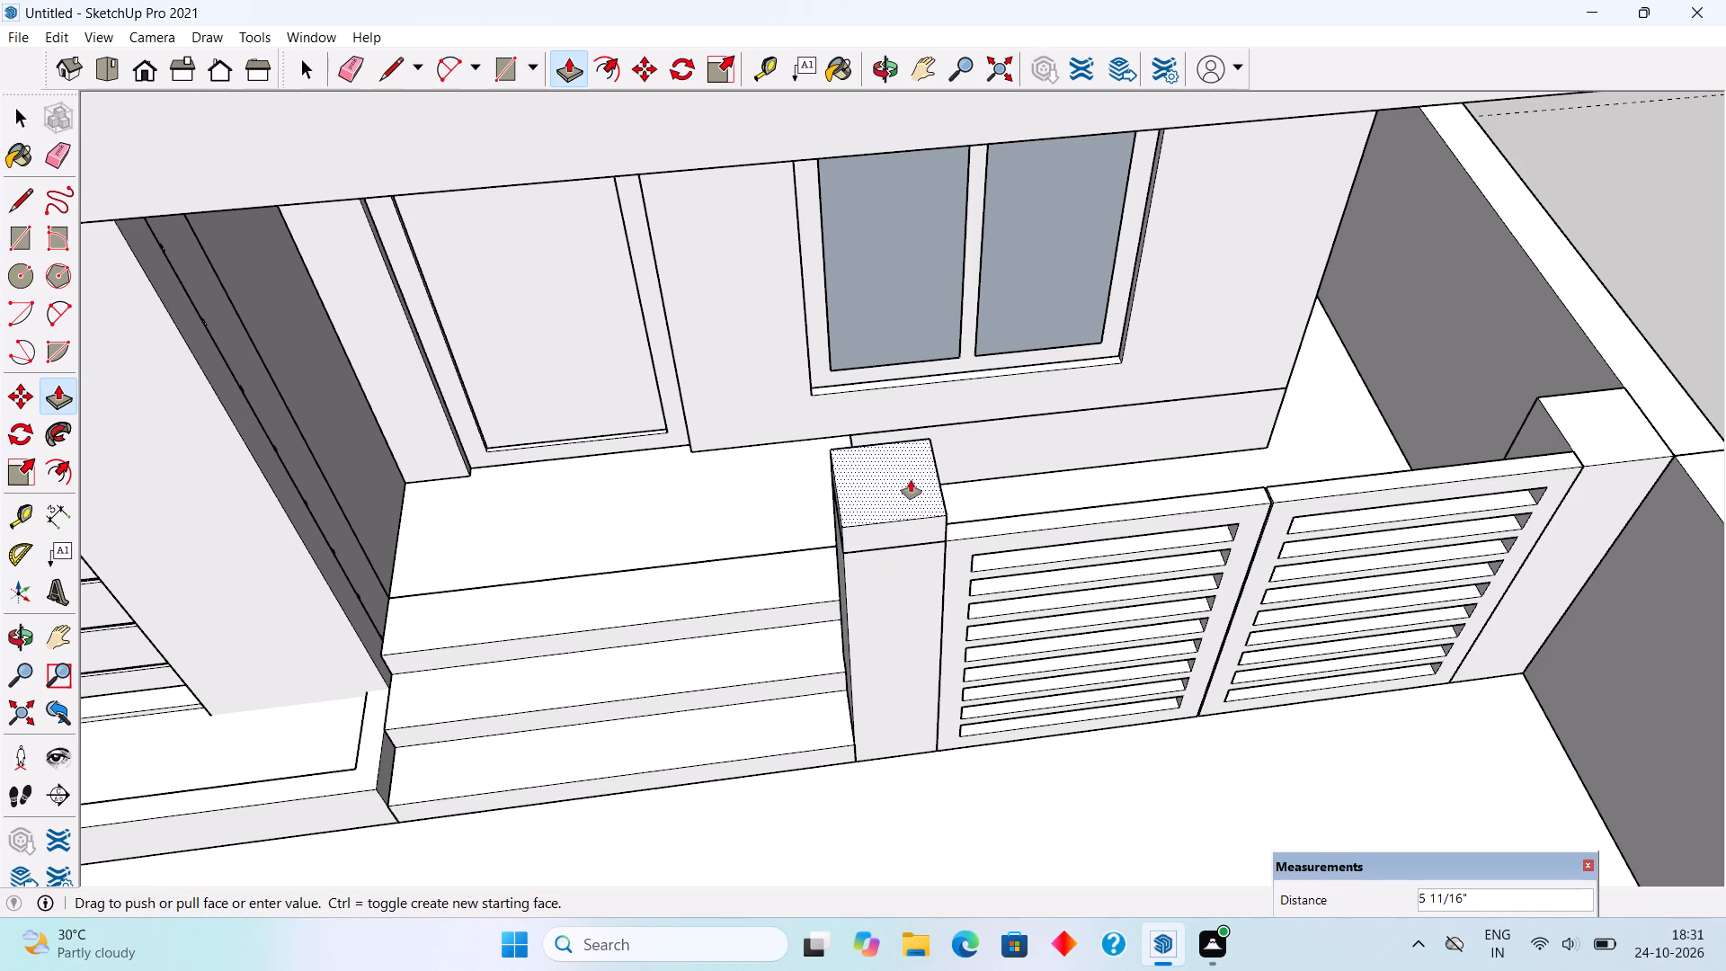
{"action": "type", "text": "4\""}
{"action": "key", "text": "Return"}
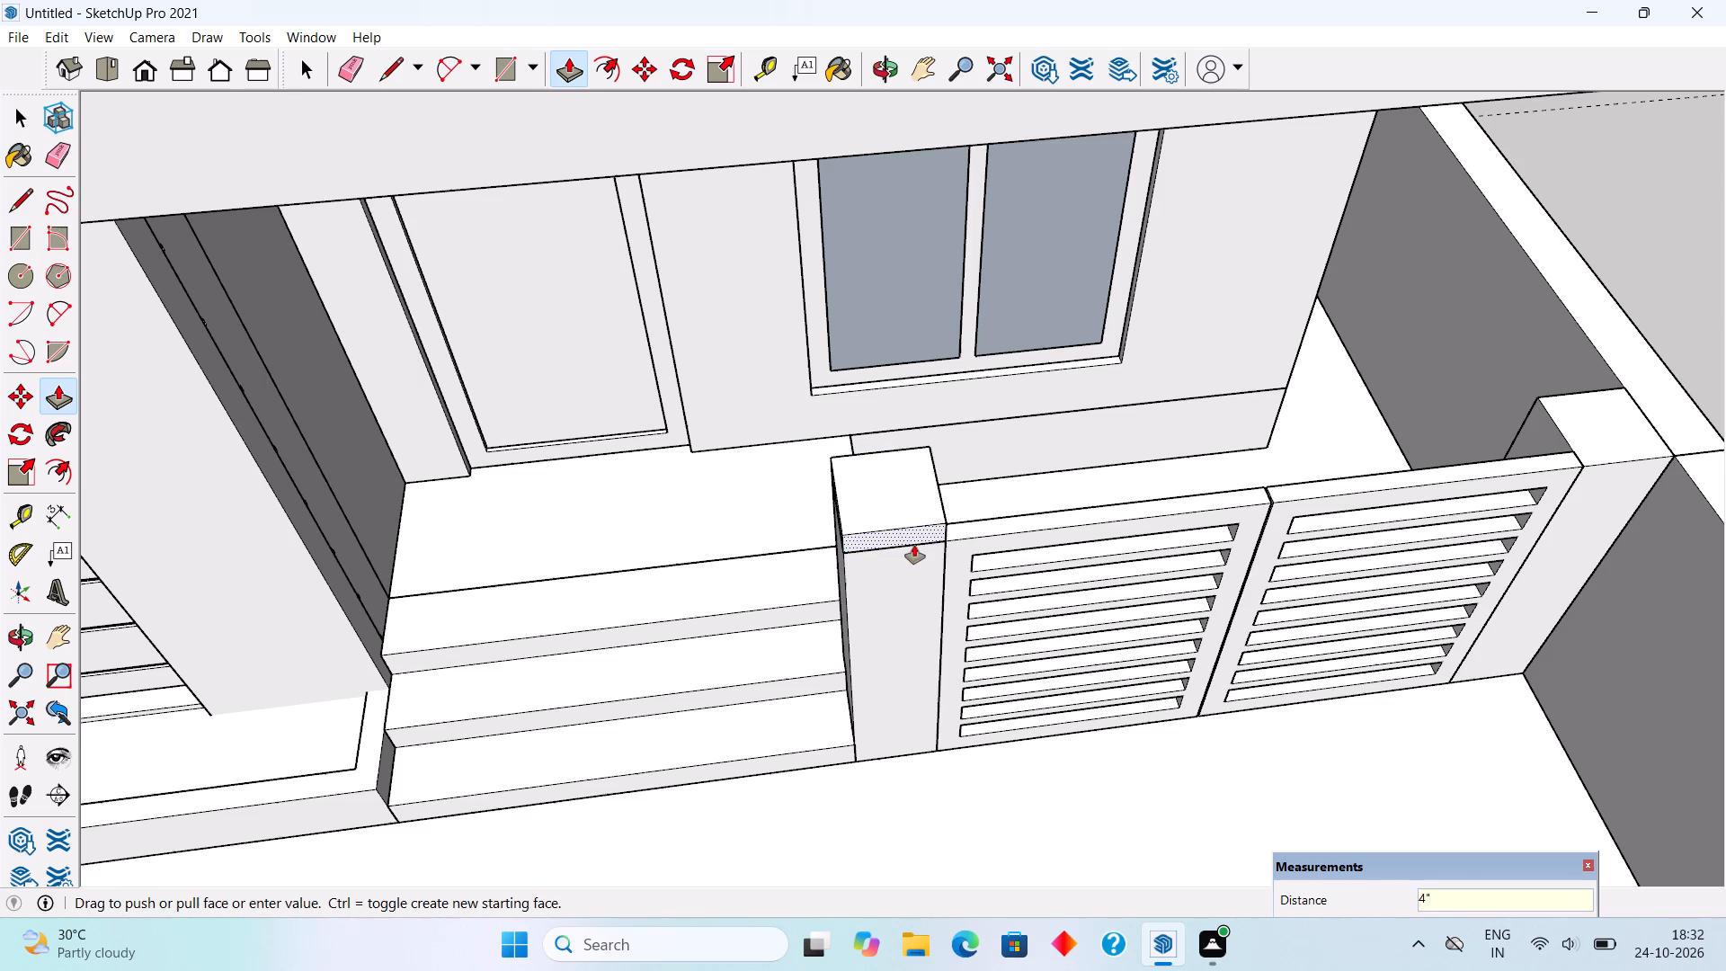
Extend the front and both side faces of the cap on the pillar between steps and gate outward by 2".
{"action": "left_click", "coordinate": [913, 540]}
{"action": "key", "text": "2"}
{"action": "key", "text": "shift+quotedbl"}
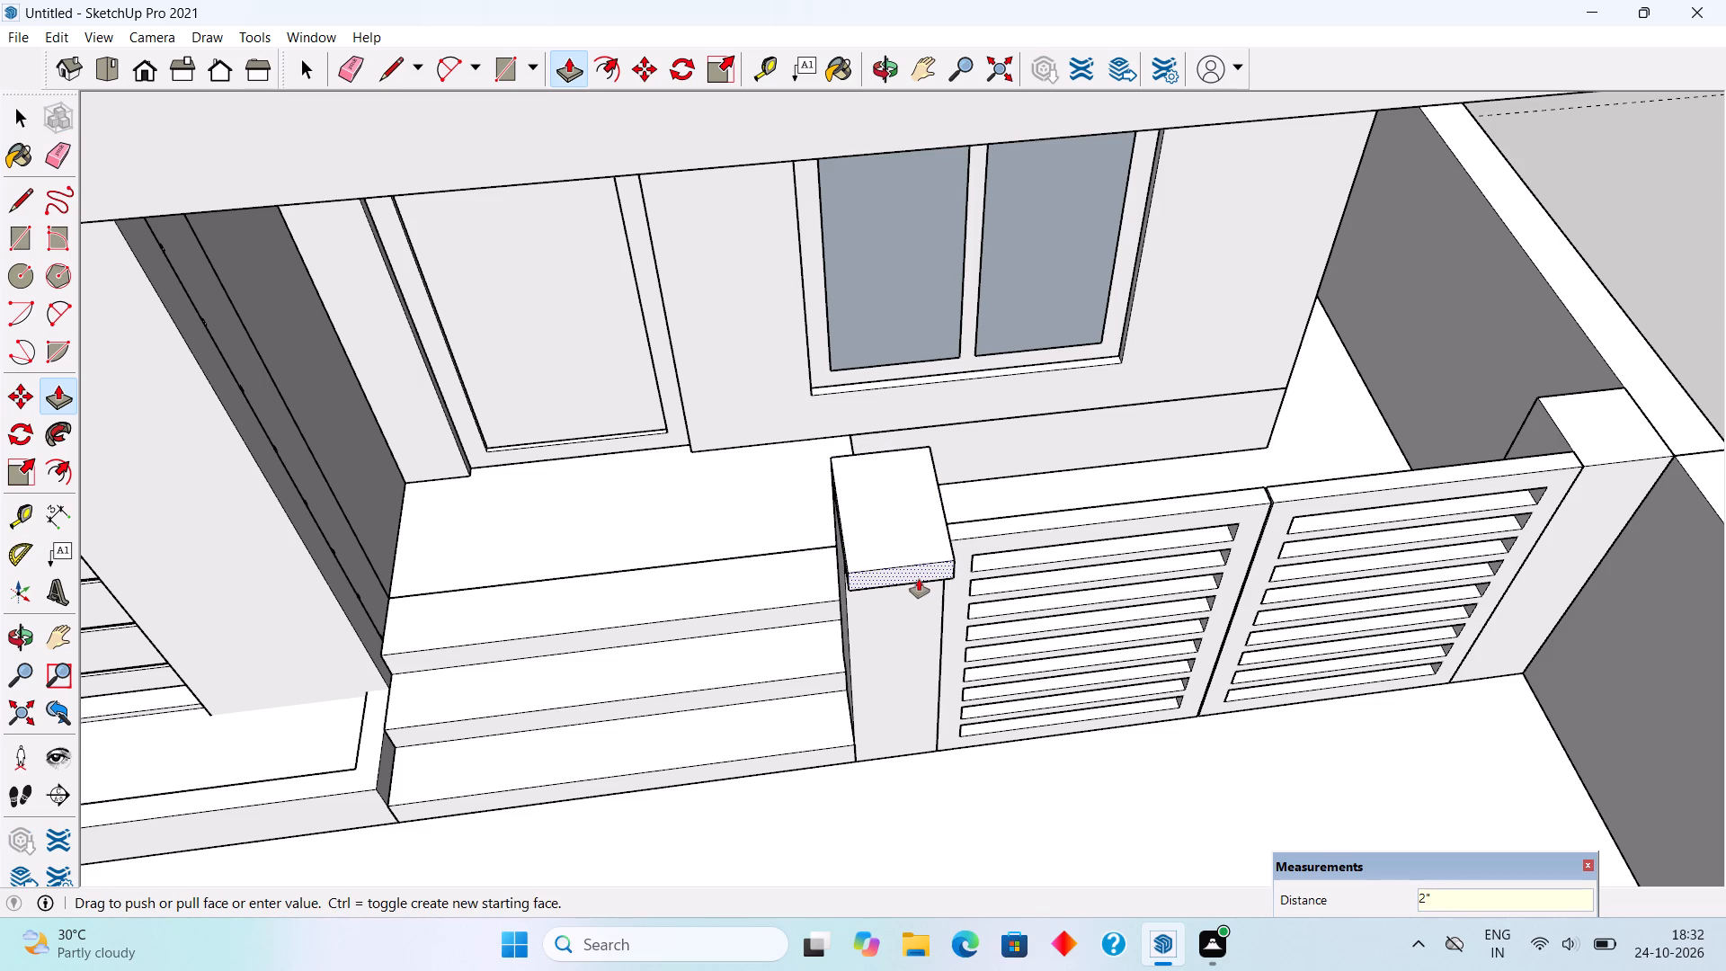
{"action": "key", "text": "Return"}
{"action": "middle_click_drag", "start_coordinate": [853, 554], "coordinate": [1033, 477]}
{"action": "double_click", "coordinate": [912, 484]}
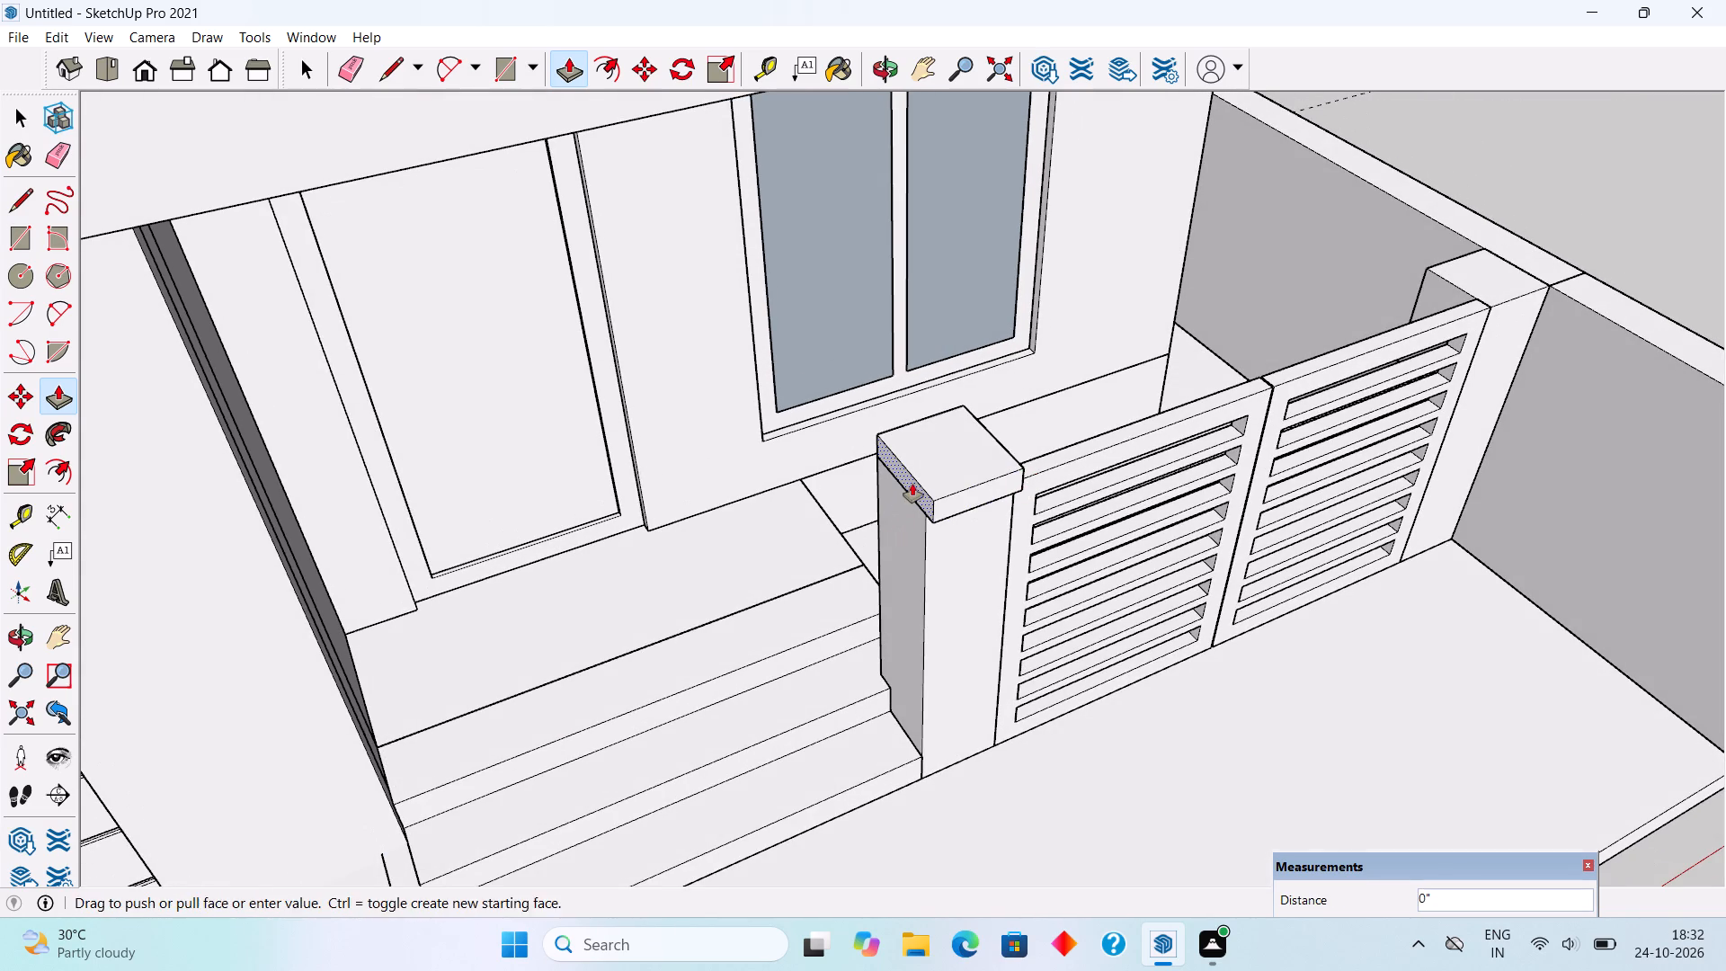
{"action": "middle_click_drag", "start_coordinate": [1199, 479], "coordinate": [756, 504]}
{"action": "scroll", "coordinate": [774, 471], "scroll_direction": "up", "scroll_amount": 1}
{"action": "double_click", "coordinate": [774, 471]}
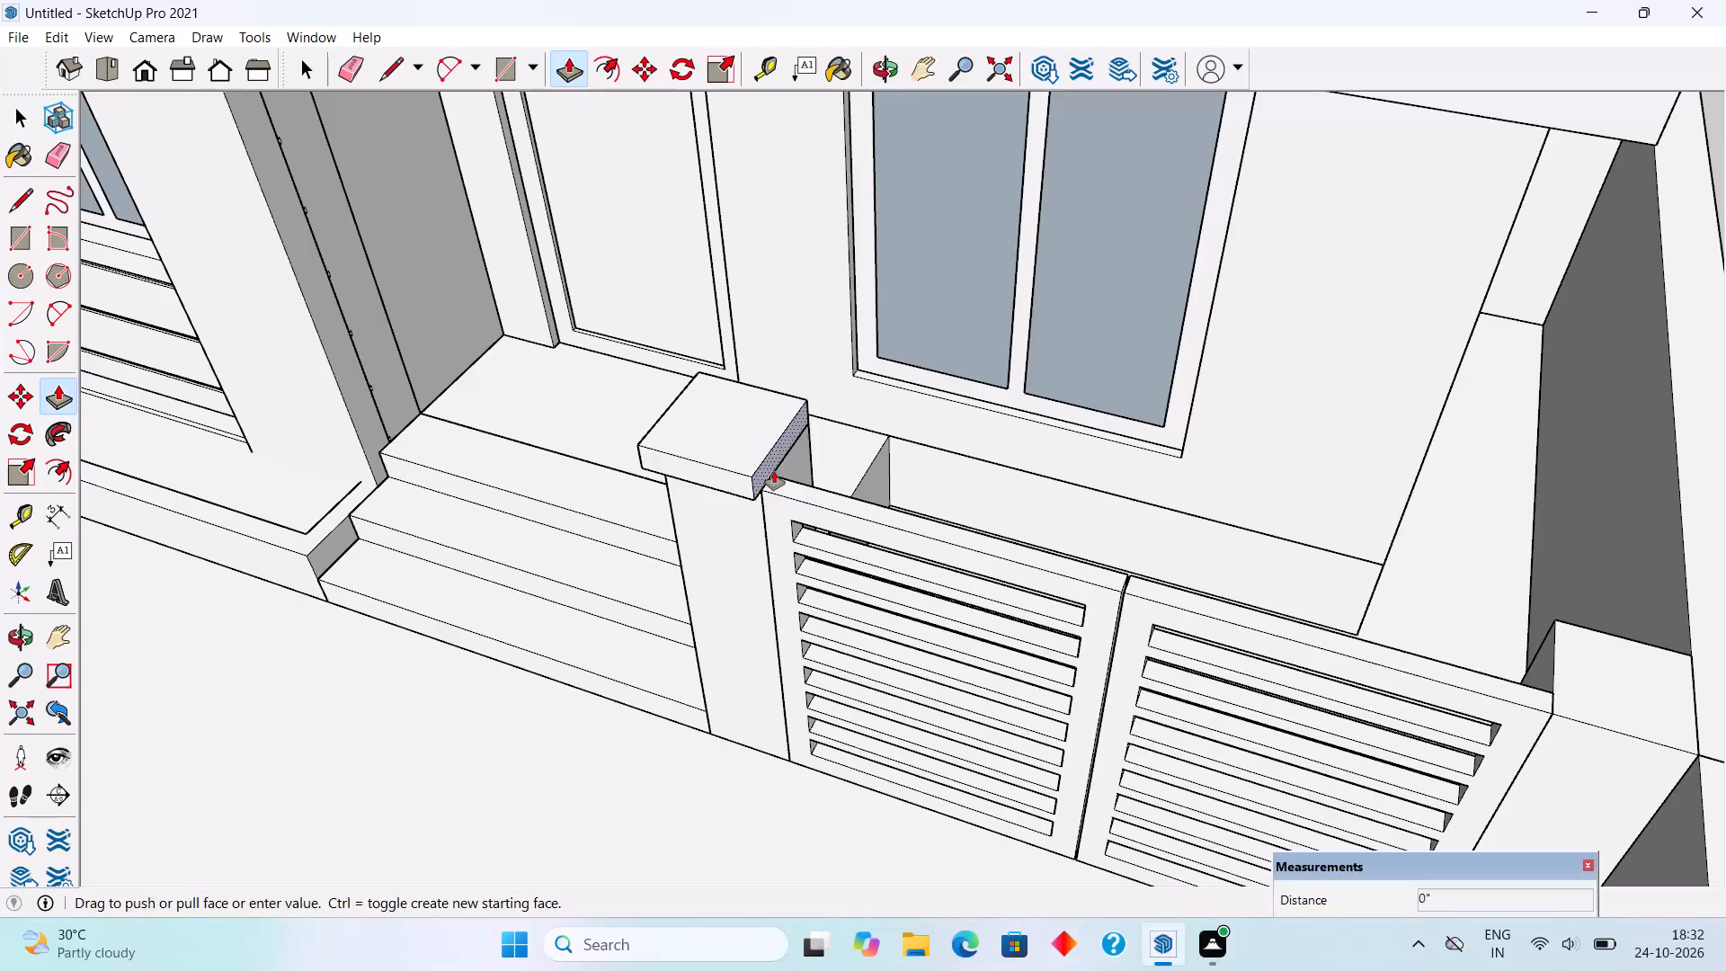
Group the whole cap on the pillar between the steps and the gate.
{"action": "key", "text": "space"}
{"action": "triple_click", "coordinate": [774, 470]}
{"action": "right_click", "coordinate": [774, 470]}
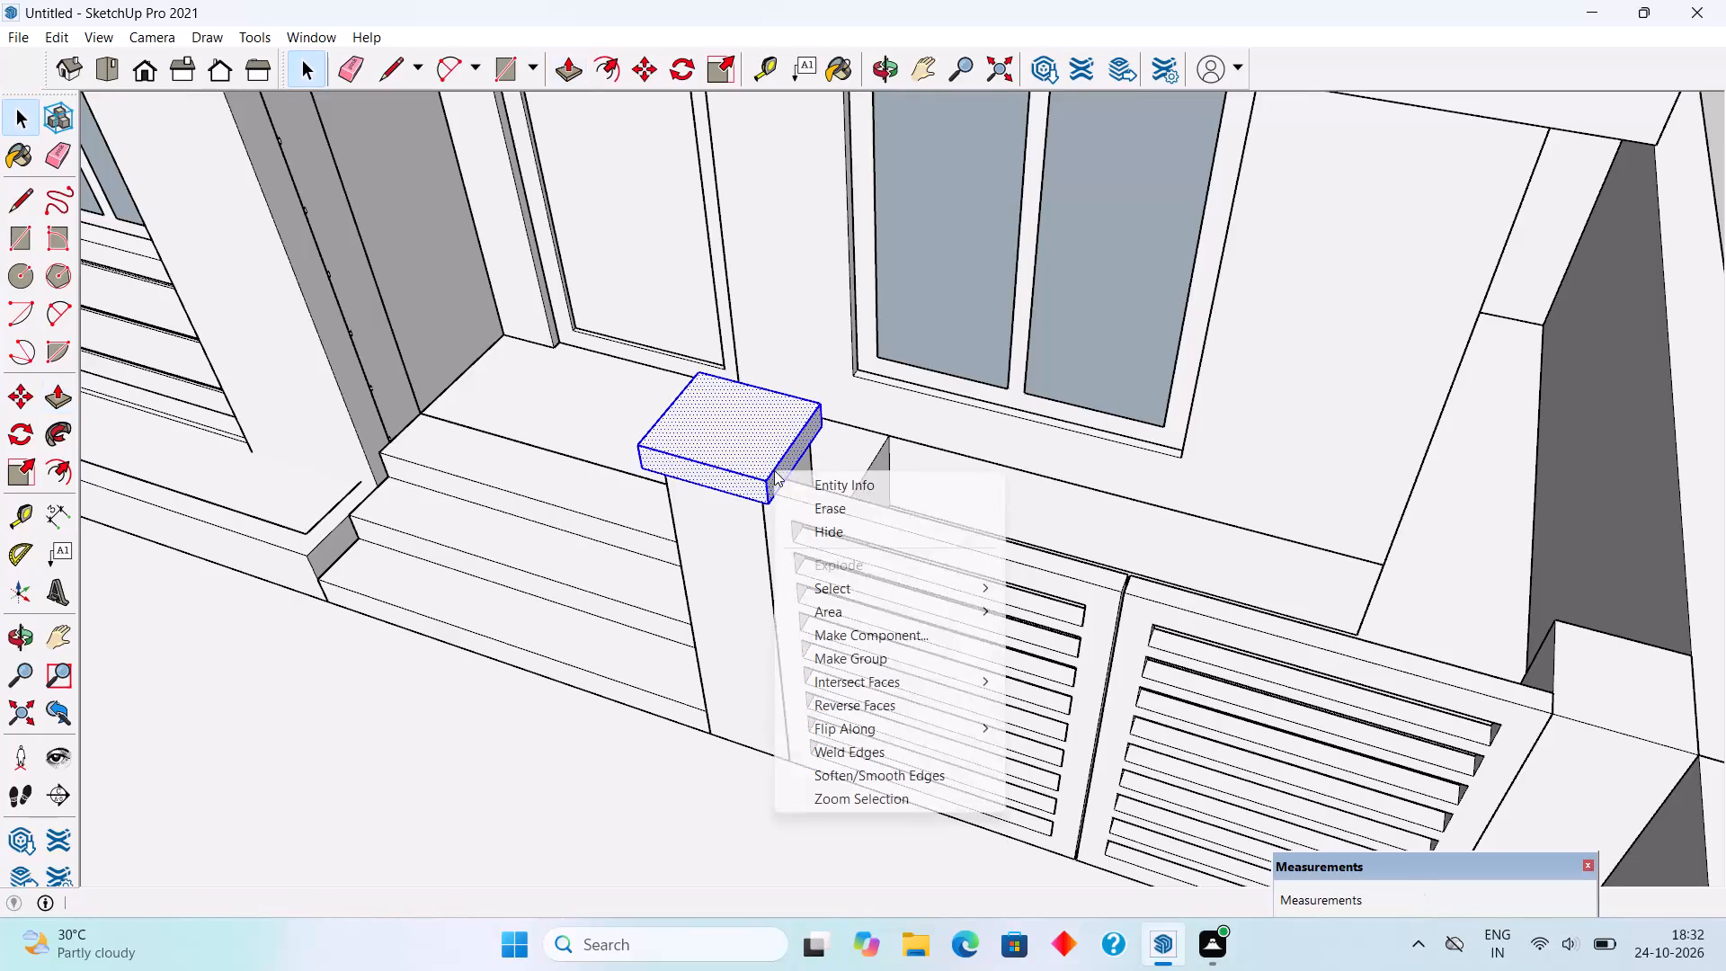
{"action": "left_click", "coordinate": [851, 663]}
{"action": "scroll", "coordinate": [770, 606], "scroll_direction": "down", "scroll_amount": 5}
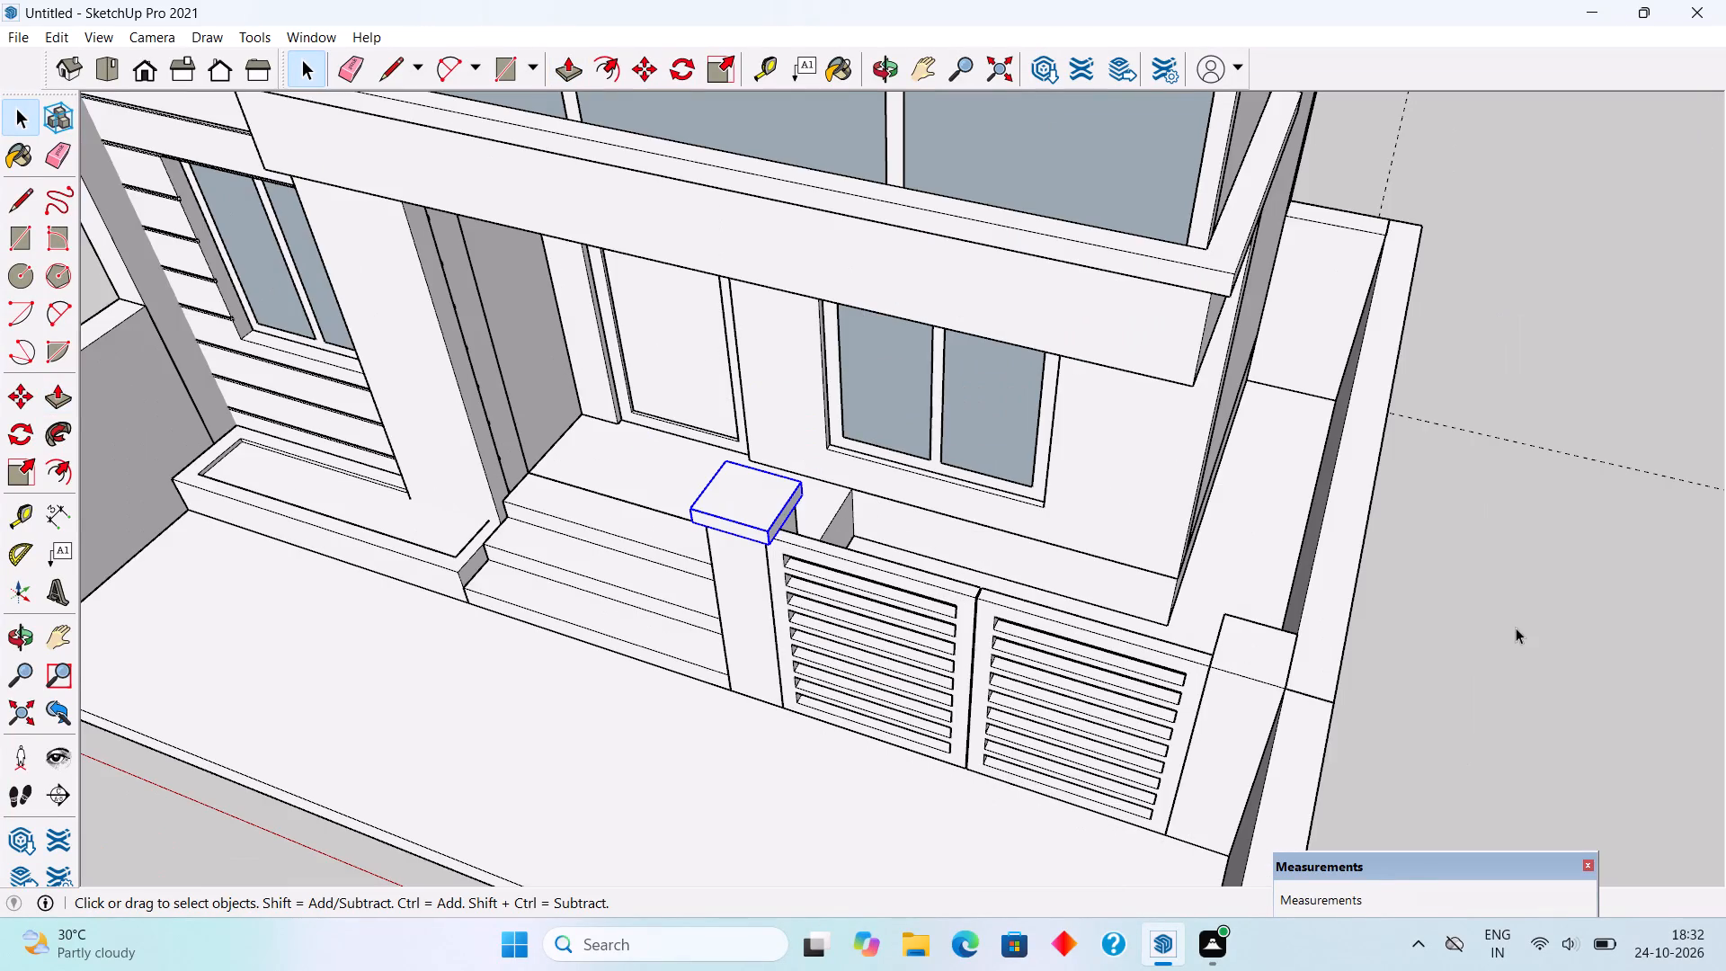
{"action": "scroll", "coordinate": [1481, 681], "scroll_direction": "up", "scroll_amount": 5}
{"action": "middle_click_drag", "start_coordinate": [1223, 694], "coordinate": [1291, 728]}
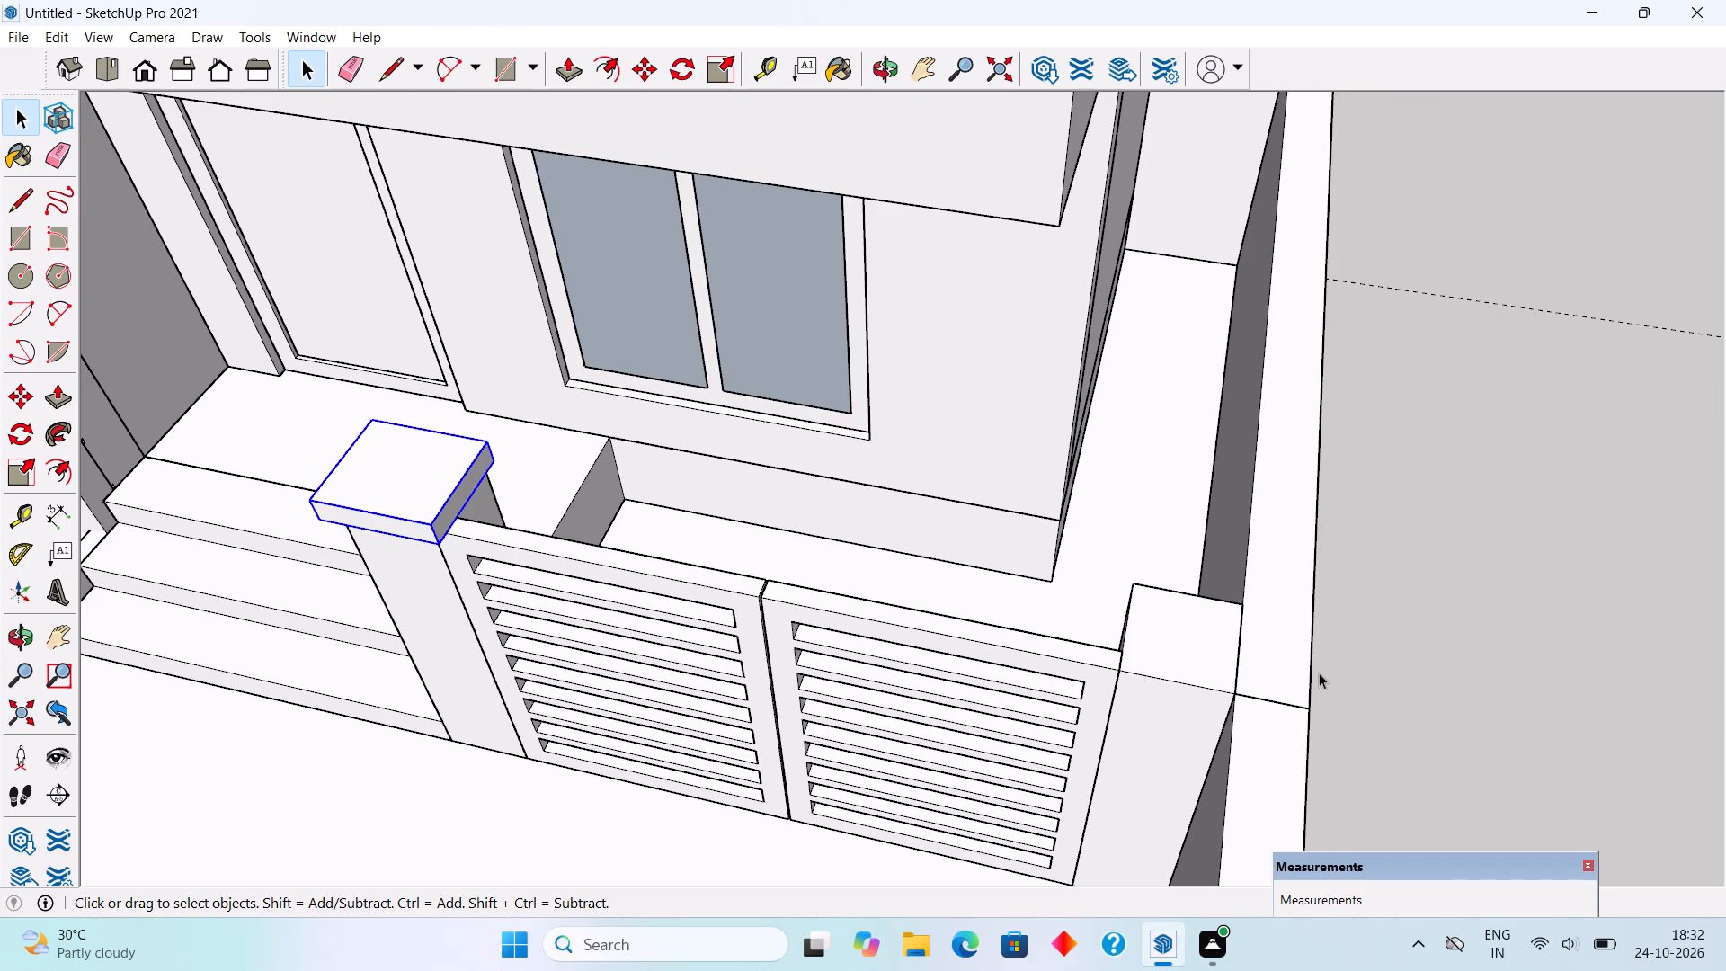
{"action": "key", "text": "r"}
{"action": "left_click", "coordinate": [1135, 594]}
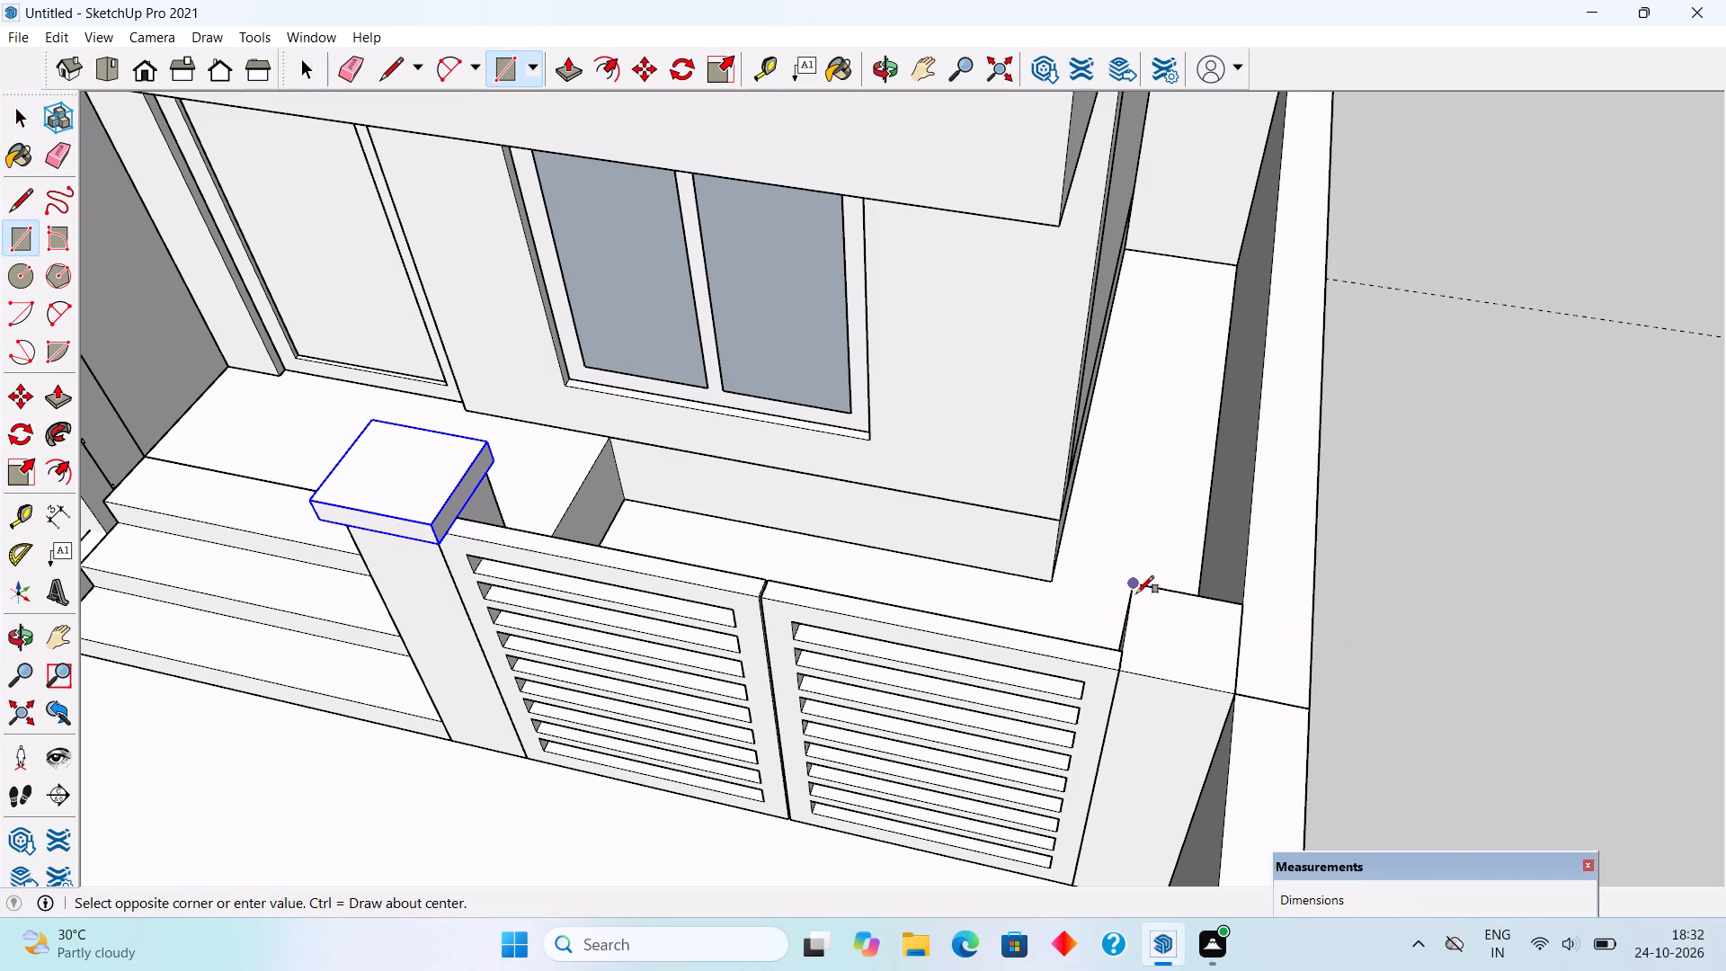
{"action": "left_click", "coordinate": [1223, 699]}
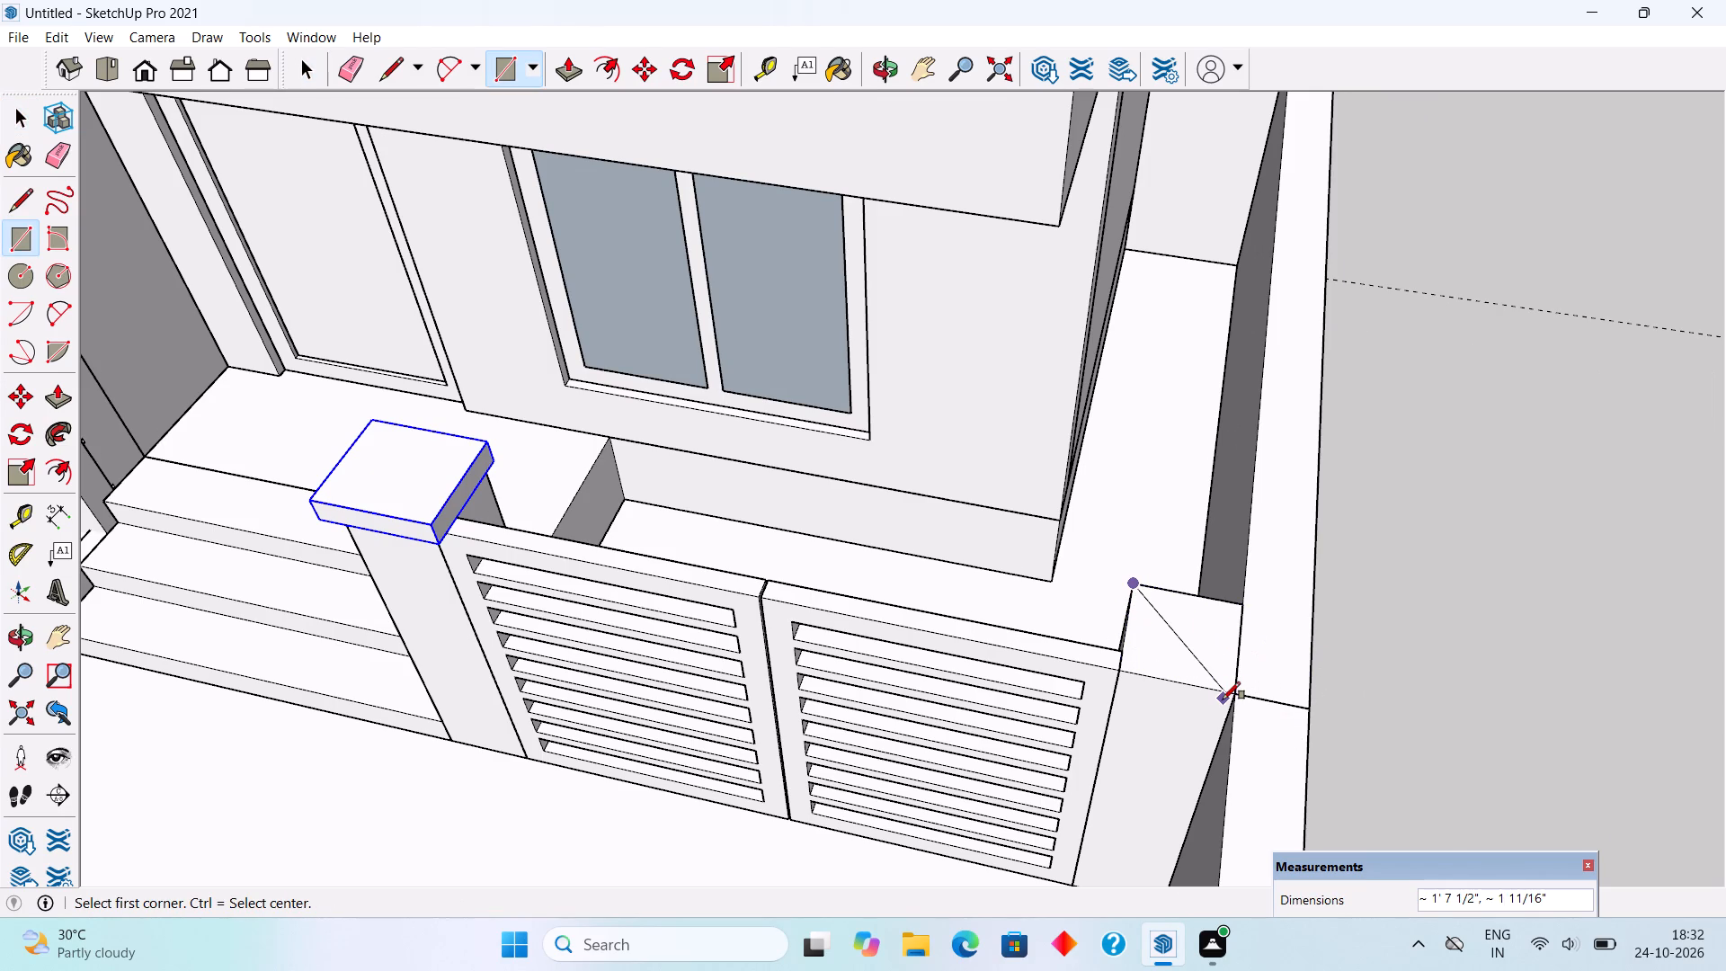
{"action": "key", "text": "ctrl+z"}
Draw a rectangle over the top of the gate pillar beside the boundary wall and pull it up 4" as a cap.
{"action": "key", "text": "r"}
{"action": "left_click", "coordinate": [1142, 579]}
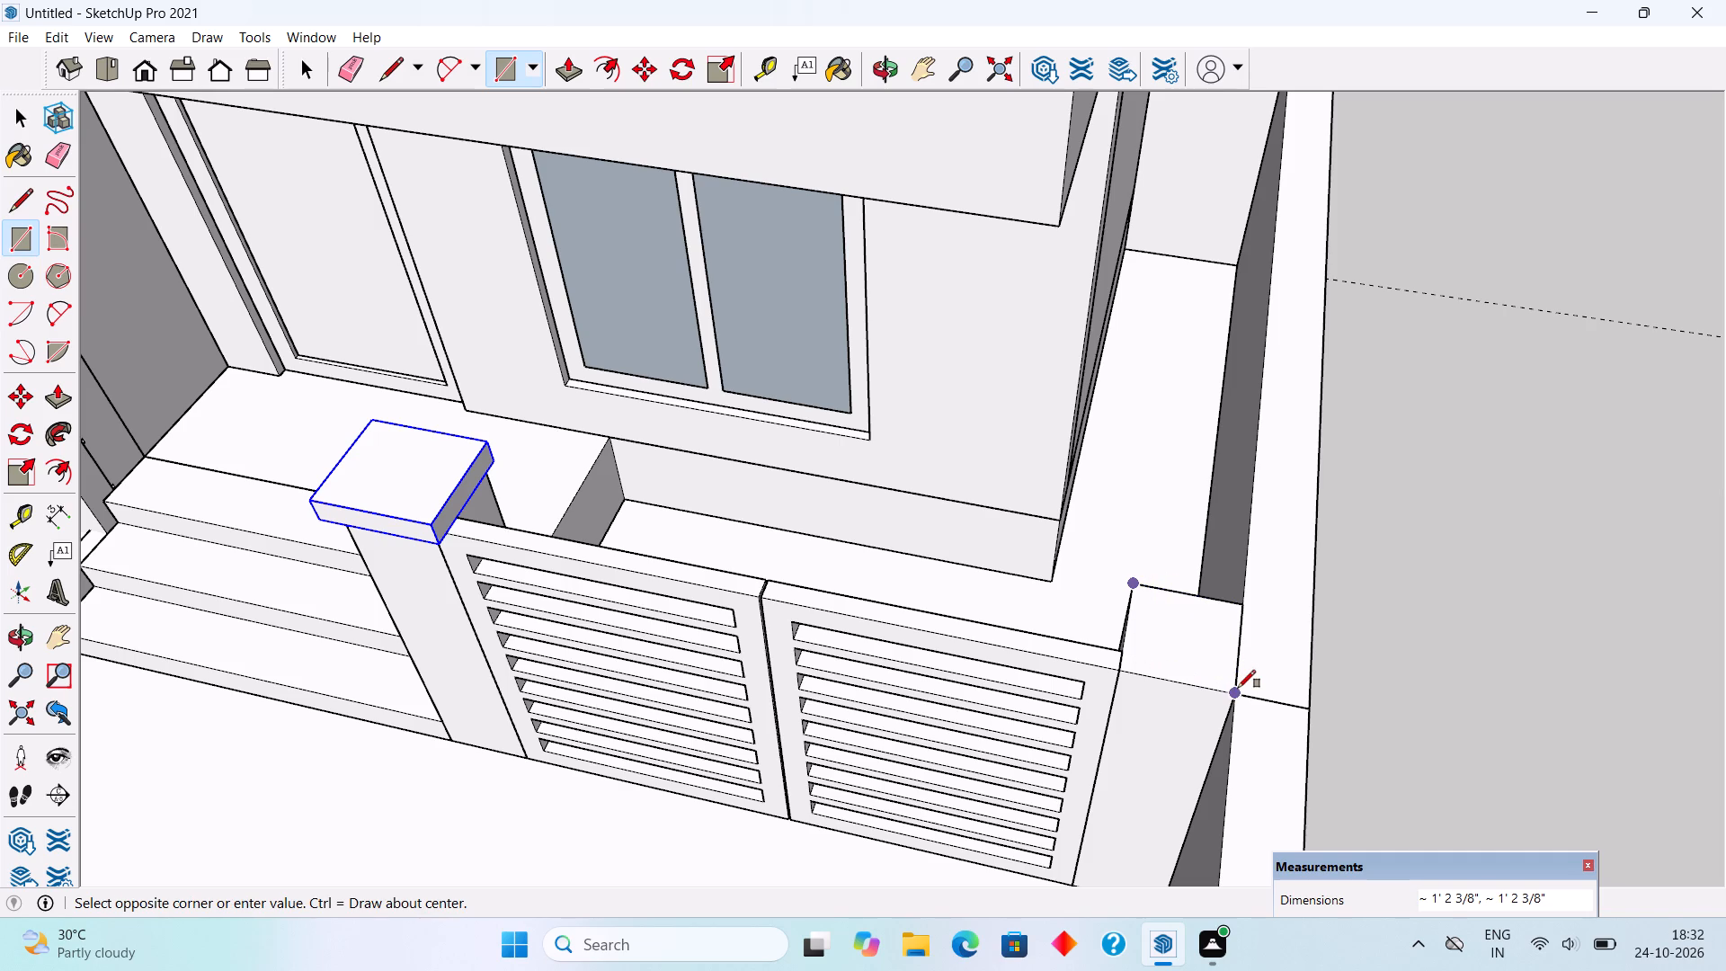
{"action": "left_click", "coordinate": [1238, 688]}
{"action": "key", "text": "p"}
{"action": "left_click", "coordinate": [1232, 678]}
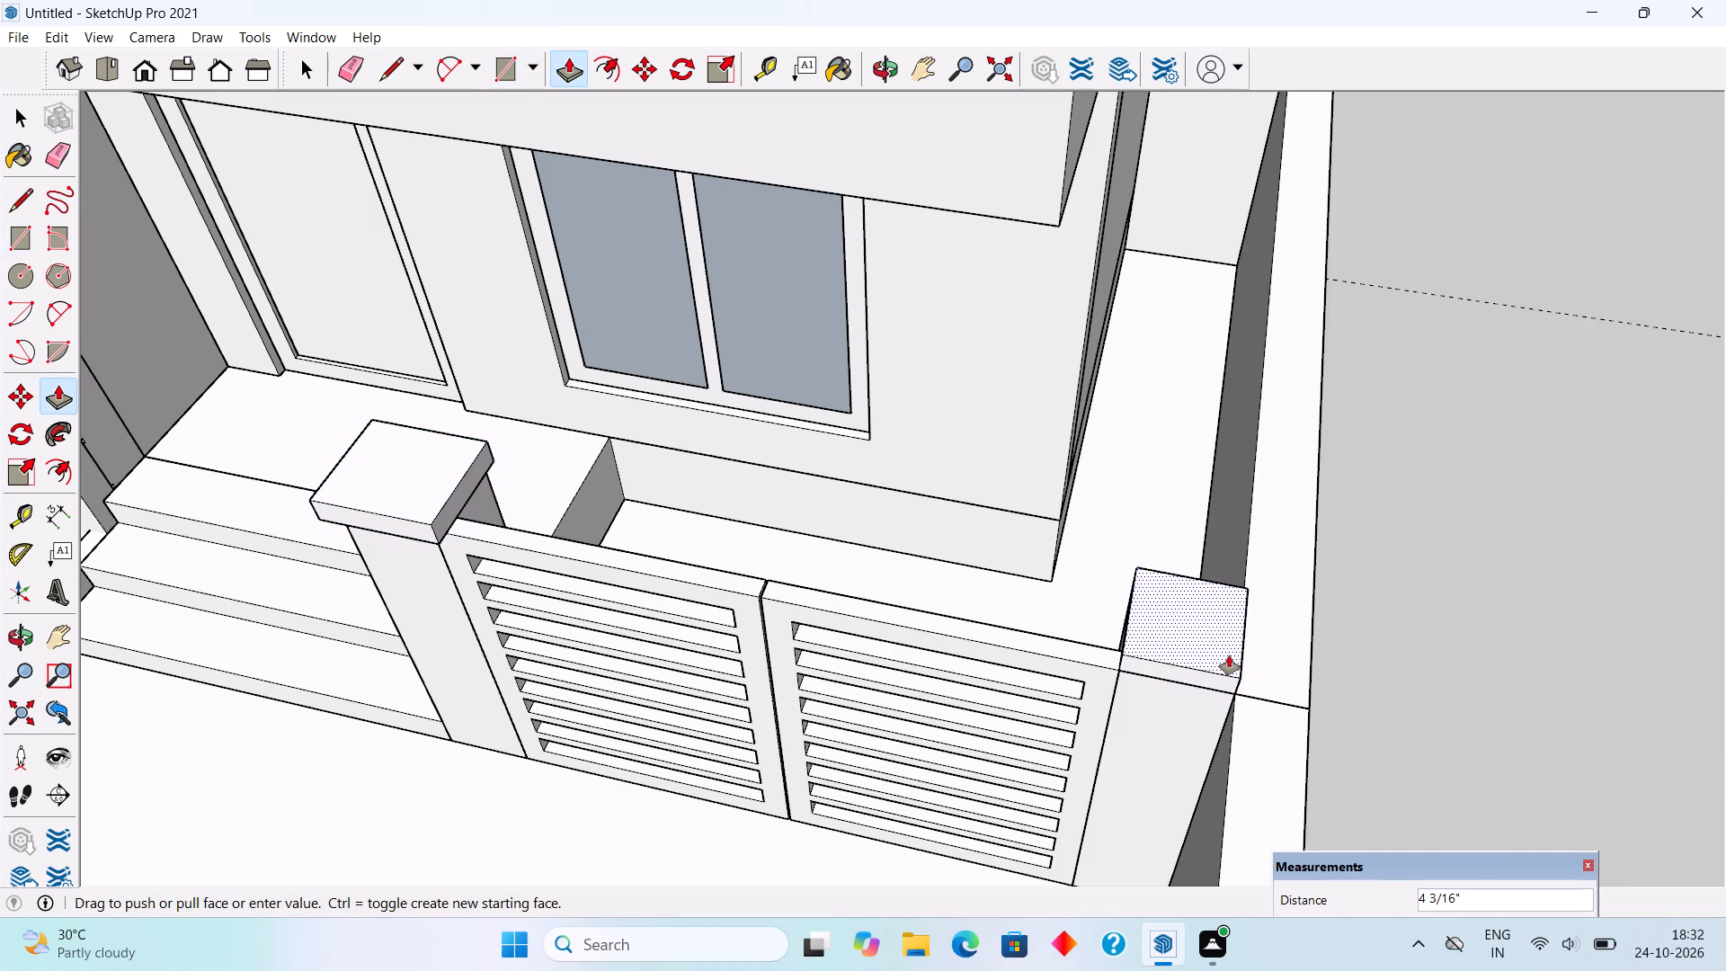
{"action": "type", "text": "4\""}
{"action": "key", "text": "Return"}
Extend the front face and the gate-side face of the boundary-side pillar cap outward by 2" each.
{"action": "left_click", "coordinate": [1220, 674]}
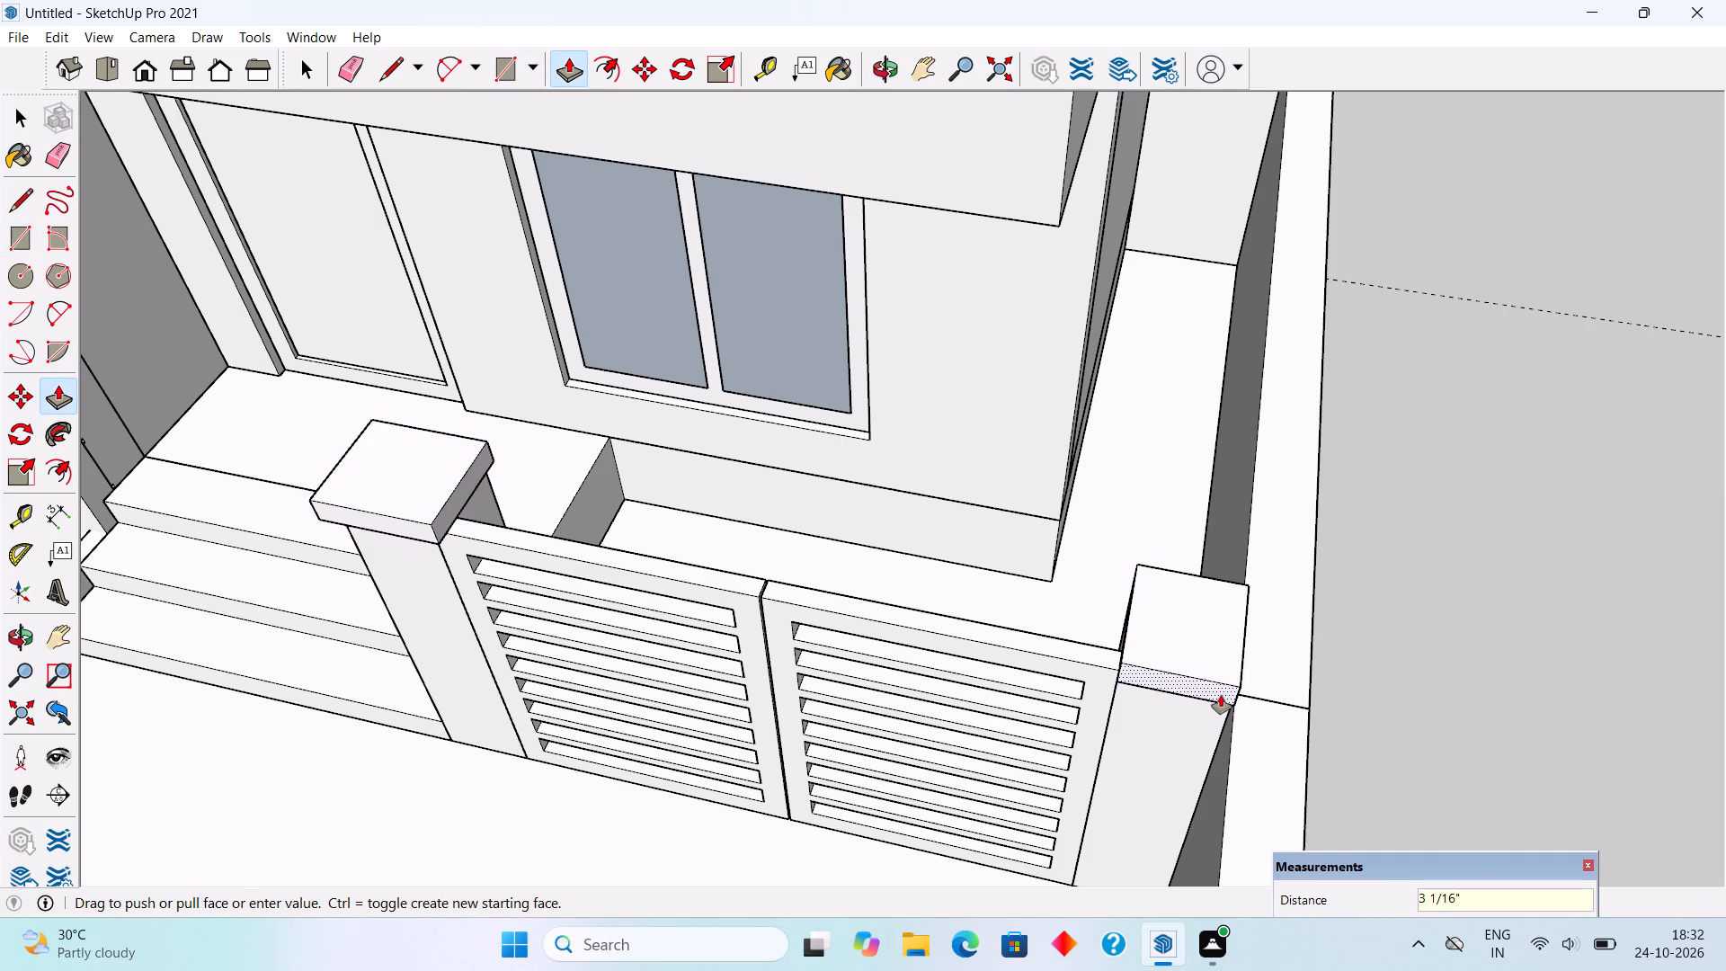
{"action": "type", "text": "2\""}
{"action": "key", "text": "Return"}
{"action": "middle_click_drag", "start_coordinate": [1237, 682], "coordinate": [1512, 631]}
{"action": "left_click", "coordinate": [1237, 502]}
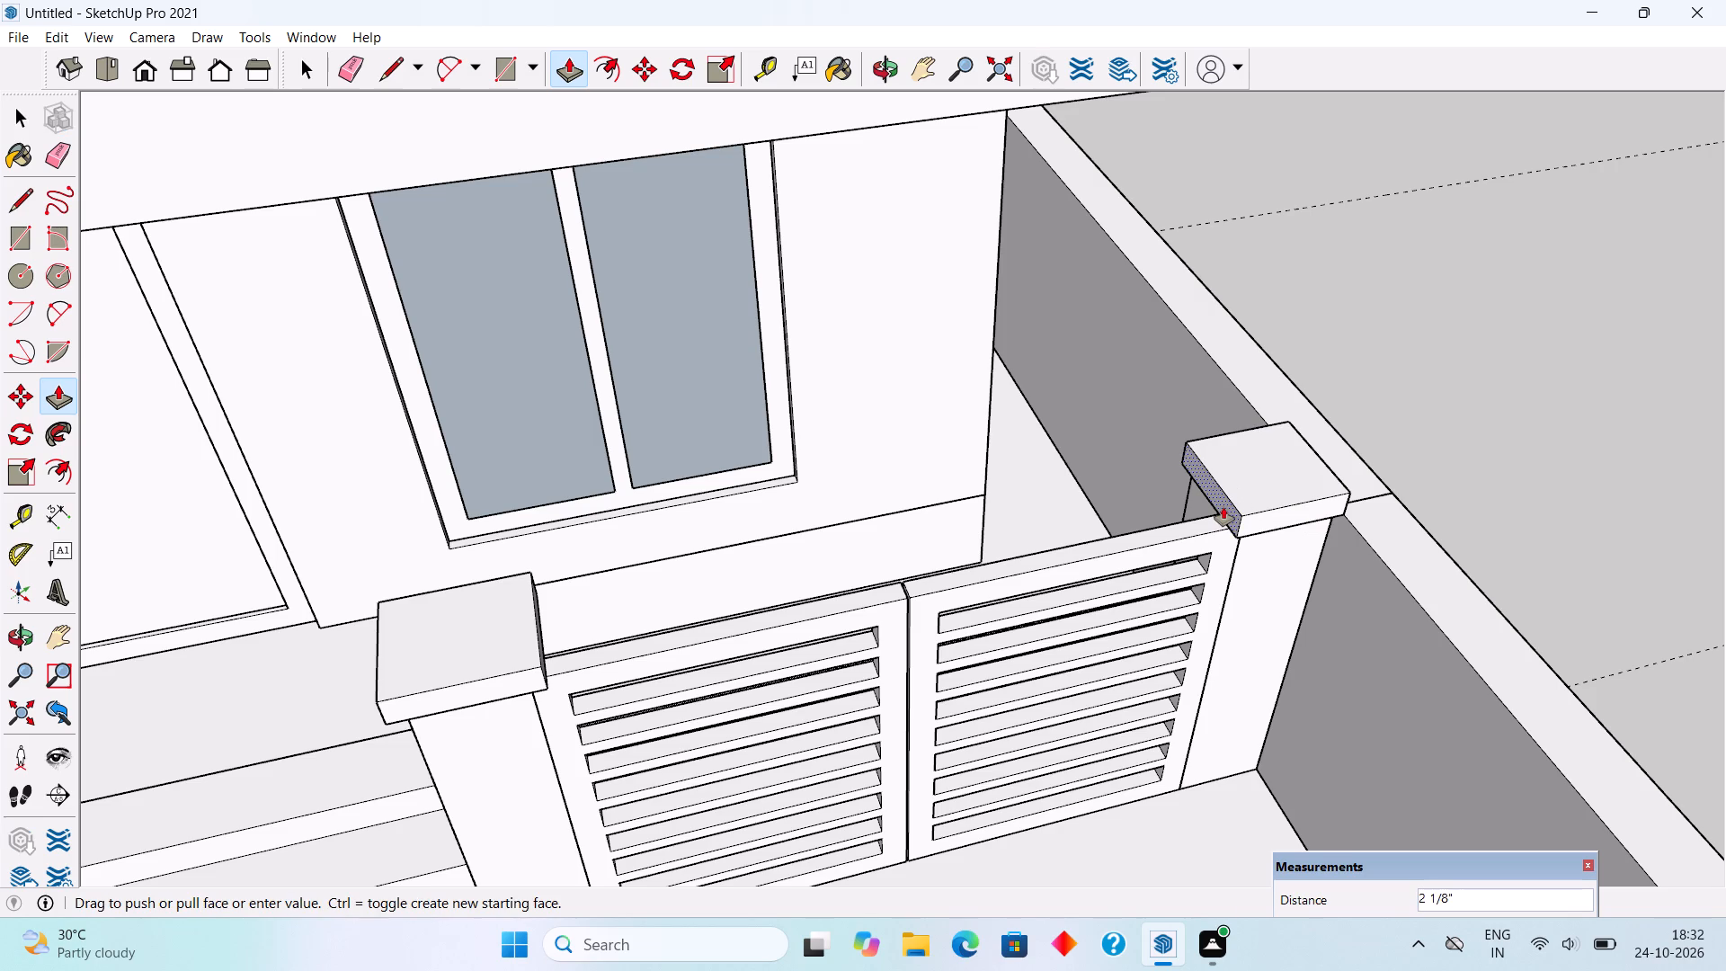
{"action": "type", "text": "2\""}
{"action": "key", "text": "Return"}
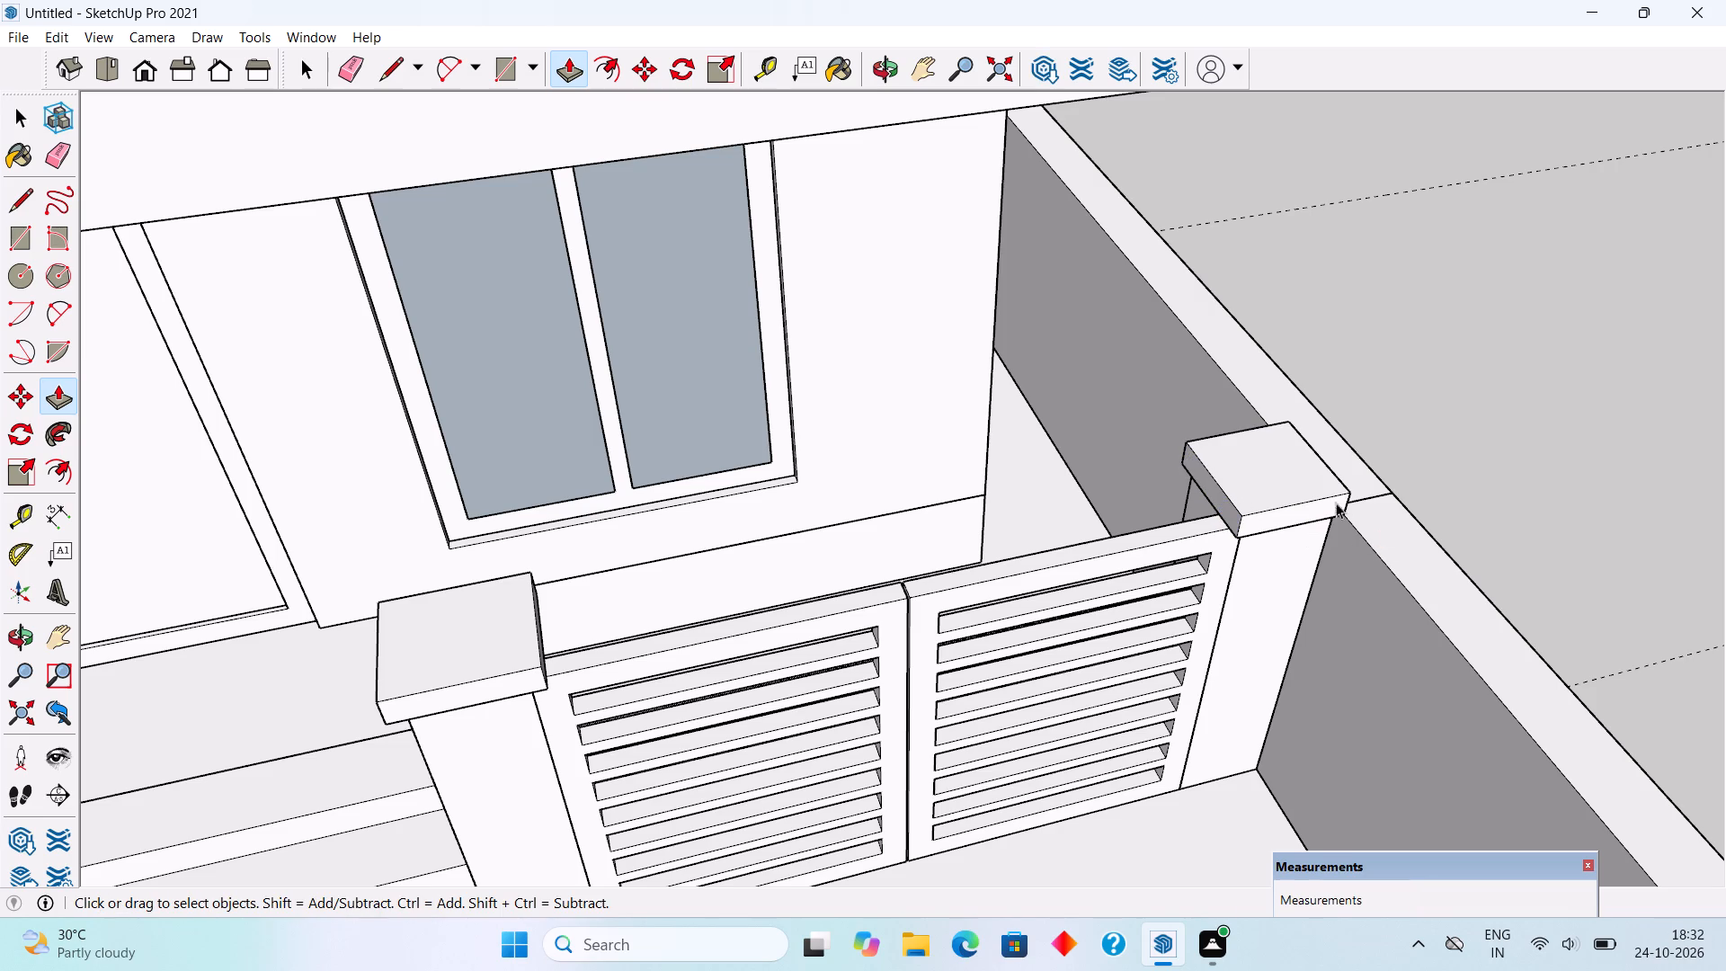
Group the whole cap on the pillar beside the boundary wall and clear the selection.
{"action": "key", "text": "space"}
{"action": "triple_click", "coordinate": [1233, 477]}
{"action": "right_click", "coordinate": [1233, 477]}
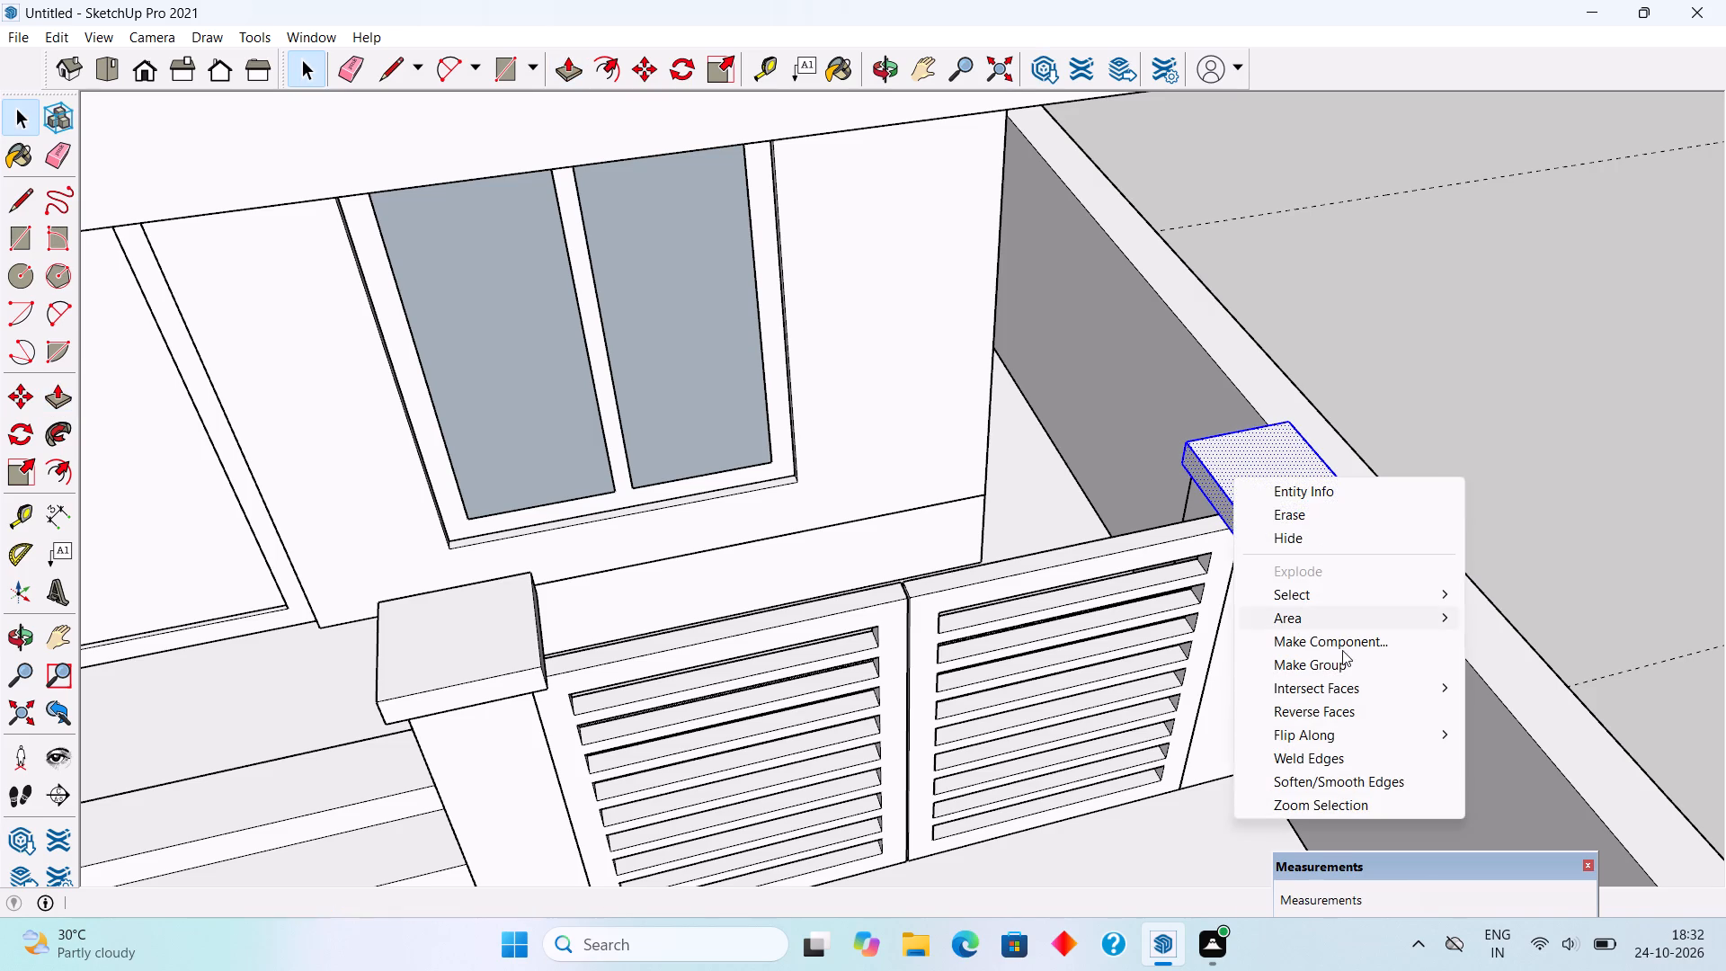
{"action": "left_click", "coordinate": [1350, 674]}
{"action": "left_click", "coordinate": [1458, 432]}
Examine the capped gate pillars and the whole house front from near and far, ending at the entrance door.
{"action": "scroll", "coordinate": [1449, 454], "scroll_direction": "down", "scroll_amount": 4}
{"action": "middle_click_drag", "start_coordinate": [1393, 529], "coordinate": [1311, 313]}
{"action": "scroll", "coordinate": [1224, 605], "scroll_direction": "up", "scroll_amount": 4}
{"action": "middle_click_drag", "start_coordinate": [1246, 543], "coordinate": [1057, 668]}
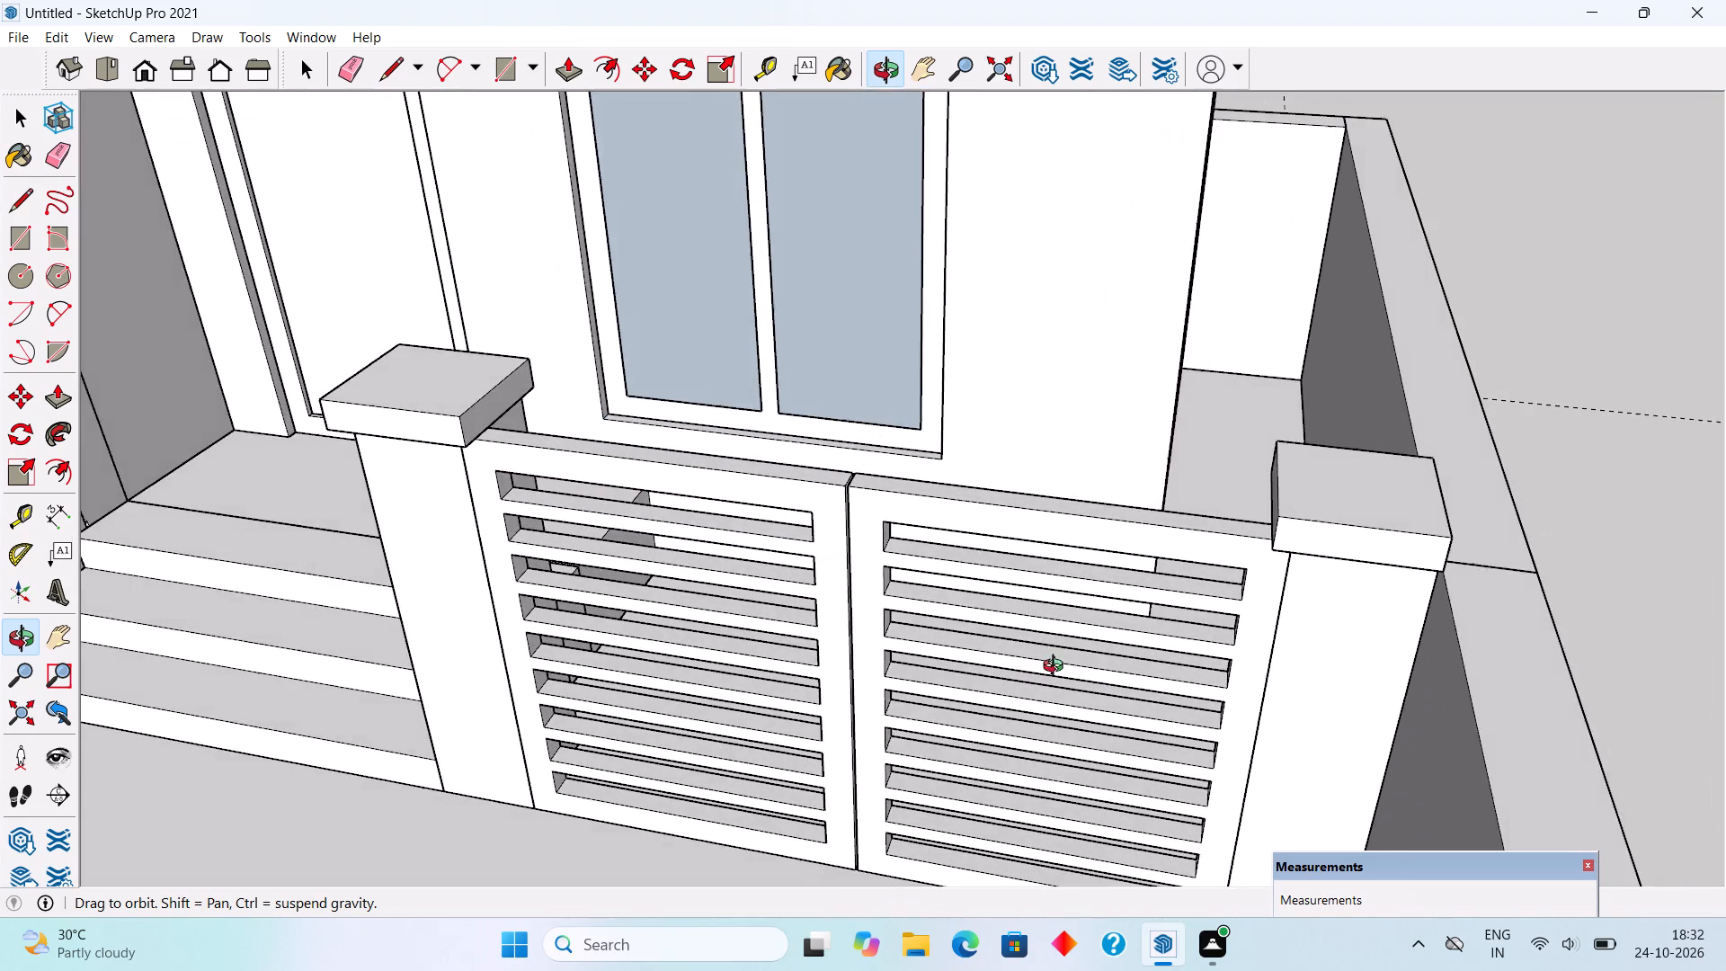
{"action": "middle_click_drag", "start_coordinate": [1057, 668], "coordinate": [1206, 563]}
{"action": "scroll", "coordinate": [1206, 563], "scroll_direction": "down", "scroll_amount": 2}
{"action": "scroll", "coordinate": [1166, 476], "scroll_direction": "down", "scroll_amount": 15}
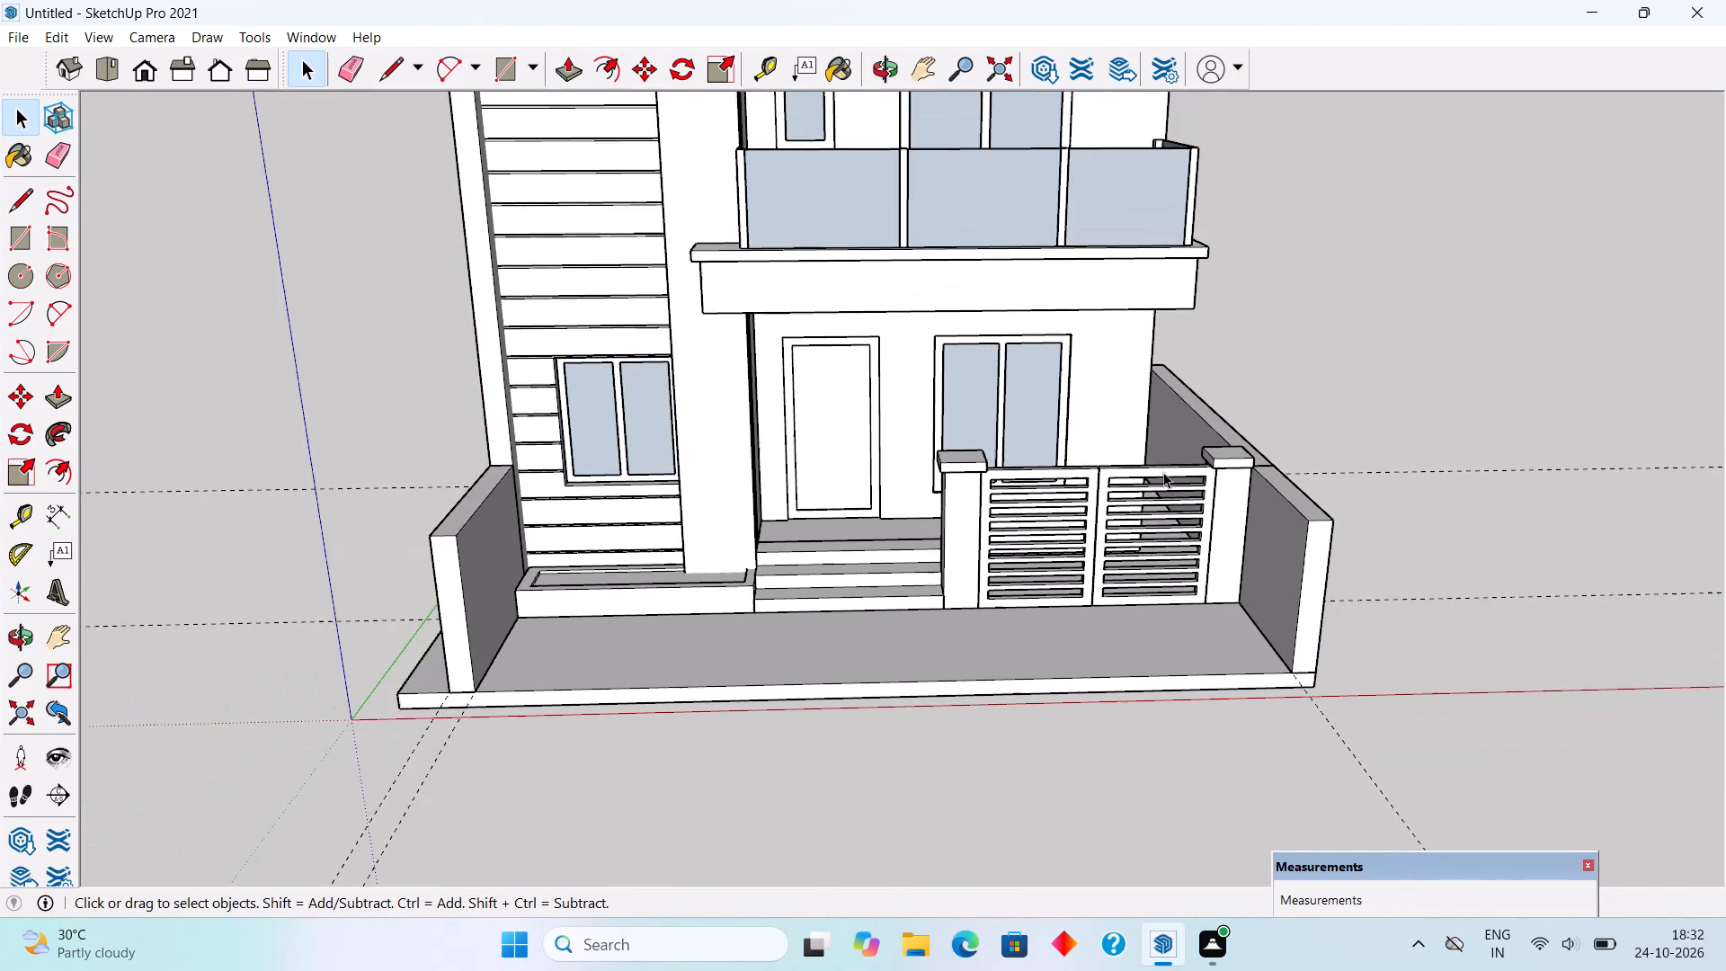
{"action": "scroll", "coordinate": [1163, 472], "scroll_direction": "down", "scroll_amount": 10}
{"action": "middle_click_drag", "start_coordinate": [1151, 480], "coordinate": [1116, 344]}
{"action": "scroll", "coordinate": [1099, 235], "scroll_direction": "up", "scroll_amount": 3}
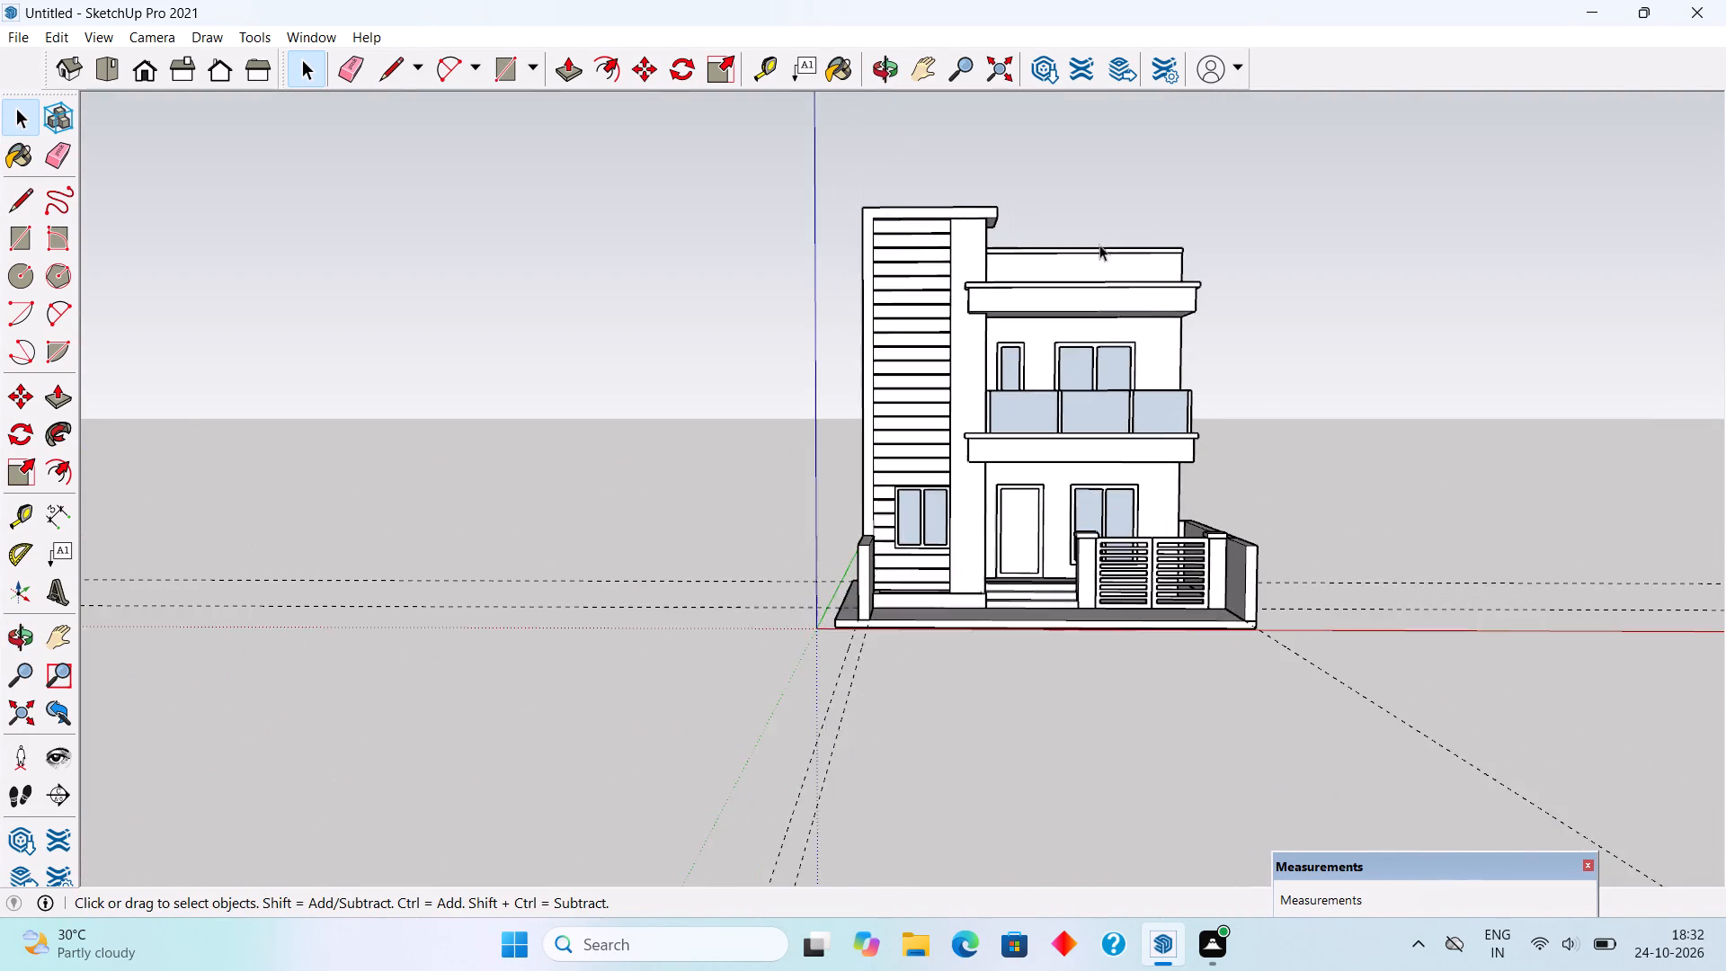
{"action": "middle_click_drag", "start_coordinate": [1134, 378], "coordinate": [1077, 491]}
{"action": "scroll", "coordinate": [1022, 554], "scroll_direction": "up", "scroll_amount": 4}
{"action": "middle_click_drag", "start_coordinate": [996, 700], "coordinate": [995, 648]}
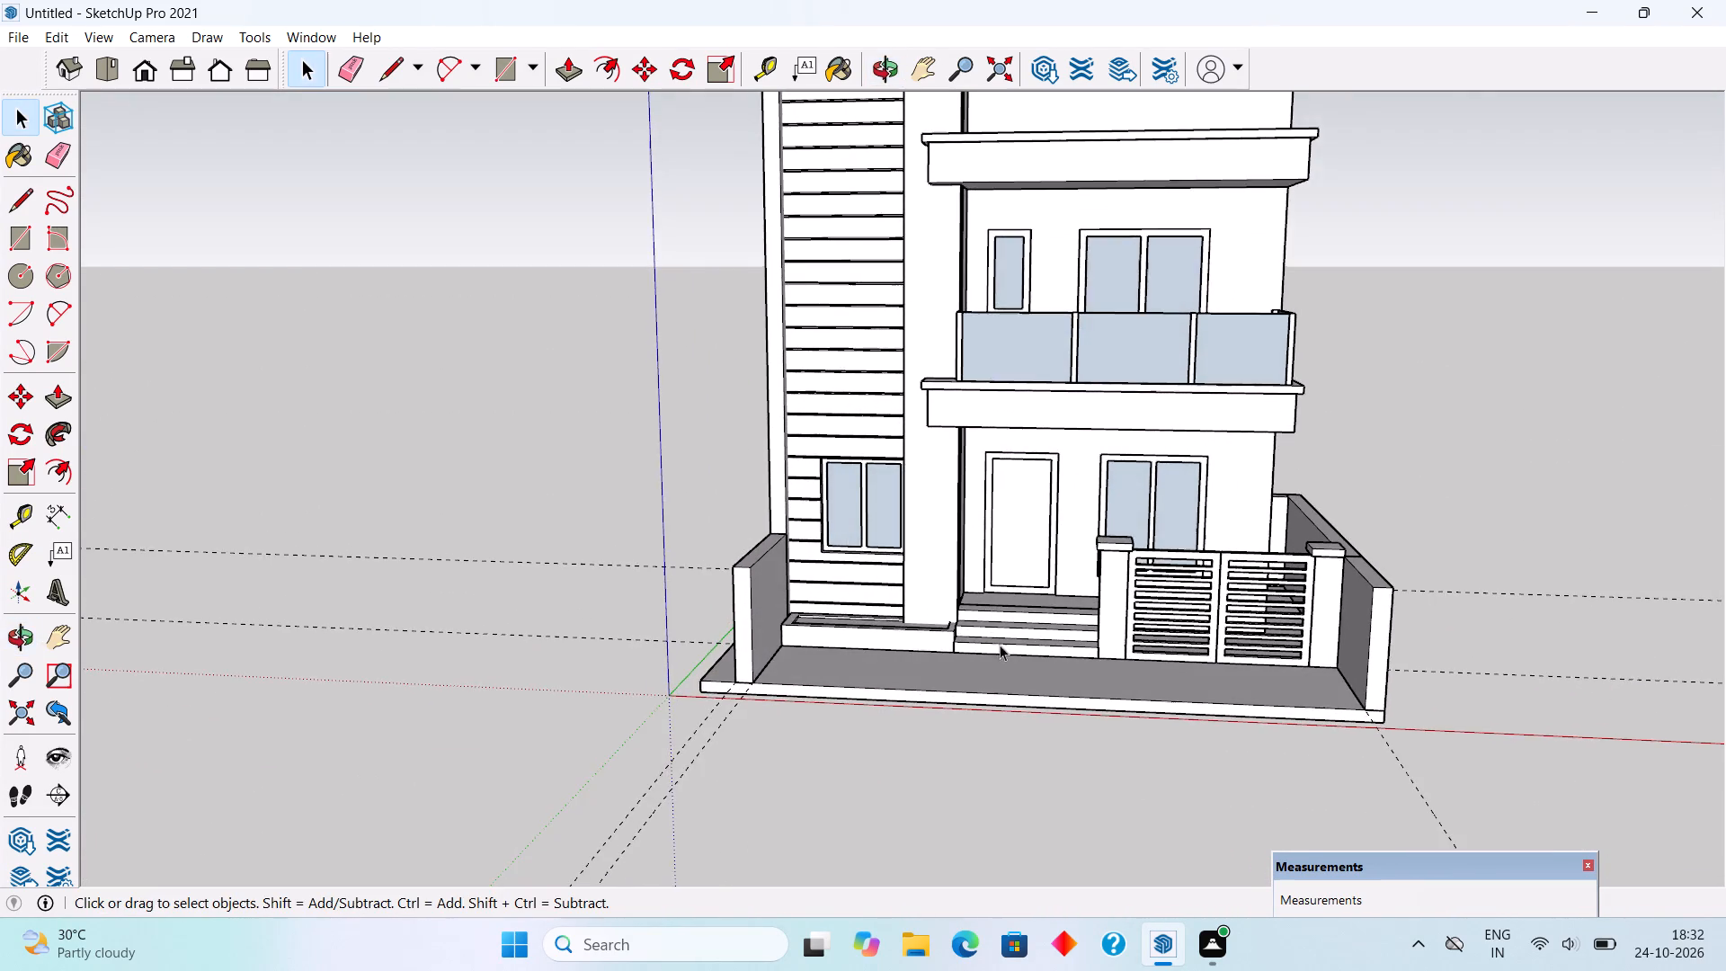
{"action": "scroll", "coordinate": [984, 529], "scroll_direction": "up", "scroll_amount": 4}
{"action": "scroll", "coordinate": [1017, 669], "scroll_direction": "up", "scroll_amount": 3}
{"action": "middle_click_drag", "start_coordinate": [1026, 661], "coordinate": [1062, 635]}
{"action": "scroll", "coordinate": [1054, 623], "scroll_direction": "up", "scroll_amount": 2}
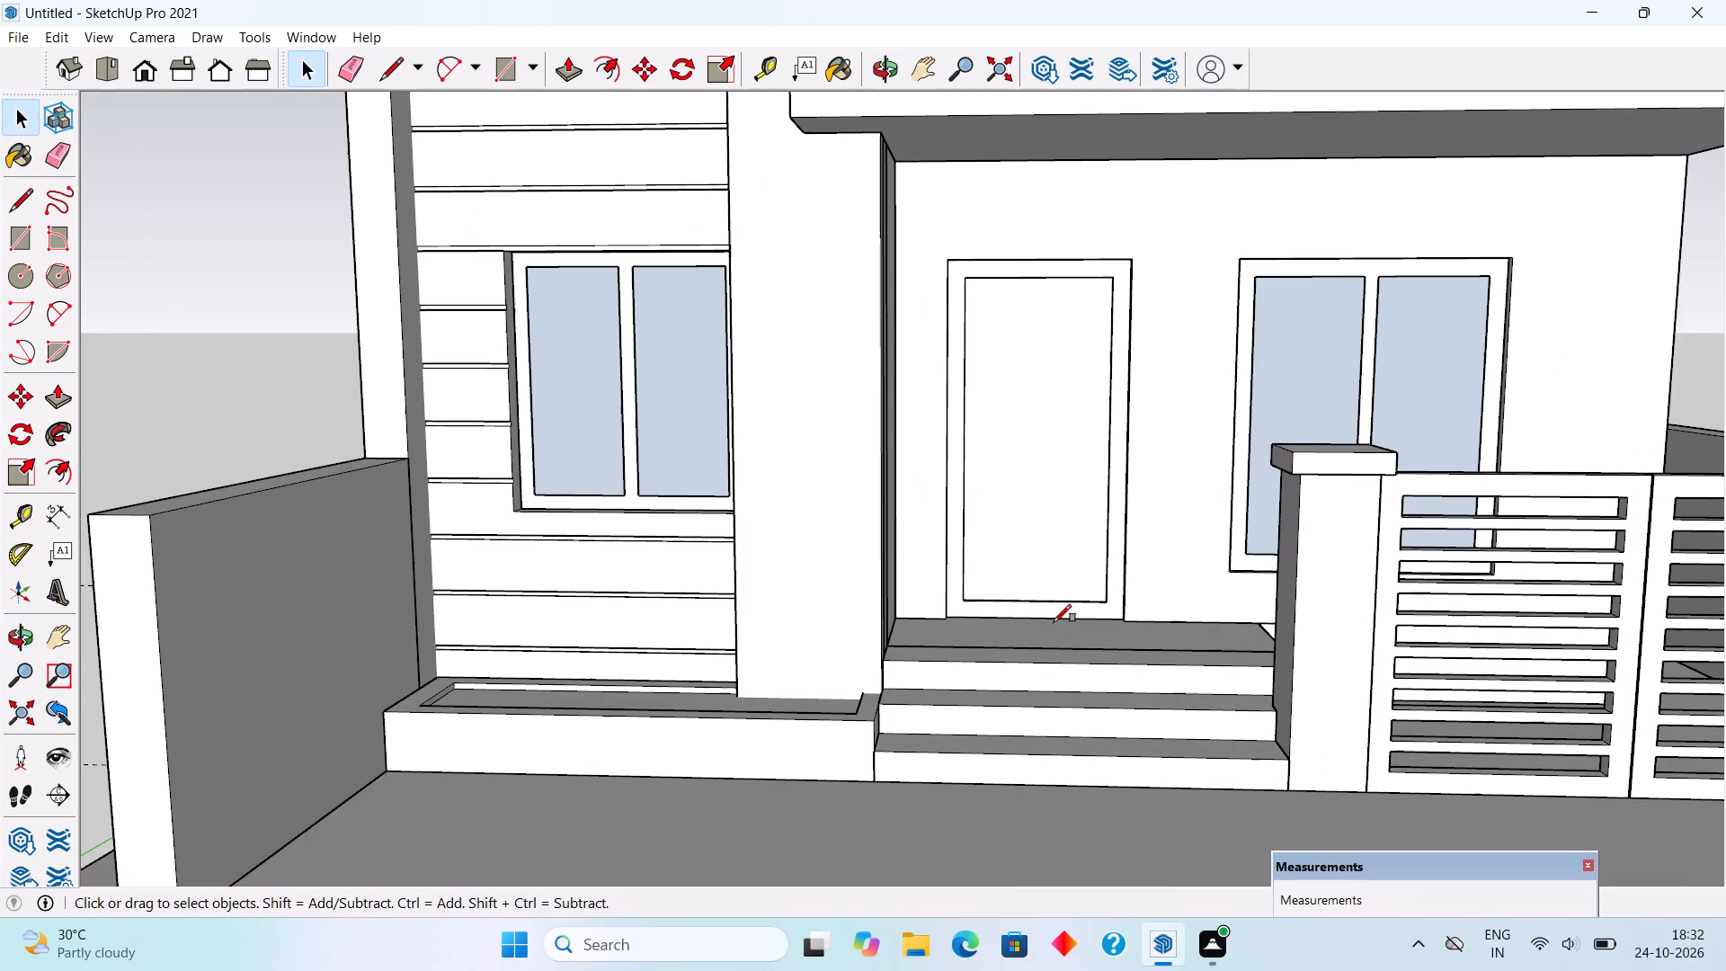
Draw an upright handle rectangle about 1 11/16" by 1' 2" on the entrance door panel, near its tower-side edge.
{"action": "key", "text": "r"}
{"action": "scroll", "coordinate": [994, 432], "scroll_direction": "up", "scroll_amount": 8}
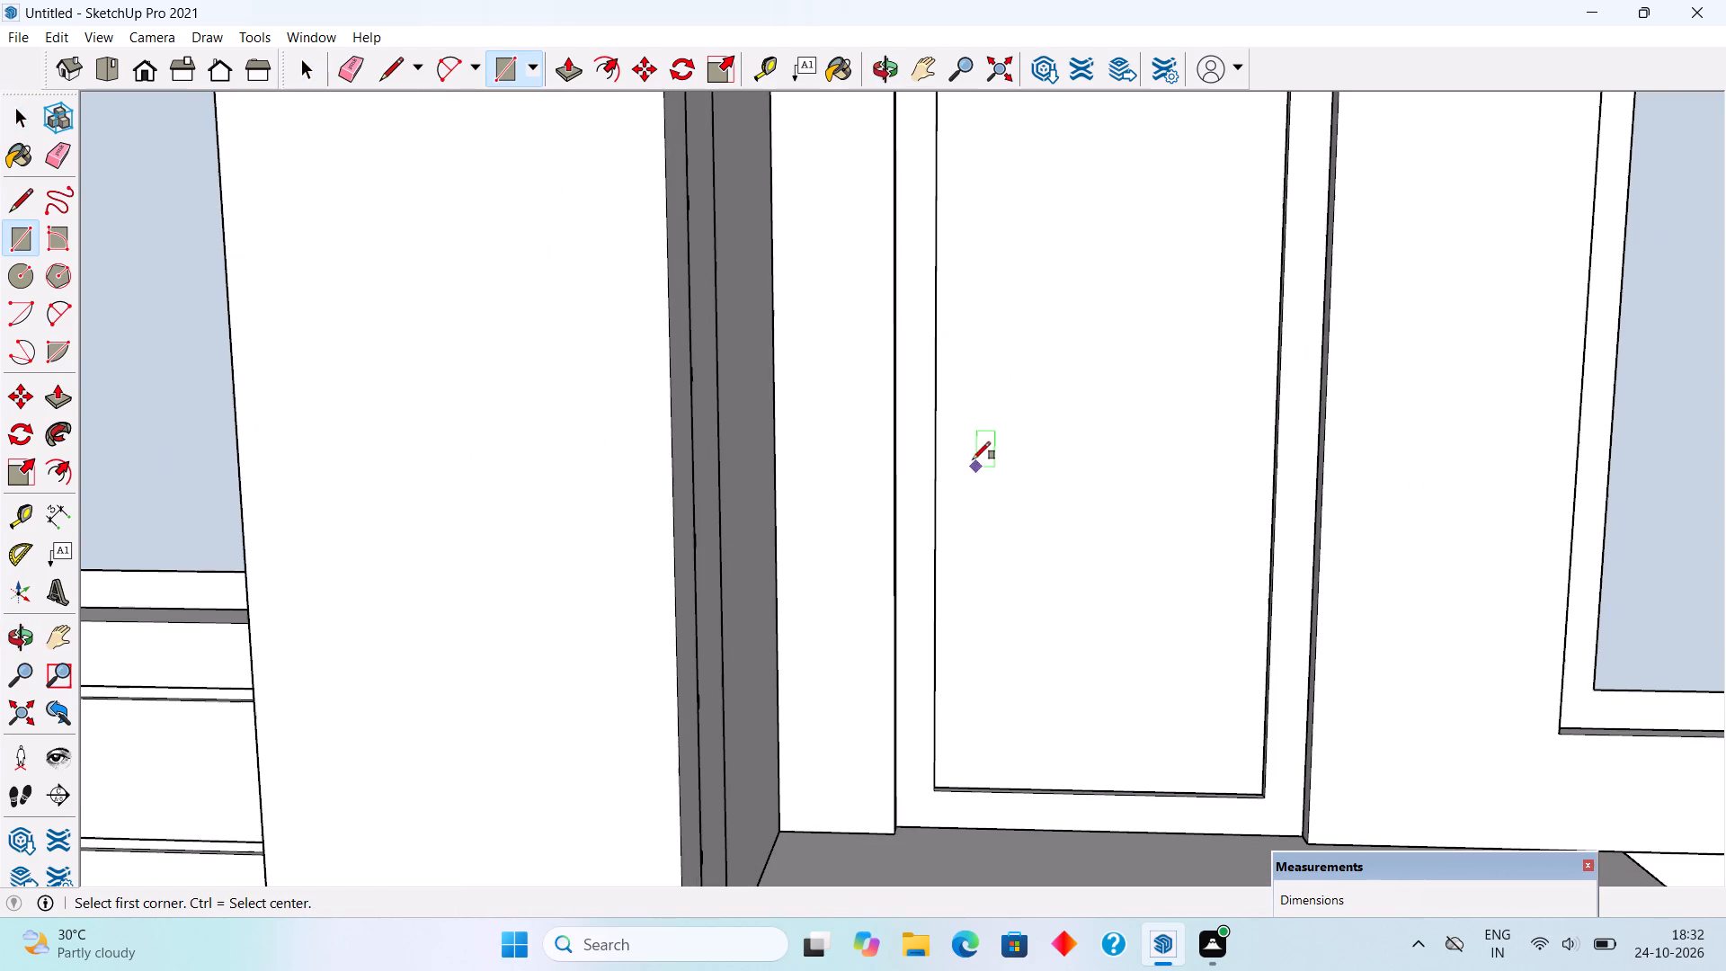
{"action": "left_click", "coordinate": [957, 333]}
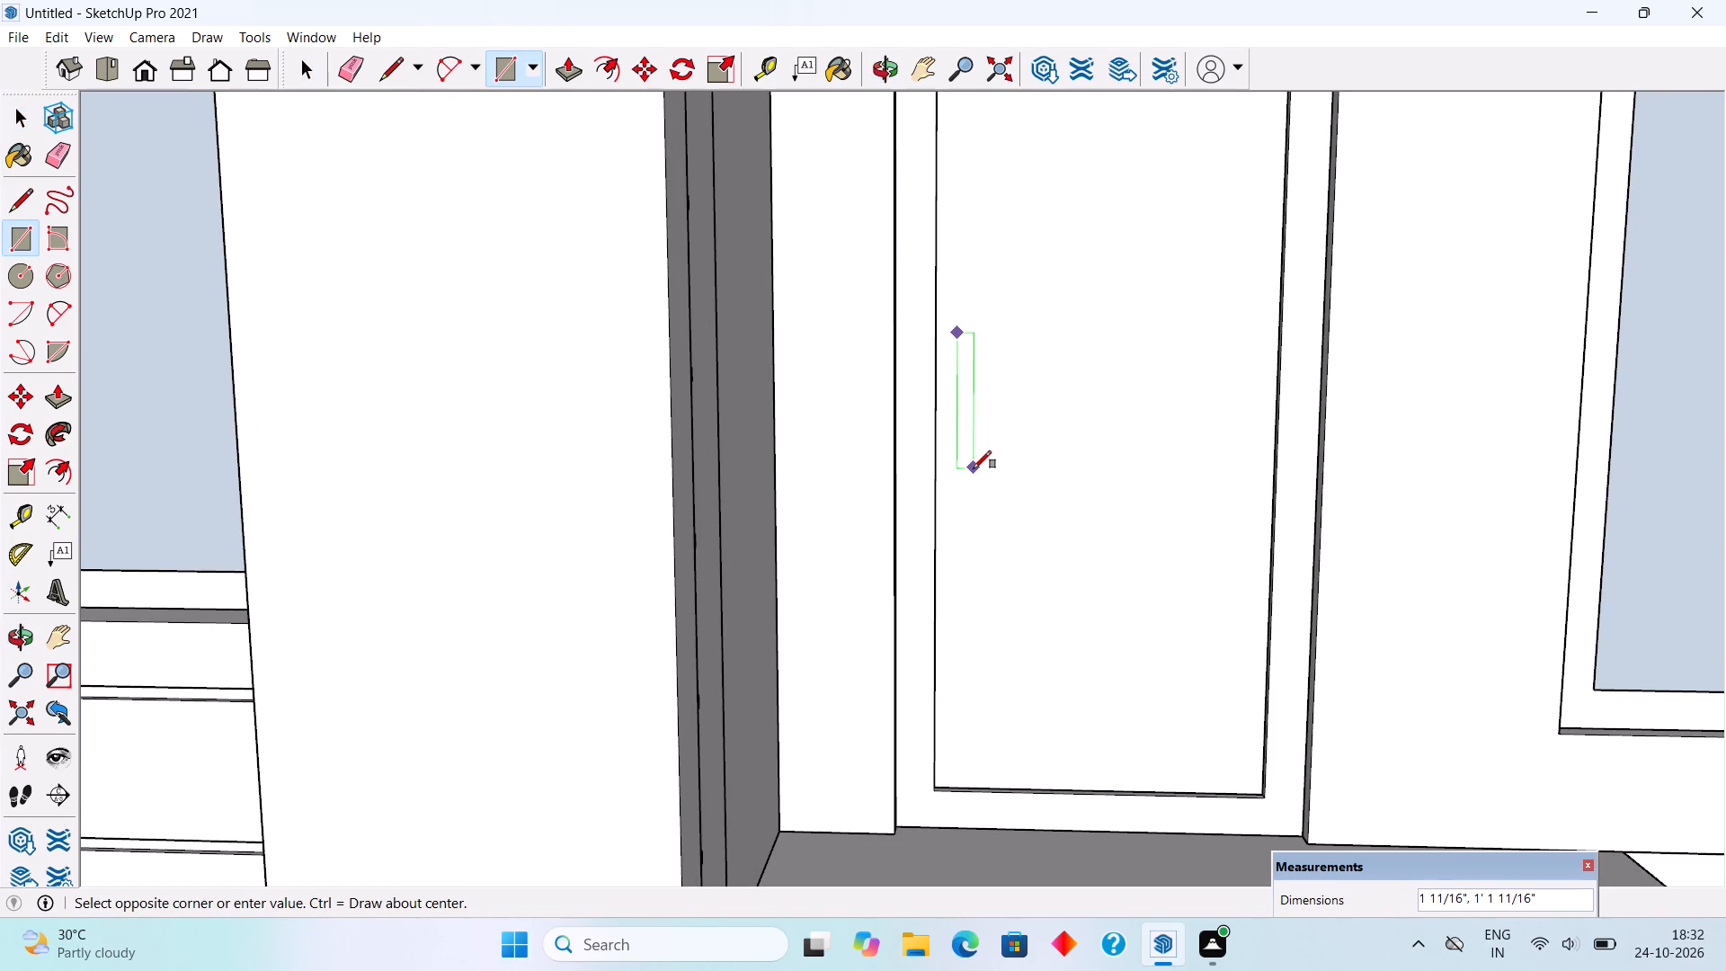
{"action": "left_click", "coordinate": [974, 470]}
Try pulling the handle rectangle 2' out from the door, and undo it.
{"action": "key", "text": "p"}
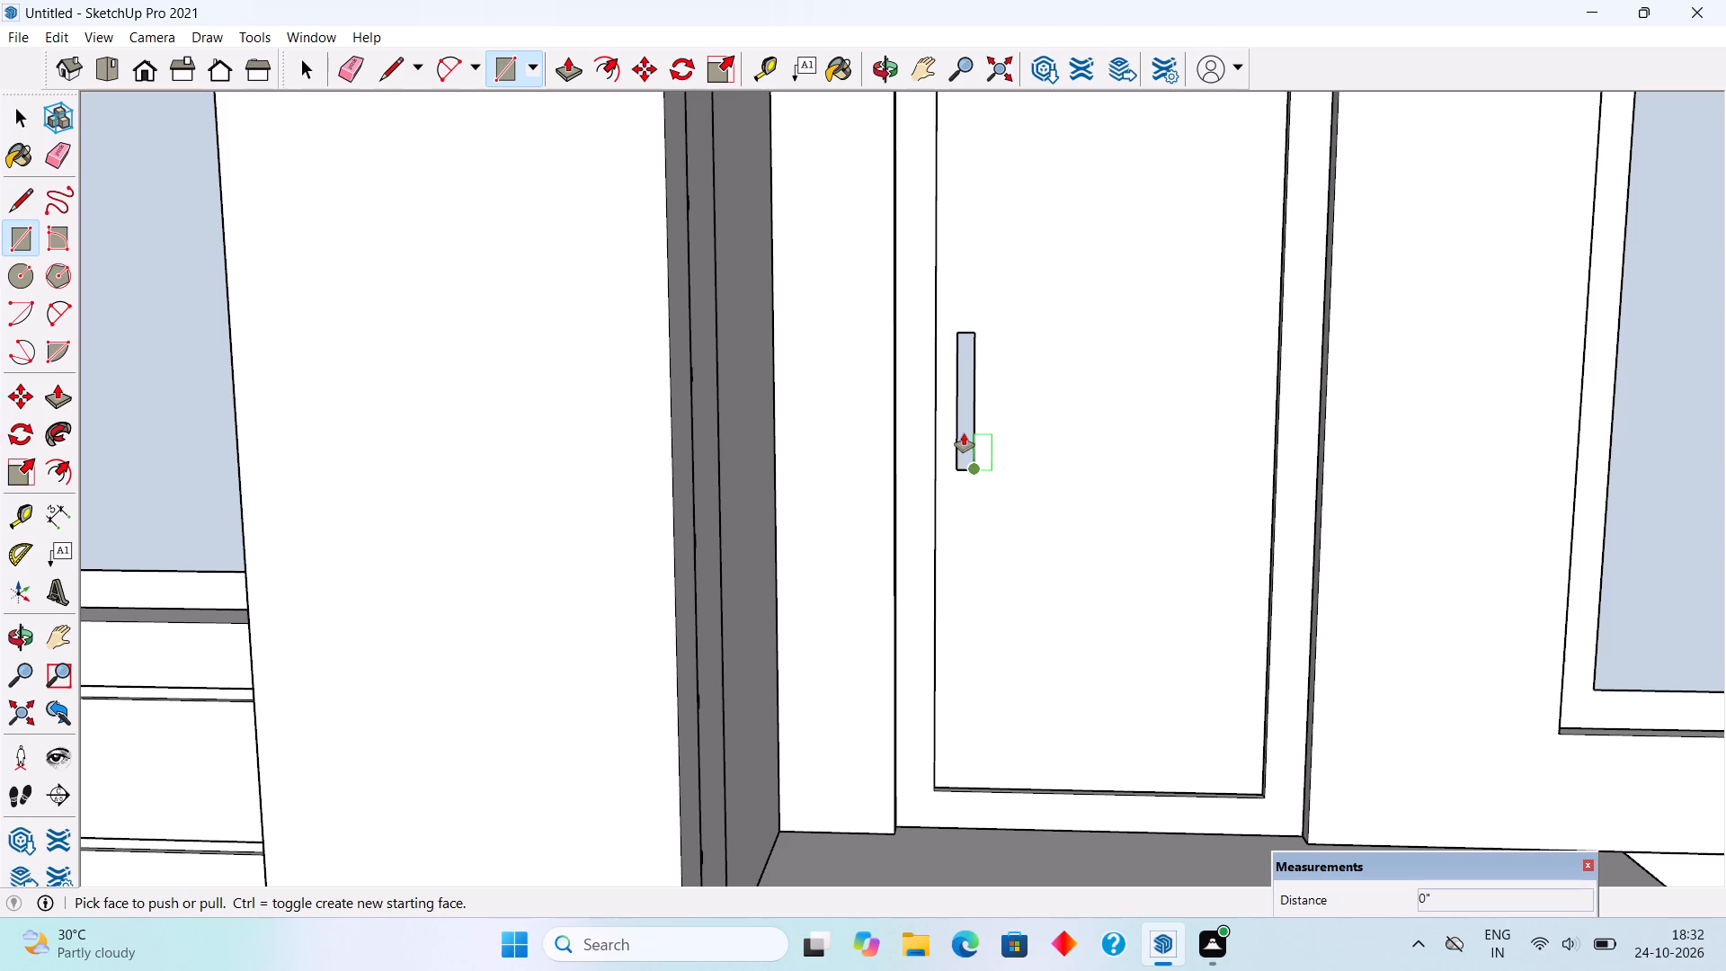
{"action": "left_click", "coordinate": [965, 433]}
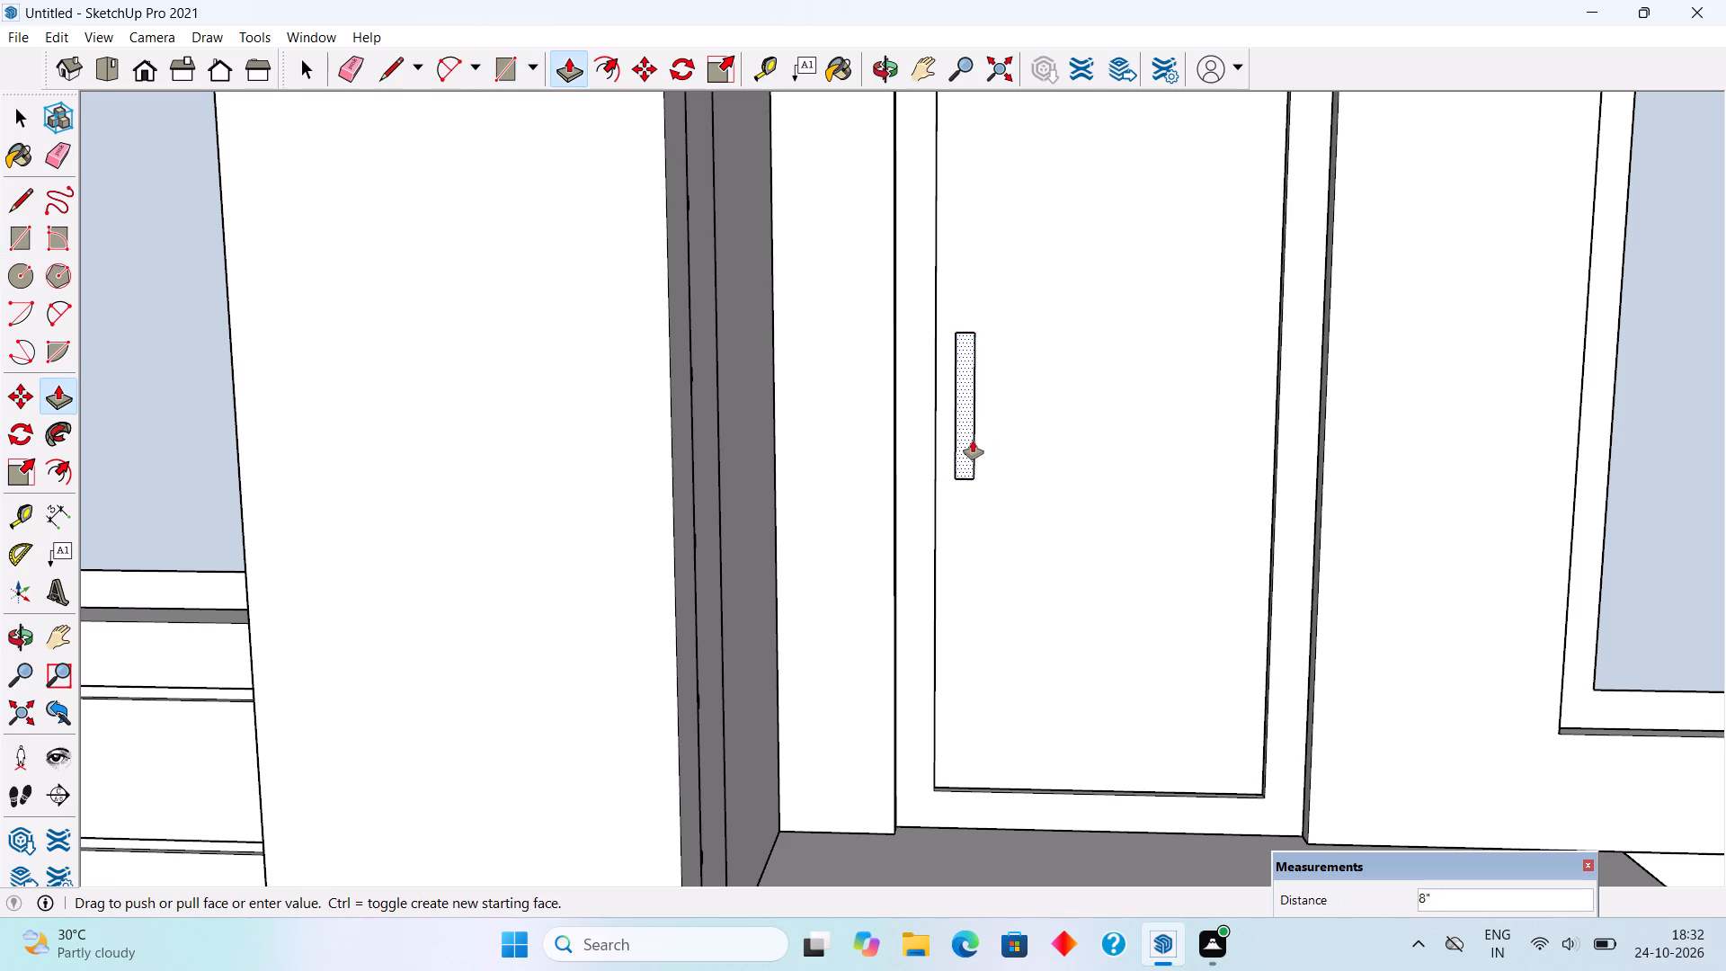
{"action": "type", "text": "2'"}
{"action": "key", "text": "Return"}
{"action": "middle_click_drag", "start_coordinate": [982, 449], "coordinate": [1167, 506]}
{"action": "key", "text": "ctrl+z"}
Pull the handle rectangle on the entrance door out by 2".
{"action": "scroll", "coordinate": [975, 417], "scroll_direction": "up", "scroll_amount": 2}
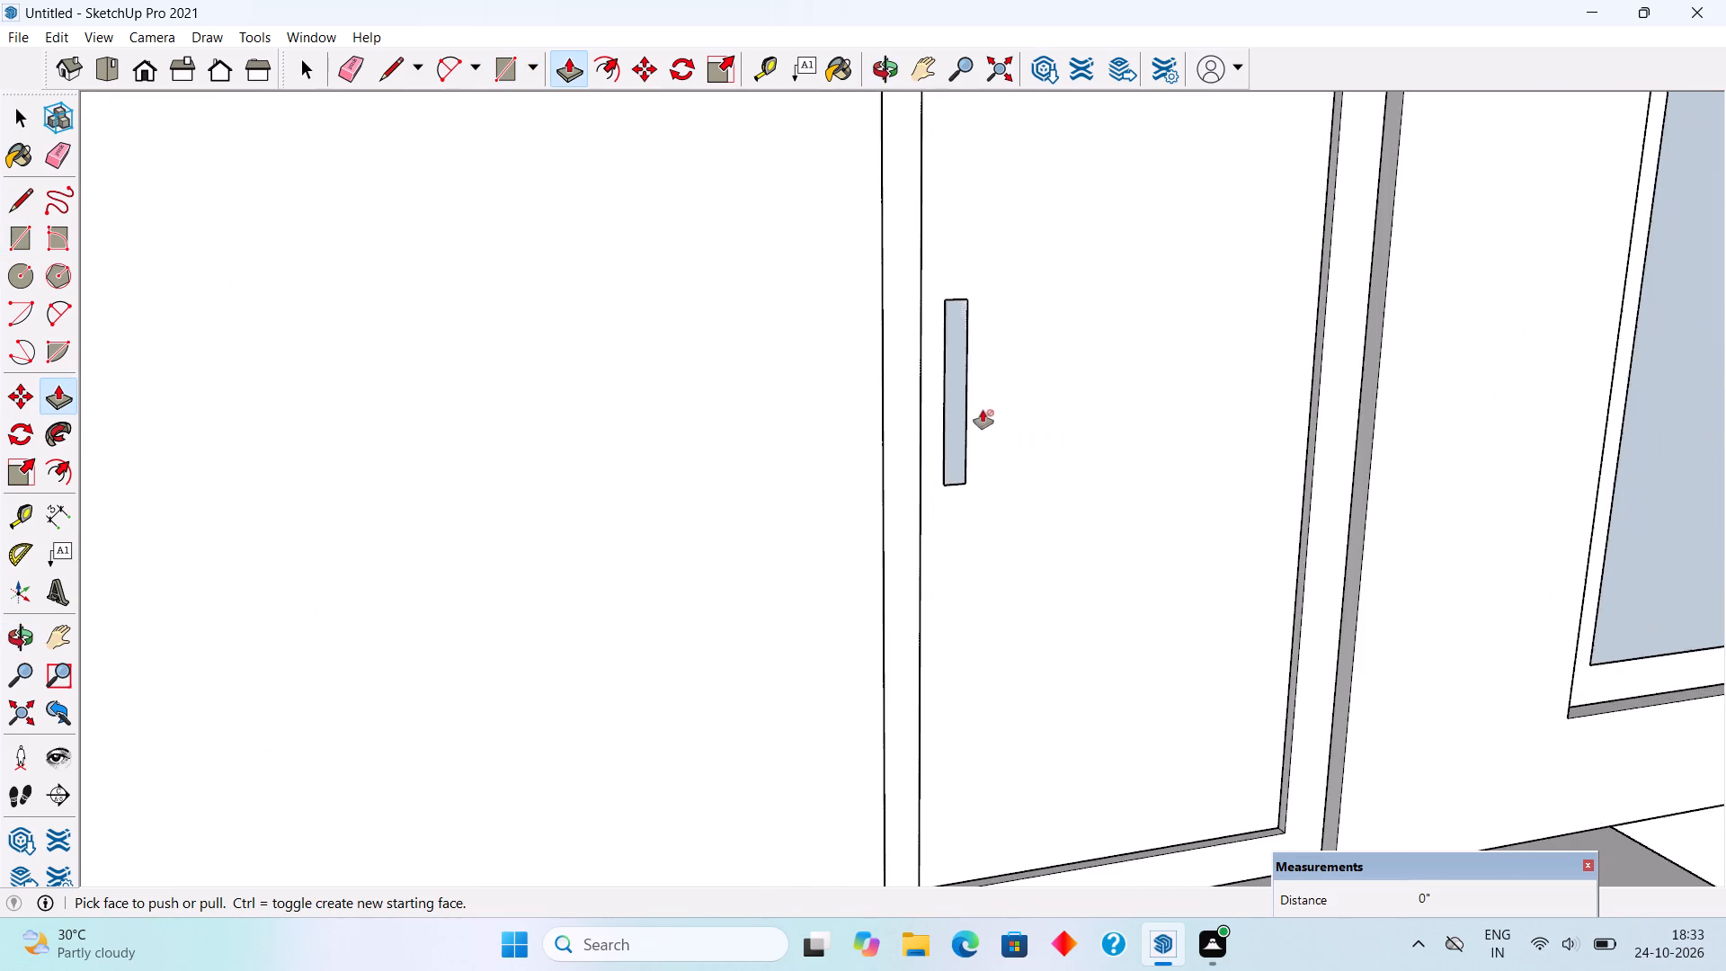
{"action": "scroll", "coordinate": [983, 410], "scroll_direction": "up", "scroll_amount": 7}
{"action": "left_click", "coordinate": [952, 408]}
{"action": "type", "text": "2\""}
{"action": "key", "text": "Return"}
Offset the outline of the handle's long side face inward by about 3/4".
{"action": "middle_click_drag", "start_coordinate": [939, 453], "coordinate": [1020, 507]}
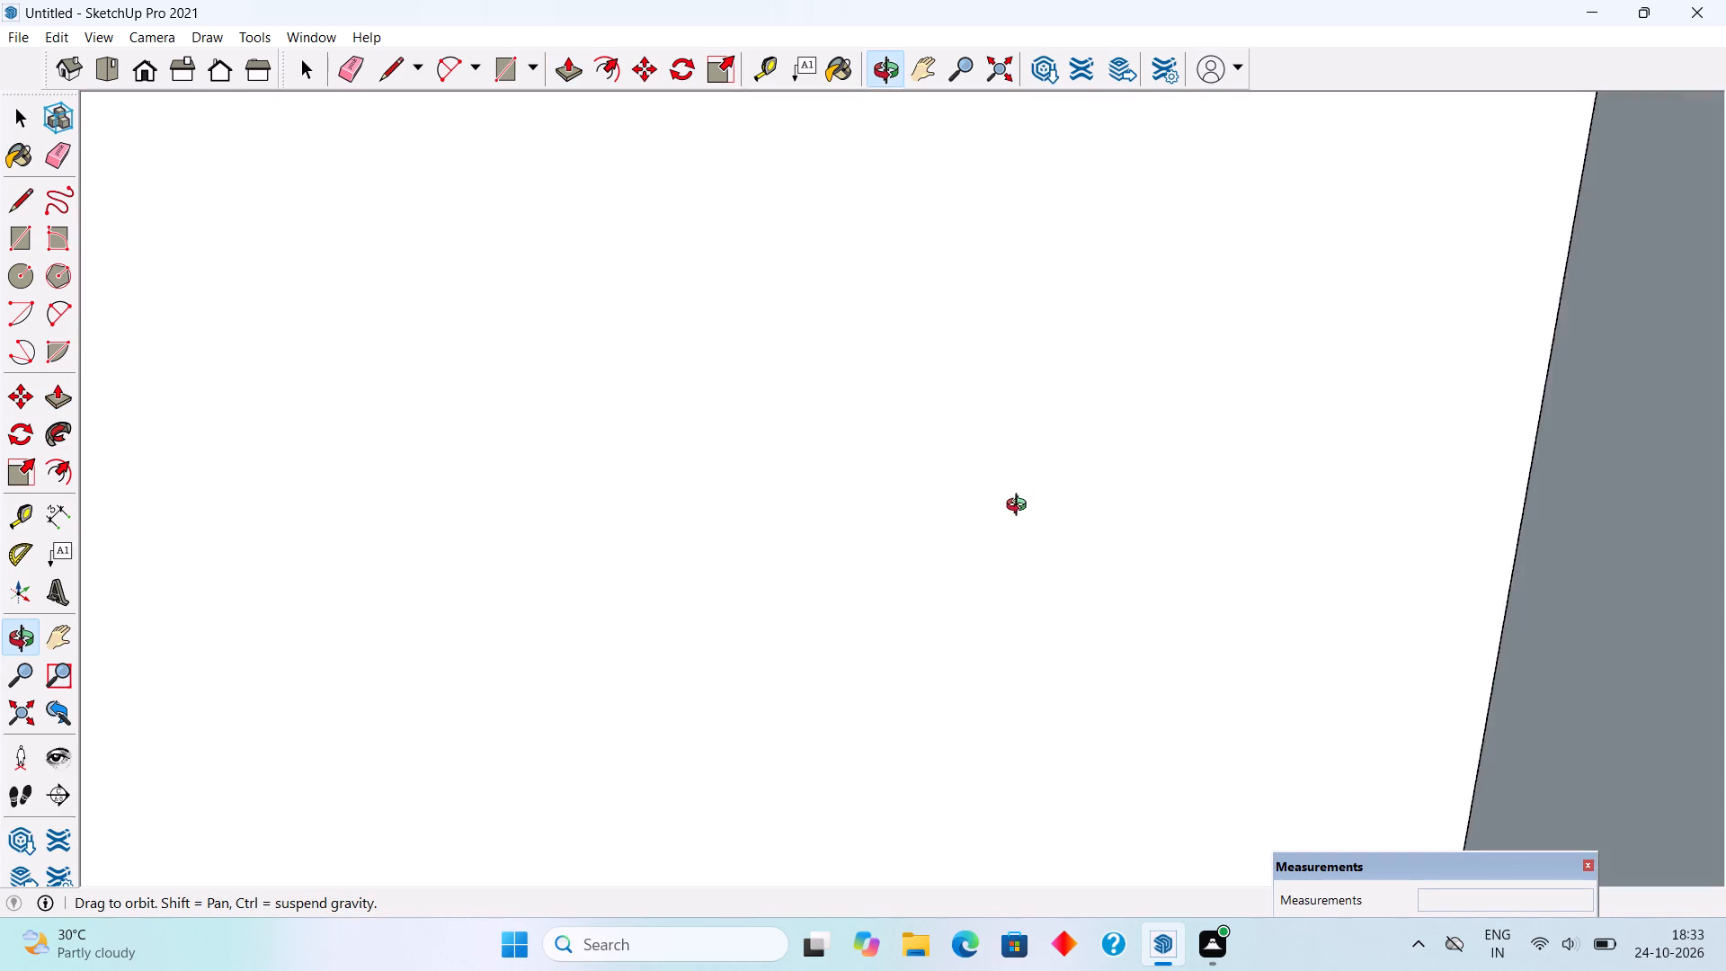
{"action": "middle_click_drag", "start_coordinate": [1020, 507], "coordinate": [912, 517]}
{"action": "scroll", "coordinate": [895, 431], "scroll_direction": "up", "scroll_amount": 8}
{"action": "scroll", "coordinate": [895, 430], "scroll_direction": "down", "scroll_amount": 6}
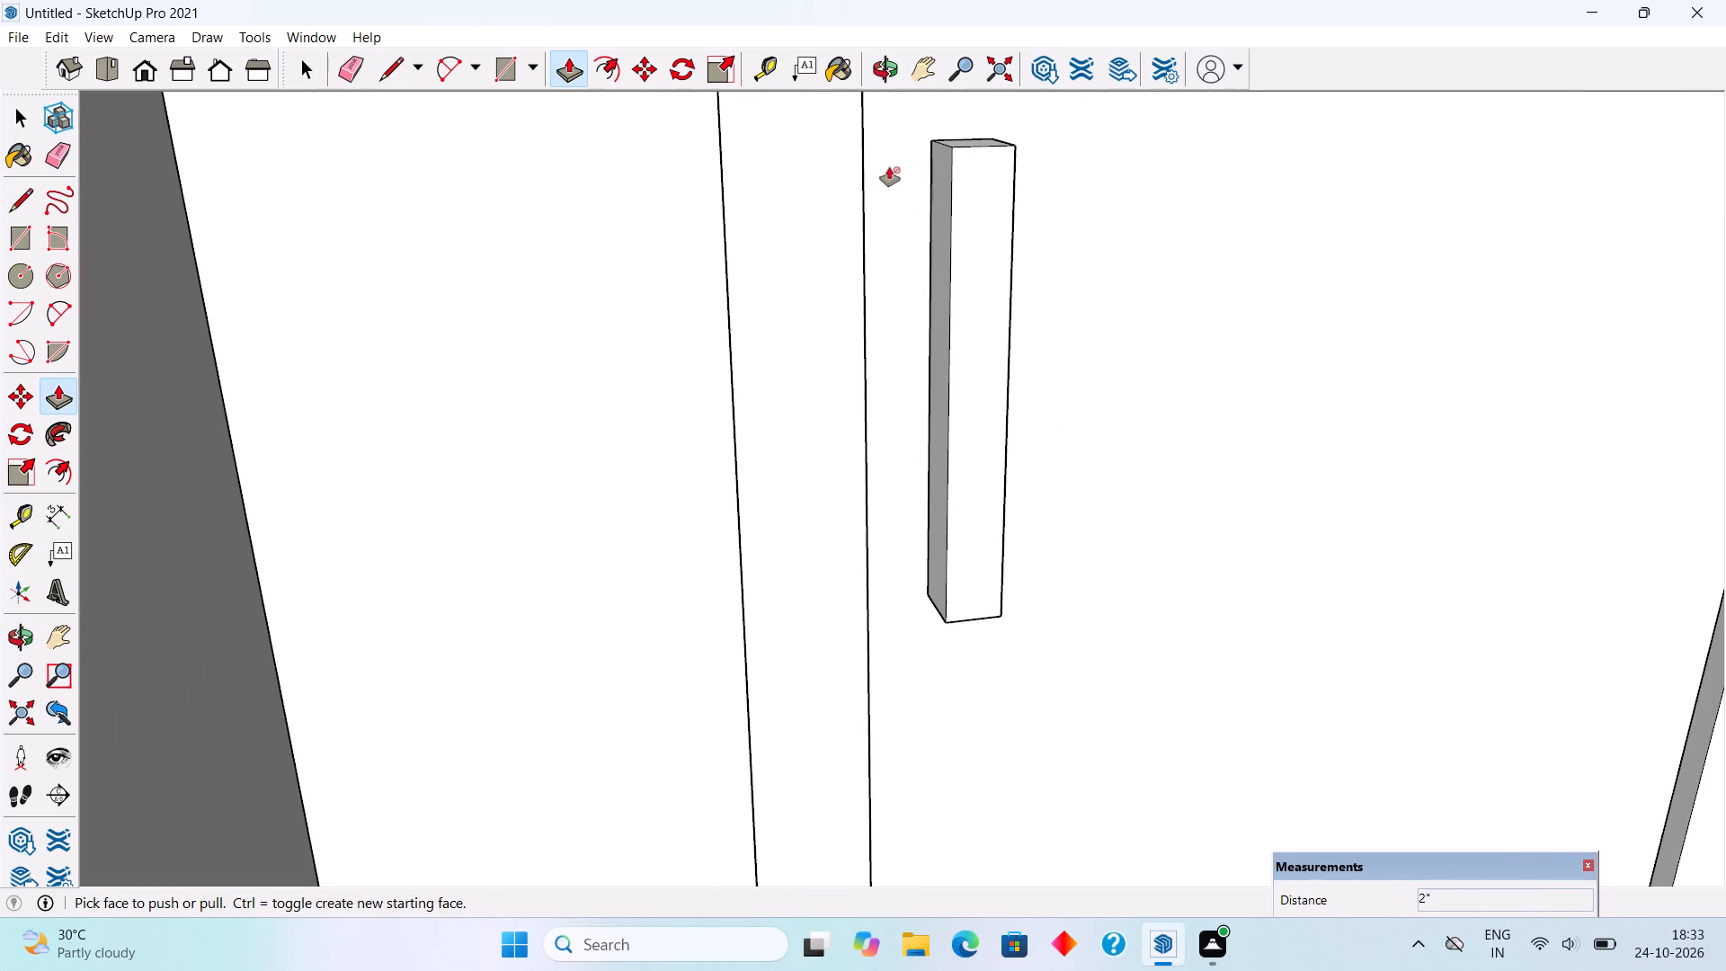
{"action": "scroll", "coordinate": [887, 132], "scroll_direction": "up", "scroll_amount": 2}
{"action": "middle_click_drag", "start_coordinate": [933, 230], "coordinate": [1003, 224]}
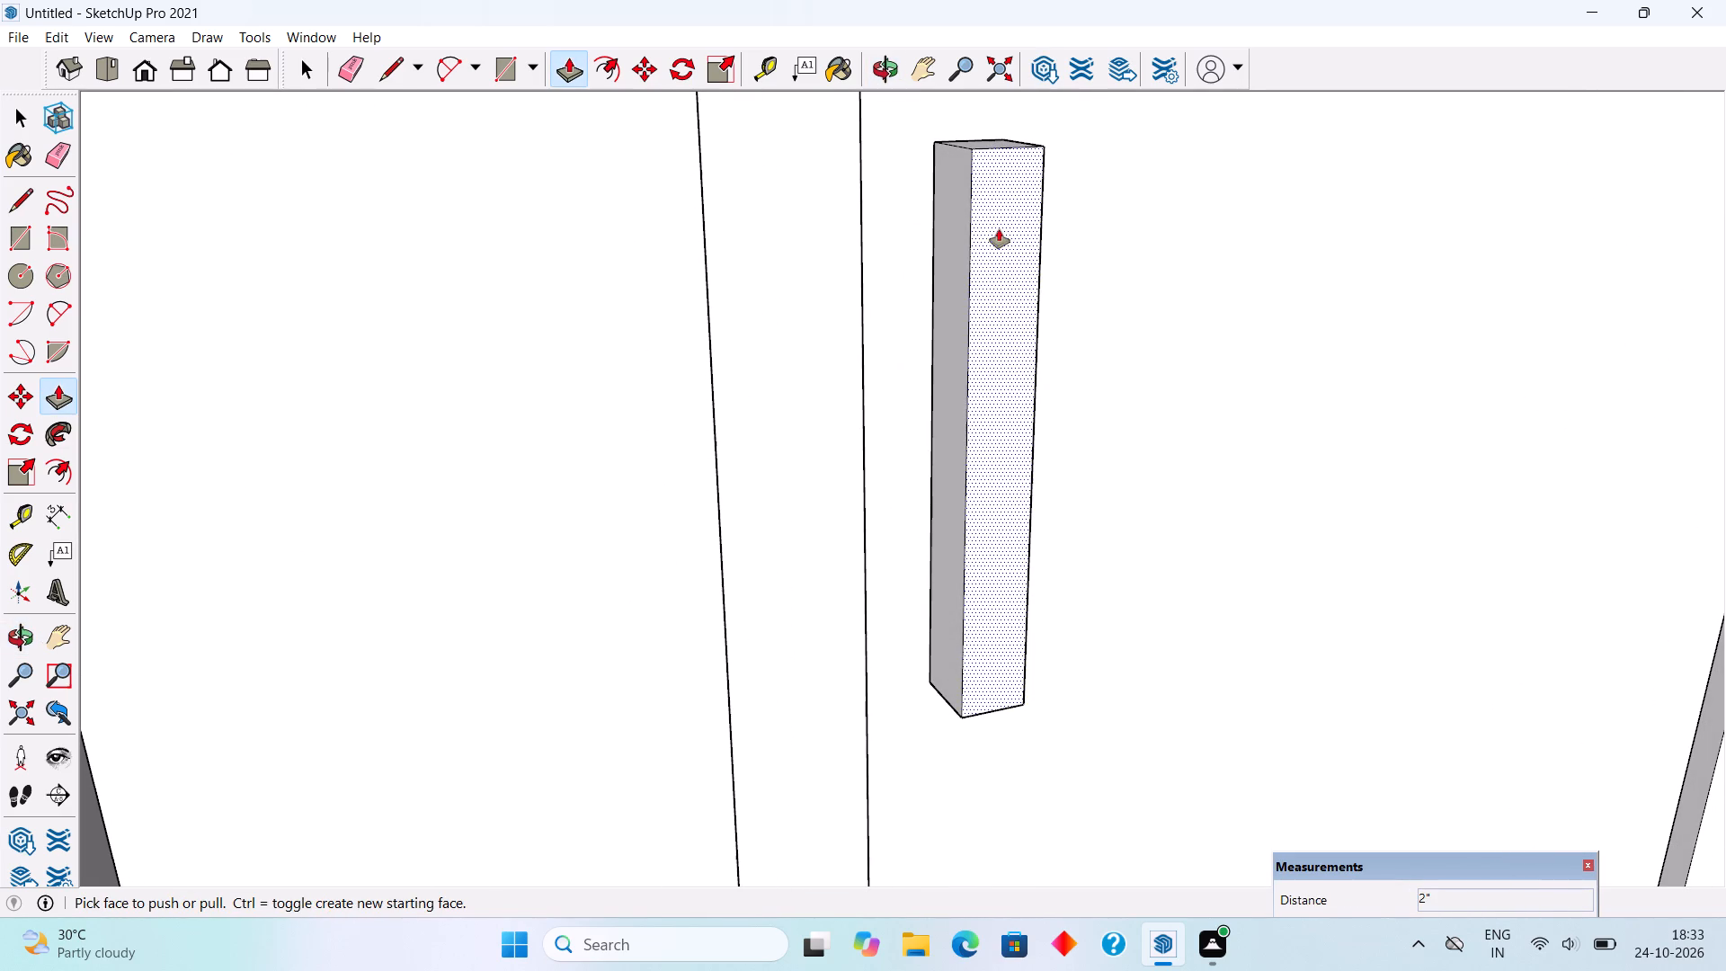
{"action": "key", "text": "f"}
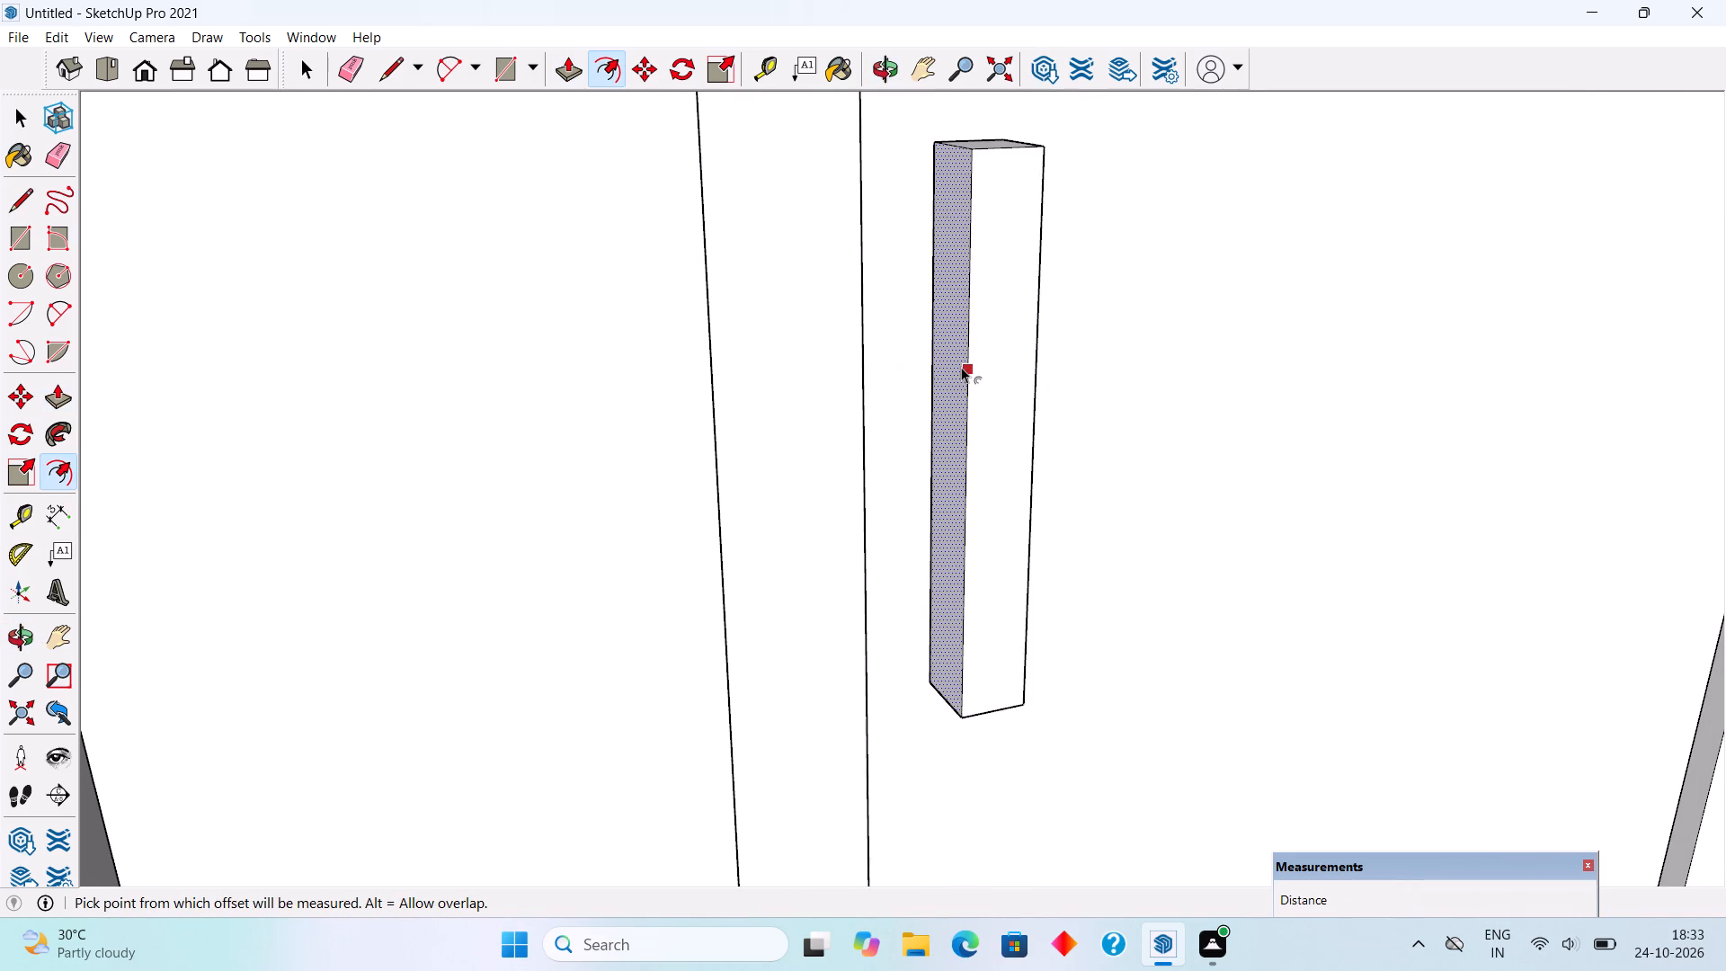
{"action": "left_click", "coordinate": [961, 367]}
{"action": "left_click", "coordinate": [955, 358]}
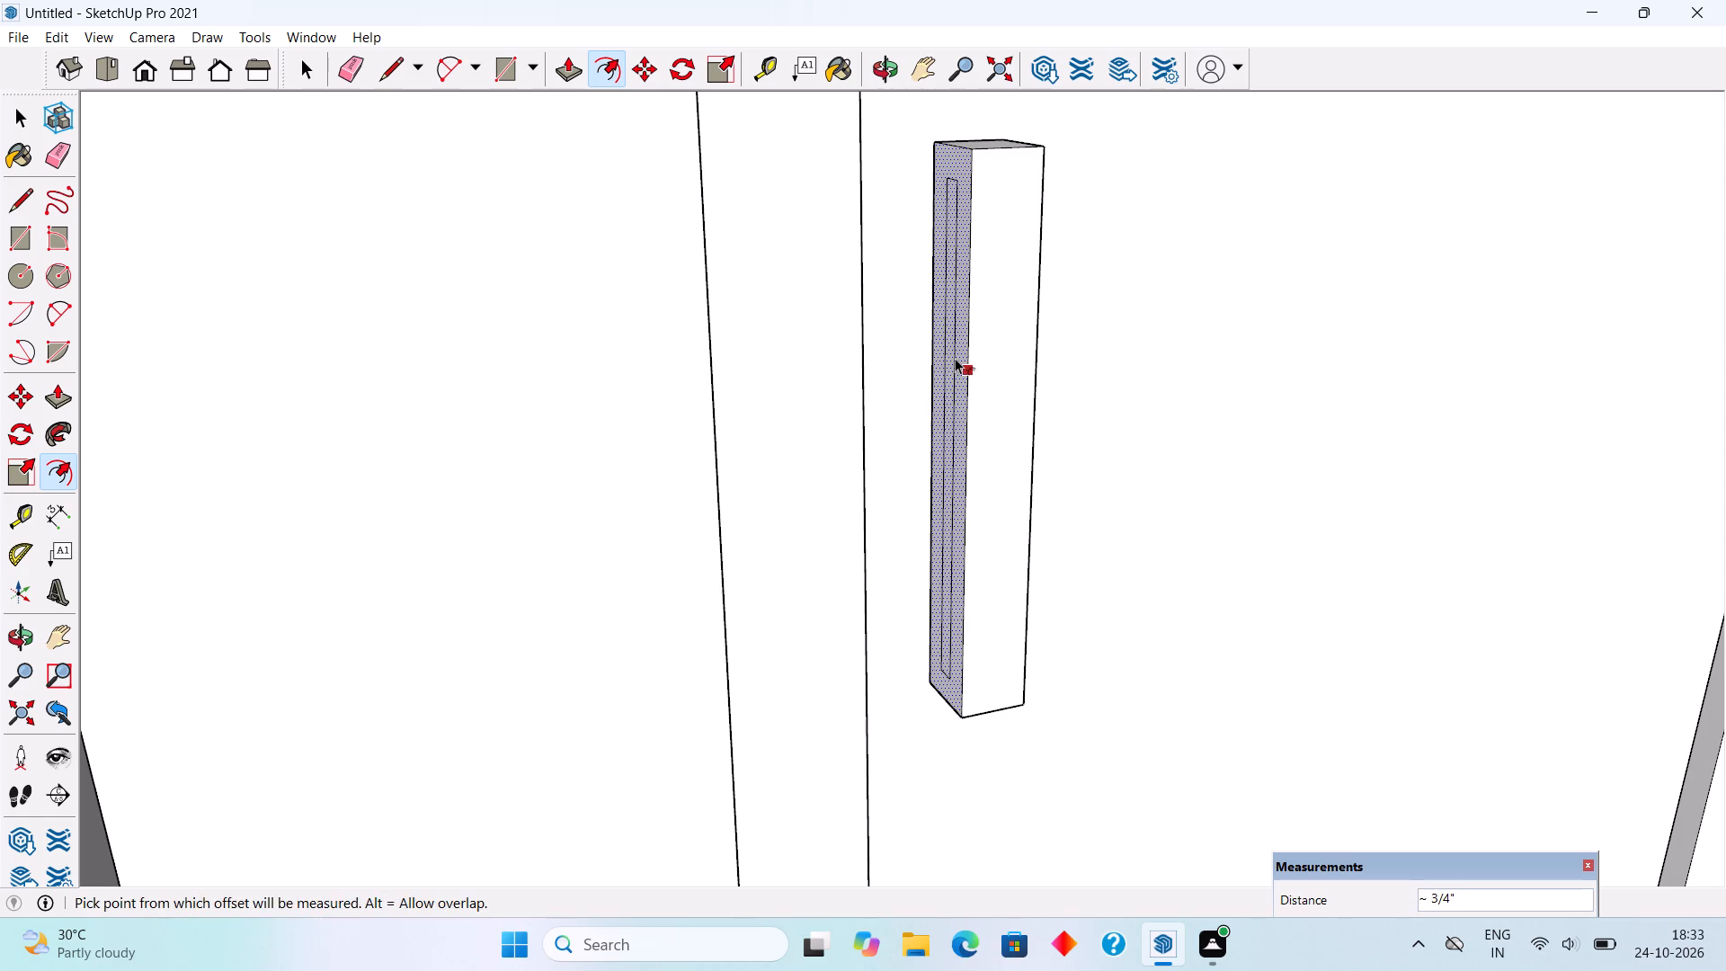
Draw two short lines of about 3/4" from the offset outline's upper and lower corners to the handle's door-side edge.
{"action": "key", "text": "space"}
{"action": "scroll", "coordinate": [903, 138], "scroll_direction": "up", "scroll_amount": 3}
{"action": "middle_click_drag", "start_coordinate": [971, 324], "coordinate": [1022, 300]}
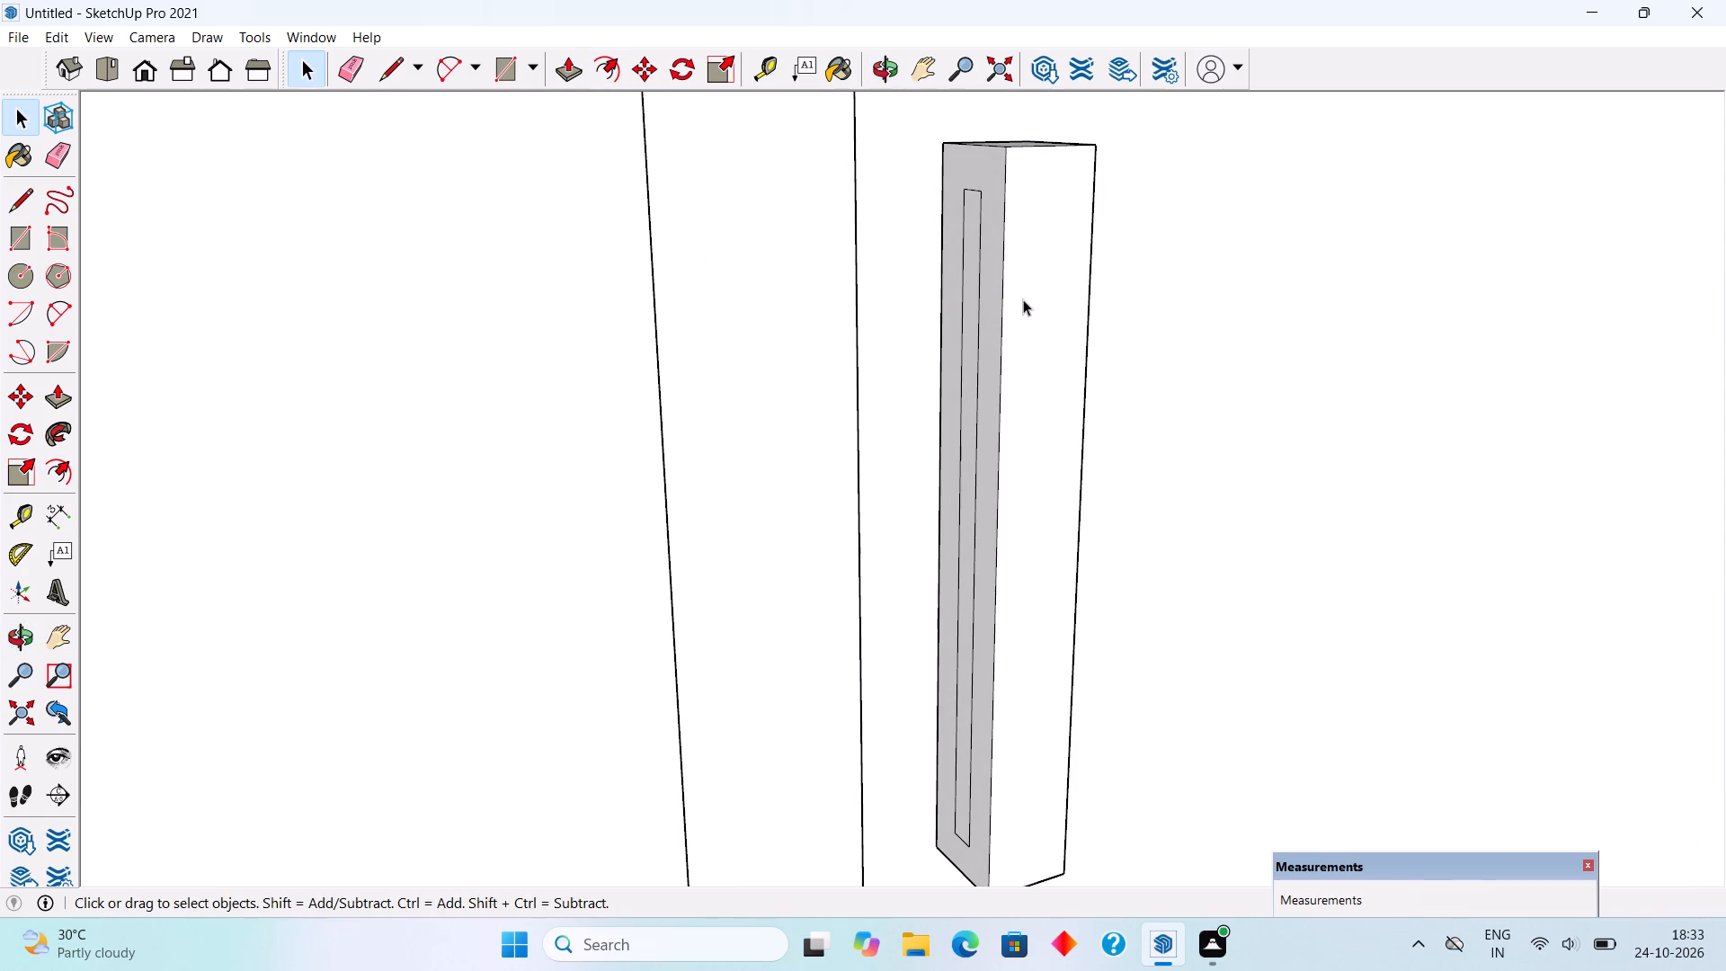
{"action": "key", "text": "l"}
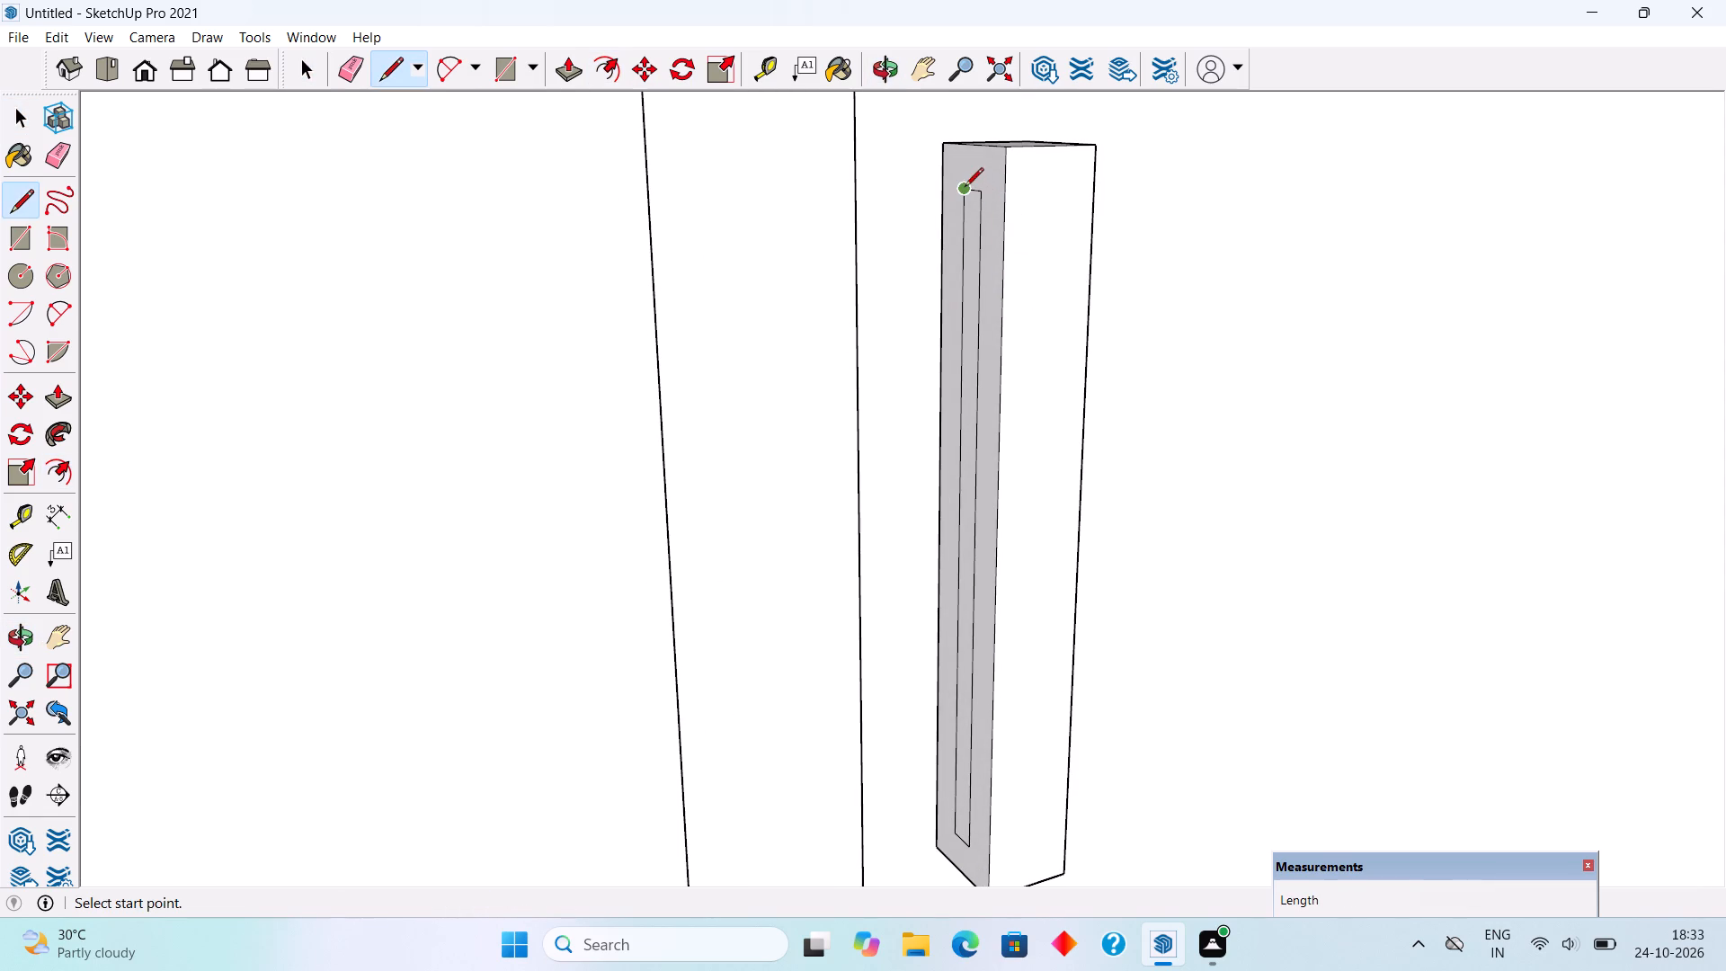
{"action": "left_click", "coordinate": [964, 188]}
{"action": "left_click", "coordinate": [942, 183]}
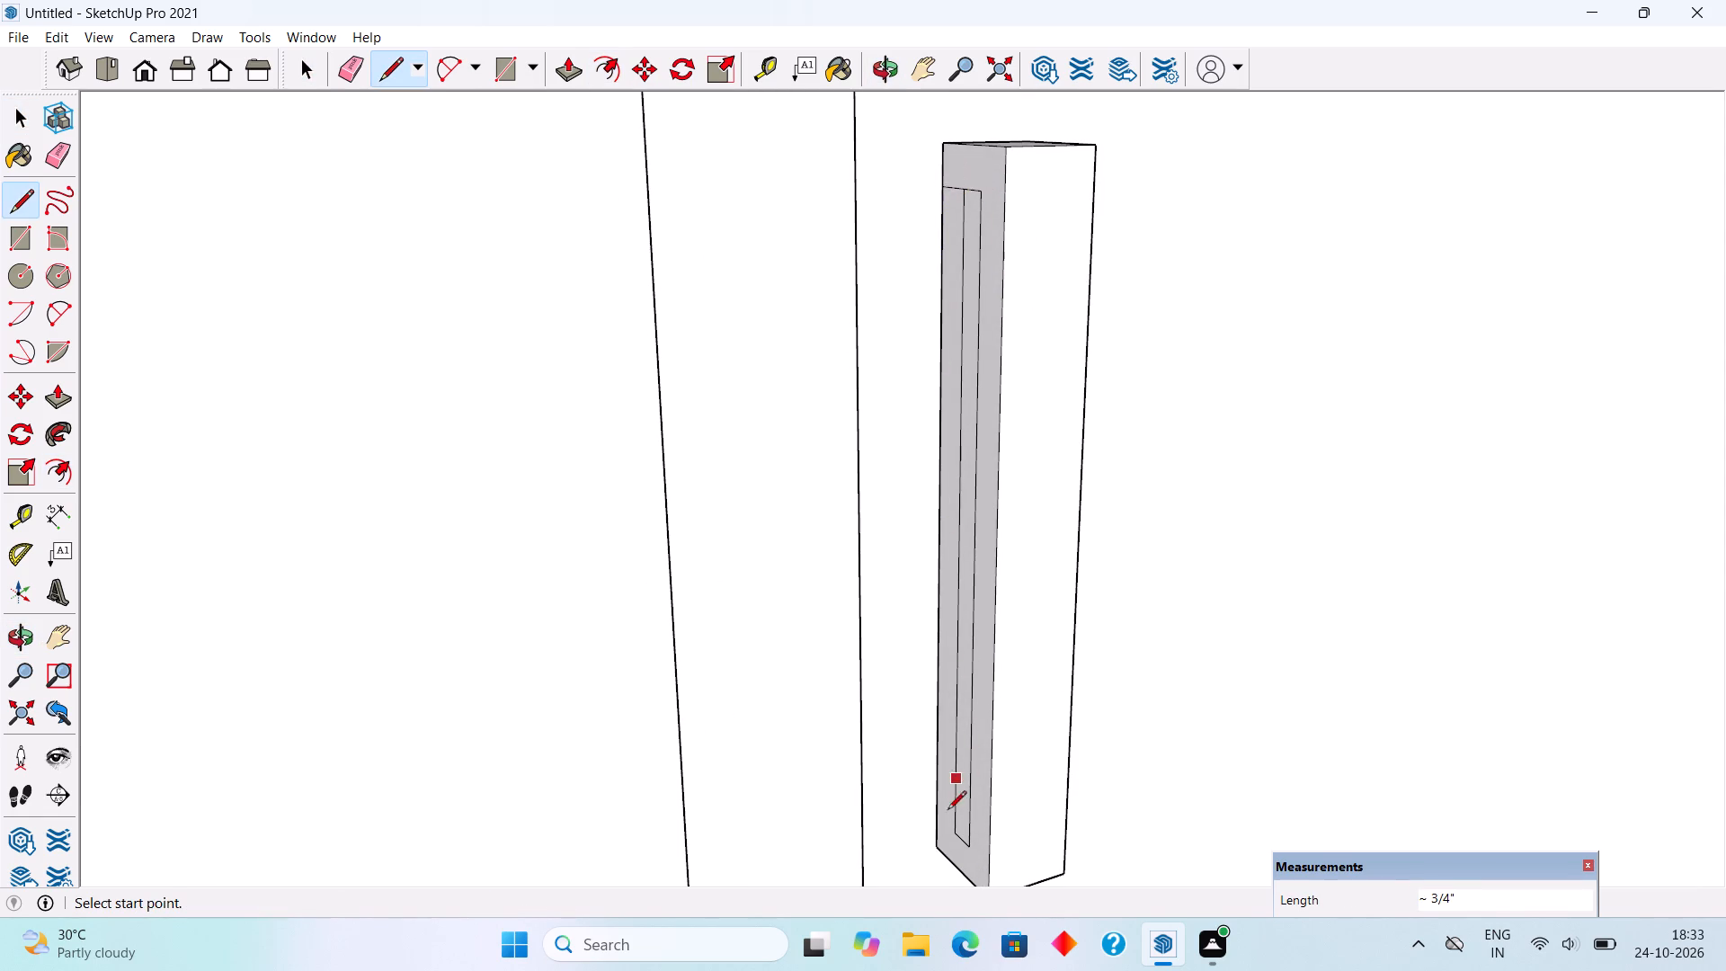
{"action": "left_click", "coordinate": [952, 830]}
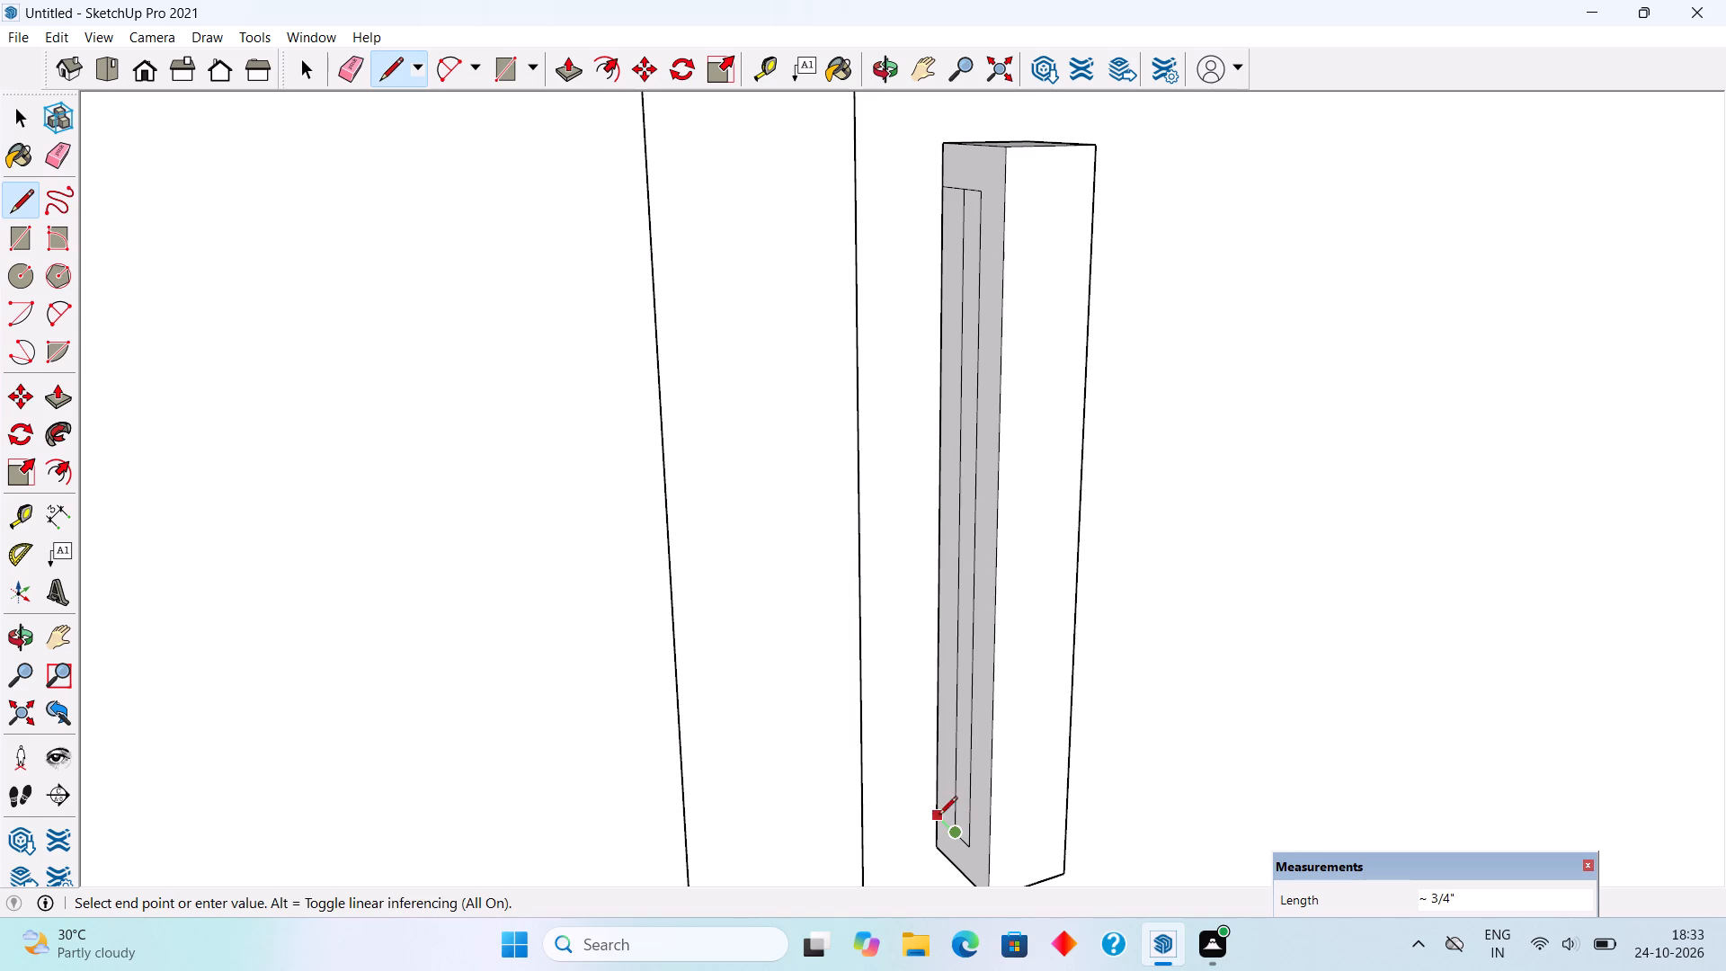
{"action": "left_click", "coordinate": [941, 818]}
Erase the inner vertical line on the door handle's side face and push the merged panel through the handle's width.
{"action": "key", "text": "space"}
{"action": "left_click", "coordinate": [962, 795]}
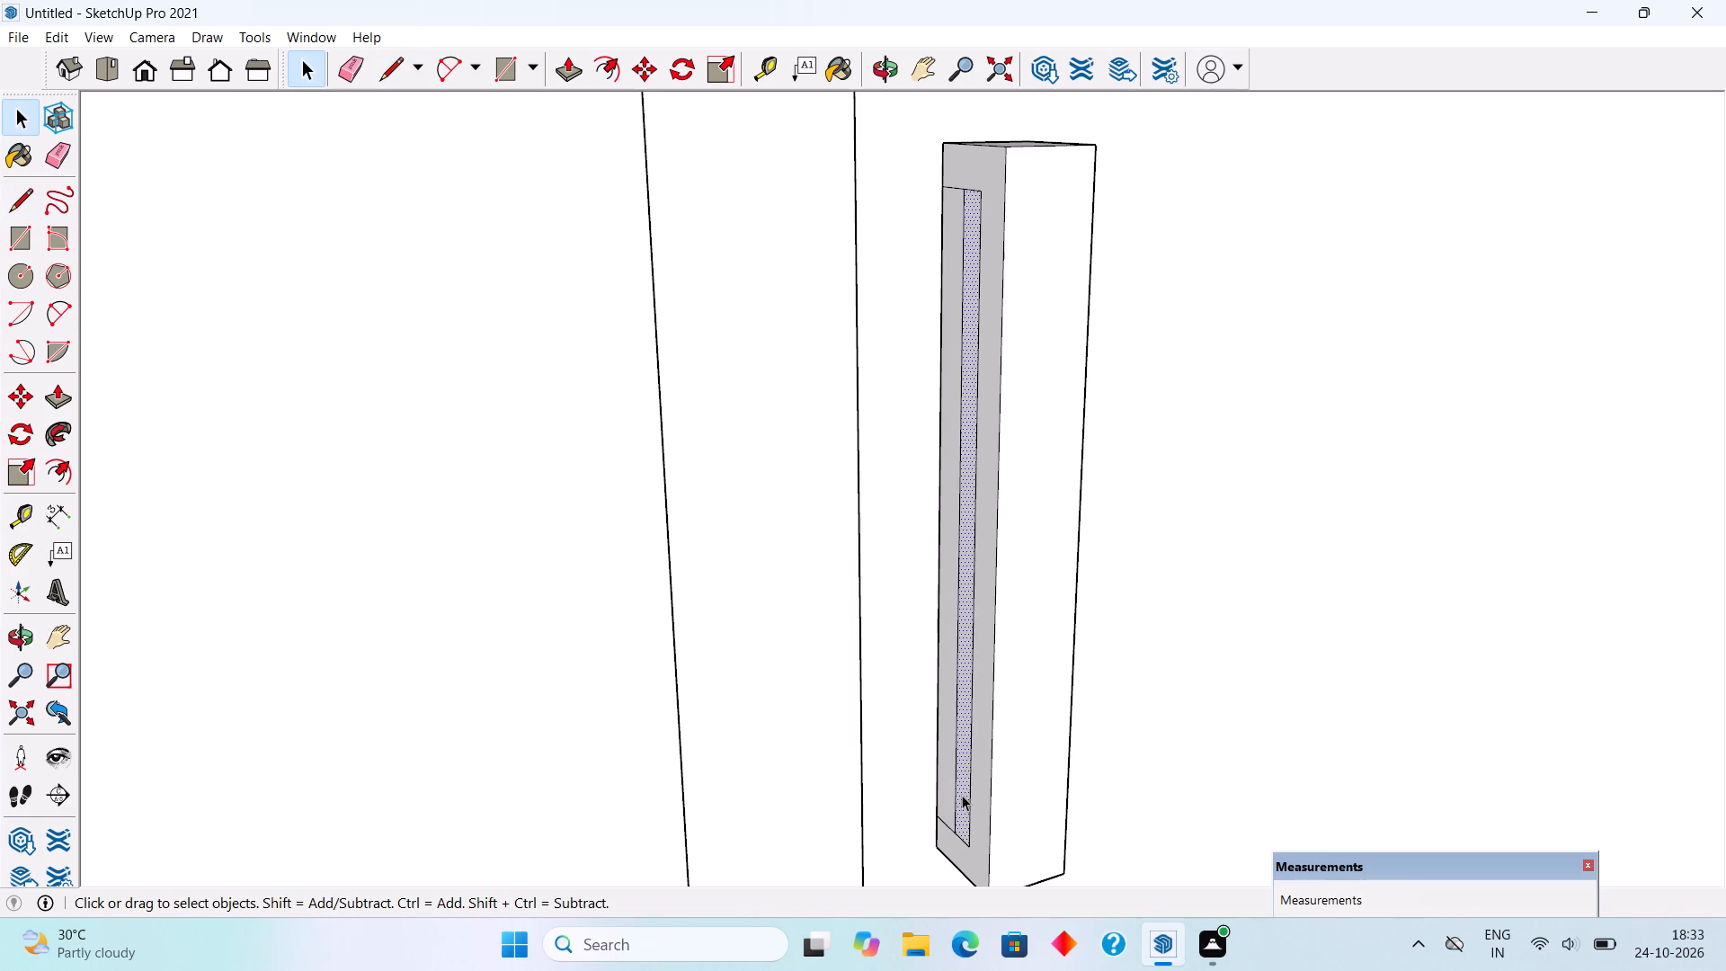
{"action": "left_click", "coordinate": [958, 771]}
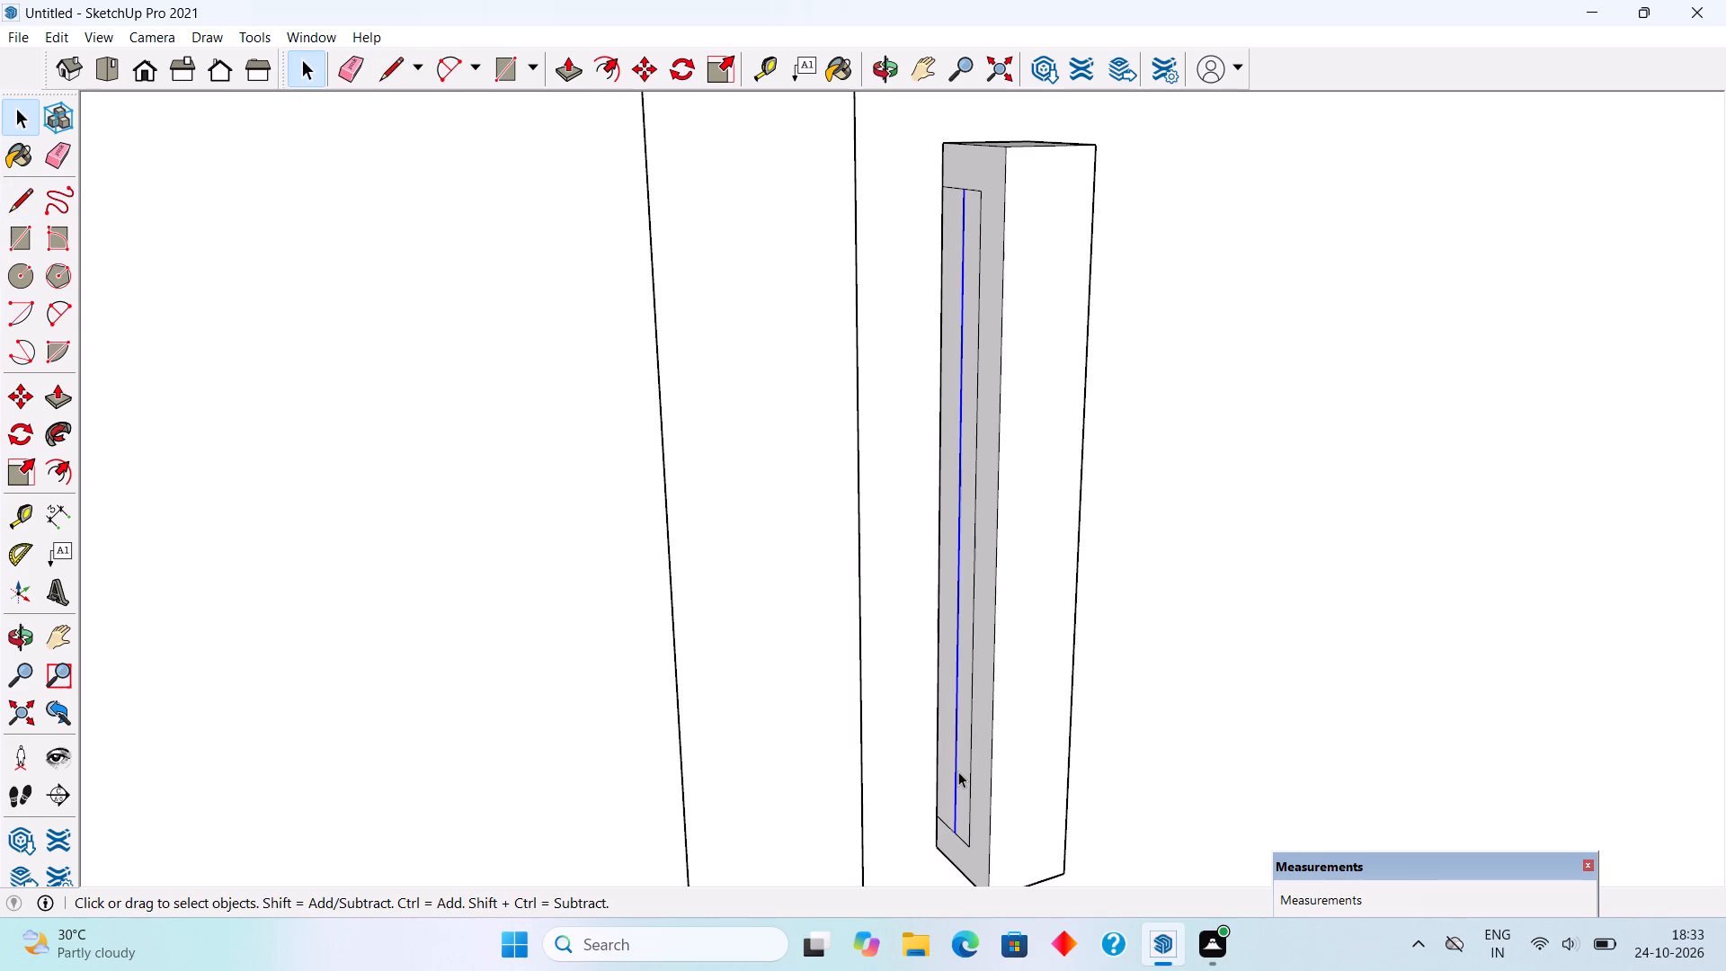
{"action": "key", "text": "Delete"}
{"action": "left_click", "coordinate": [958, 771]}
{"action": "key", "text": "p"}
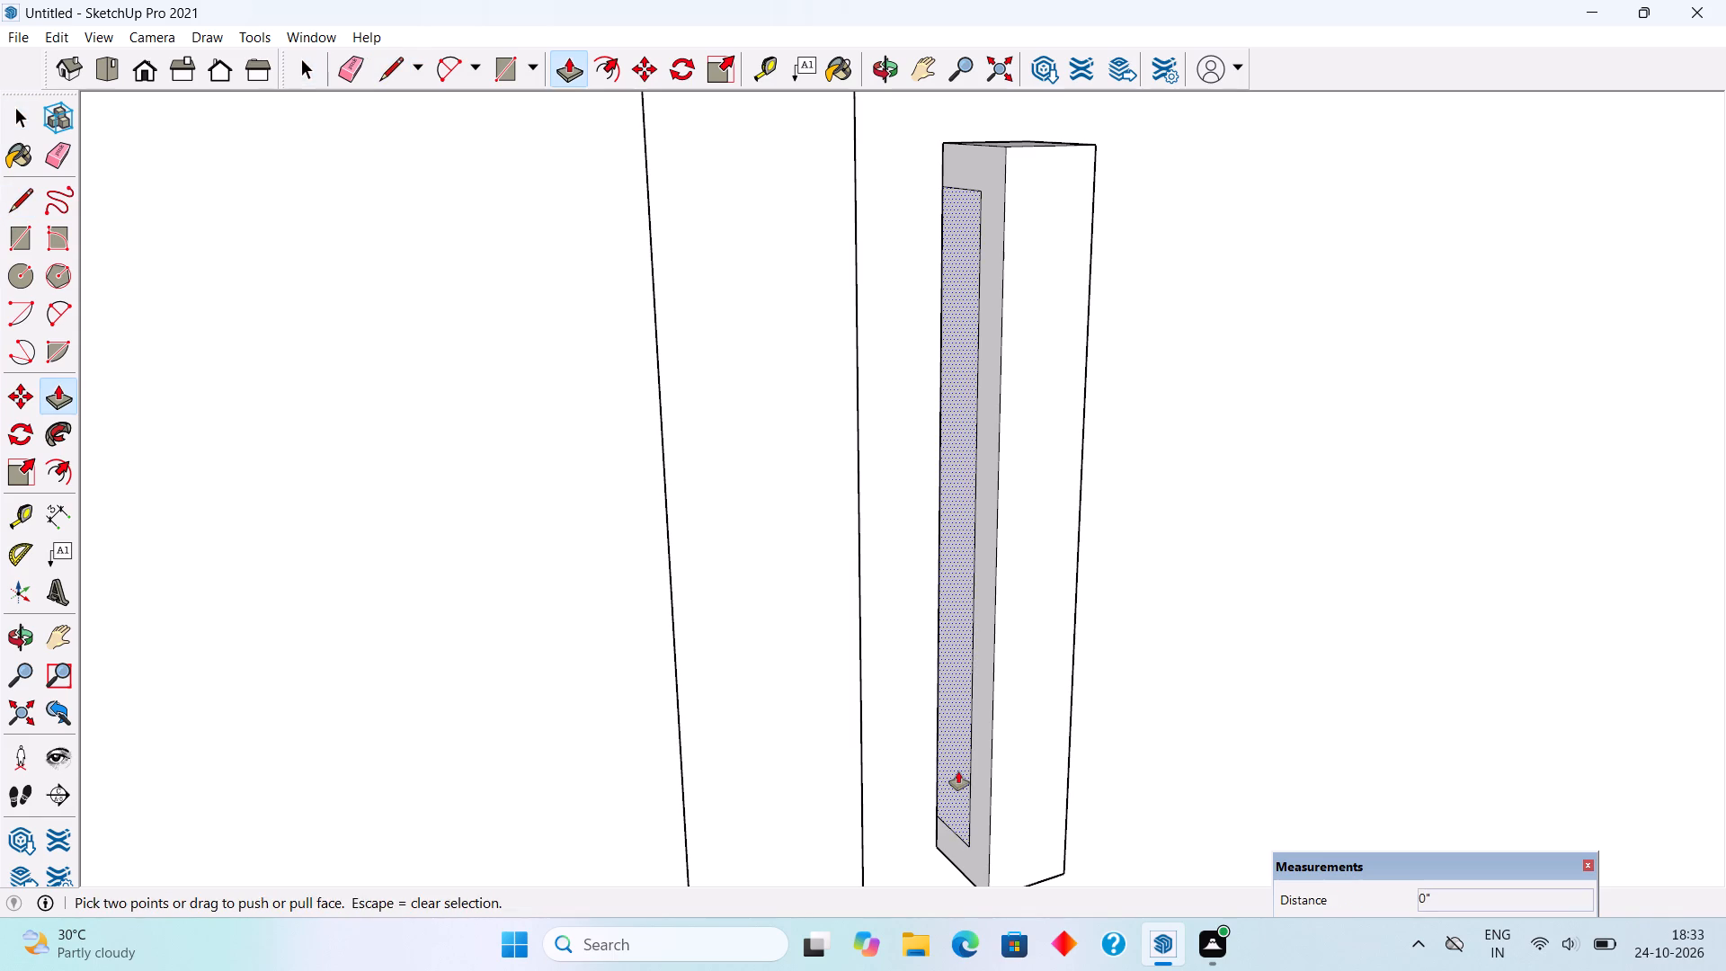
{"action": "left_click_drag", "start_coordinate": [958, 771], "coordinate": [1072, 740]}
Extend the door handle's top end by about 1/2" and its bottom end by about 3/8".
{"action": "middle_click_drag", "start_coordinate": [1134, 725], "coordinate": [867, 725]}
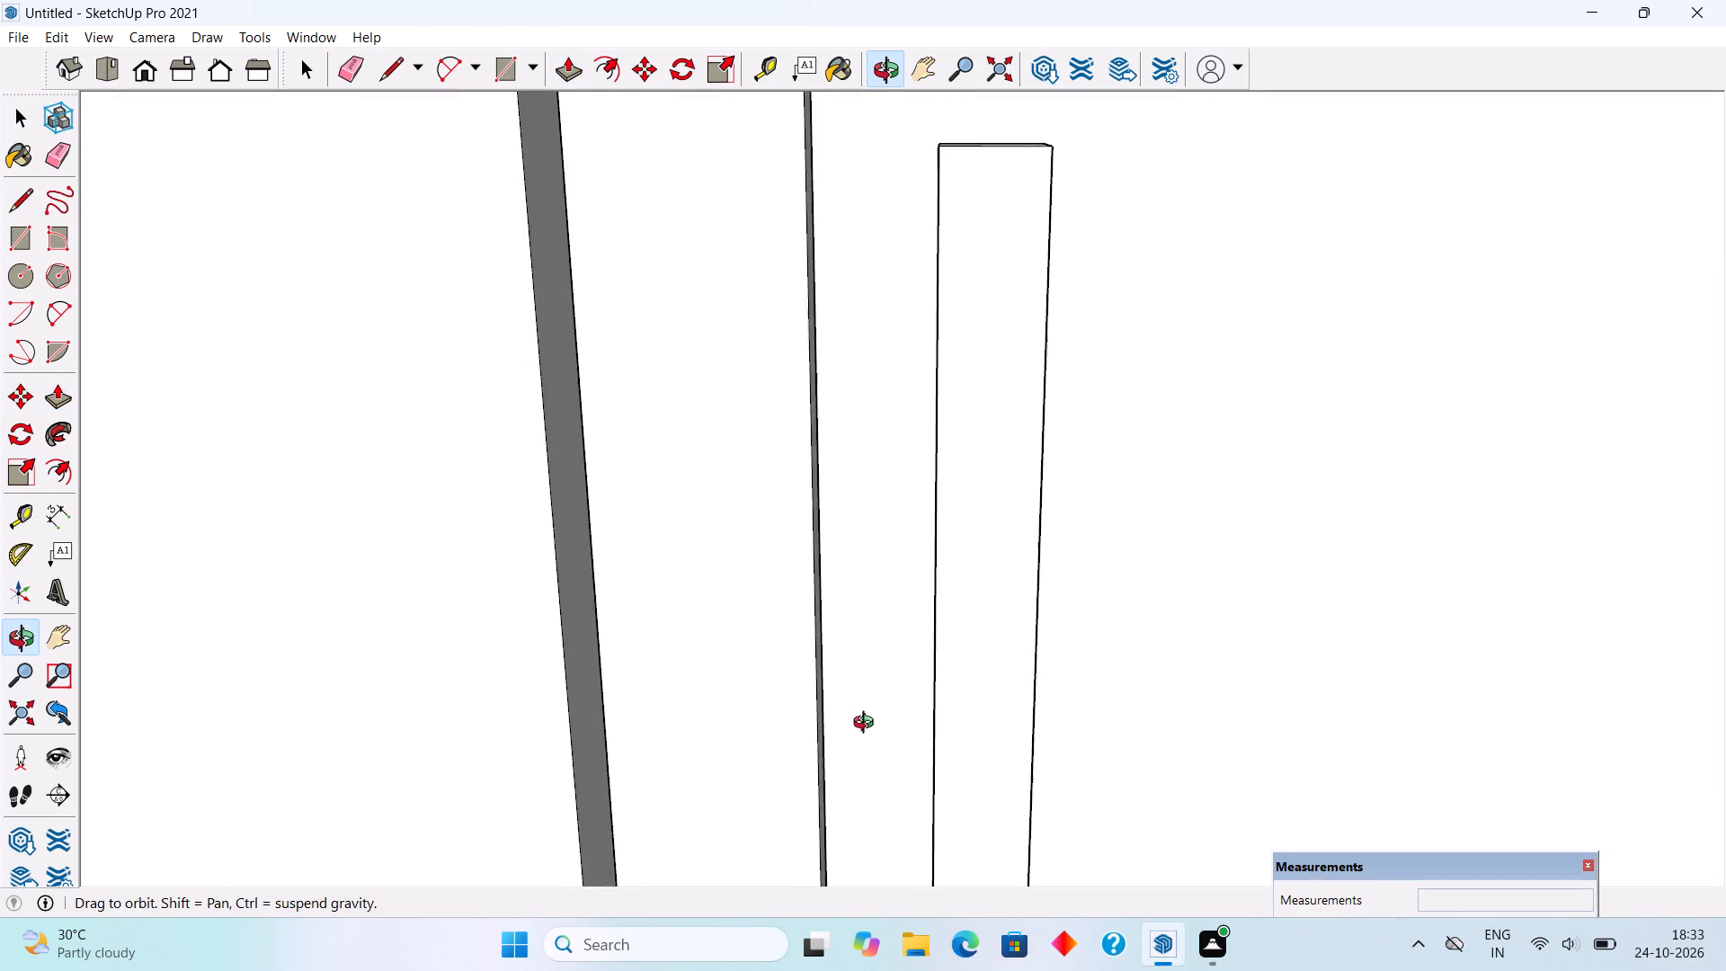
{"action": "middle_click_drag", "start_coordinate": [867, 725], "coordinate": [891, 832]}
{"action": "scroll", "coordinate": [891, 832], "scroll_direction": "down", "scroll_amount": 3}
{"action": "left_click", "coordinate": [948, 377]}
{"action": "left_click", "coordinate": [953, 356]}
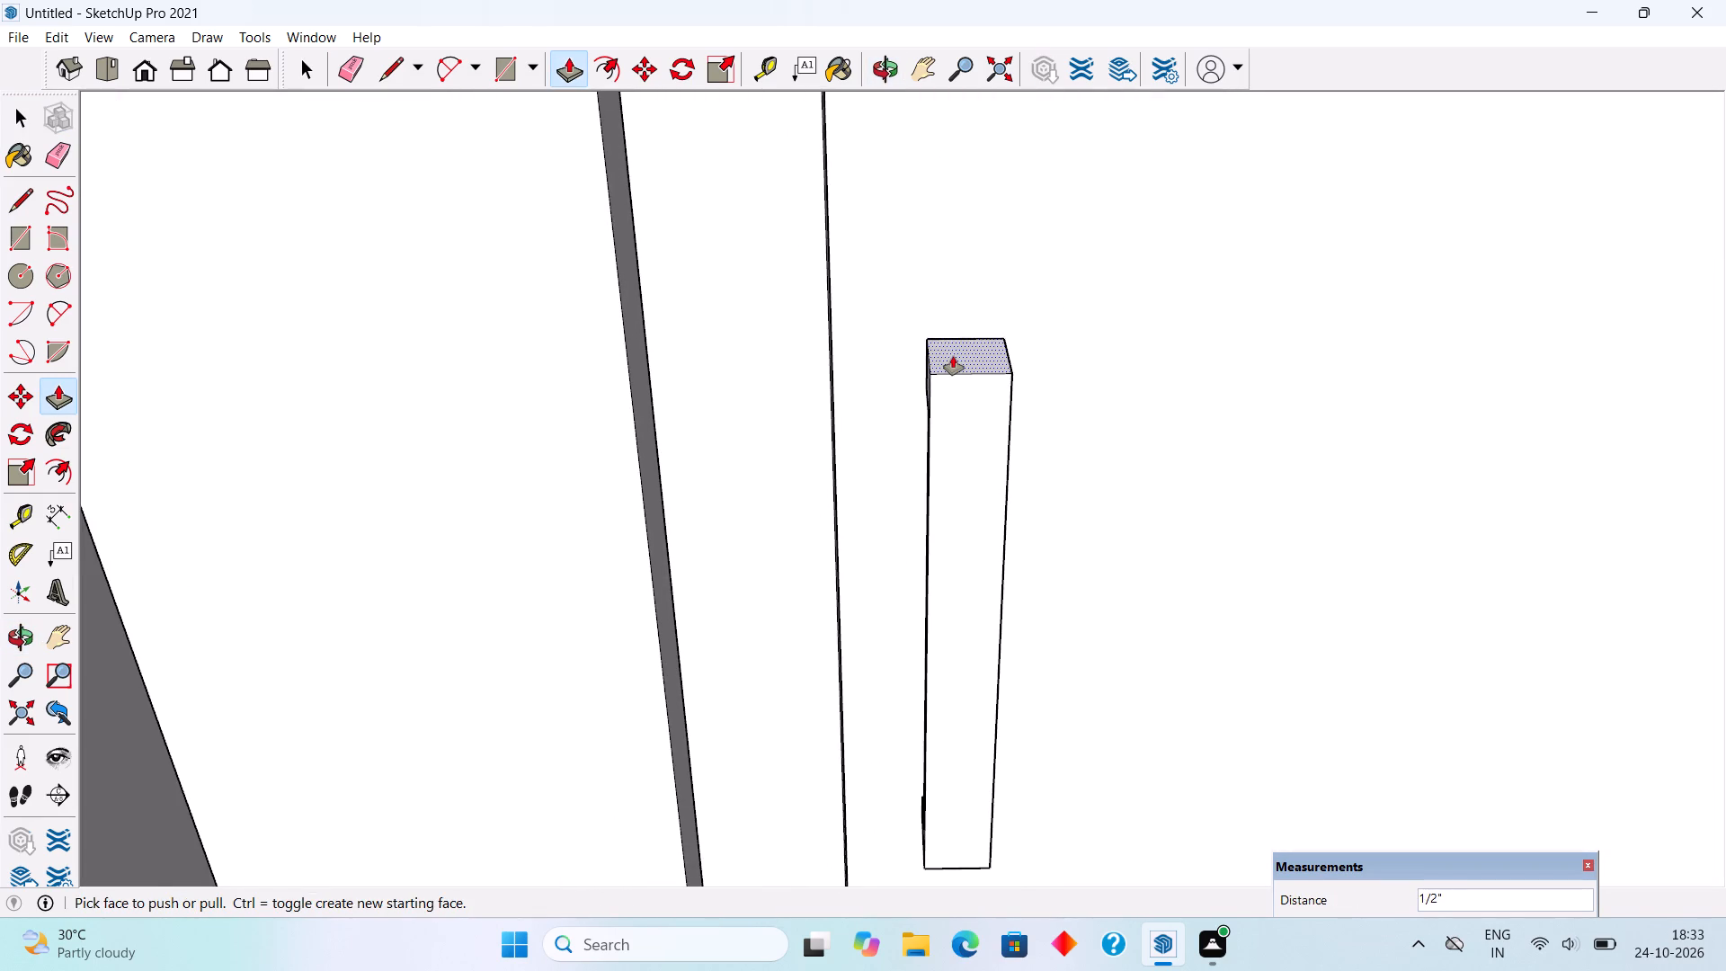
{"action": "middle_click_drag", "start_coordinate": [984, 603], "coordinate": [1123, 200]}
{"action": "scroll", "coordinate": [985, 557], "scroll_direction": "down", "scroll_amount": 1}
{"action": "scroll", "coordinate": [1123, 200], "scroll_direction": "down", "scroll_amount": 2}
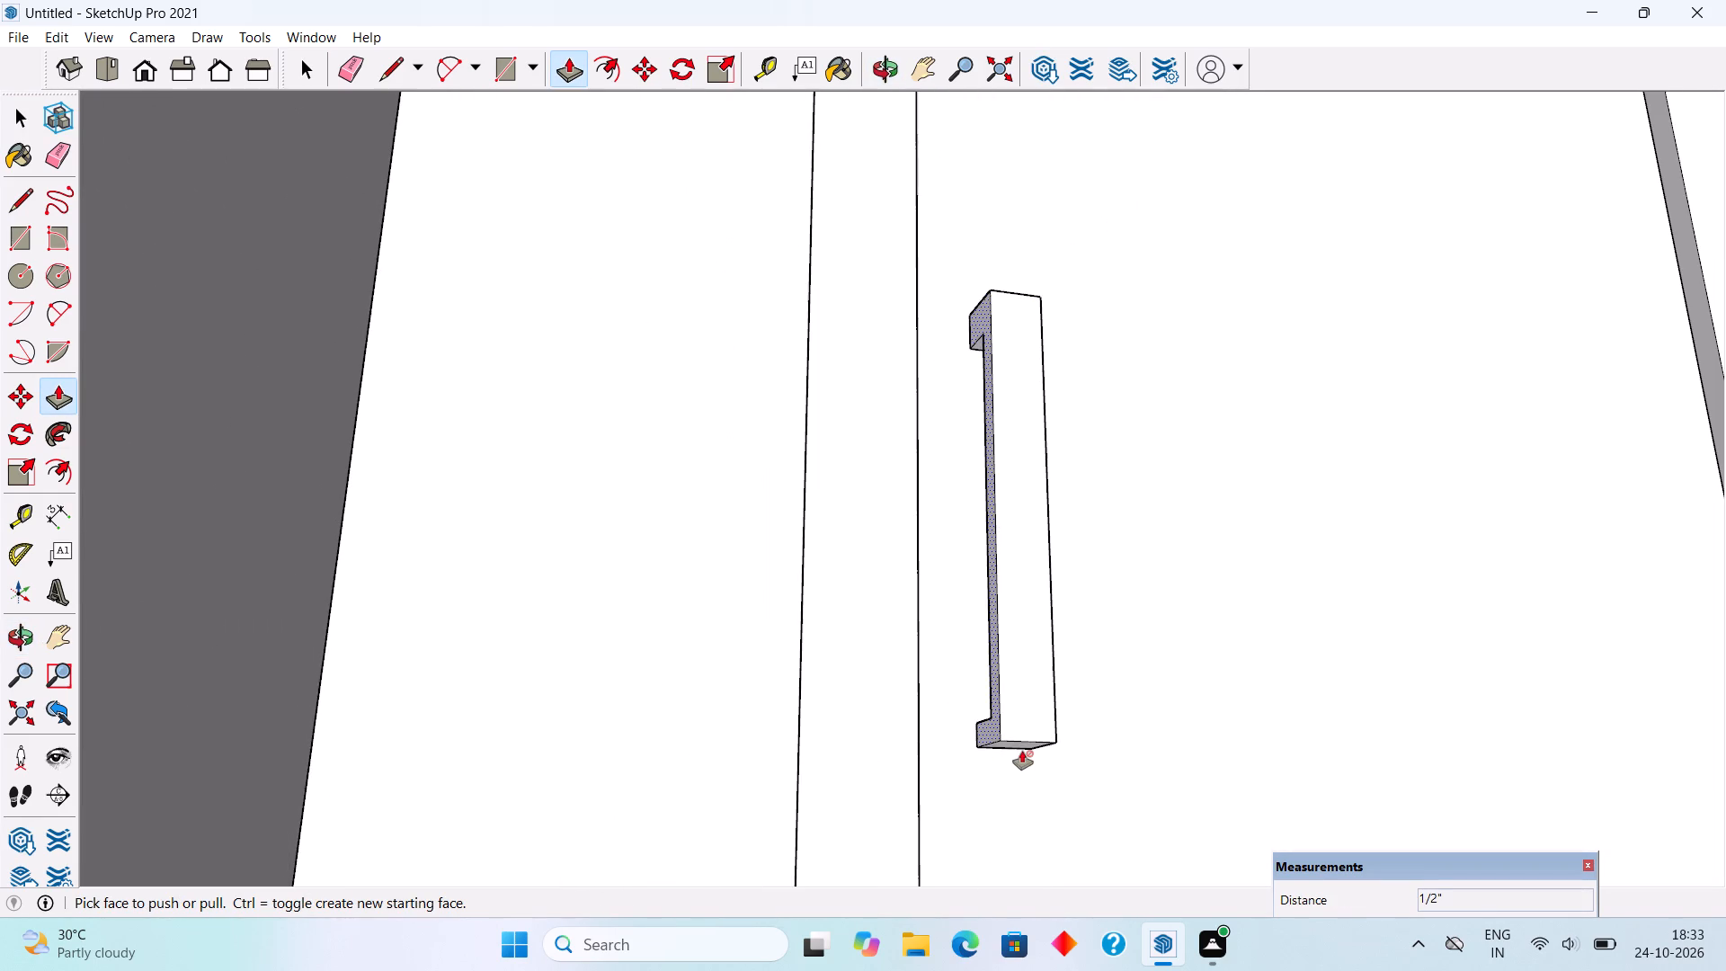
{"action": "left_click", "coordinate": [1019, 748]}
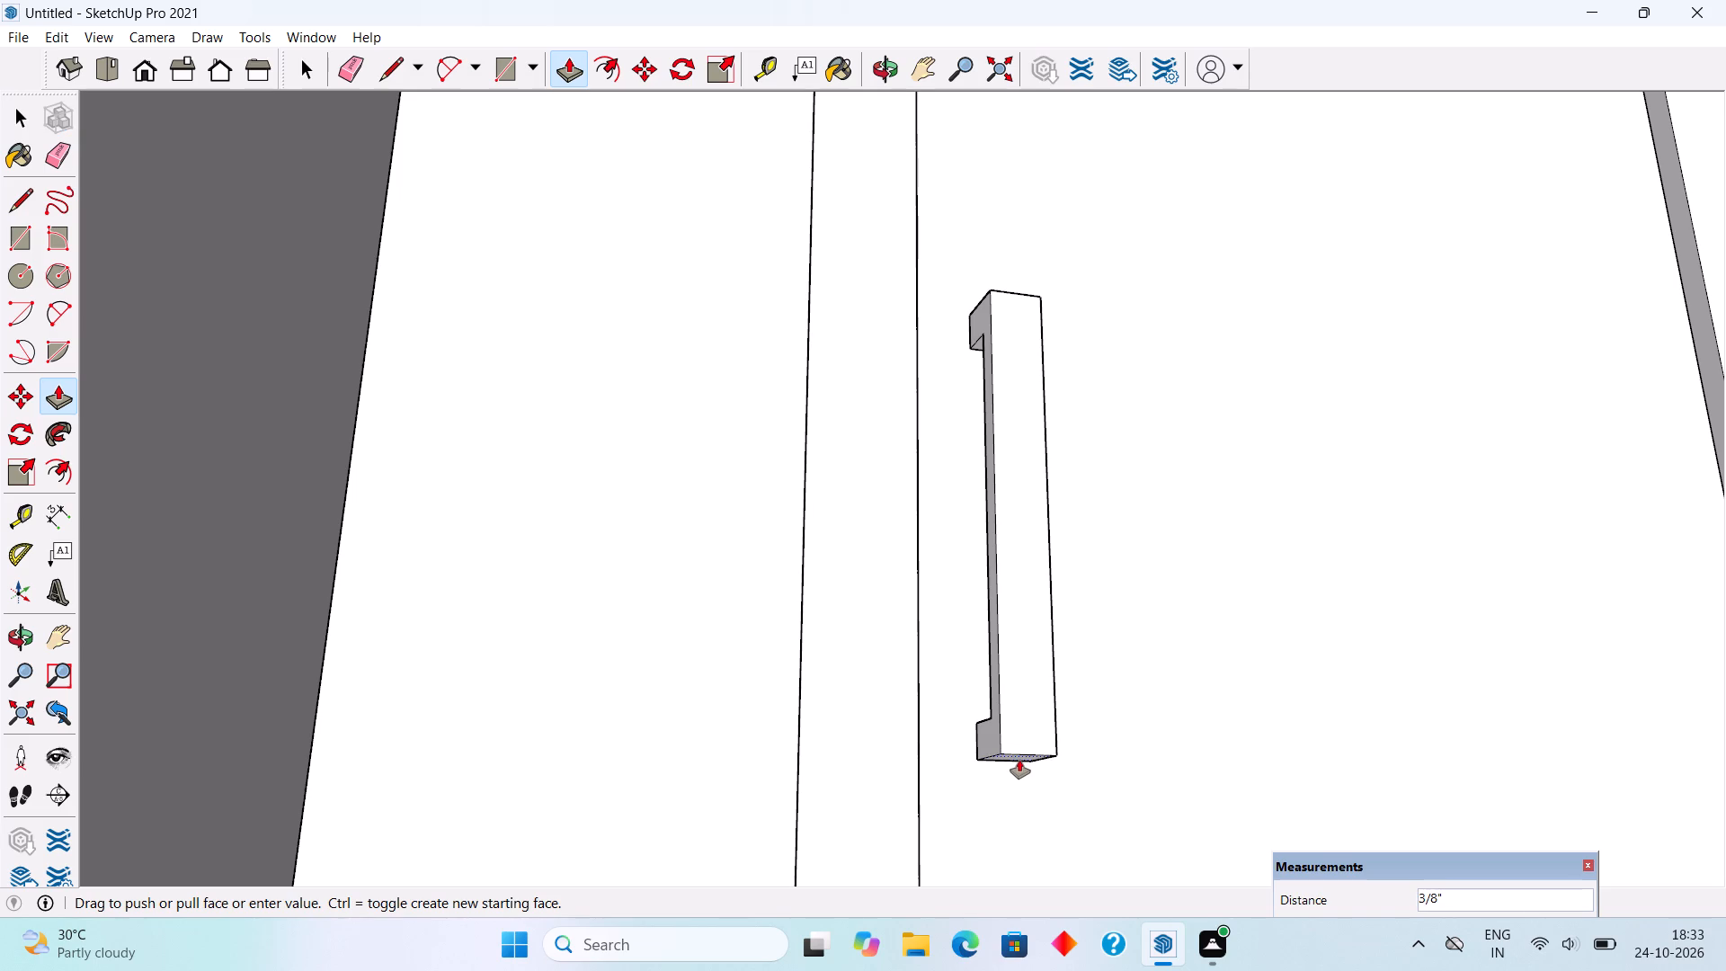
{"action": "left_click", "coordinate": [1019, 762]}
Make the whole door handle a group and clear the selection.
{"action": "key", "text": "space"}
{"action": "triple_click", "coordinate": [1026, 711]}
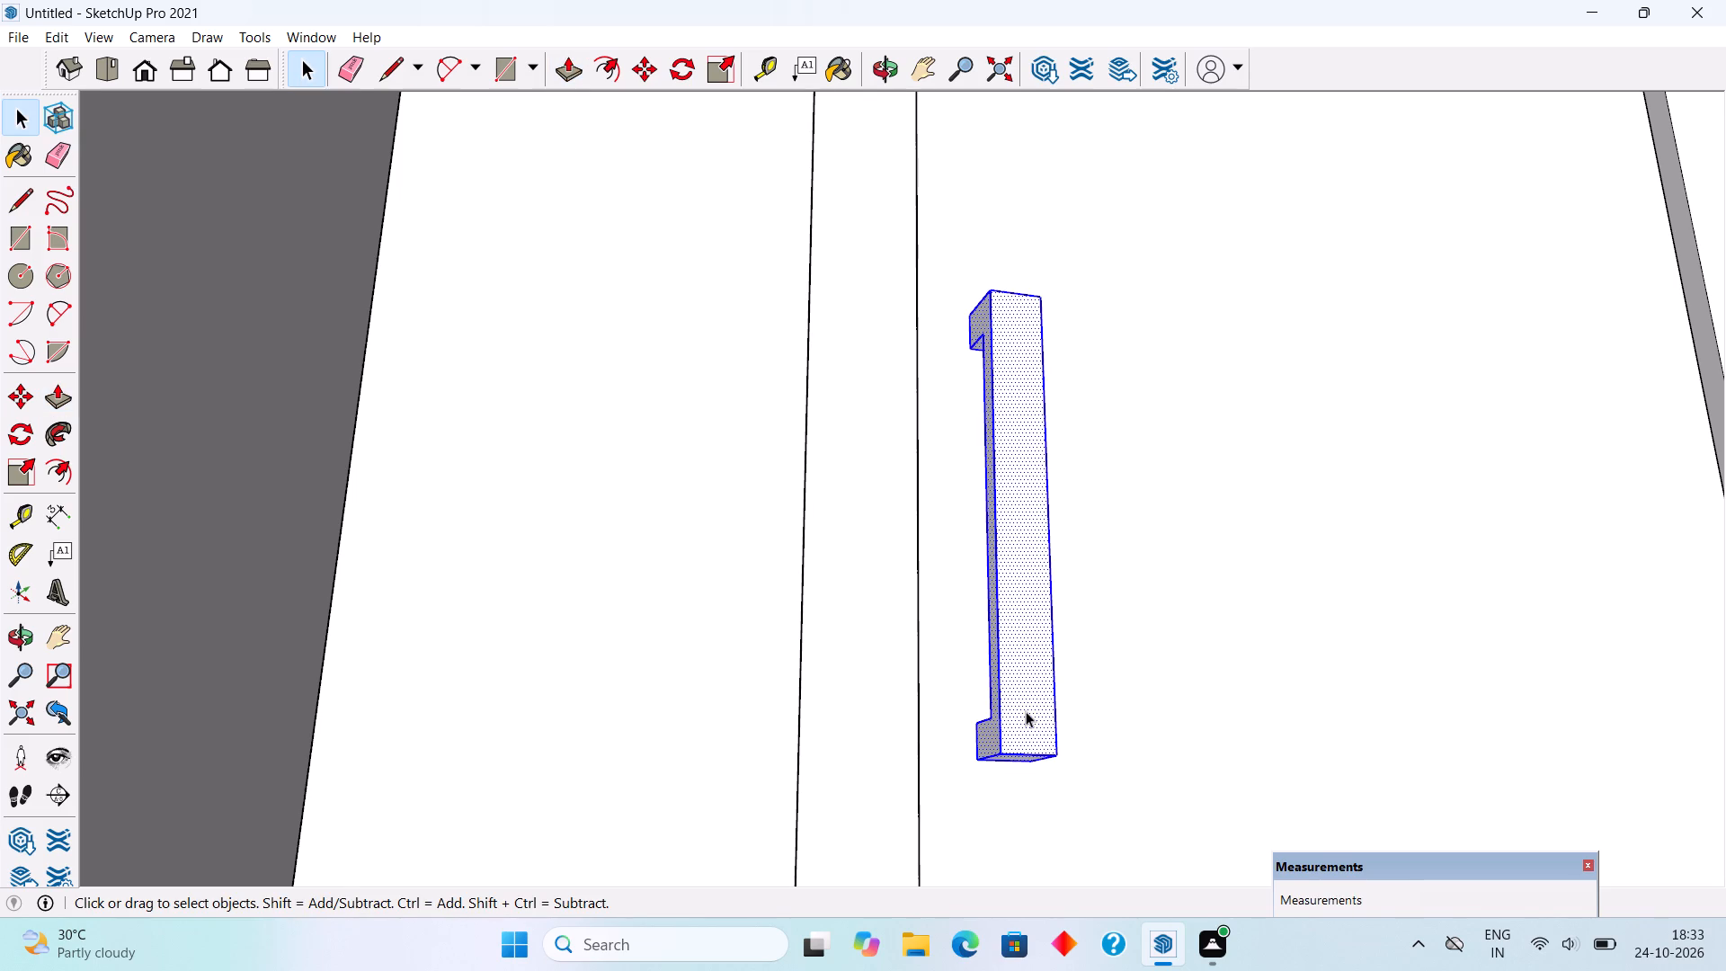
{"action": "right_click", "coordinate": [1026, 711]}
{"action": "left_click", "coordinate": [1087, 558]}
{"action": "scroll", "coordinate": [1088, 558], "scroll_direction": "down", "scroll_amount": 11}
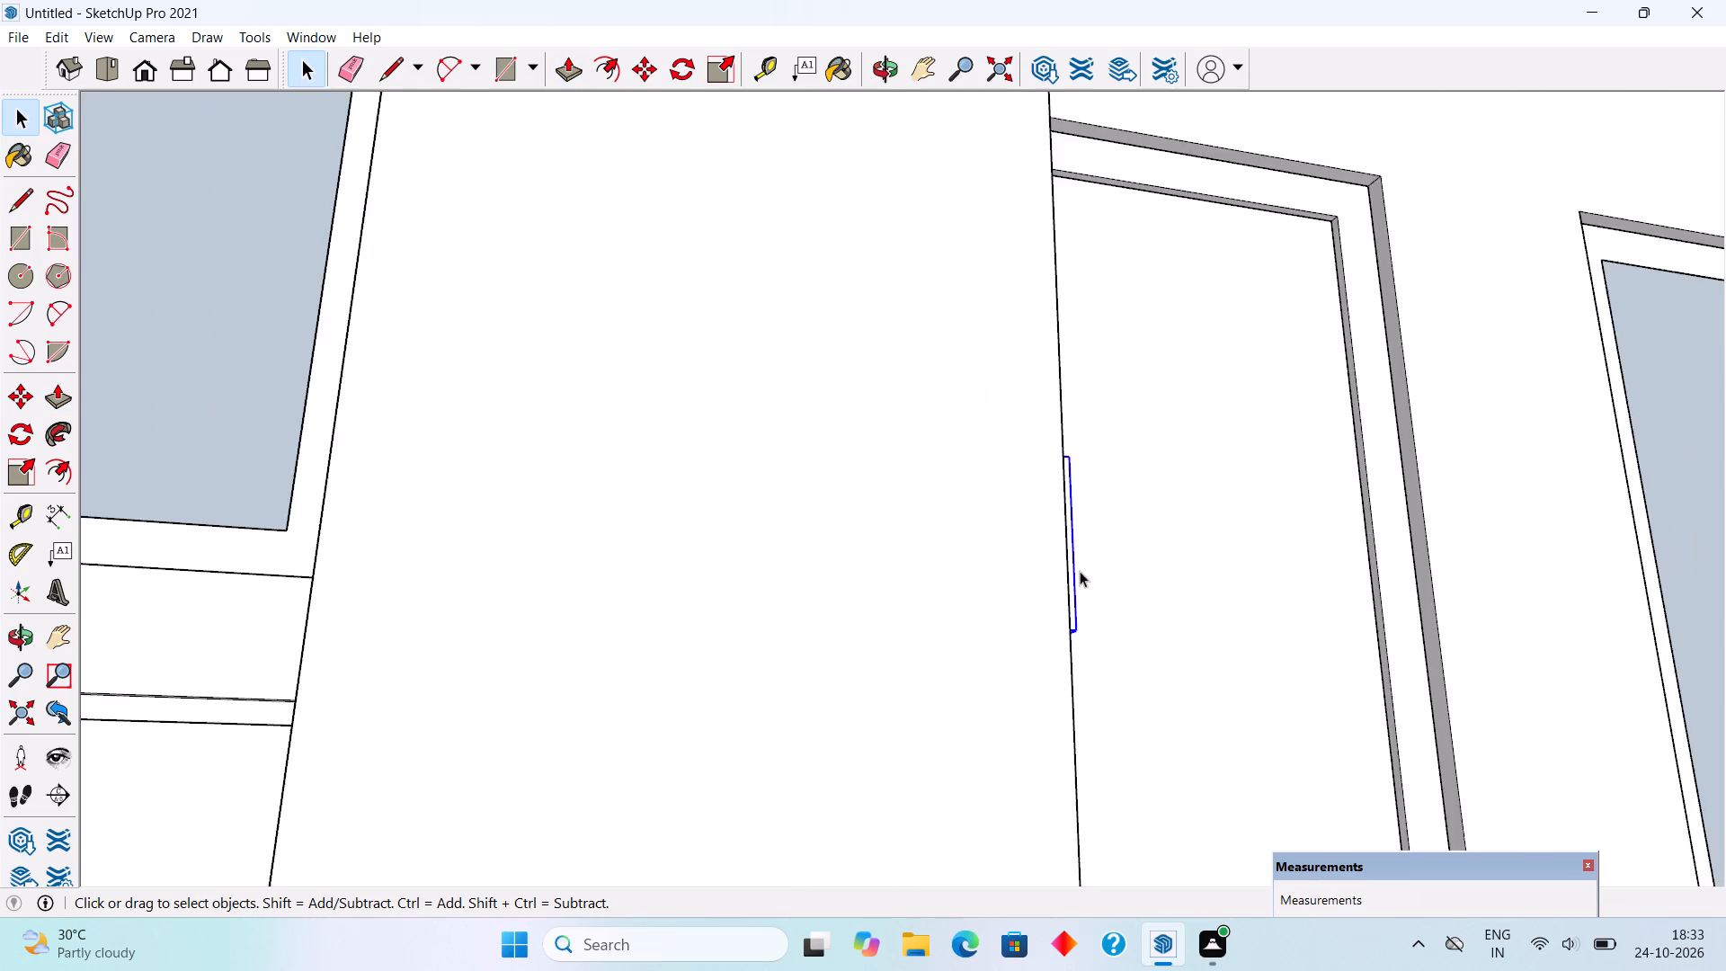
{"action": "scroll", "coordinate": [1080, 571], "scroll_direction": "down", "scroll_amount": 10}
{"action": "middle_click_drag", "start_coordinate": [1001, 552], "coordinate": [900, 687]}
{"action": "scroll", "coordinate": [900, 687], "scroll_direction": "down", "scroll_amount": 8}
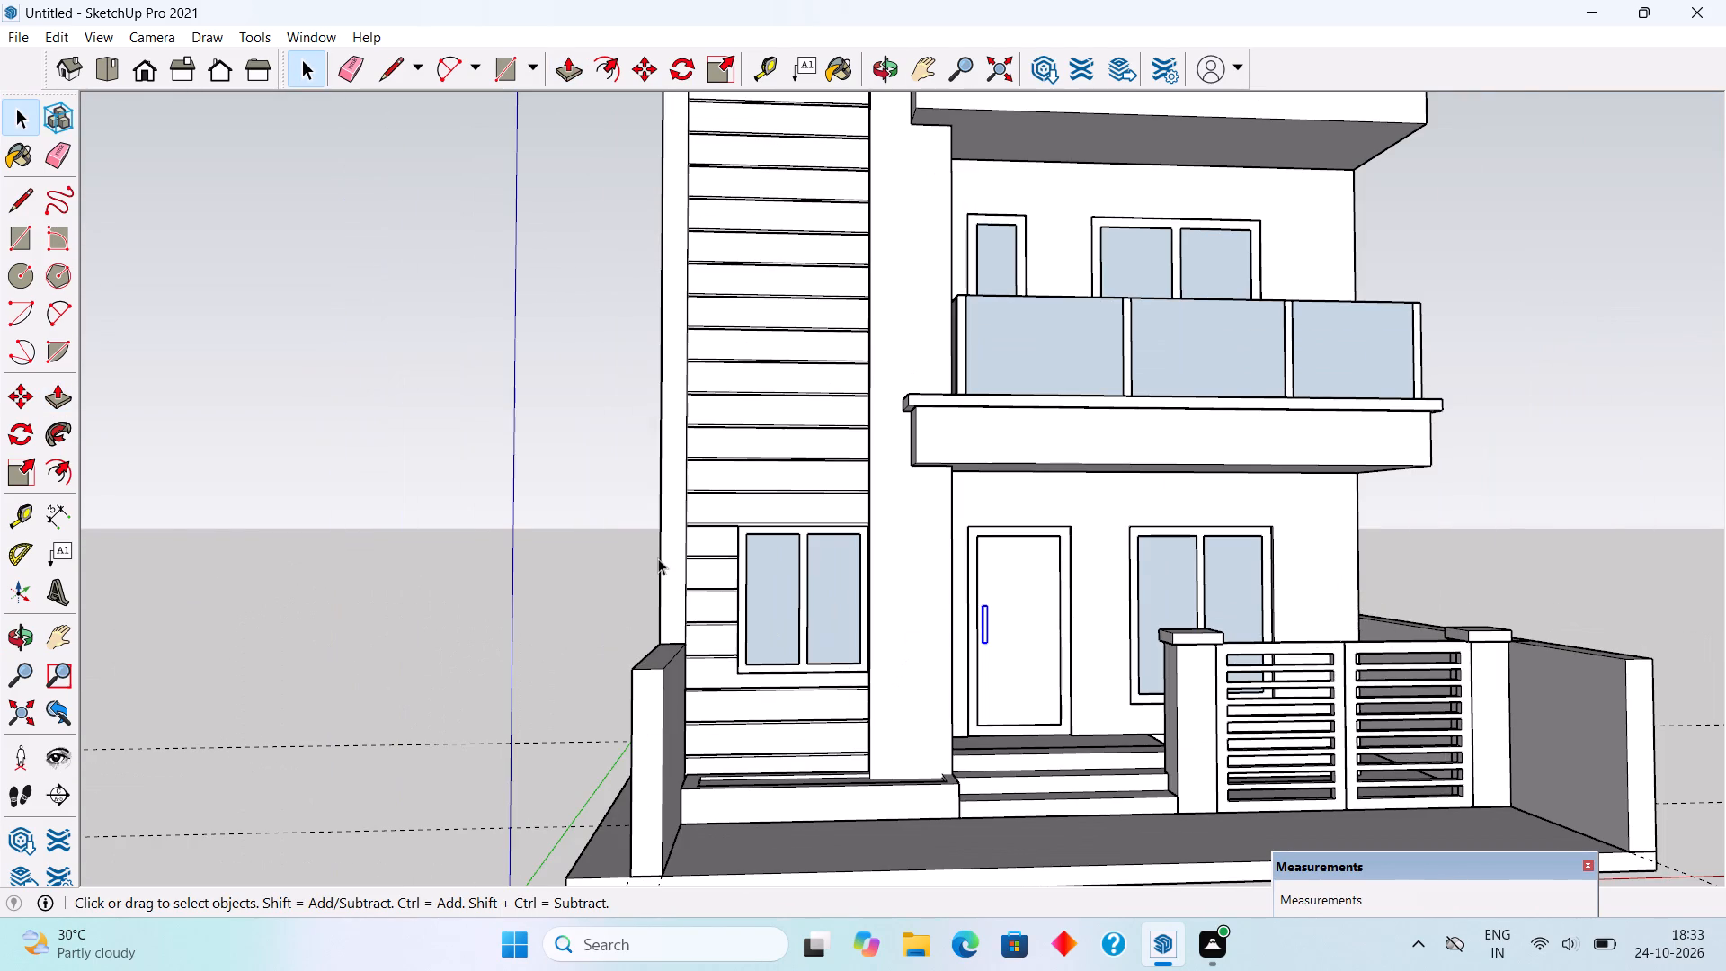
{"action": "left_click", "coordinate": [658, 557]}
{"action": "middle_click_drag", "start_coordinate": [713, 608], "coordinate": [694, 750]}
{"action": "left_click", "coordinate": [511, 619]}
Place a guide 9" in from the roof's open side edge, behind the stair tower.
{"action": "middle_click_drag", "start_coordinate": [829, 643], "coordinate": [829, 626]}
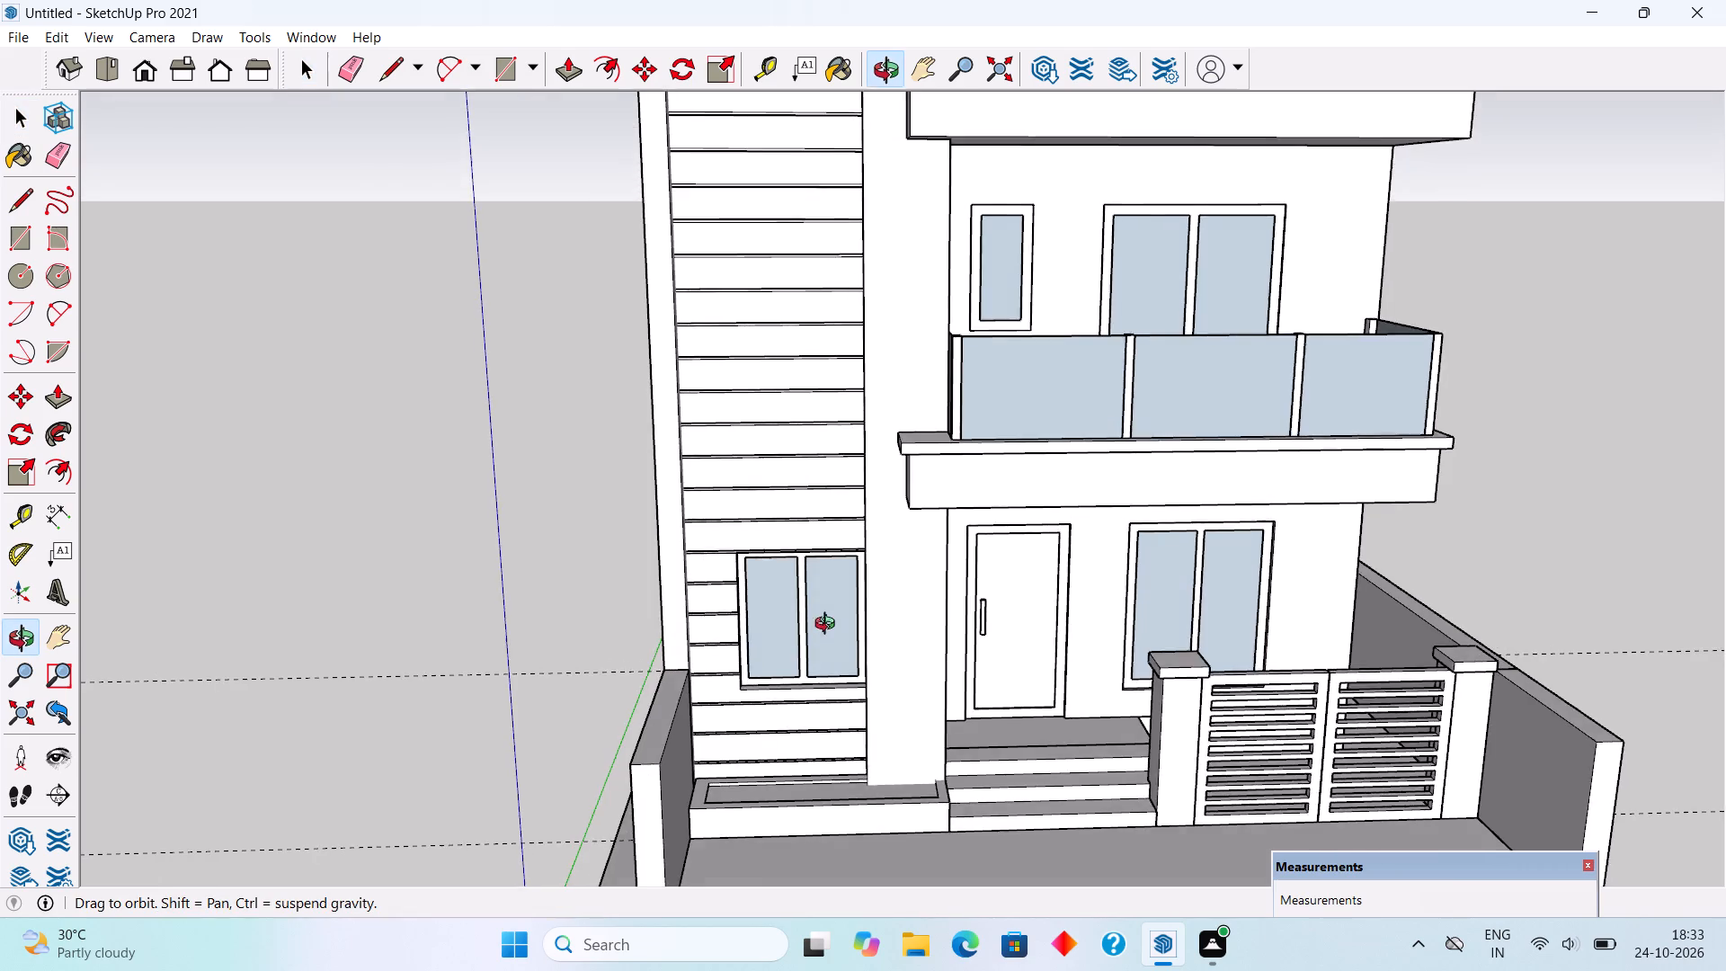
{"action": "middle_click_drag", "start_coordinate": [829, 626], "coordinate": [825, 624]}
{"action": "scroll", "coordinate": [825, 624], "scroll_direction": "down", "scroll_amount": 5}
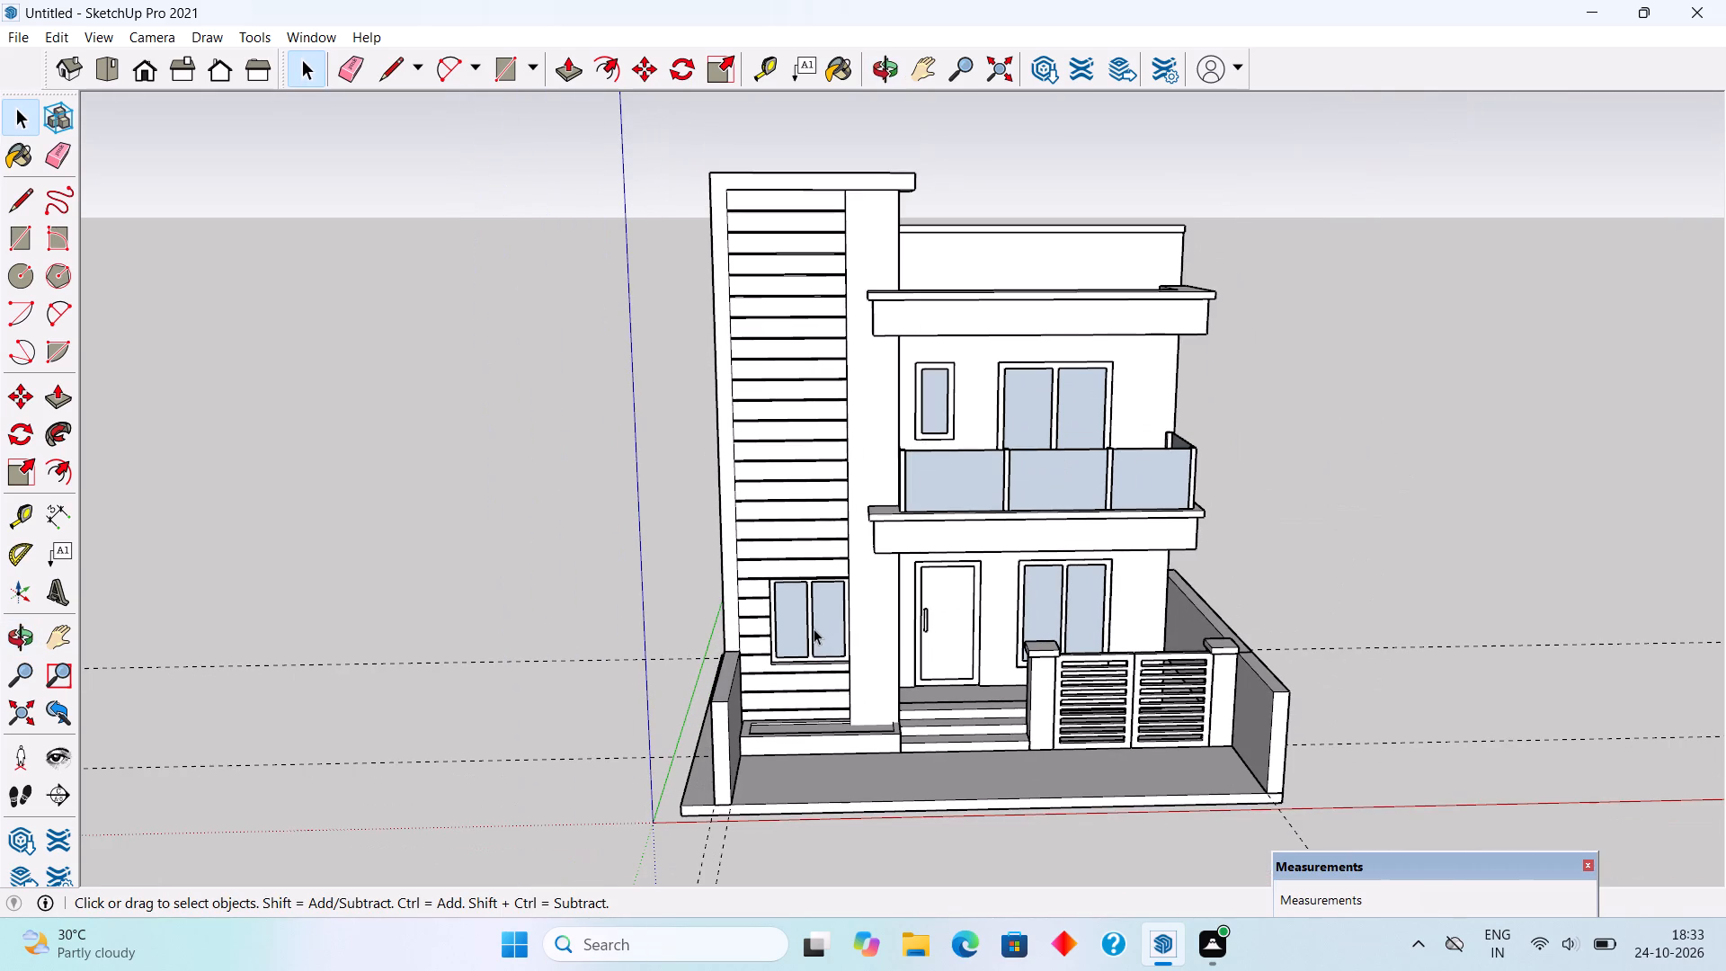
{"action": "middle_click_drag", "start_coordinate": [846, 653], "coordinate": [1619, 909]}
{"action": "middle_click_drag", "start_coordinate": [828, 429], "coordinate": [830, 469]}
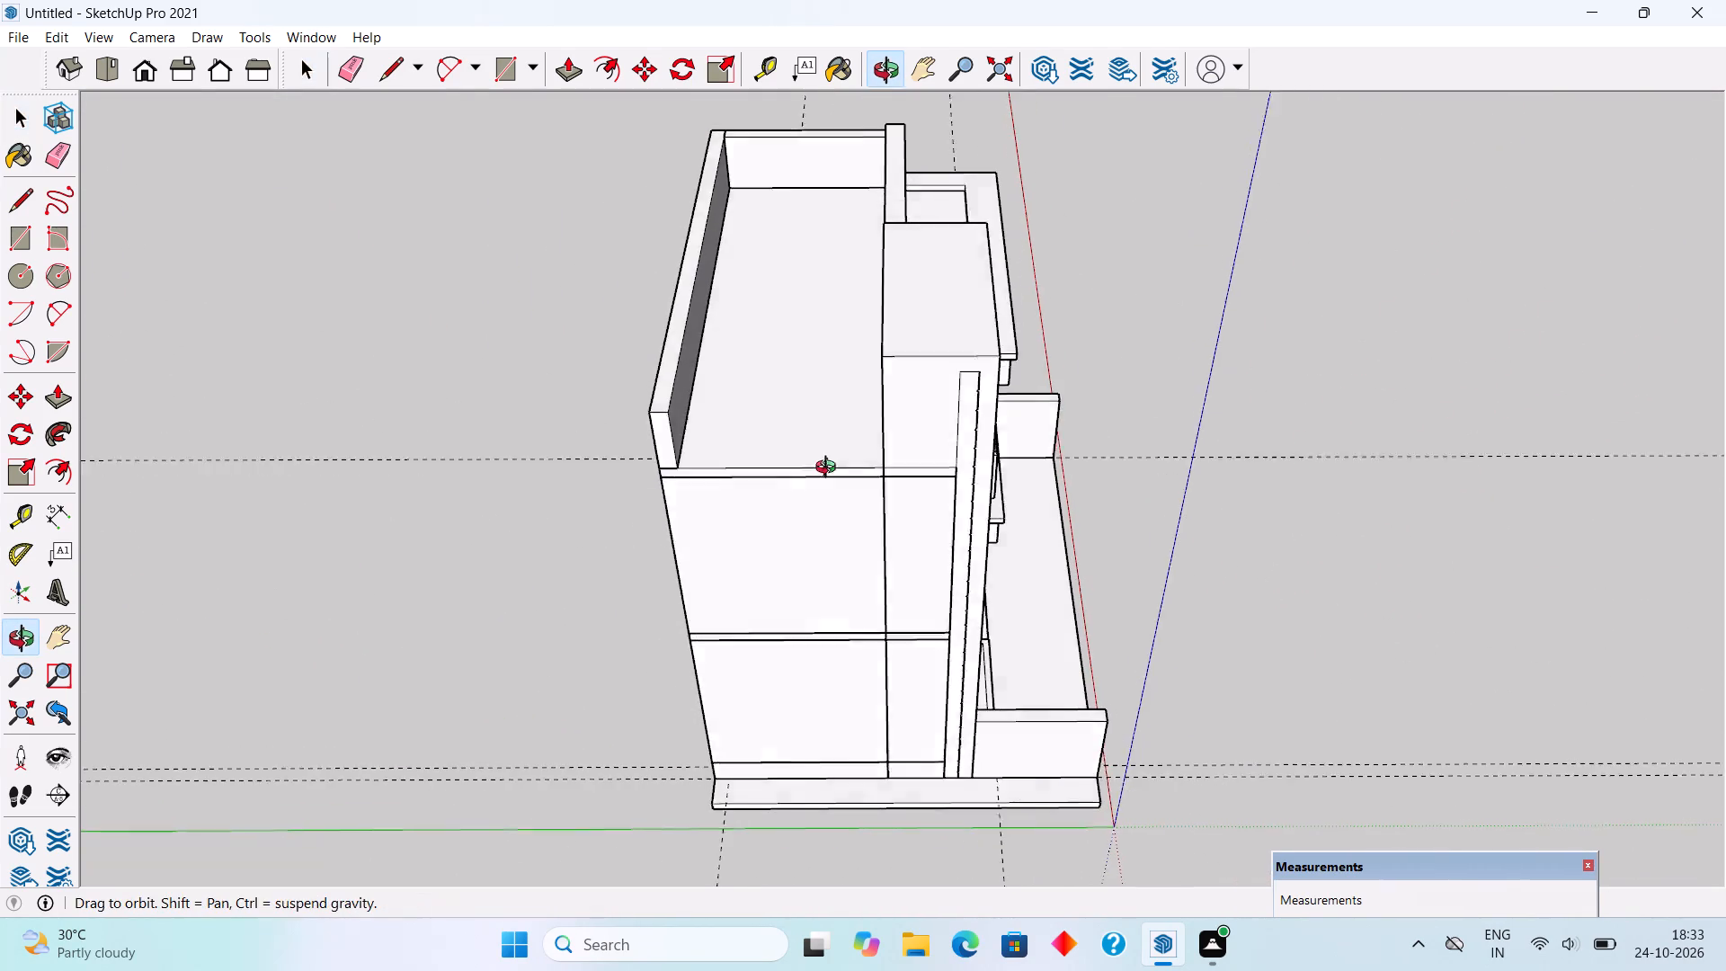
{"action": "middle_click_drag", "start_coordinate": [830, 469], "coordinate": [868, 587]}
{"action": "scroll", "coordinate": [1035, 613], "scroll_direction": "up", "scroll_amount": 4}
{"action": "middle_click_drag", "start_coordinate": [472, 475], "coordinate": [645, 516]}
{"action": "scroll", "coordinate": [642, 516], "scroll_direction": "up", "scroll_amount": 1}
{"action": "scroll", "coordinate": [714, 625], "scroll_direction": "up", "scroll_amount": 4}
{"action": "scroll", "coordinate": [765, 736], "scroll_direction": "down", "scroll_amount": 1}
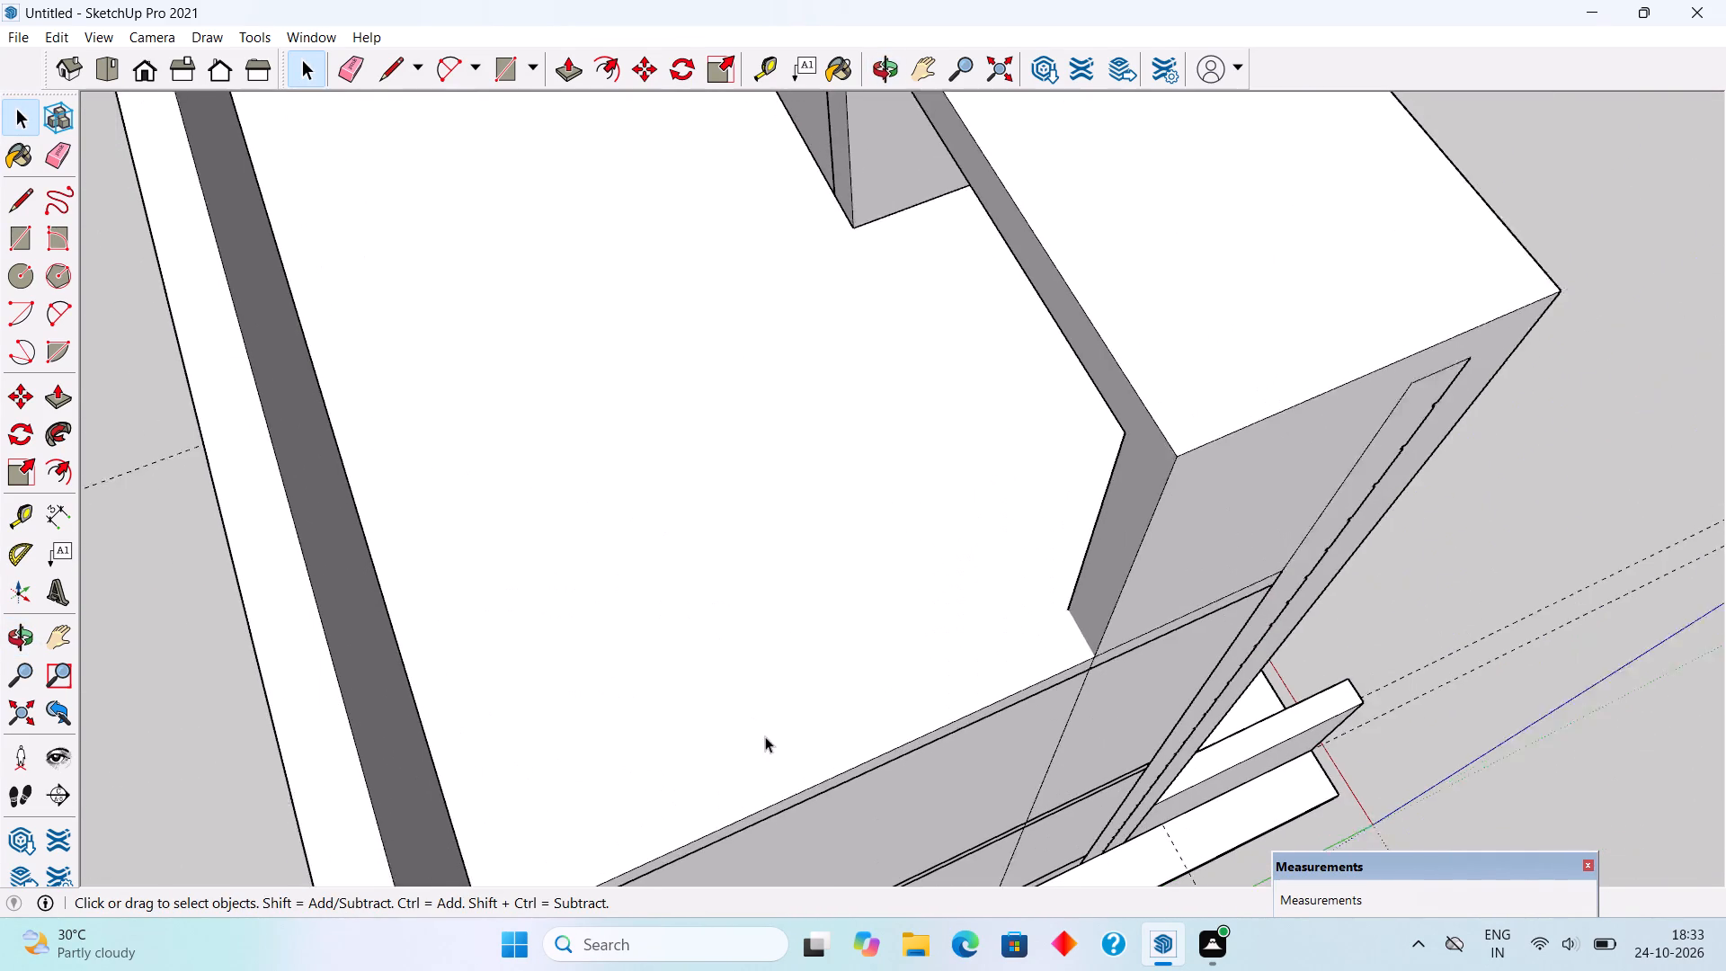
{"action": "scroll", "coordinate": [765, 736], "scroll_direction": "down", "scroll_amount": 6}
{"action": "scroll", "coordinate": [805, 828], "scroll_direction": "up", "scroll_amount": 4}
{"action": "key", "text": "t"}
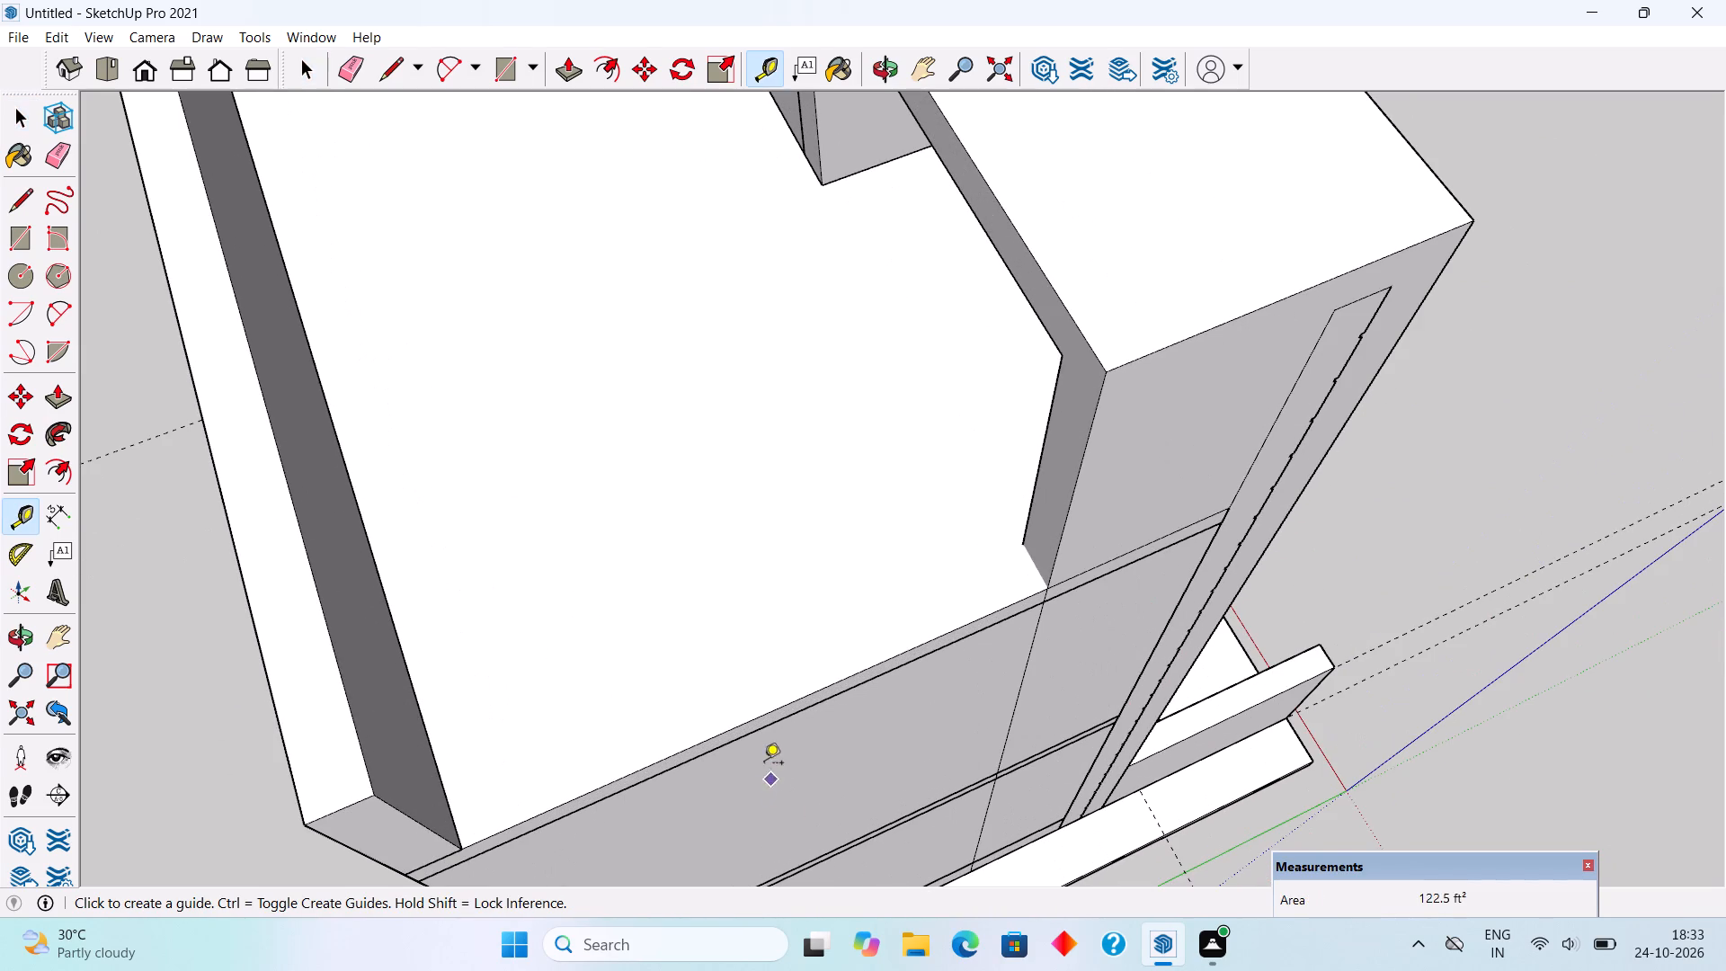
{"action": "left_click", "coordinate": [751, 717]}
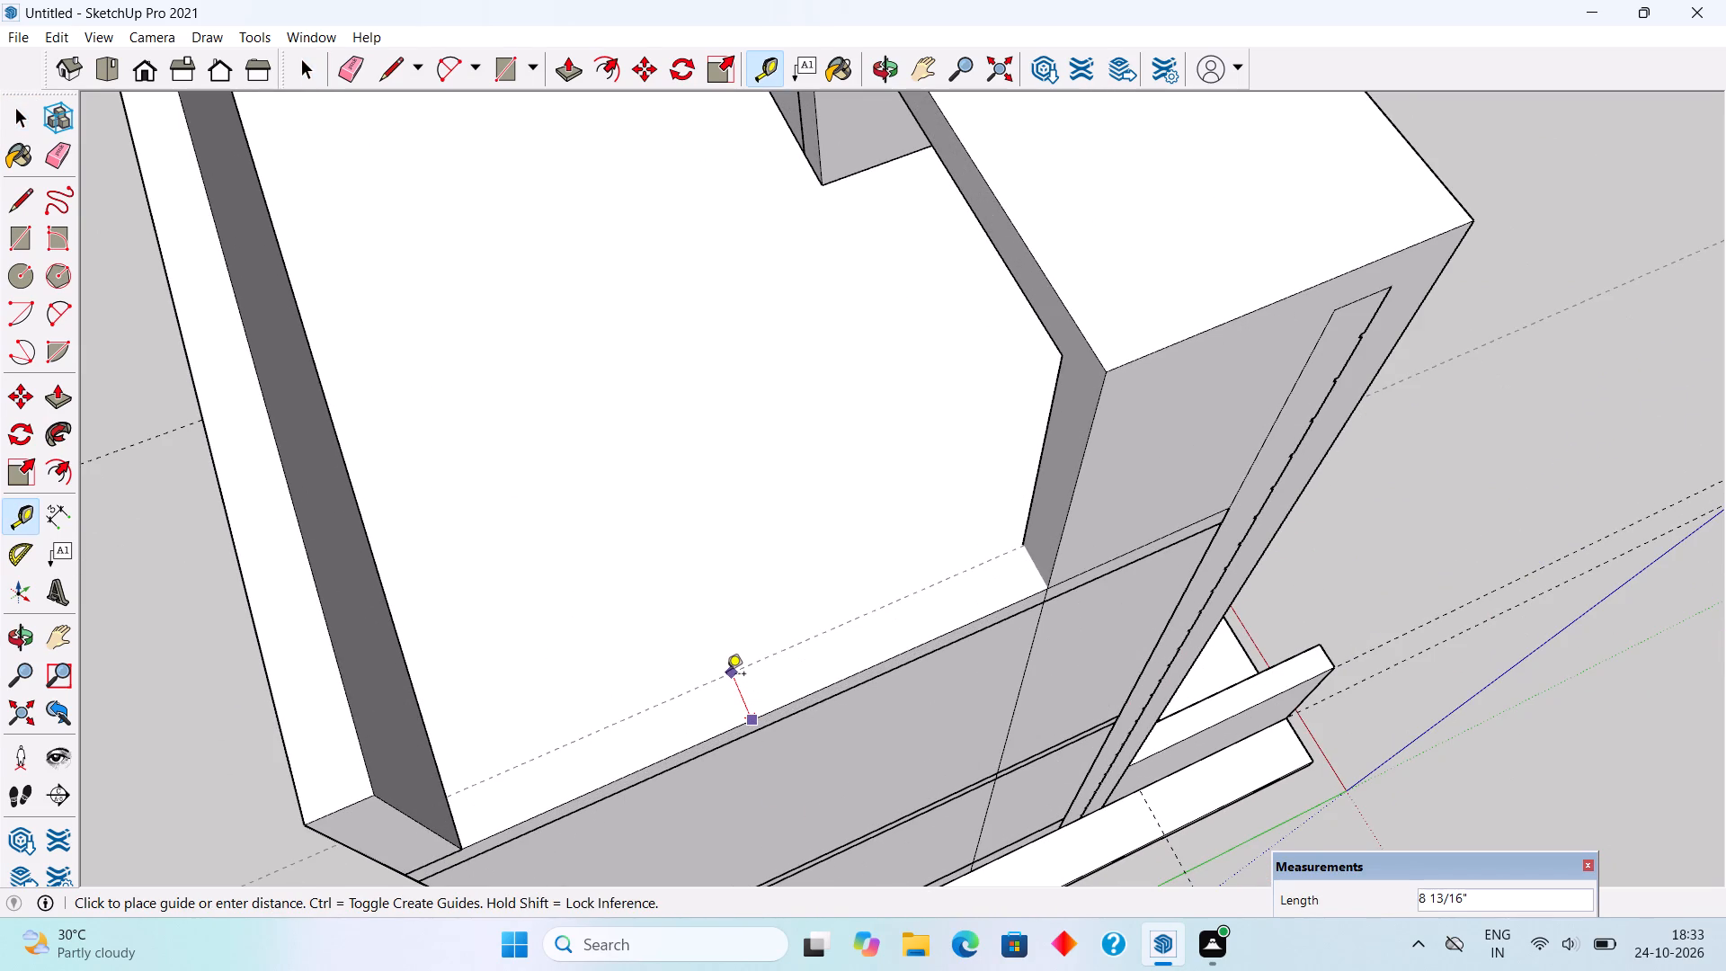
{"action": "type", "text": "9\""}
{"action": "key", "text": "Return"}
Draw a 9" by 8' 6" rectangle between the guide and the roof's open edge, and pull it up 3' as a parapet.
{"action": "key", "text": "r"}
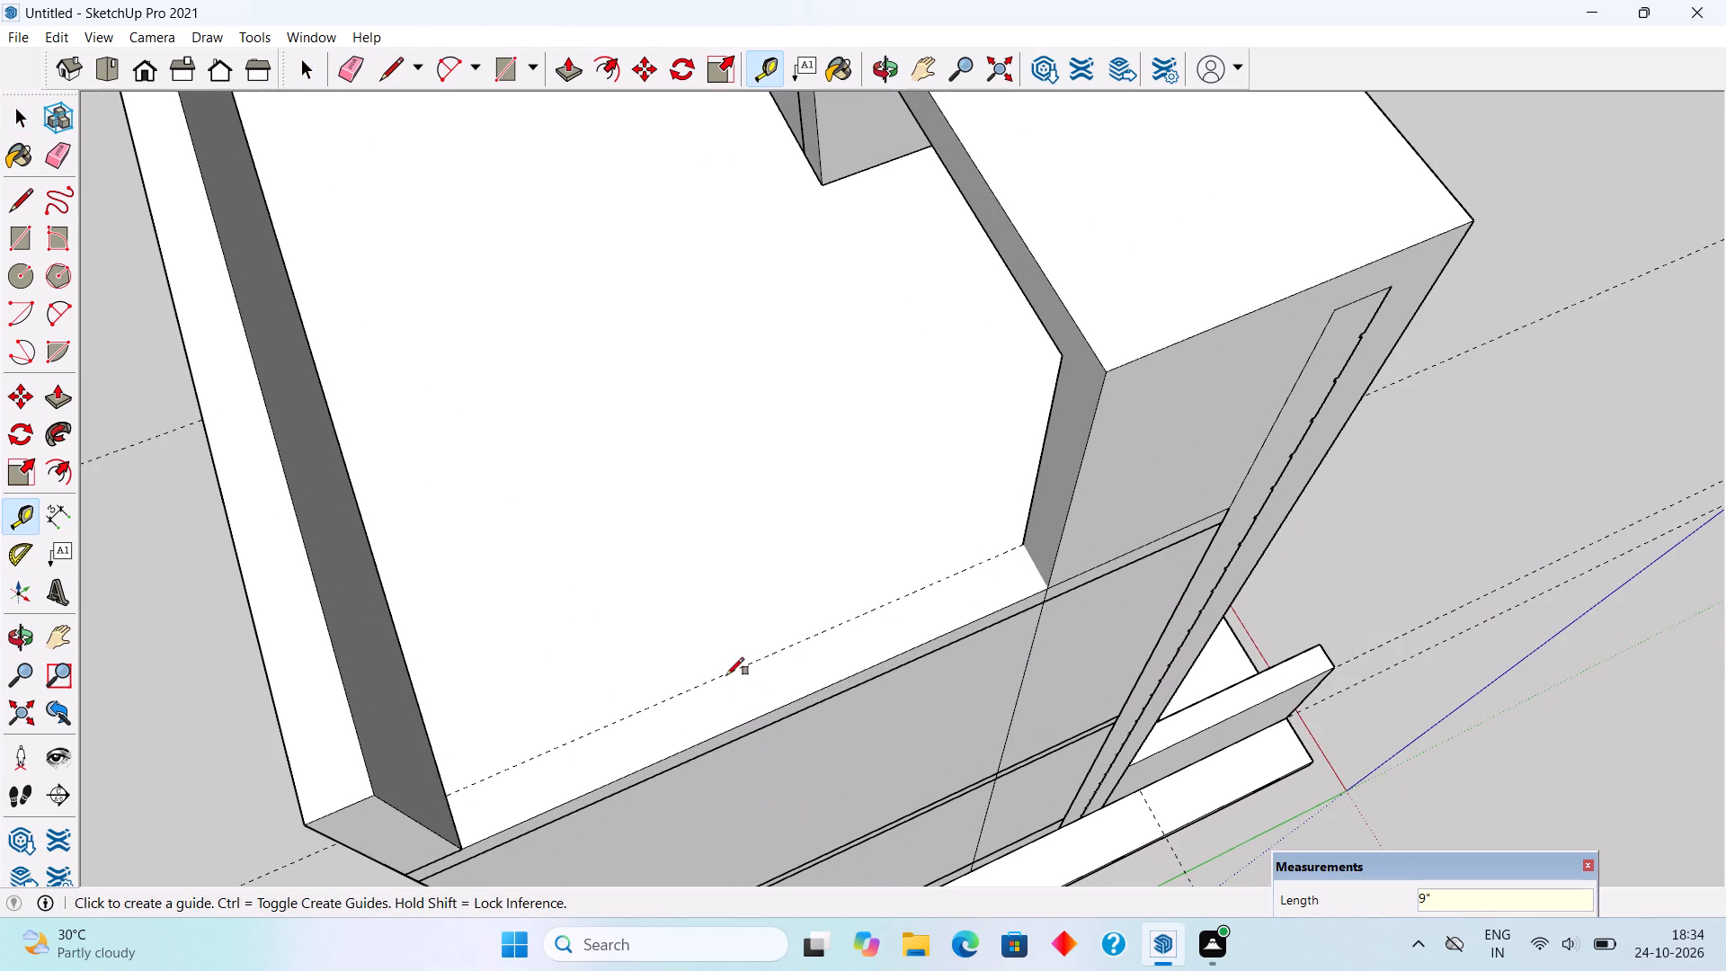
{"action": "left_click", "coordinate": [451, 797]}
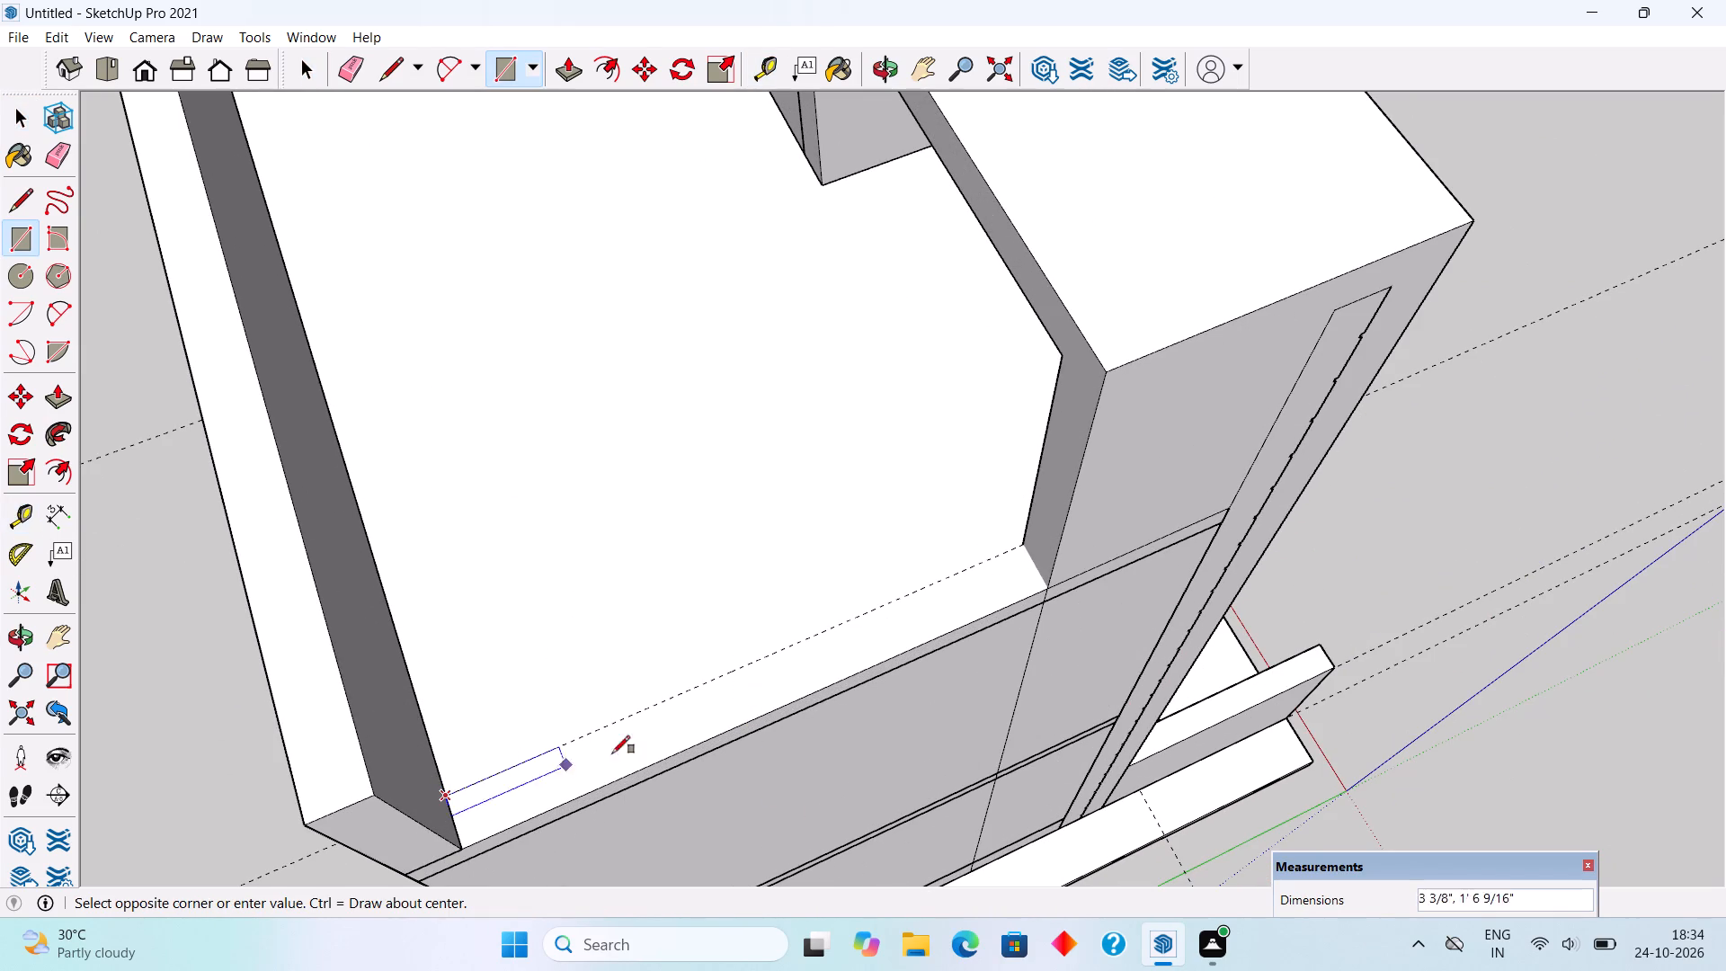
{"action": "left_click", "coordinate": [1040, 590]}
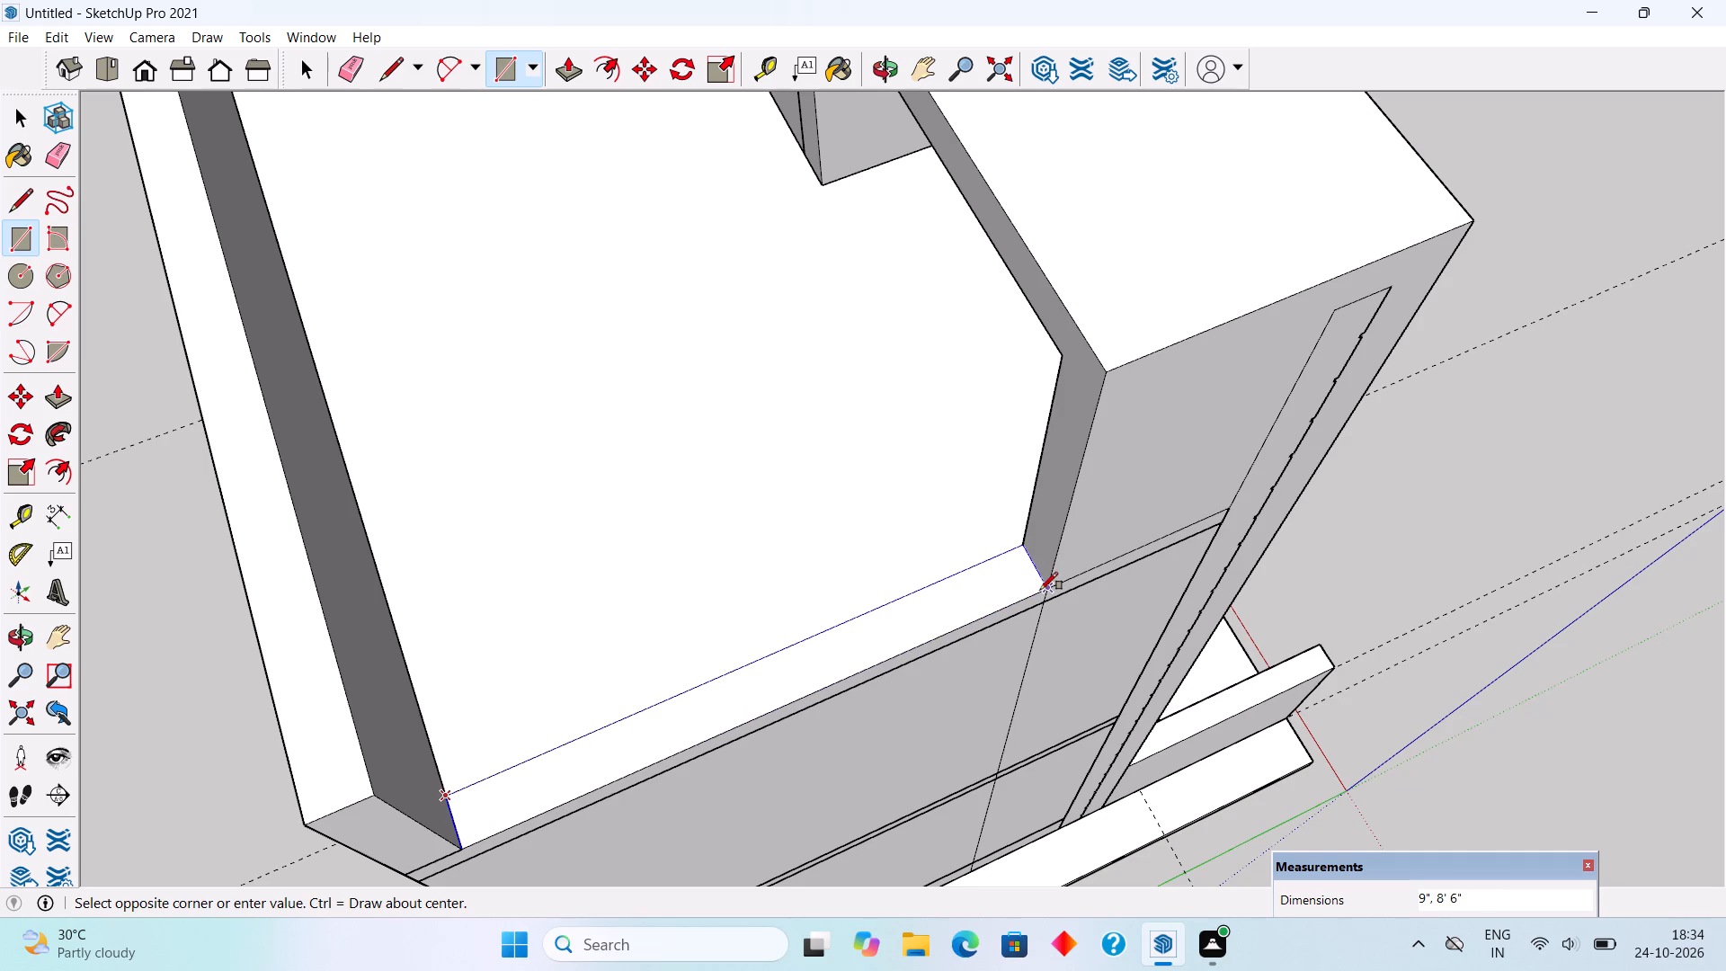
{"action": "key", "text": "p"}
{"action": "left_click", "coordinate": [479, 793]}
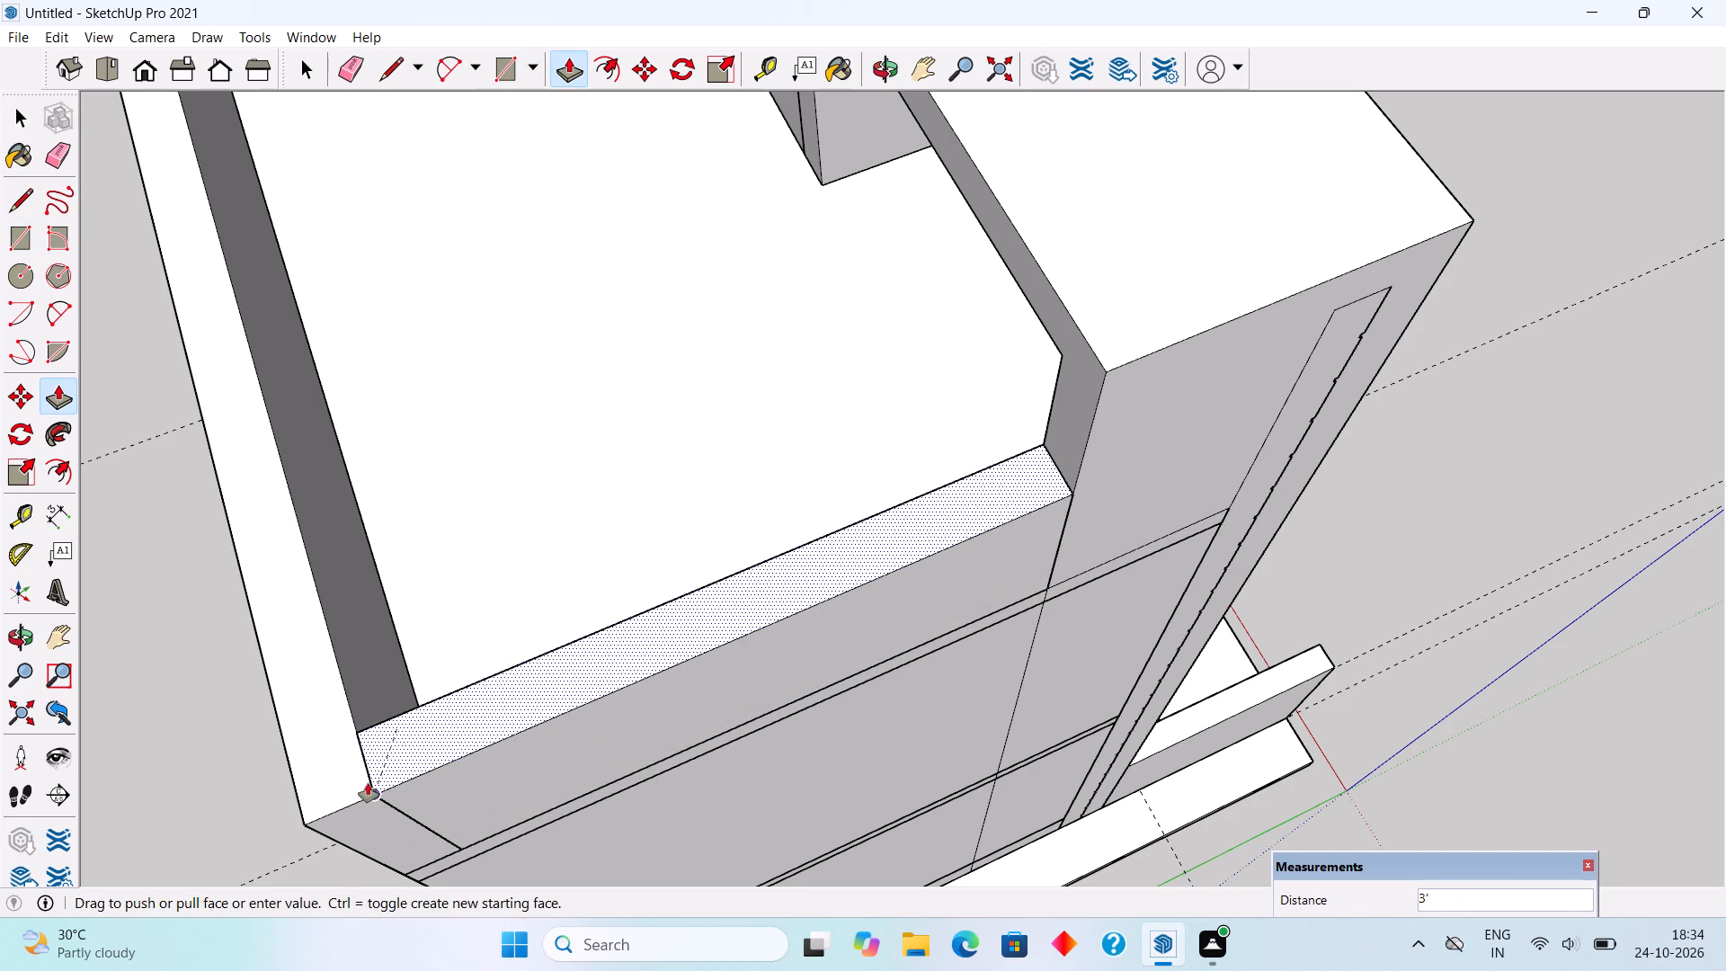
{"action": "left_click", "coordinate": [368, 783]}
Make the new side parapet wall a group and clear the selection.
{"action": "key", "text": "space"}
{"action": "triple_click", "coordinate": [502, 774]}
{"action": "right_click", "coordinate": [502, 774]}
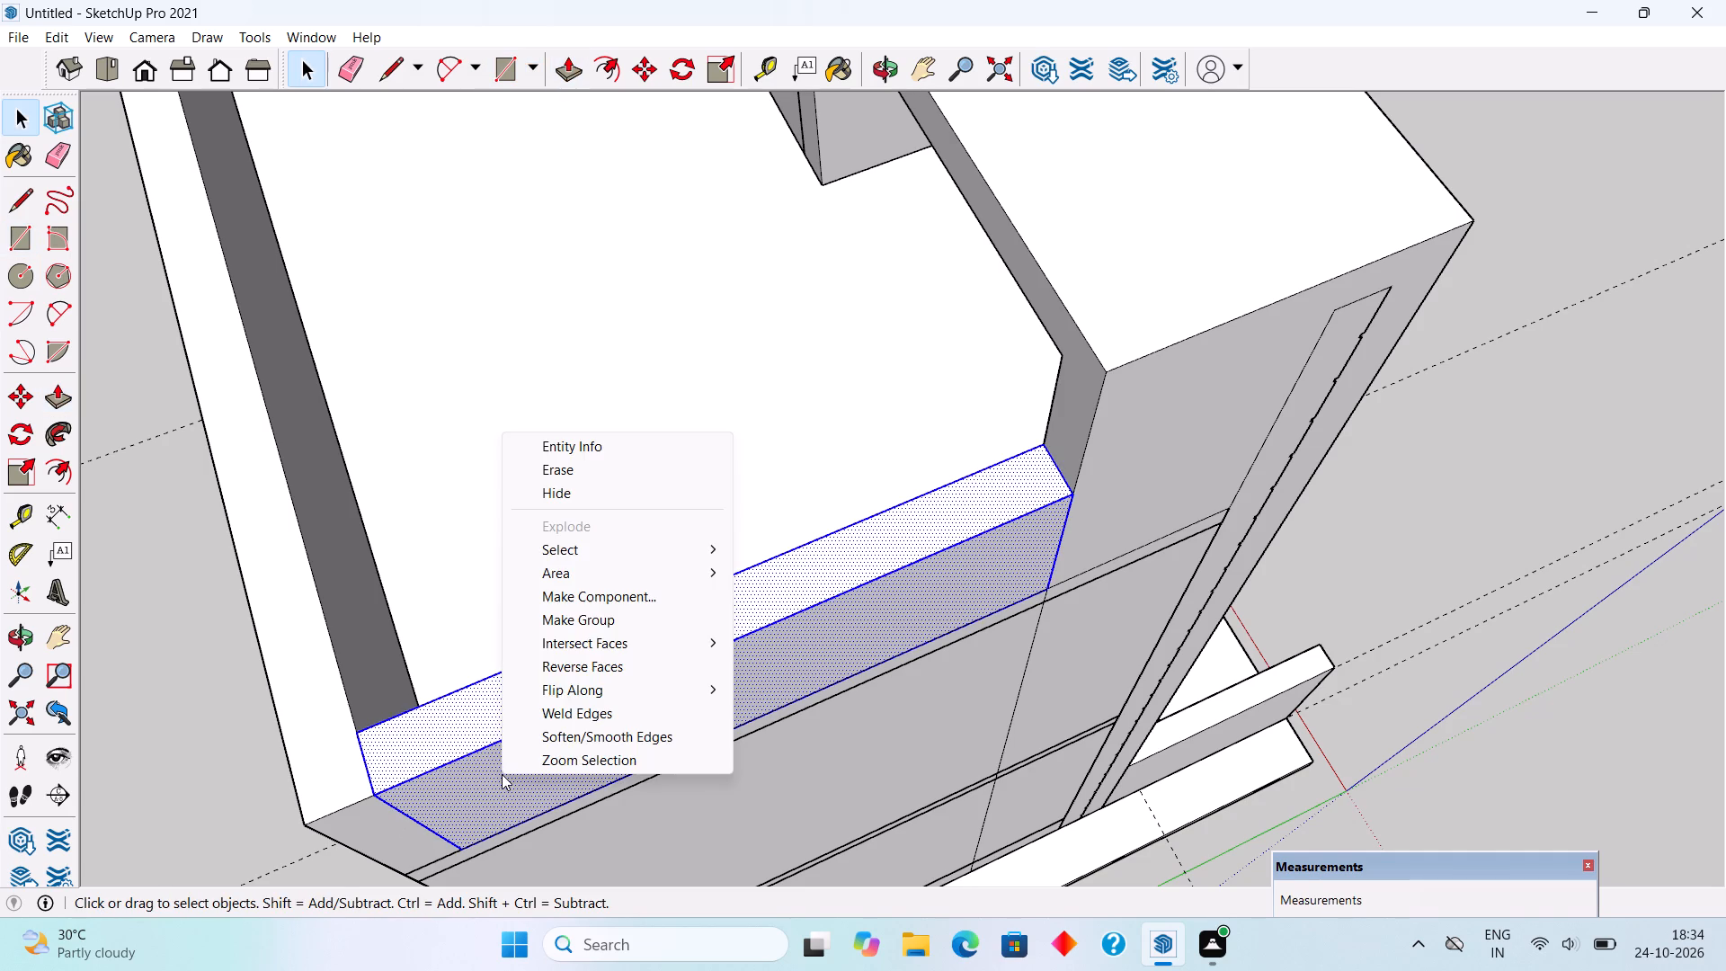
{"action": "left_click", "coordinate": [580, 624]}
{"action": "scroll", "coordinate": [580, 624], "scroll_direction": "down", "scroll_amount": 10}
{"action": "left_click", "coordinate": [1036, 539]}
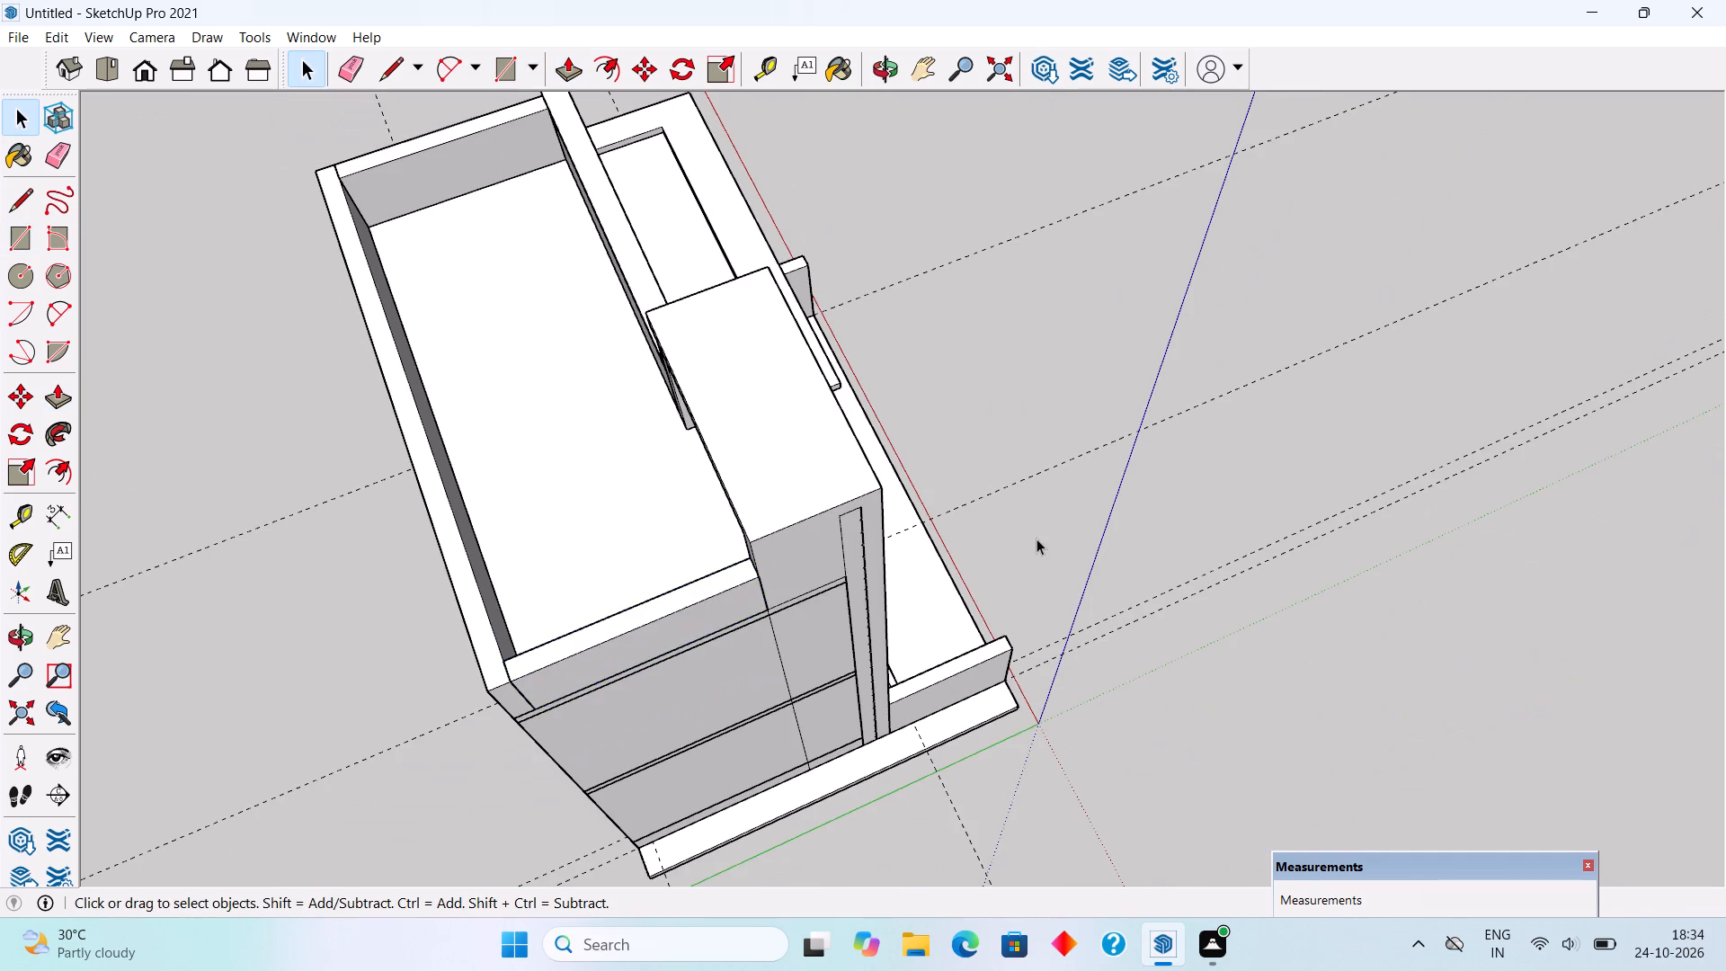
Delete all construction guides from the model.
{"action": "middle_click_drag", "start_coordinate": [1038, 605], "coordinate": [528, 379]}
{"action": "middle_click_drag", "start_coordinate": [773, 470], "coordinate": [337, 365]}
{"action": "scroll", "coordinate": [337, 365], "scroll_direction": "down", "scroll_amount": 5}
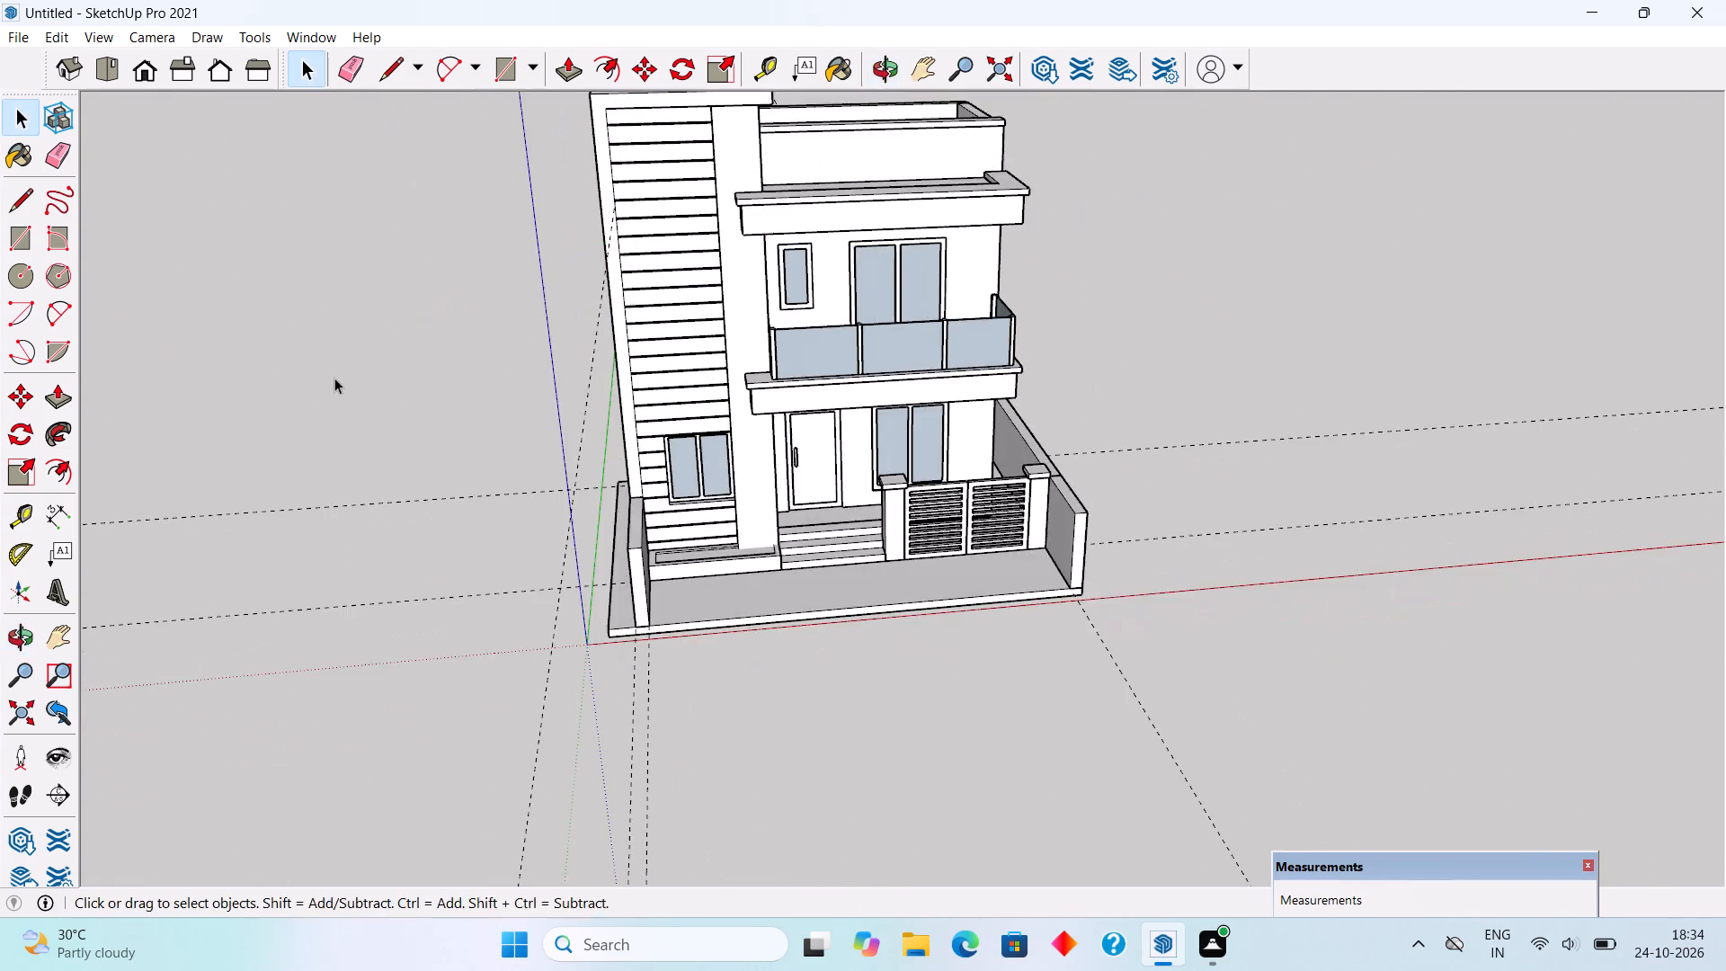
{"action": "scroll", "coordinate": [334, 378], "scroll_direction": "down", "scroll_amount": 2}
{"action": "middle_click_drag", "start_coordinate": [618, 529], "coordinate": [601, 400]}
{"action": "scroll", "coordinate": [599, 152], "scroll_direction": "up", "scroll_amount": 3}
{"action": "scroll", "coordinate": [379, 271], "scroll_direction": "up", "scroll_amount": 2}
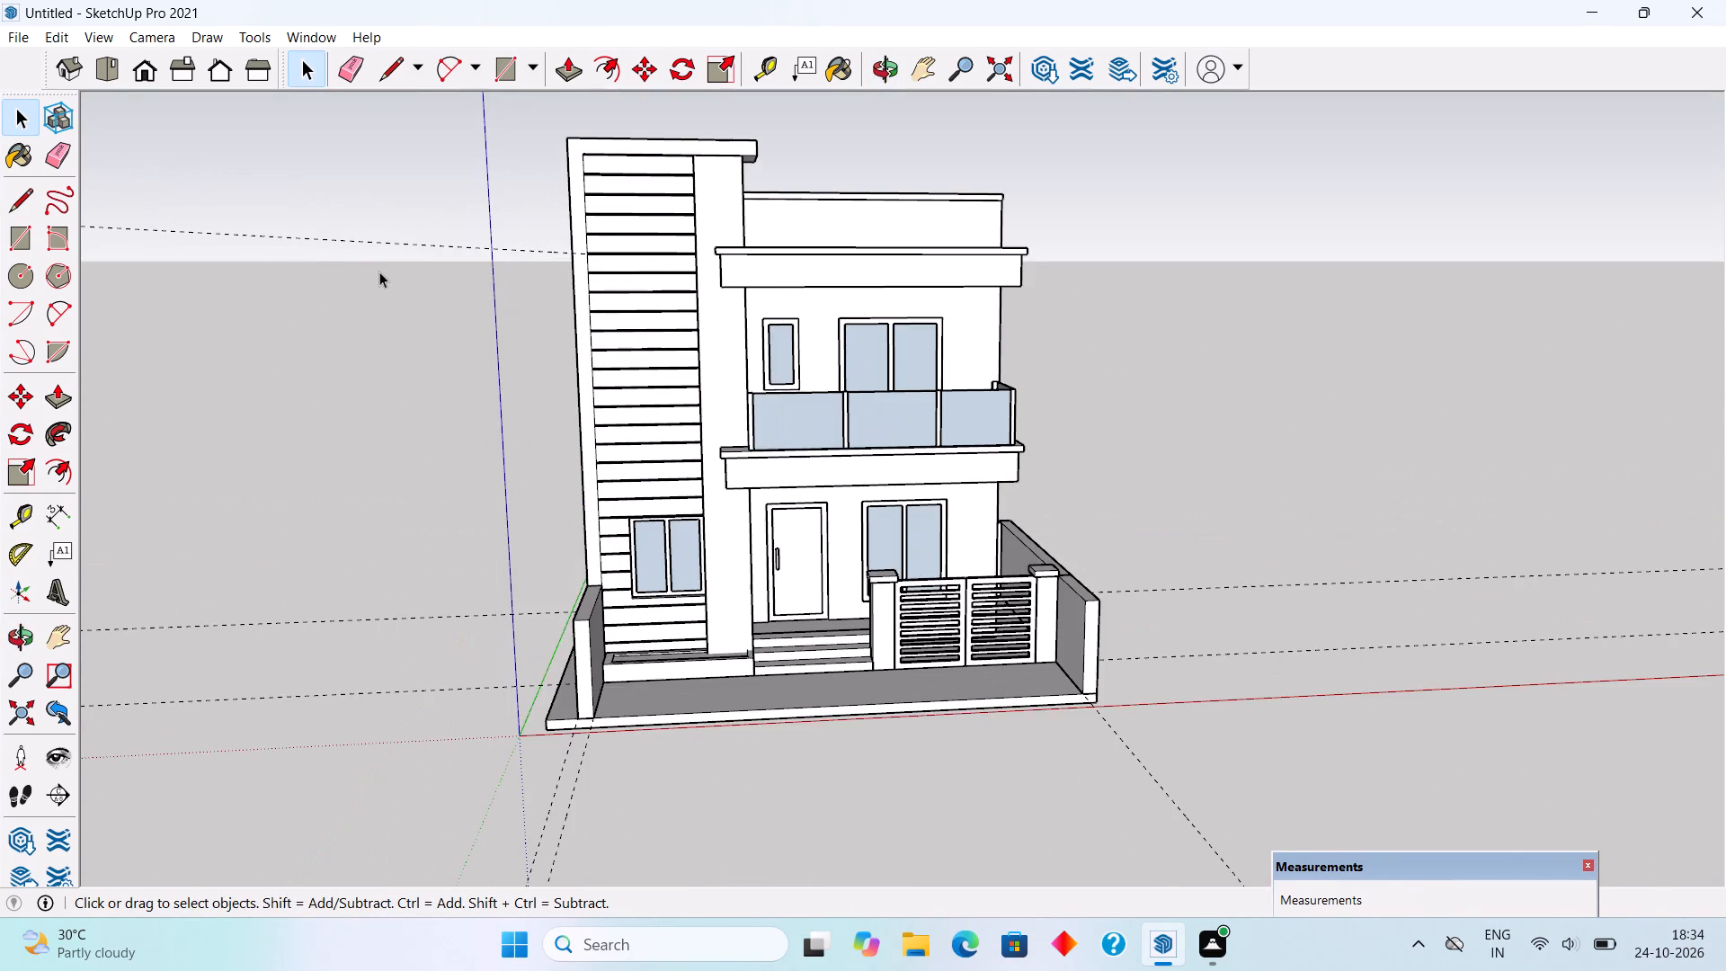
{"action": "scroll", "coordinate": [379, 272], "scroll_direction": "up", "scroll_amount": 1}
{"action": "middle_click_drag", "start_coordinate": [380, 263], "coordinate": [277, 276]}
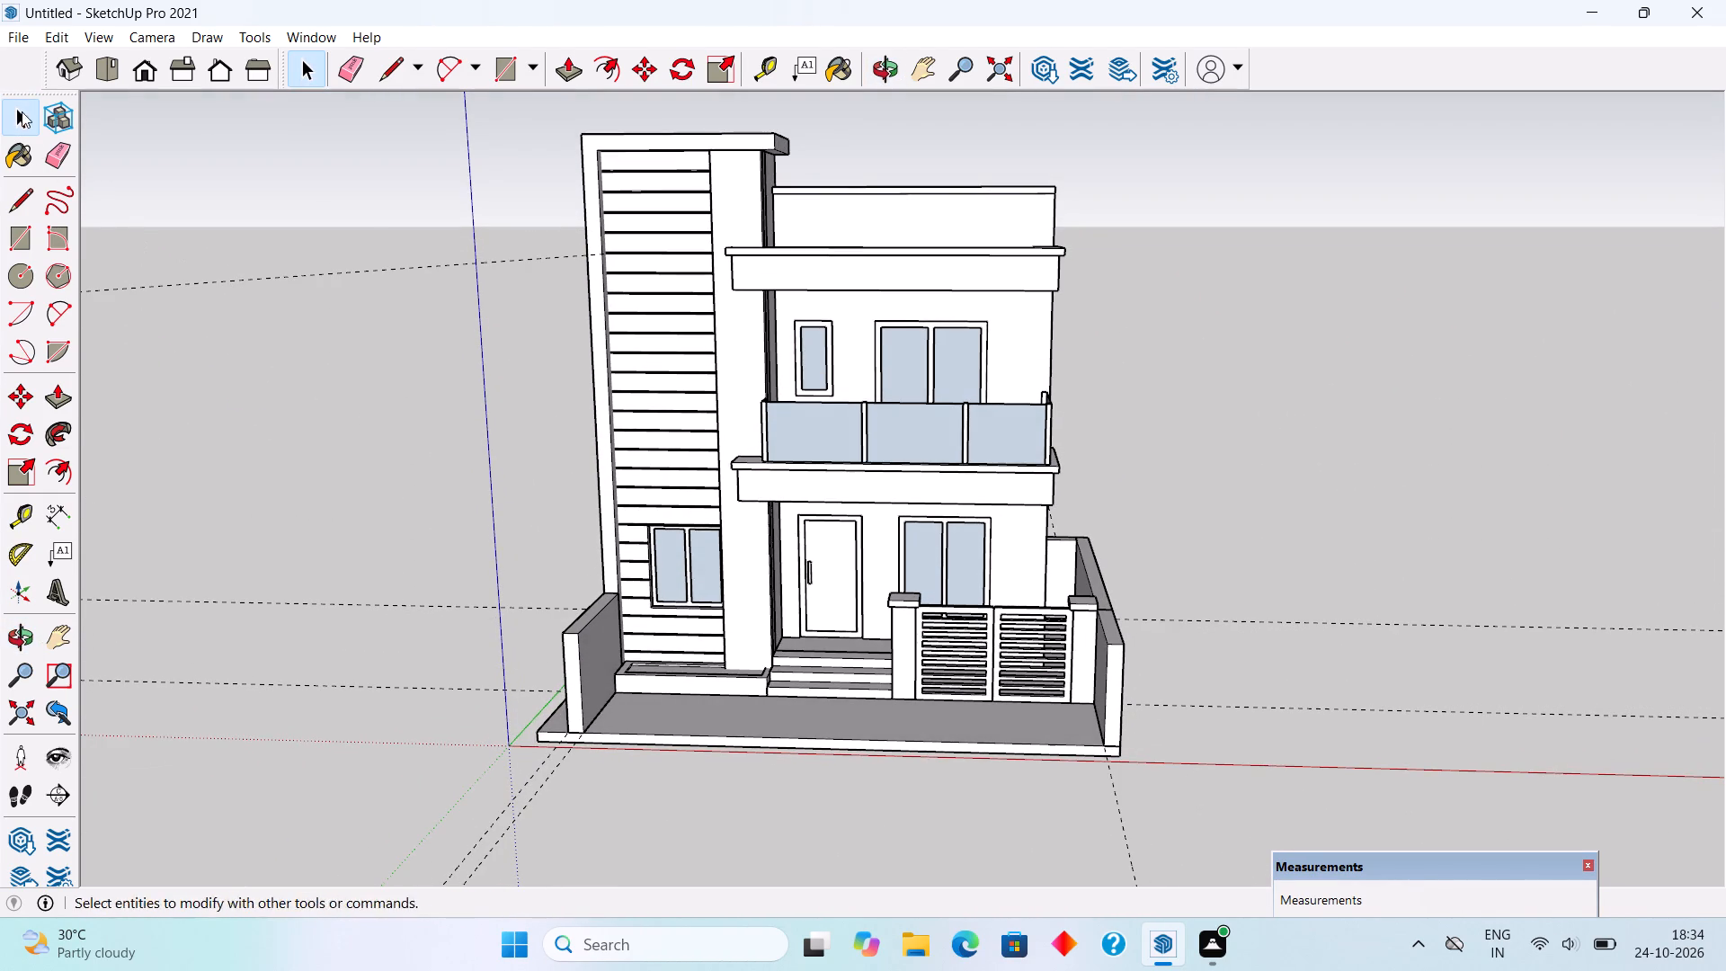
{"action": "left_click", "coordinate": [58, 30]}
{"action": "left_click", "coordinate": [167, 231]}
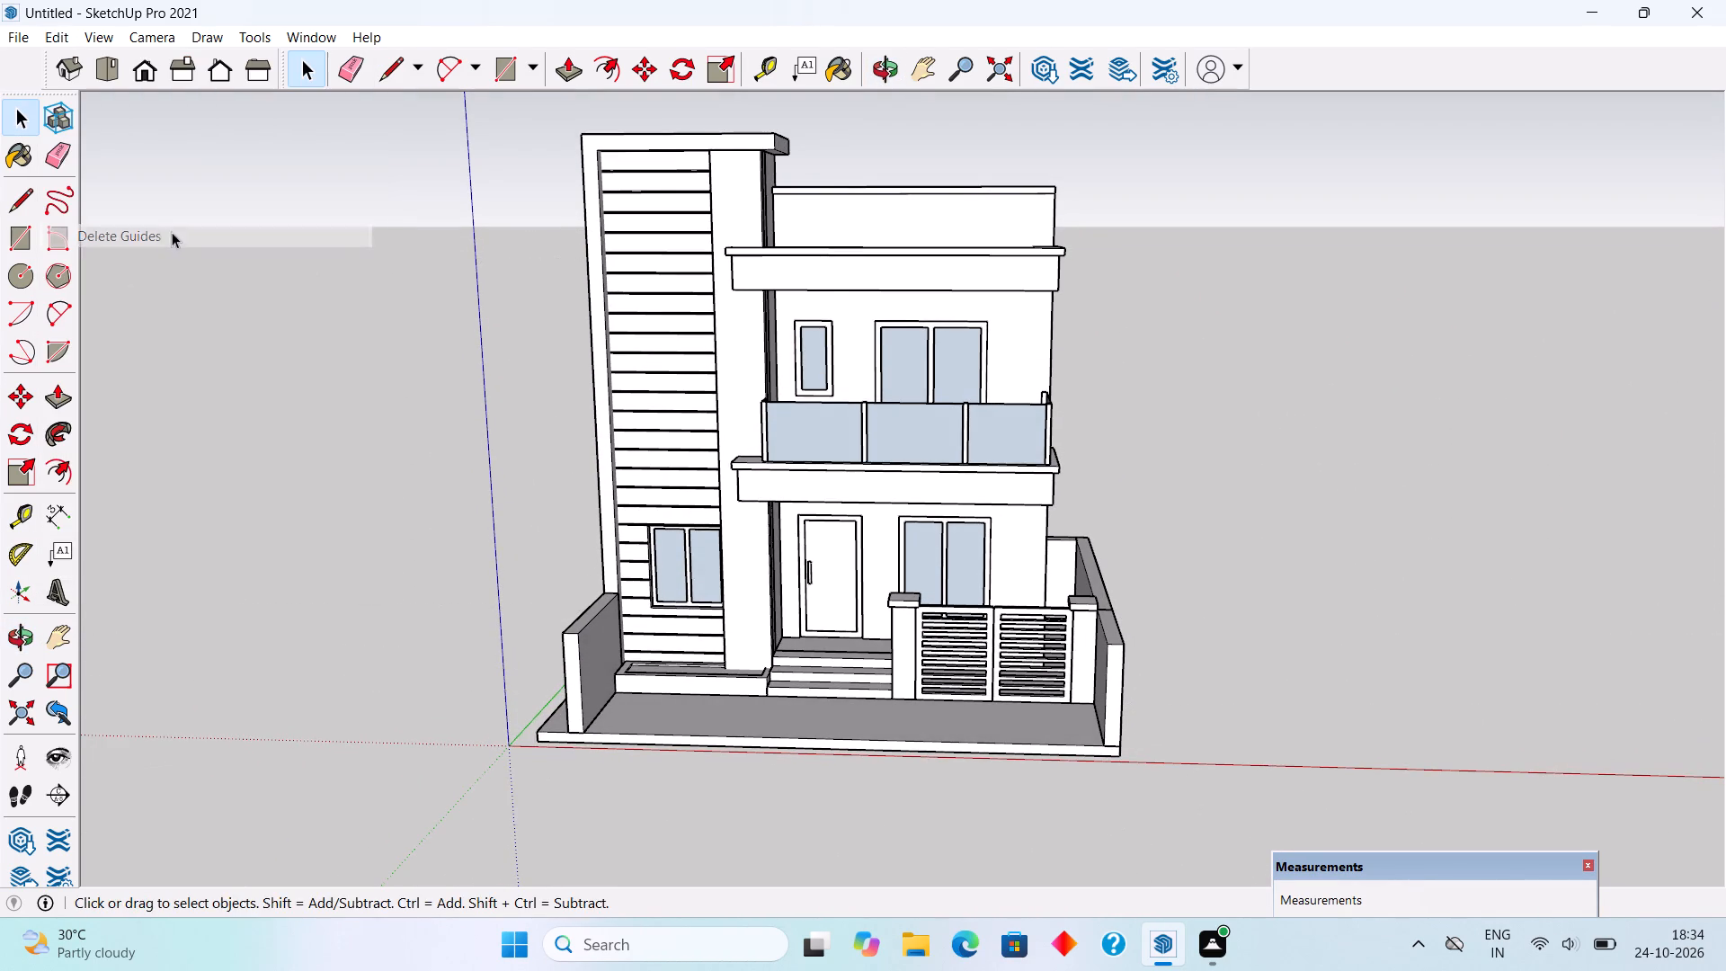
Paint the tower's plain vertical band and its slatted front panel with Color B08.
{"action": "middle_click_drag", "start_coordinate": [251, 307], "coordinate": [256, 292]}
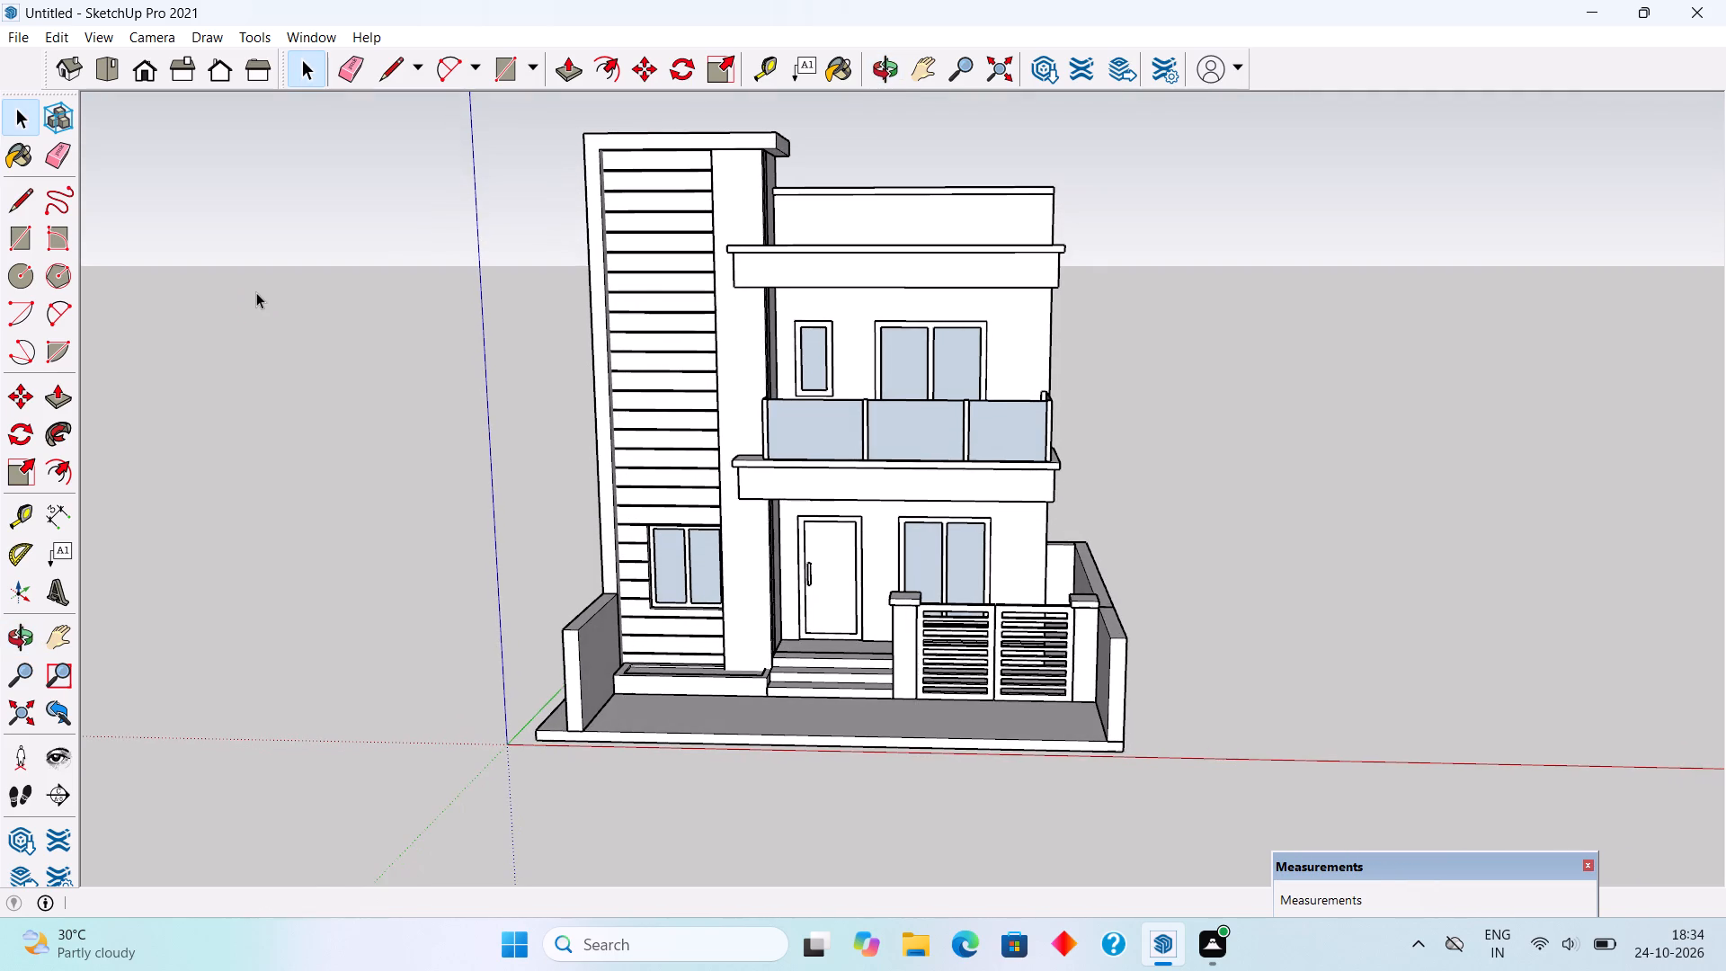
{"action": "scroll", "coordinate": [256, 292], "scroll_direction": "down", "scroll_amount": 1}
{"action": "scroll", "coordinate": [433, 145], "scroll_direction": "up", "scroll_amount": 1}
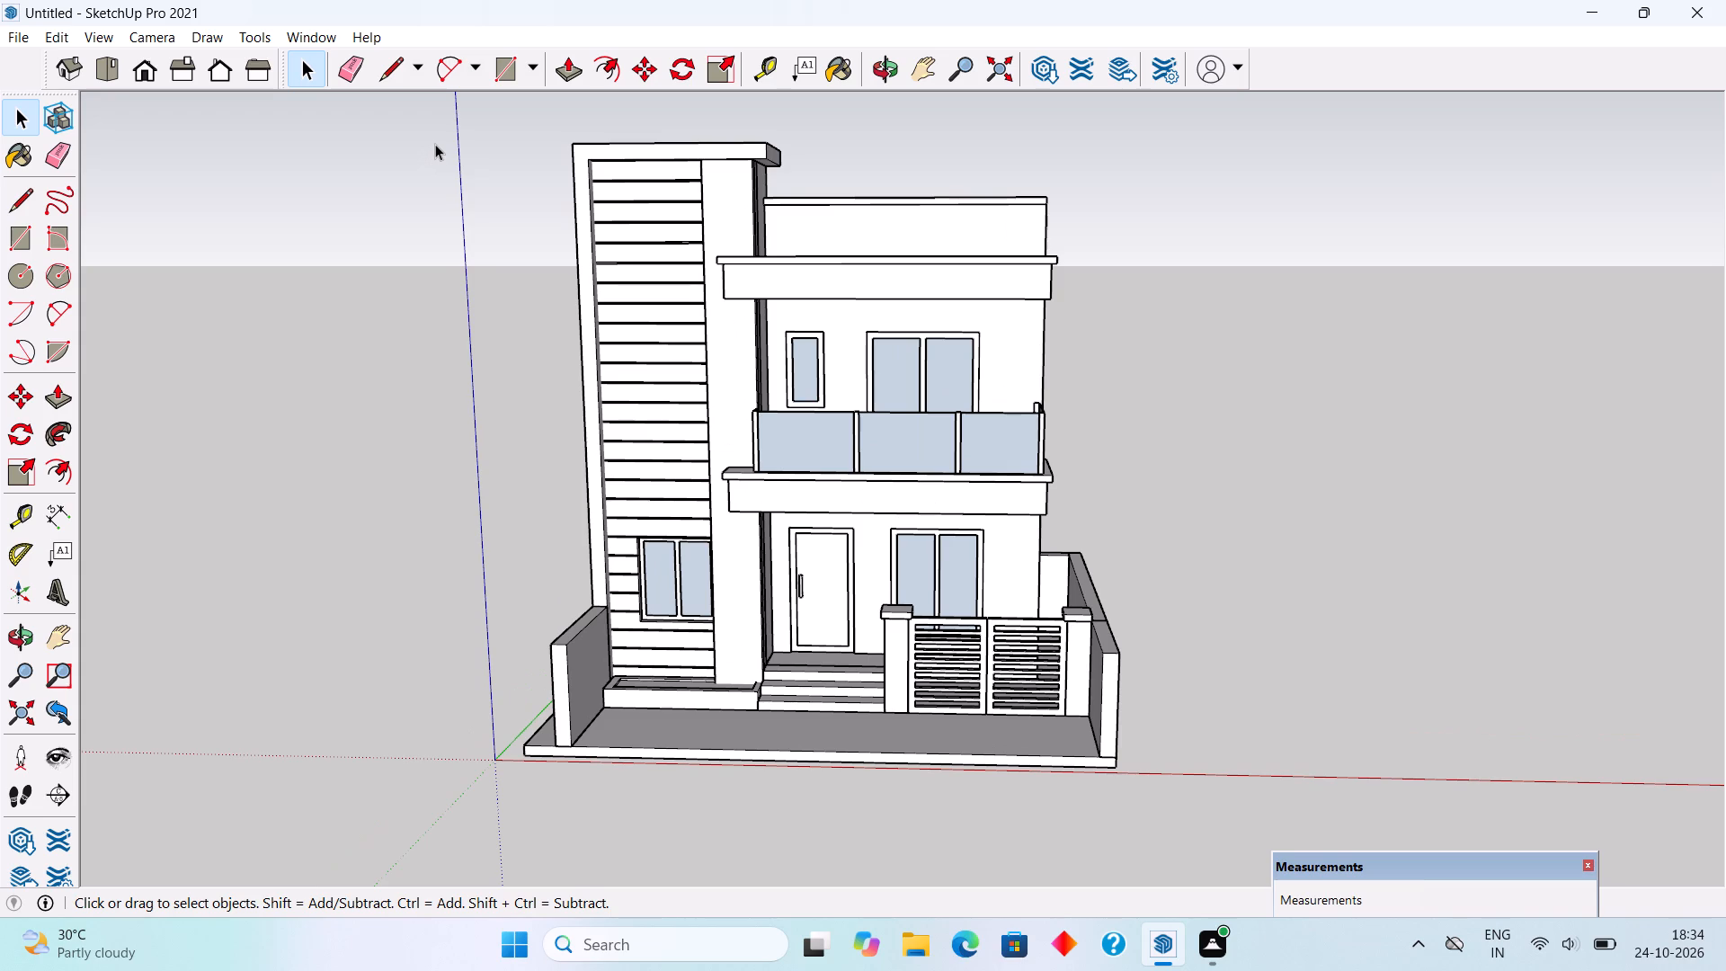
{"action": "key", "text": "b"}
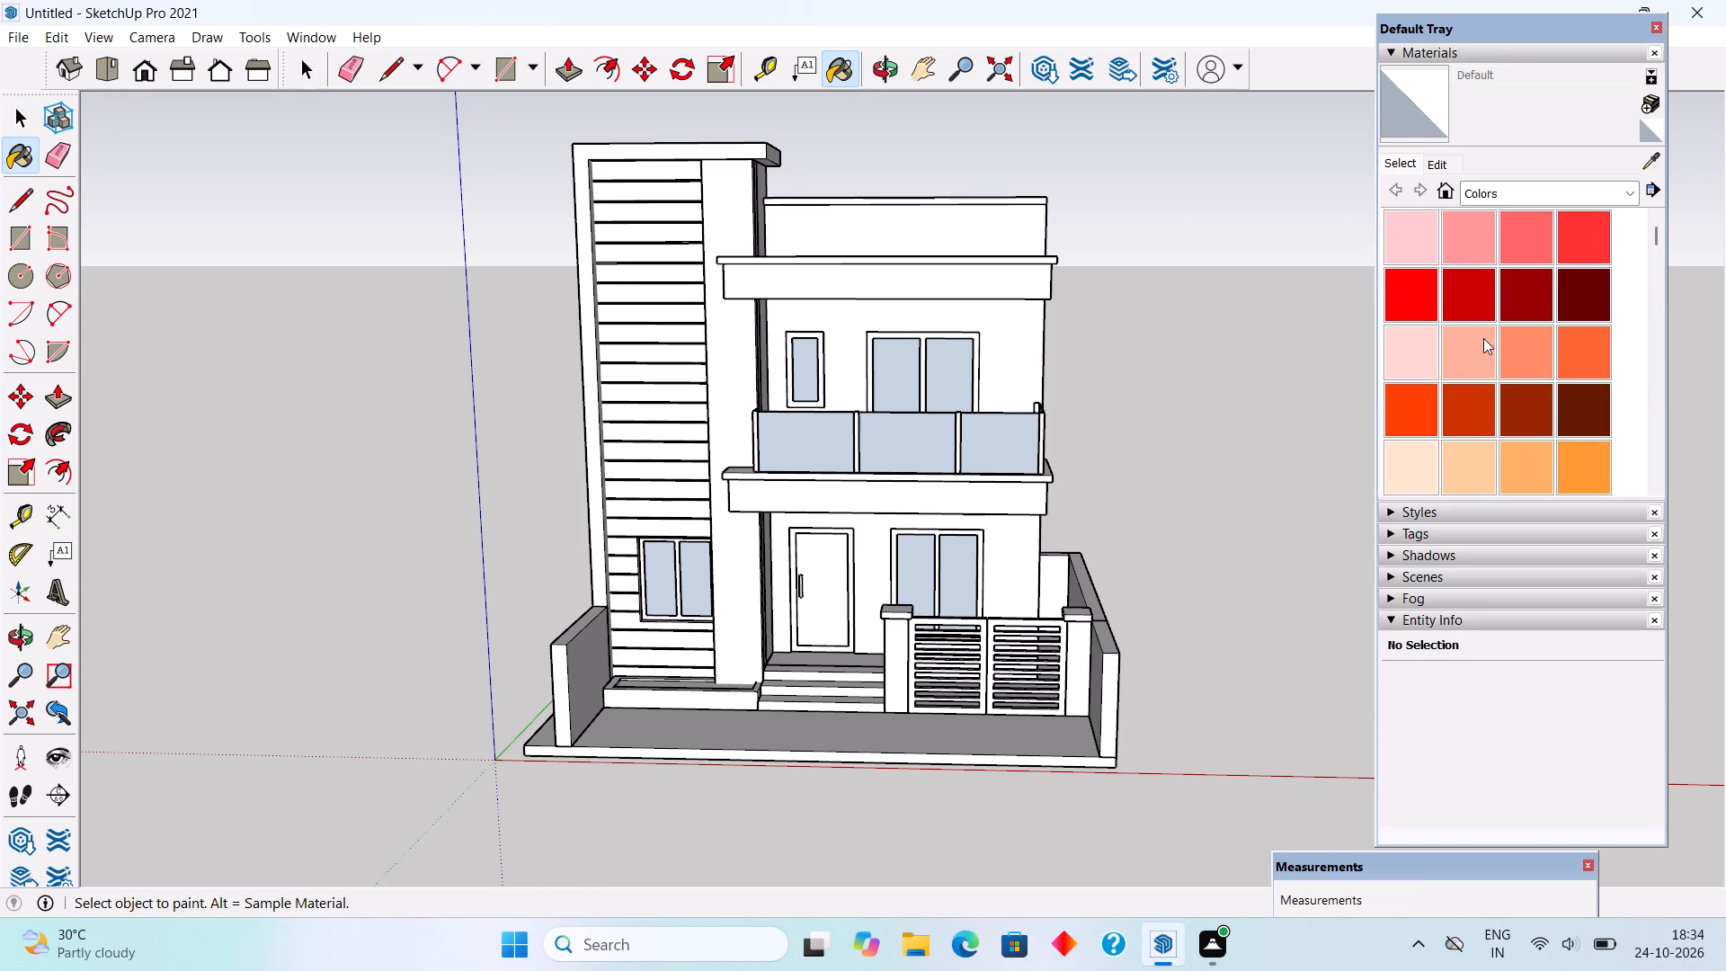
{"action": "scroll", "coordinate": [1566, 409], "scroll_direction": "up", "scroll_amount": 1}
{"action": "left_click", "coordinate": [1566, 409]}
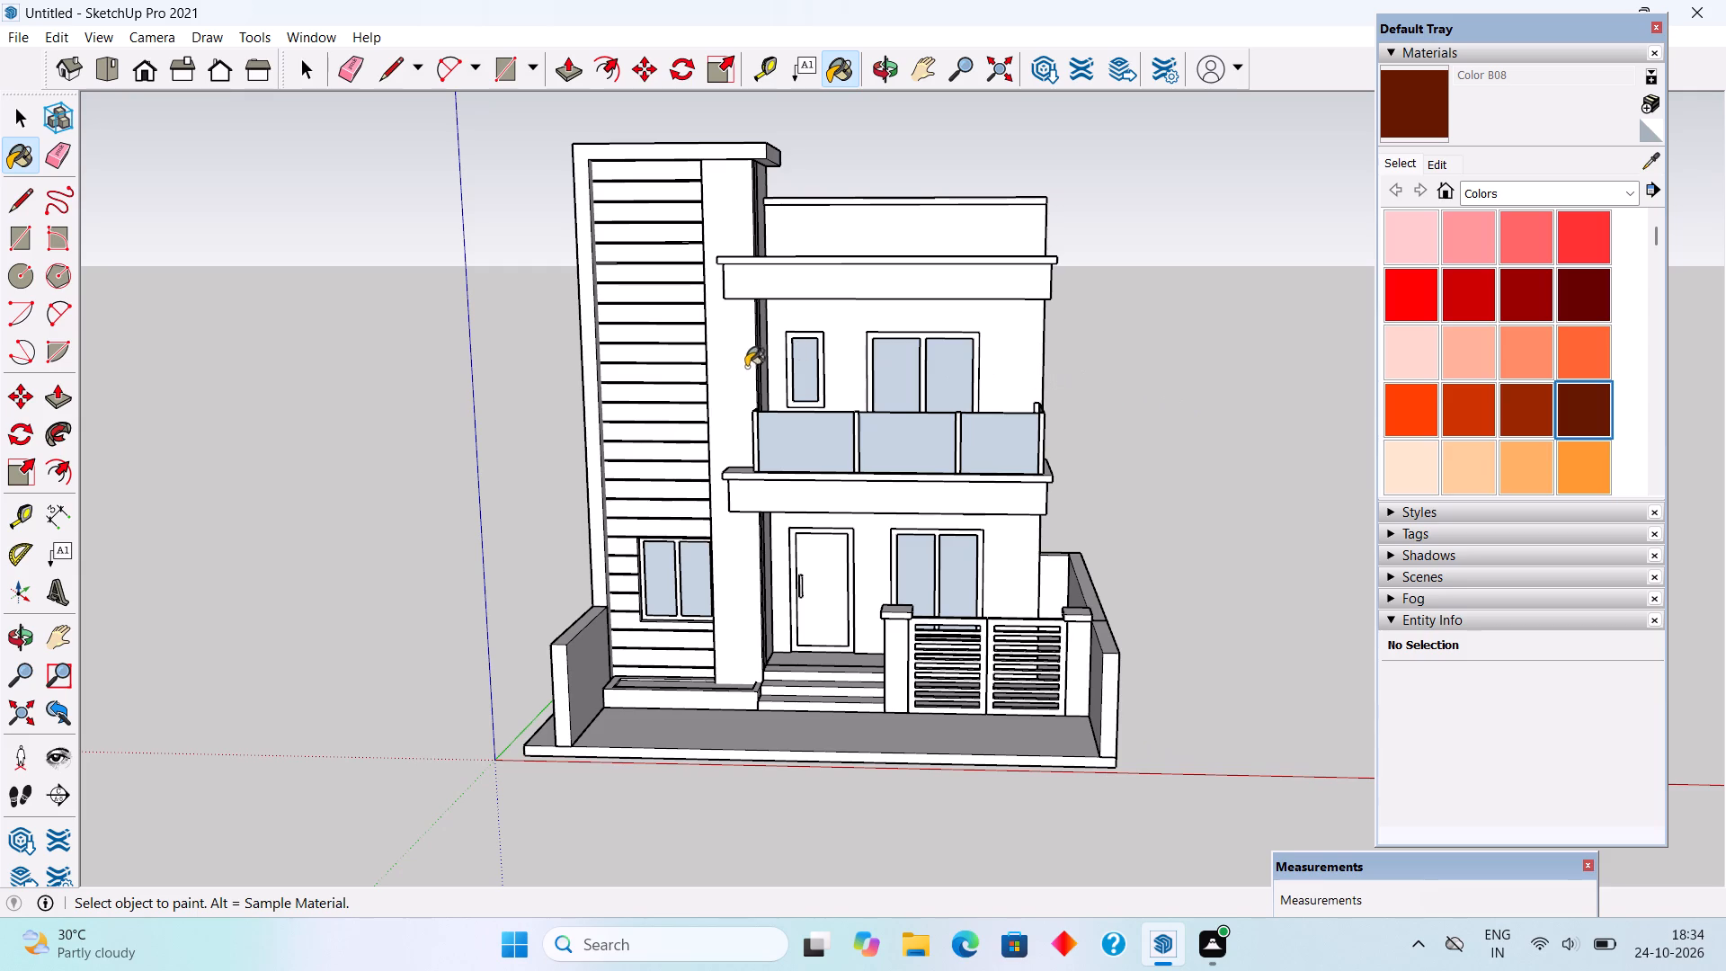
{"action": "left_click", "coordinate": [734, 370]}
{"action": "scroll", "coordinate": [670, 370], "scroll_direction": "up", "scroll_amount": 1}
{"action": "left_click", "coordinate": [669, 370]}
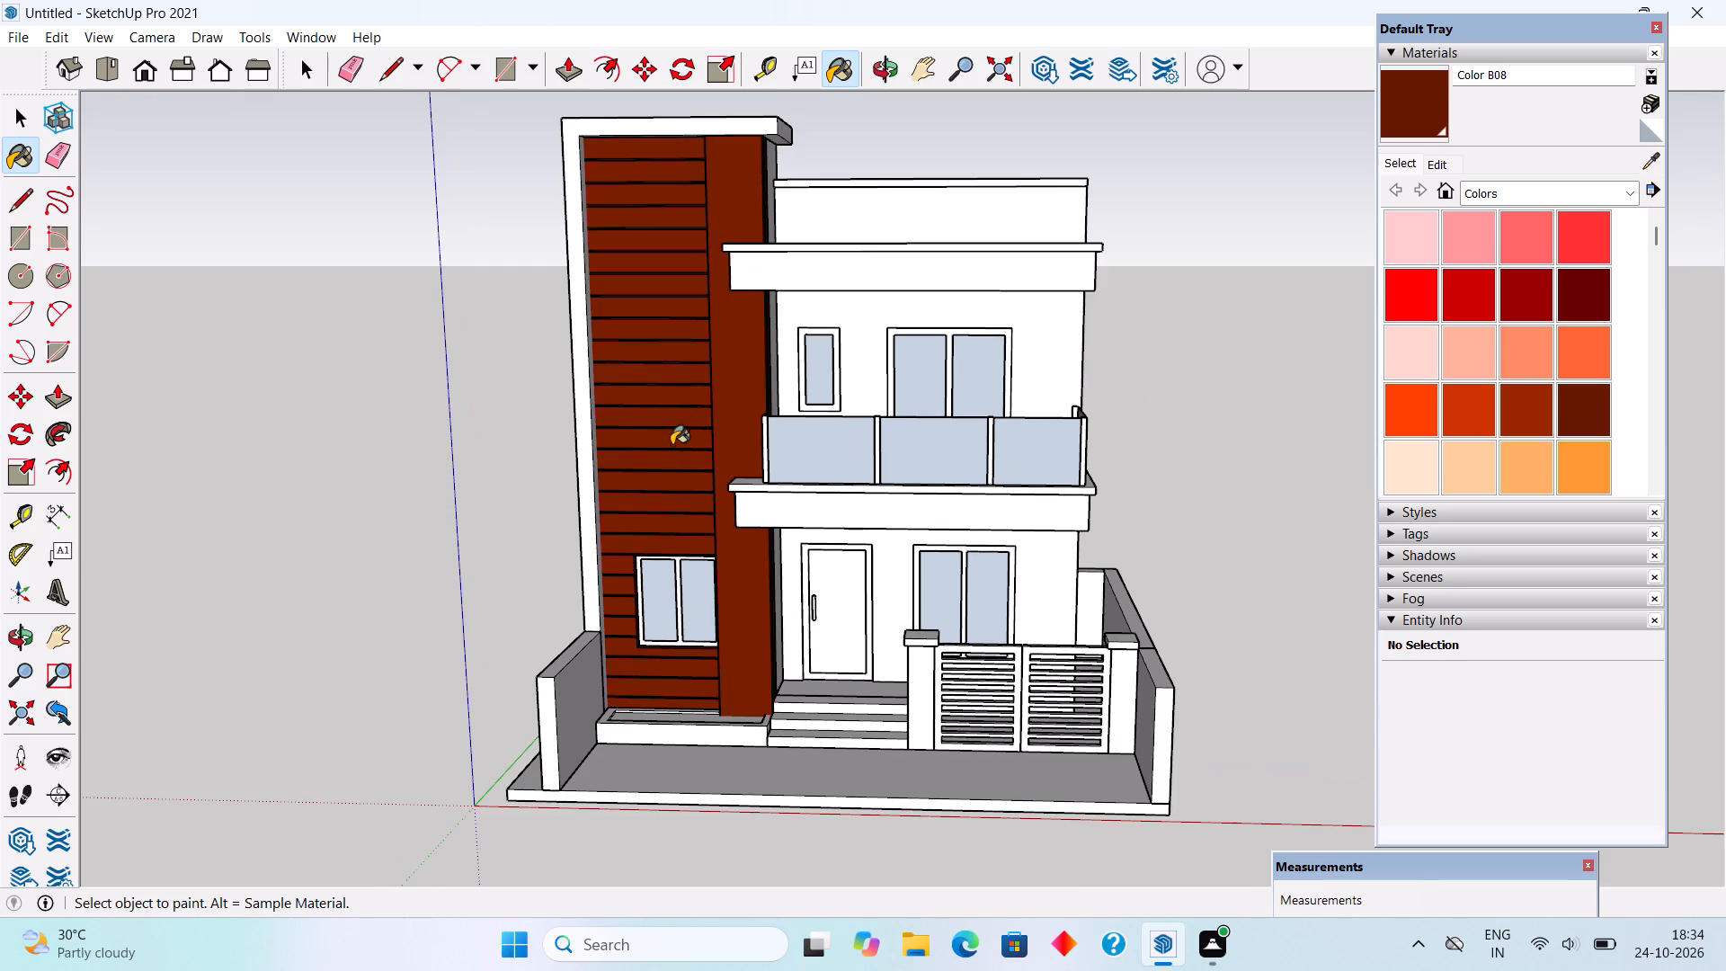
Edit the Color B08 material to a darker shade of brown.
{"action": "left_click", "coordinate": [1429, 166]}
{"action": "left_click_drag", "start_coordinate": [1488, 282], "coordinate": [1493, 294]}
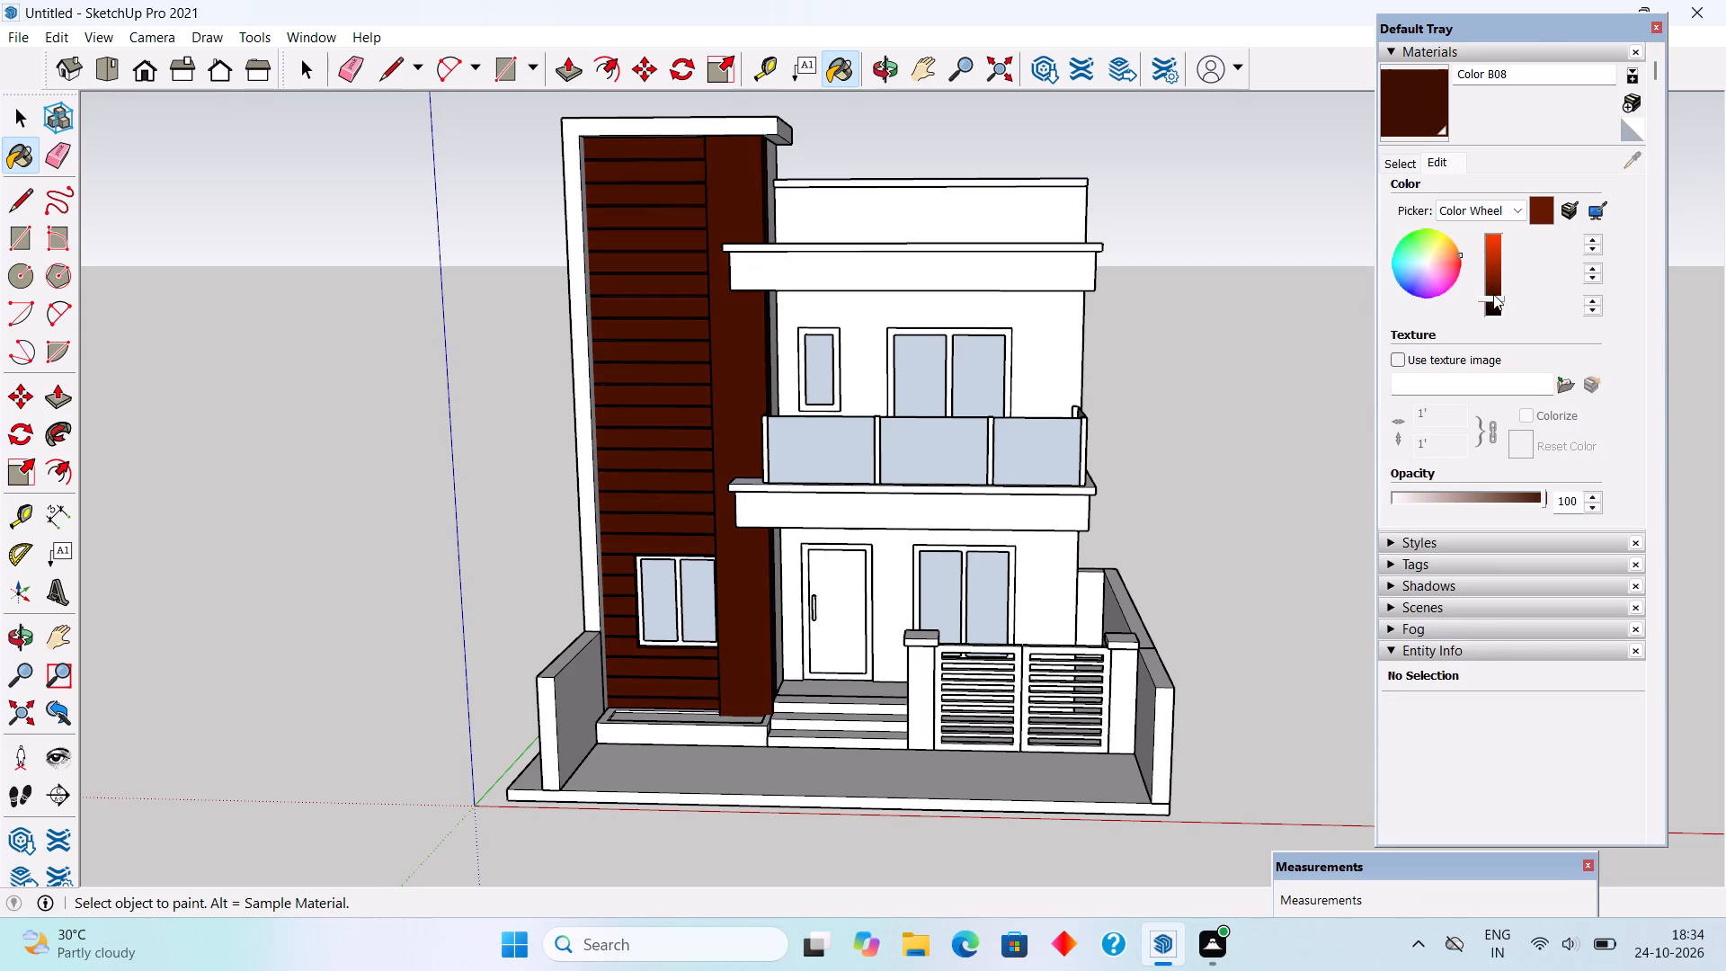
{"action": "left_click_drag", "start_coordinate": [1493, 294], "coordinate": [1493, 296]}
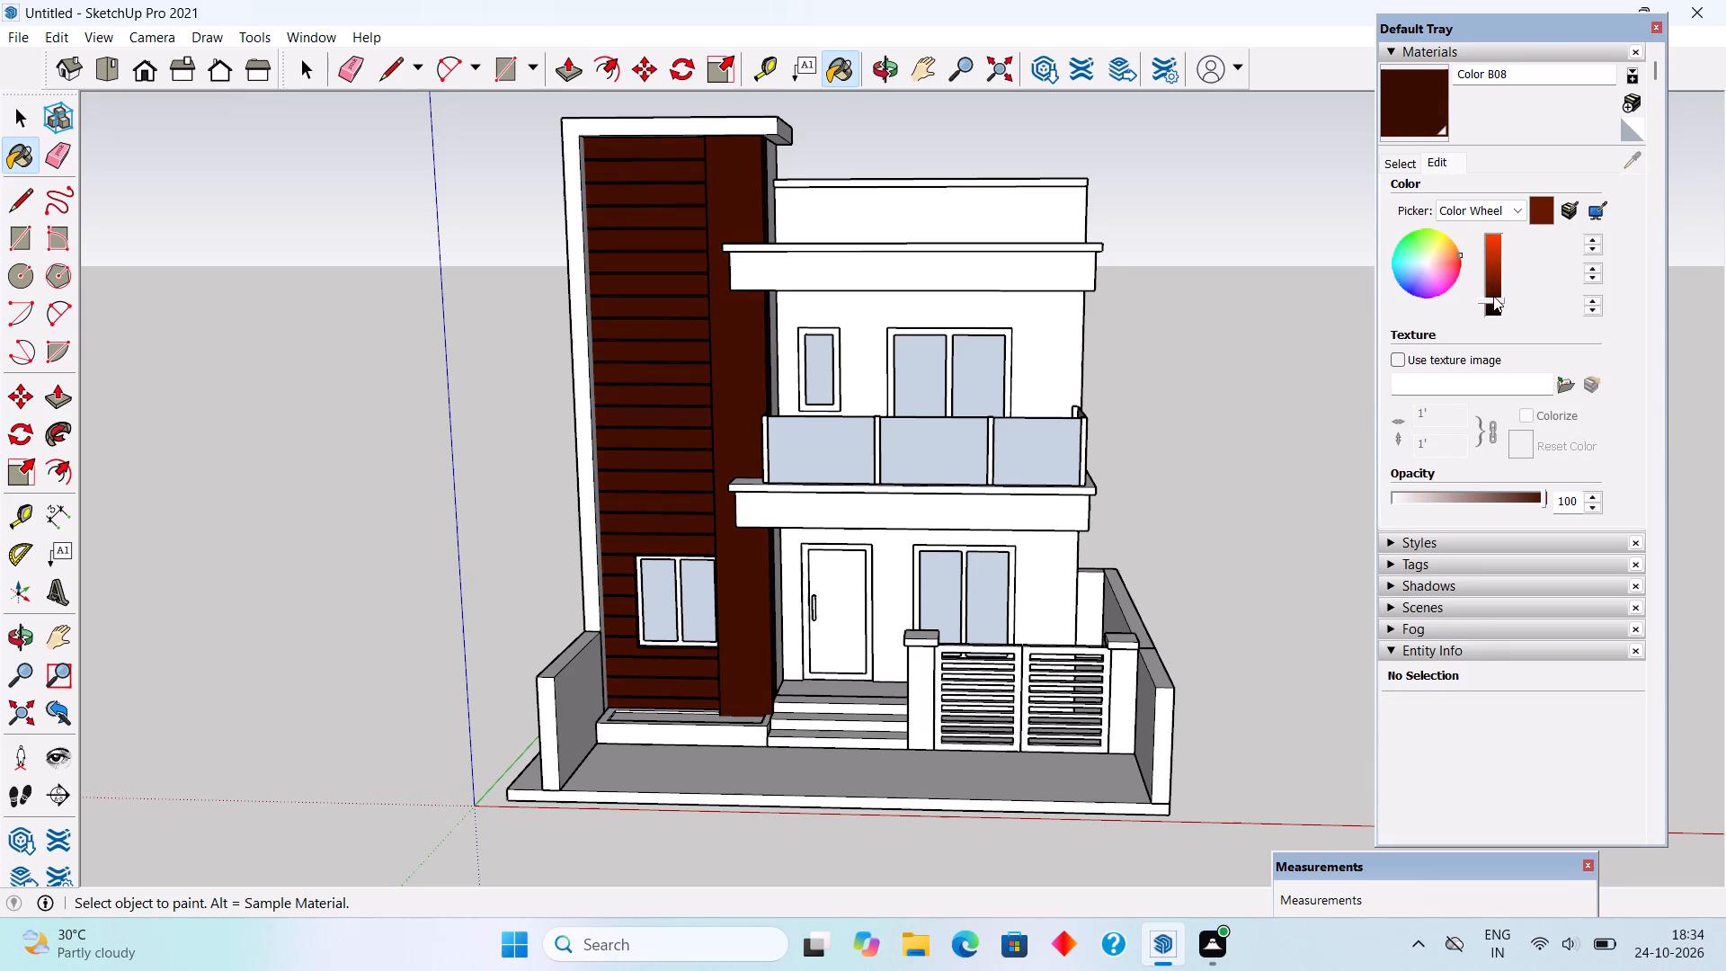
{"action": "left_click", "coordinate": [1493, 296]}
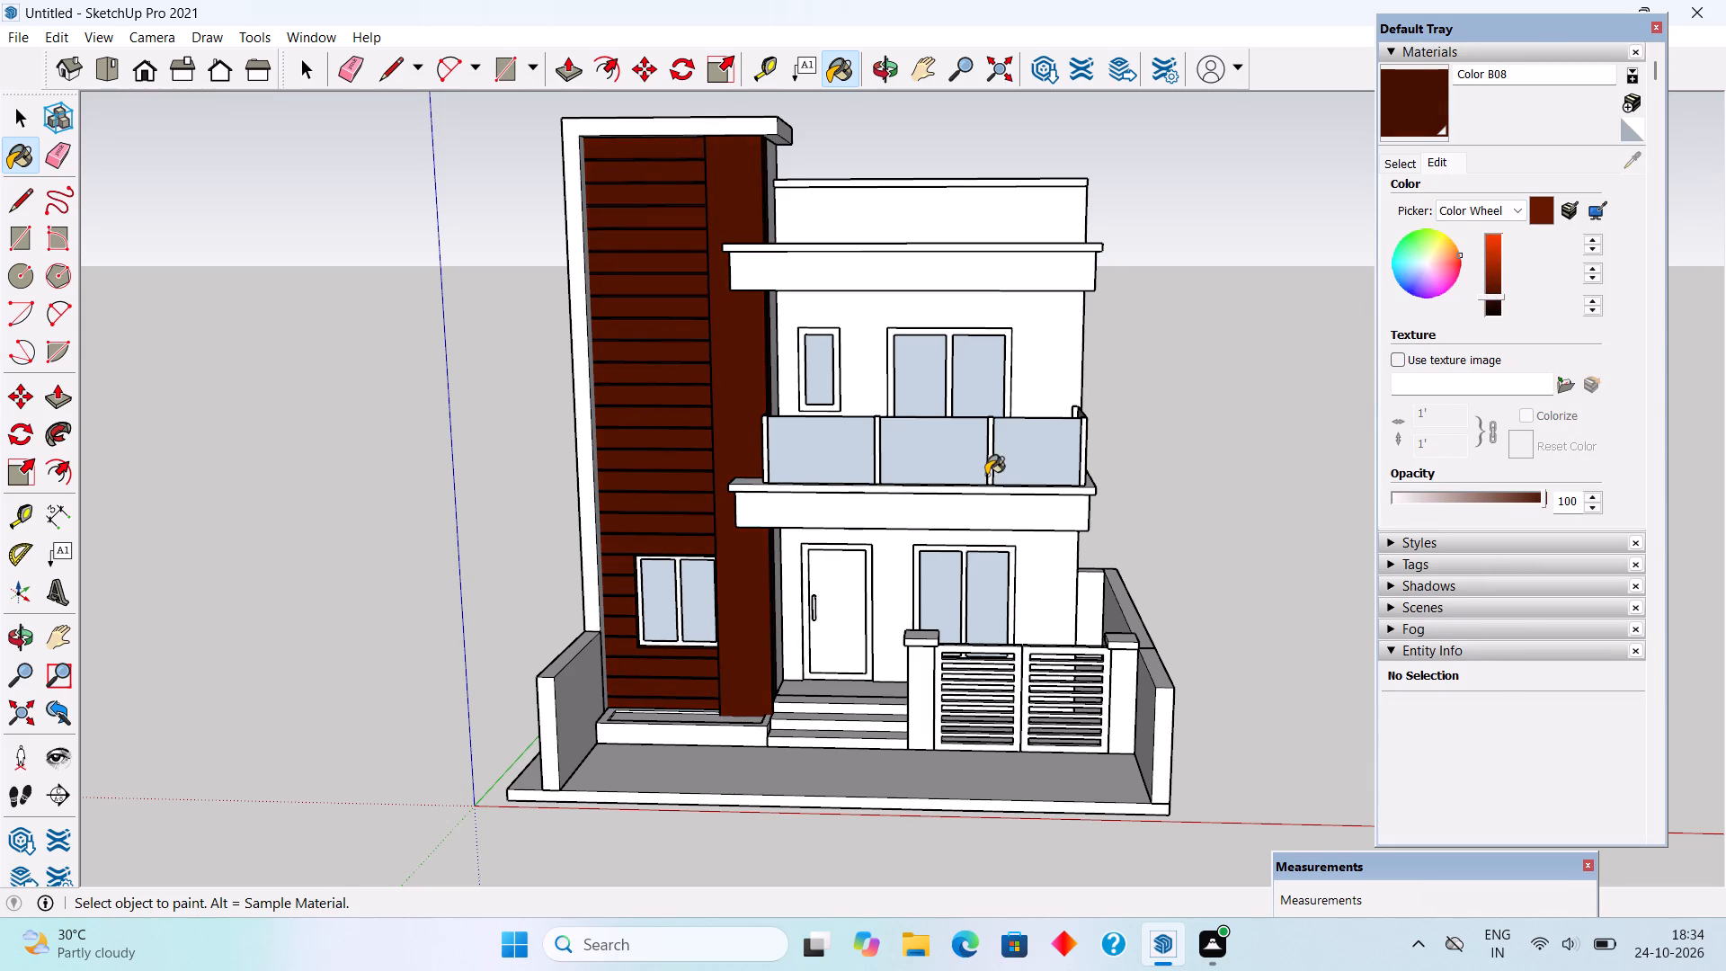
{"action": "middle_click_drag", "start_coordinate": [986, 475], "coordinate": [1146, 475]}
{"action": "key", "text": "space"}
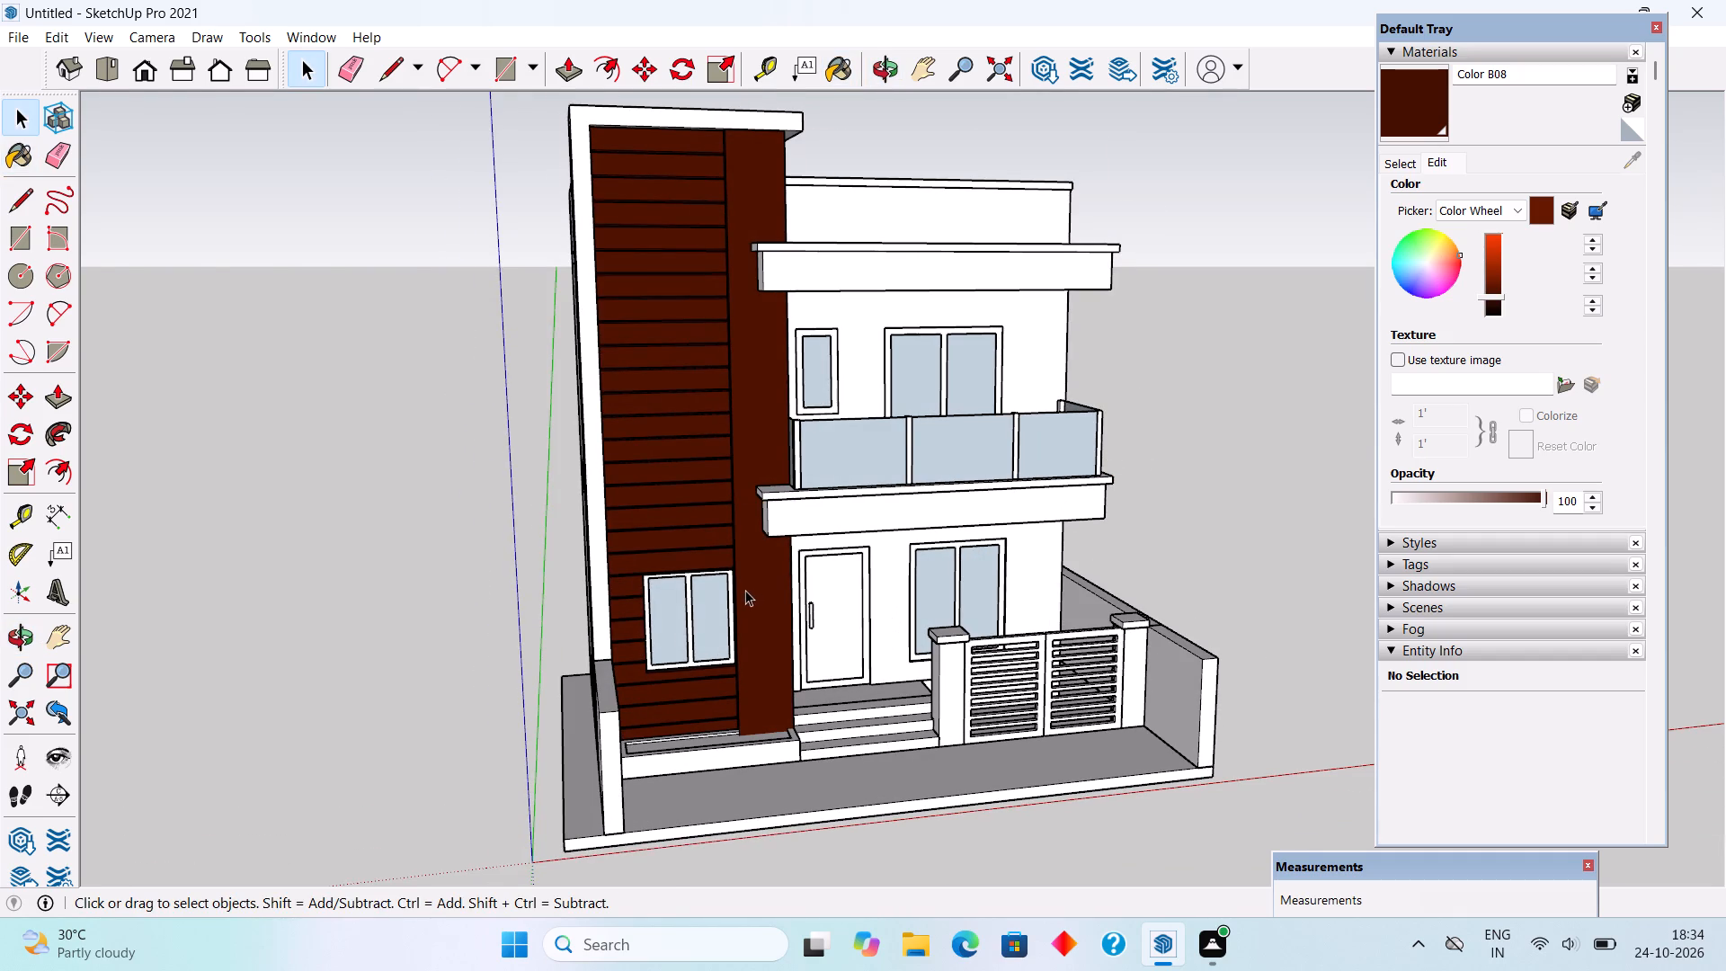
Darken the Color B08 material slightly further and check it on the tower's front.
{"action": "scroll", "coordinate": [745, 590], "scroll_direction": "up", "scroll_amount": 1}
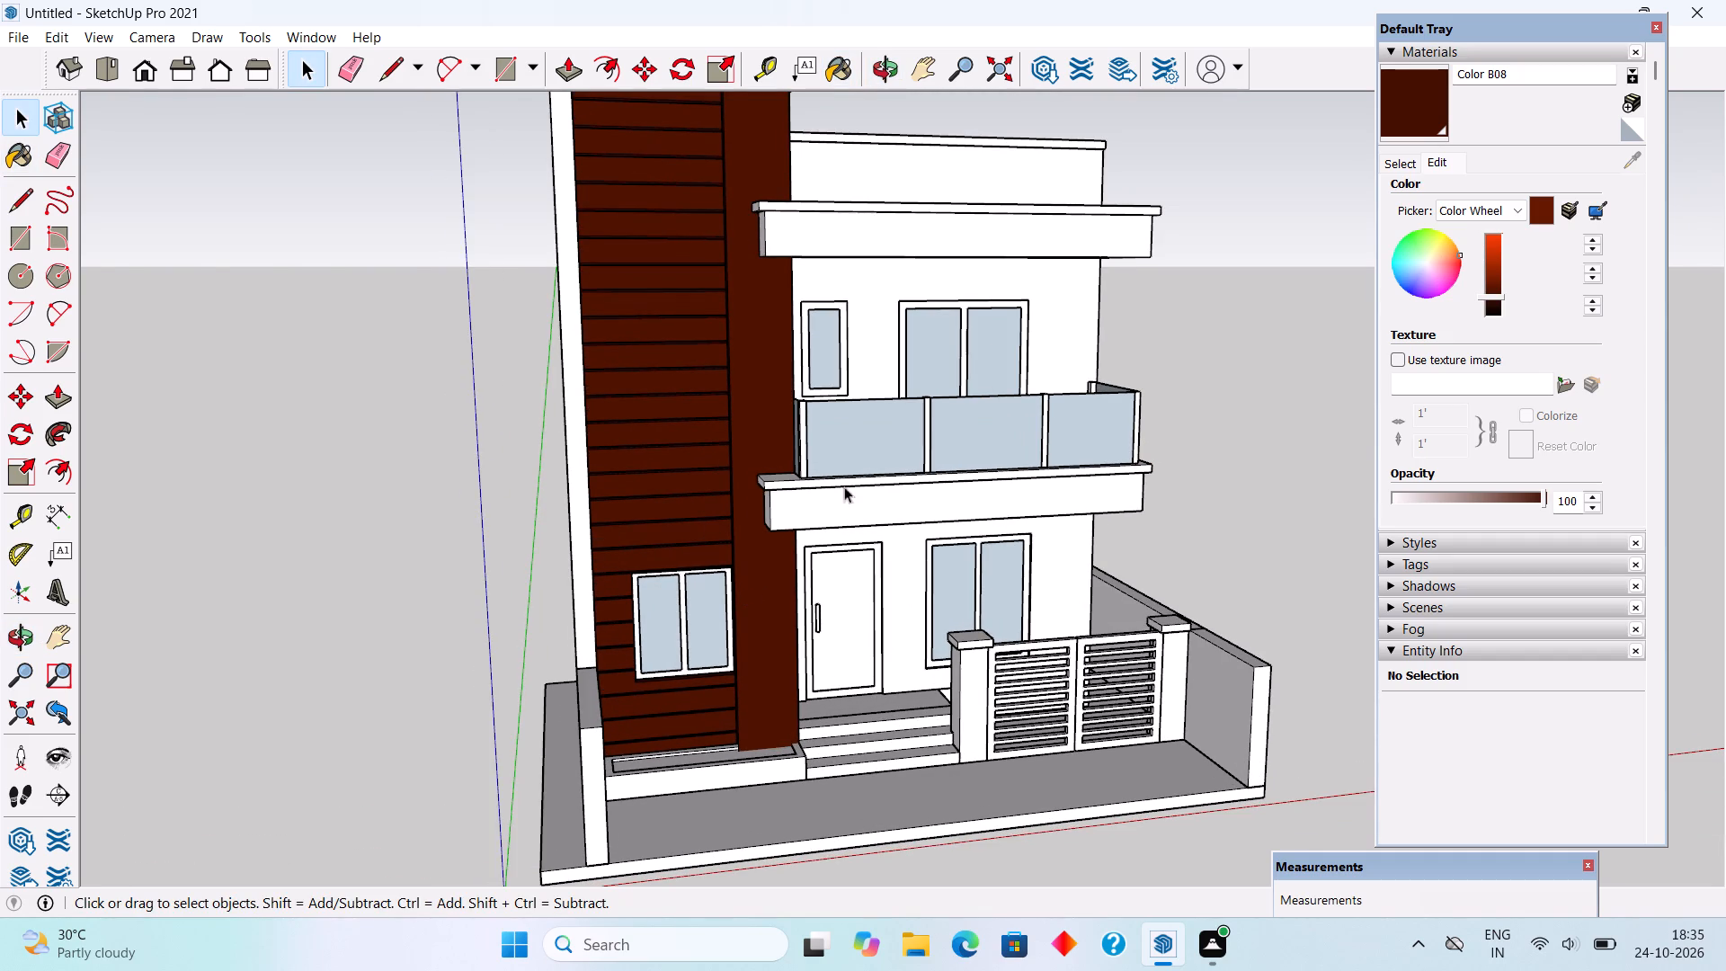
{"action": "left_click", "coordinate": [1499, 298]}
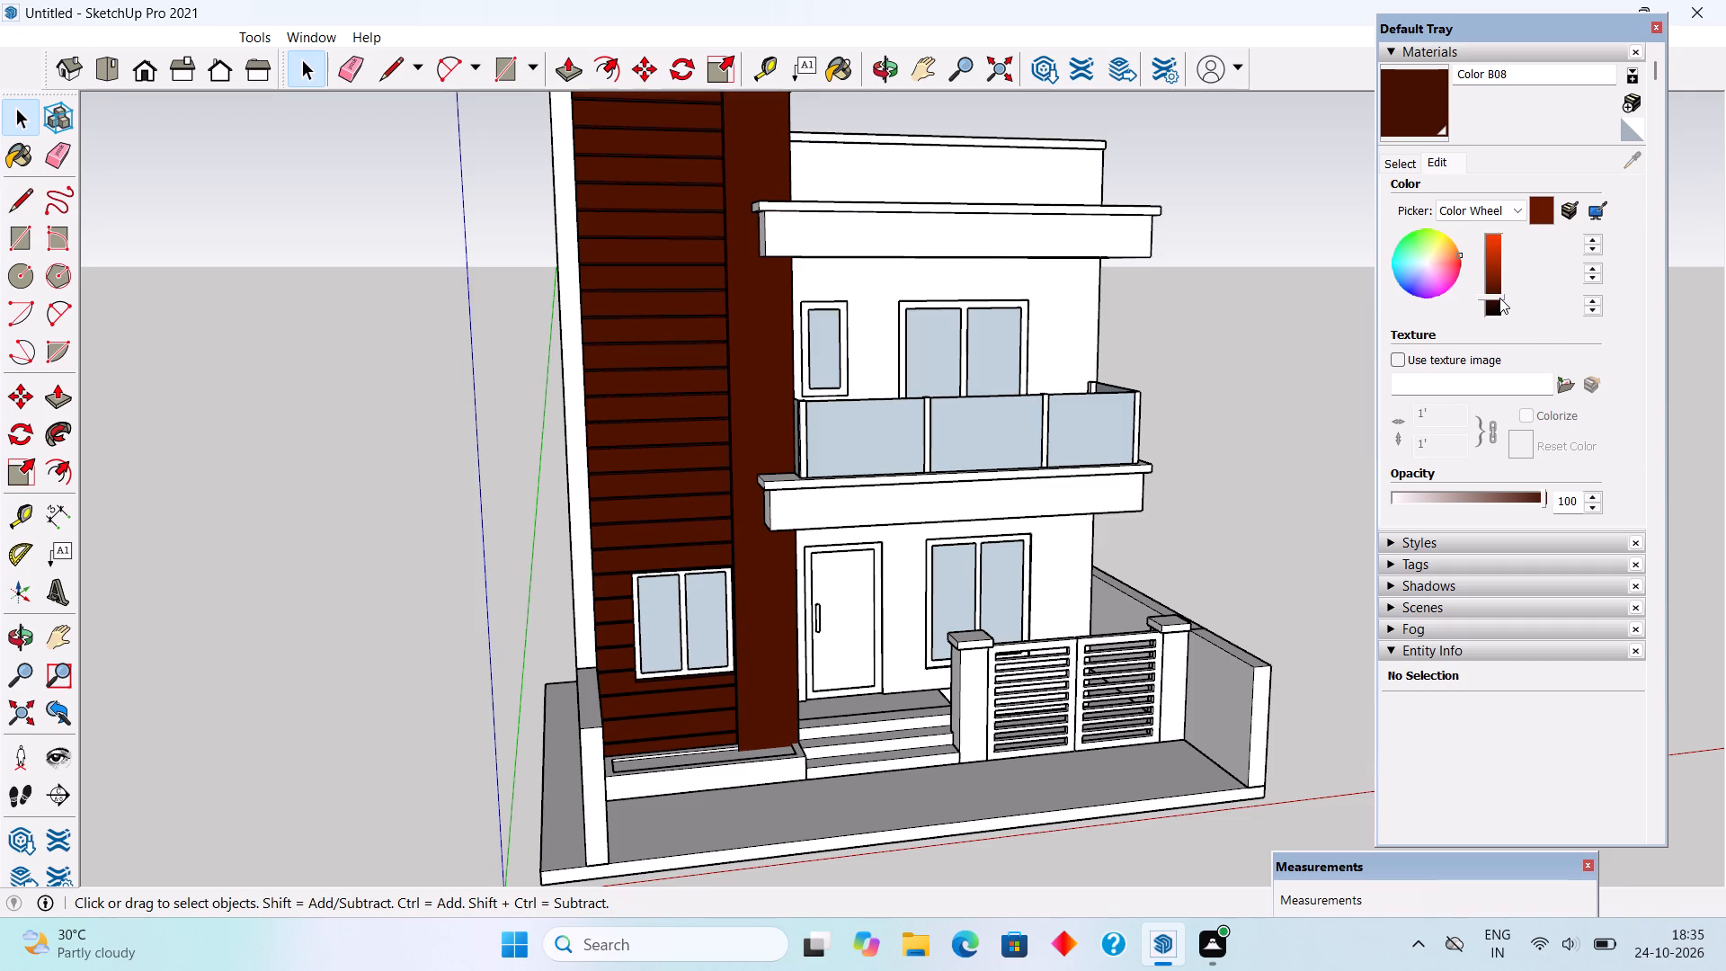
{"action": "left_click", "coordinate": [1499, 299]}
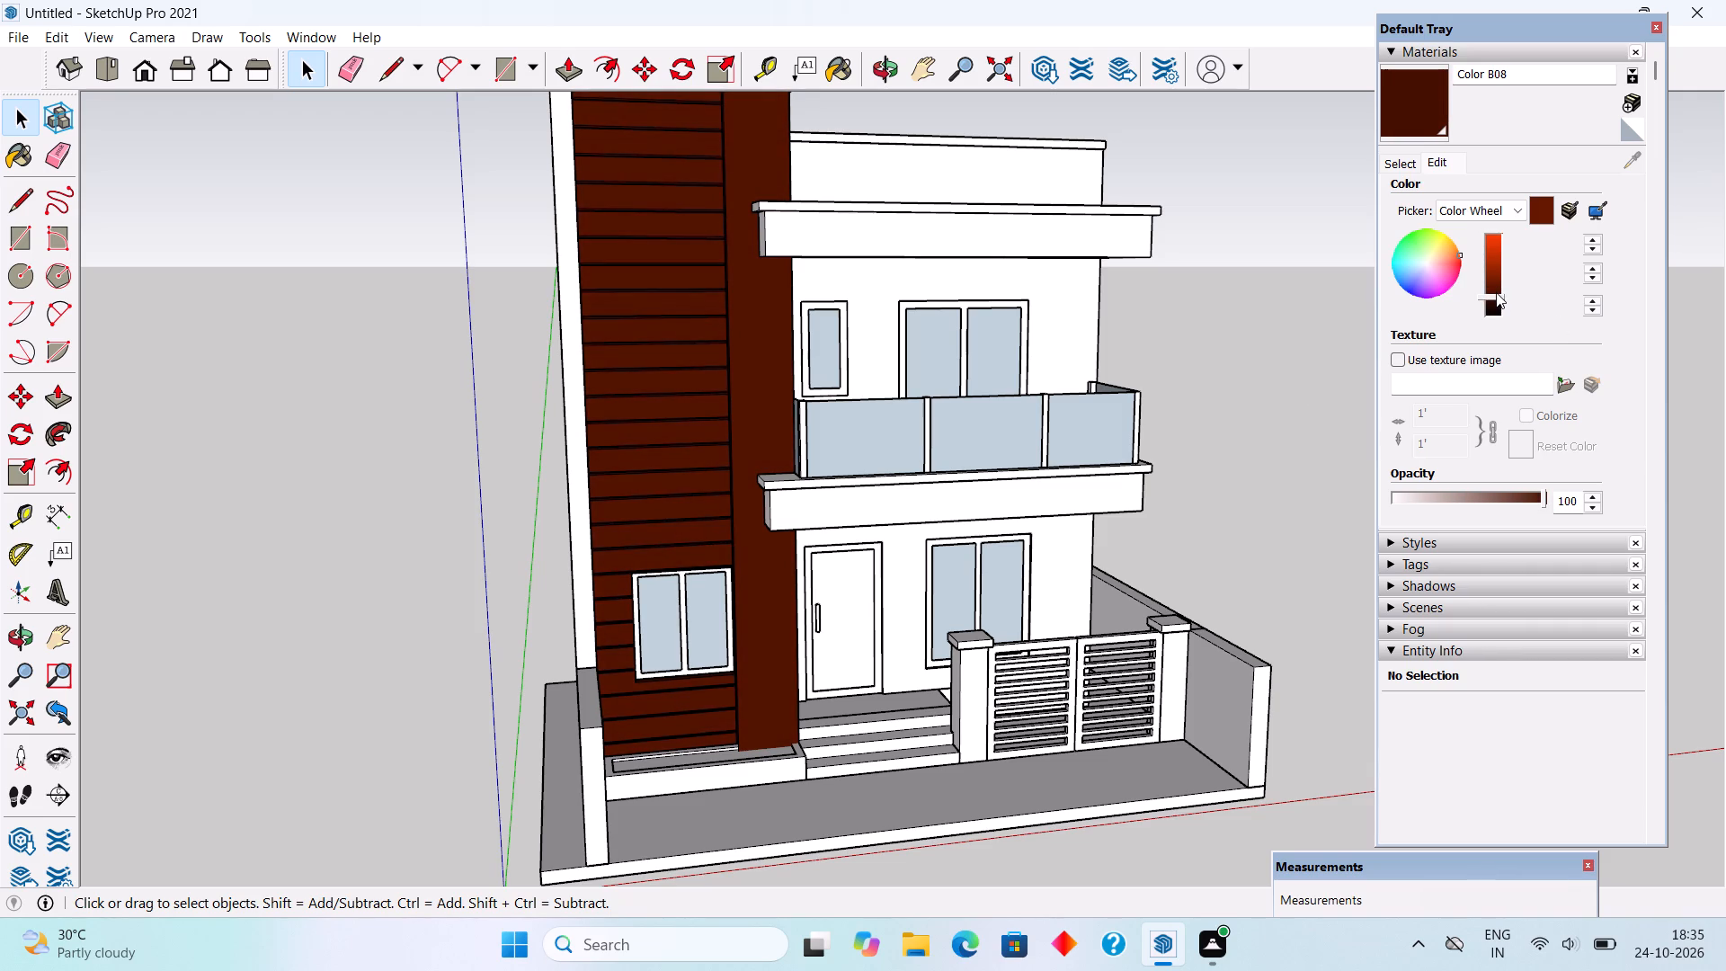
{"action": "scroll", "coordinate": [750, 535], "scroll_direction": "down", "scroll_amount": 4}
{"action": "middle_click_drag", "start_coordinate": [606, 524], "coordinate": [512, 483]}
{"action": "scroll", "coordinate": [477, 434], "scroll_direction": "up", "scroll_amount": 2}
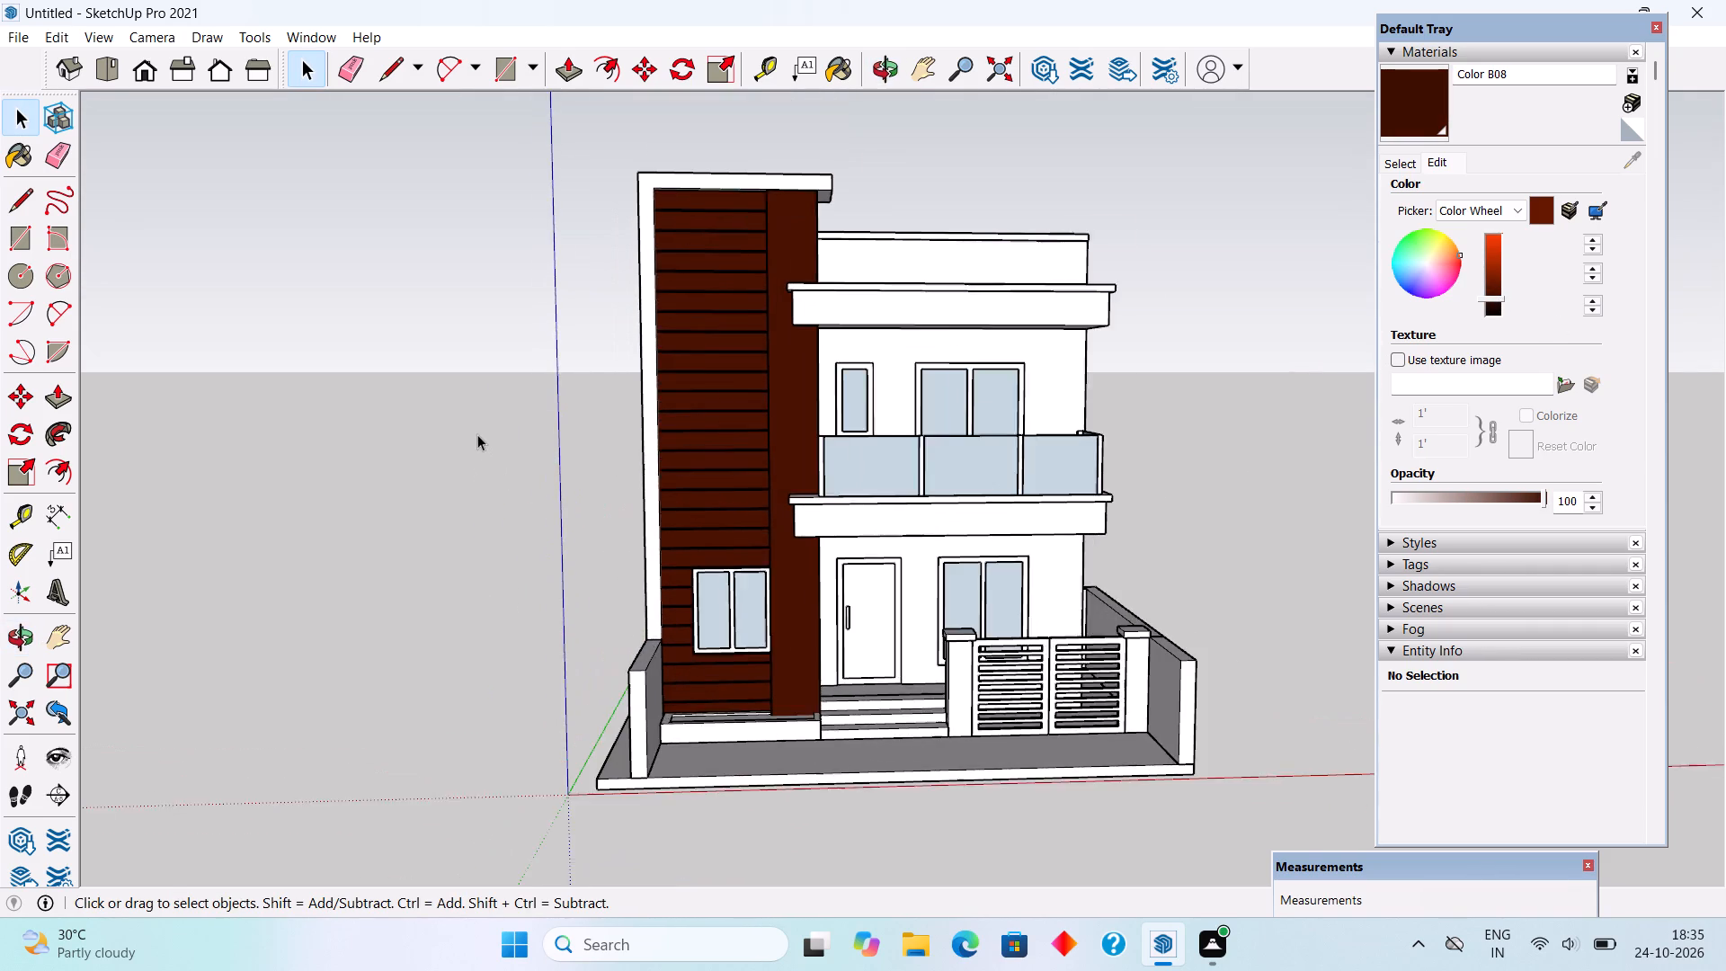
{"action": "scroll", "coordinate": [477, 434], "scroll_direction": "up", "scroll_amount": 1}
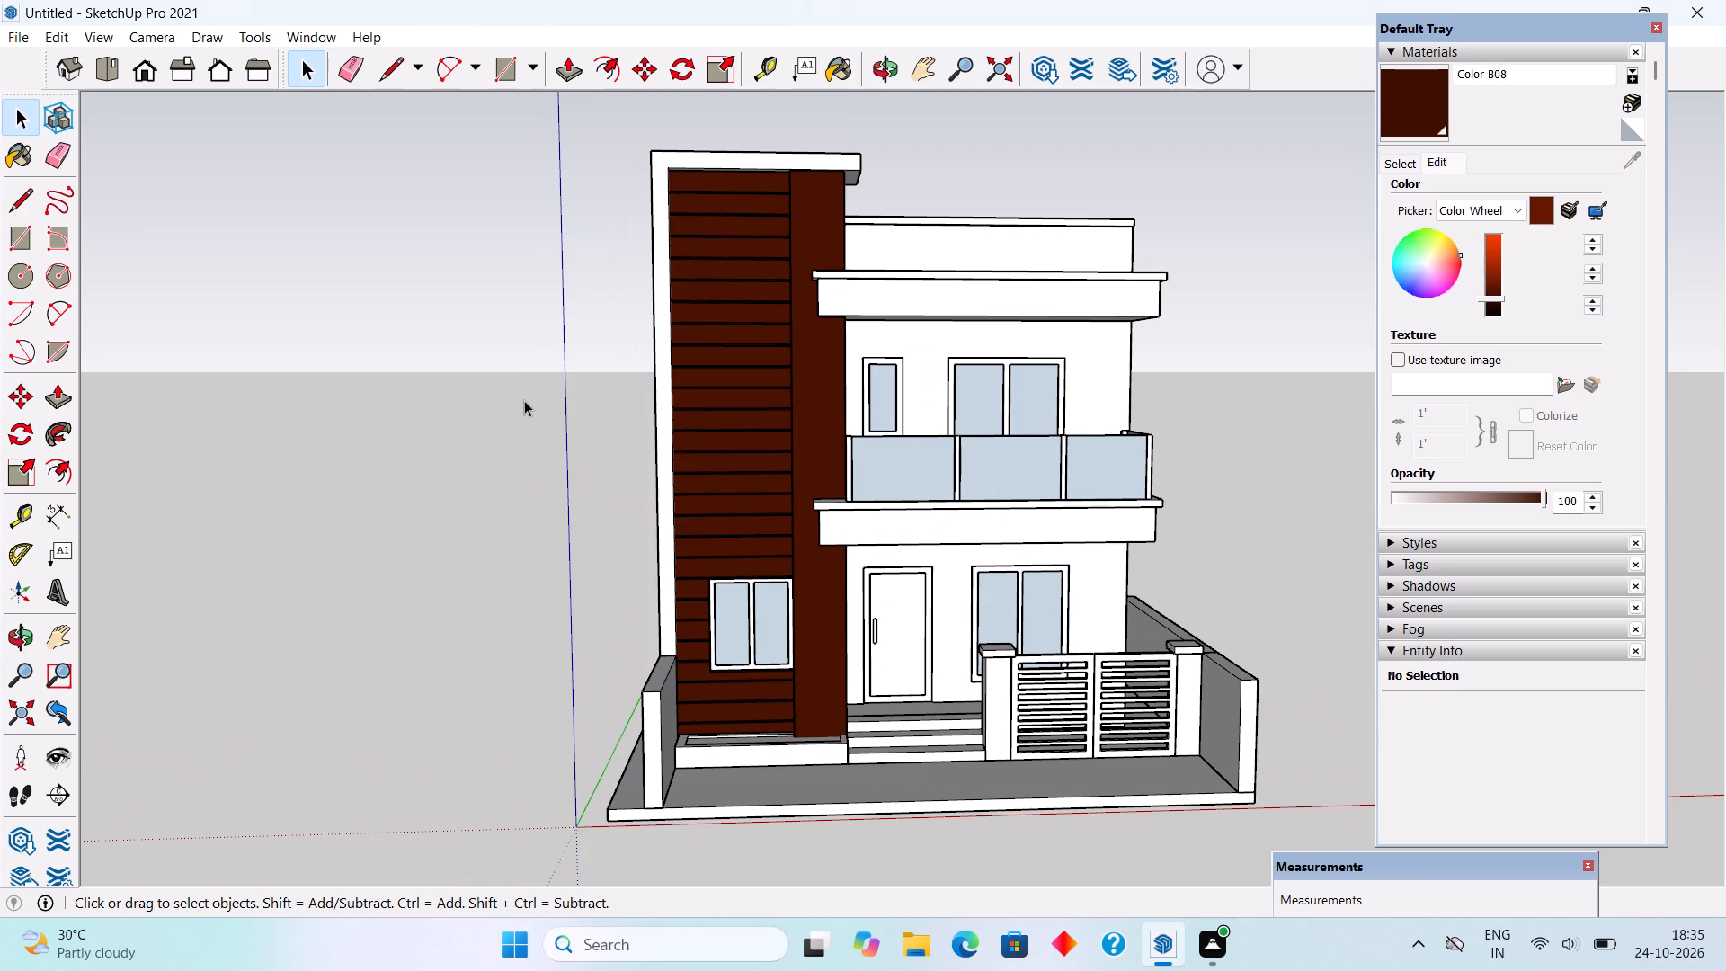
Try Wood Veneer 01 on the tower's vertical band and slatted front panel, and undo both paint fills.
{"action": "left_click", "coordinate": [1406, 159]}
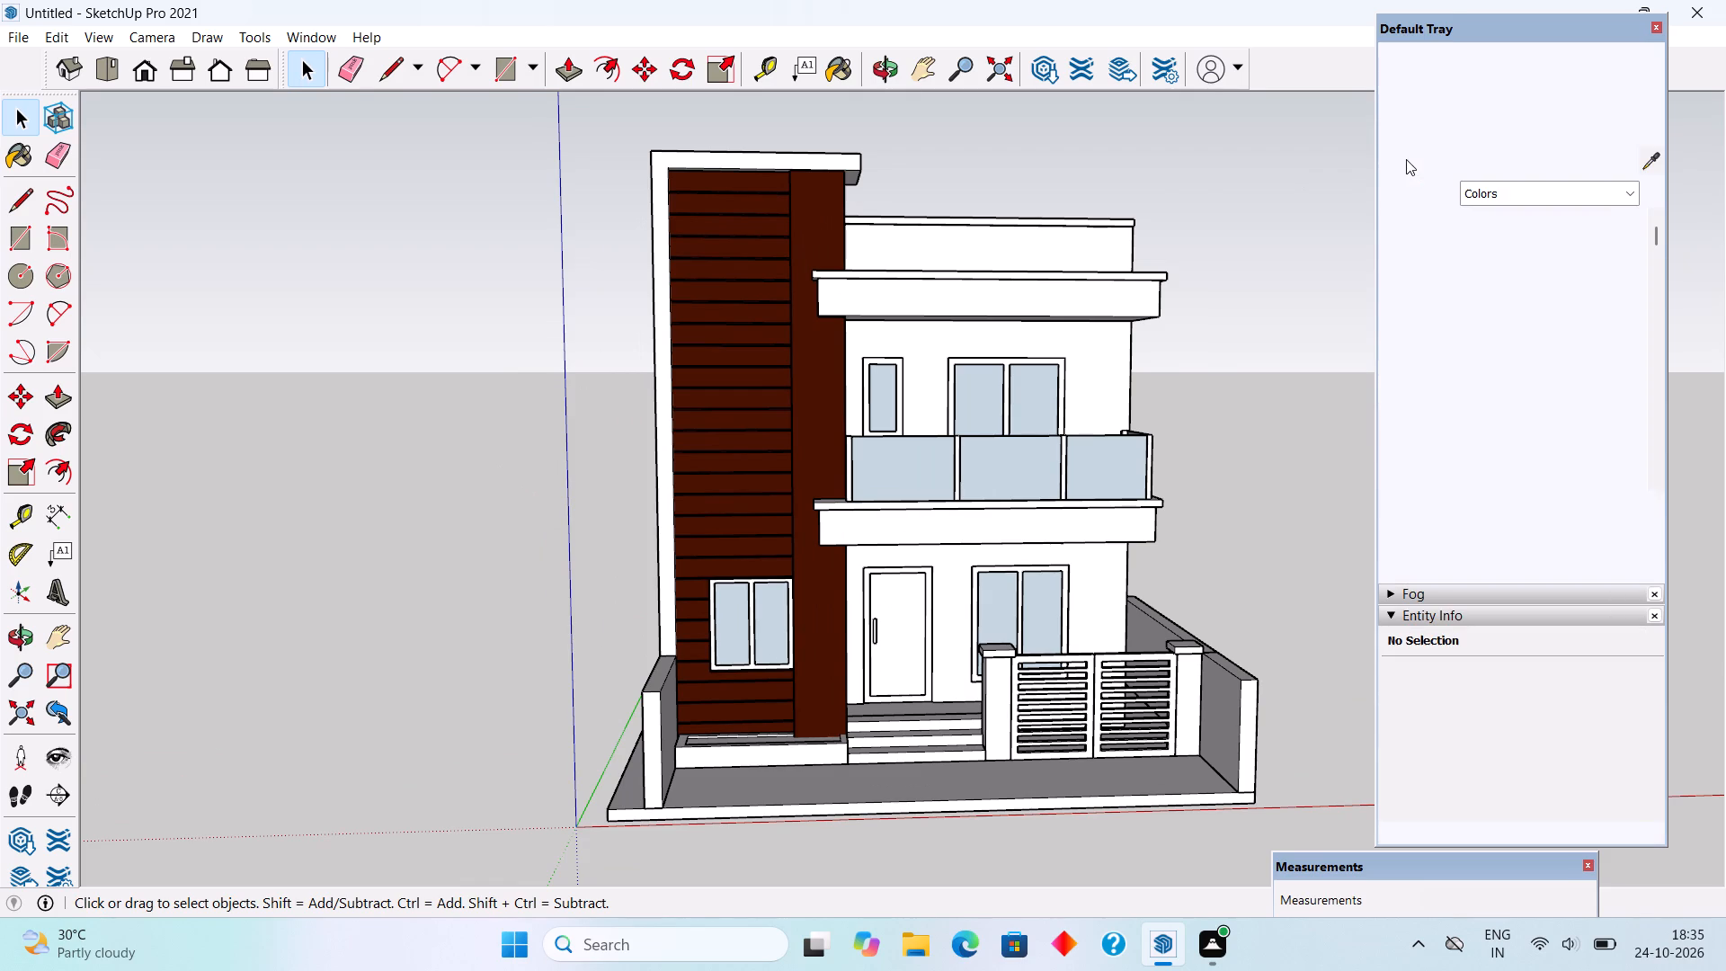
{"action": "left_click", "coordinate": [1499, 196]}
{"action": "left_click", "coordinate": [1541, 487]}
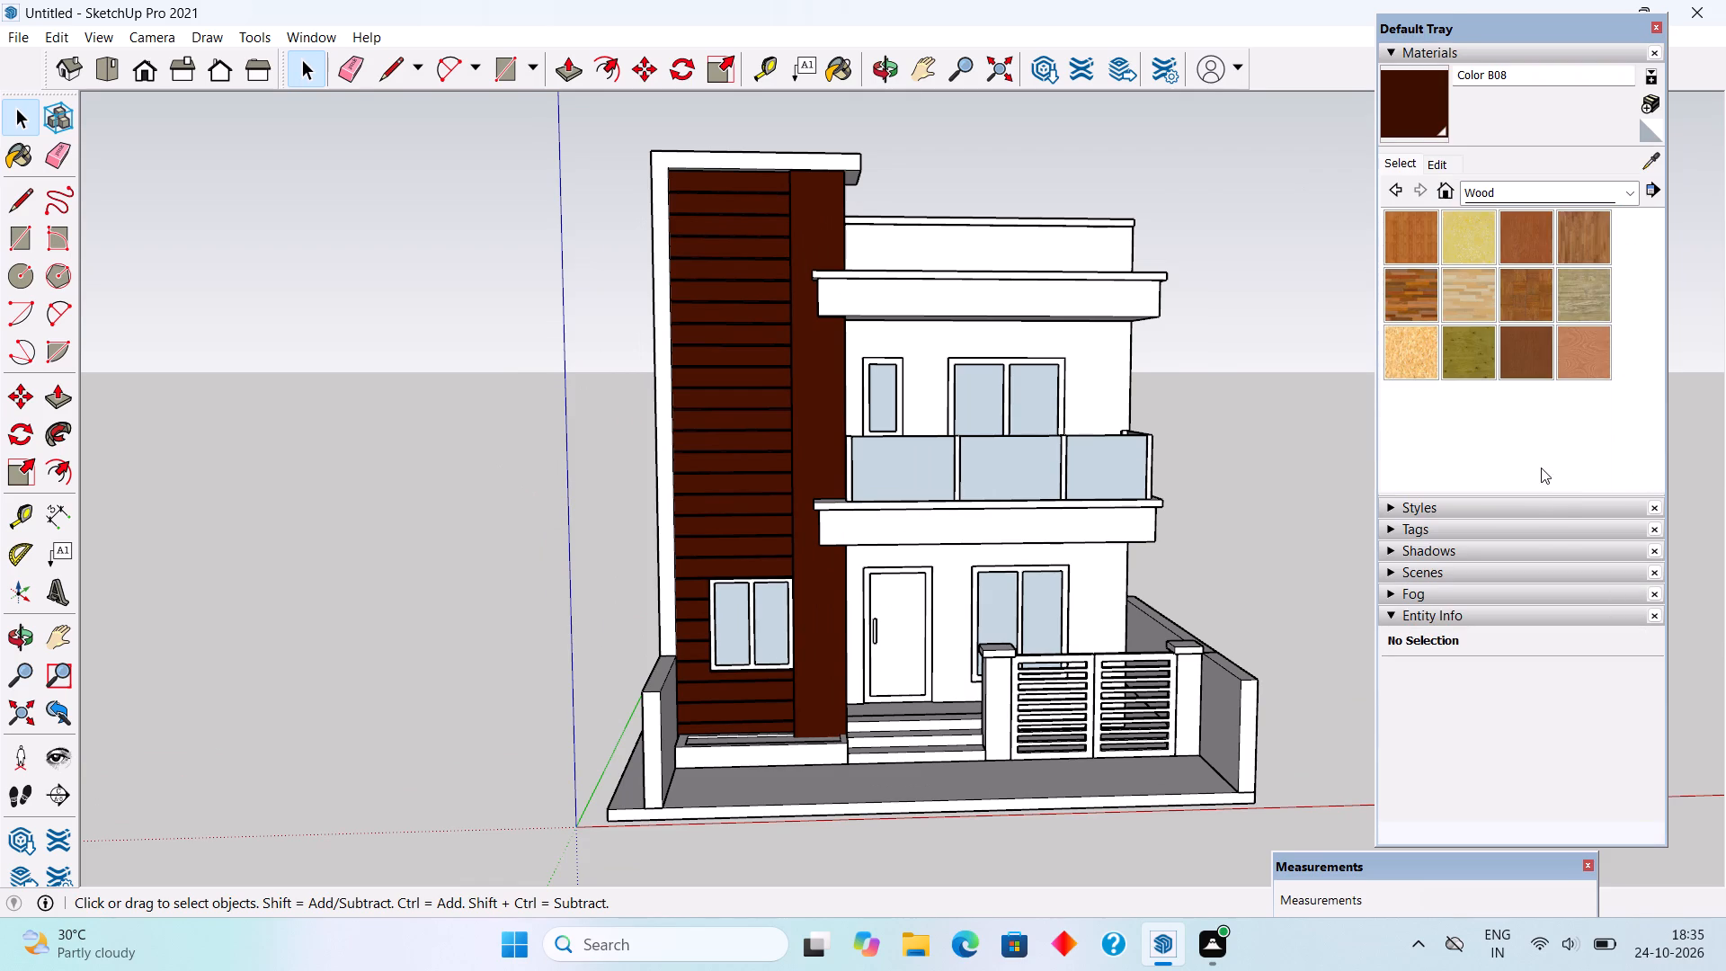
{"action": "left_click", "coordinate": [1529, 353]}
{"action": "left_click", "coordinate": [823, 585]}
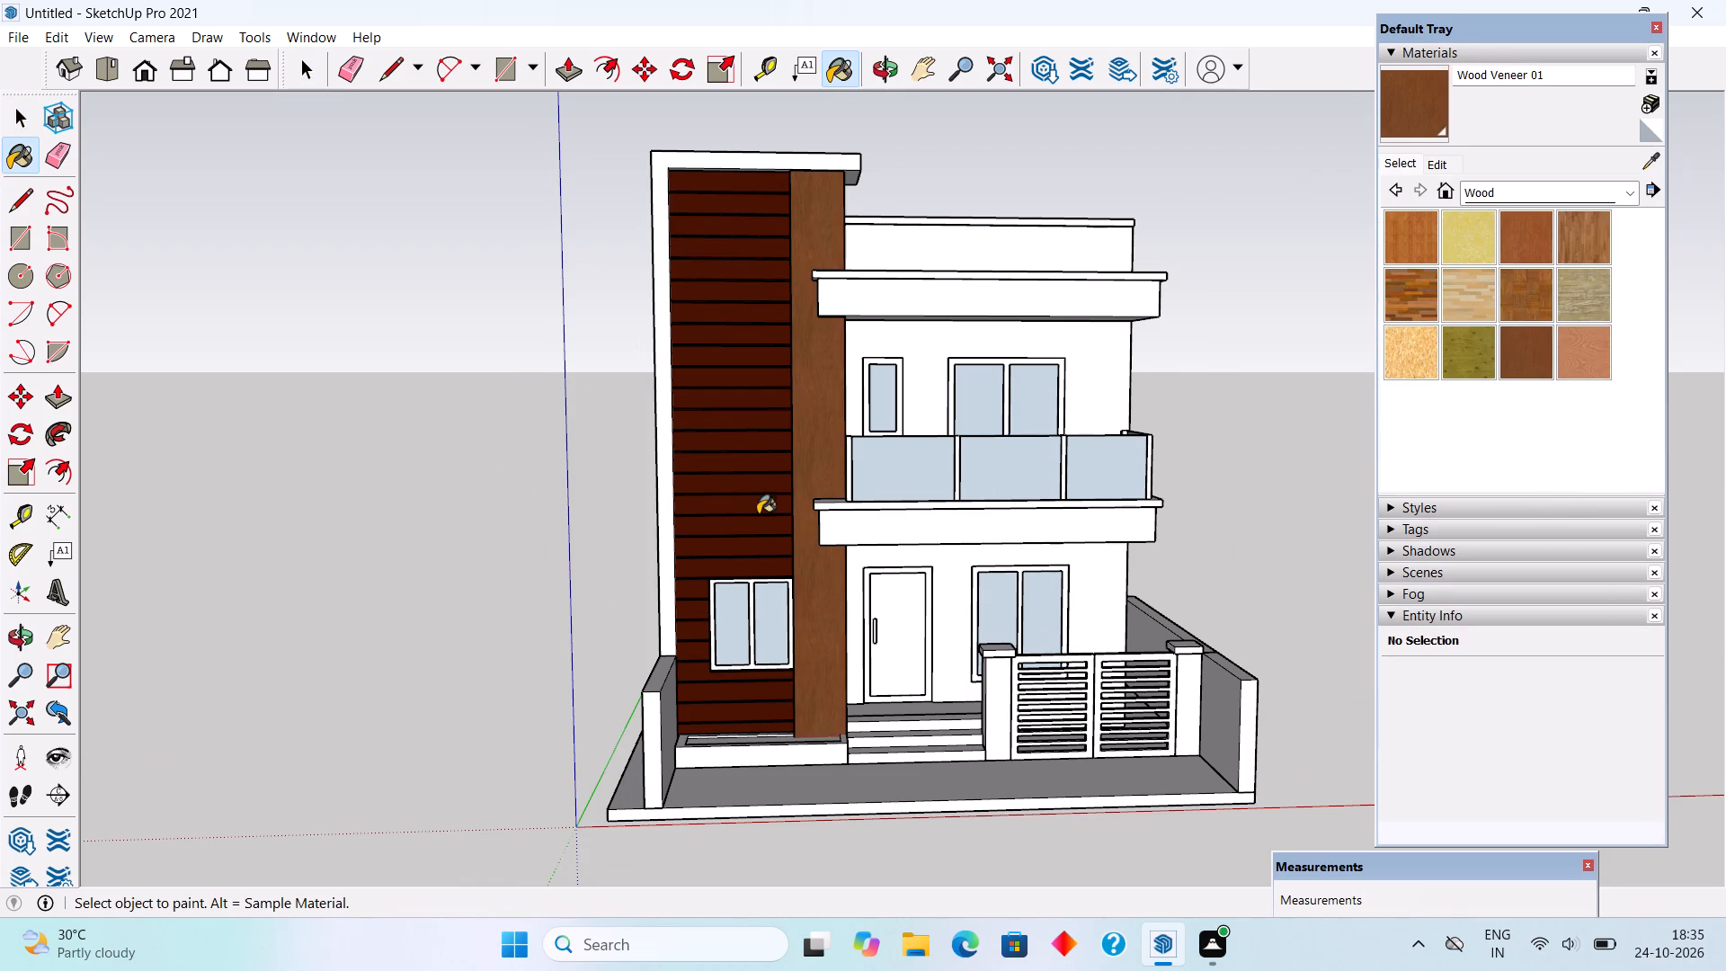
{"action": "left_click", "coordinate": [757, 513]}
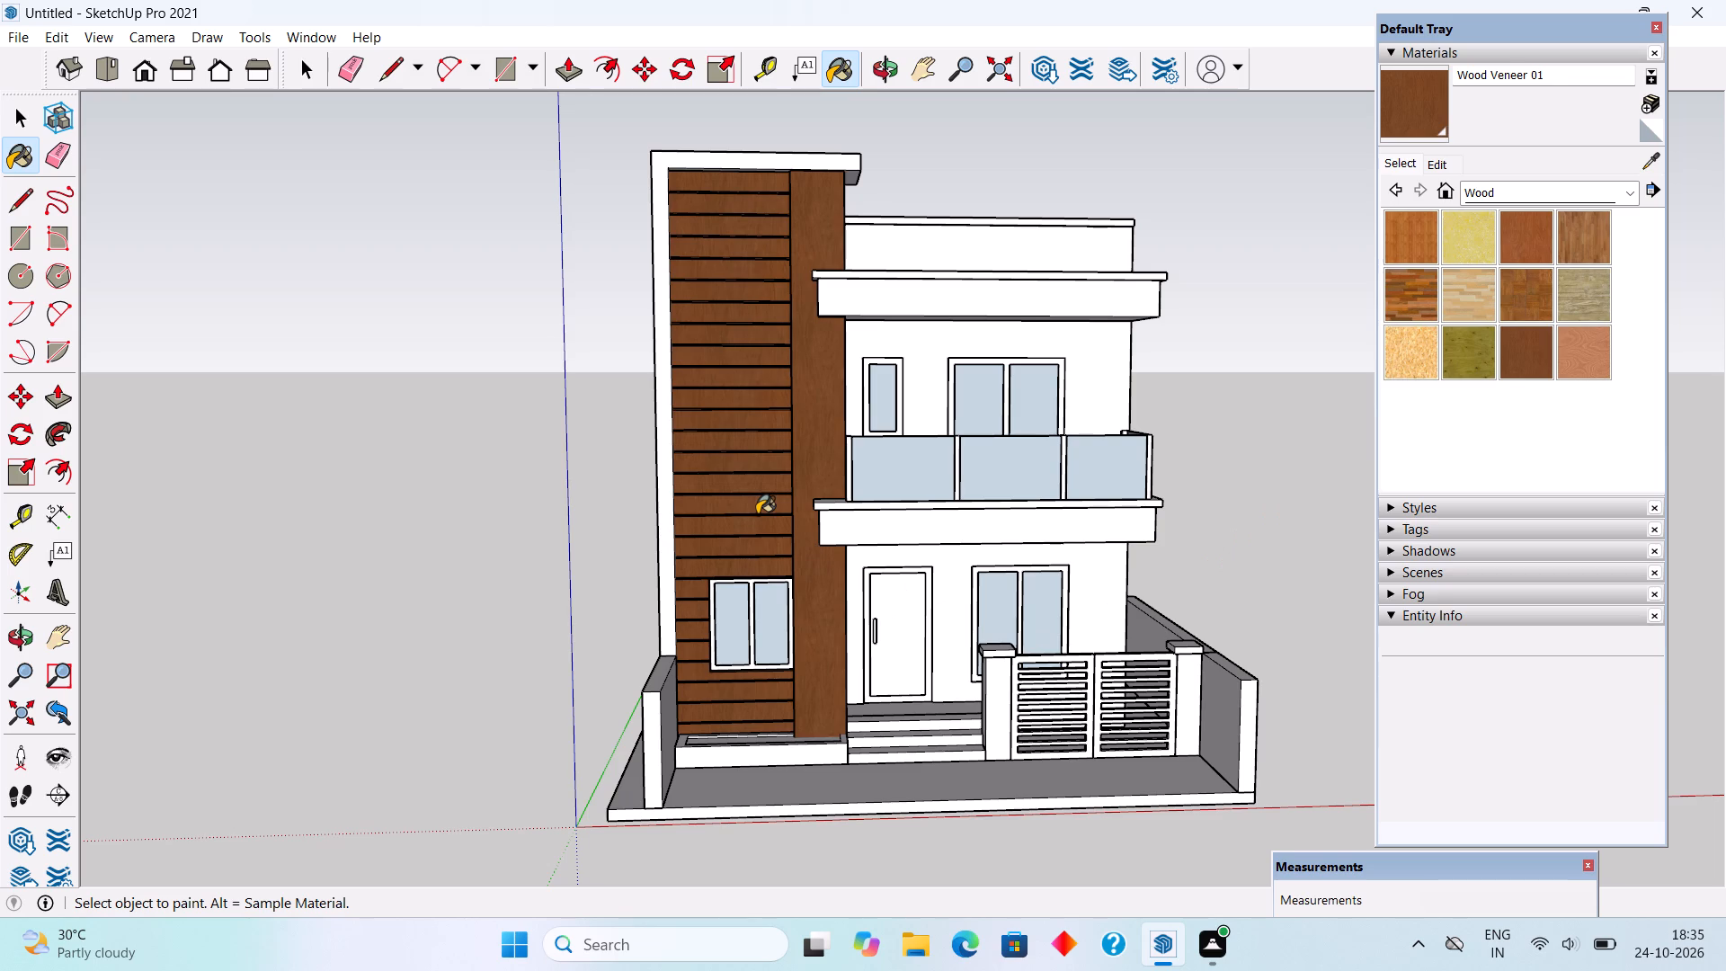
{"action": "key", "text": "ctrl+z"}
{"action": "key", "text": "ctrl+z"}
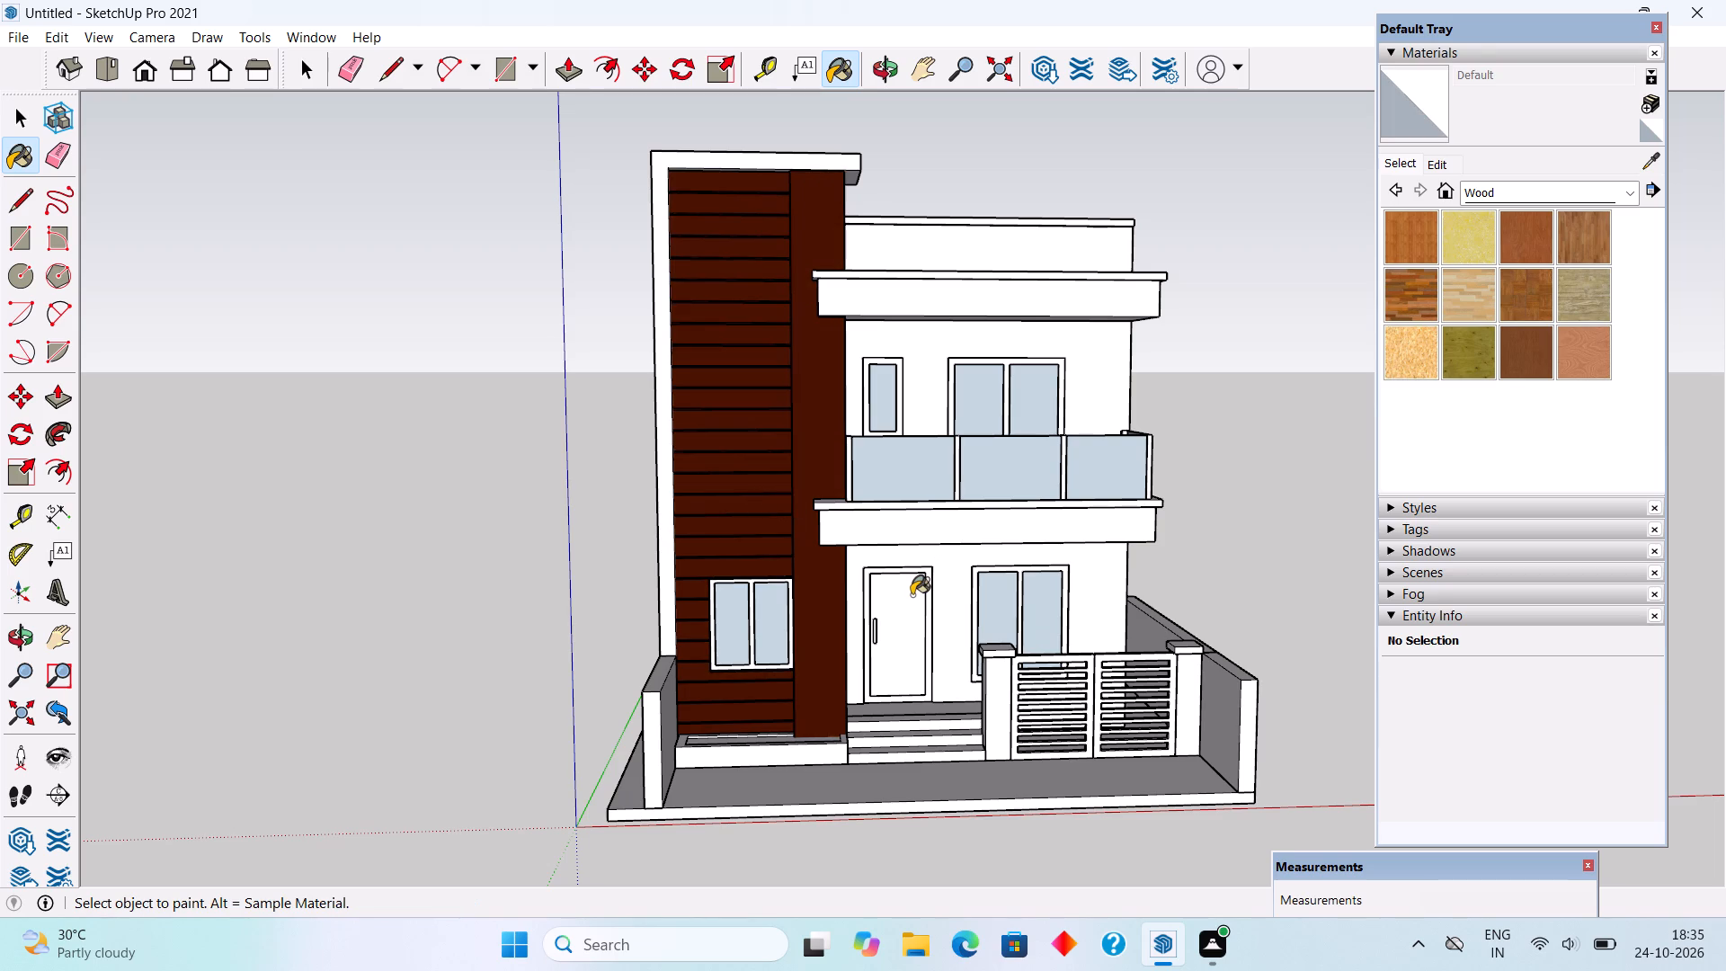
Paint the front door's panel and its frame with Wood Veneer 01.
{"action": "left_click", "coordinate": [912, 595]}
{"action": "scroll", "coordinate": [912, 595], "scroll_direction": "up", "scroll_amount": 7}
{"action": "triple_click", "coordinate": [912, 645]}
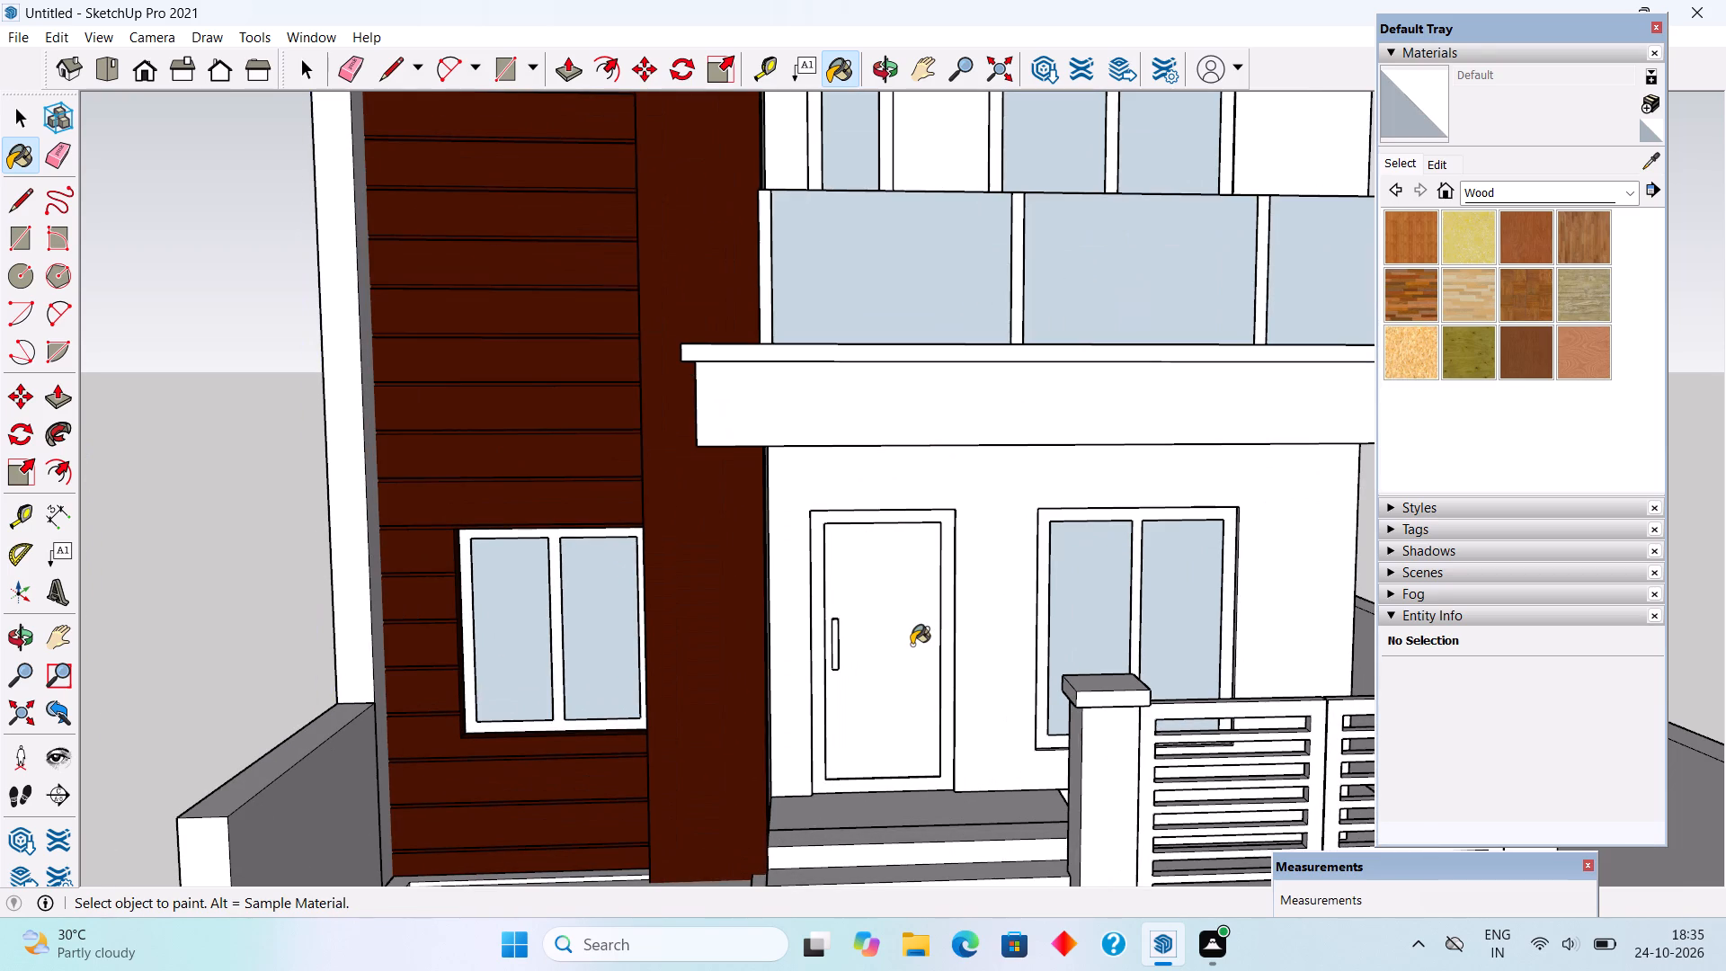
{"action": "key", "text": "space"}
{"action": "left_click", "coordinate": [912, 645]}
{"action": "scroll", "coordinate": [912, 645], "scroll_direction": "up", "scroll_amount": 4}
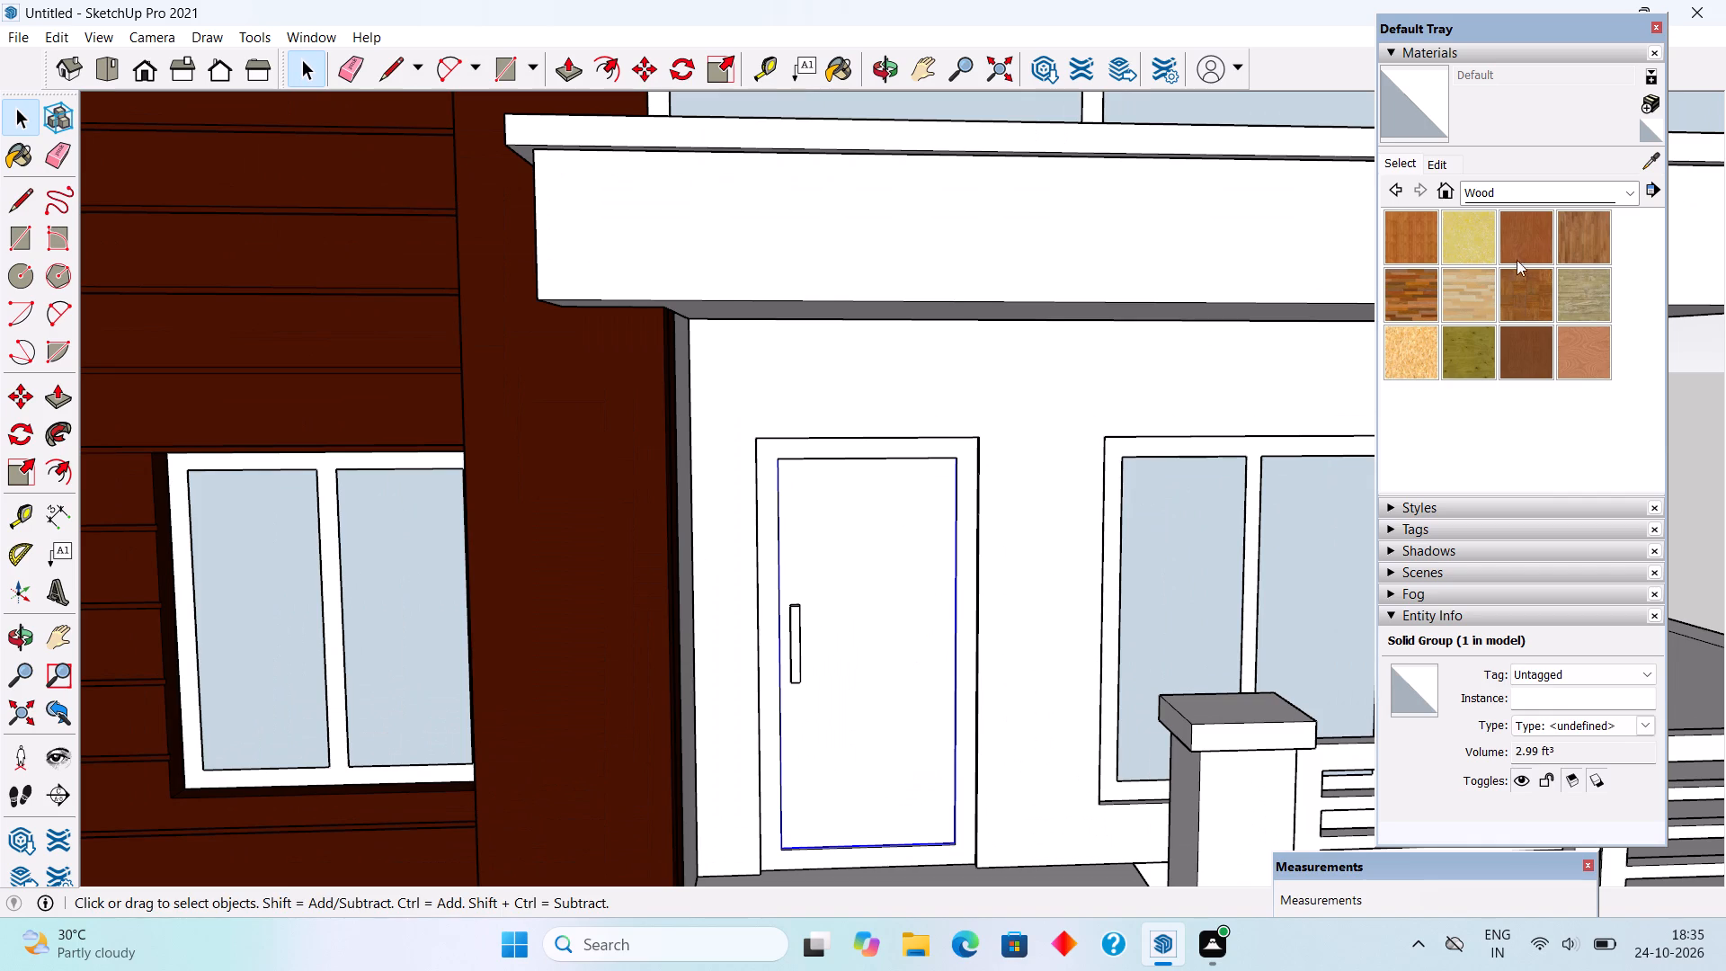
{"action": "left_click", "coordinate": [1537, 338]}
{"action": "left_click", "coordinate": [811, 526]}
{"action": "scroll", "coordinate": [776, 513], "scroll_direction": "up", "scroll_amount": 2}
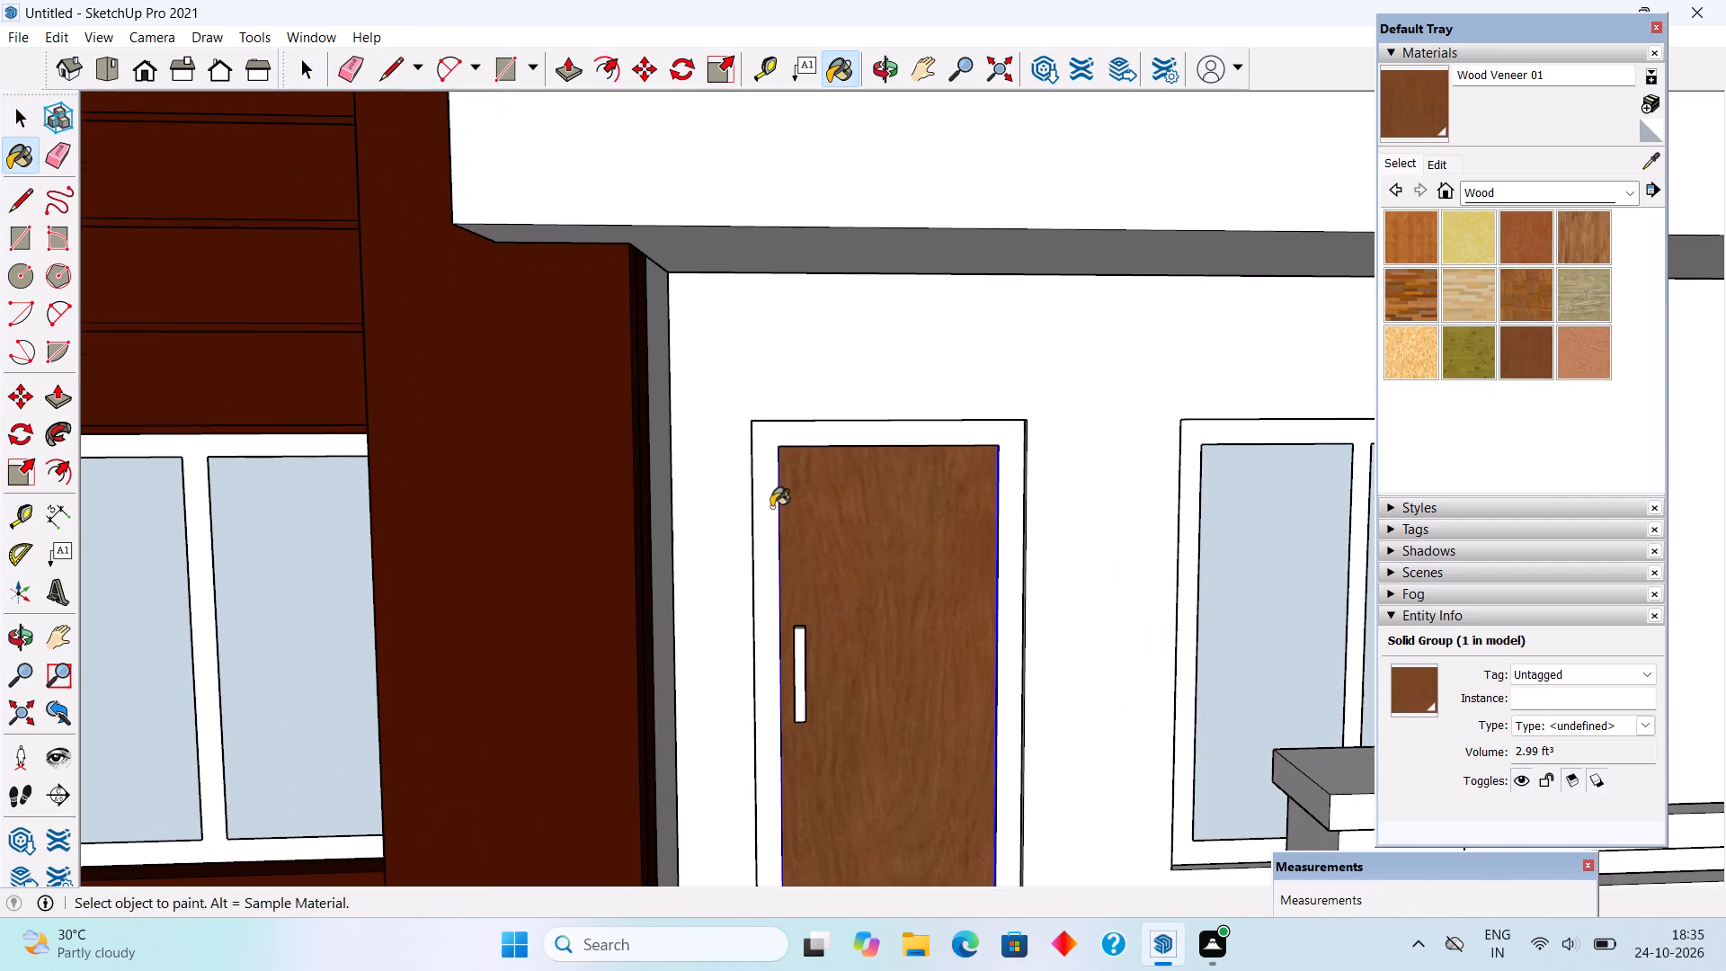
{"action": "left_click", "coordinate": [770, 505]}
{"action": "scroll", "coordinate": [912, 588], "scroll_direction": "down", "scroll_amount": 7}
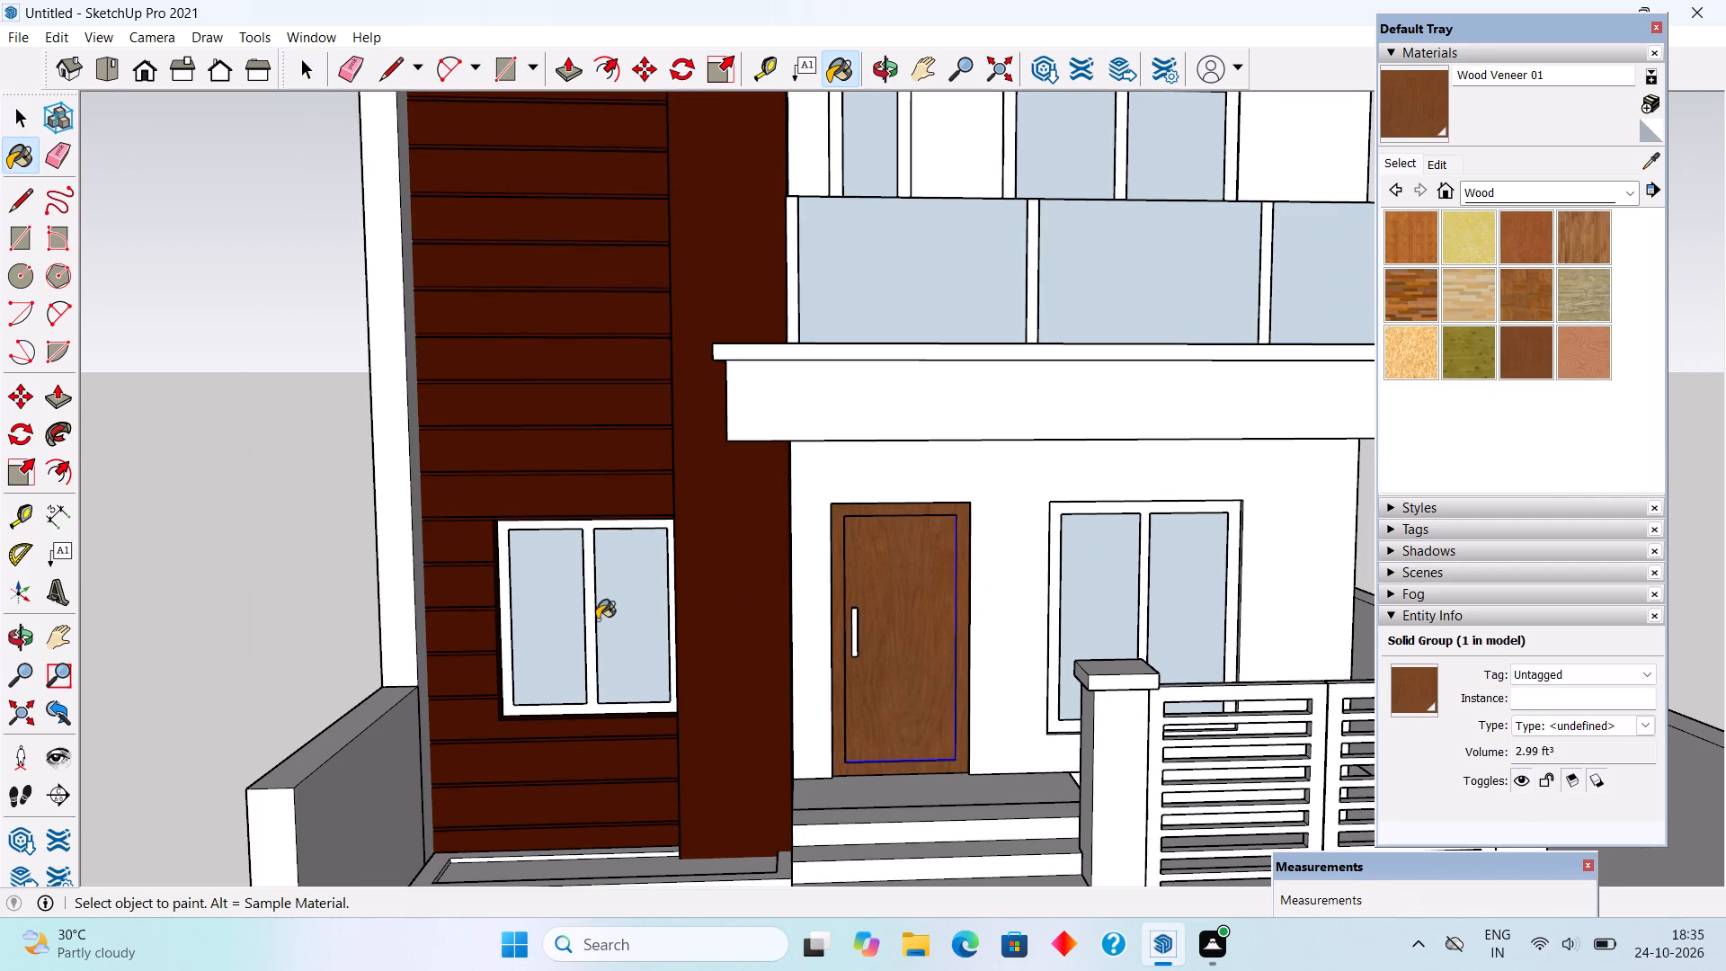
Paint the frames of the tower window, the ground-floor front window and both upper-floor windows with Wood Veneer 01.
{"action": "left_click", "coordinate": [590, 622]}
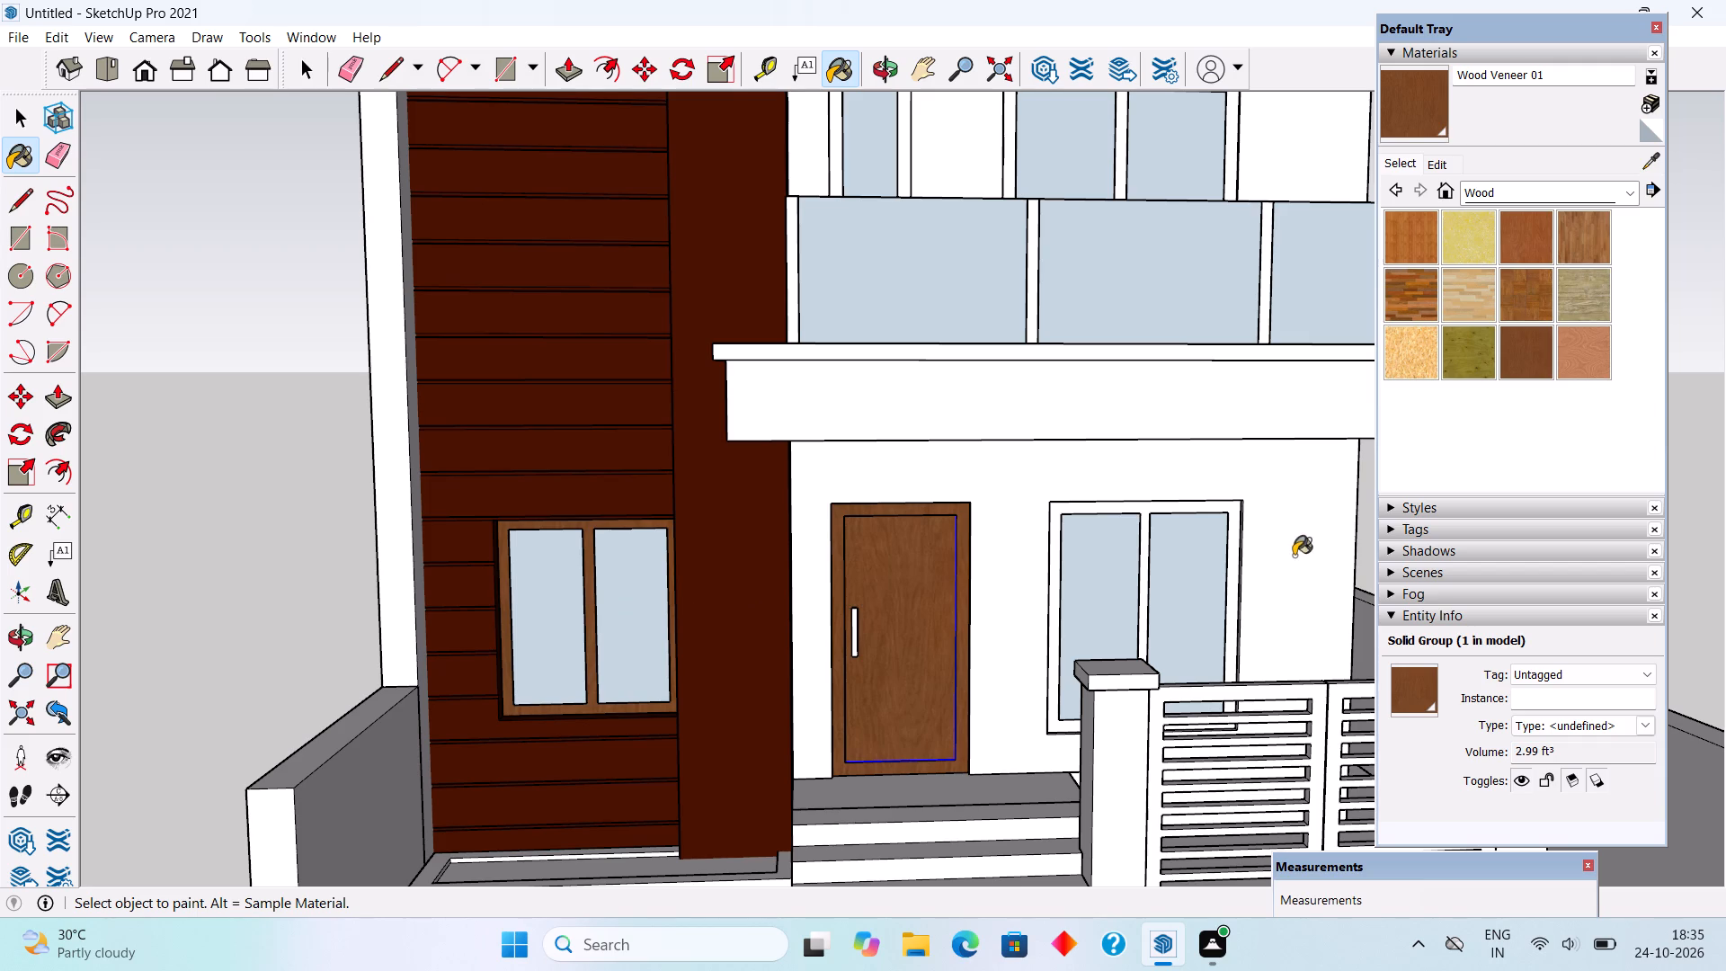
{"action": "left_click", "coordinate": [1214, 506]}
{"action": "scroll", "coordinate": [1214, 506], "scroll_direction": "down", "scroll_amount": 5}
{"action": "scroll", "coordinate": [1150, 213], "scroll_direction": "up", "scroll_amount": 3}
{"action": "left_click", "coordinate": [1147, 253]}
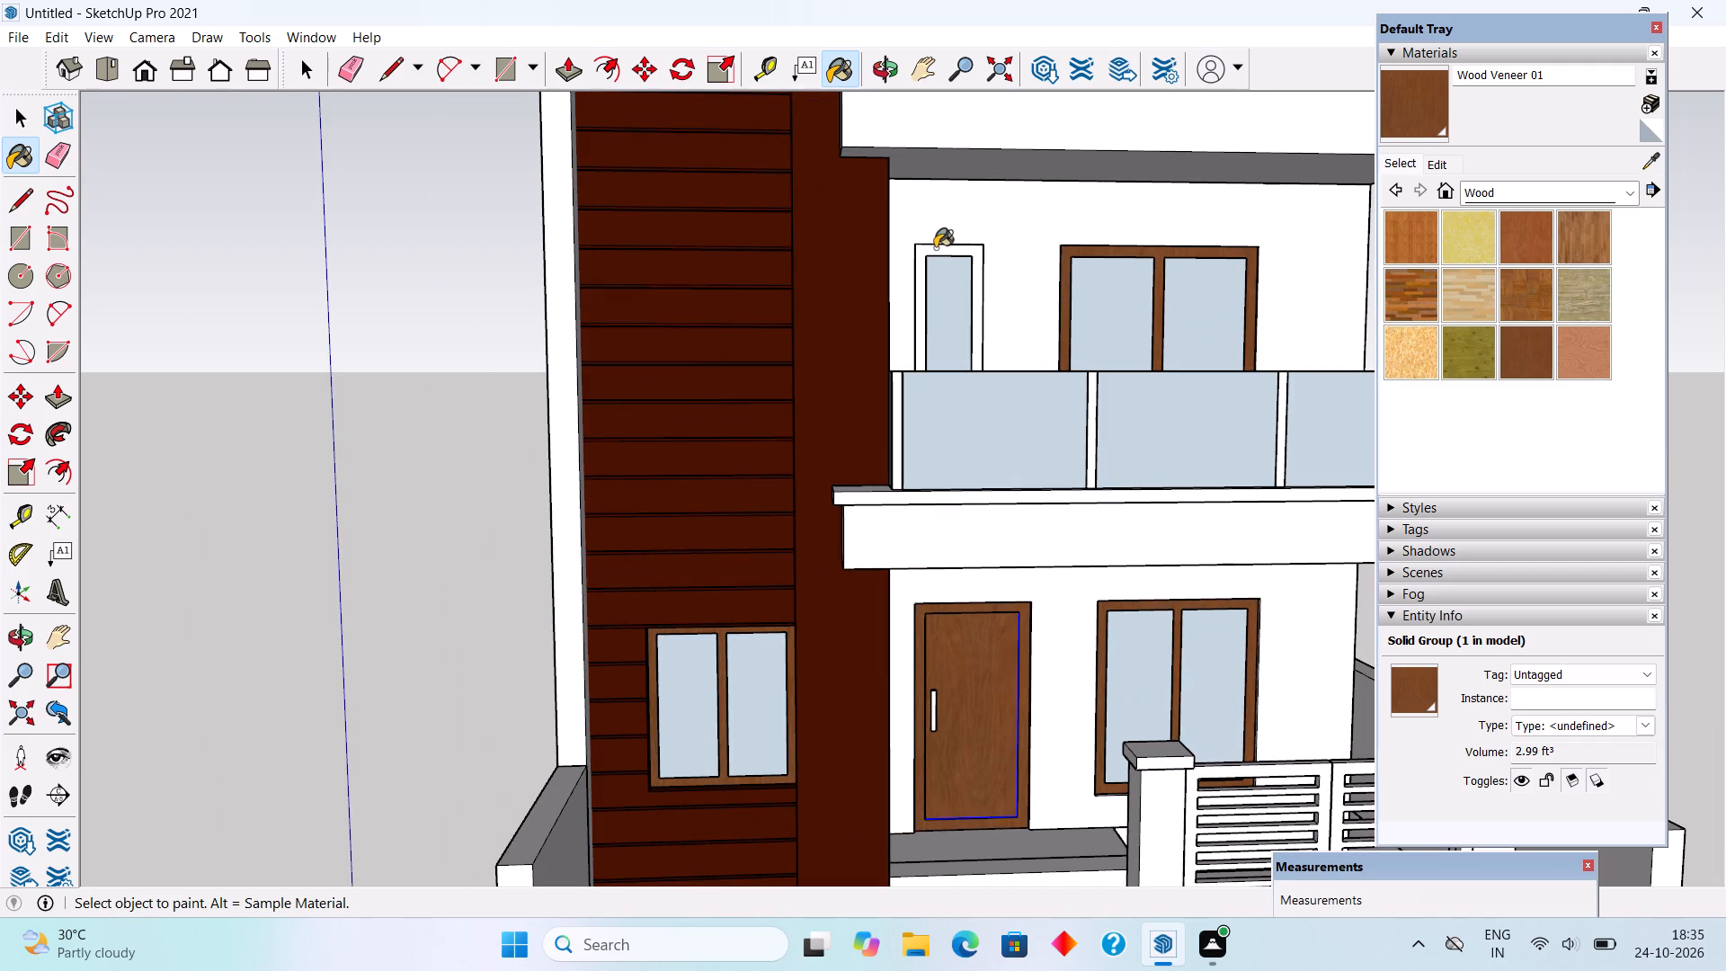
{"action": "left_click", "coordinate": [927, 248]}
{"action": "key", "text": "space"}
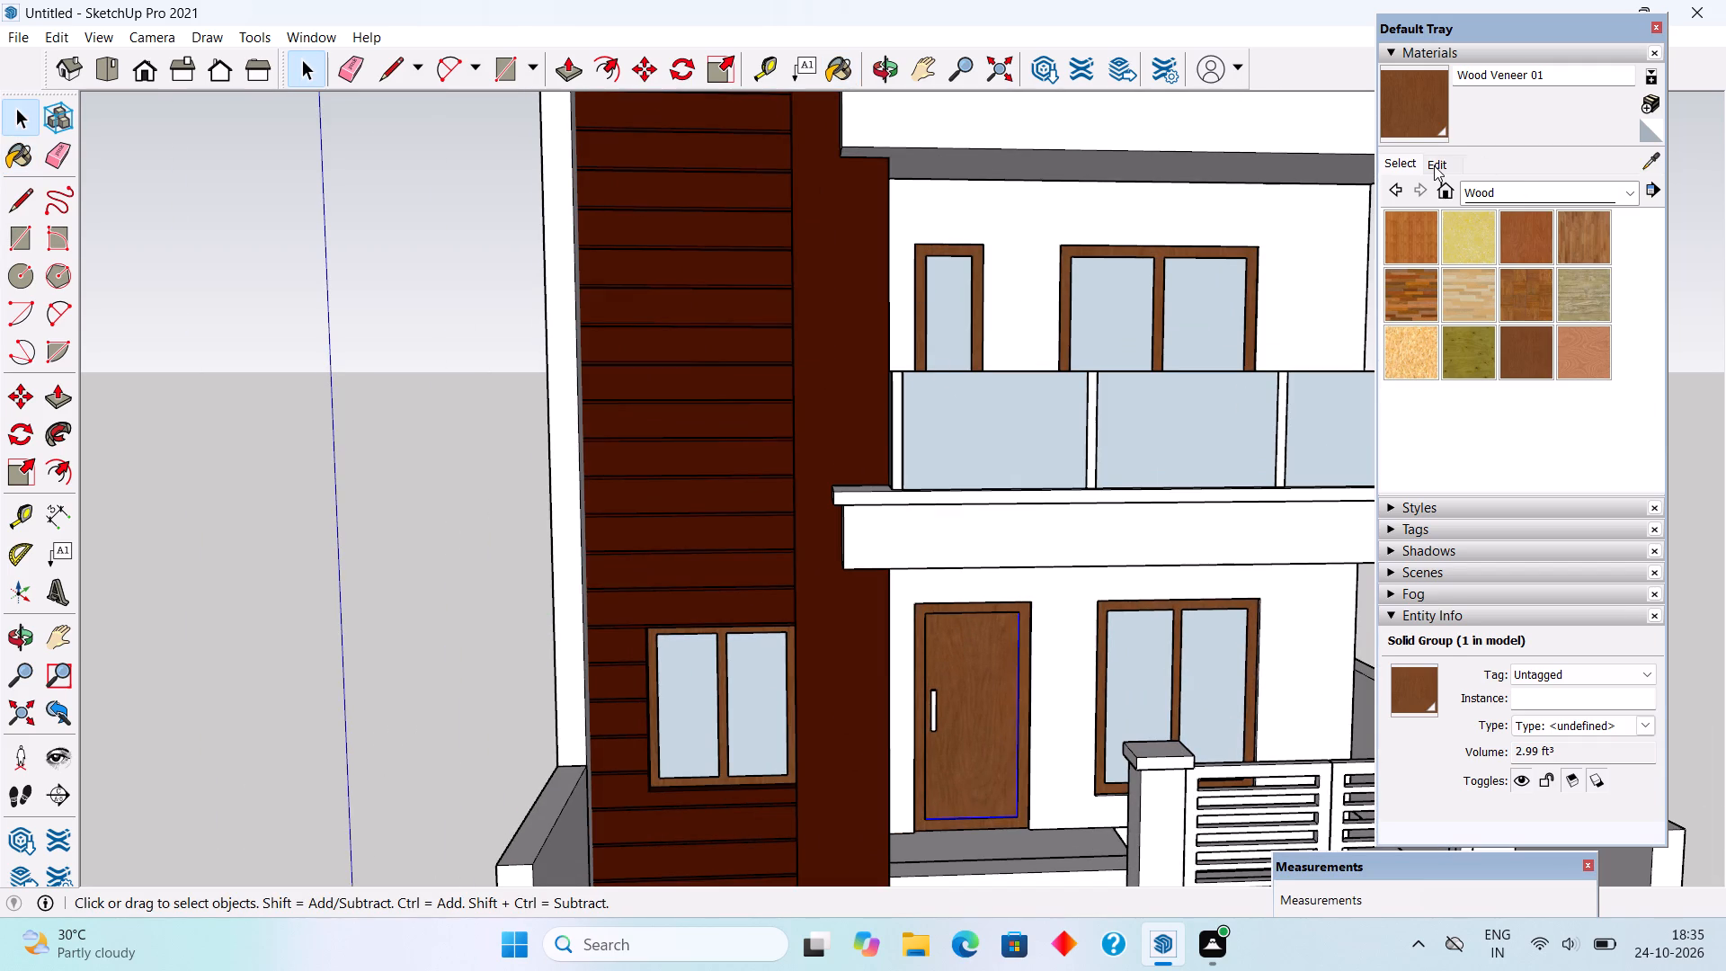
Edit the Wood Veneer 01 material to a darker brown.
{"action": "left_click", "coordinate": [1434, 165]}
{"action": "left_click_drag", "start_coordinate": [1497, 278], "coordinate": [1498, 286]}
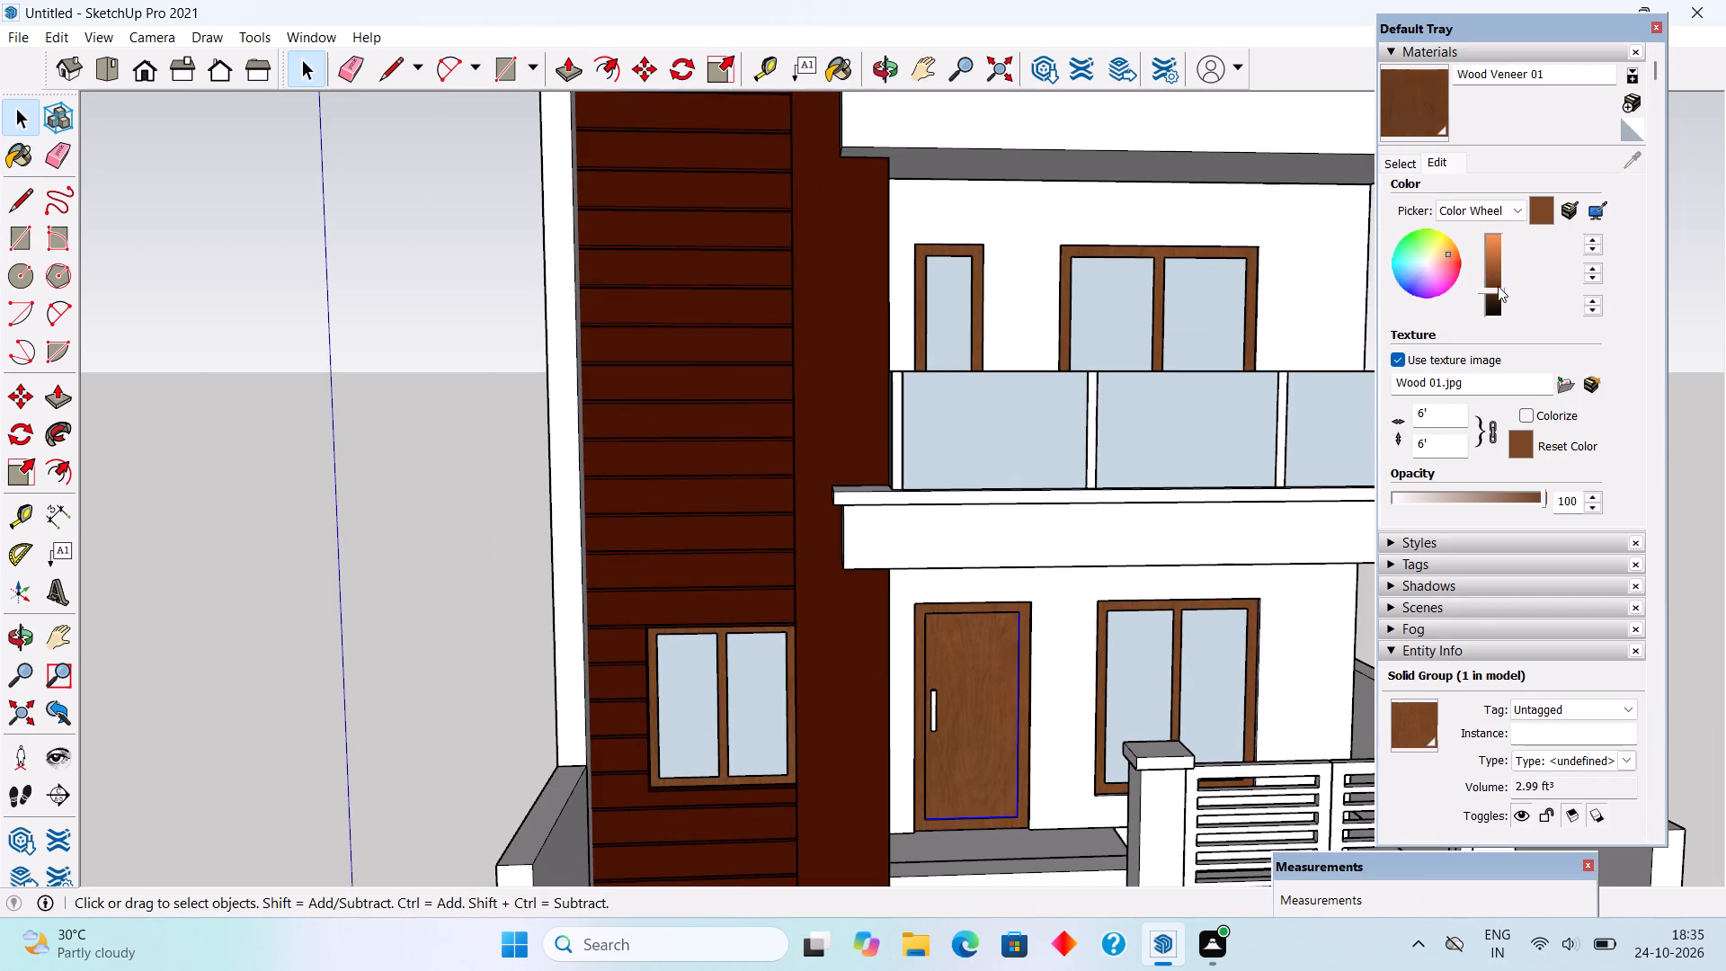
{"action": "left_click_drag", "start_coordinate": [1498, 286], "coordinate": [1499, 289]}
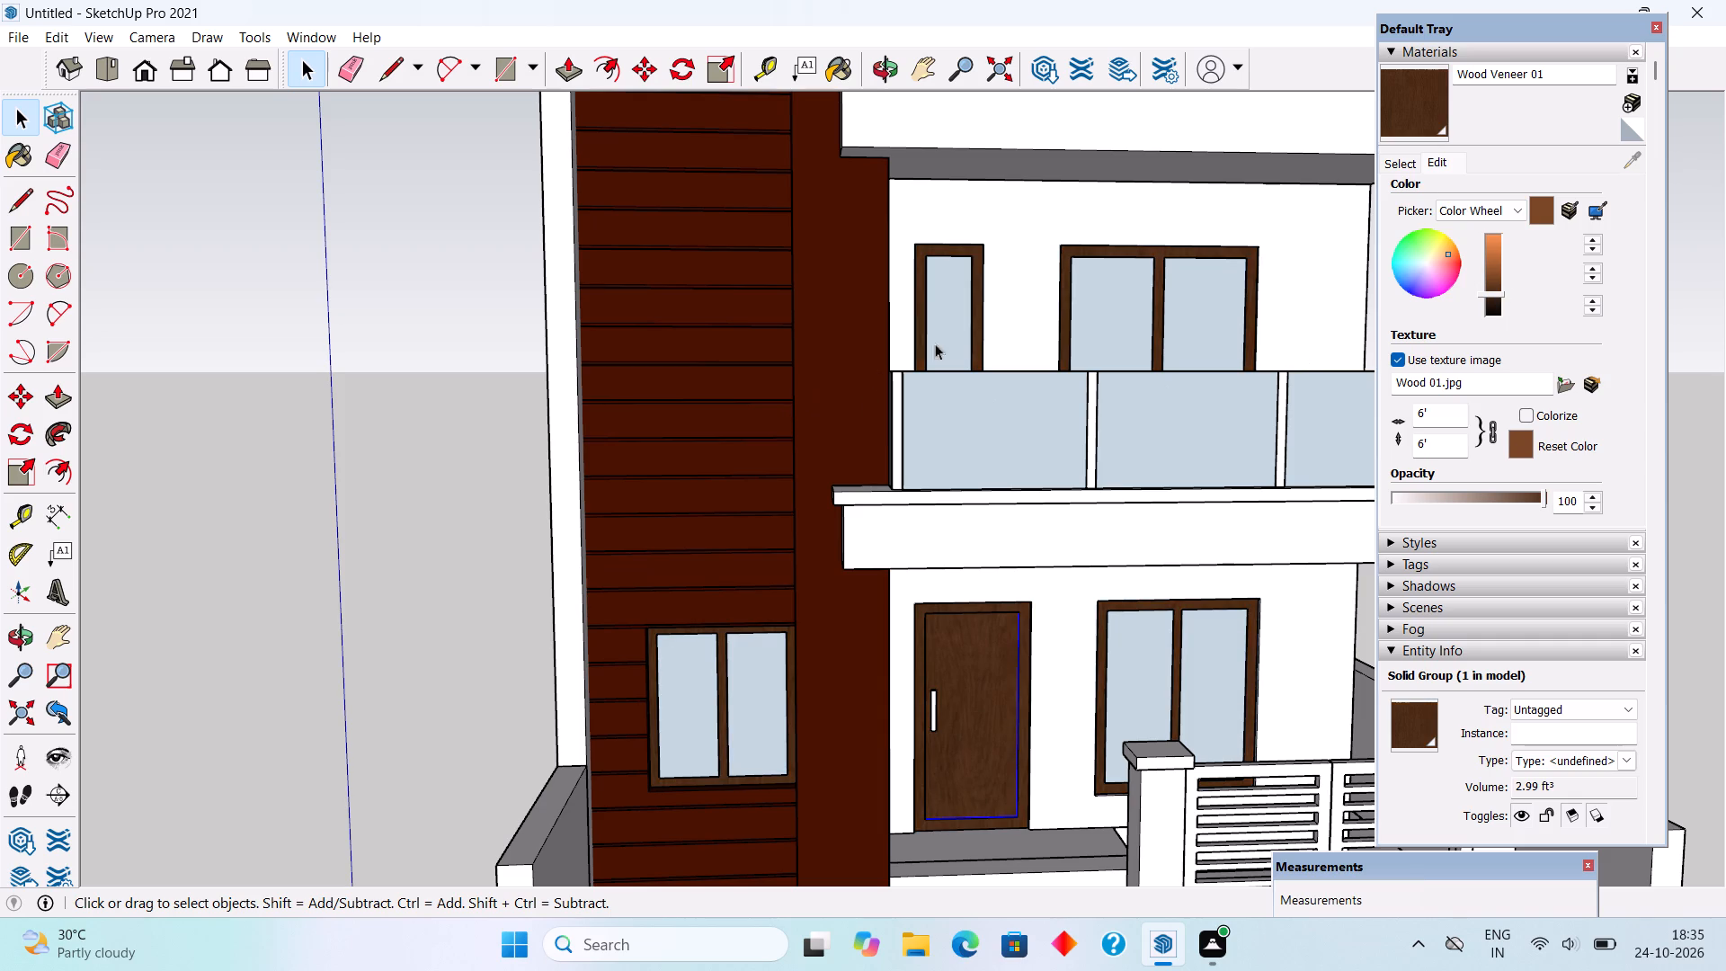
Paint the tower's vertical band and slatted front panel with the darkened Wood Veneer 01 and clear the selection.
{"action": "left_click", "coordinate": [1390, 119]}
{"action": "left_click", "coordinate": [858, 335]}
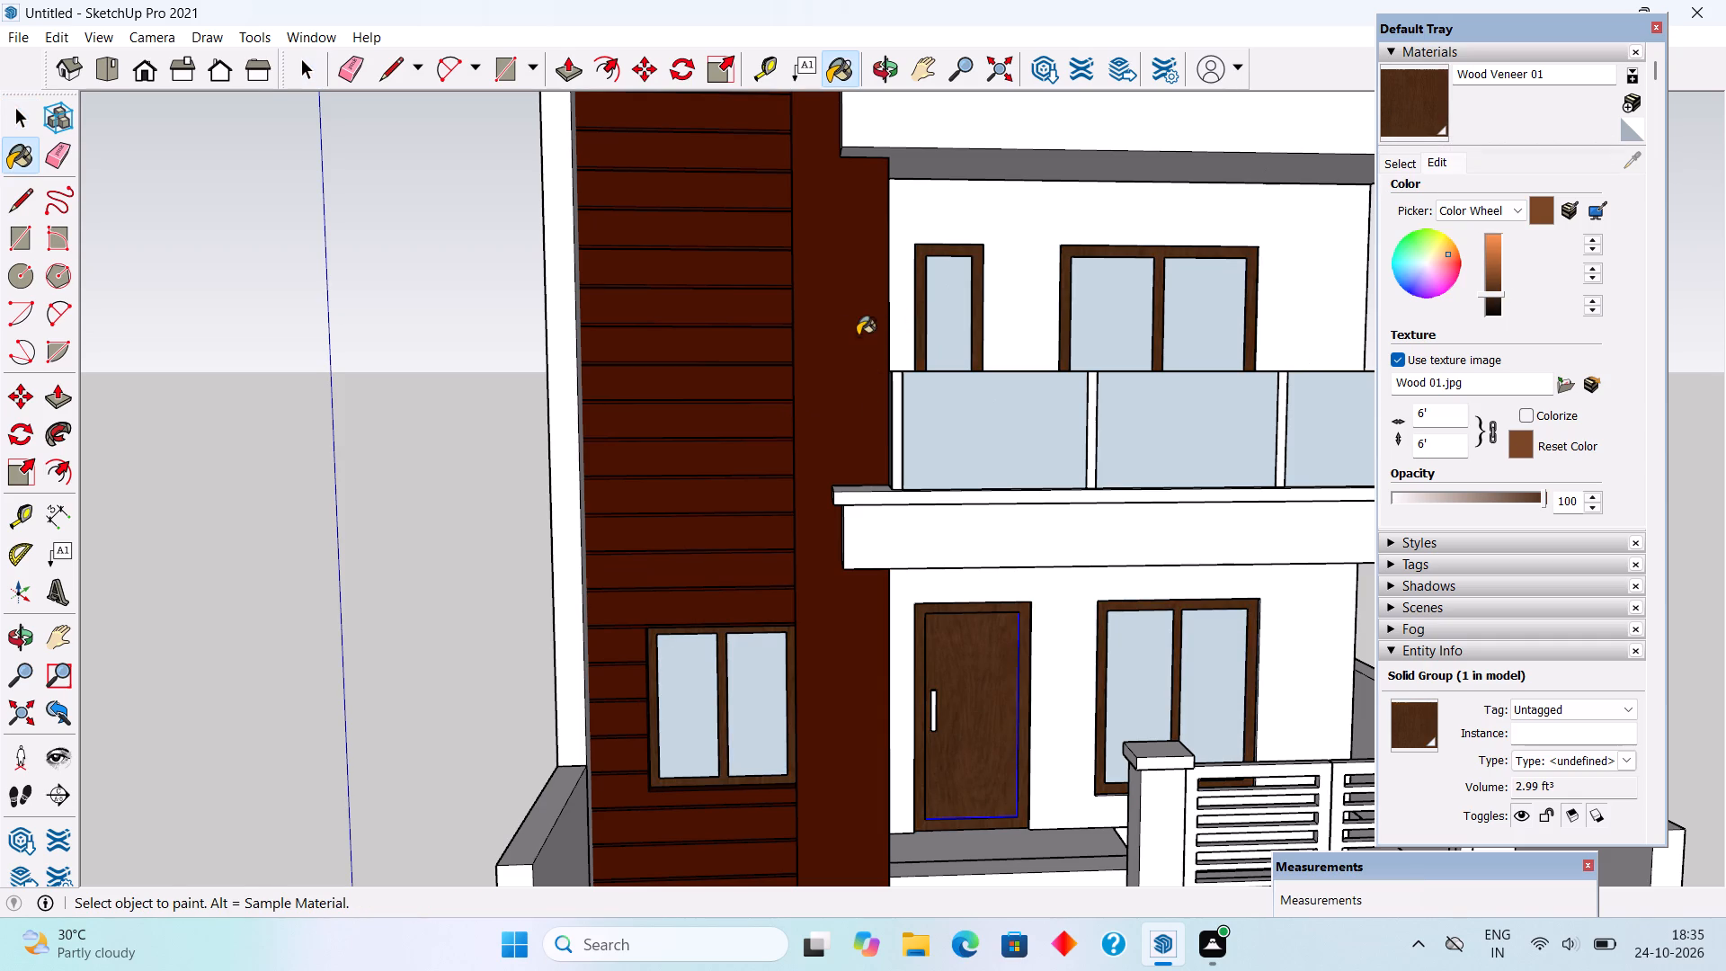
{"action": "left_click", "coordinate": [737, 332]}
{"action": "scroll", "coordinate": [736, 332], "scroll_direction": "down", "scroll_amount": 1}
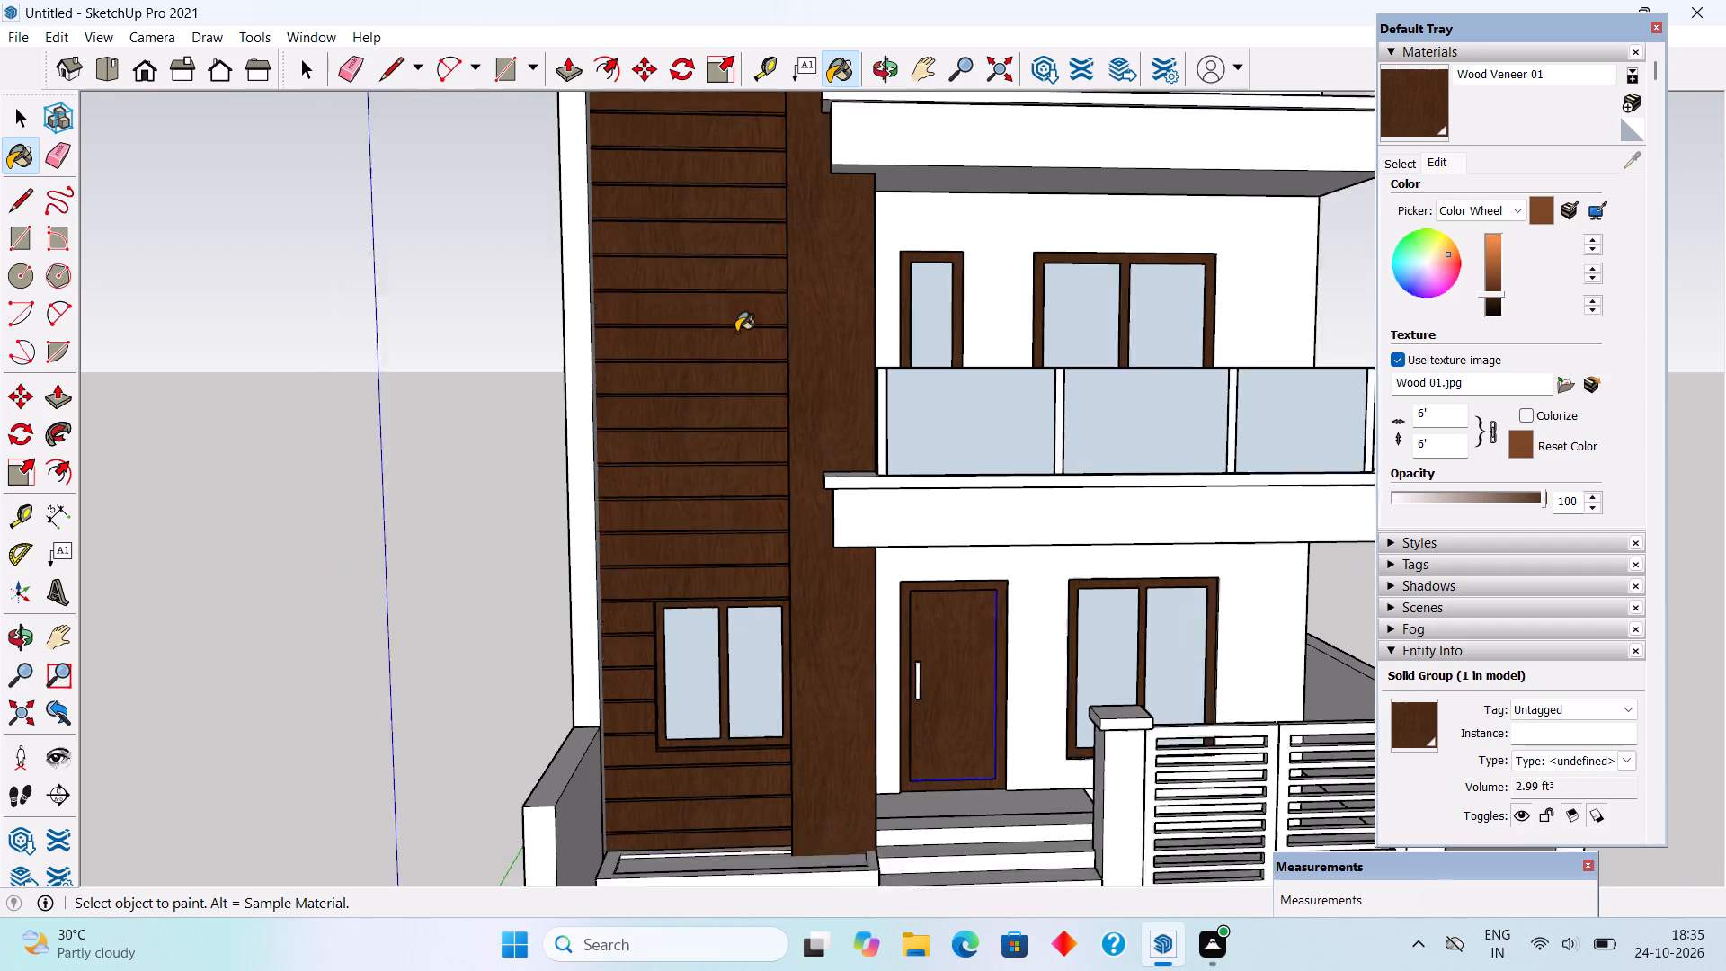
{"action": "scroll", "coordinate": [736, 332], "scroll_direction": "down", "scroll_amount": 7}
{"action": "scroll", "coordinate": [670, 112], "scroll_direction": "up", "scroll_amount": 4}
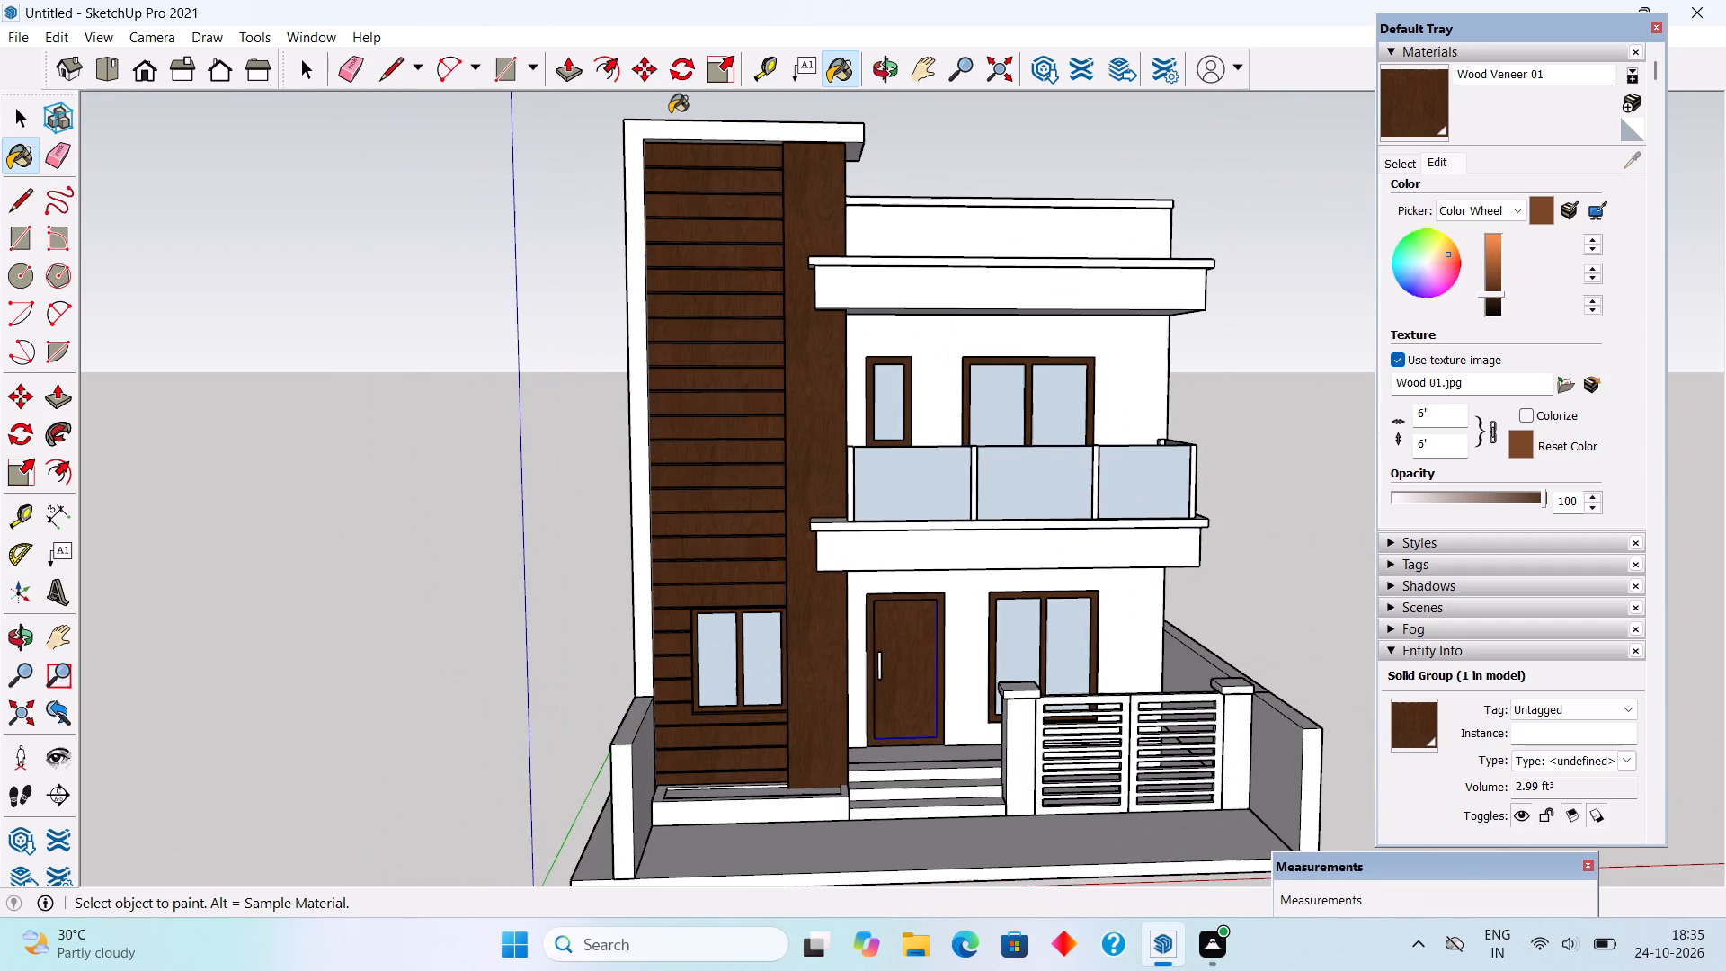
{"action": "key", "text": "space"}
{"action": "left_click", "coordinate": [1263, 365]}
{"action": "scroll", "coordinate": [892, 603], "scroll_direction": "up", "scroll_amount": 1}
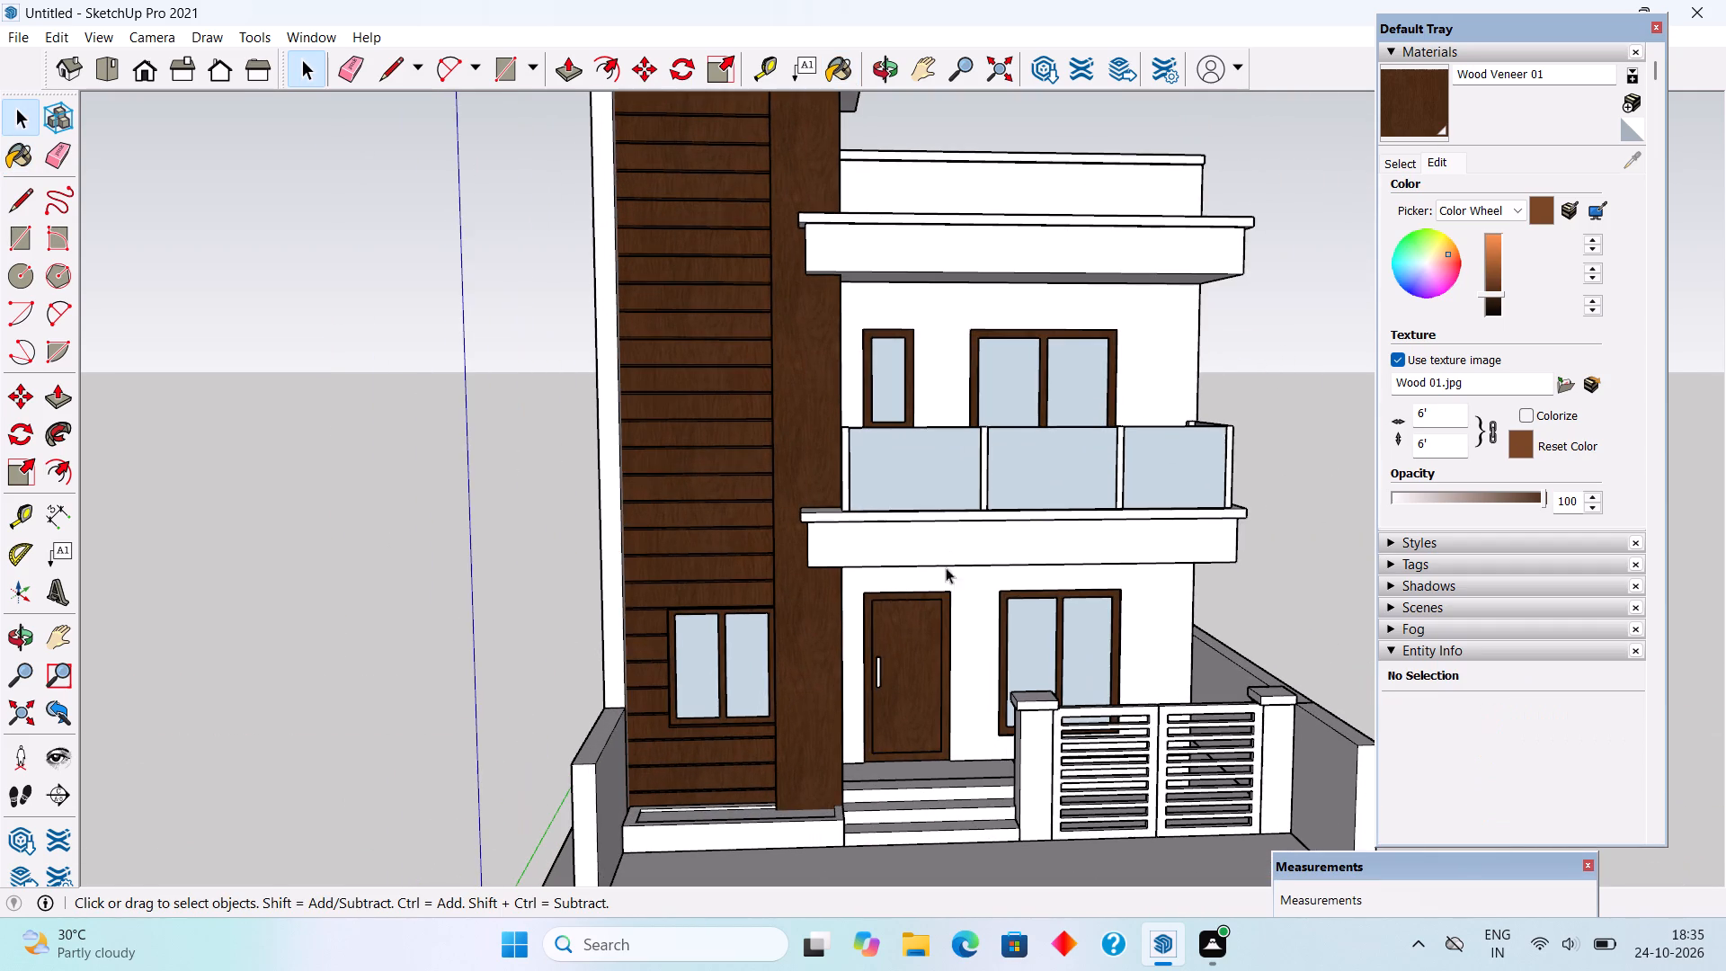
Paint the tower window's frame with the Wood Cherry Original material.
{"action": "left_click", "coordinate": [1402, 164]}
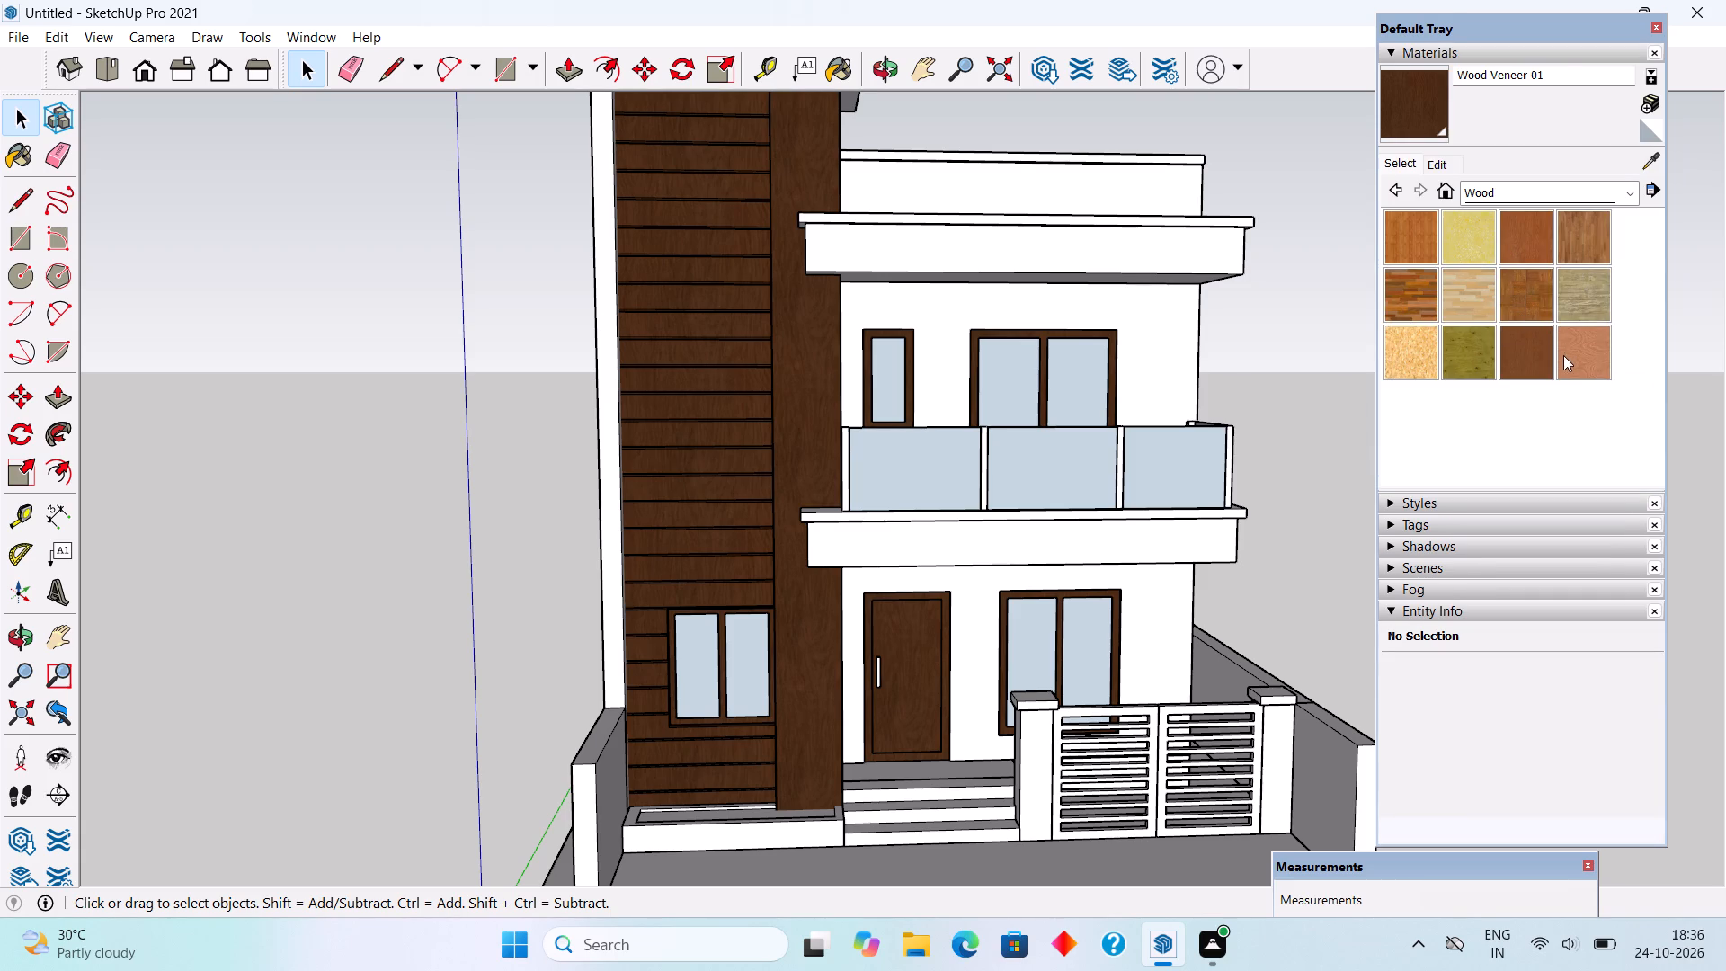
{"action": "left_click", "coordinate": [1536, 236]}
{"action": "scroll", "coordinate": [870, 716], "scroll_direction": "up", "scroll_amount": 5}
{"action": "scroll", "coordinate": [637, 728], "scroll_direction": "up", "scroll_amount": 3}
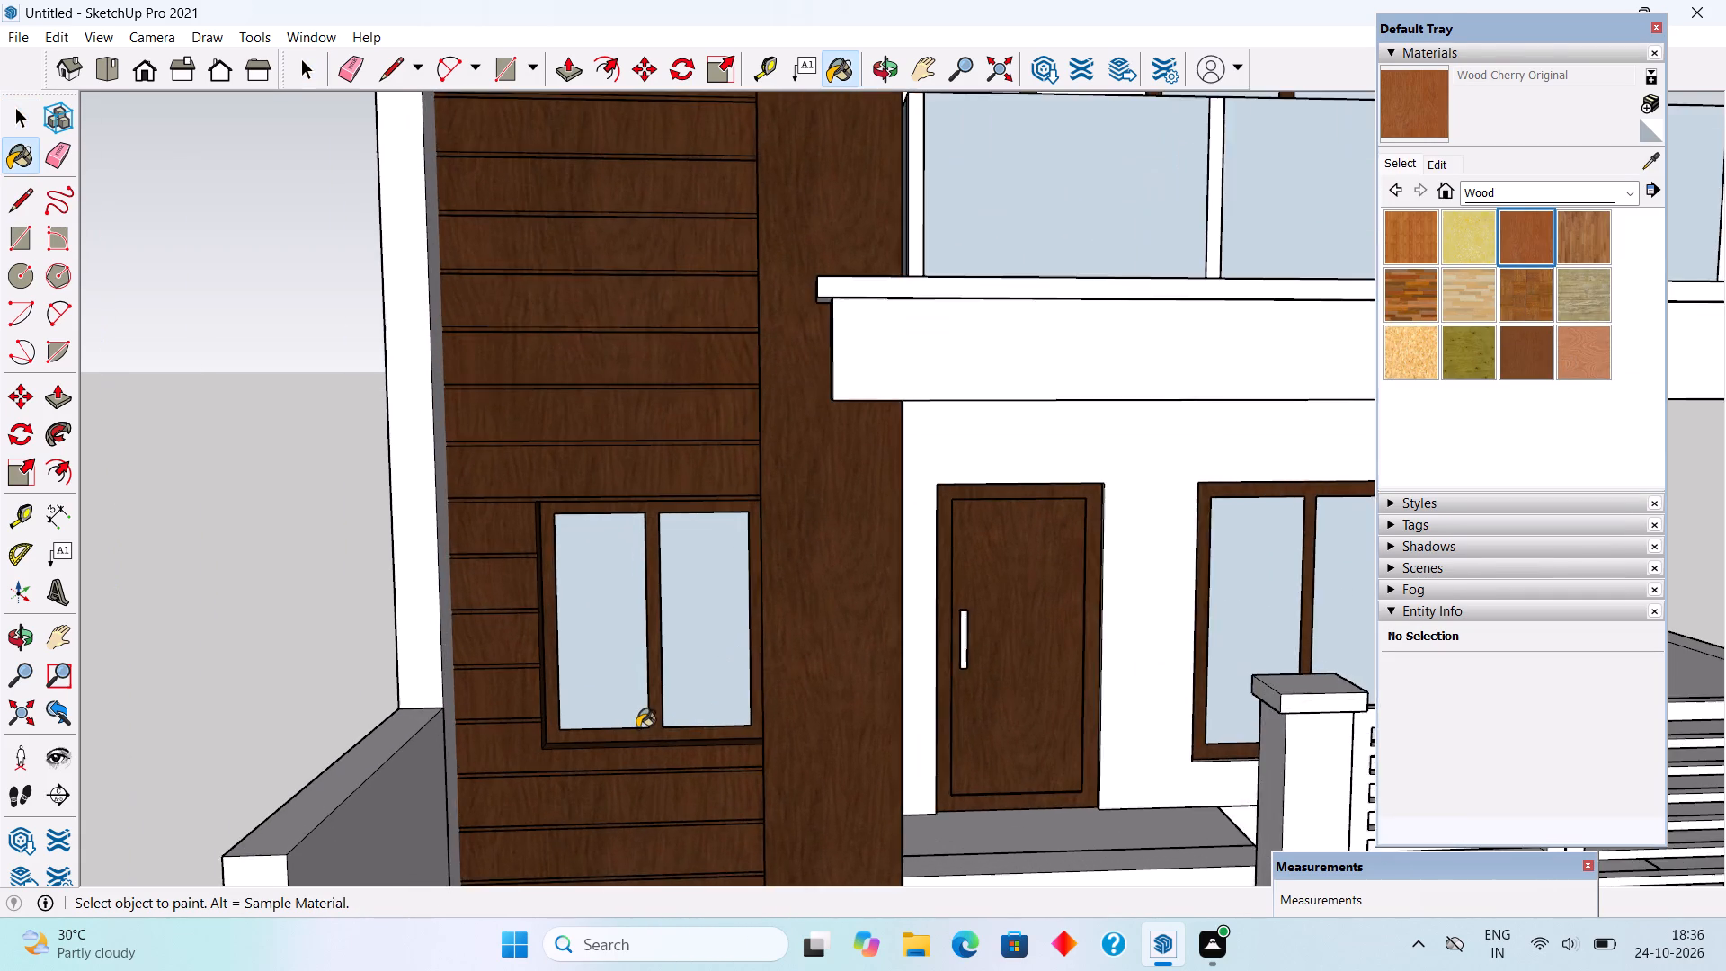
{"action": "left_click", "coordinate": [644, 738]}
{"action": "scroll", "coordinate": [644, 737], "scroll_direction": "down", "scroll_amount": 8}
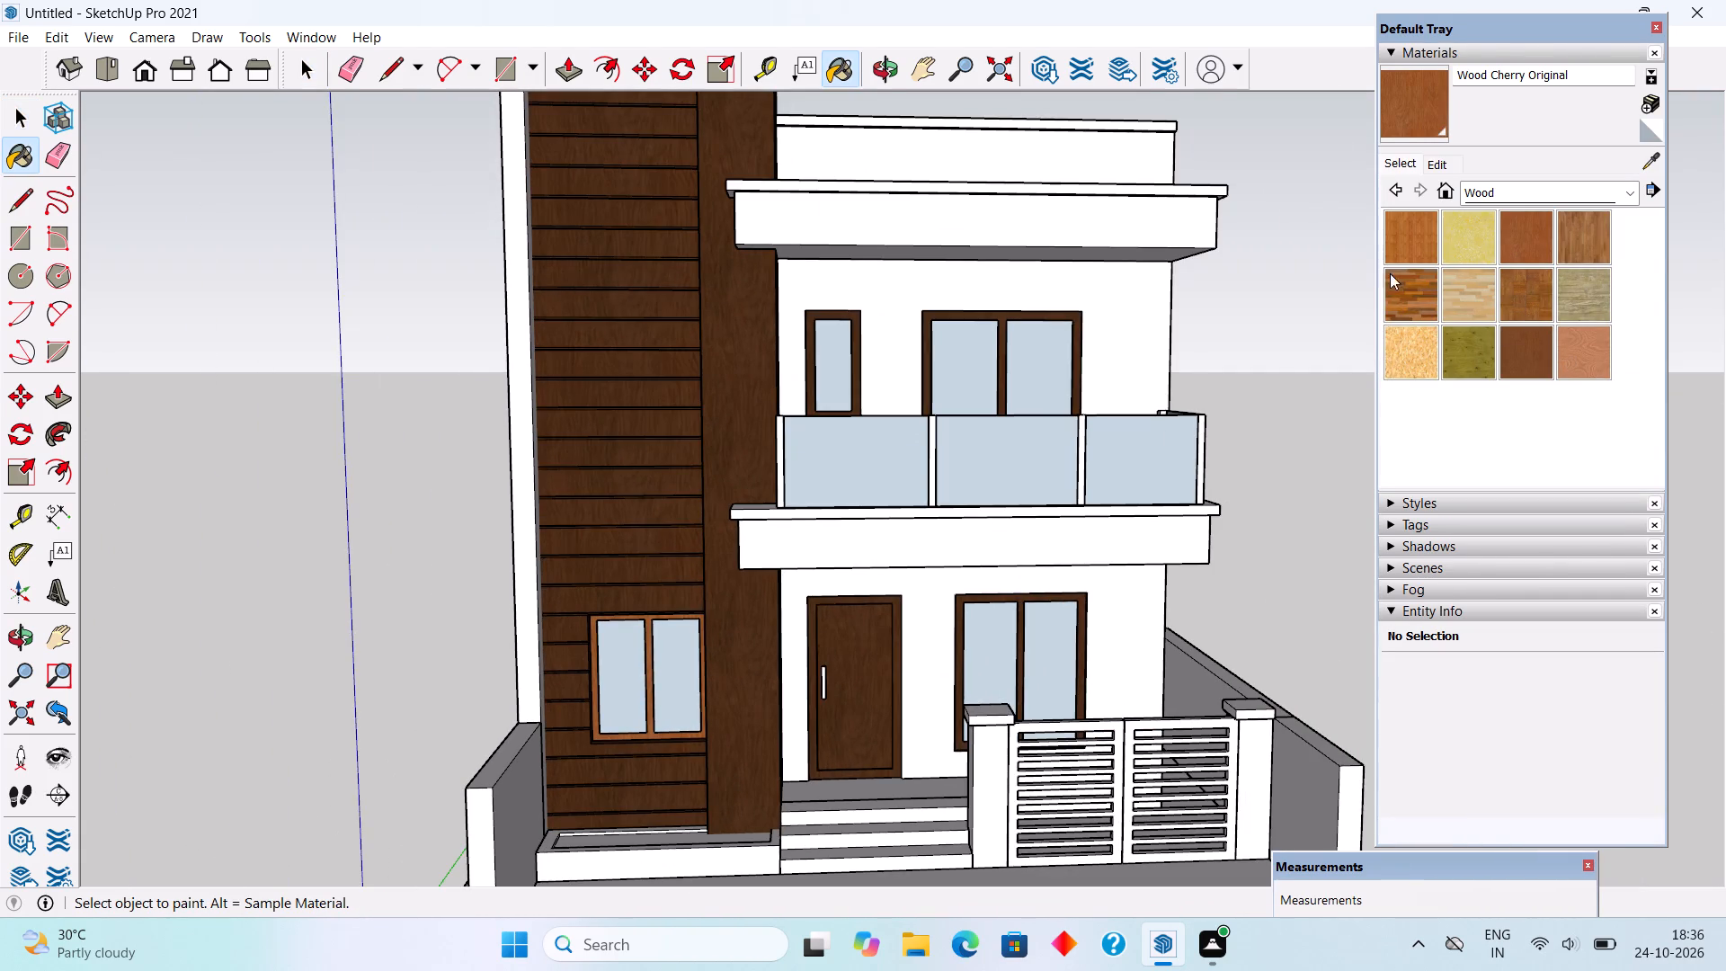
Edit the Wood Cherry Original material to a darker shade and leave the Paint Bucket tool.
{"action": "left_click", "coordinate": [1436, 158]}
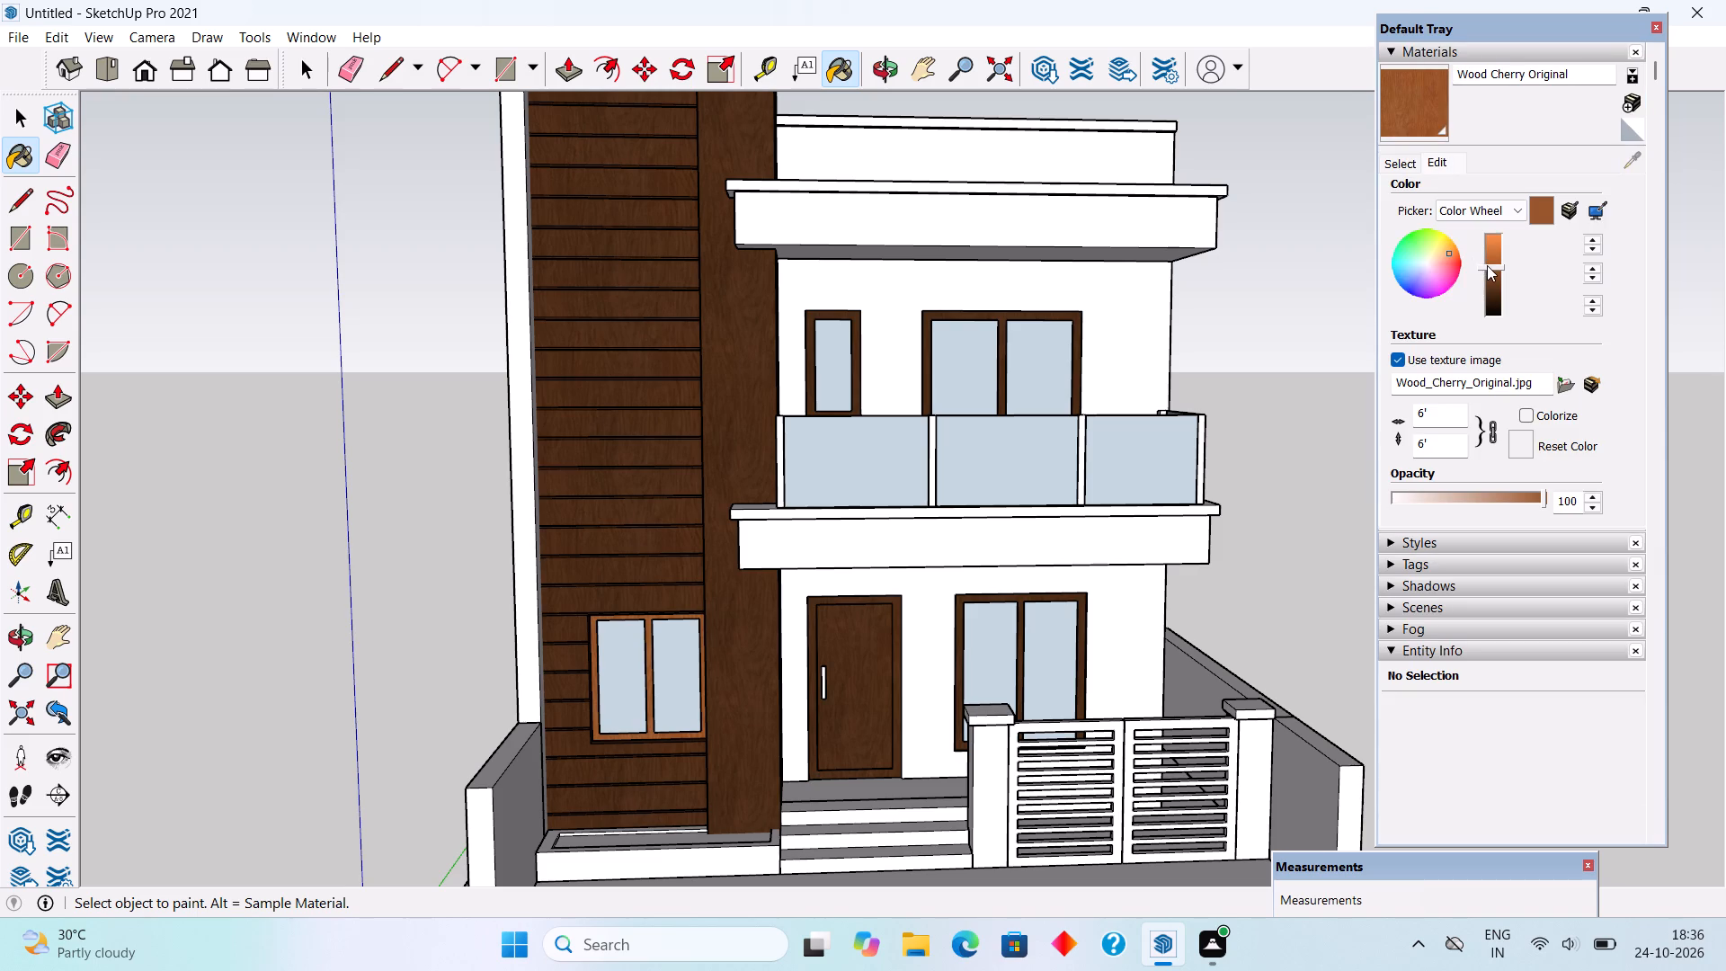
{"action": "left_click_drag", "start_coordinate": [1487, 265], "coordinate": [1496, 280]}
{"action": "key", "text": "space"}
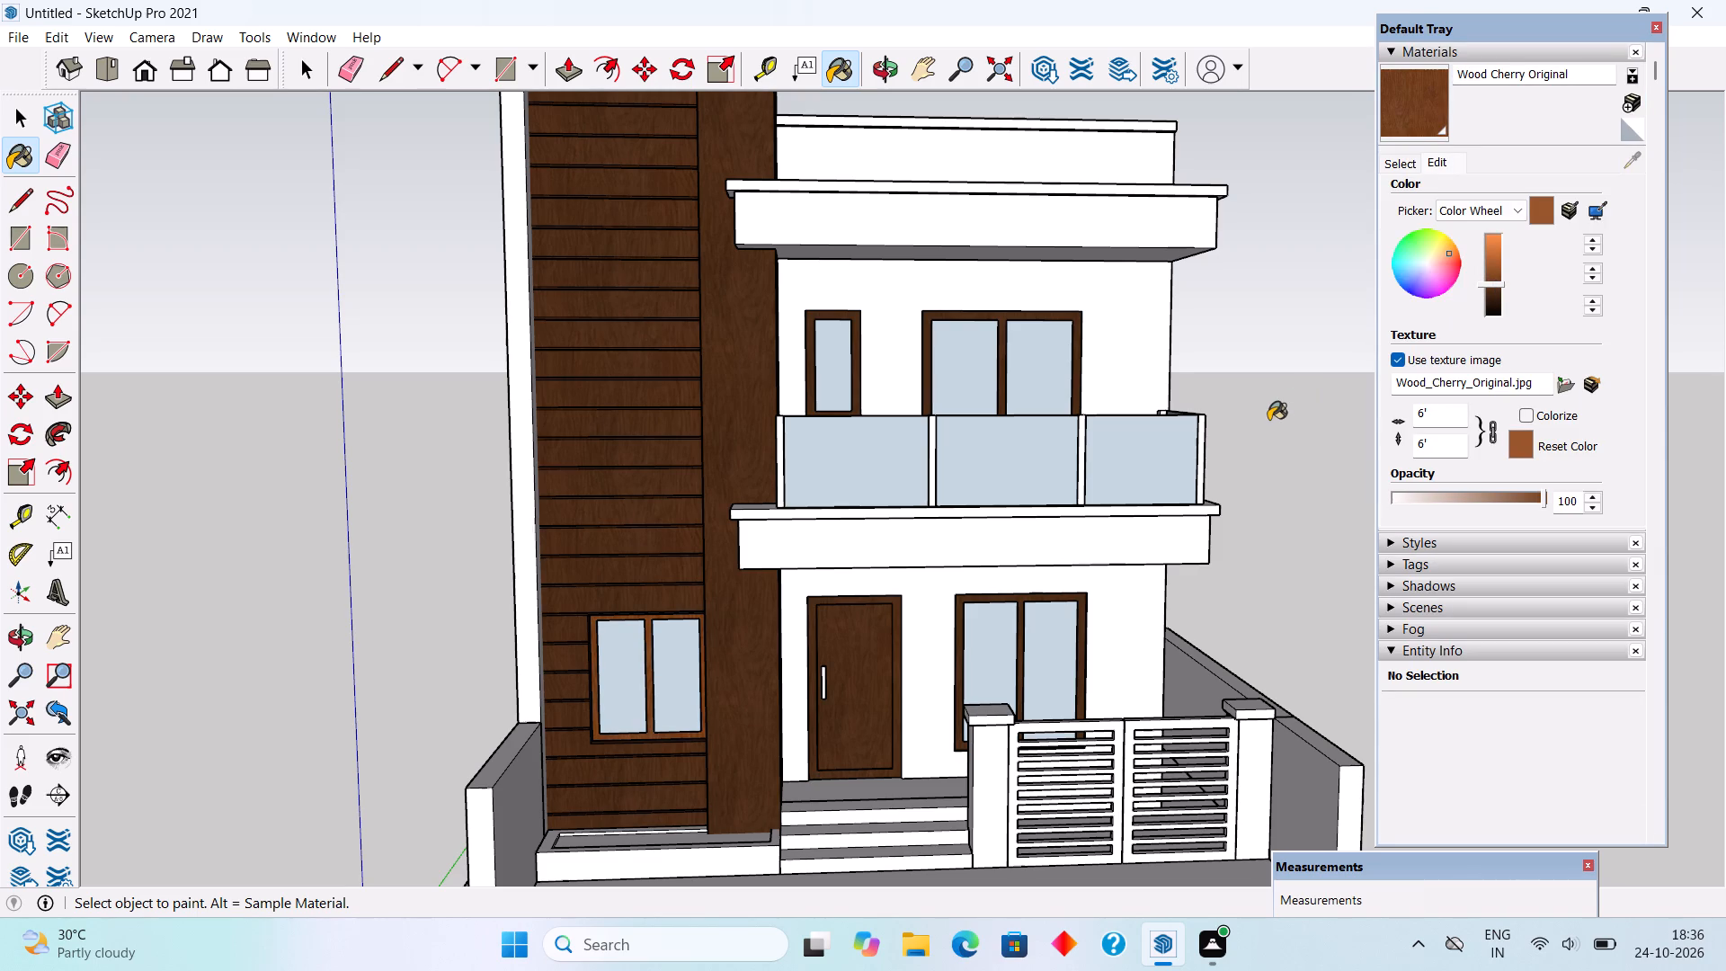
{"action": "scroll", "coordinate": [1268, 420], "scroll_direction": "down", "scroll_amount": 4}
{"action": "key", "text": "space"}
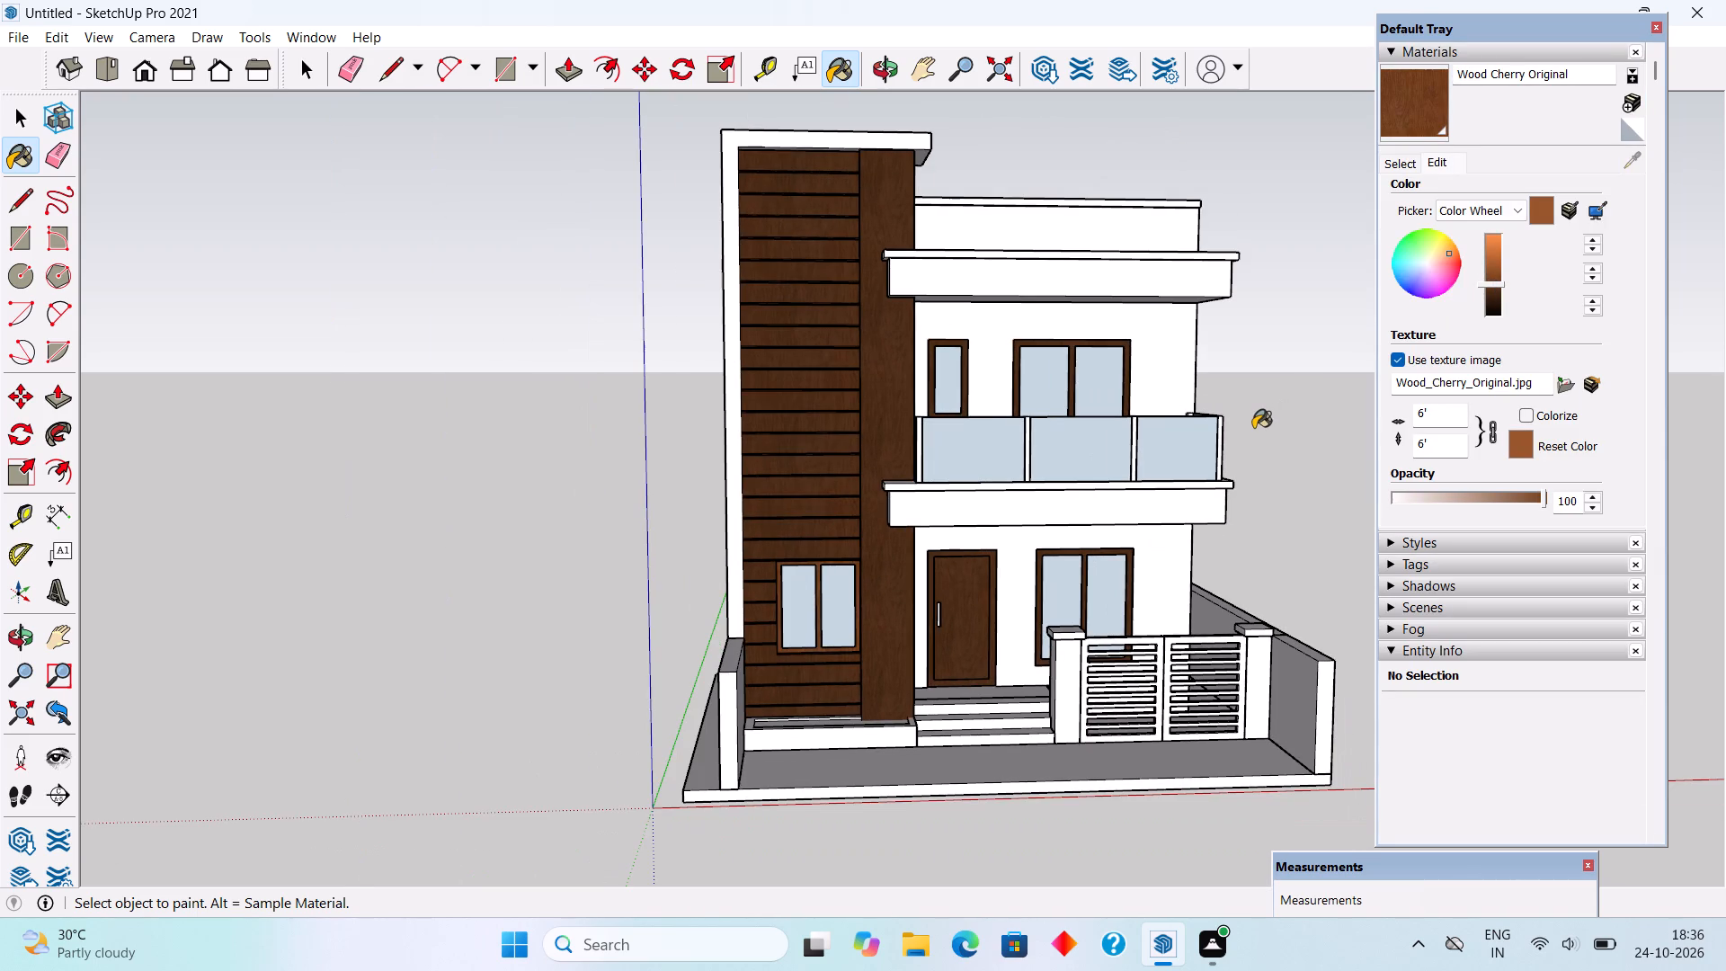
{"action": "key", "text": "space"}
{"action": "scroll", "coordinate": [1186, 383], "scroll_direction": "down", "scroll_amount": 2}
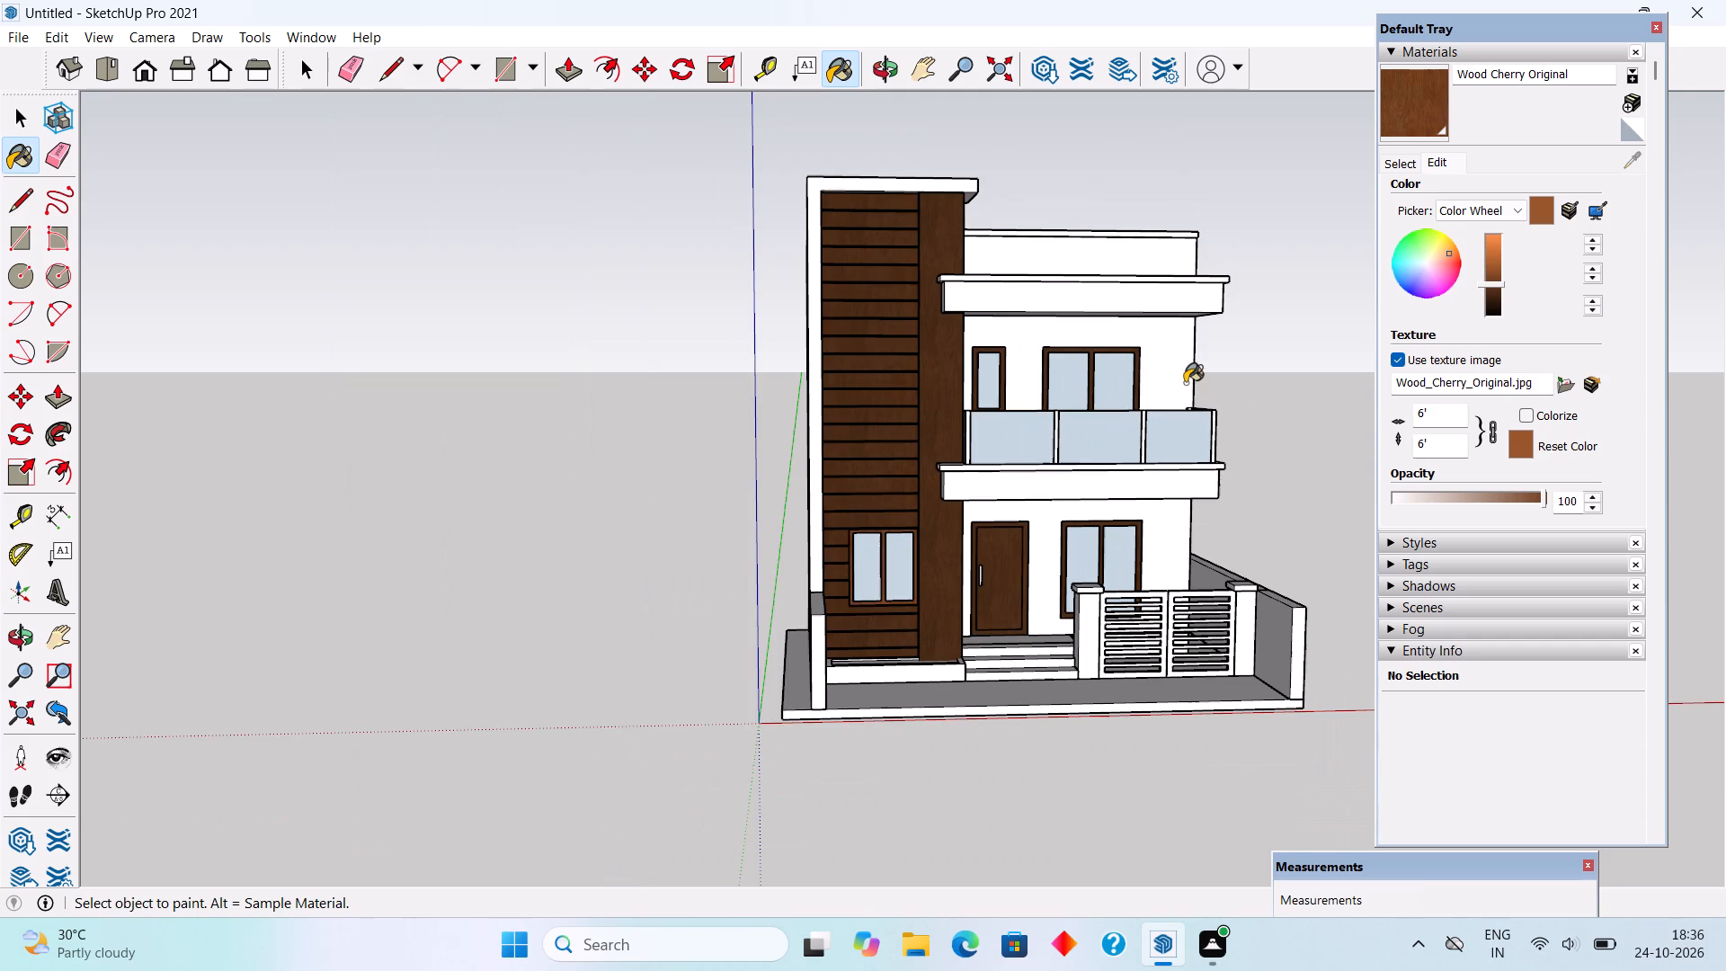
{"action": "key", "text": "space"}
{"action": "left_click", "coordinate": [1233, 340]}
{"action": "key", "text": "space"}
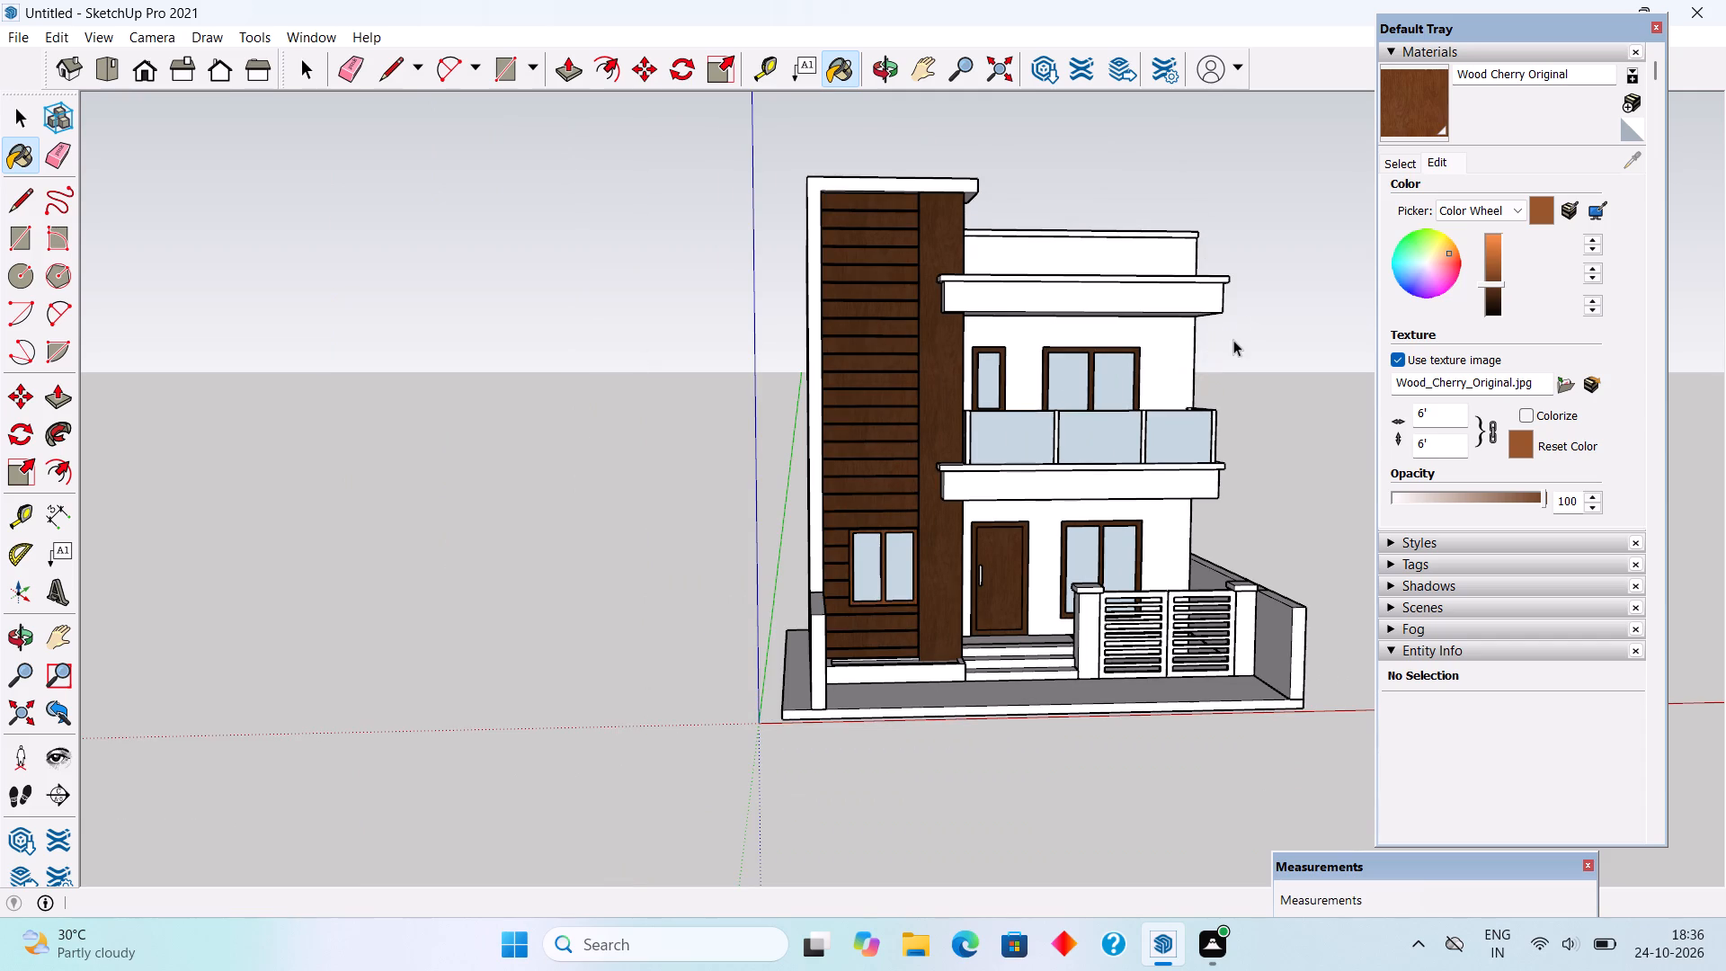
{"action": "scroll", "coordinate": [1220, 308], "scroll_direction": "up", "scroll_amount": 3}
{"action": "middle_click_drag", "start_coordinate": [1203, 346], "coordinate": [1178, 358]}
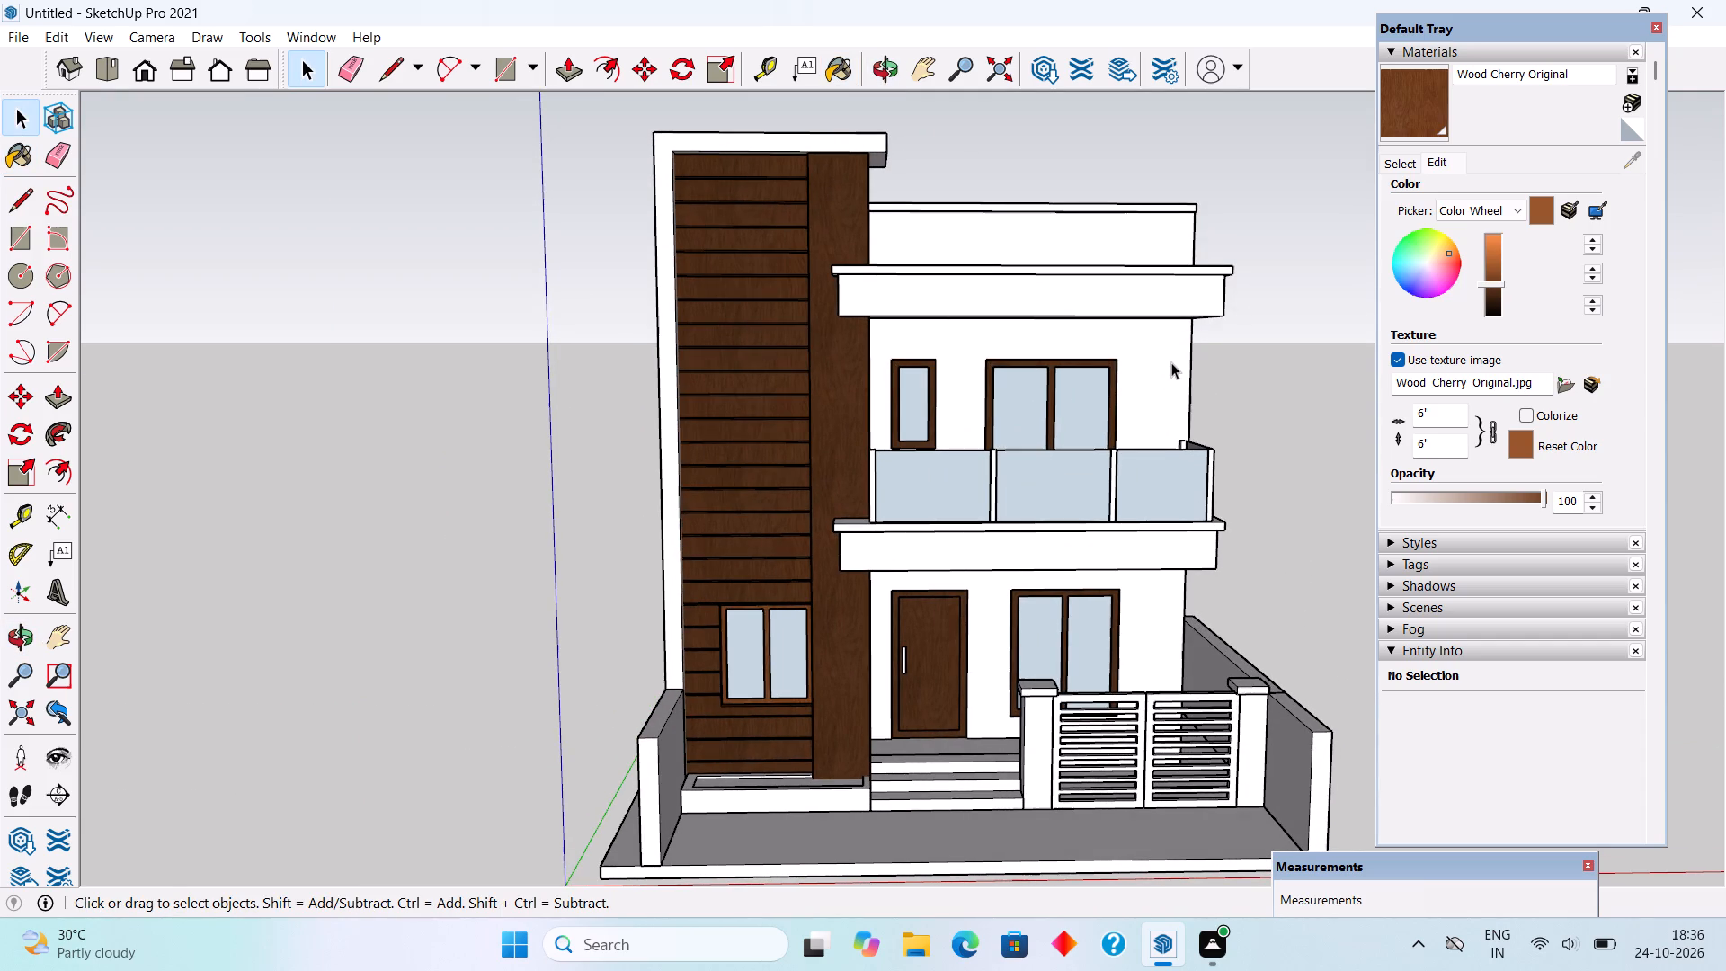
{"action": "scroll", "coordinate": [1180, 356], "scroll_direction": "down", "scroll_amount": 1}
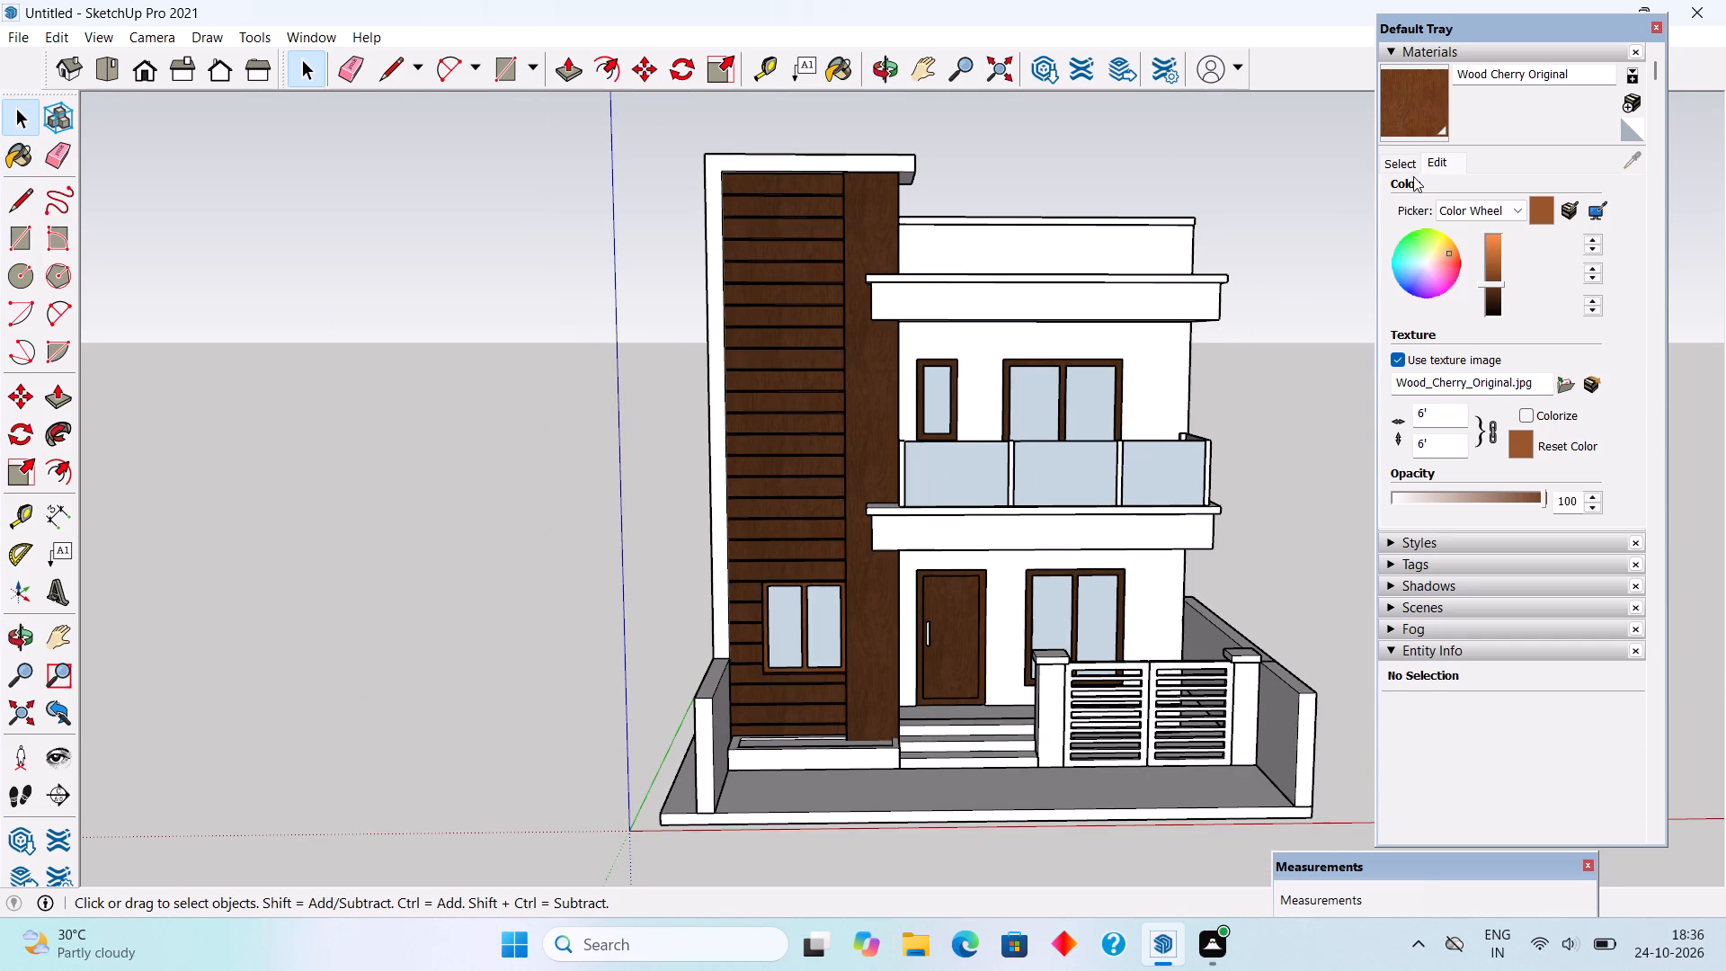
Paint the front gate with the dark grey Color M07 from the Colors collection.
{"action": "left_click", "coordinate": [1413, 167]}
{"action": "left_click", "coordinate": [1532, 190]}
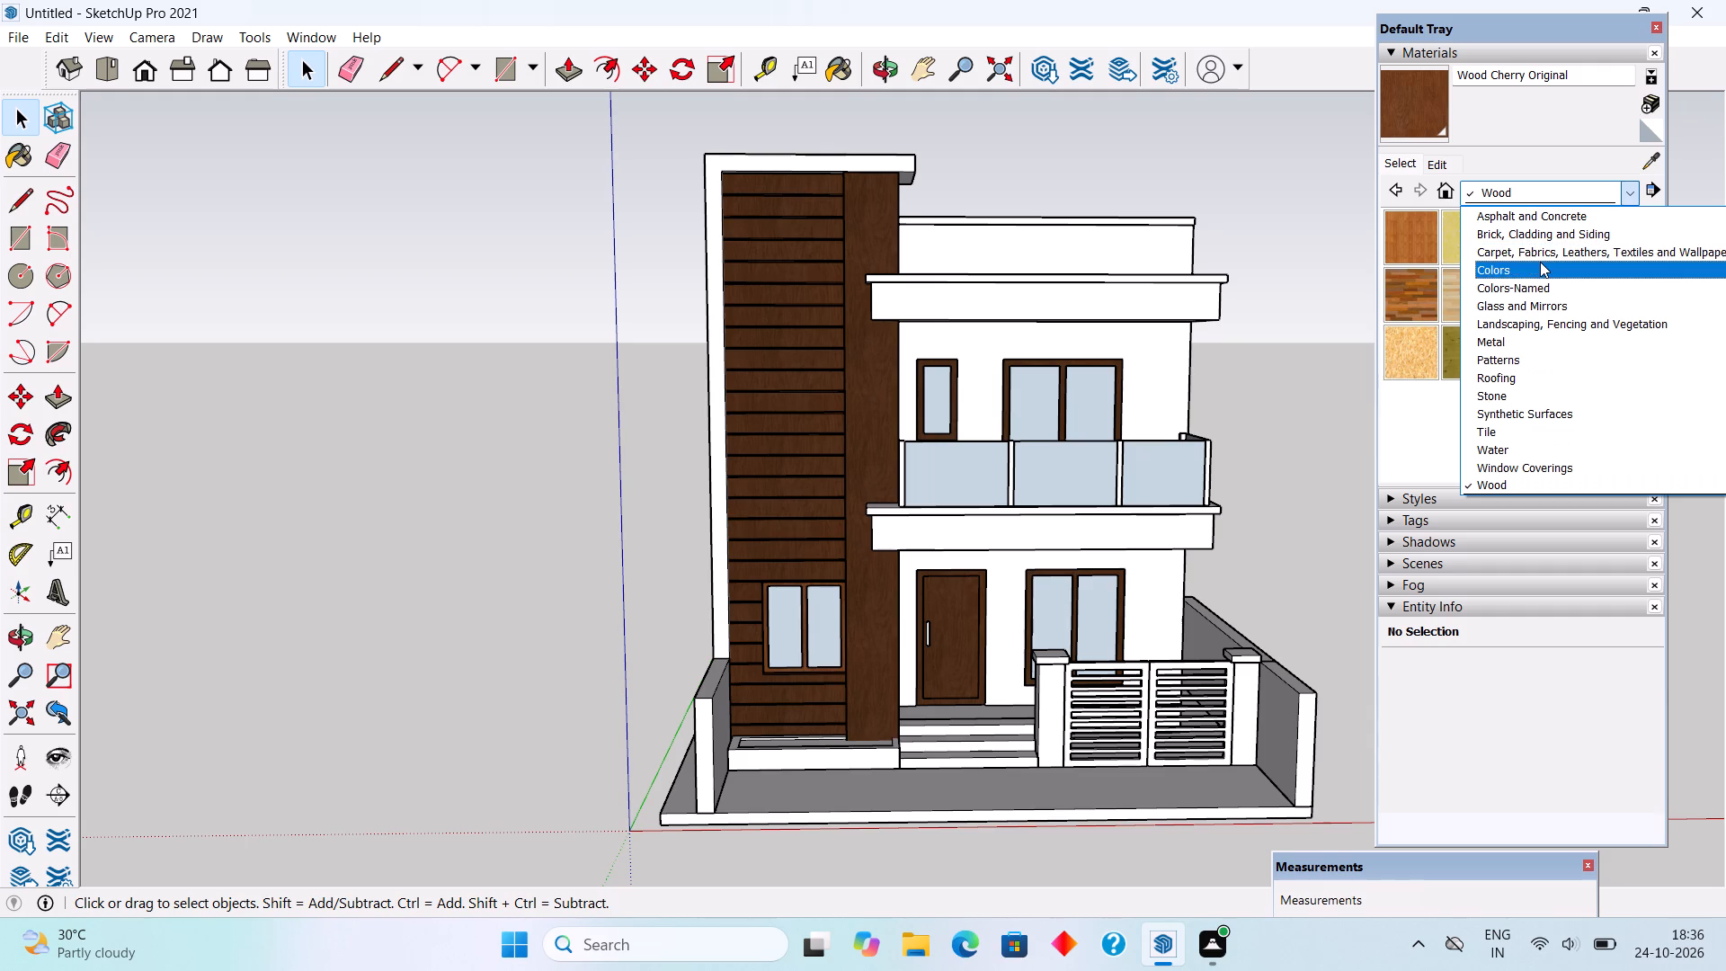
{"action": "left_click", "coordinate": [1540, 262]}
{"action": "scroll", "coordinate": [1539, 268], "scroll_direction": "down", "scroll_amount": 13}
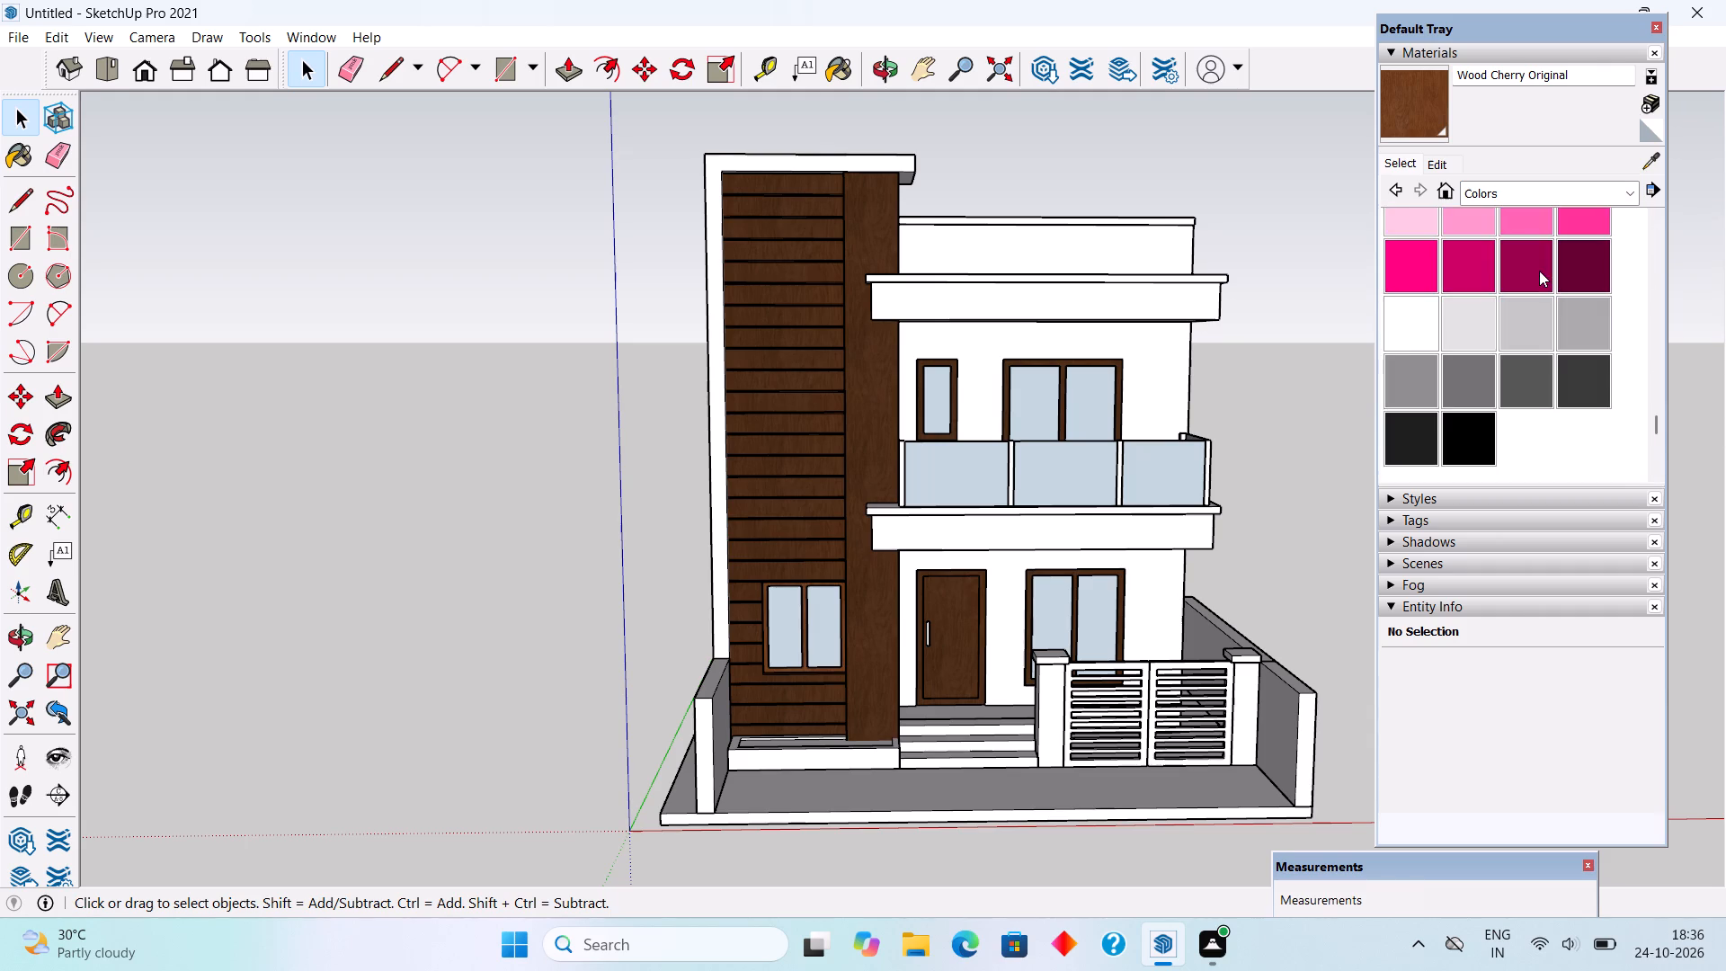
{"action": "left_click", "coordinate": [1487, 316]}
{"action": "left_click", "coordinate": [1570, 281]}
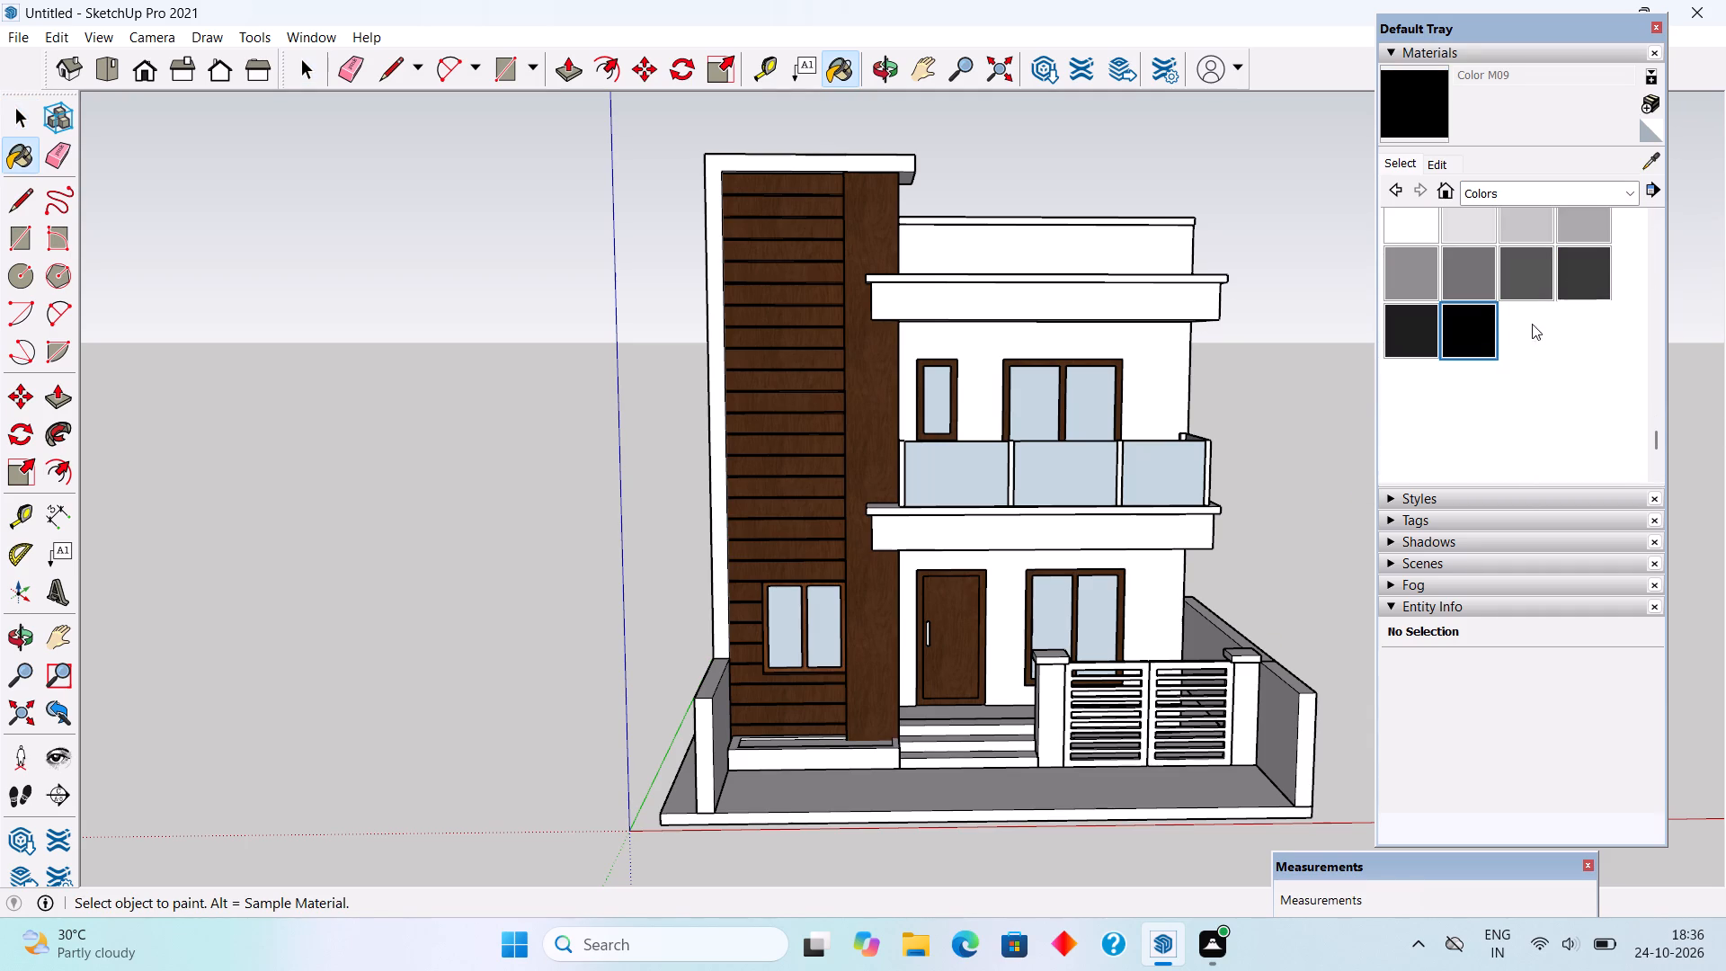
{"action": "scroll", "coordinate": [1118, 695], "scroll_direction": "up", "scroll_amount": 5}
{"action": "left_click", "coordinate": [1151, 682]}
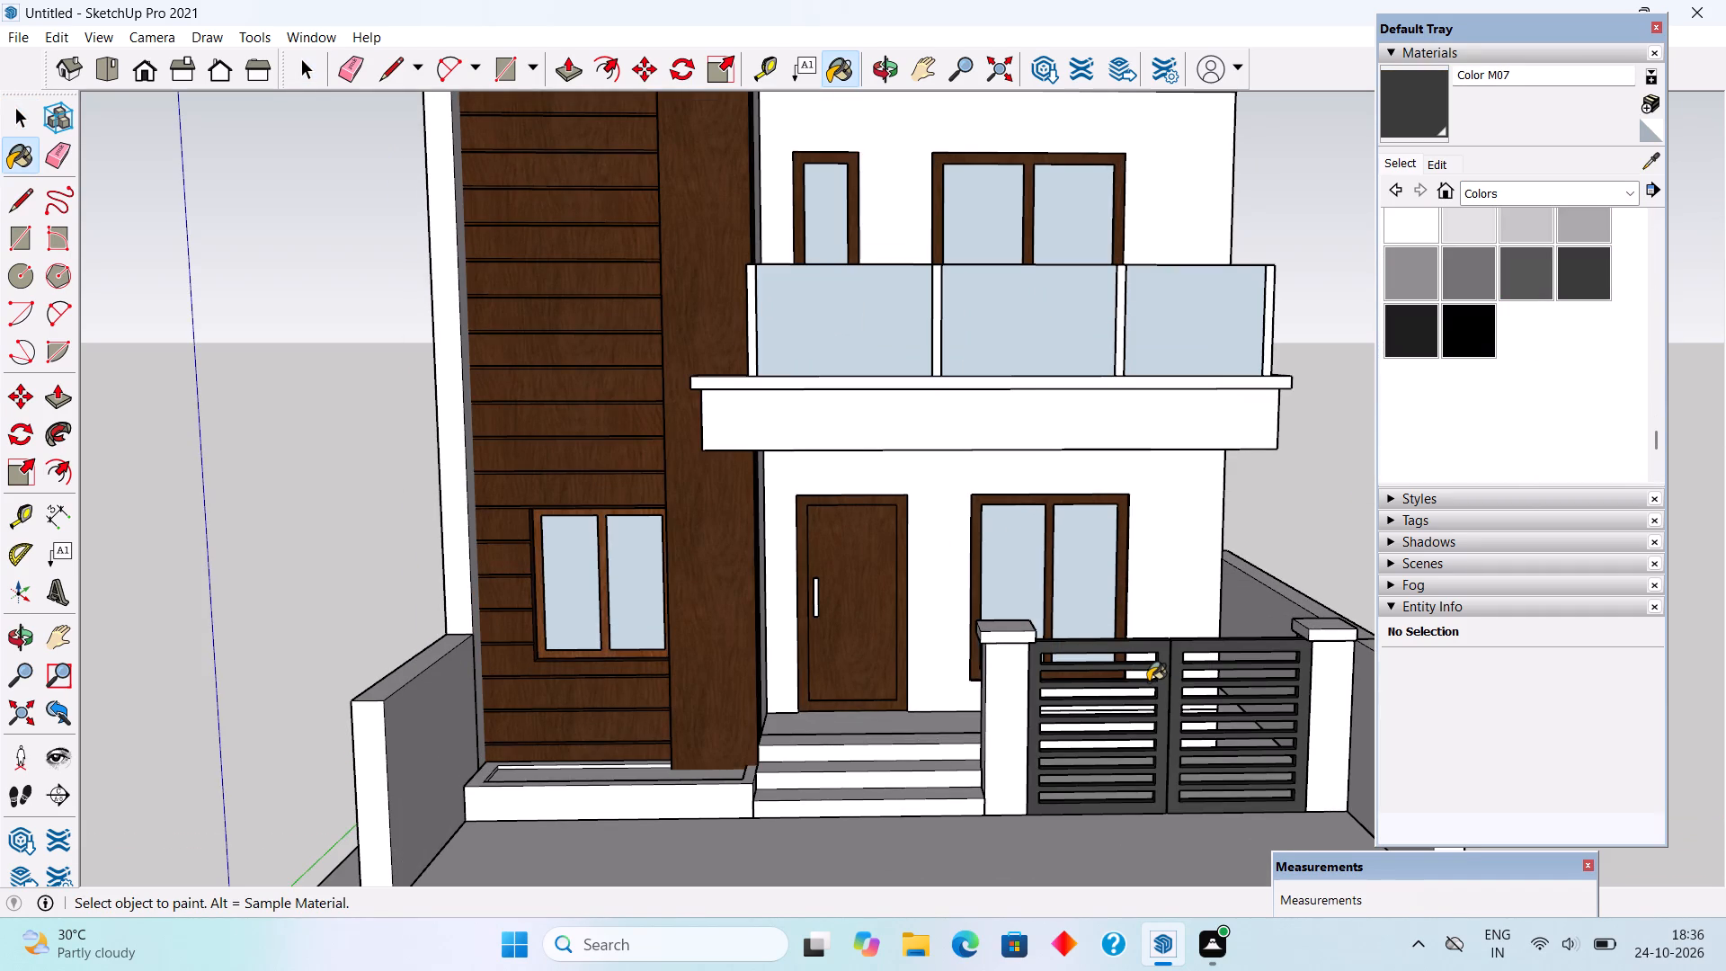
Paint all the balcony railing posts with Color M07, including the corner post and the rear side post.
{"action": "scroll", "coordinate": [937, 380], "scroll_direction": "up", "scroll_amount": 3}
{"action": "left_click", "coordinate": [937, 363]}
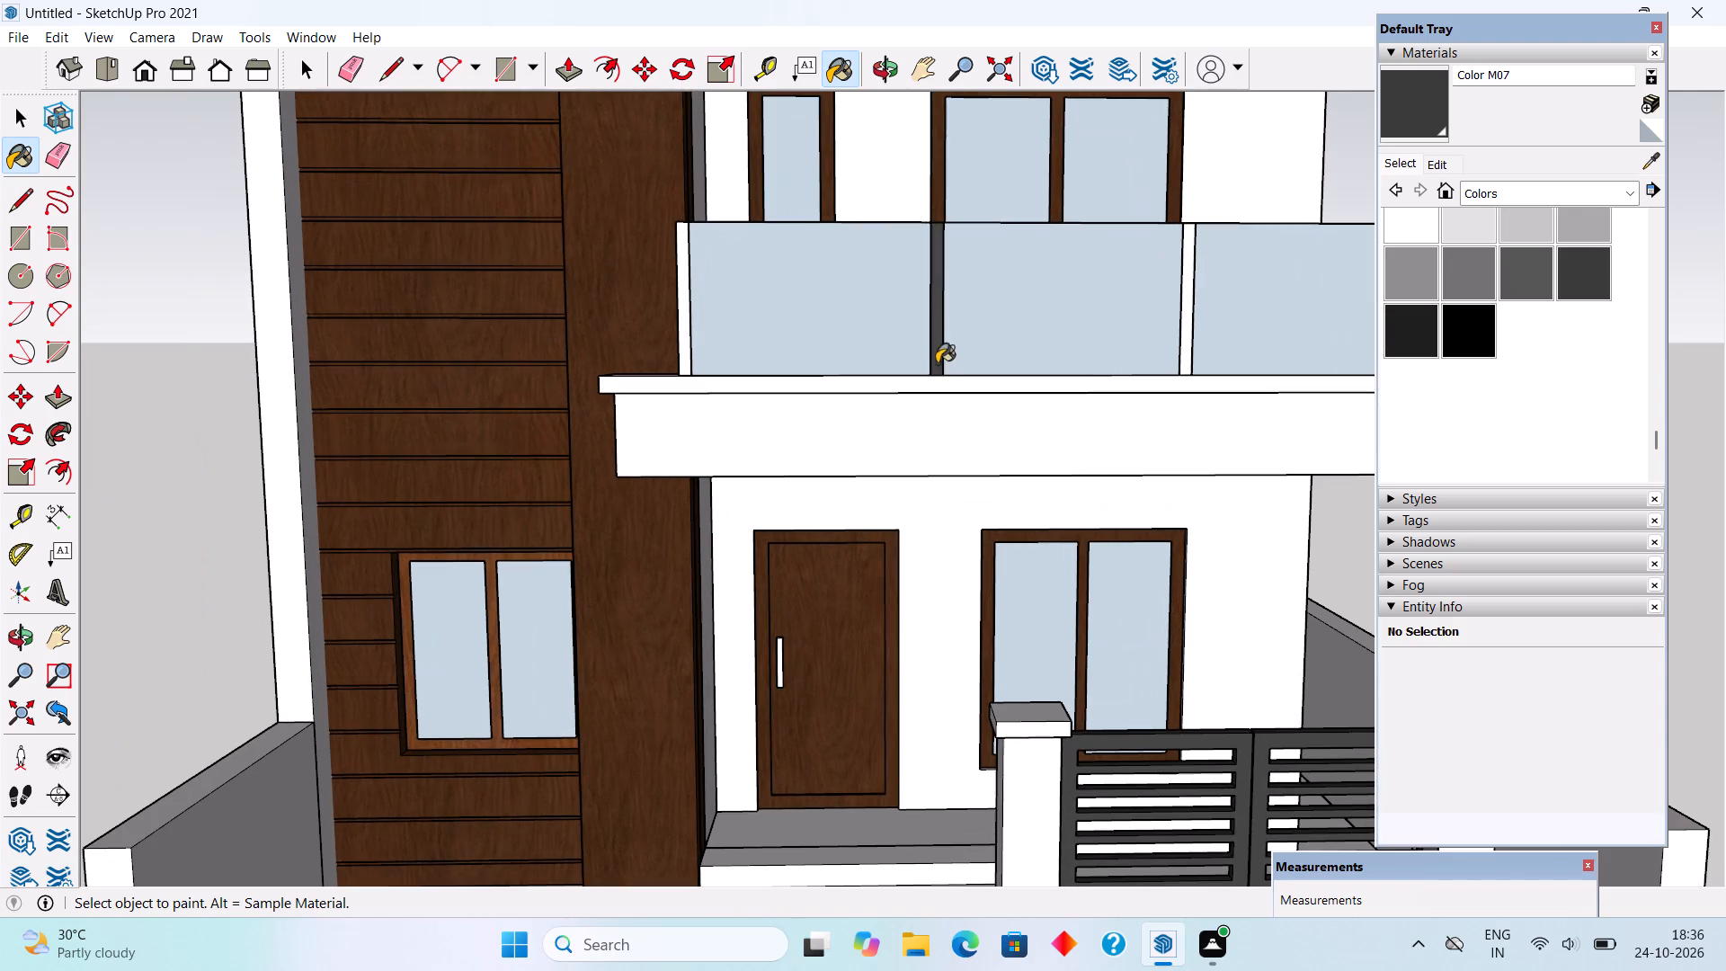
{"action": "middle_click_drag", "start_coordinate": [930, 395], "coordinate": [1190, 524]}
{"action": "left_click", "coordinate": [805, 305]}
{"action": "middle_click_drag", "start_coordinate": [890, 435], "coordinate": [484, 431]}
{"action": "scroll", "coordinate": [479, 433], "scroll_direction": "down", "scroll_amount": 3}
{"action": "left_click", "coordinate": [920, 403]}
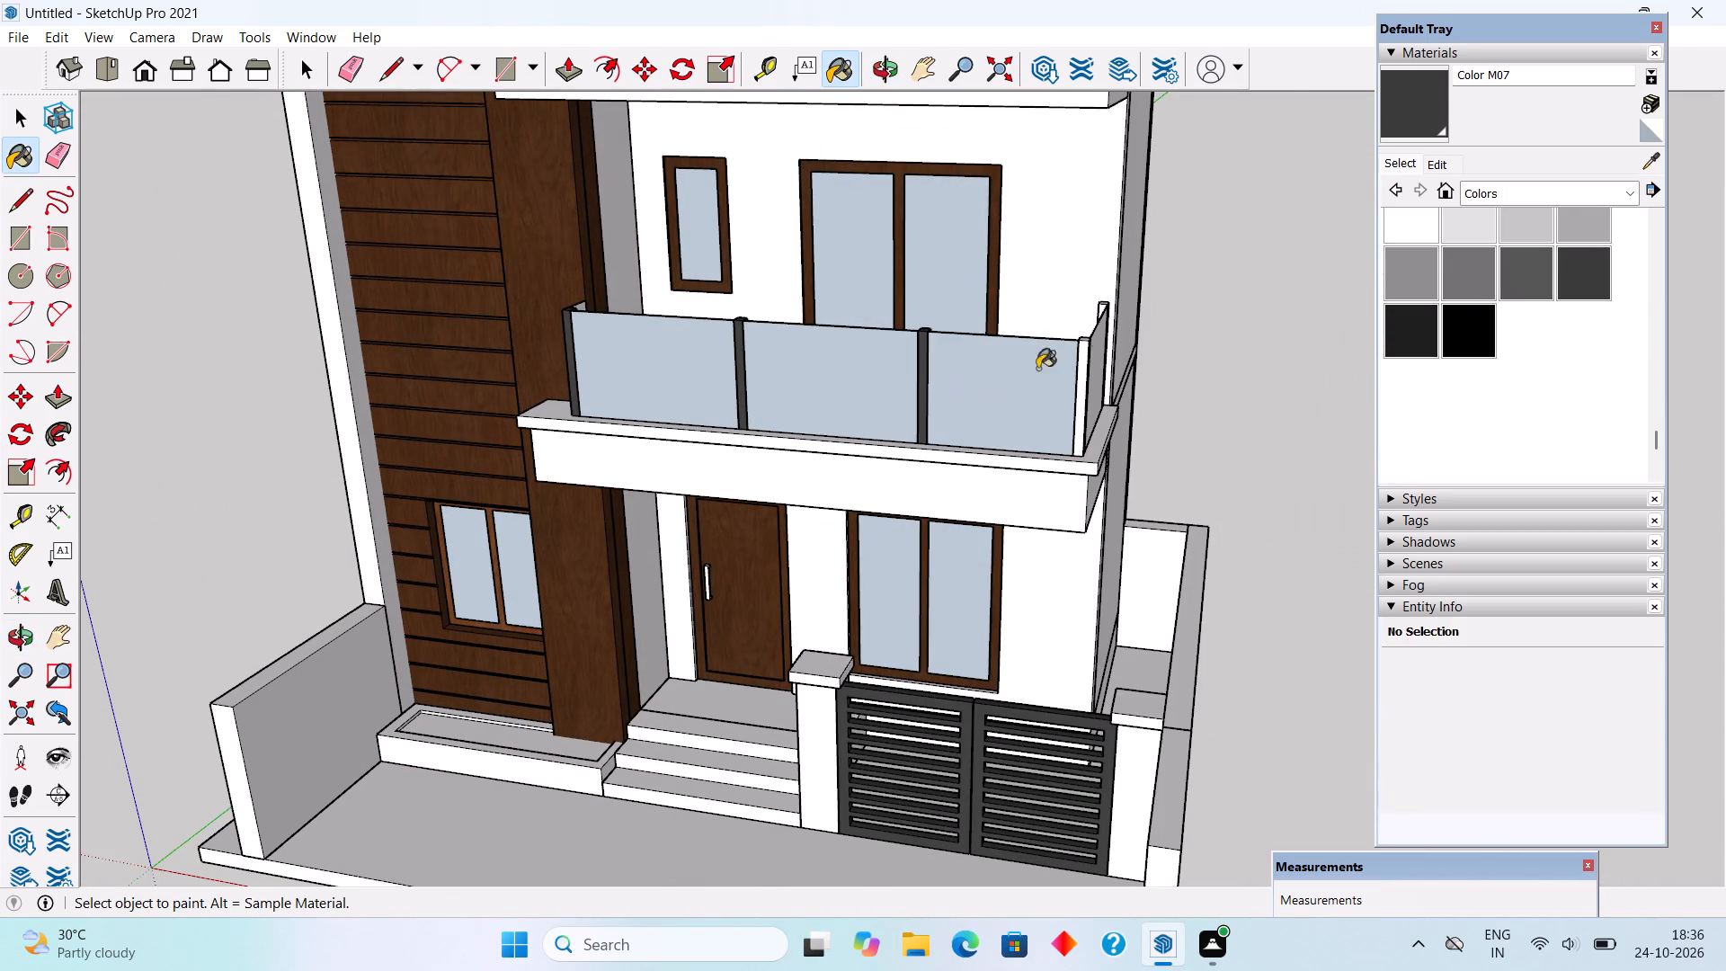
{"action": "middle_click_drag", "start_coordinate": [1108, 343], "coordinate": [847, 426]}
{"action": "scroll", "coordinate": [1043, 400], "scroll_direction": "up", "scroll_amount": 2}
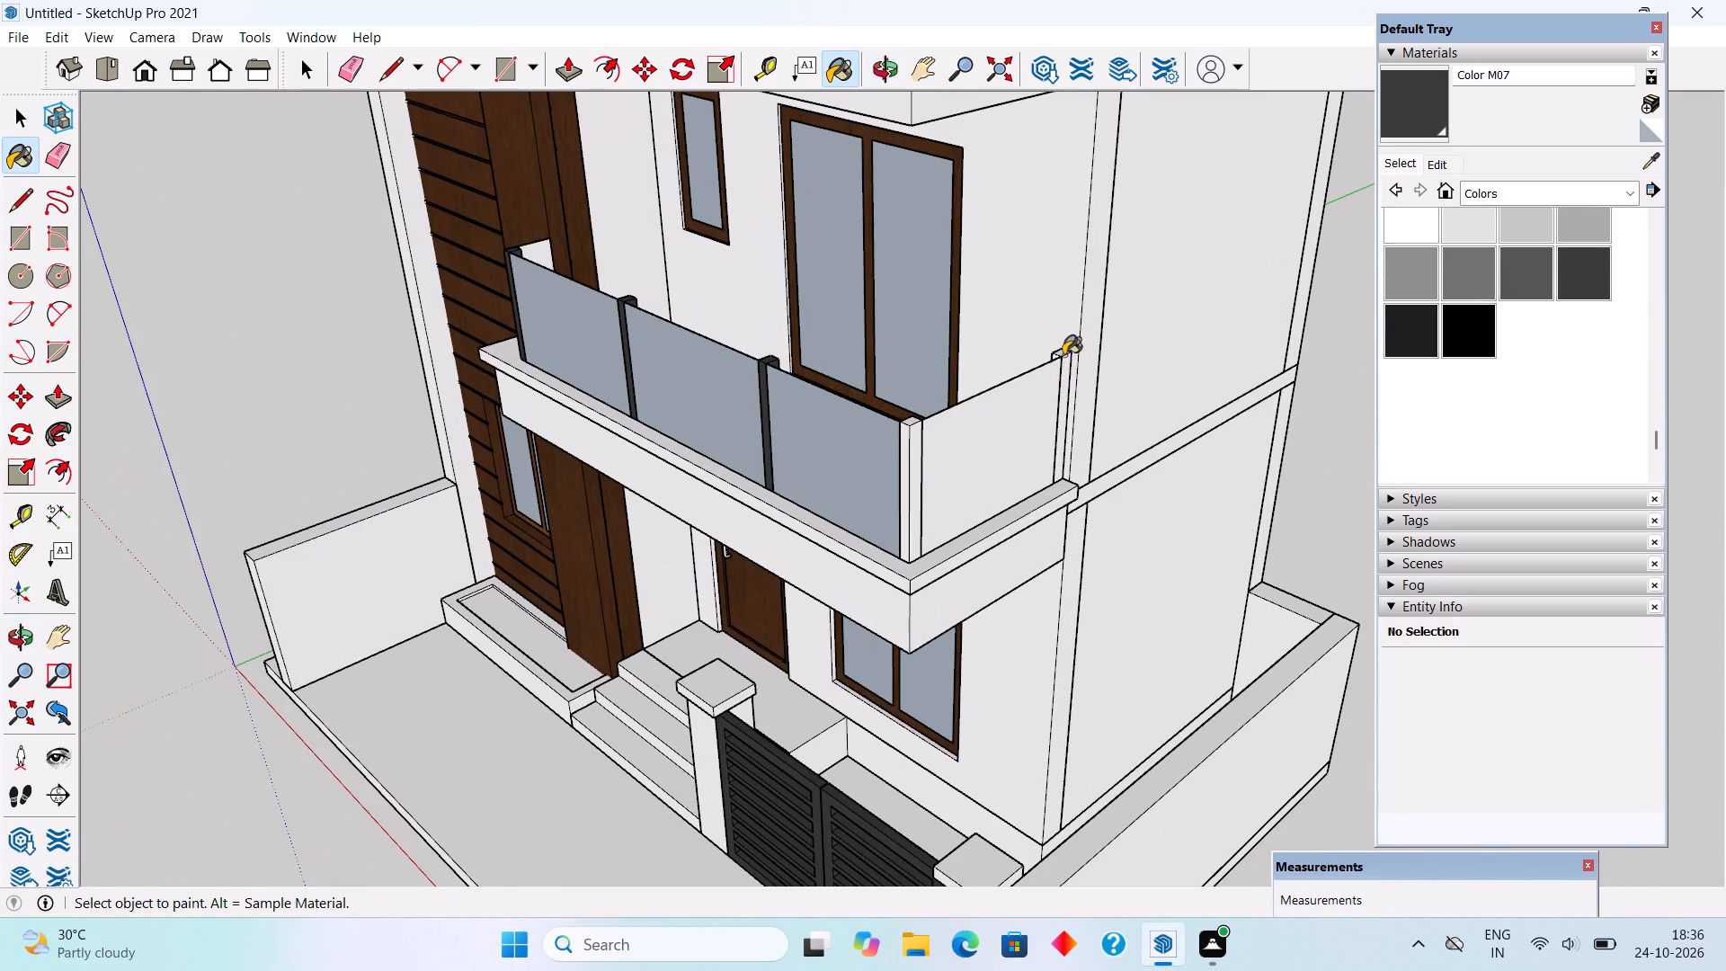
{"action": "left_click", "coordinate": [1063, 355]}
{"action": "left_click", "coordinate": [910, 430]}
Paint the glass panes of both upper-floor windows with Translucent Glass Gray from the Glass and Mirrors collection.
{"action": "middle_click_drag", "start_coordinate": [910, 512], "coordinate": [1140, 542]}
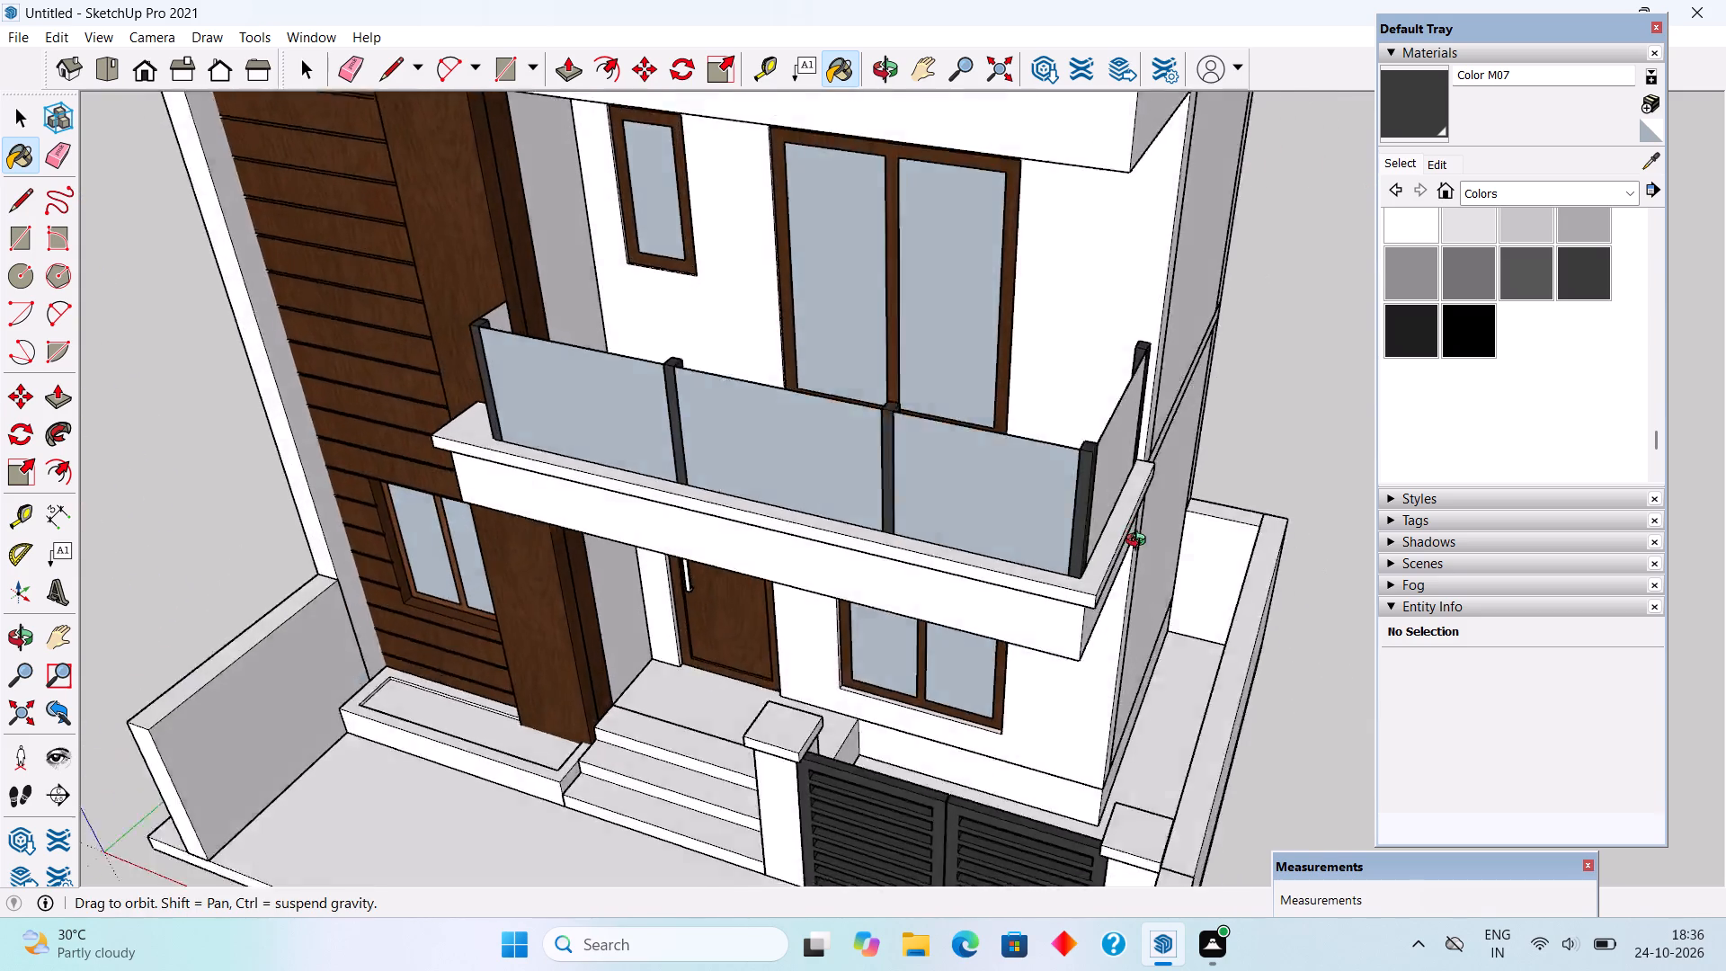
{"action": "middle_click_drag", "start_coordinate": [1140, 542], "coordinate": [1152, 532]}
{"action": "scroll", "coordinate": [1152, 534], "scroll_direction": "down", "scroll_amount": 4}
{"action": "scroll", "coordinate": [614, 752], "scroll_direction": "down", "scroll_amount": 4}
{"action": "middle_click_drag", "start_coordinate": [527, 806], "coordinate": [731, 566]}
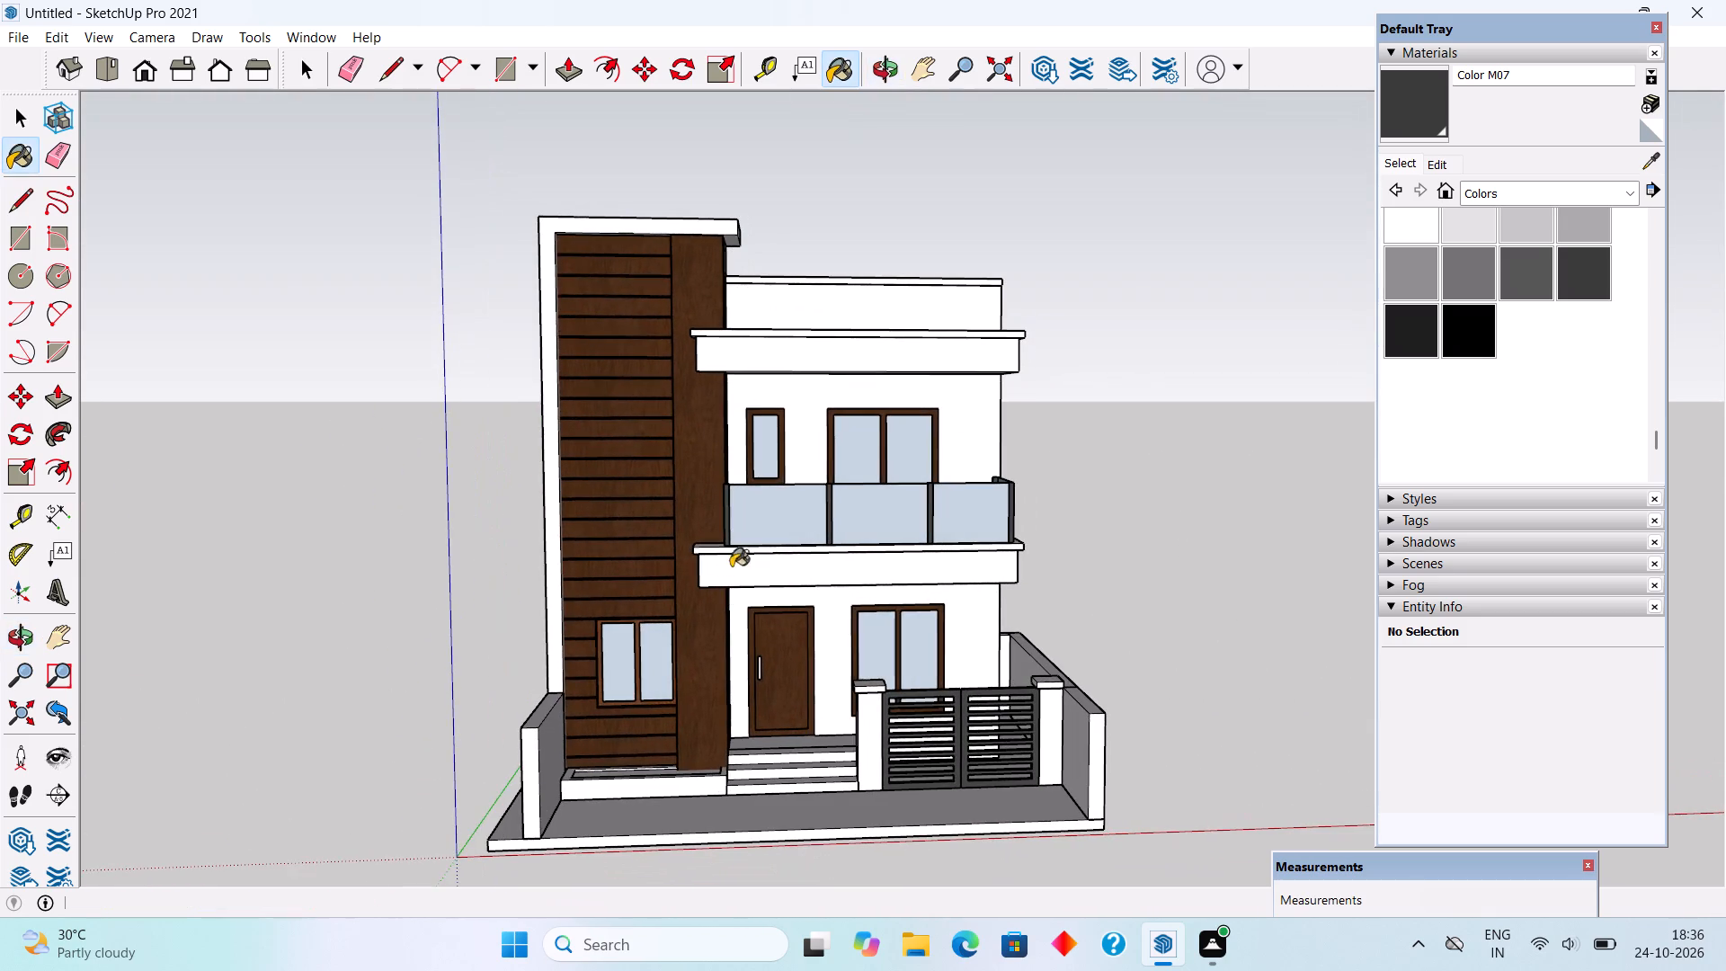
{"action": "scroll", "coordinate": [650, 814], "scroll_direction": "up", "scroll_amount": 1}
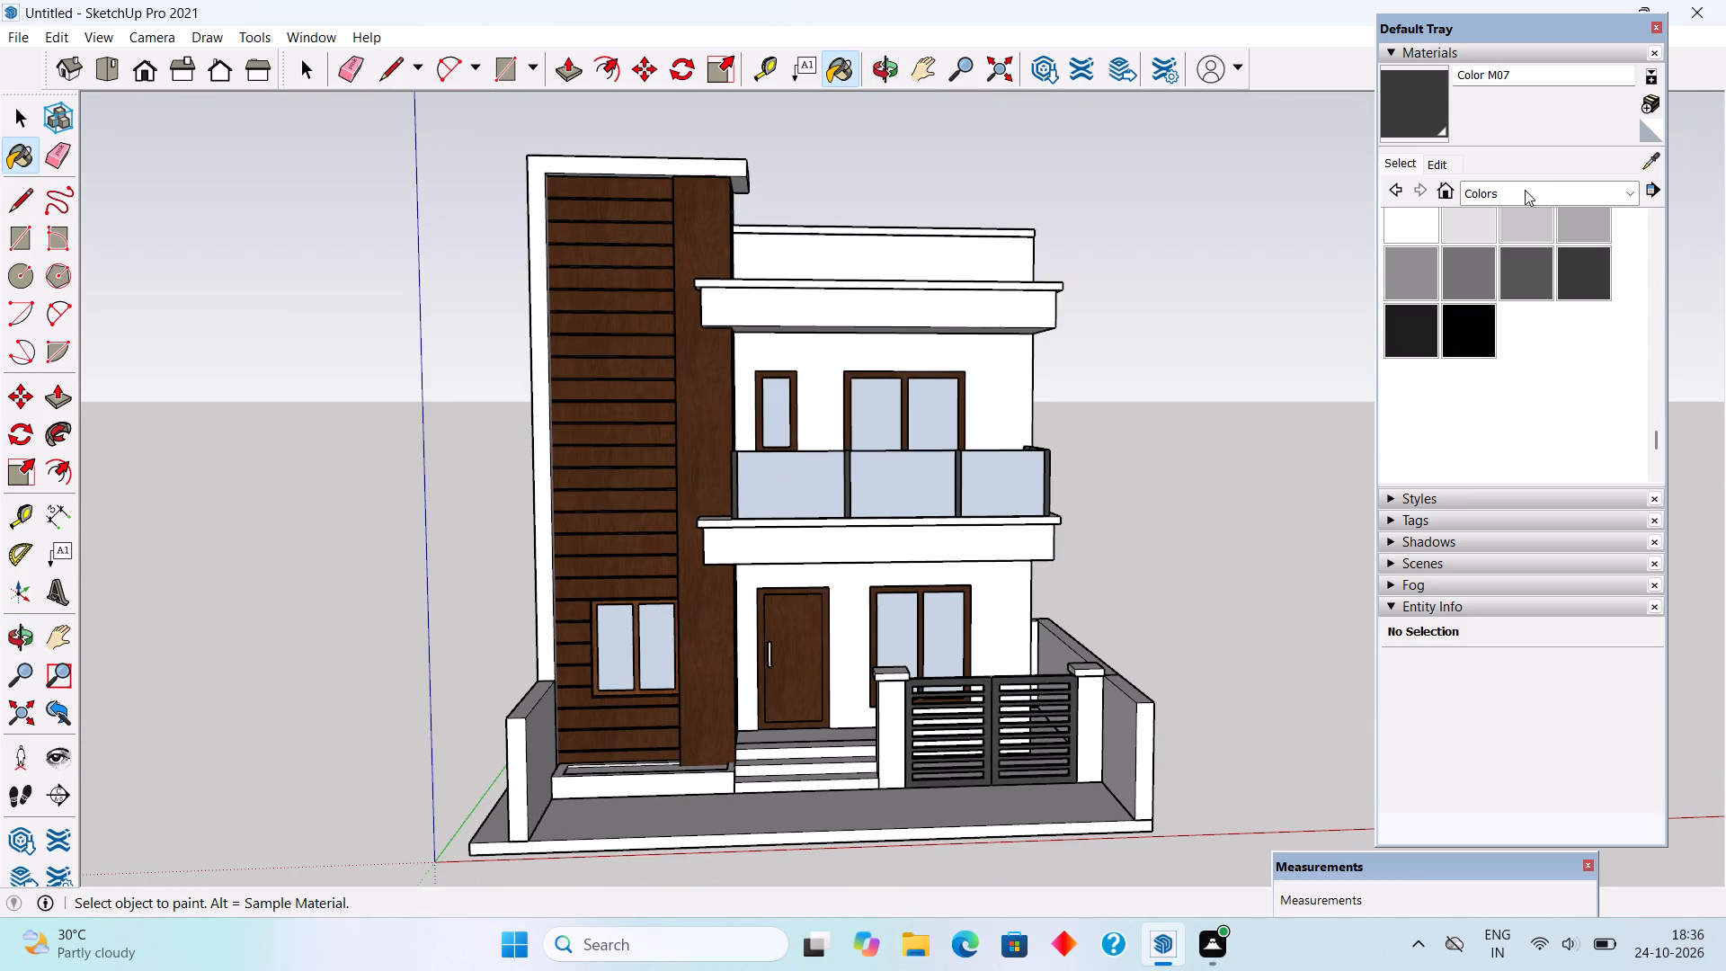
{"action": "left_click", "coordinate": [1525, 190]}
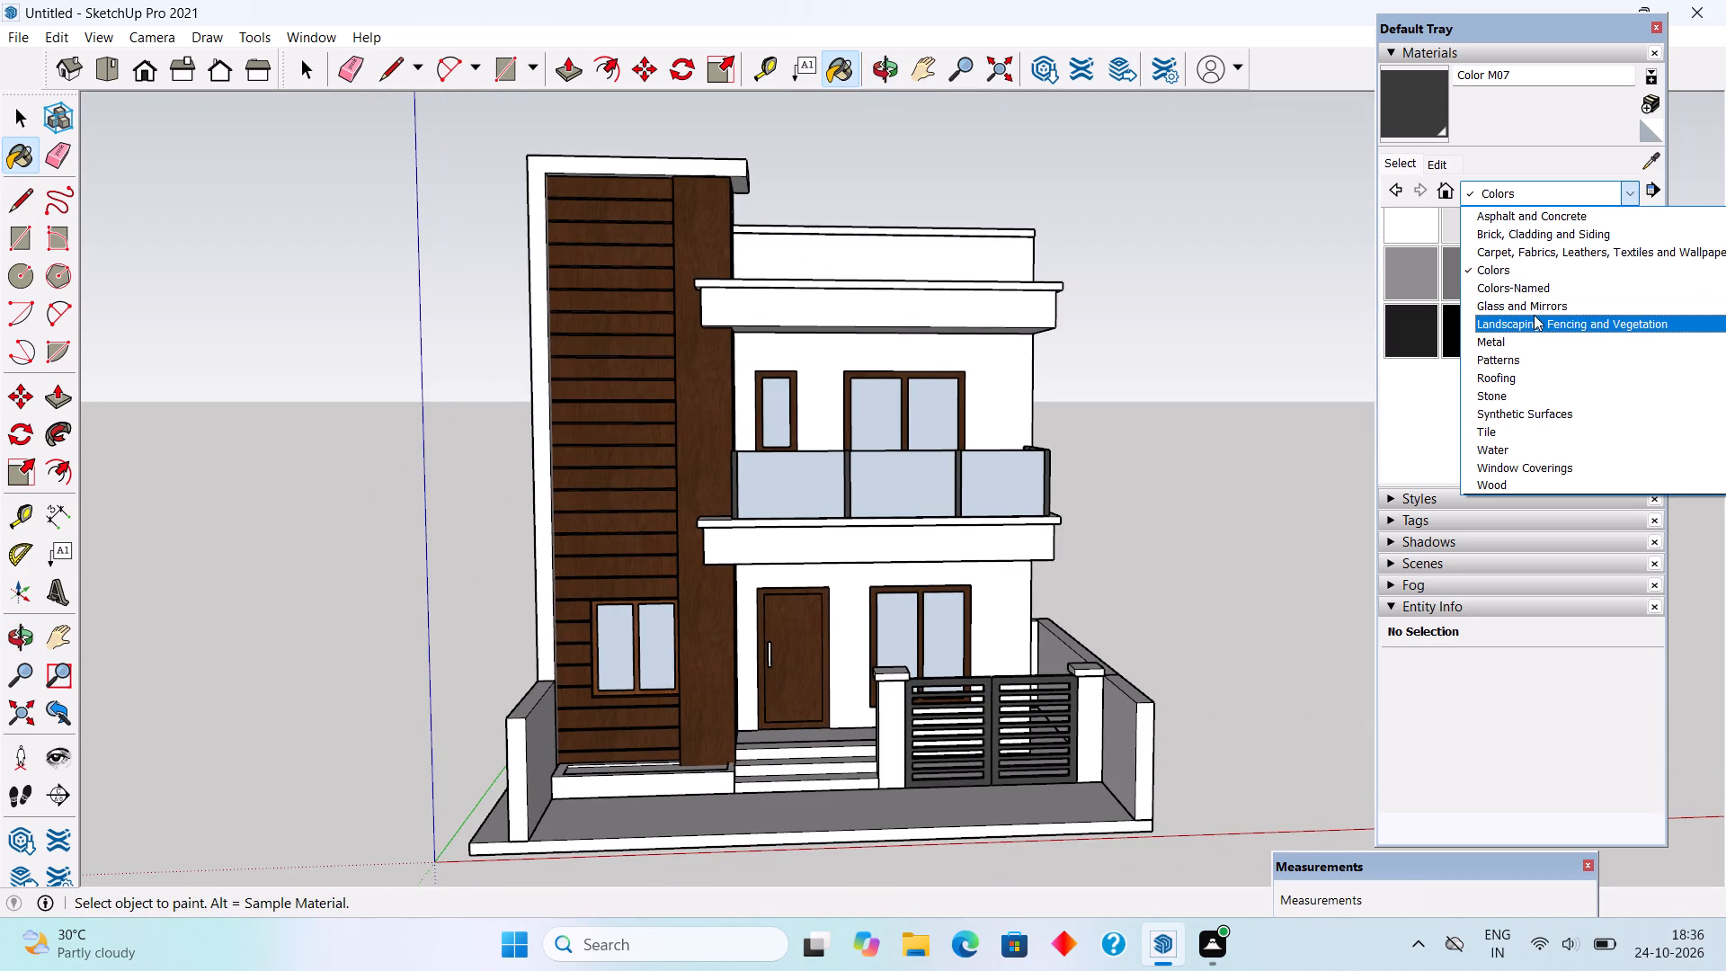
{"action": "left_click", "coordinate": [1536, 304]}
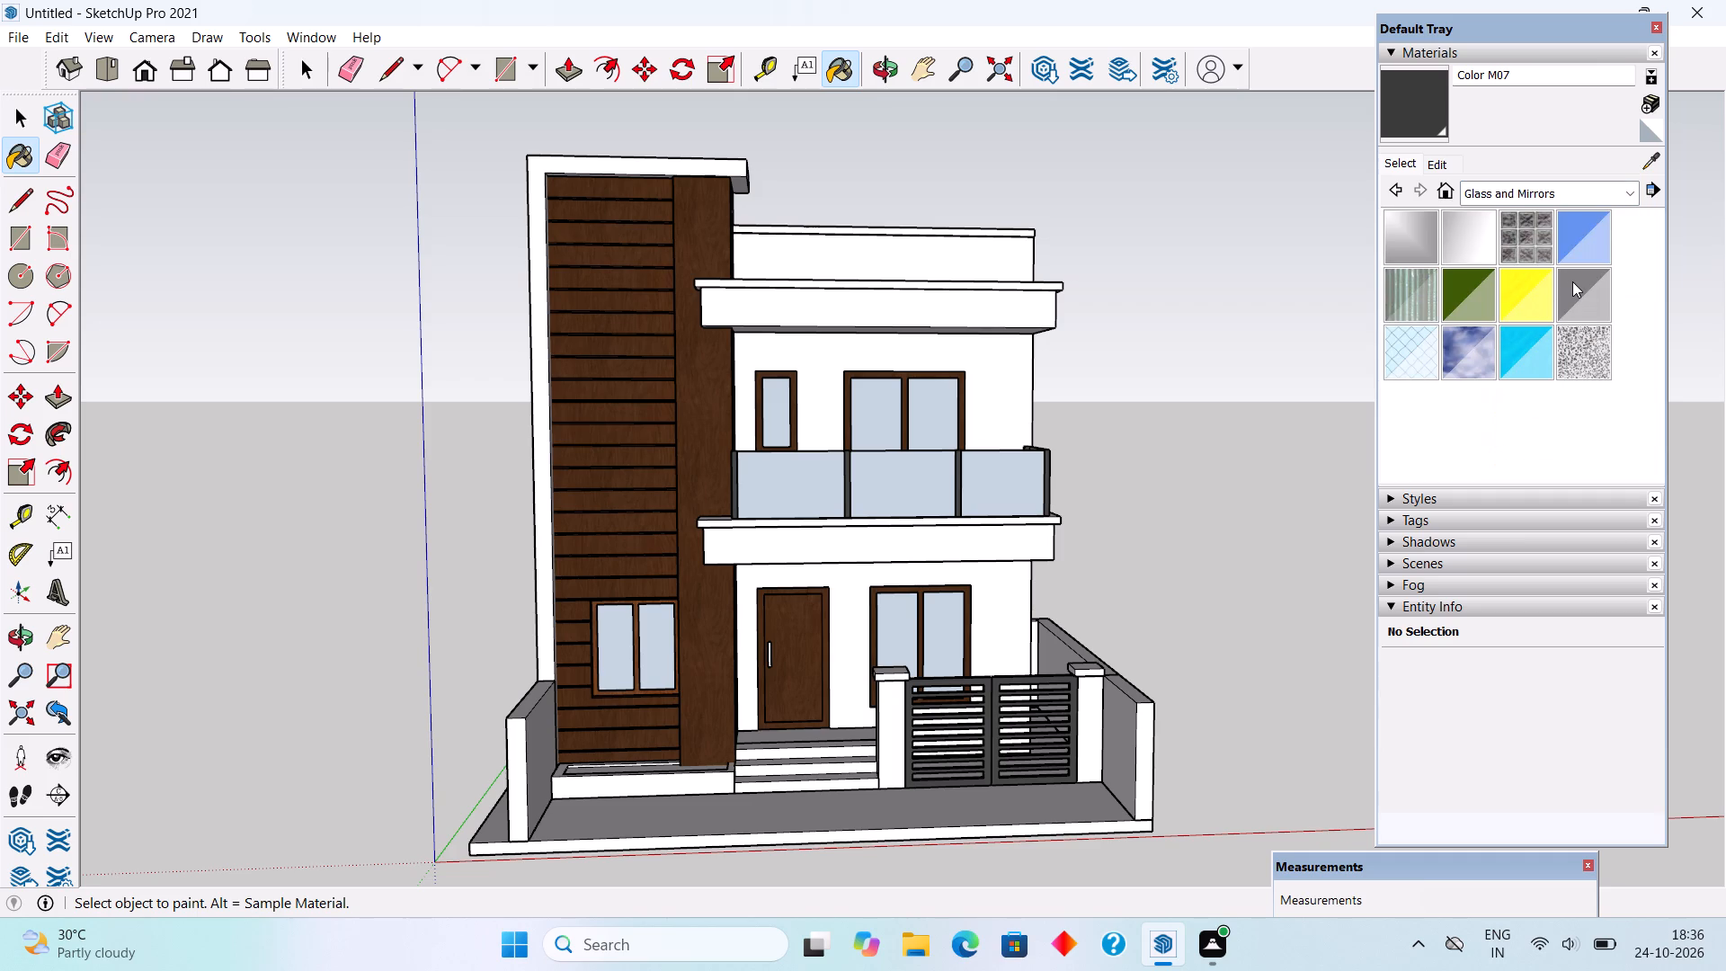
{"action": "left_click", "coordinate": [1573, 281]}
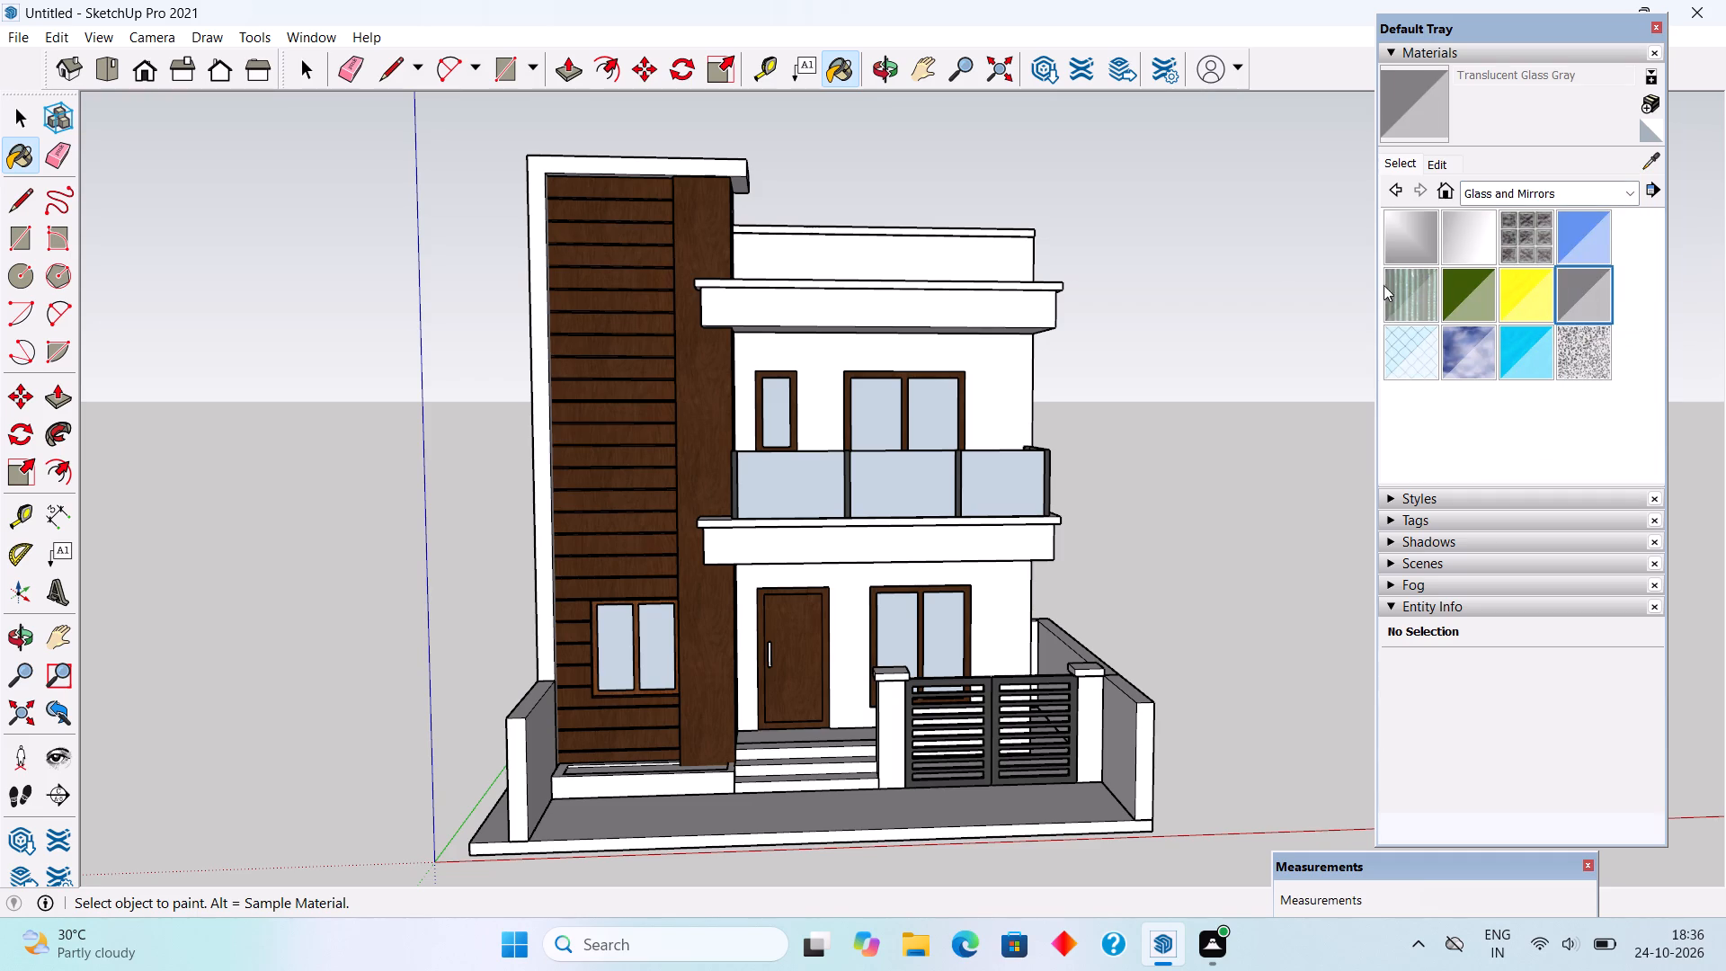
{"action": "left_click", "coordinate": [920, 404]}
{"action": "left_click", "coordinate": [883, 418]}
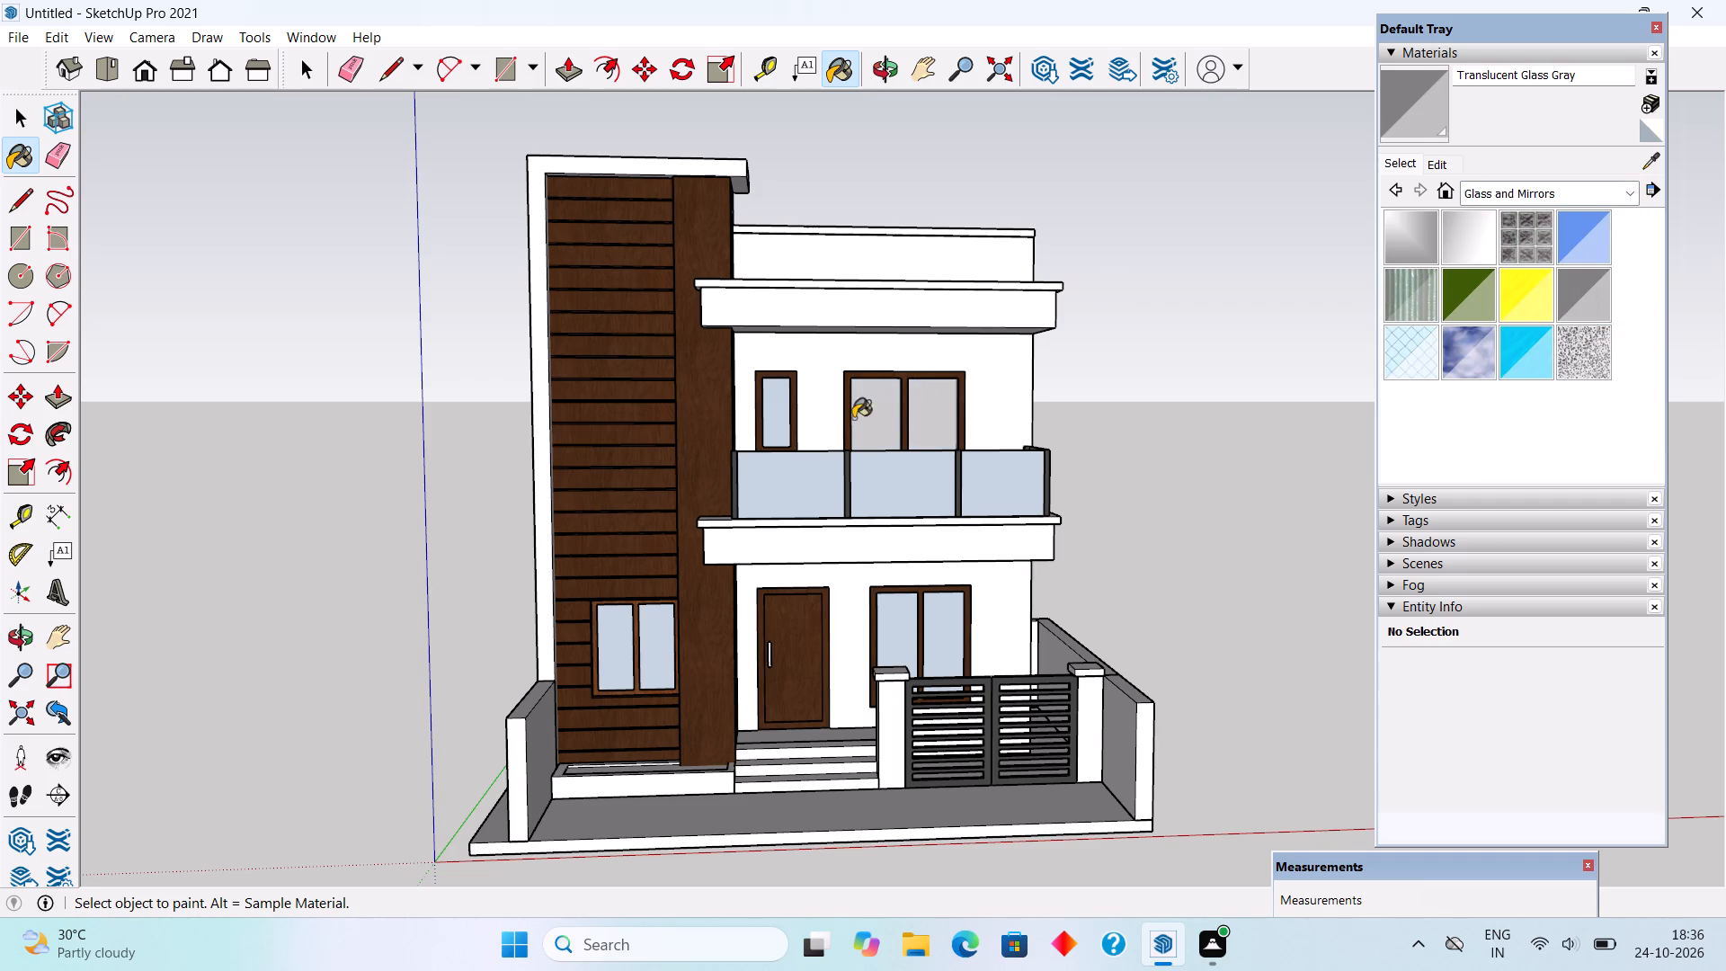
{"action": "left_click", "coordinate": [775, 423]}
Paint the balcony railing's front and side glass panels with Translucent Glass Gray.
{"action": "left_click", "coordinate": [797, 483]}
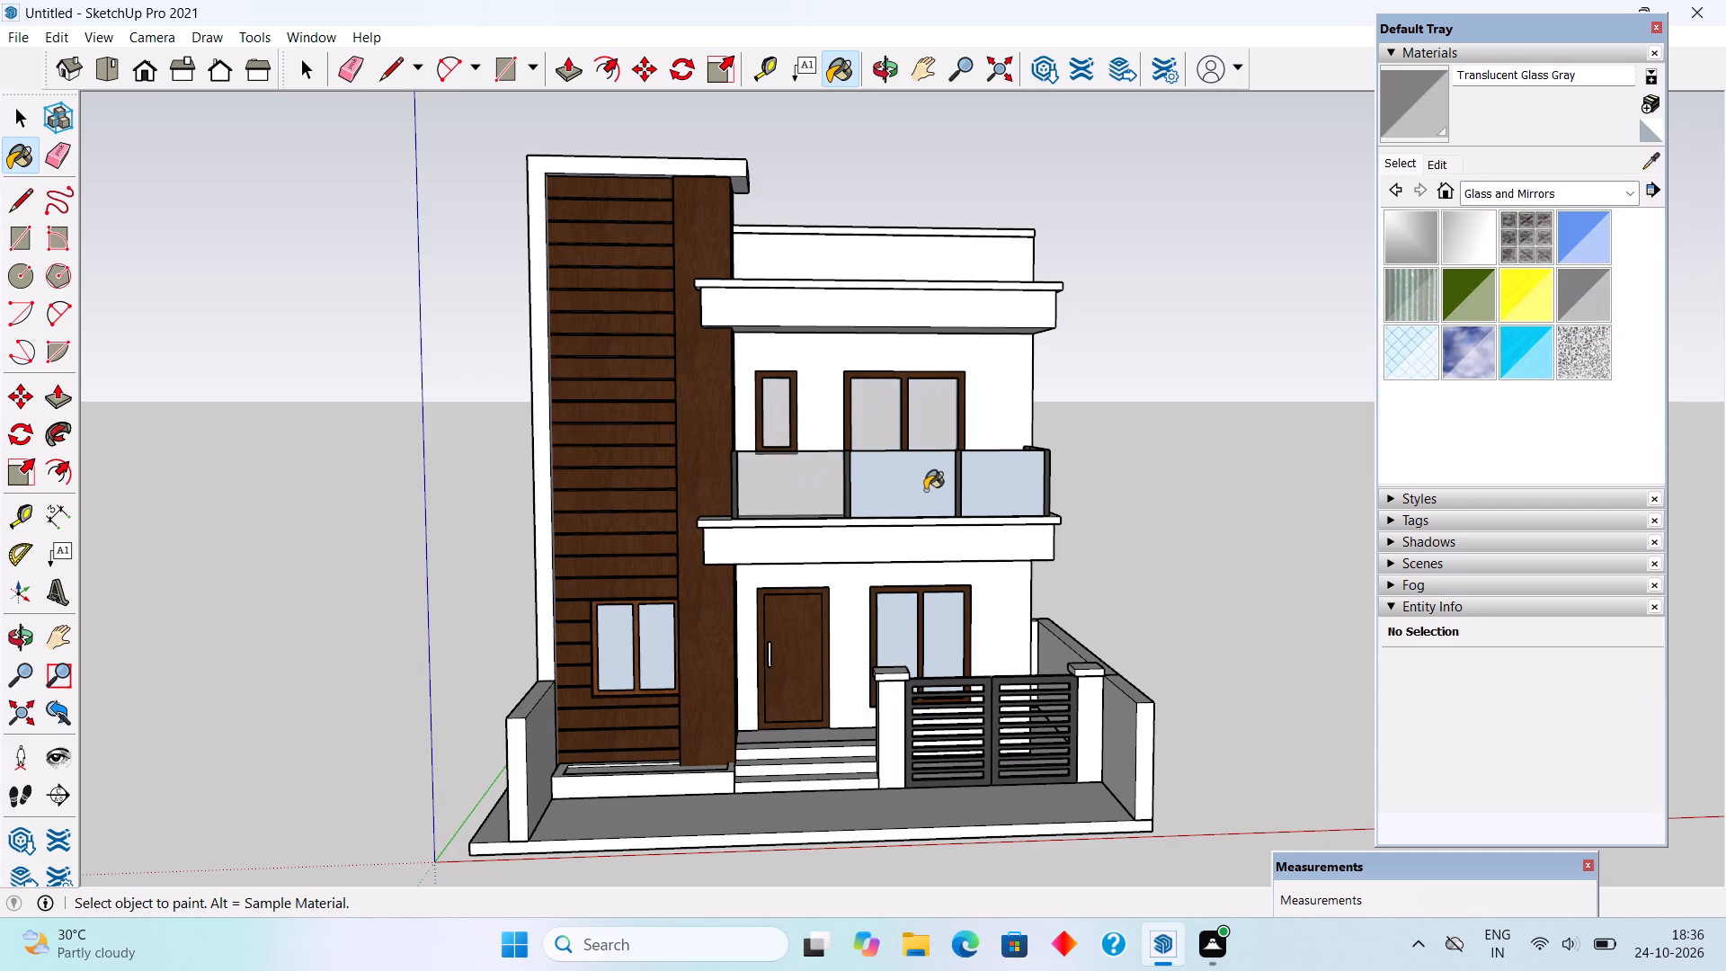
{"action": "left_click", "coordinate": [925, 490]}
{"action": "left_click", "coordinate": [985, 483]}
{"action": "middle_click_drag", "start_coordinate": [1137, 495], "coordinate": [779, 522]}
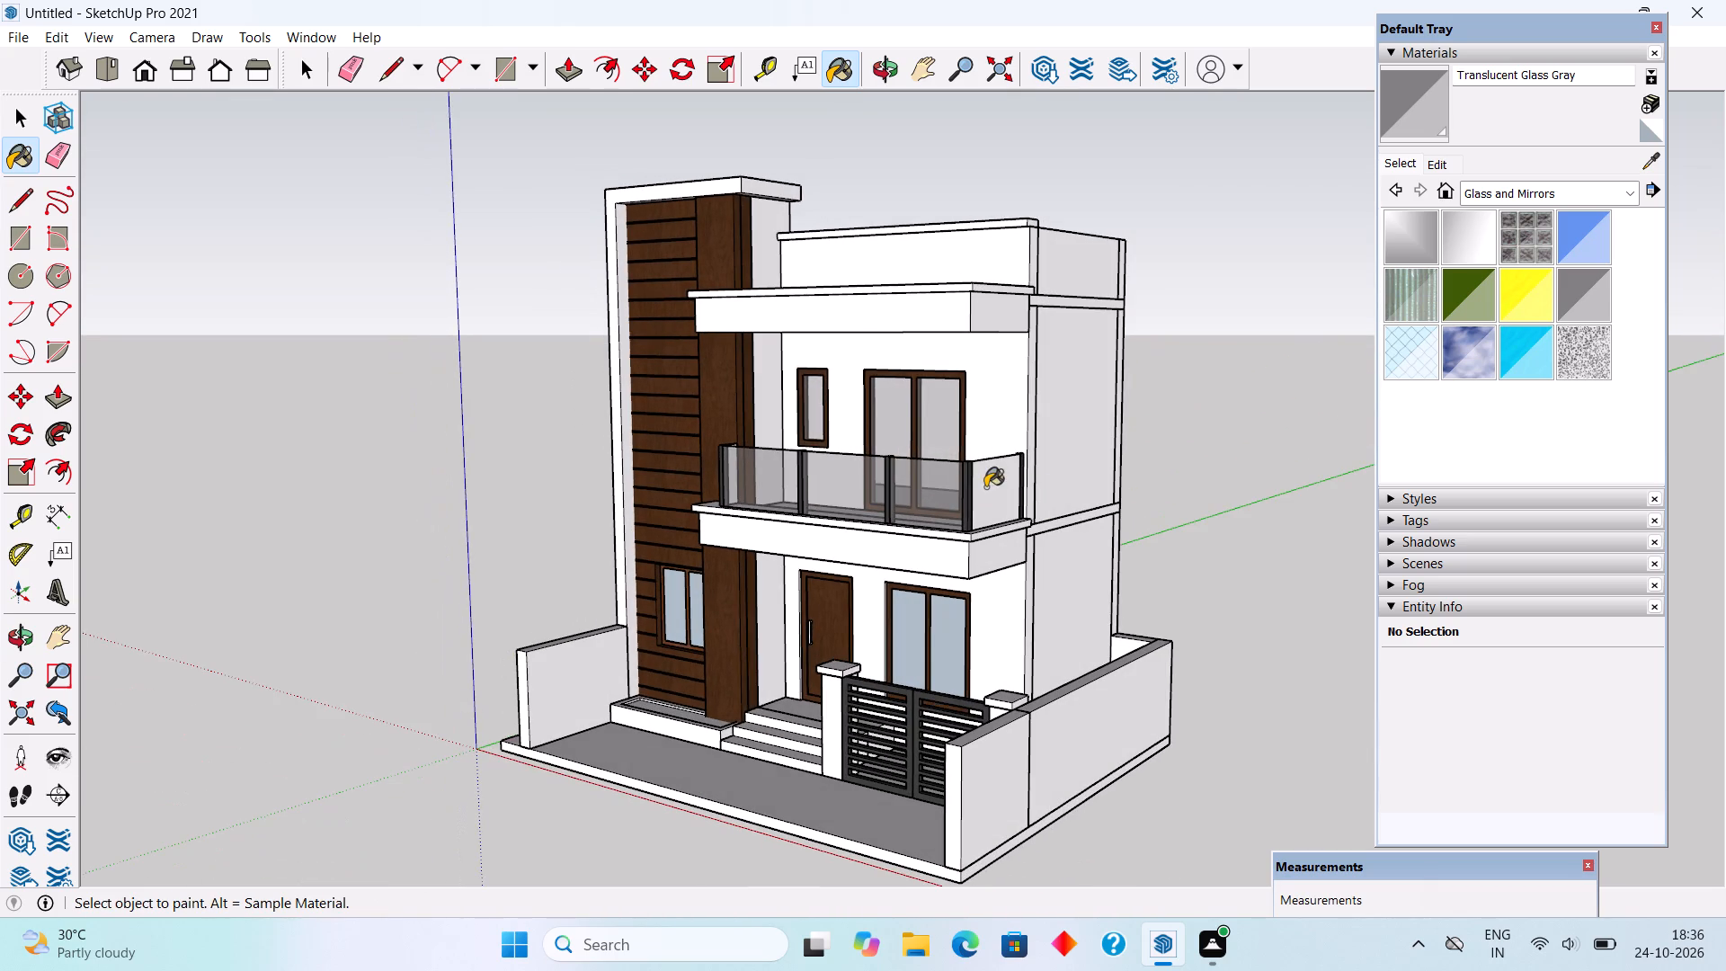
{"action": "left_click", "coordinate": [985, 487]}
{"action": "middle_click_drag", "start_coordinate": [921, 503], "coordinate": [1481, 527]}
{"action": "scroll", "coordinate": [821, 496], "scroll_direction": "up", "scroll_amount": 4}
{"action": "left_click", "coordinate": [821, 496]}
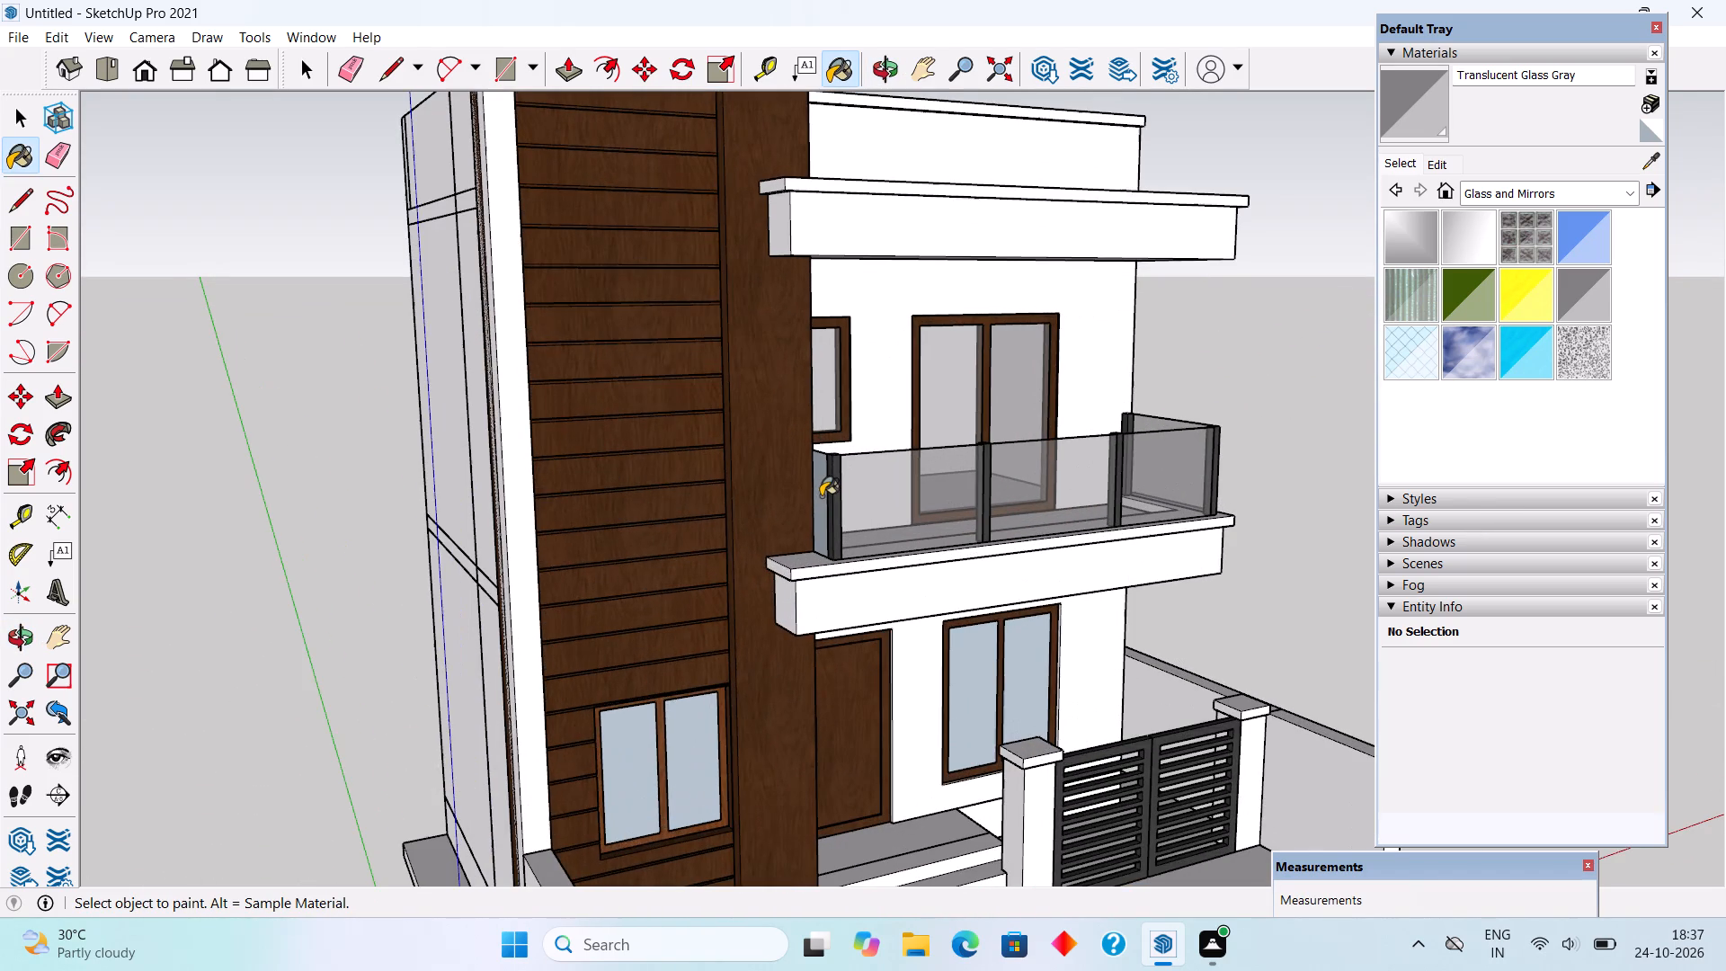
Paint the panes of the tower window and the ground-floor front window with Translucent Glass Gray and leave the Paint Bucket tool.
{"action": "left_click", "coordinate": [671, 732]}
{"action": "left_click", "coordinate": [626, 755]}
{"action": "middle_click_drag", "start_coordinate": [920, 709], "coordinate": [678, 586]}
{"action": "left_click", "coordinate": [960, 695]}
{"action": "left_click", "coordinate": [1080, 703]}
{"action": "scroll", "coordinate": [1080, 703], "scroll_direction": "down", "scroll_amount": 5}
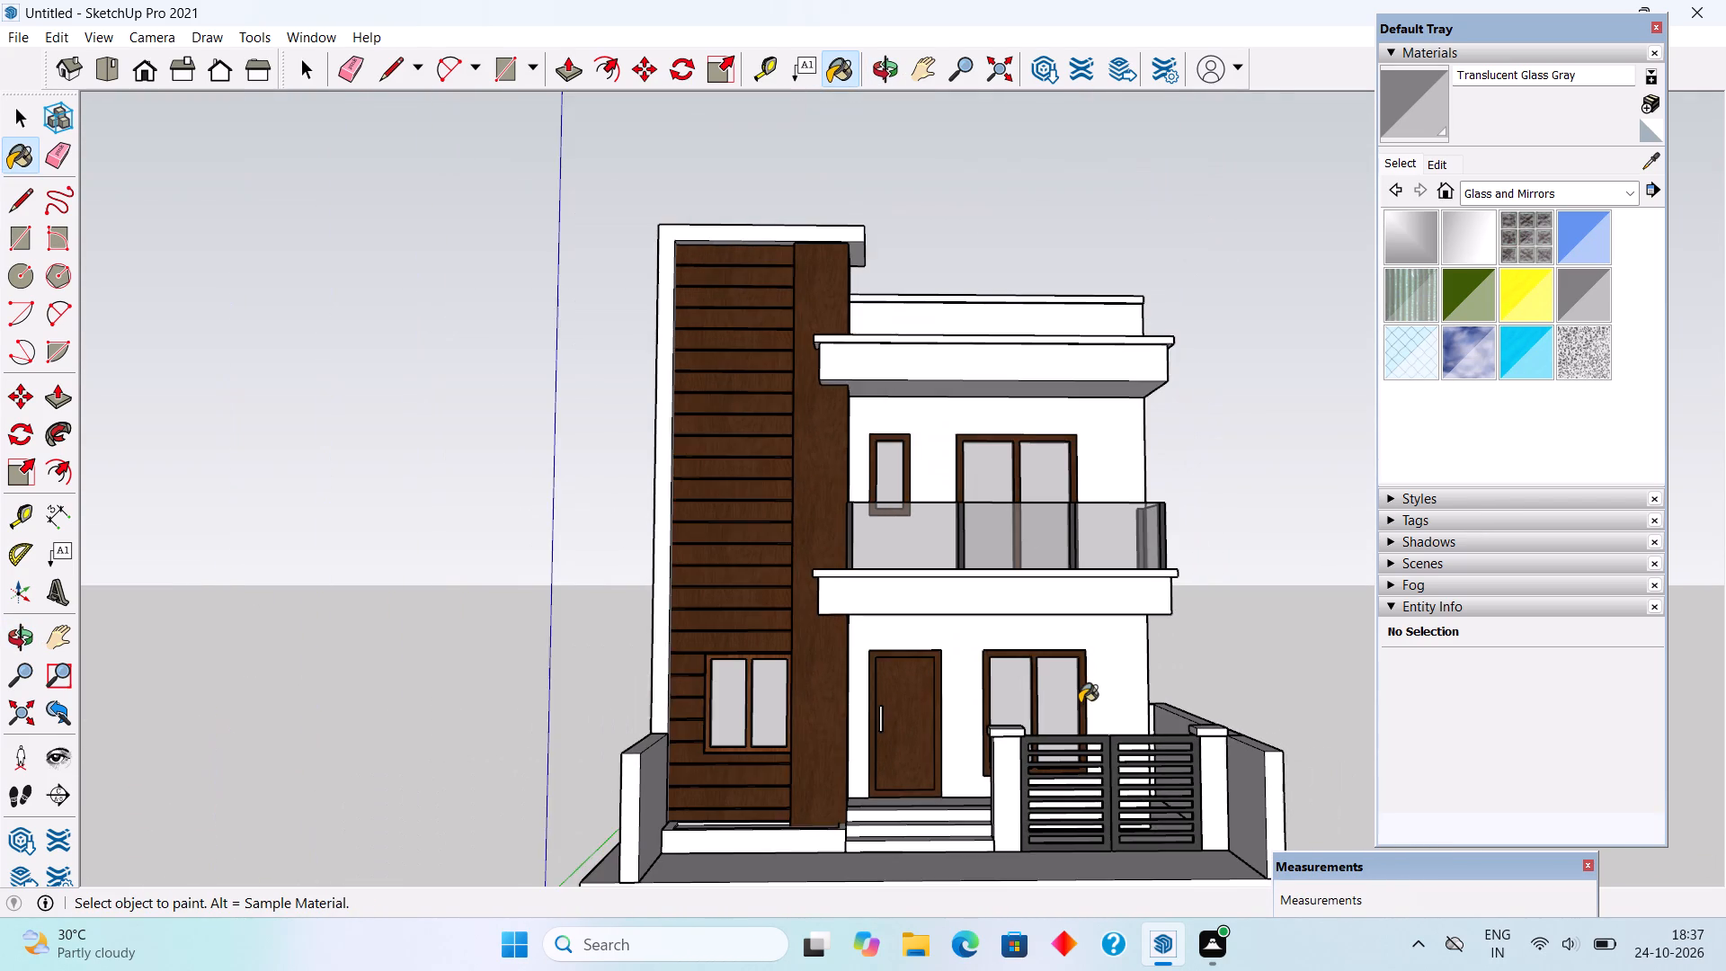
{"action": "middle_click_drag", "start_coordinate": [1093, 656], "coordinate": [1114, 707]}
{"action": "key", "text": "space"}
{"action": "left_click", "coordinate": [1249, 522]}
{"action": "key", "text": "space"}
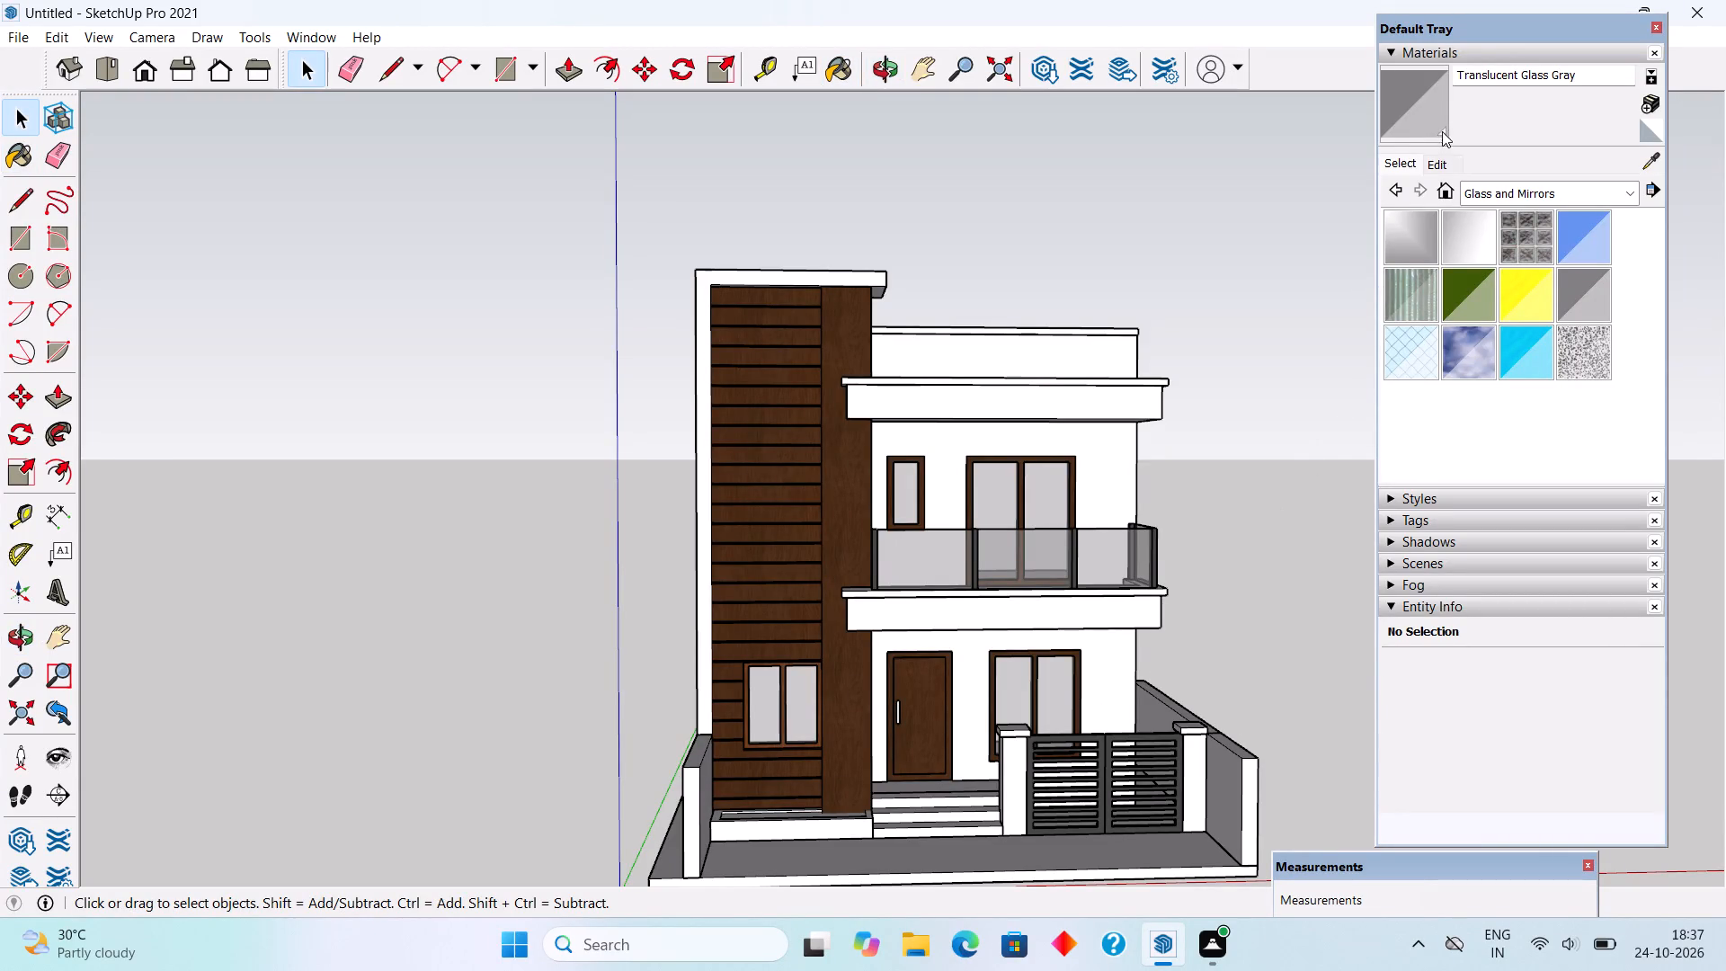
Edit the Translucent Glass Gray material to a darker grey.
{"action": "left_click", "coordinate": [1435, 159]}
{"action": "left_click_drag", "start_coordinate": [1481, 280], "coordinate": [1487, 296]}
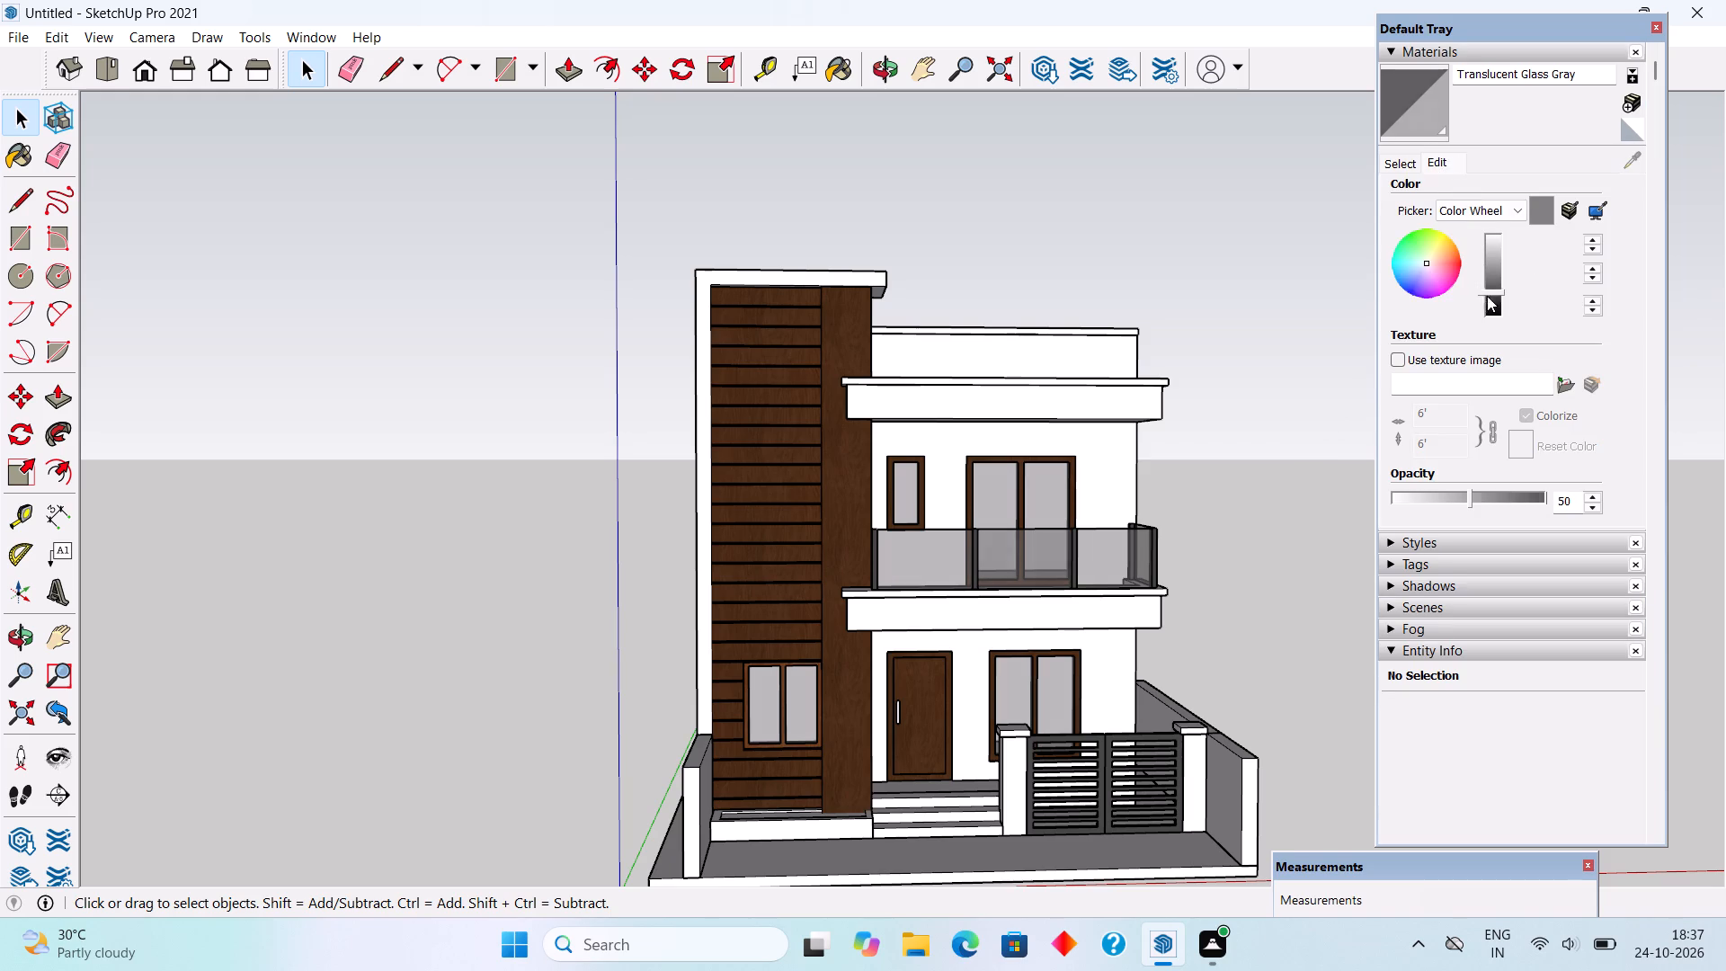
{"action": "left_click_drag", "start_coordinate": [1487, 296], "coordinate": [1490, 306]}
{"action": "key", "text": "space"}
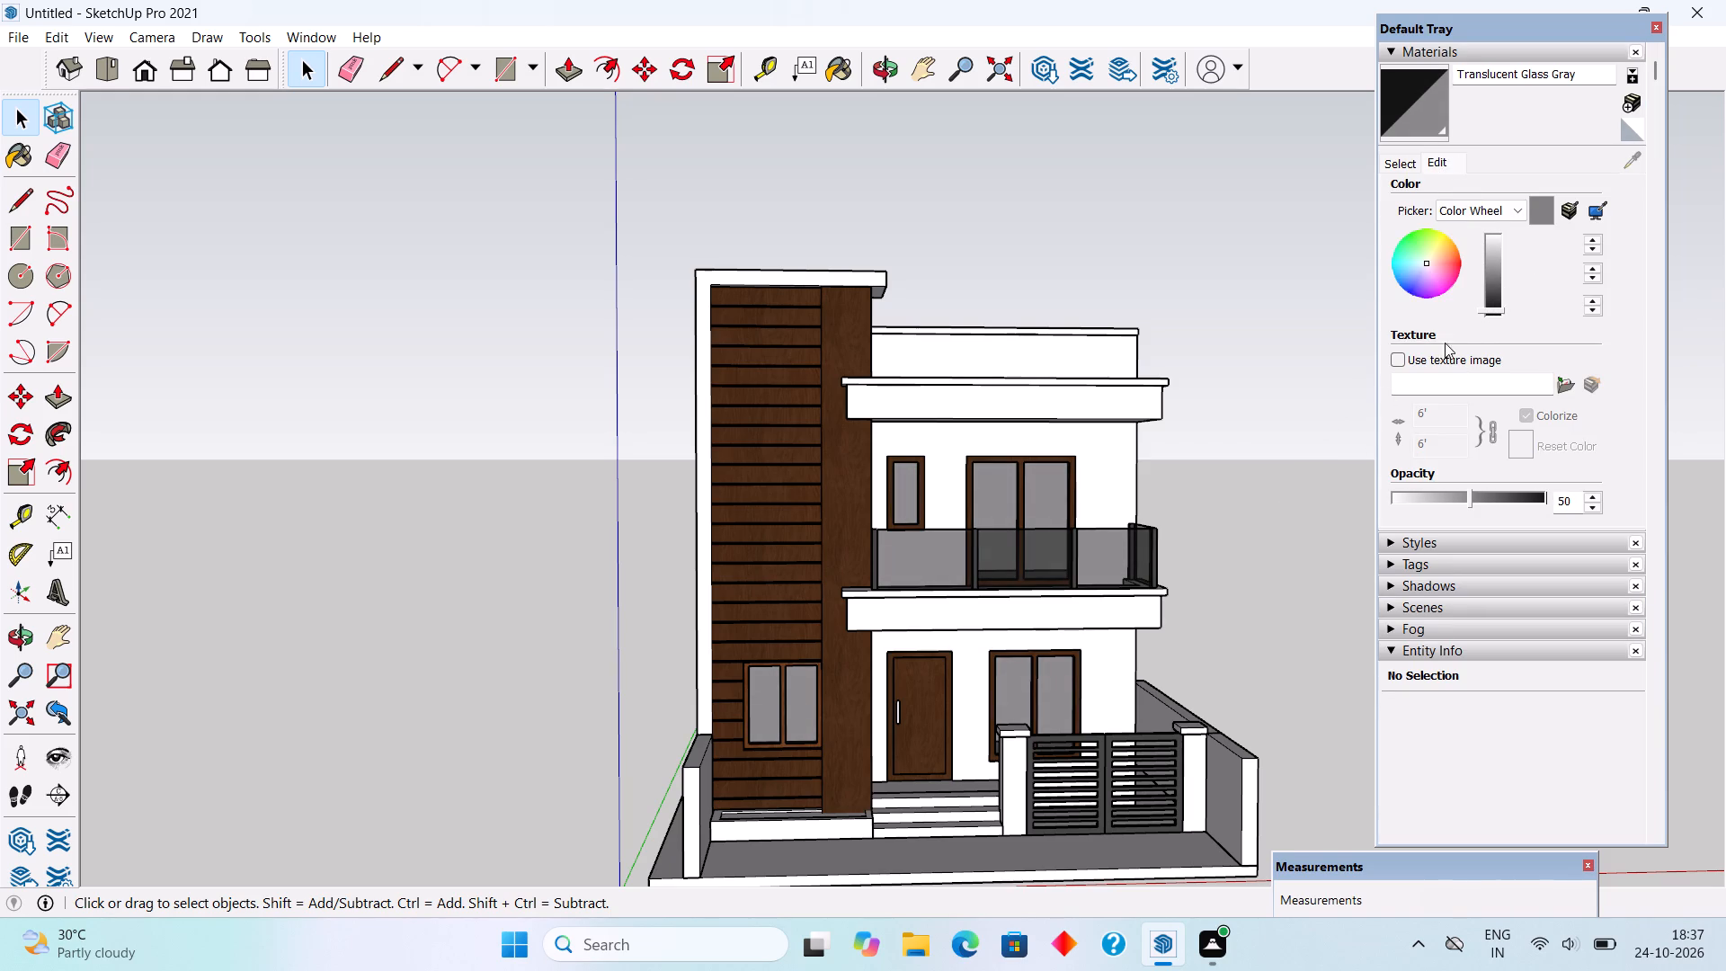
{"action": "left_click_drag", "start_coordinate": [1492, 304], "coordinate": [1496, 290]}
{"action": "key", "text": "space"}
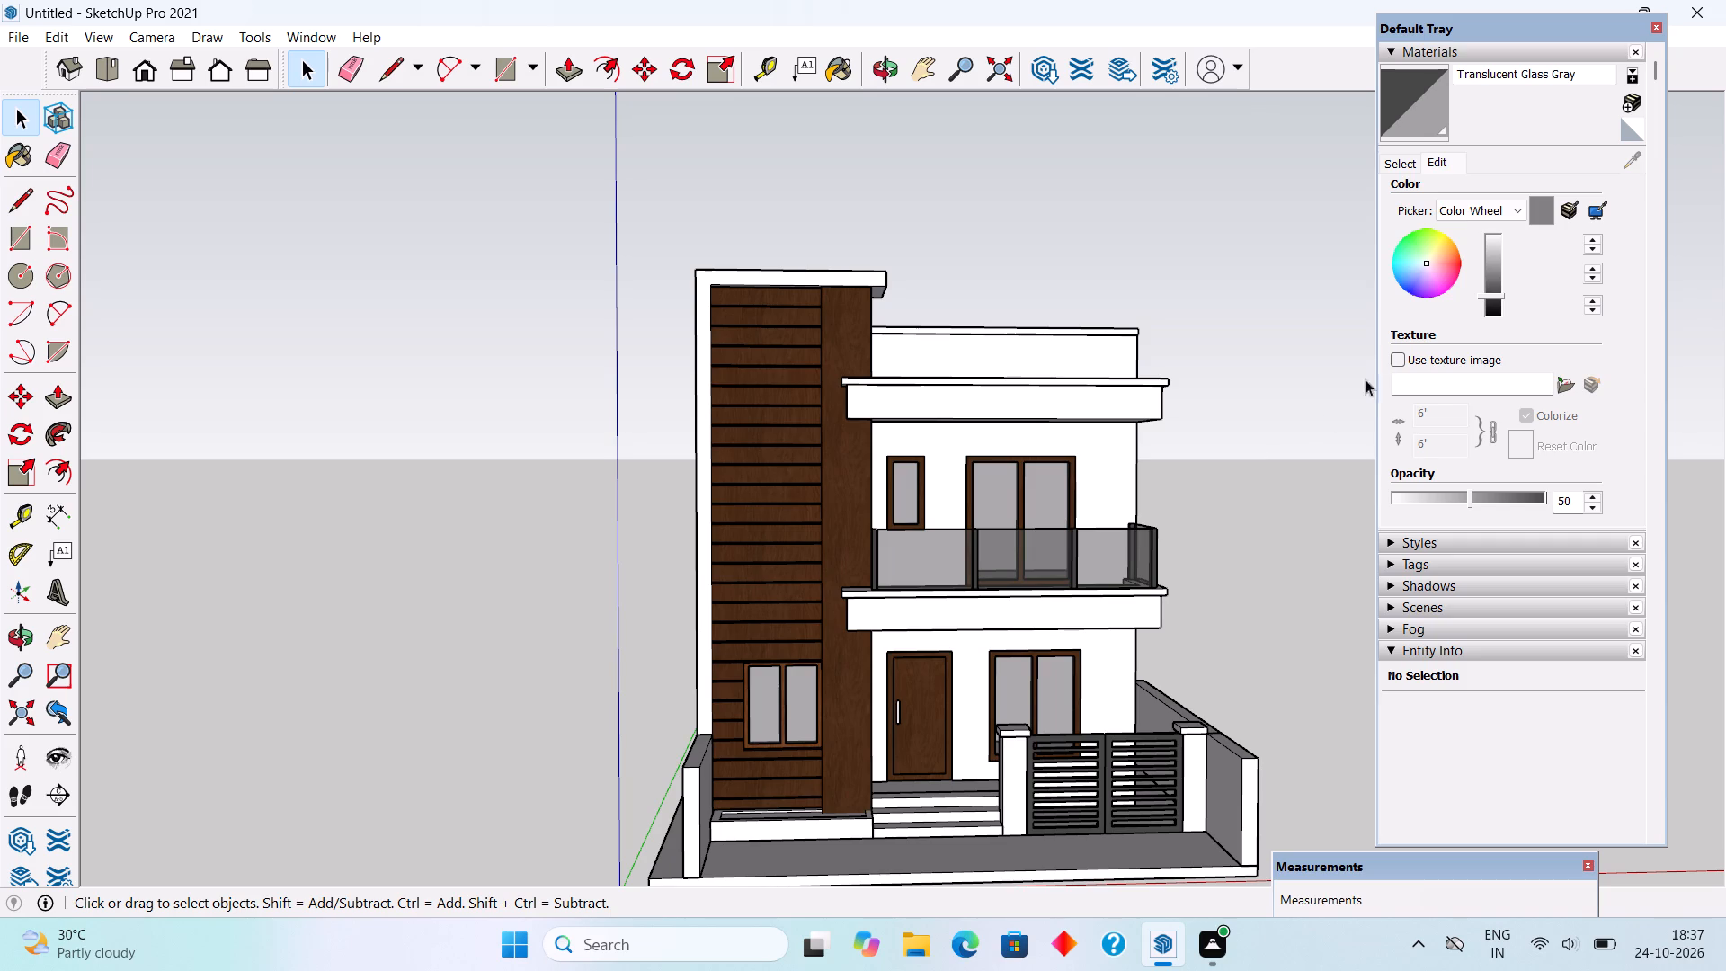
Paint the balcony railing's front and side glass panels with Translucent Glass Blue.
{"action": "left_click", "coordinate": [1401, 167]}
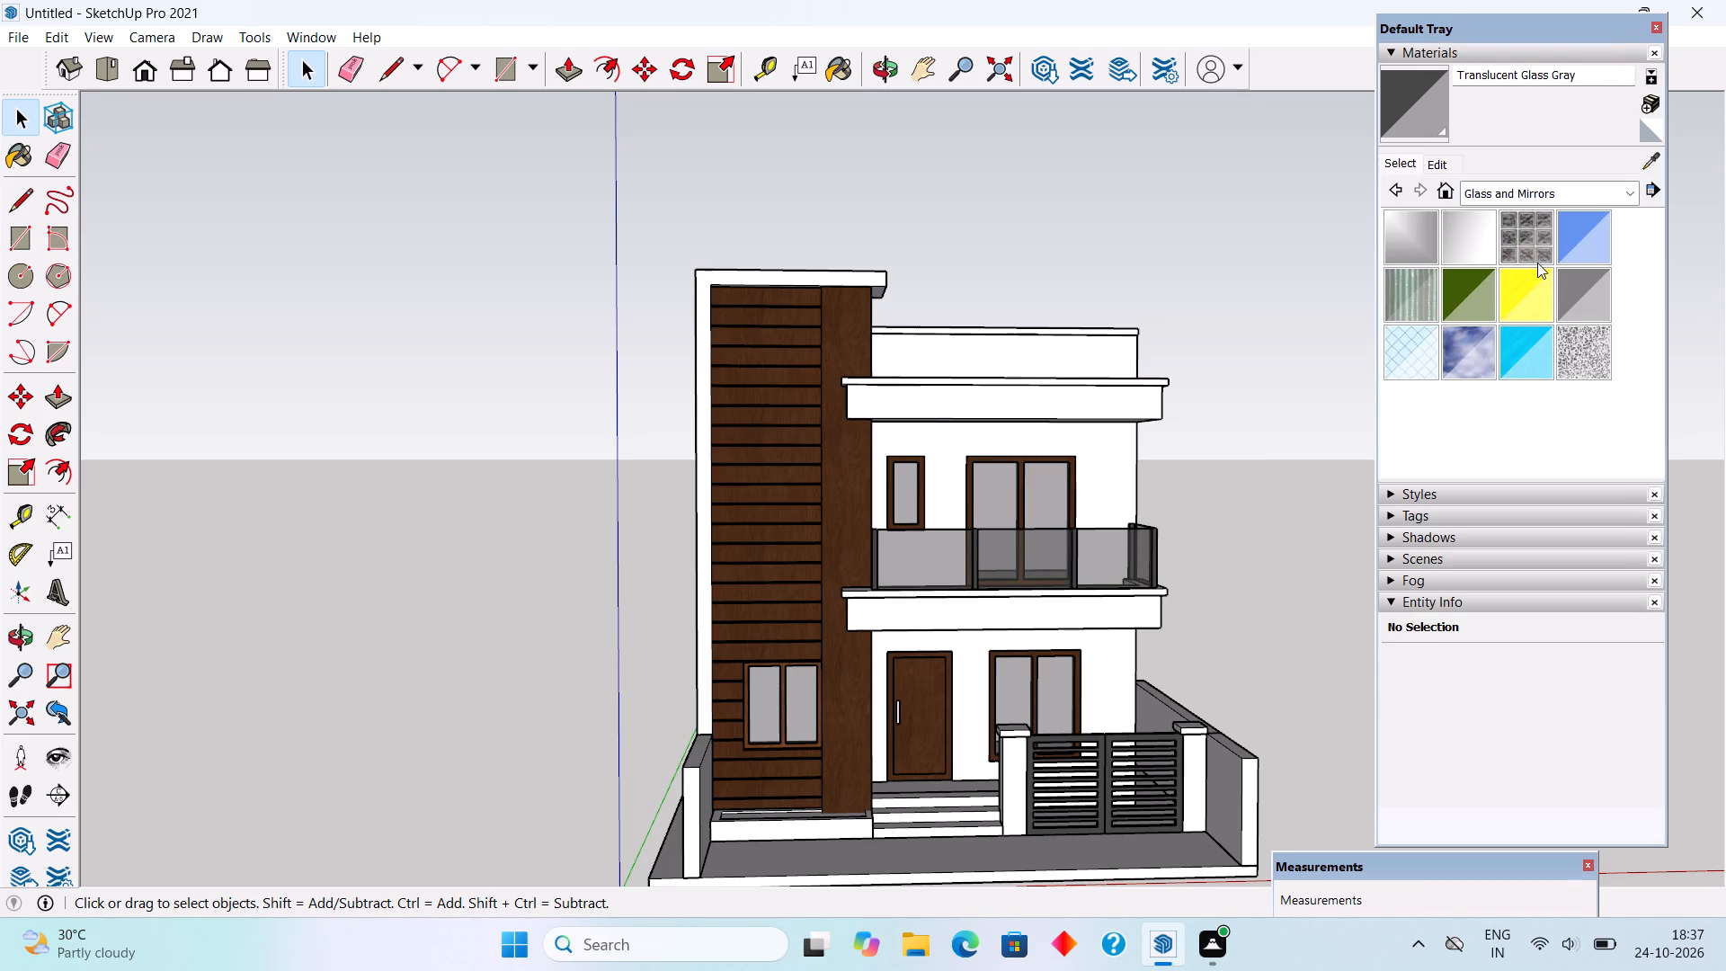
{"action": "left_click", "coordinate": [1584, 239]}
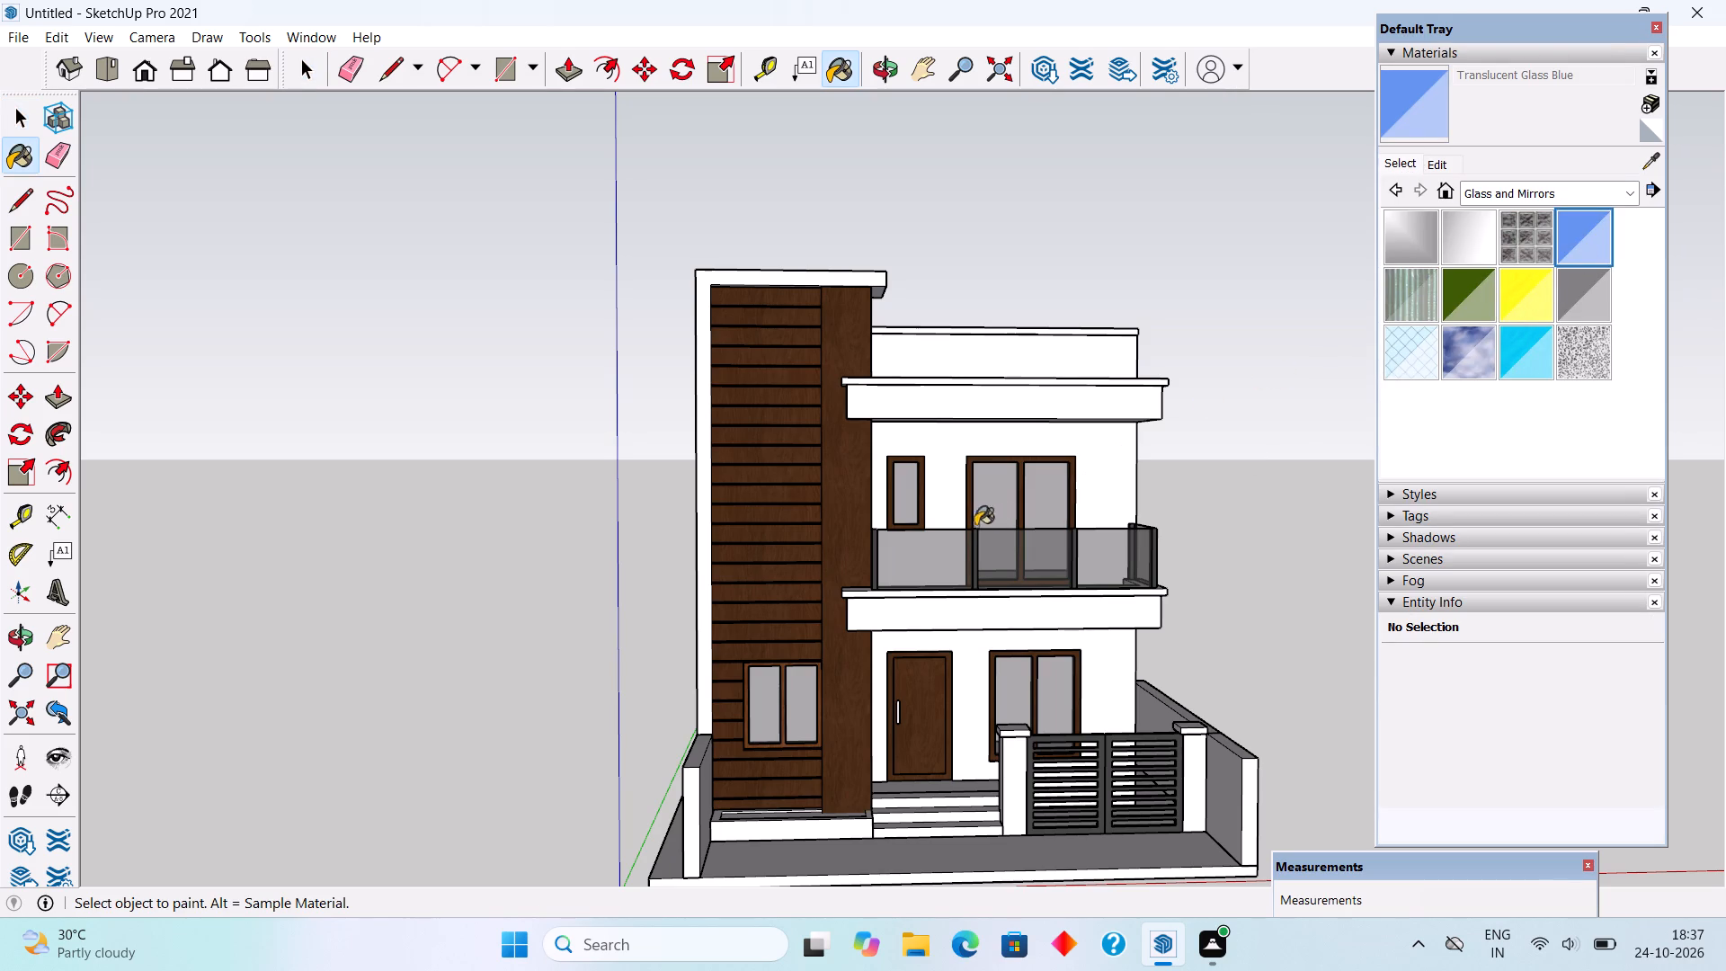
{"action": "left_click", "coordinate": [947, 554]}
{"action": "left_click", "coordinate": [1001, 561]}
{"action": "left_click", "coordinate": [1123, 548]}
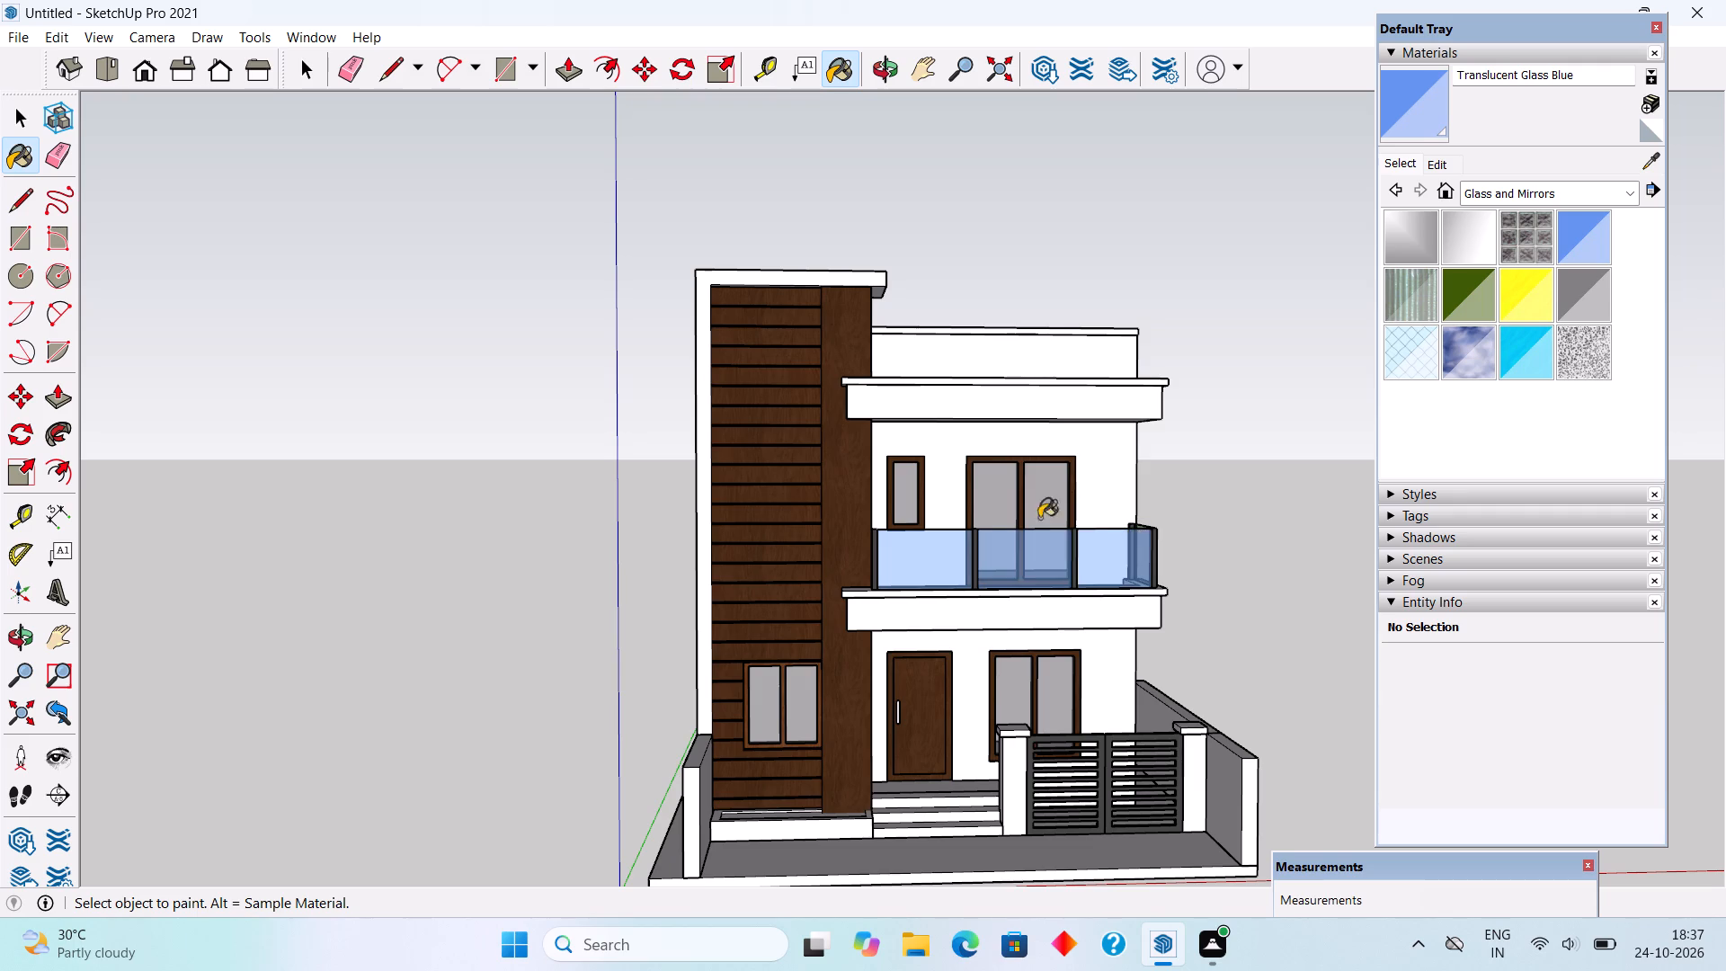
{"action": "middle_click_drag", "start_coordinate": [922, 512], "coordinate": [1205, 516]}
{"action": "left_click", "coordinate": [916, 562]}
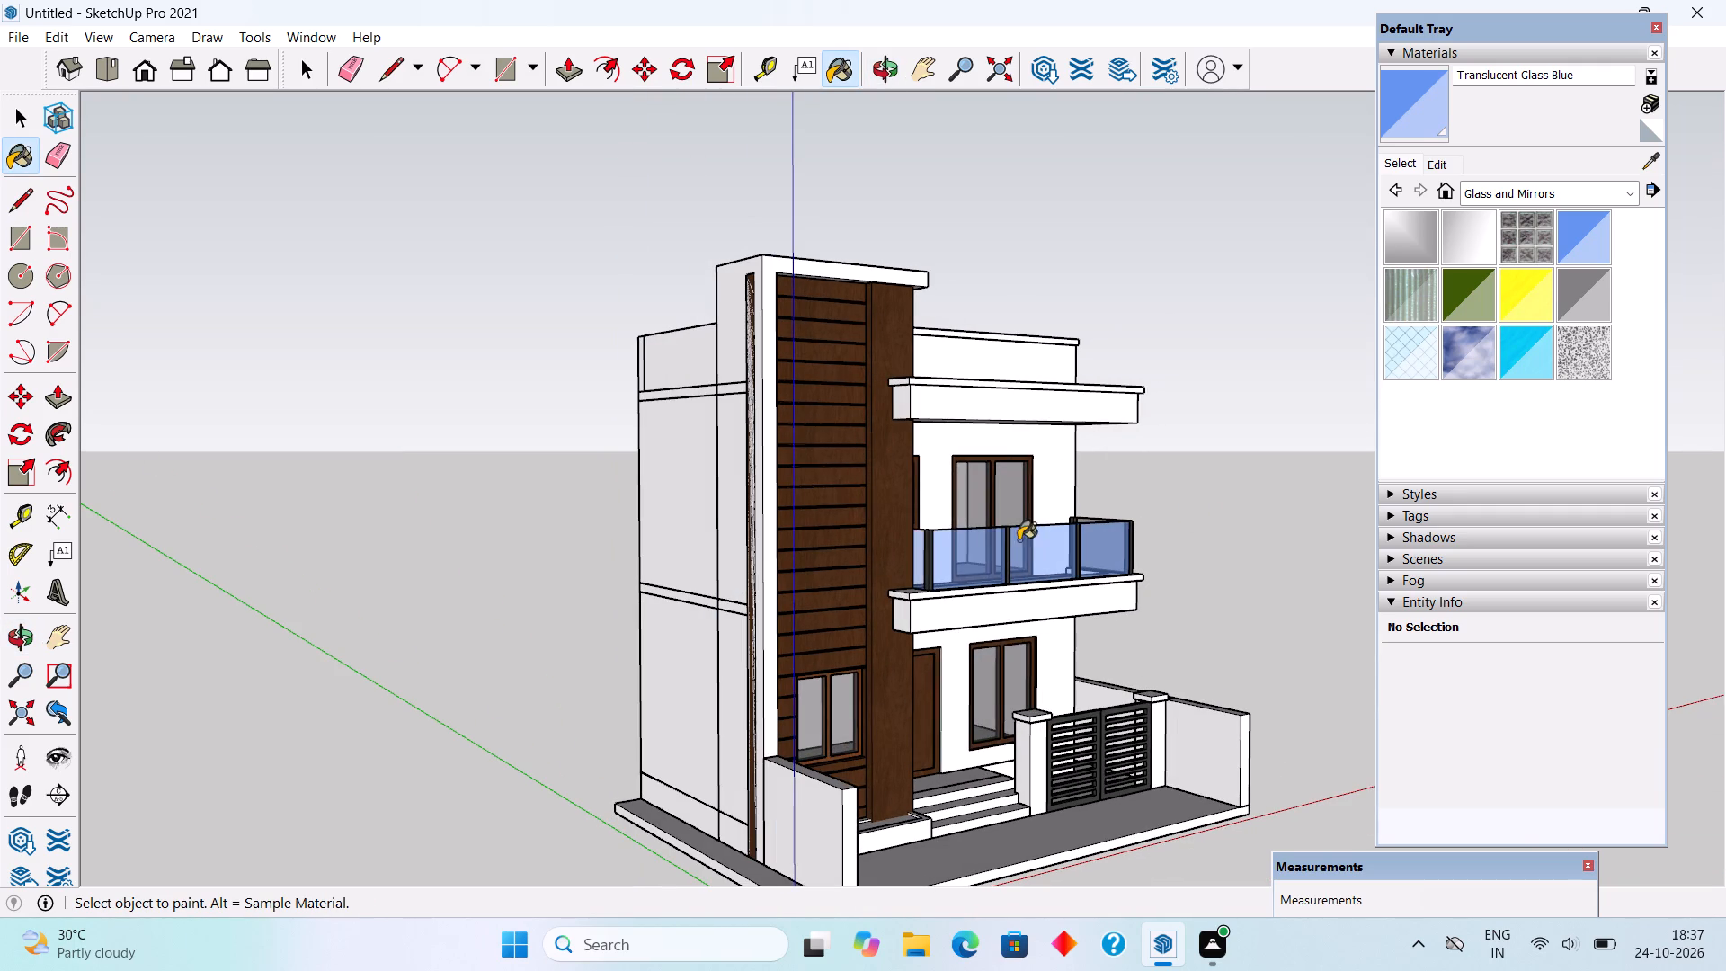
{"action": "middle_click_drag", "start_coordinate": [1019, 540], "coordinate": [403, 539]}
{"action": "left_click", "coordinate": [1045, 569]}
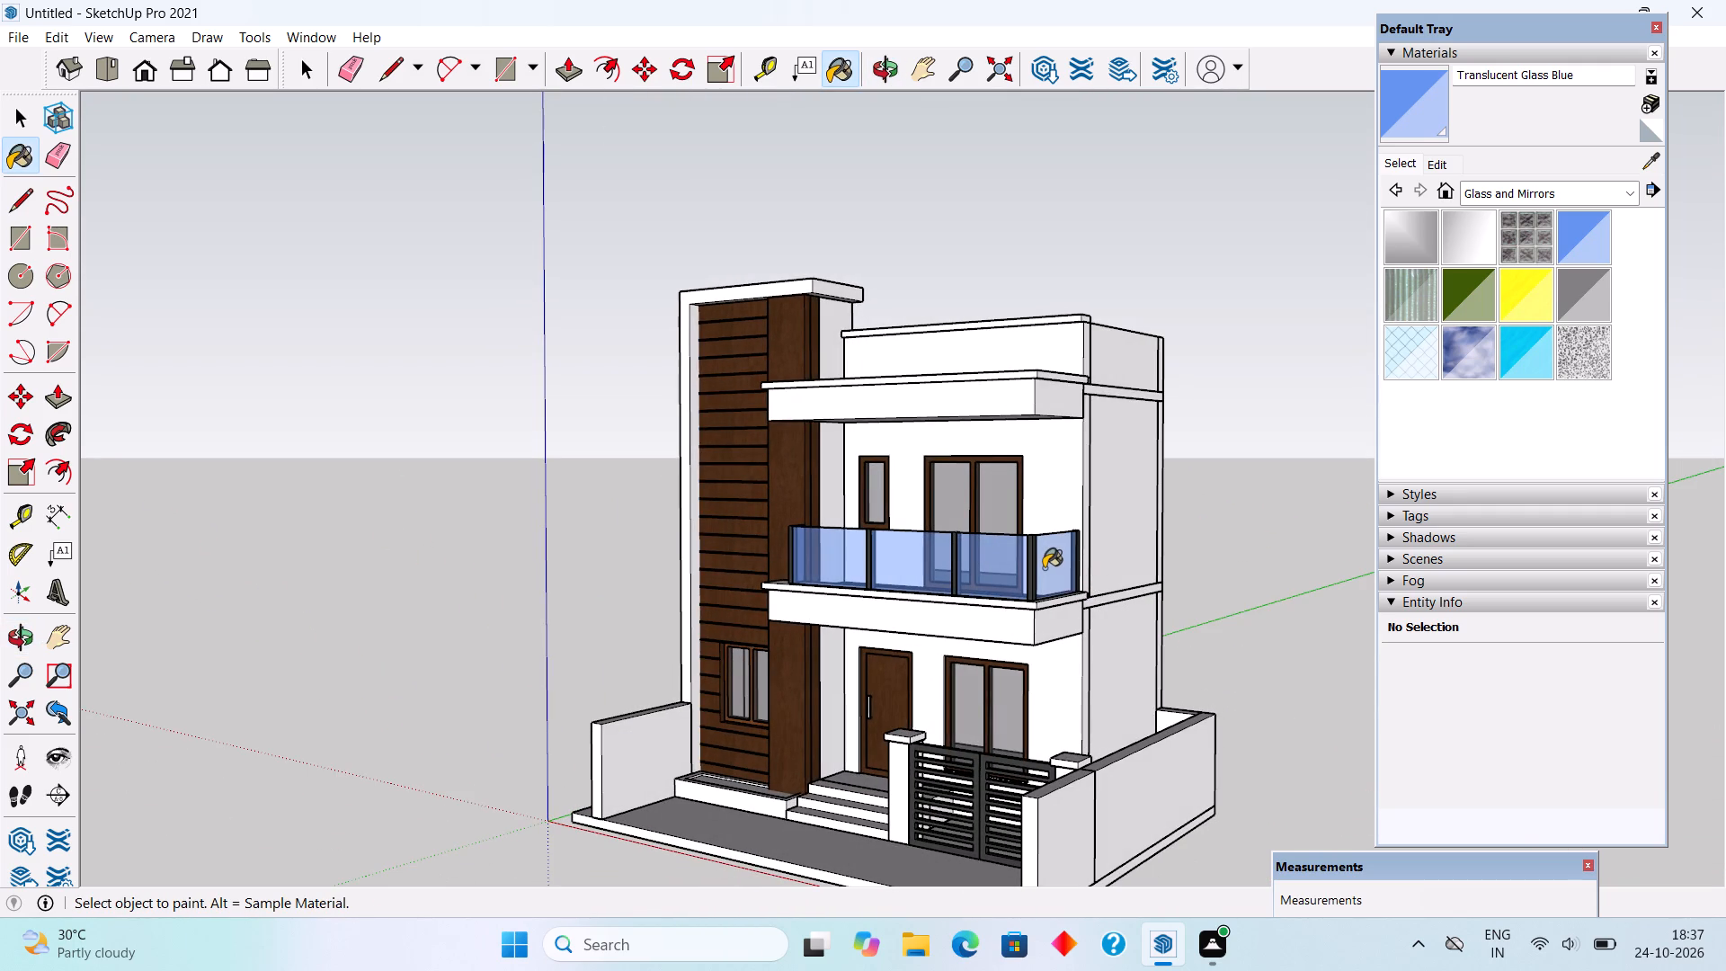
Paint the glass panes of both upper-floor windows with Translucent Glass Blue.
{"action": "left_click", "coordinate": [954, 484]}
{"action": "left_click", "coordinate": [986, 495]}
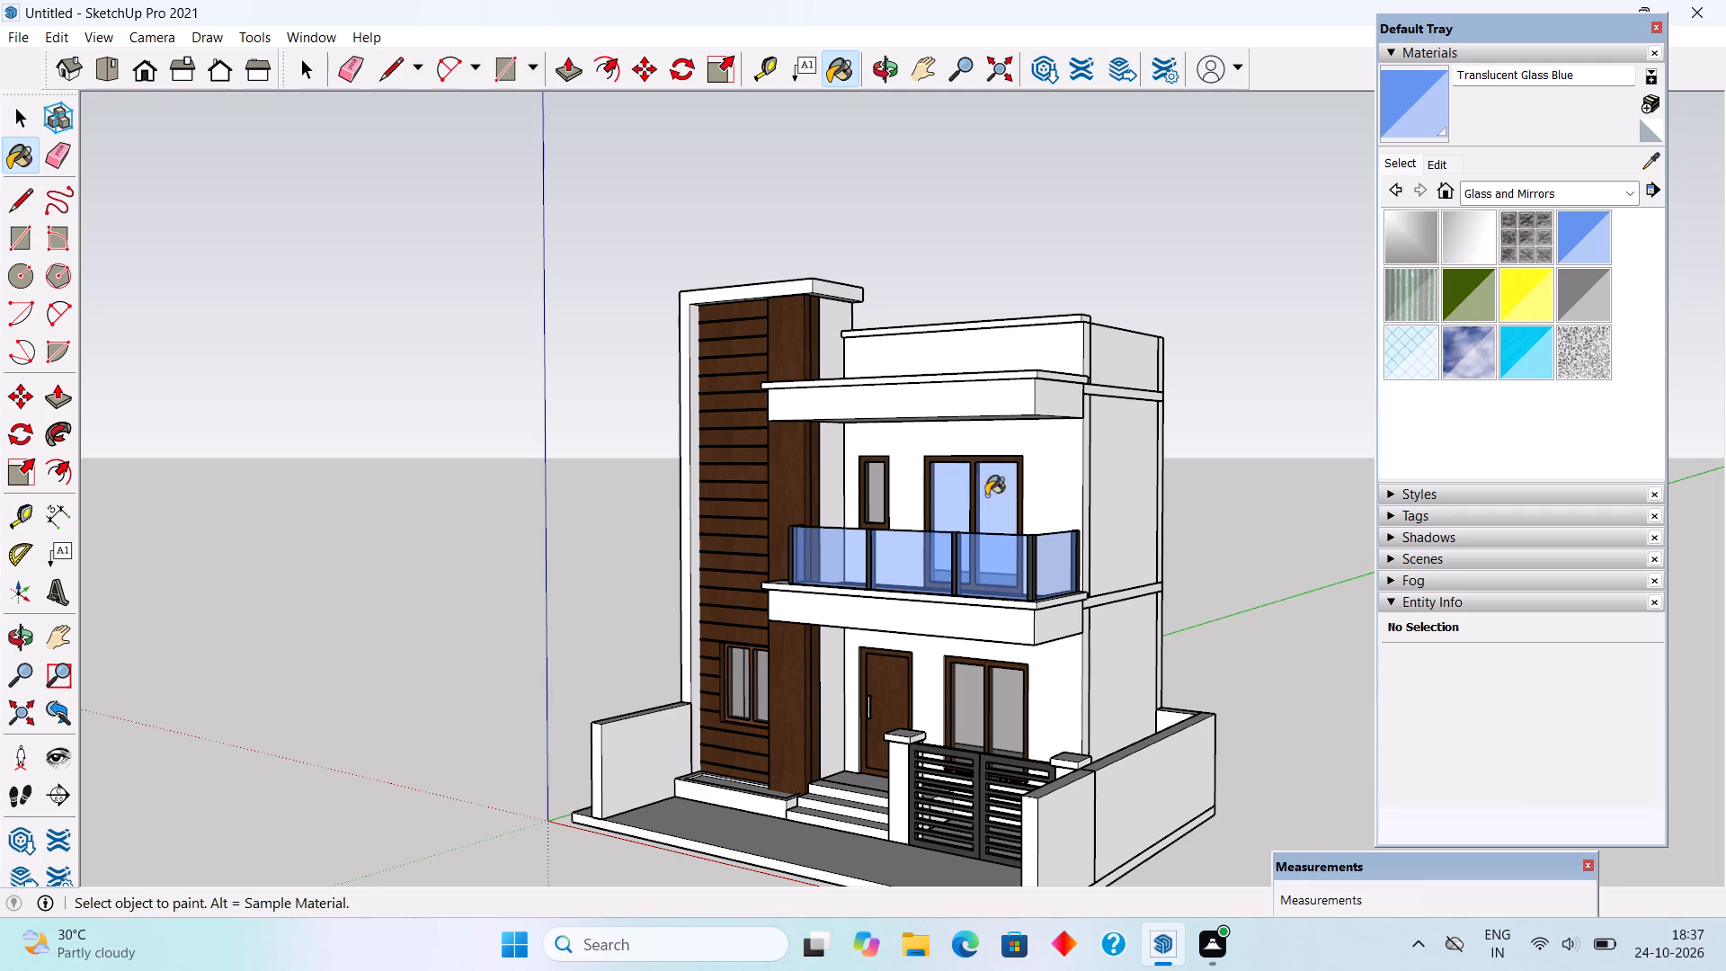
{"action": "left_click", "coordinate": [870, 491]}
Edit the Translucent Glass Blue material to a darker blue.
{"action": "middle_click_drag", "start_coordinate": [920, 536], "coordinate": [1211, 540]}
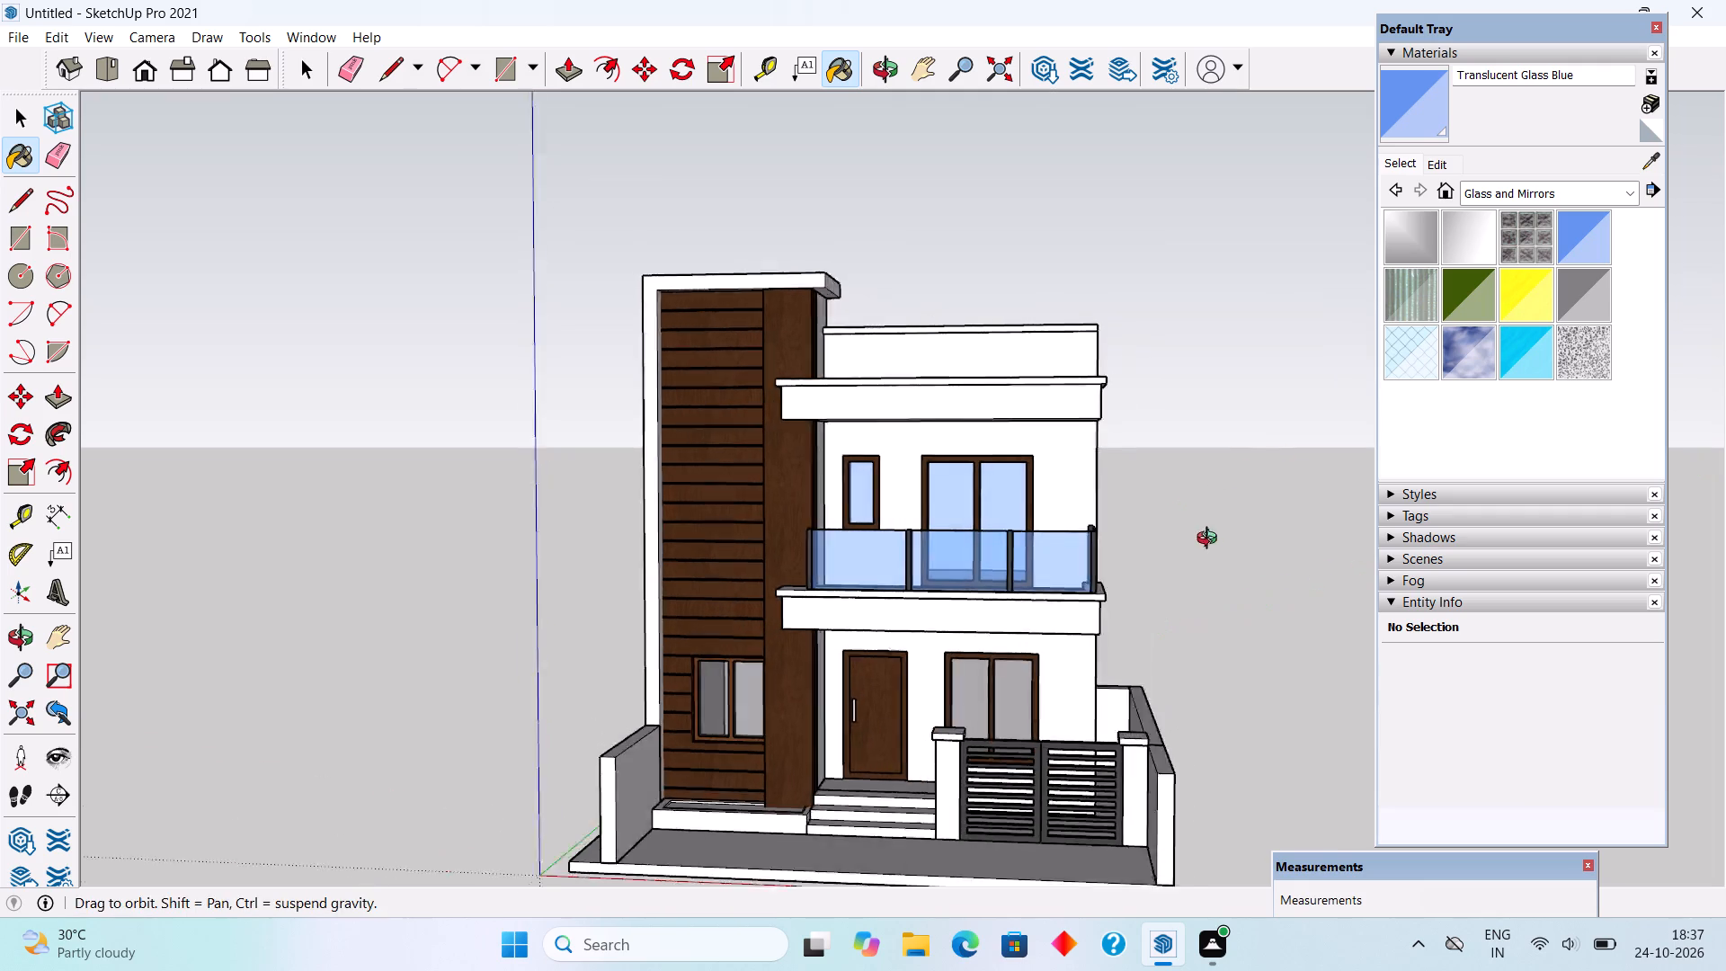
{"action": "middle_click_drag", "start_coordinate": [1211, 540], "coordinate": [1224, 536]}
{"action": "left_click", "coordinate": [1429, 157]}
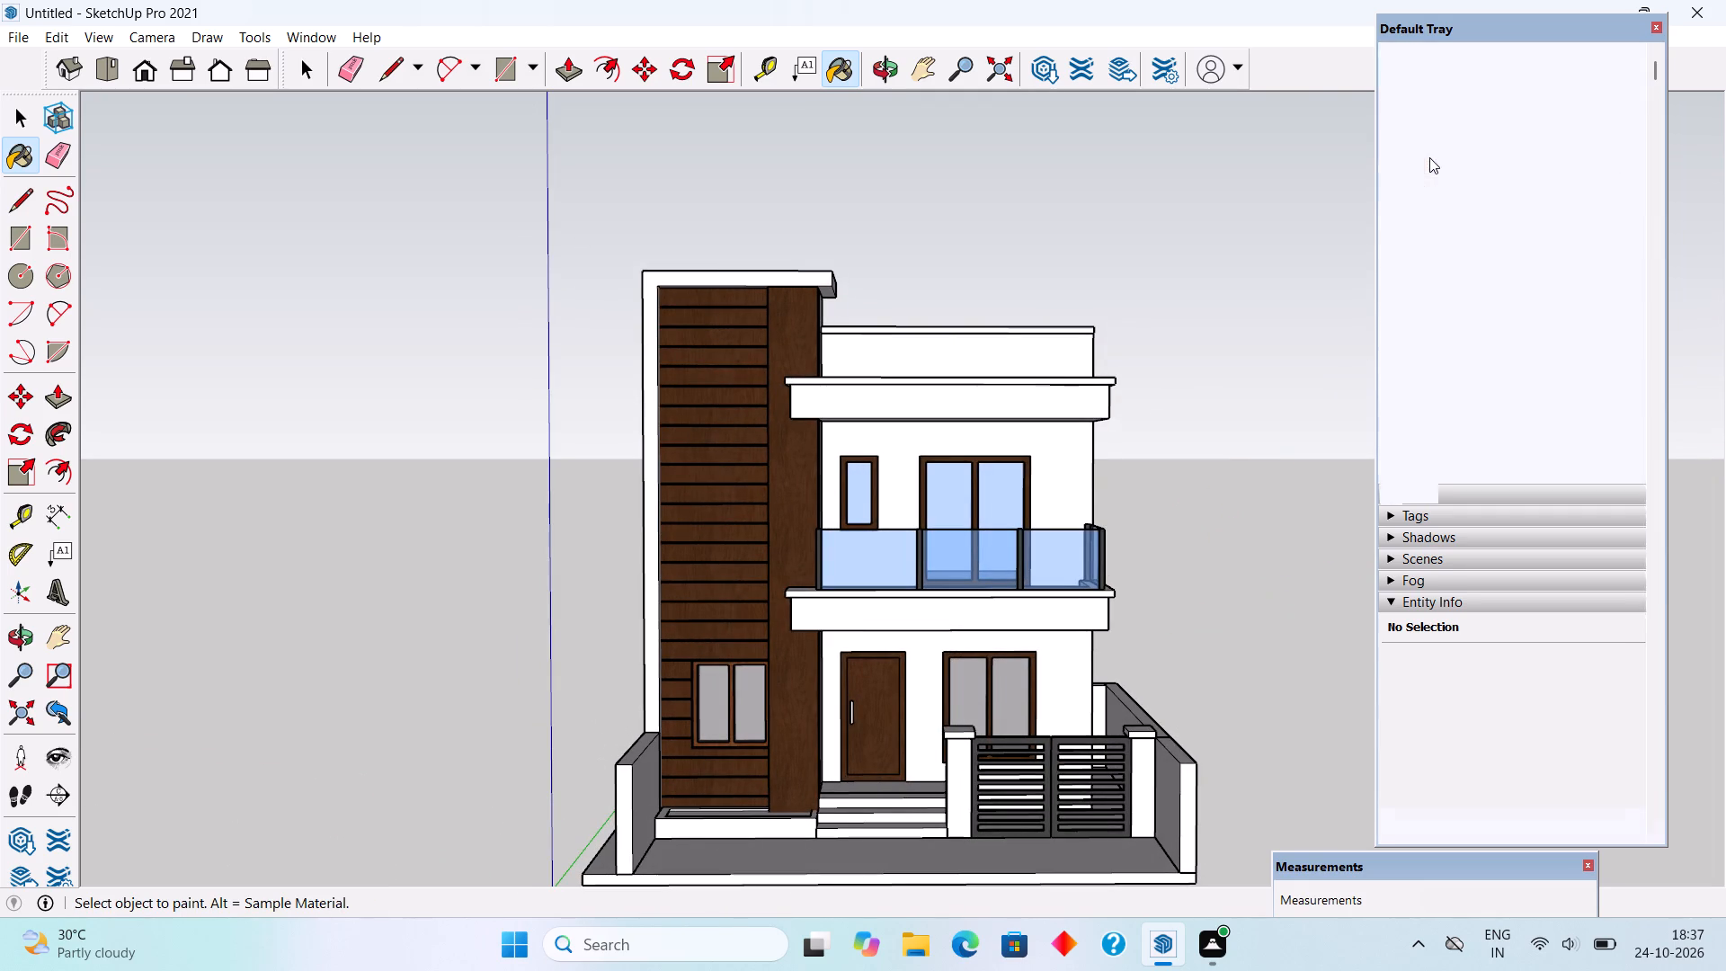
{"action": "left_click_drag", "start_coordinate": [1481, 238], "coordinate": [1481, 238]}
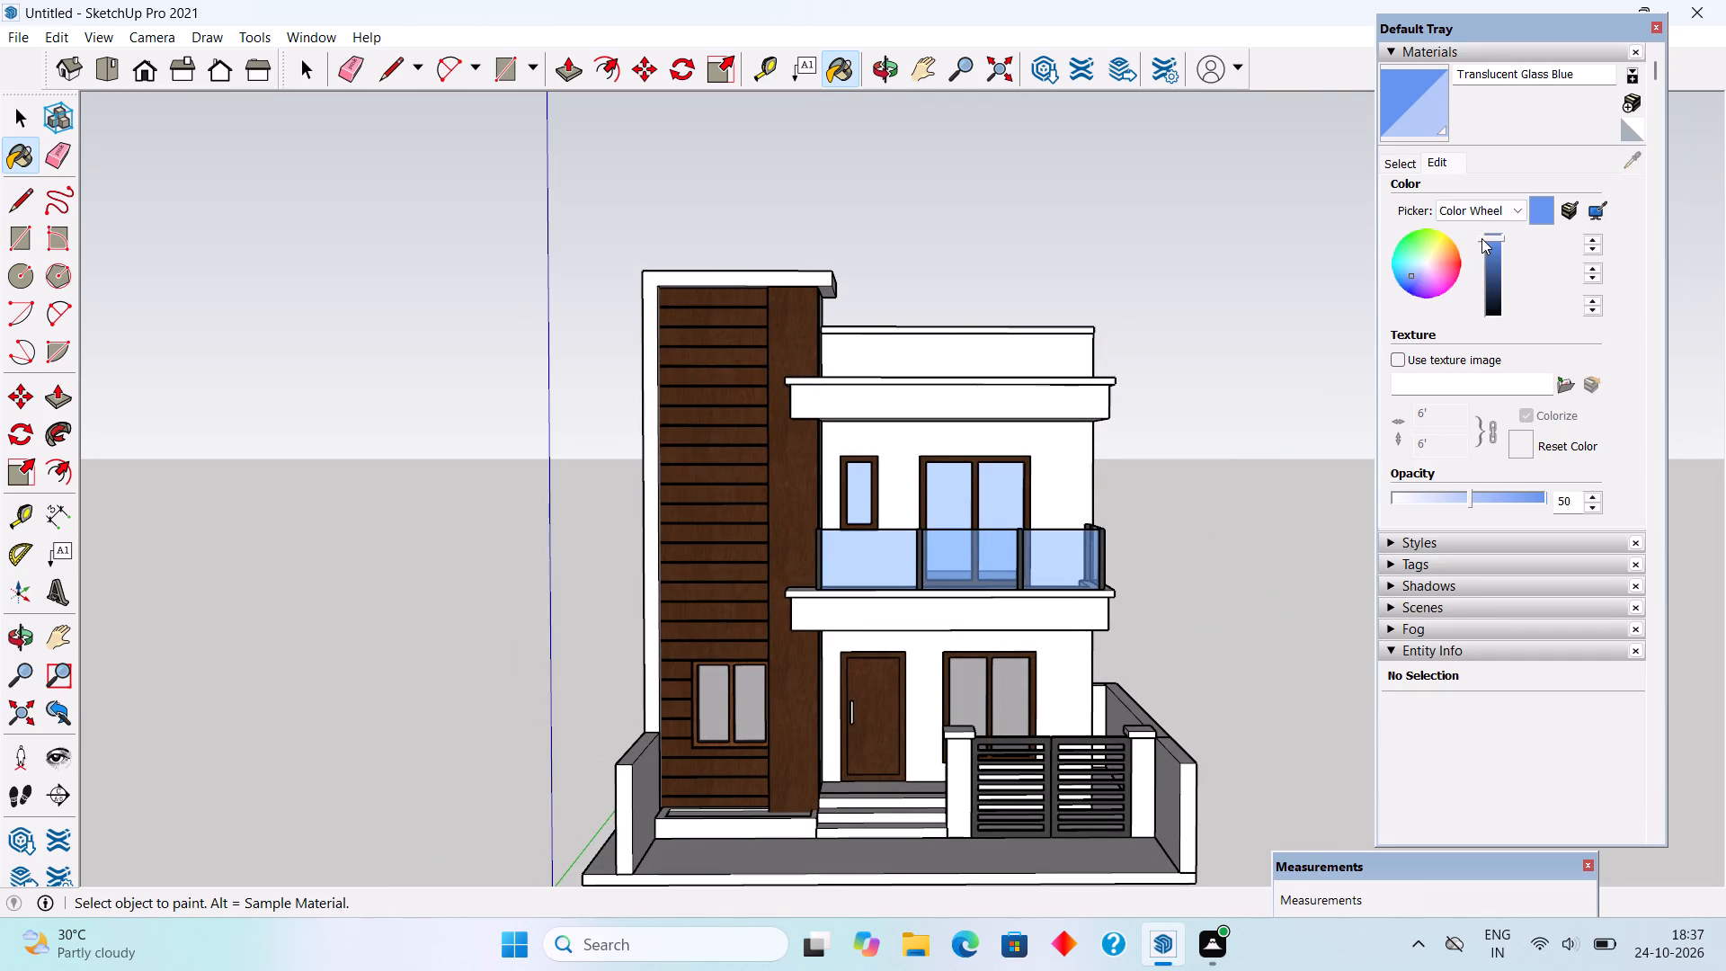
{"action": "left_click_drag", "start_coordinate": [1481, 238], "coordinate": [1485, 275]}
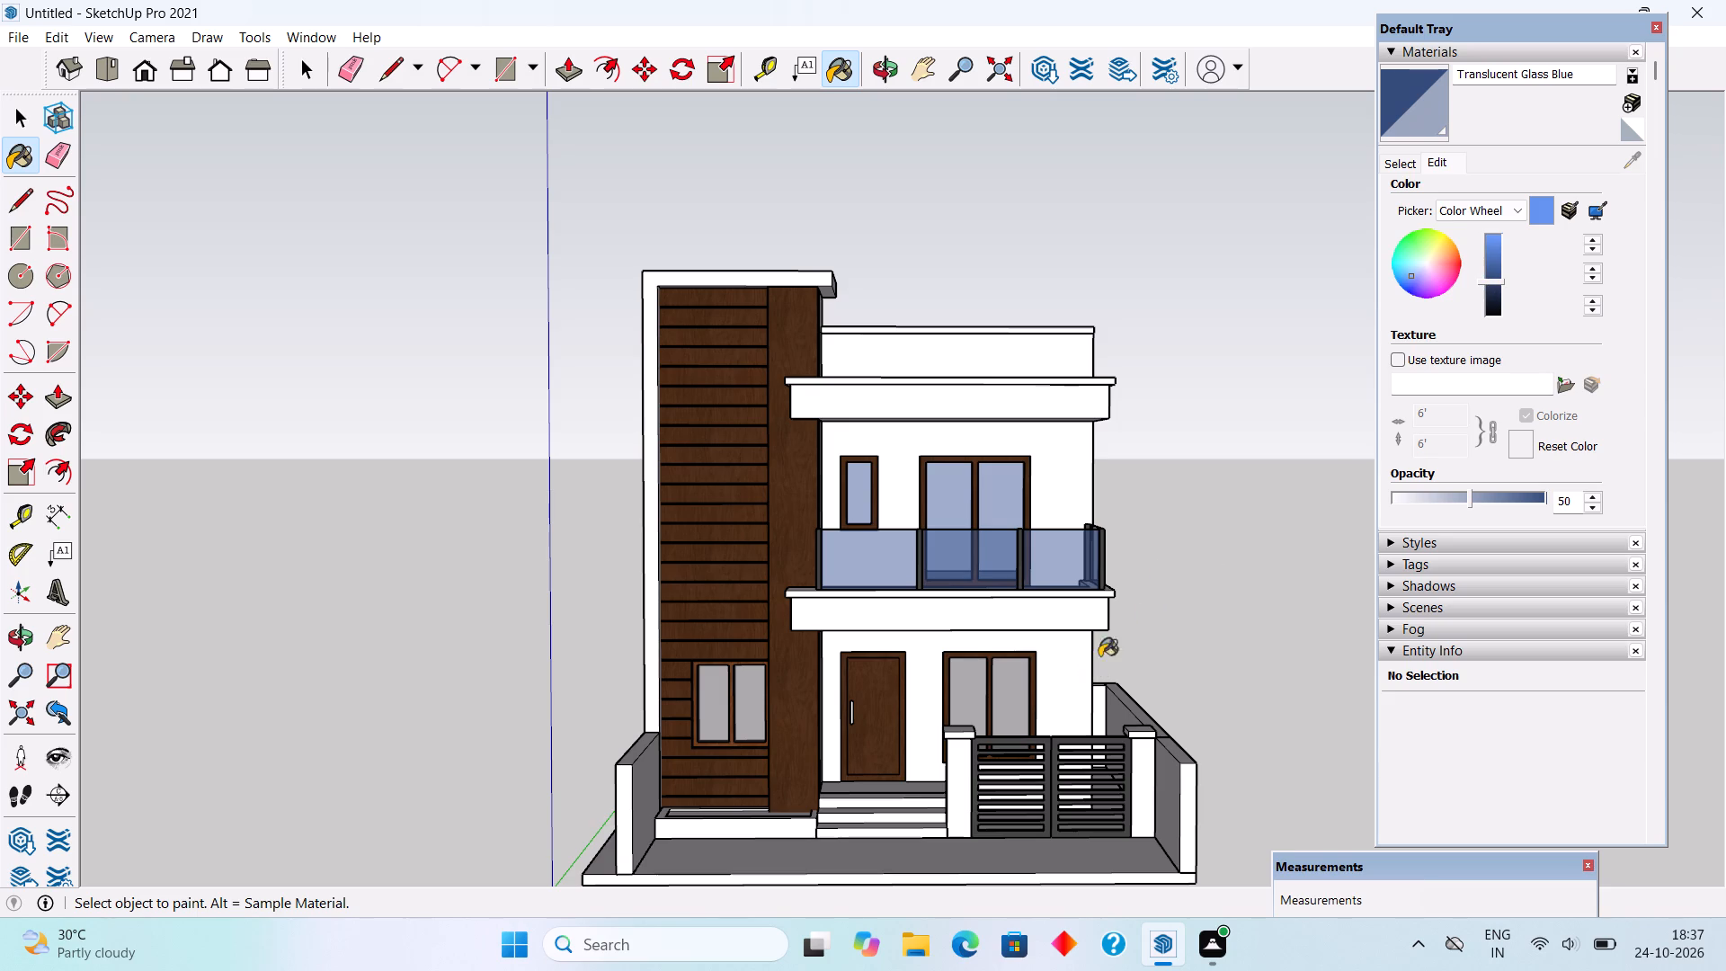
{"action": "left_click", "coordinate": [1478, 281]}
{"action": "left_click", "coordinate": [1440, 164]}
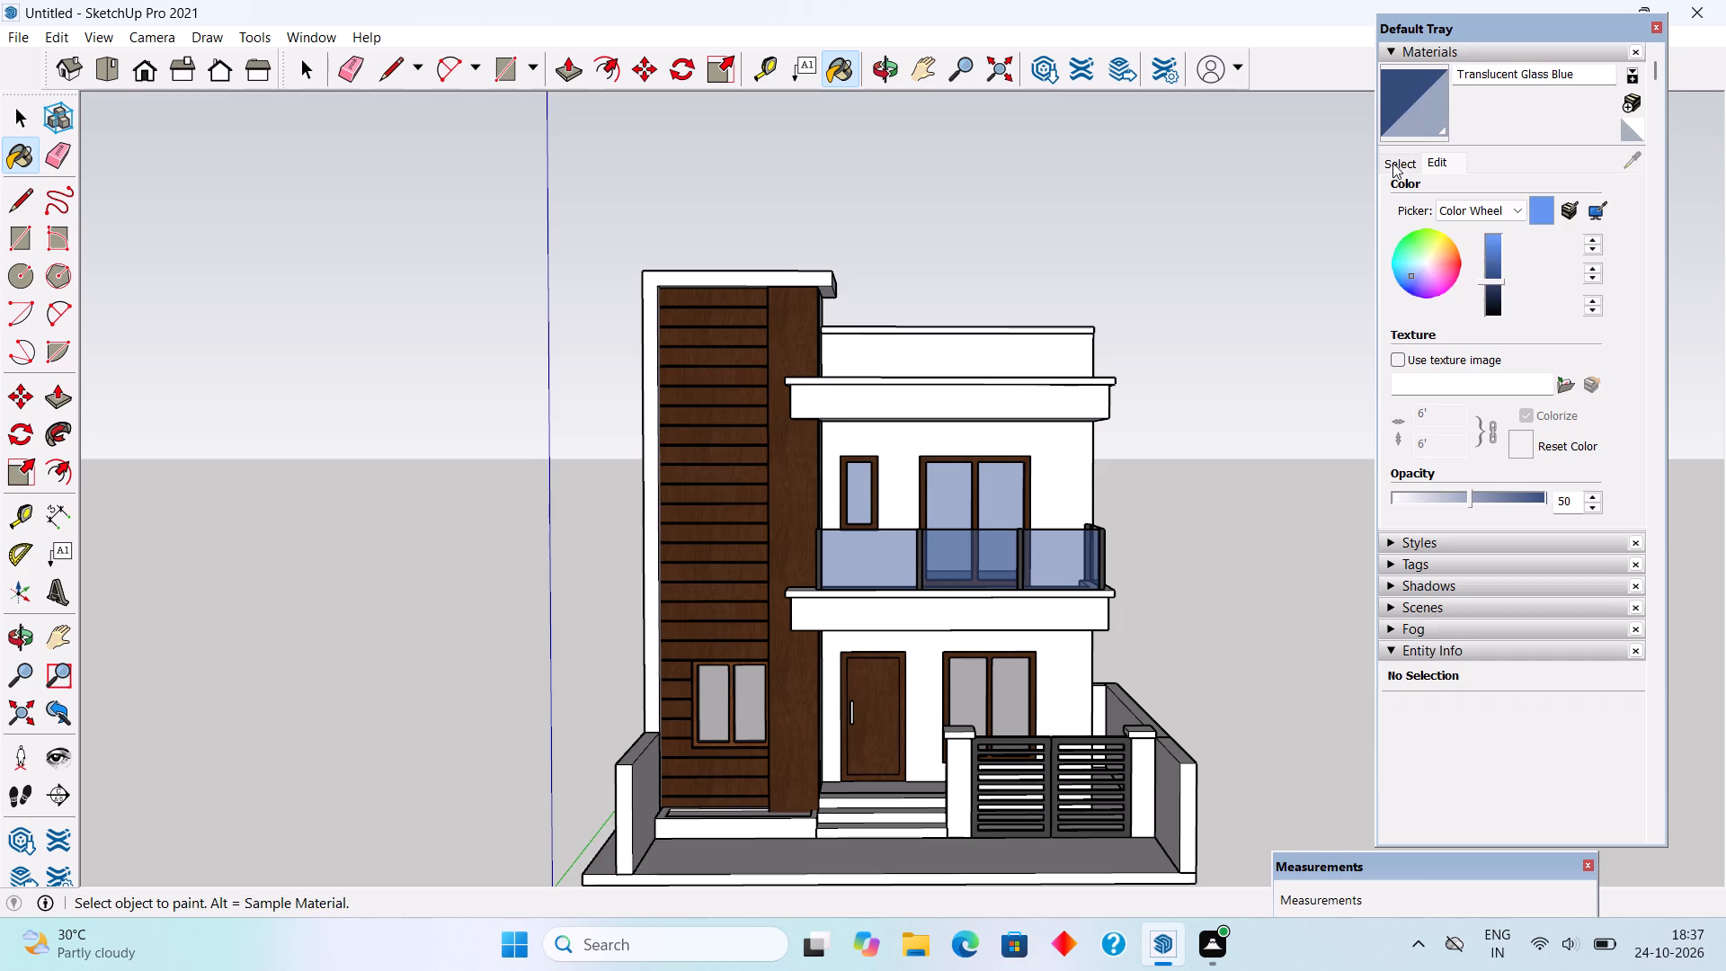
Paint the ground-floor window glass beside the door and on the tower with Translucent Glass Gray, darkened to black.
{"action": "left_click", "coordinate": [1392, 163]}
{"action": "left_click", "coordinate": [1572, 297]}
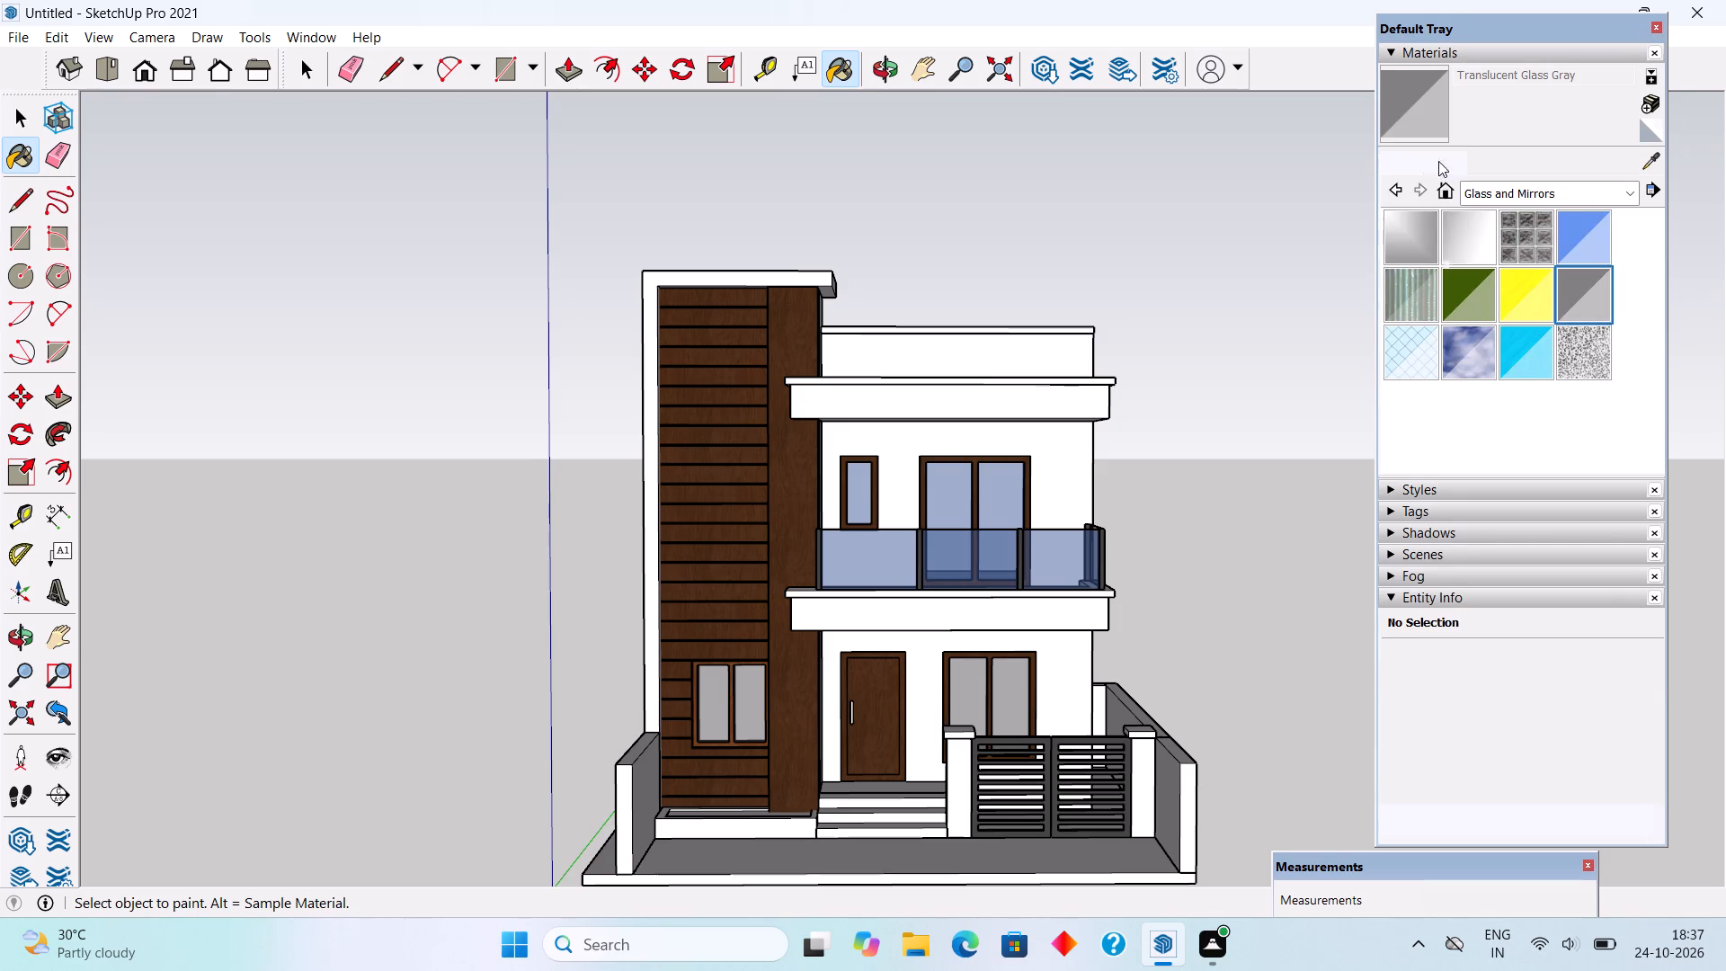
{"action": "left_click", "coordinate": [1439, 162]}
{"action": "left_click", "coordinate": [976, 691]}
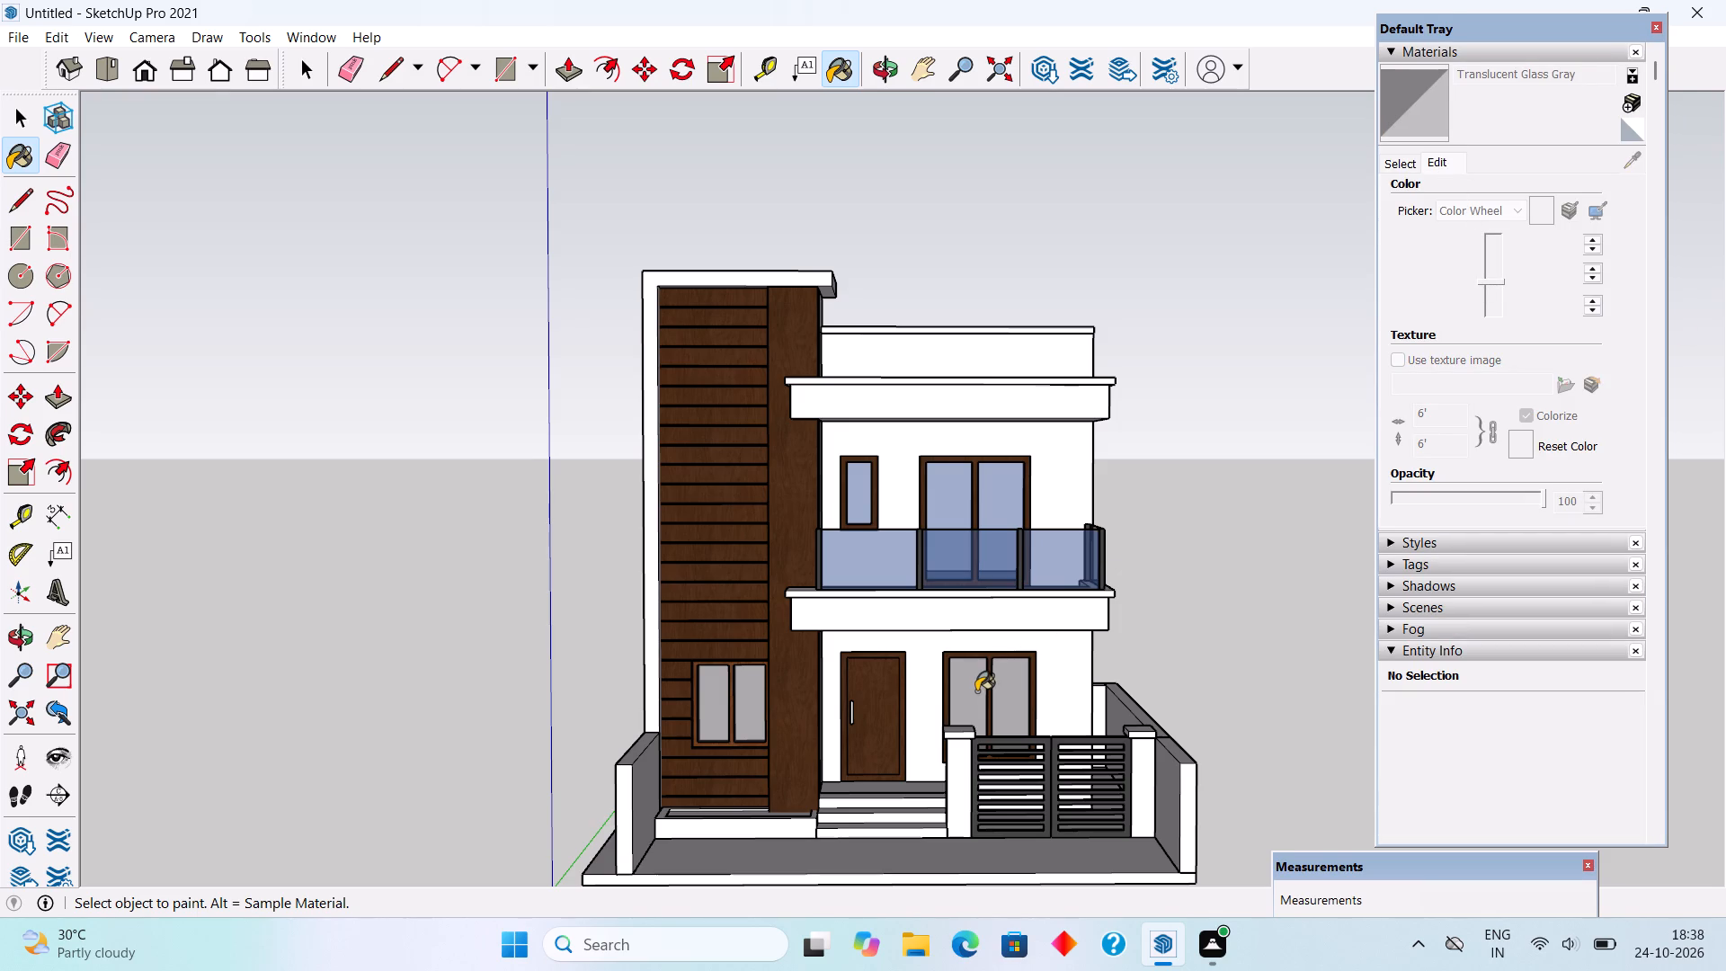
{"action": "left_click_drag", "start_coordinate": [1499, 278], "coordinate": [1499, 301]}
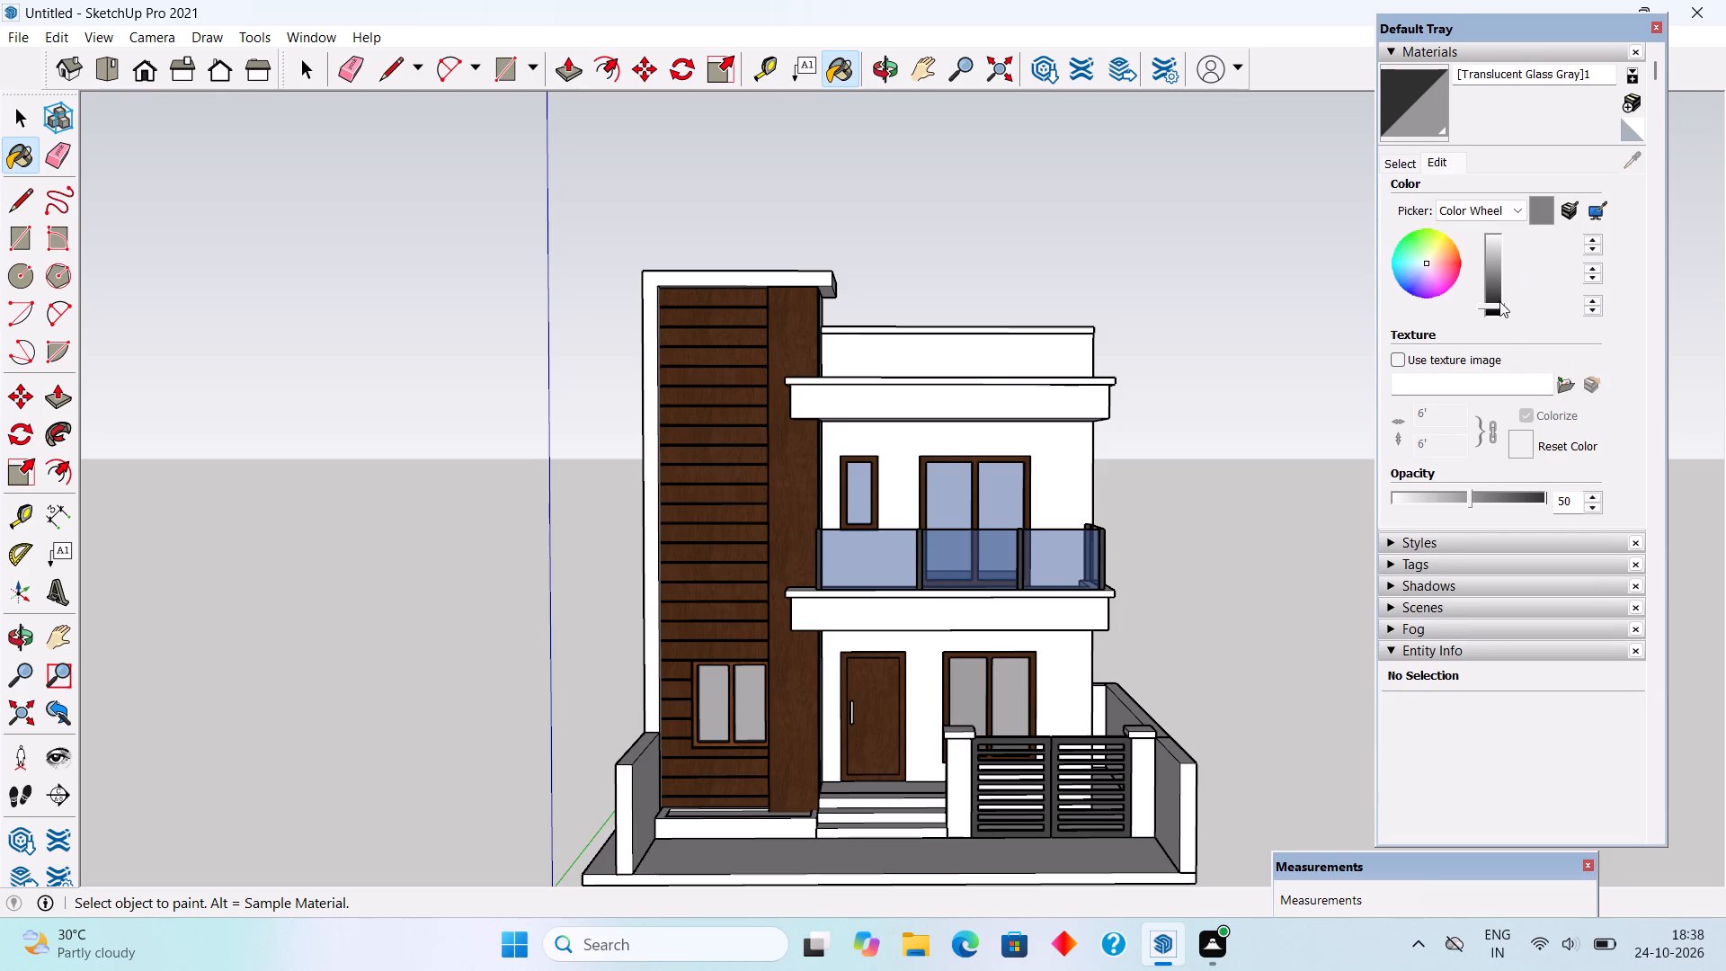
{"action": "left_click_drag", "start_coordinate": [1499, 301], "coordinate": [1501, 322]}
{"action": "left_click", "coordinate": [746, 690]}
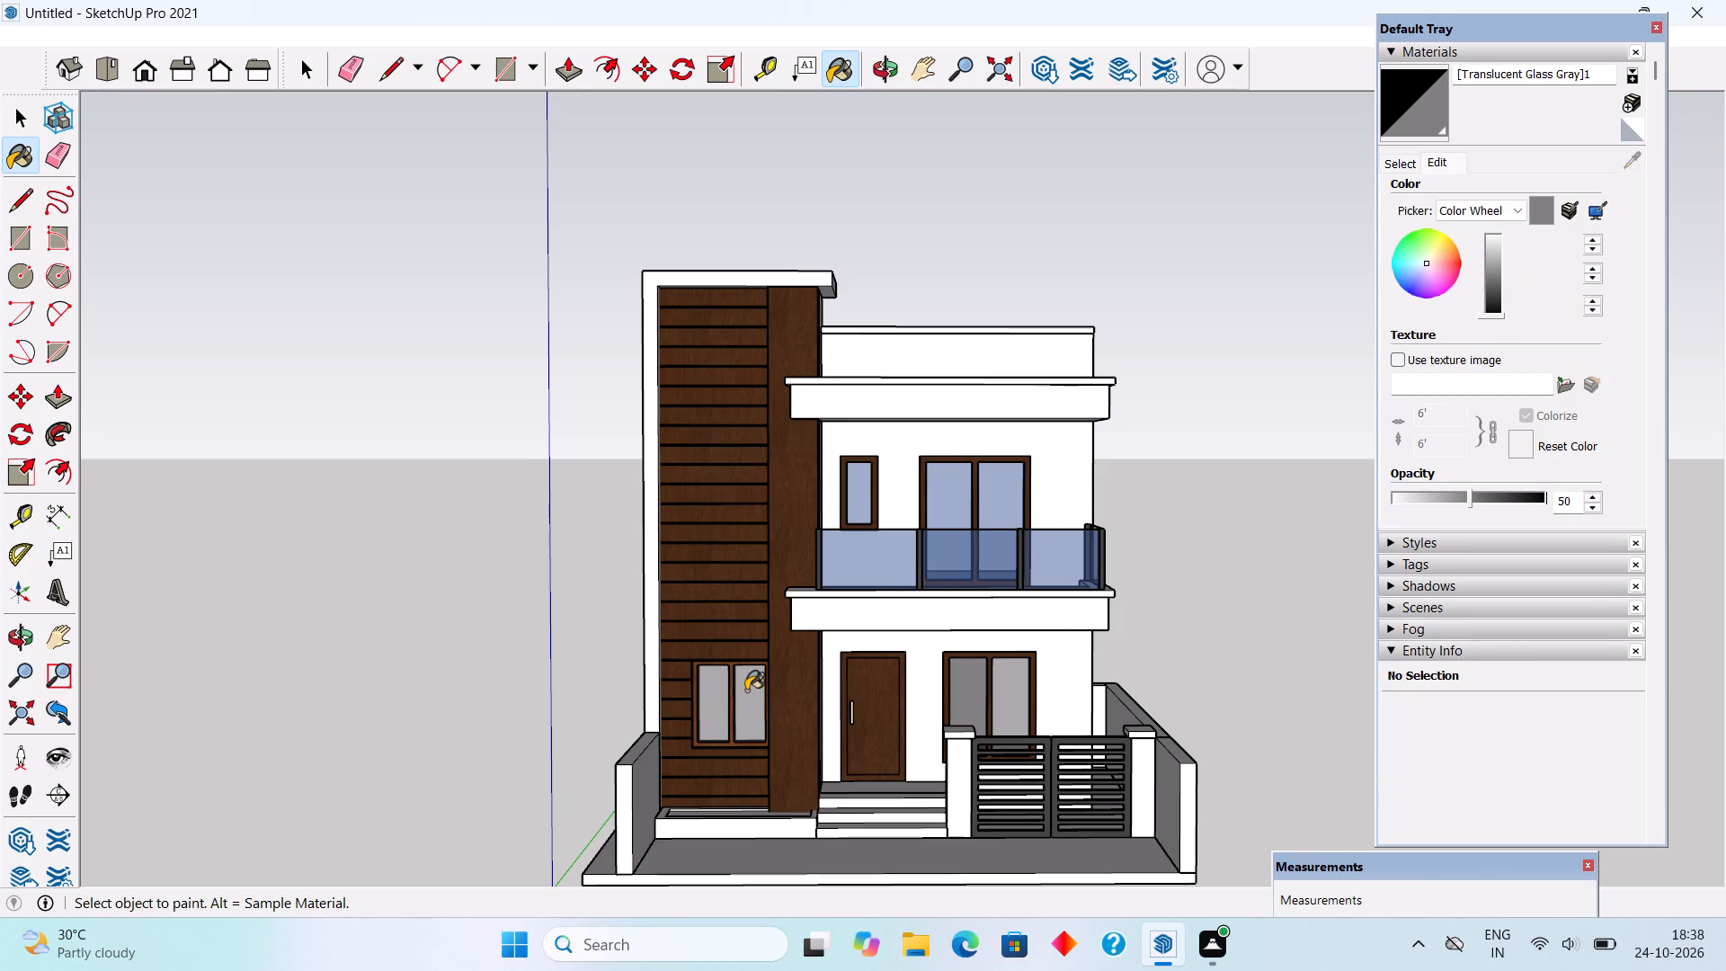
{"action": "left_click", "coordinate": [721, 703]}
Repaint the balcony railing's front and both side glass panels with the darkened [Translucent Glass Gray]1 material.
{"action": "middle_click_drag", "start_coordinate": [925, 696], "coordinate": [956, 732]}
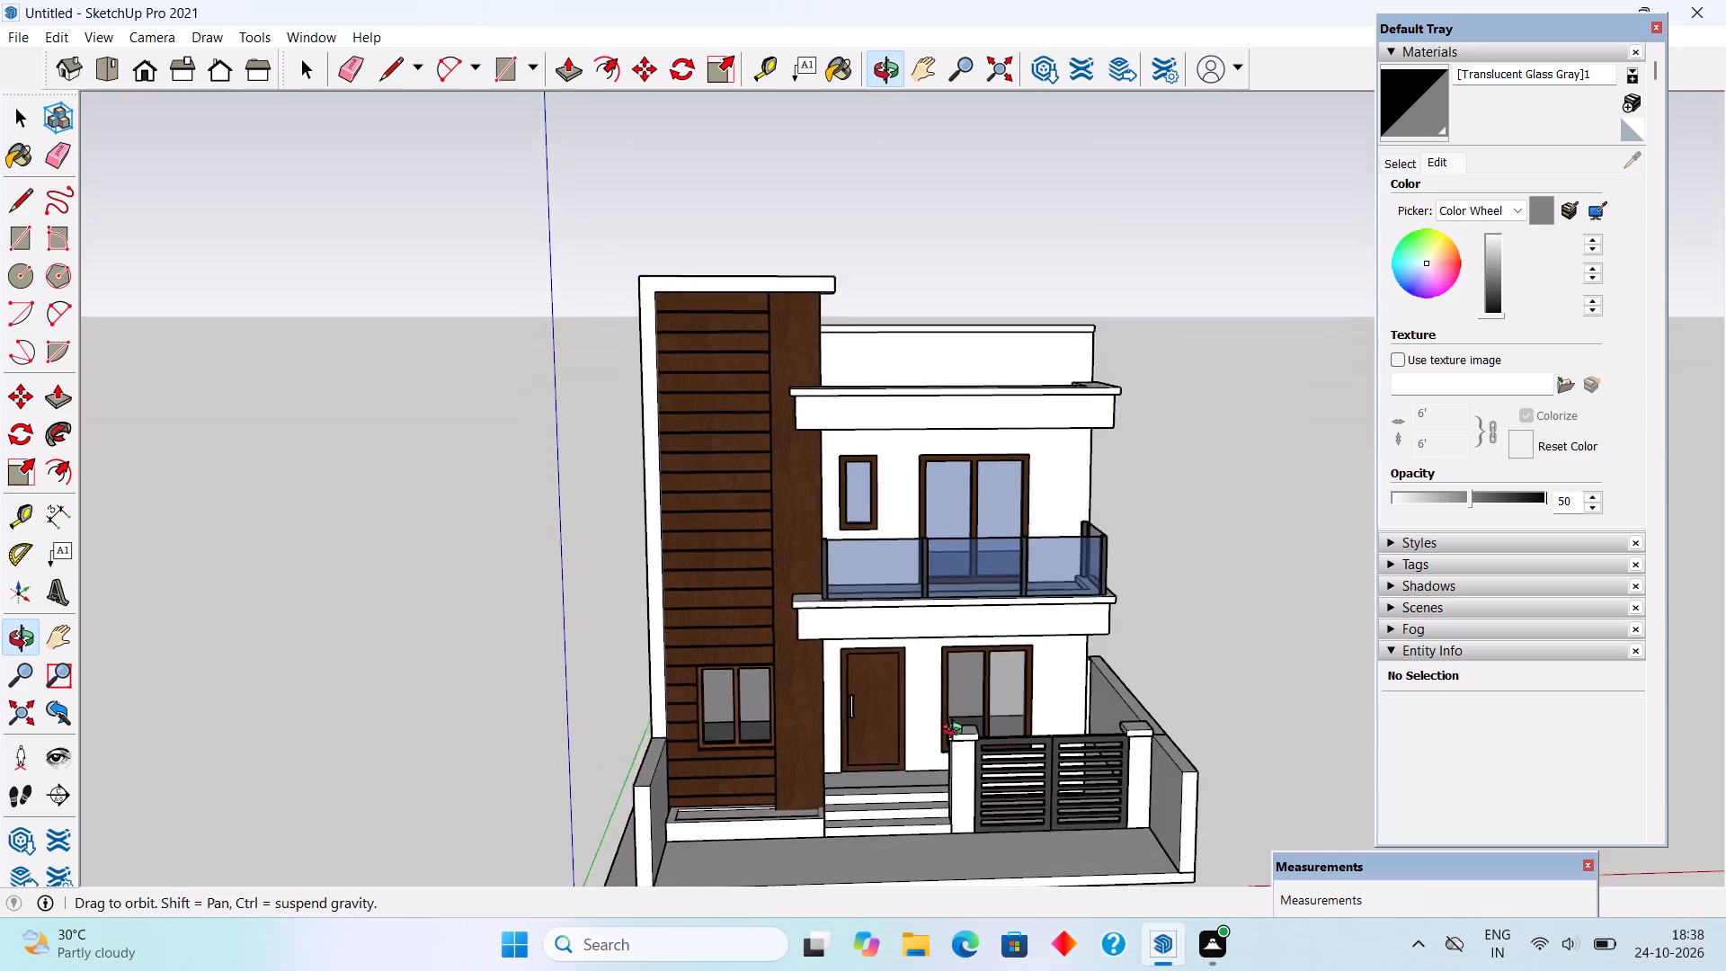
{"action": "middle_click_drag", "start_coordinate": [956, 732], "coordinate": [1063, 656]}
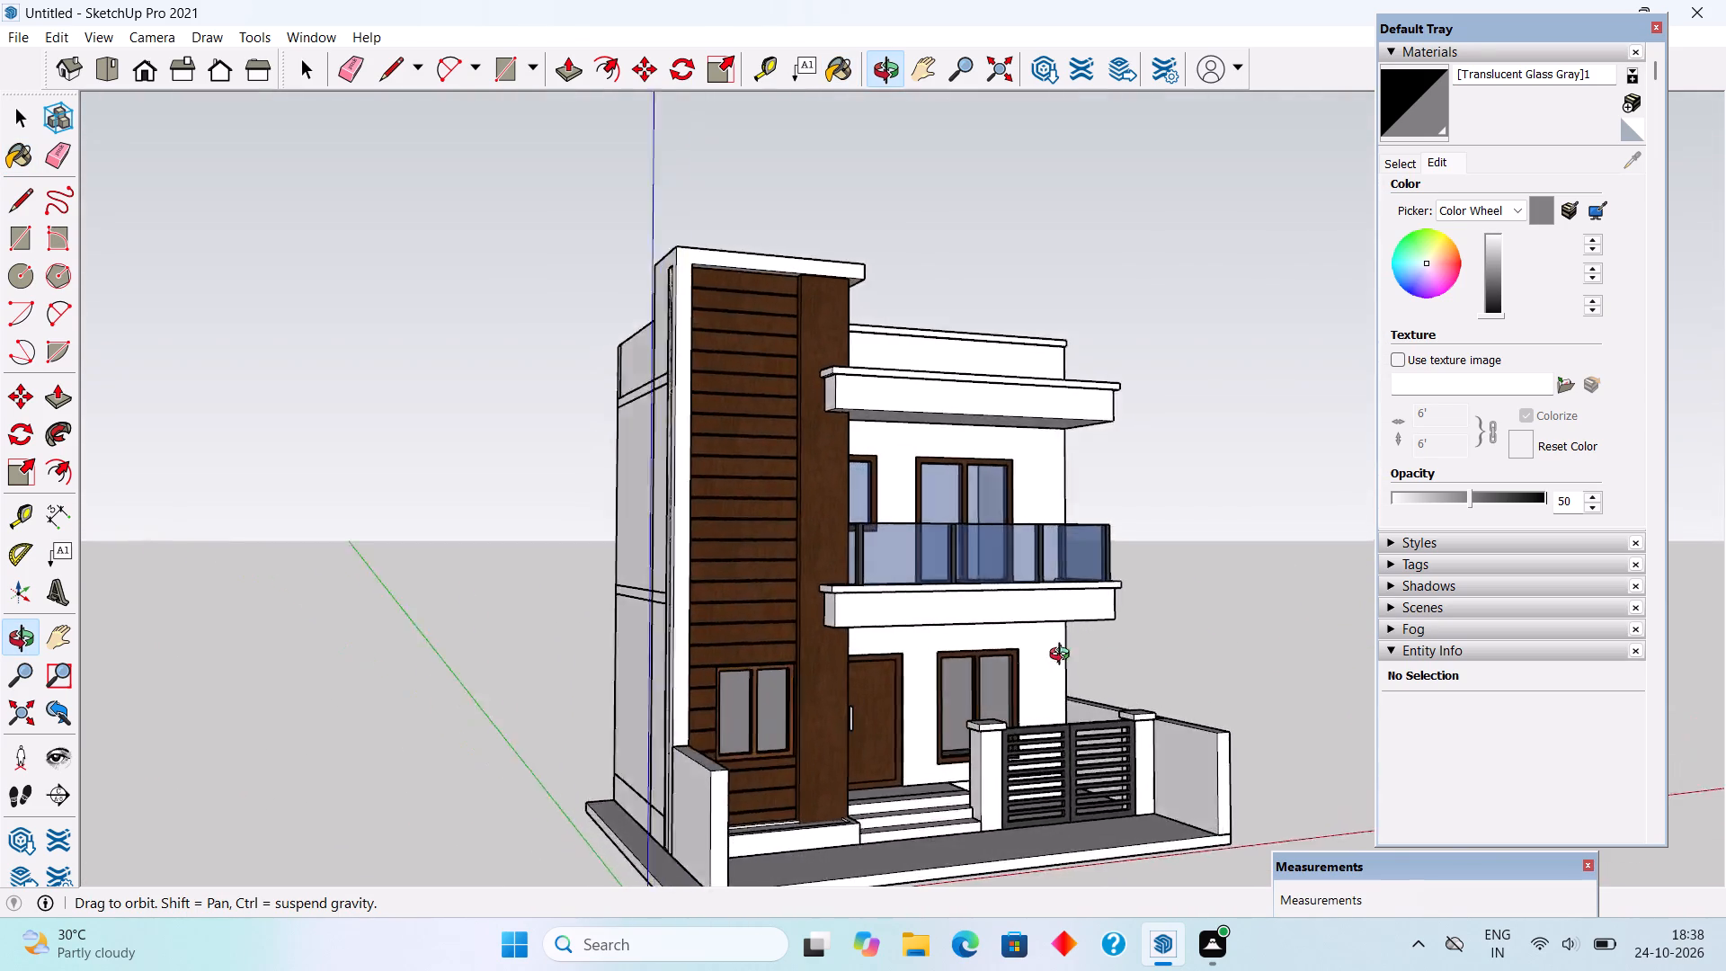
{"action": "middle_click_drag", "start_coordinate": [1063, 656], "coordinate": [946, 672]}
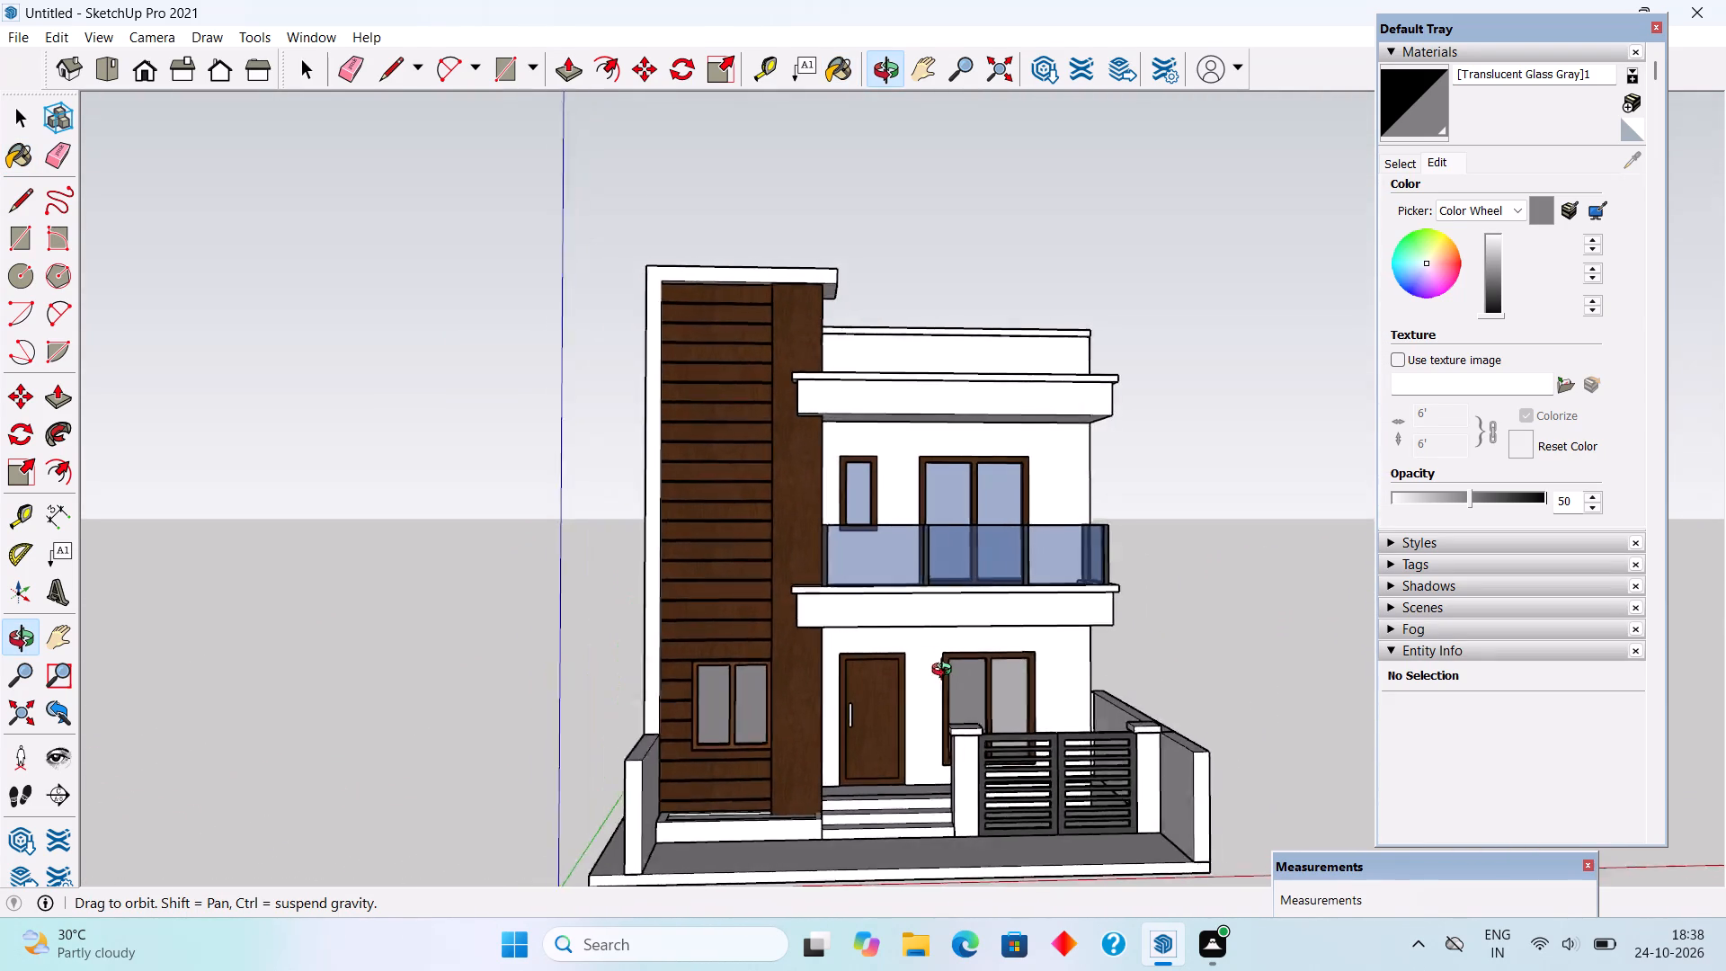
{"action": "middle_click_drag", "start_coordinate": [946, 672], "coordinate": [897, 672]}
{"action": "key", "text": "space"}
{"action": "scroll", "coordinate": [1284, 448], "scroll_direction": "up", "scroll_amount": 3}
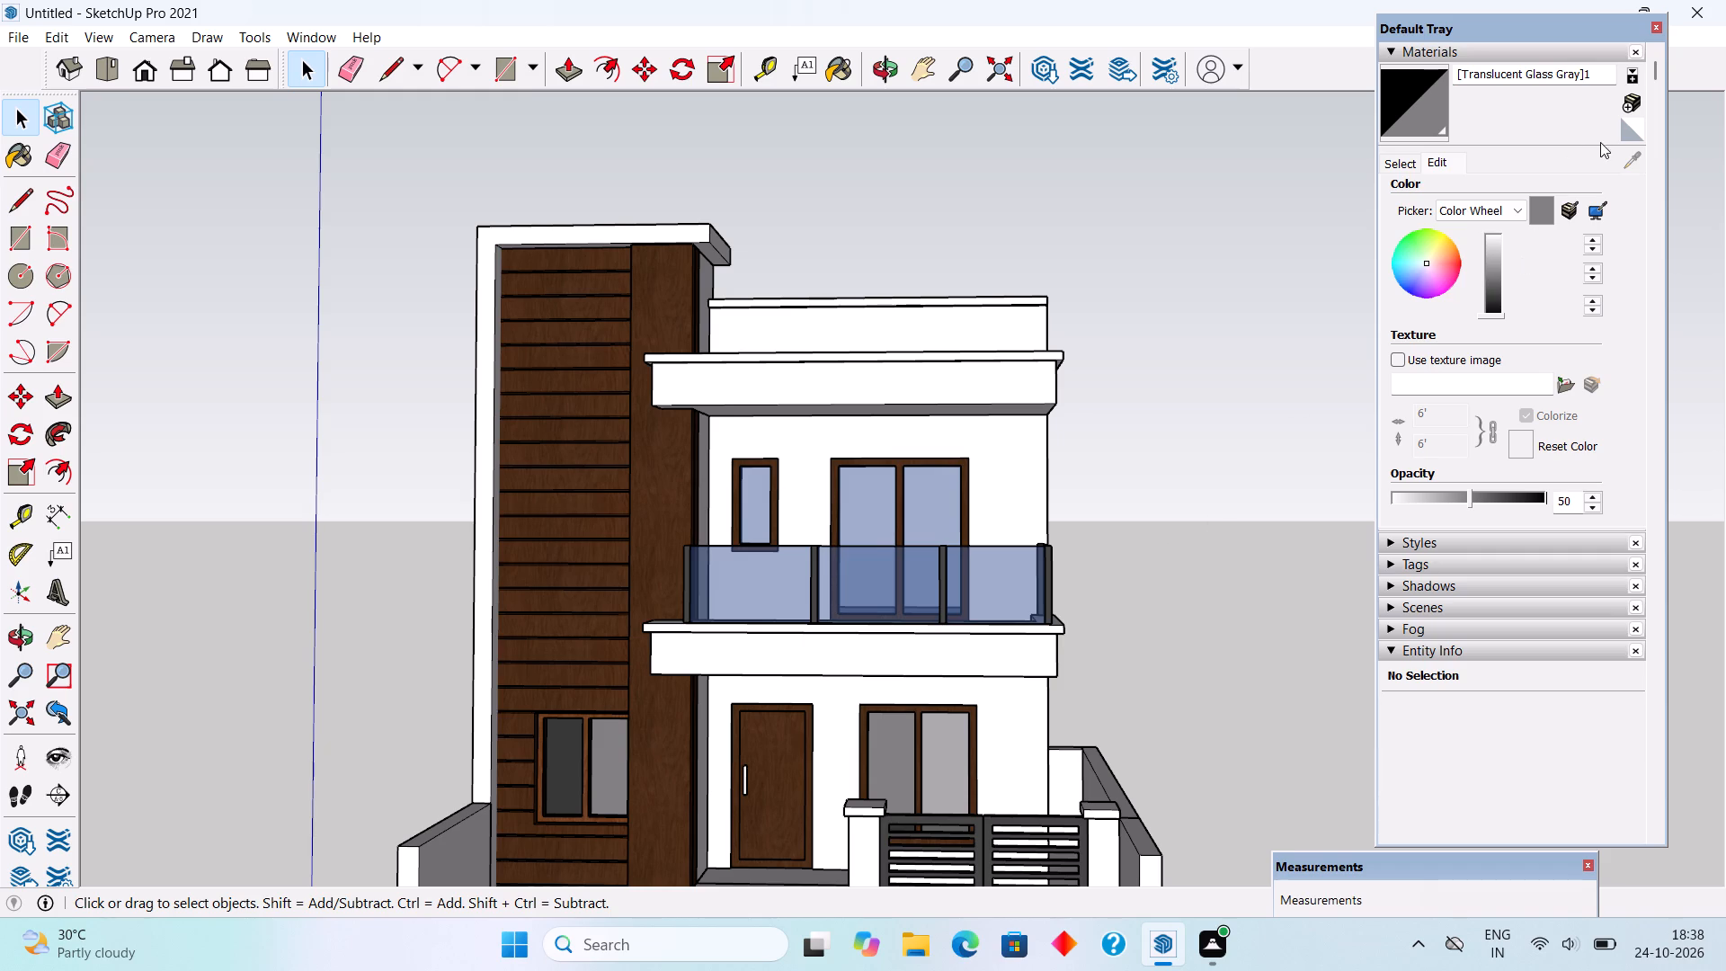
{"action": "left_click", "coordinate": [1428, 107]}
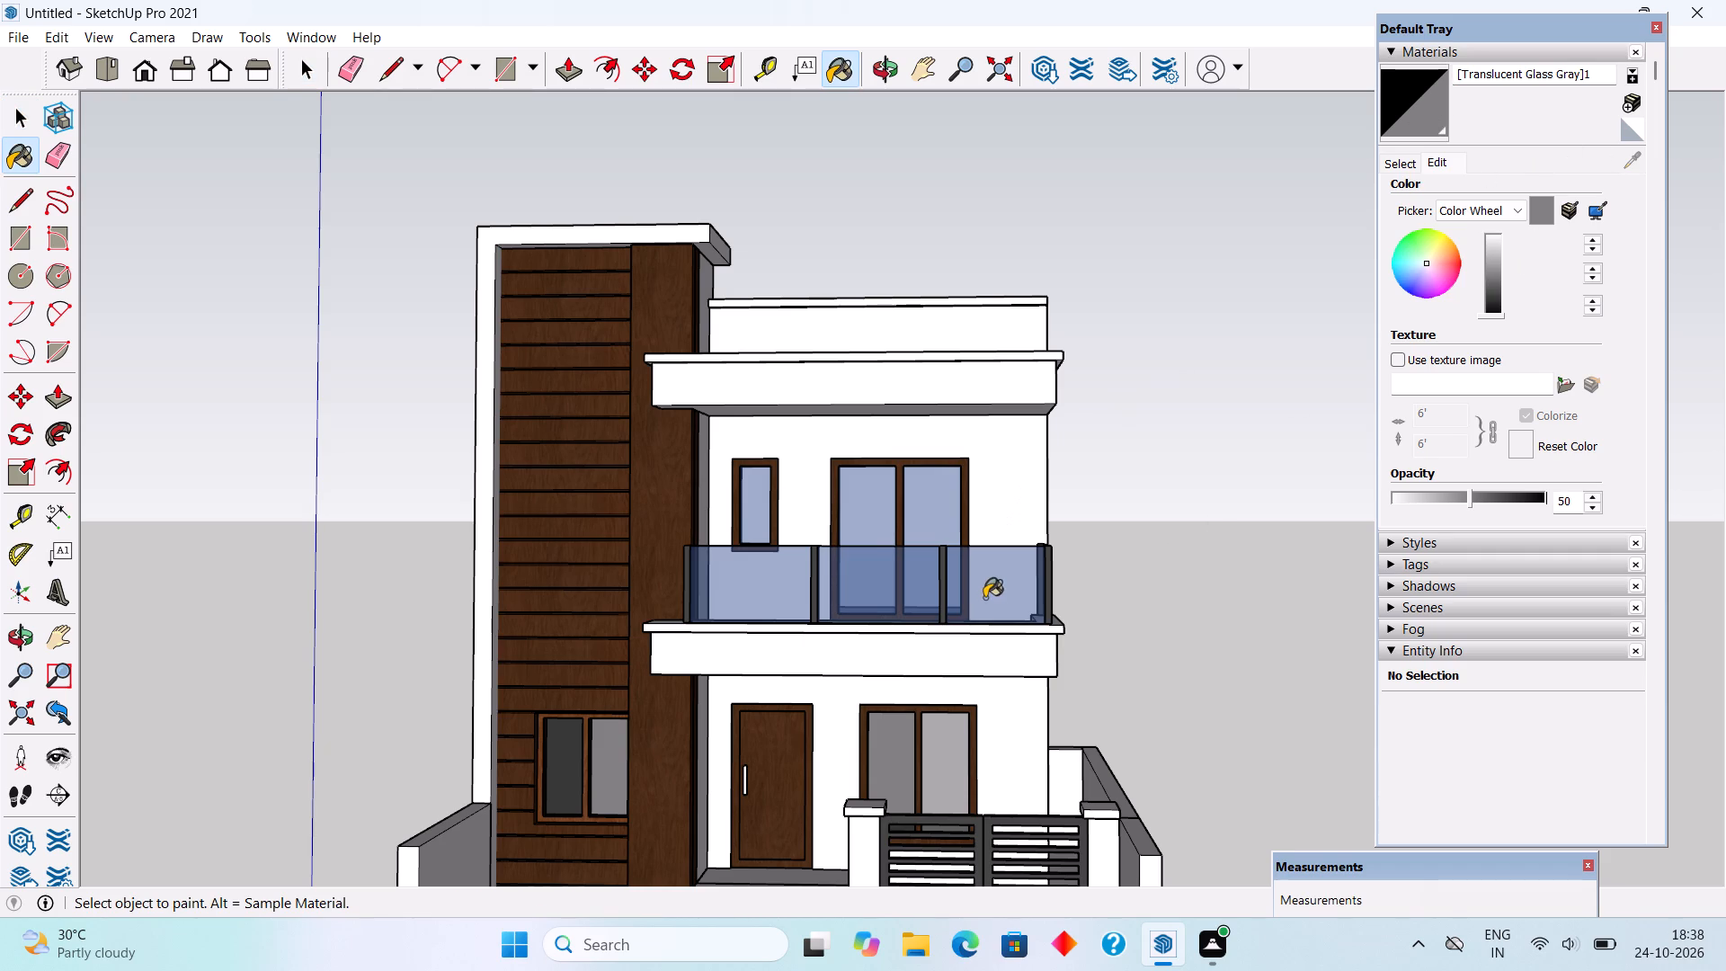
{"action": "left_click", "coordinate": [984, 598]}
{"action": "left_click", "coordinate": [856, 586]}
{"action": "left_click", "coordinate": [761, 583]}
{"action": "middle_click_drag", "start_coordinate": [719, 590], "coordinate": [885, 601]}
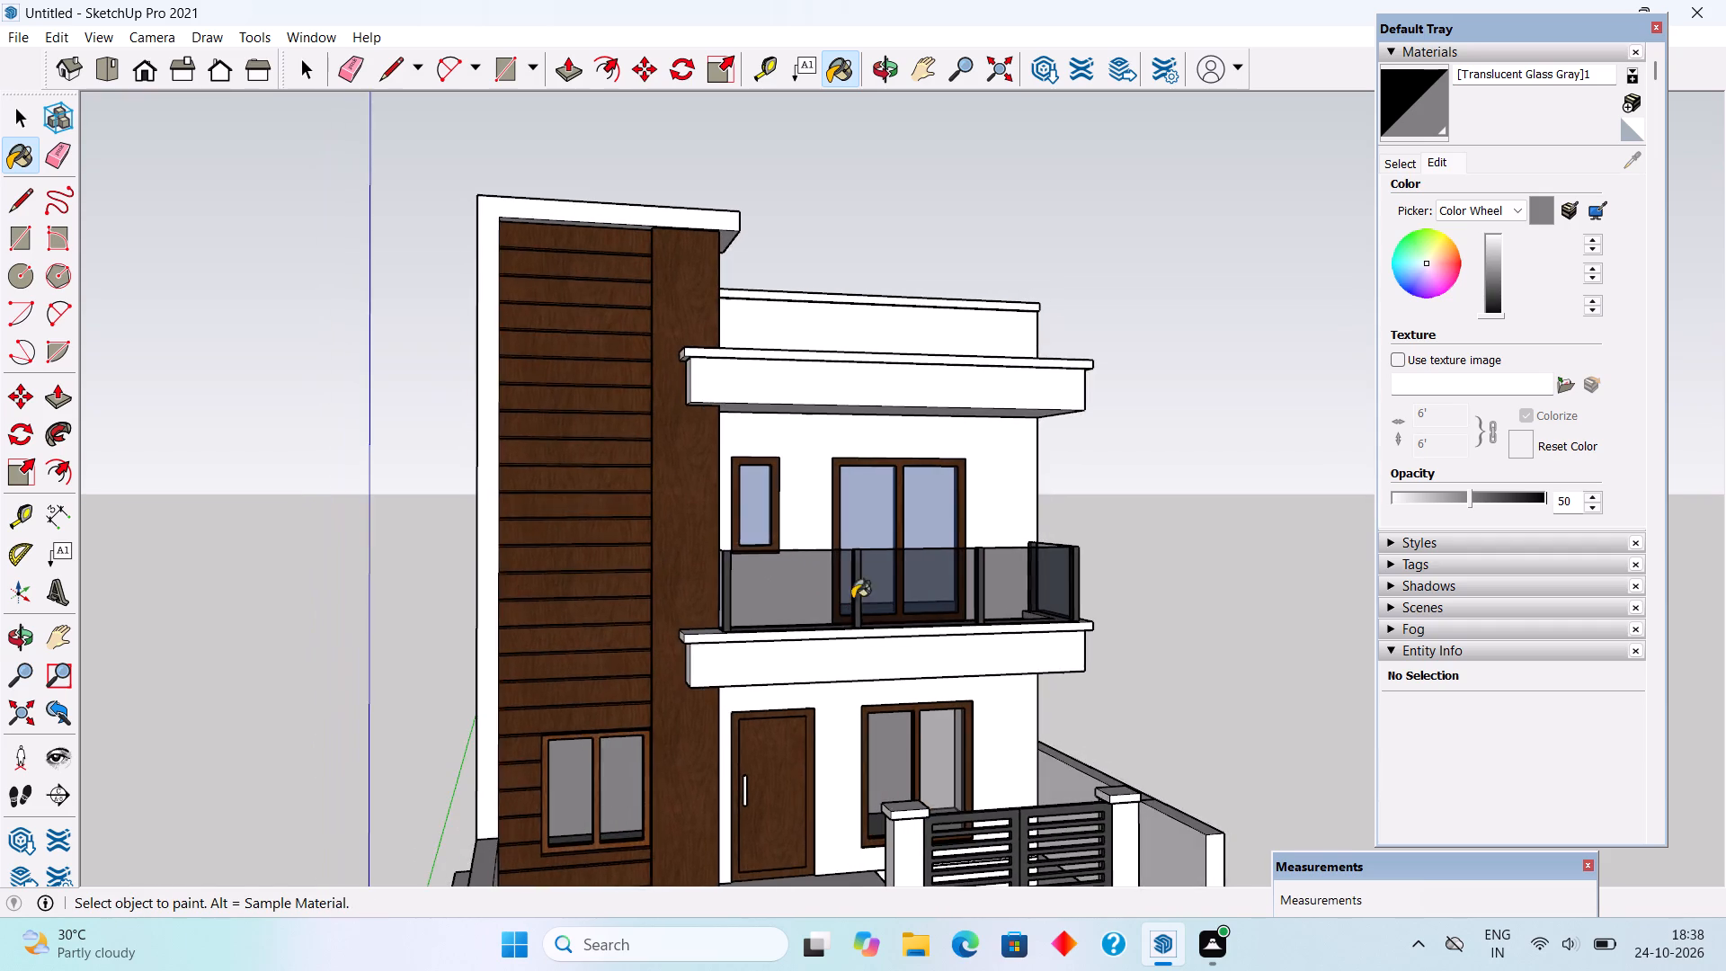
{"action": "scroll", "coordinate": [744, 581], "scroll_direction": "up", "scroll_amount": 9}
{"action": "middle_click_drag", "start_coordinate": [741, 602], "coordinate": [968, 646]}
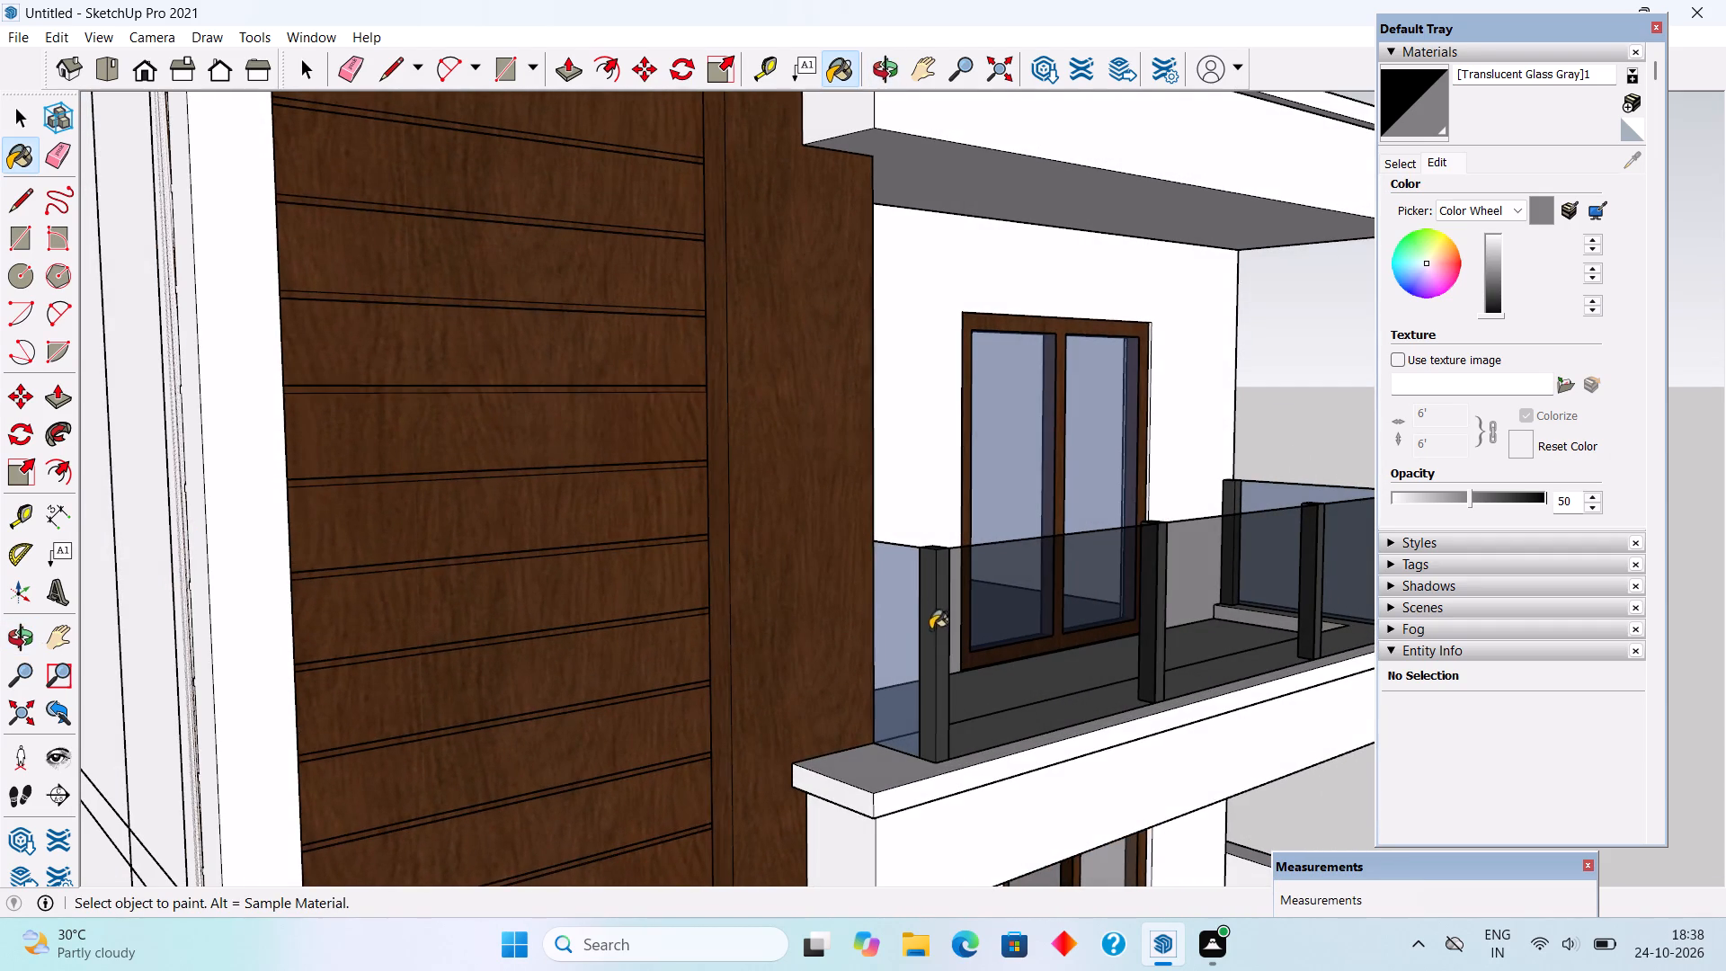
{"action": "left_click", "coordinate": [906, 602]}
{"action": "middle_click_drag", "start_coordinate": [1108, 629], "coordinate": [167, 554]}
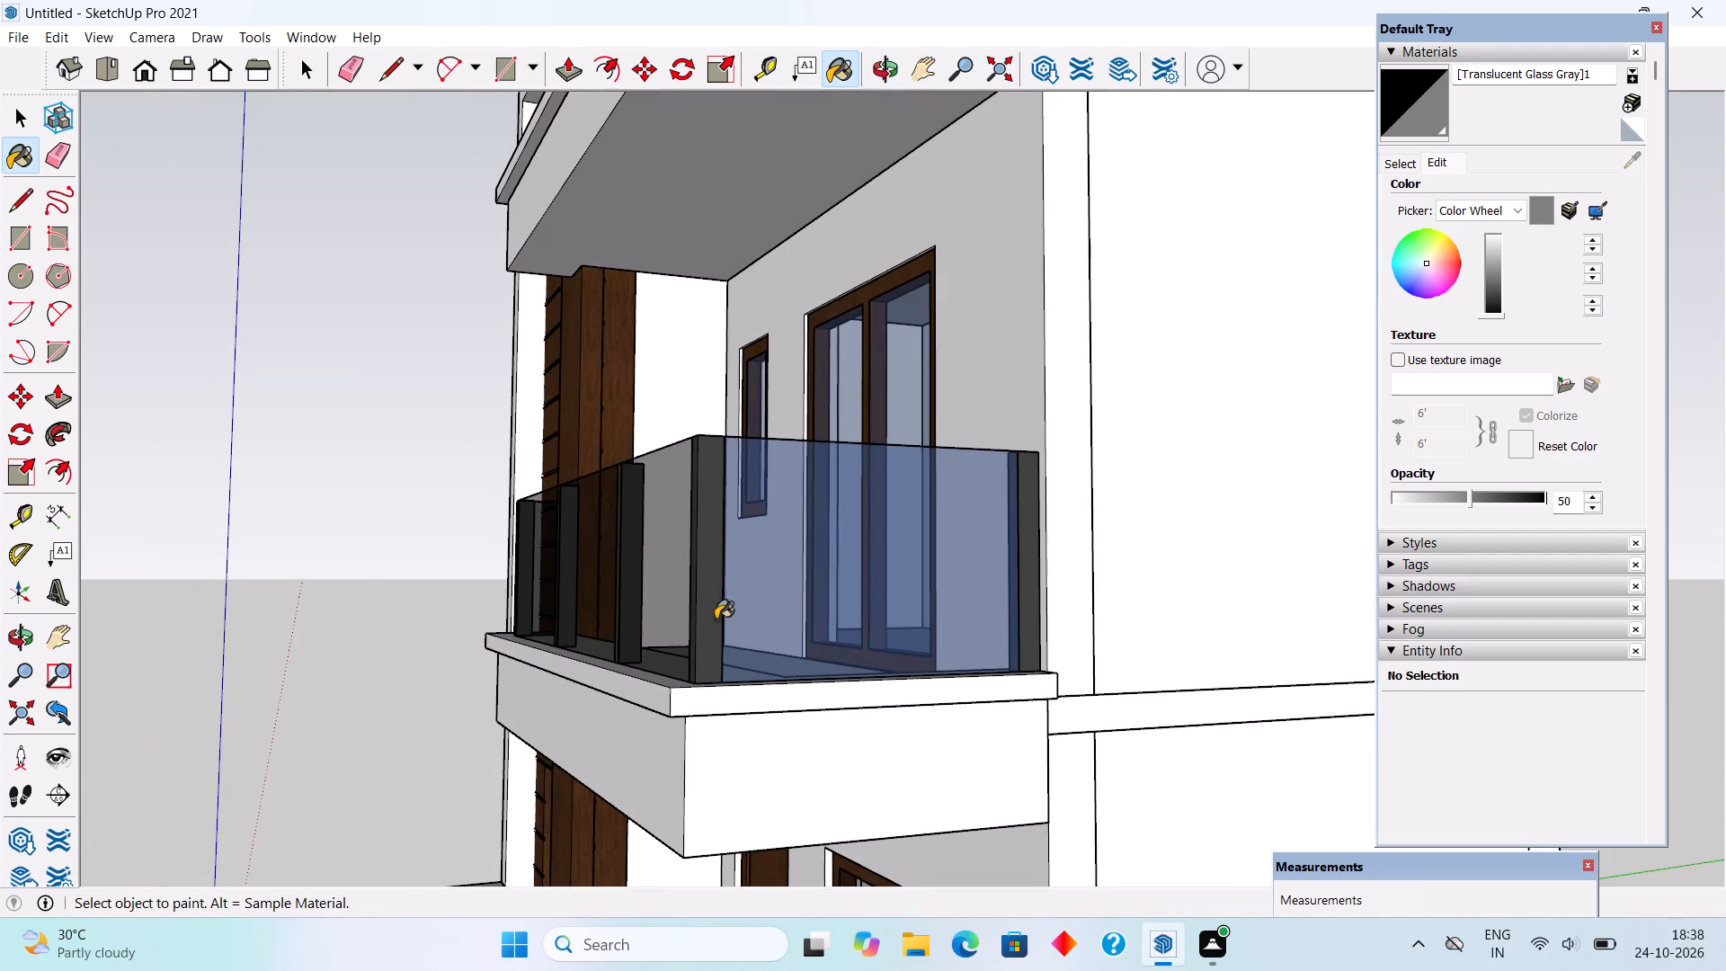
{"action": "left_click", "coordinate": [805, 616]}
Examine the repainted balcony railing and the front facade from several angles and distances.
{"action": "scroll", "coordinate": [798, 616], "scroll_direction": "down", "scroll_amount": 2}
{"action": "key", "text": "space"}
{"action": "scroll", "coordinate": [786, 618], "scroll_direction": "down", "scroll_amount": 1}
{"action": "middle_click_drag", "start_coordinate": [786, 619], "coordinate": [1134, 689]}
{"action": "scroll", "coordinate": [1134, 689], "scroll_direction": "down", "scroll_amount": 4}
{"action": "scroll", "coordinate": [991, 591], "scroll_direction": "down", "scroll_amount": 3}
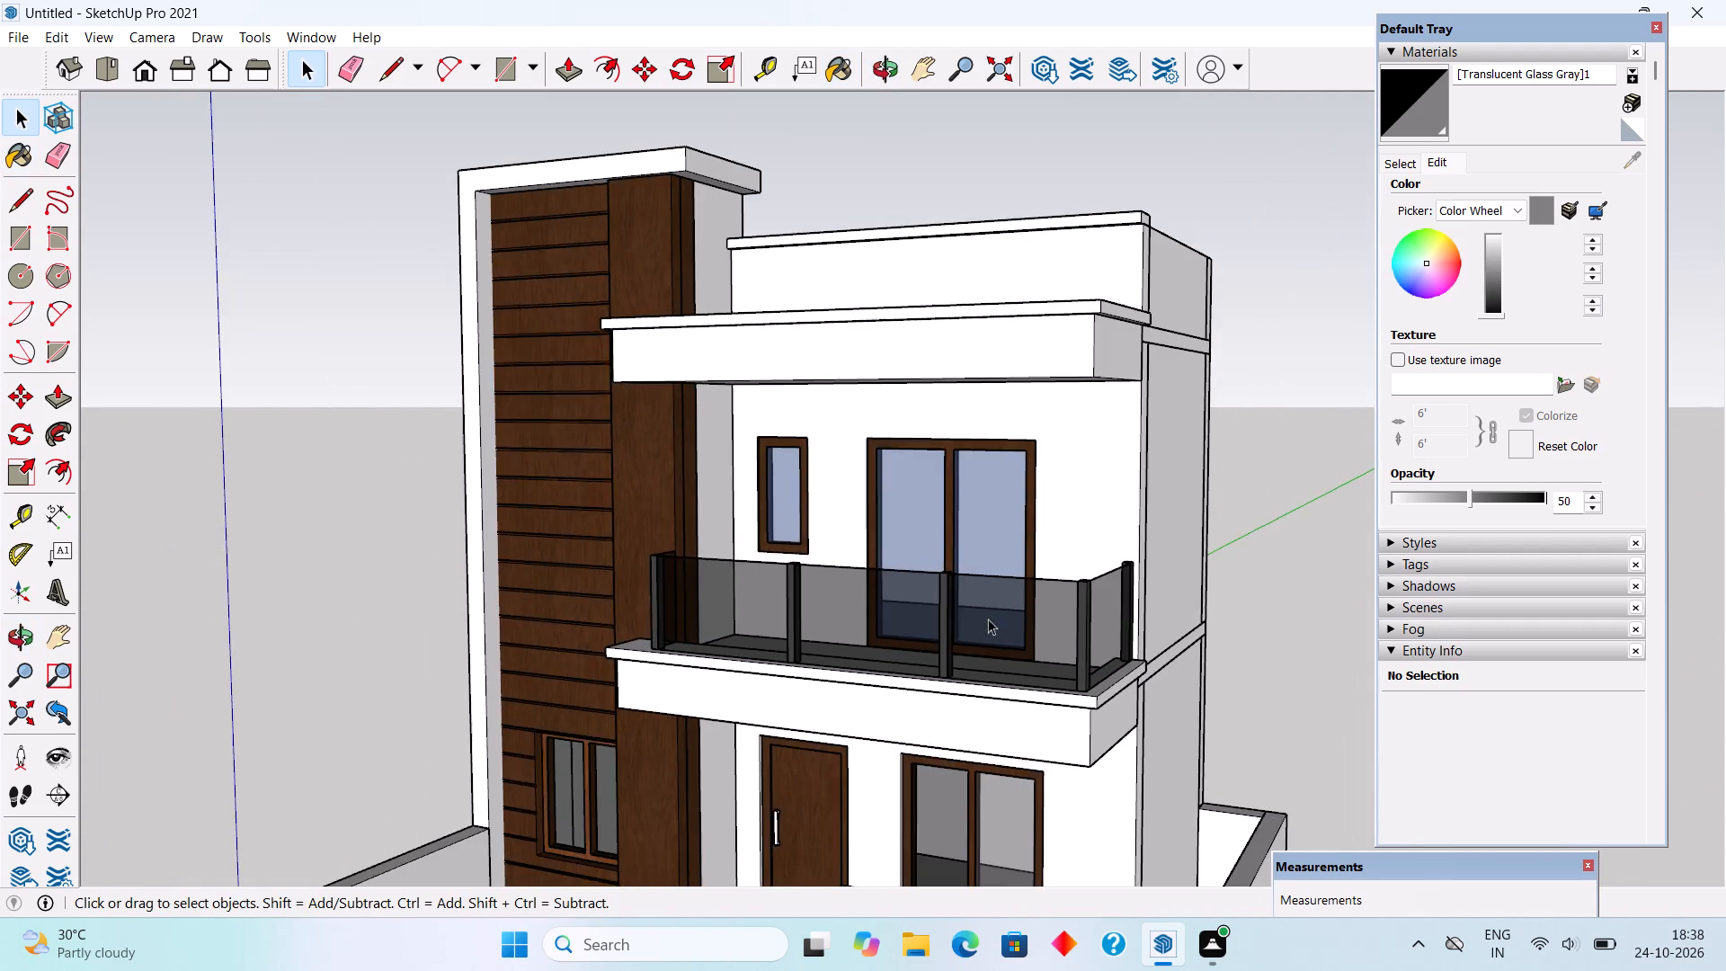
{"action": "middle_click_drag", "start_coordinate": [829, 710], "coordinate": [1074, 583]}
{"action": "scroll", "coordinate": [1074, 583], "scroll_direction": "down", "scroll_amount": 5}
{"action": "middle_click_drag", "start_coordinate": [1057, 604], "coordinate": [1045, 716]}
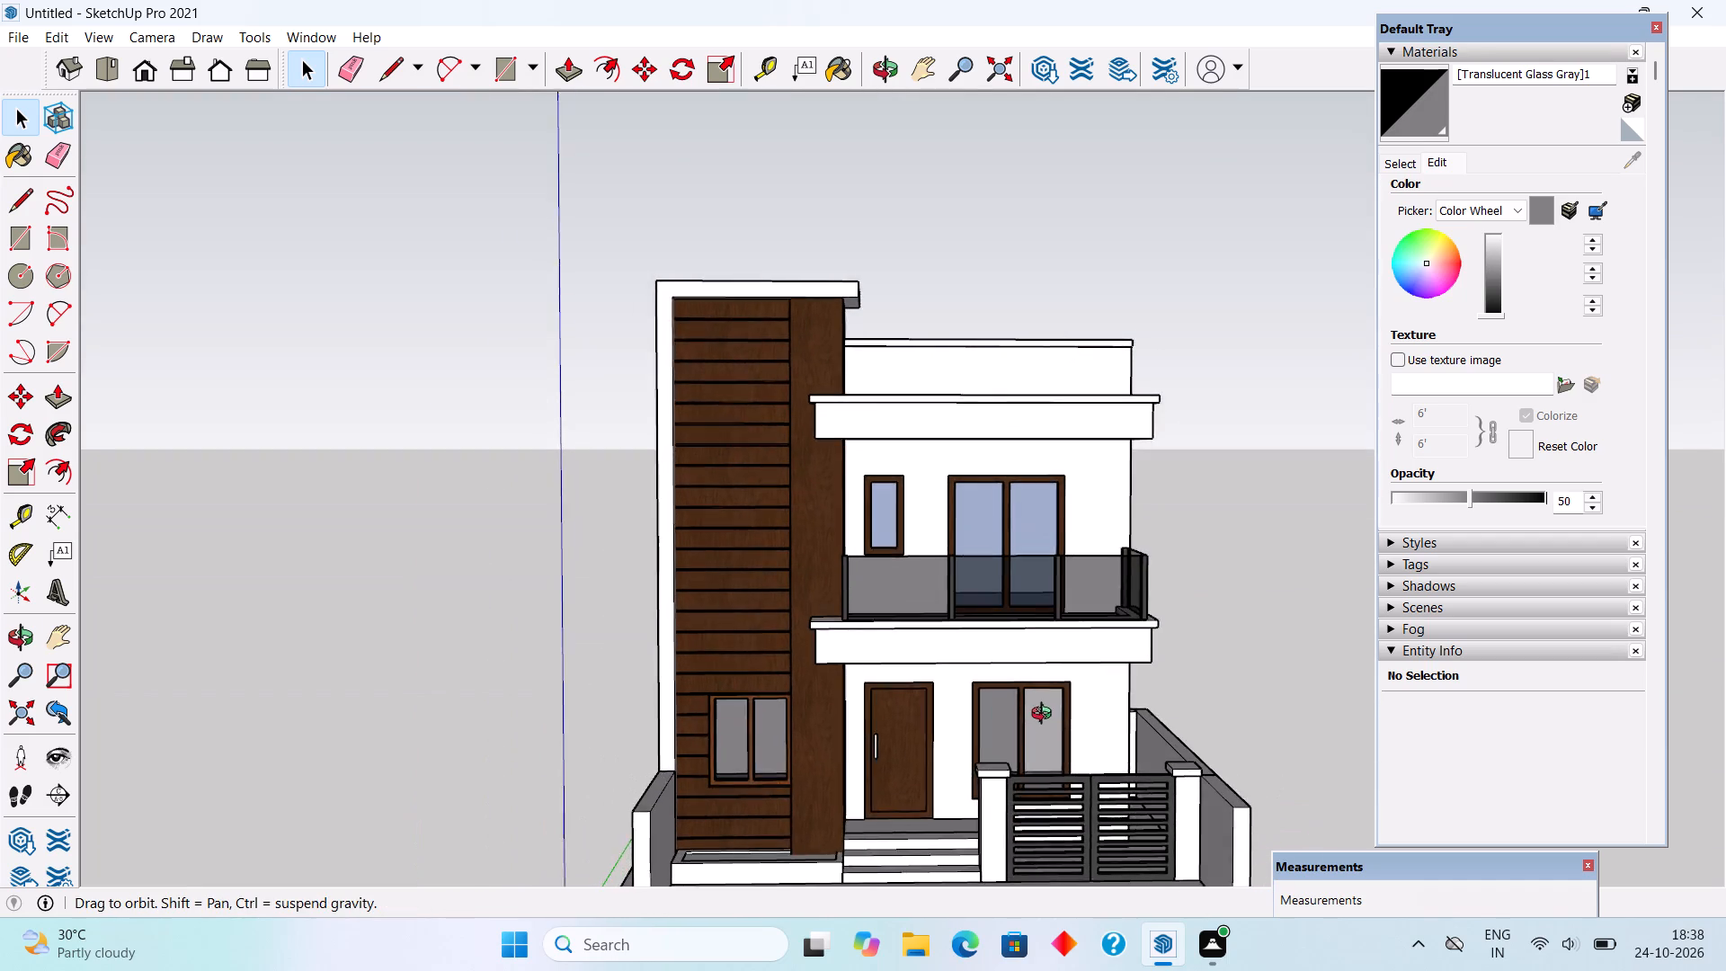
{"action": "middle_click_drag", "start_coordinate": [1045, 716], "coordinate": [1045, 728]}
{"action": "scroll", "coordinate": [1045, 729], "scroll_direction": "up", "scroll_amount": 2}
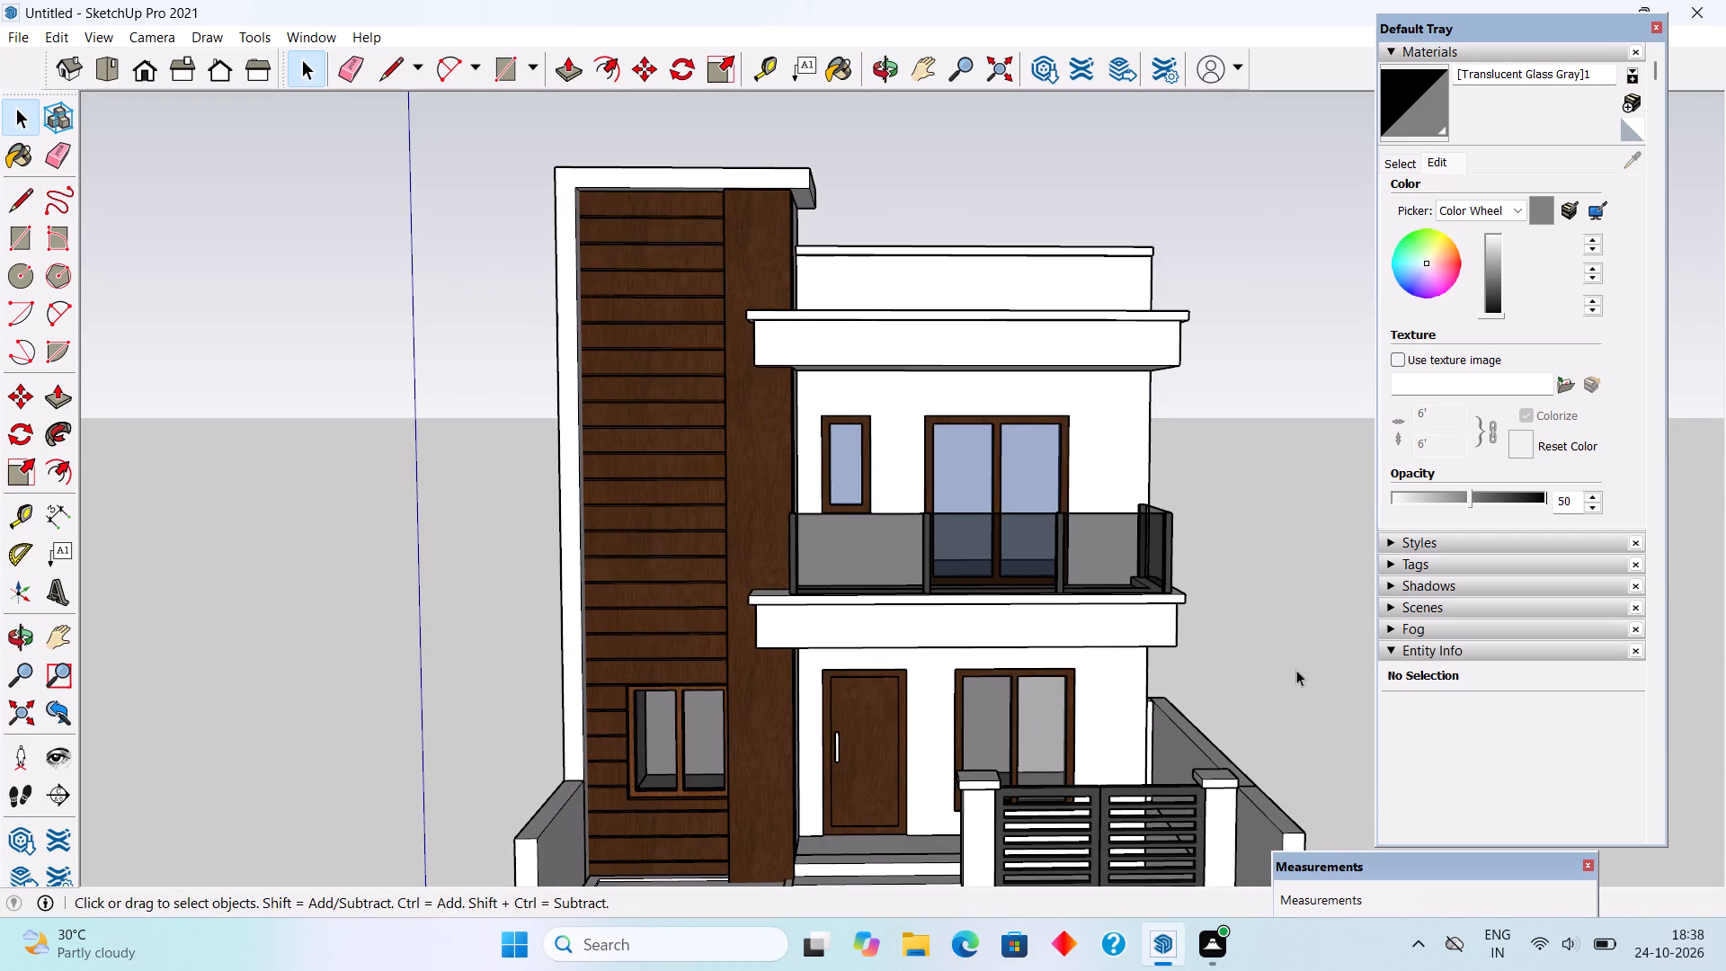
{"action": "scroll", "coordinate": [1296, 670], "scroll_direction": "down", "scroll_amount": 1}
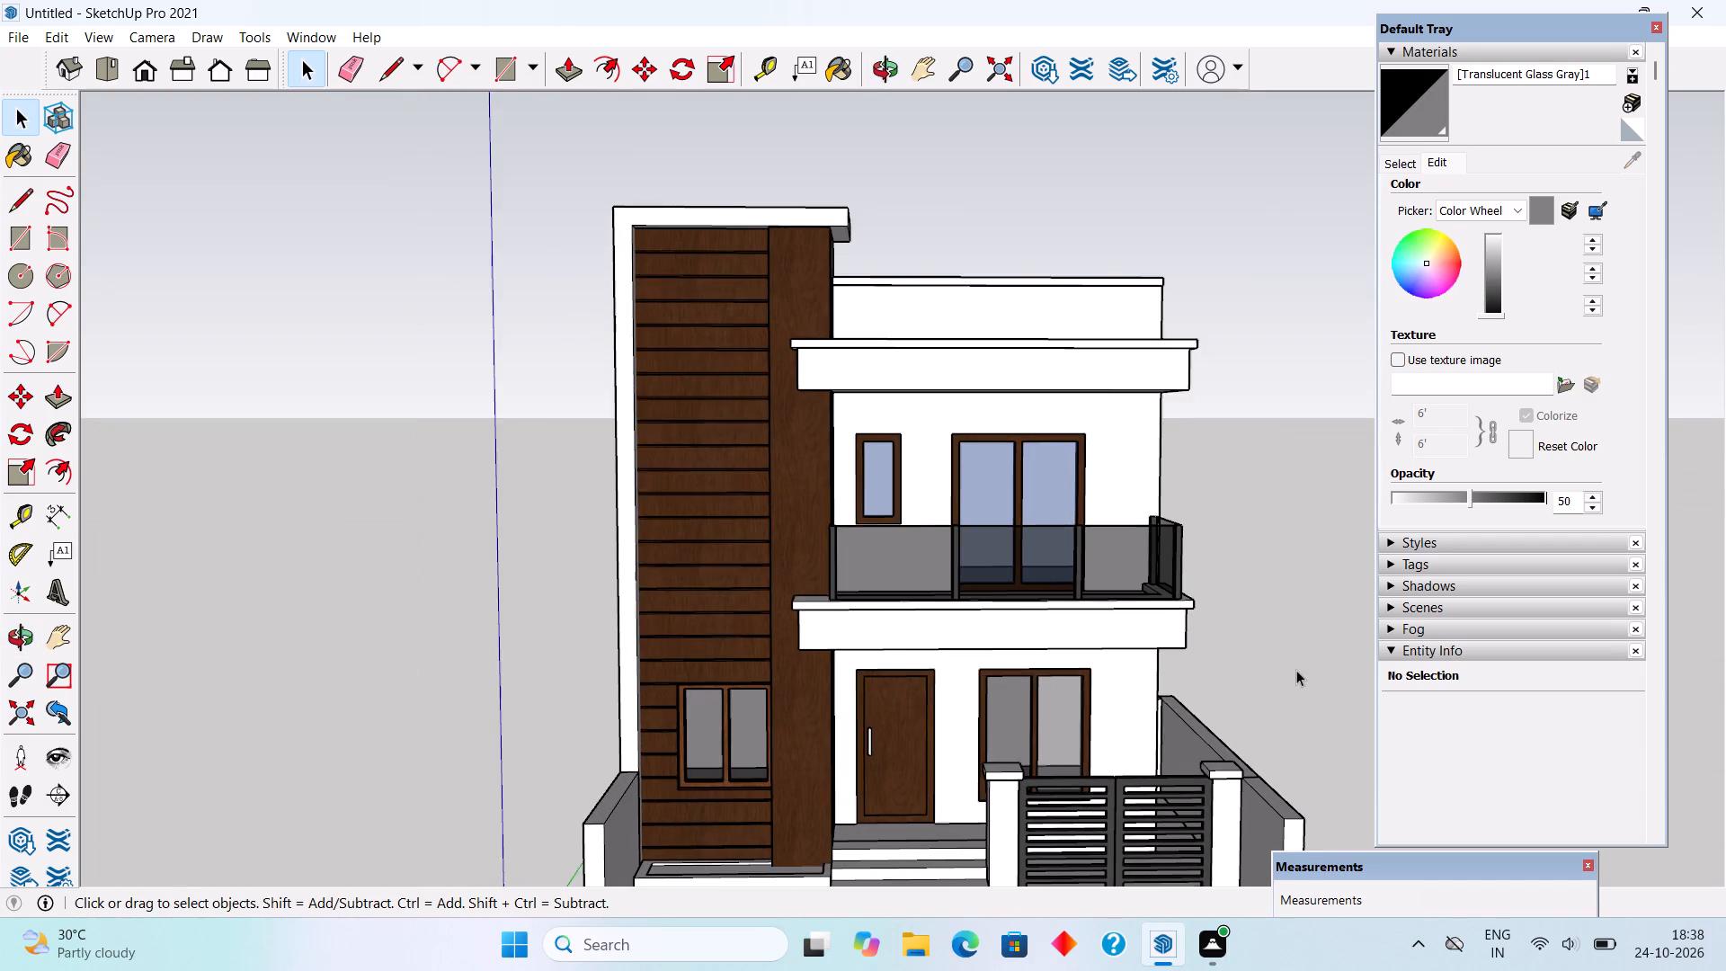
{"action": "scroll", "coordinate": [1296, 670], "scroll_direction": "down", "scroll_amount": 2}
Sample Wood Veneer 01 from the tower cladding and paint the tower's white balcony-side faces from top to bottom with it.
{"action": "middle_click_drag", "start_coordinate": [1193, 652], "coordinate": [583, 688]}
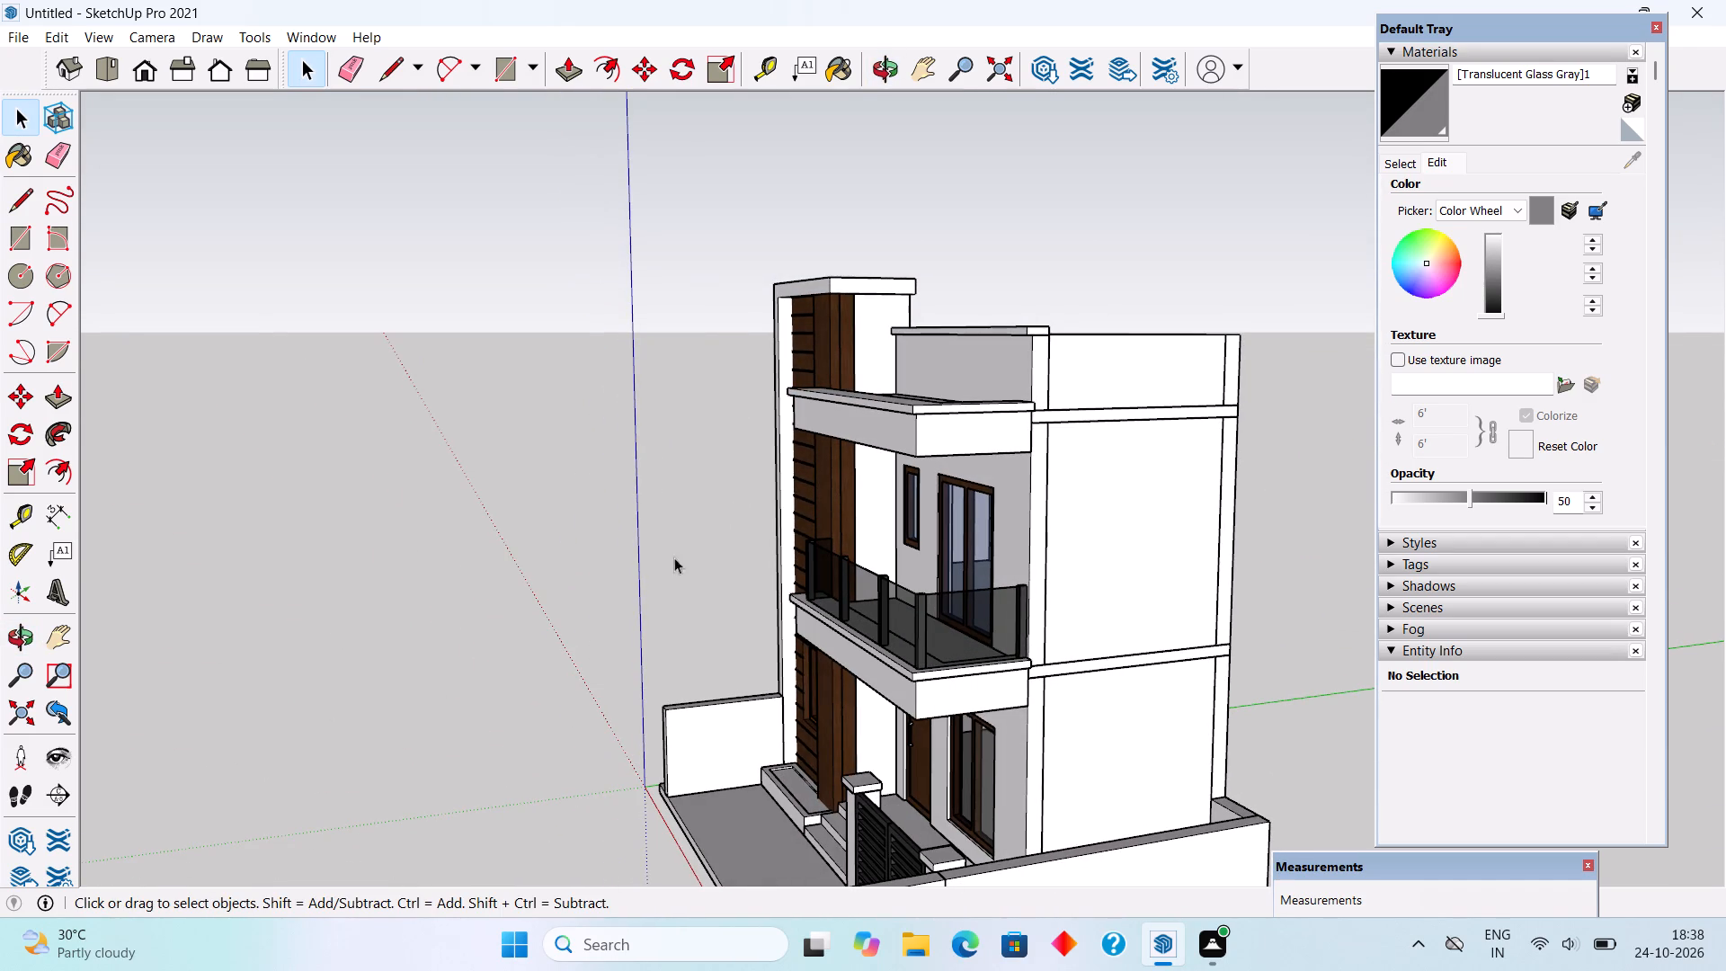
{"action": "left_click", "coordinate": [866, 528]}
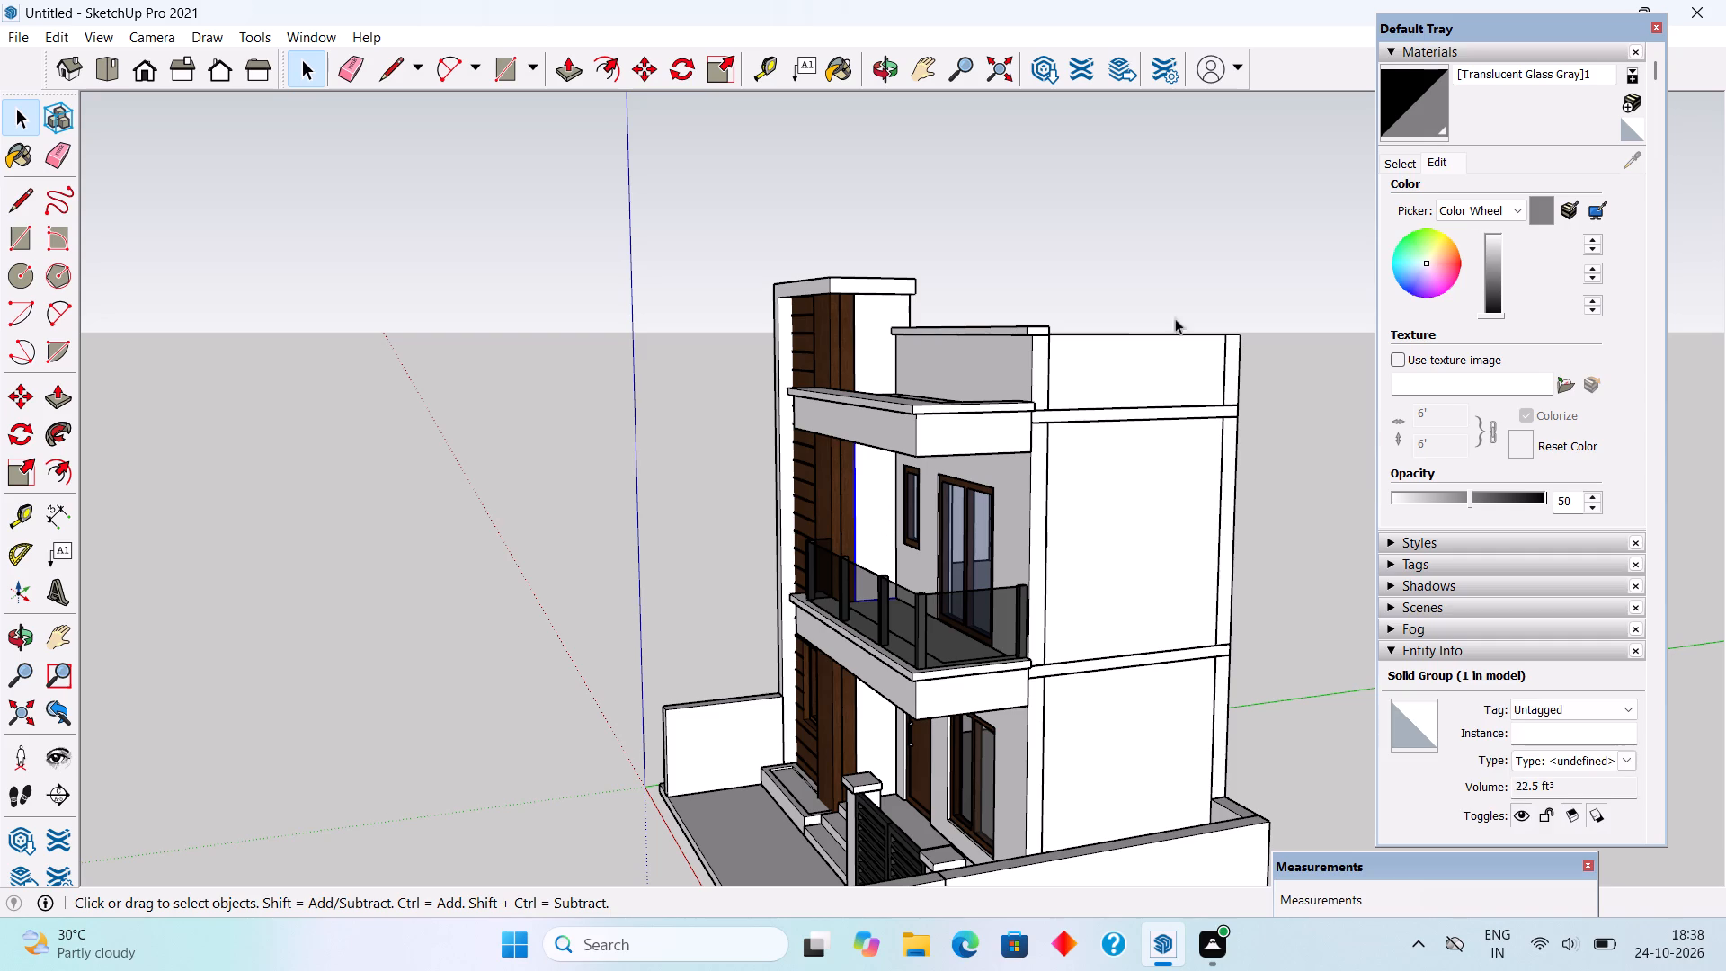
{"action": "left_click", "coordinate": [1388, 158]}
{"action": "left_click", "coordinate": [1656, 164]}
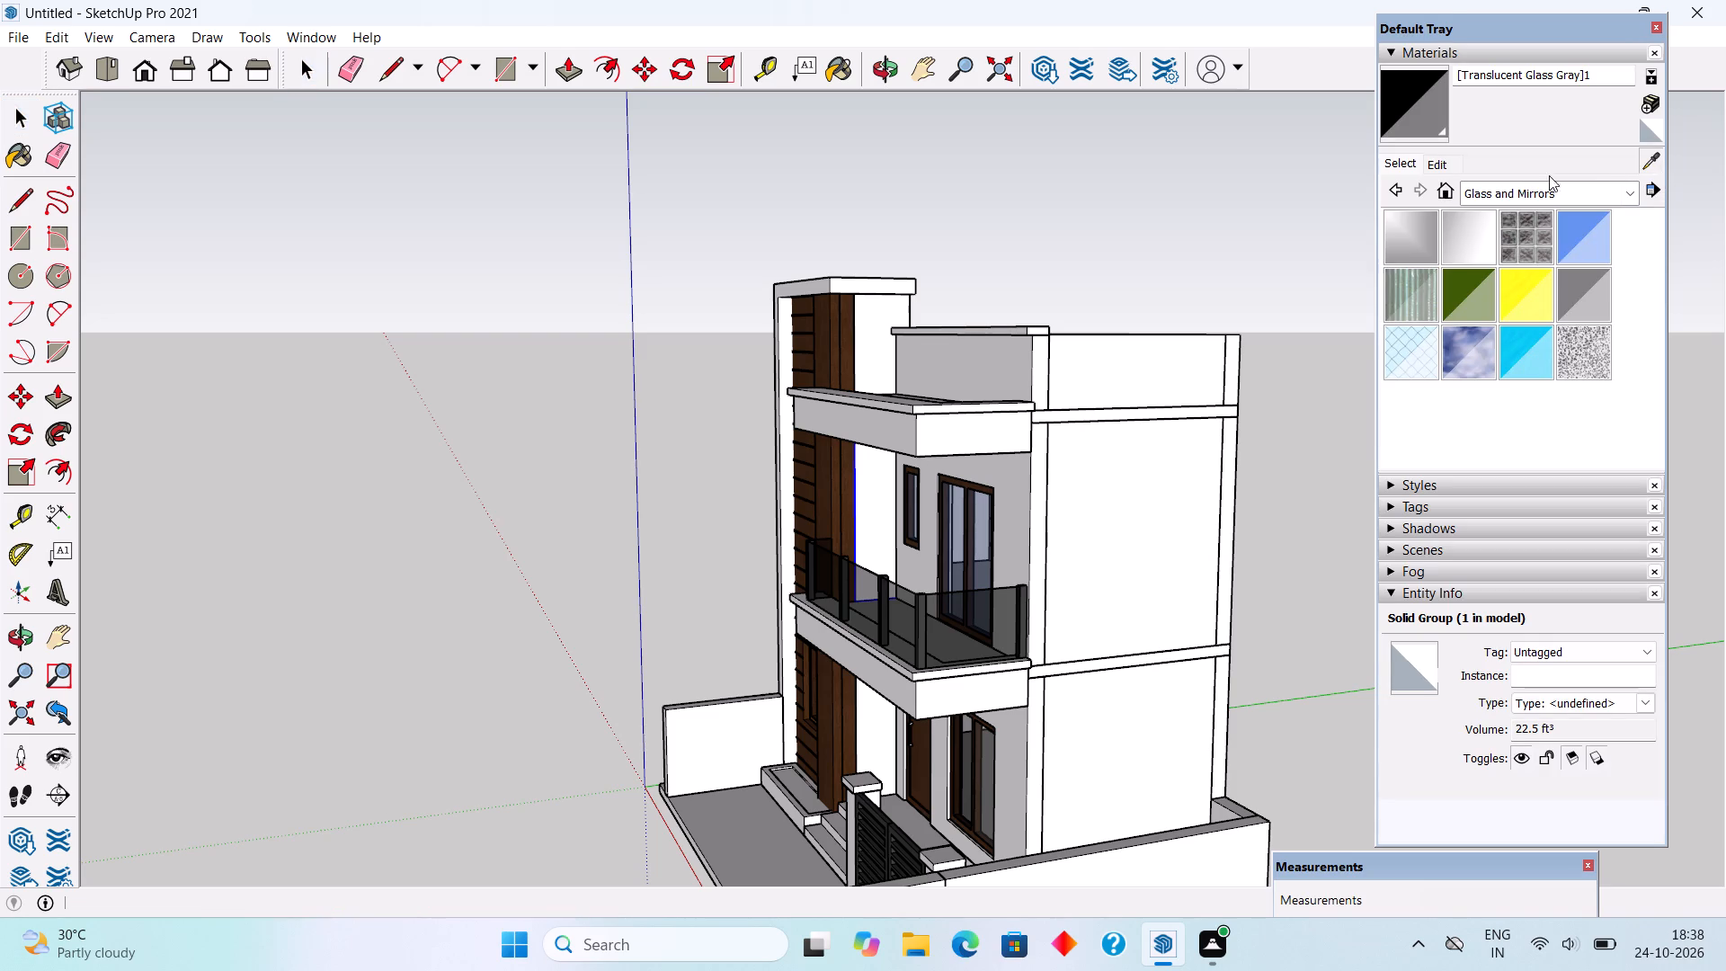
{"action": "middle_click_drag", "start_coordinate": [1042, 470], "coordinate": [1696, 507]}
{"action": "left_click", "coordinate": [725, 494]}
{"action": "middle_click_drag", "start_coordinate": [1010, 561], "coordinate": [410, 561]}
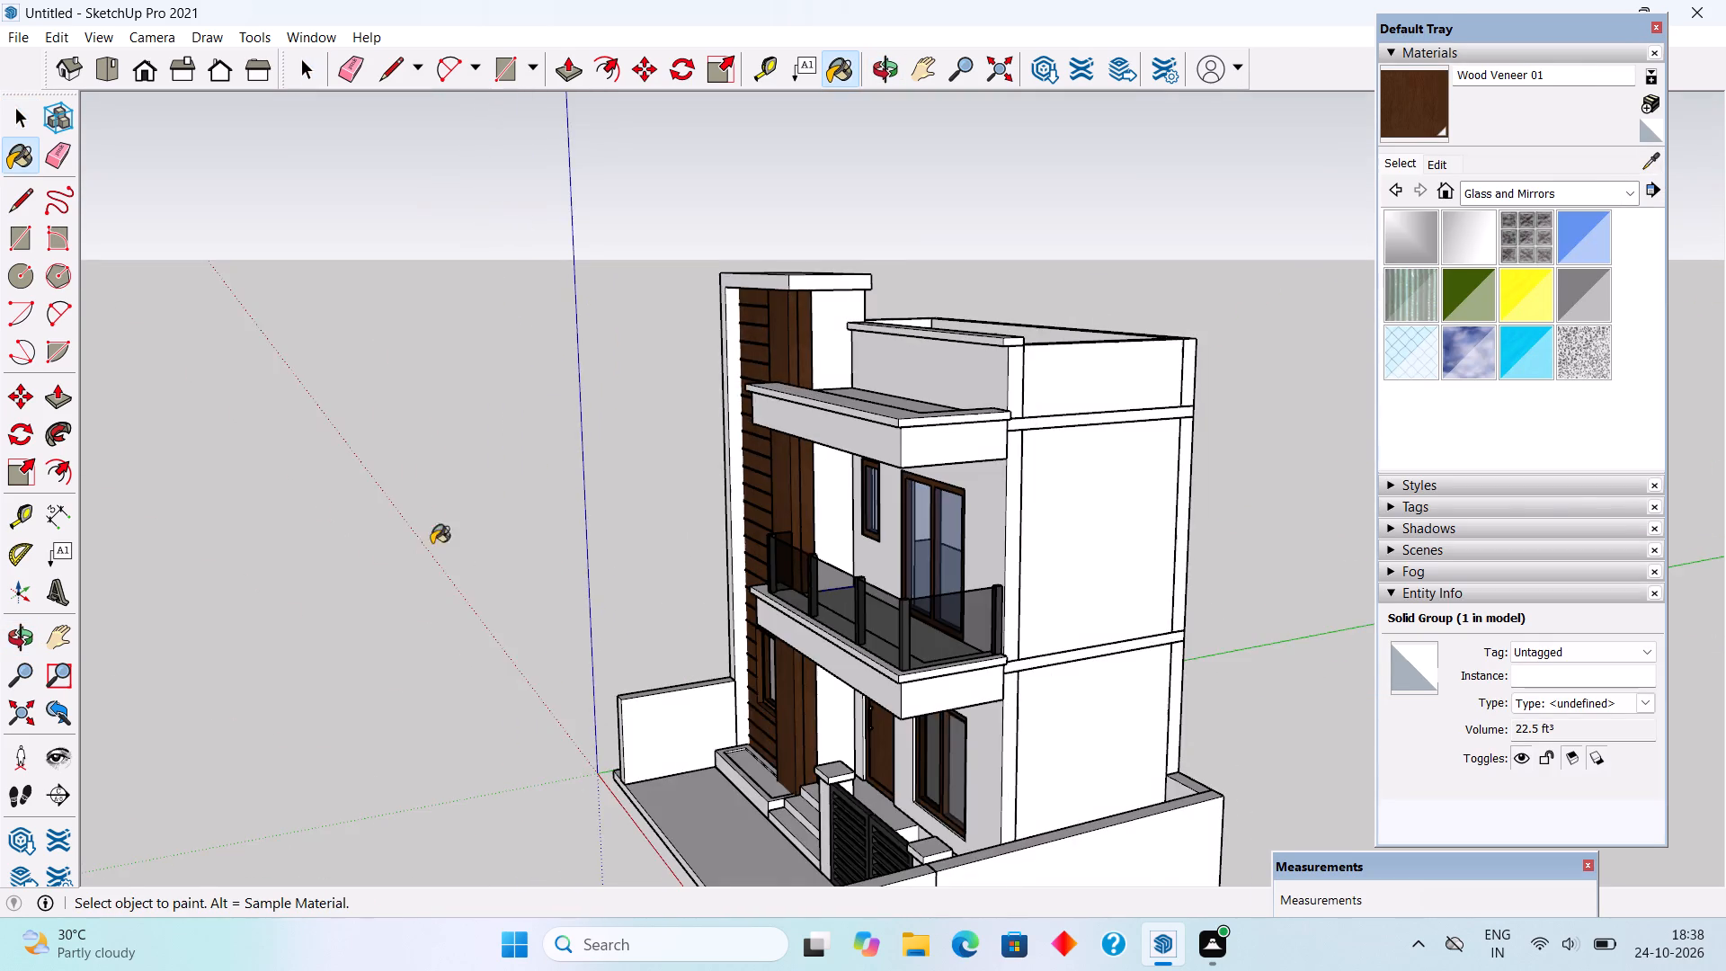
{"action": "scroll", "coordinate": [727, 527], "scroll_direction": "up", "scroll_amount": 4}
{"action": "left_click", "coordinate": [891, 512]}
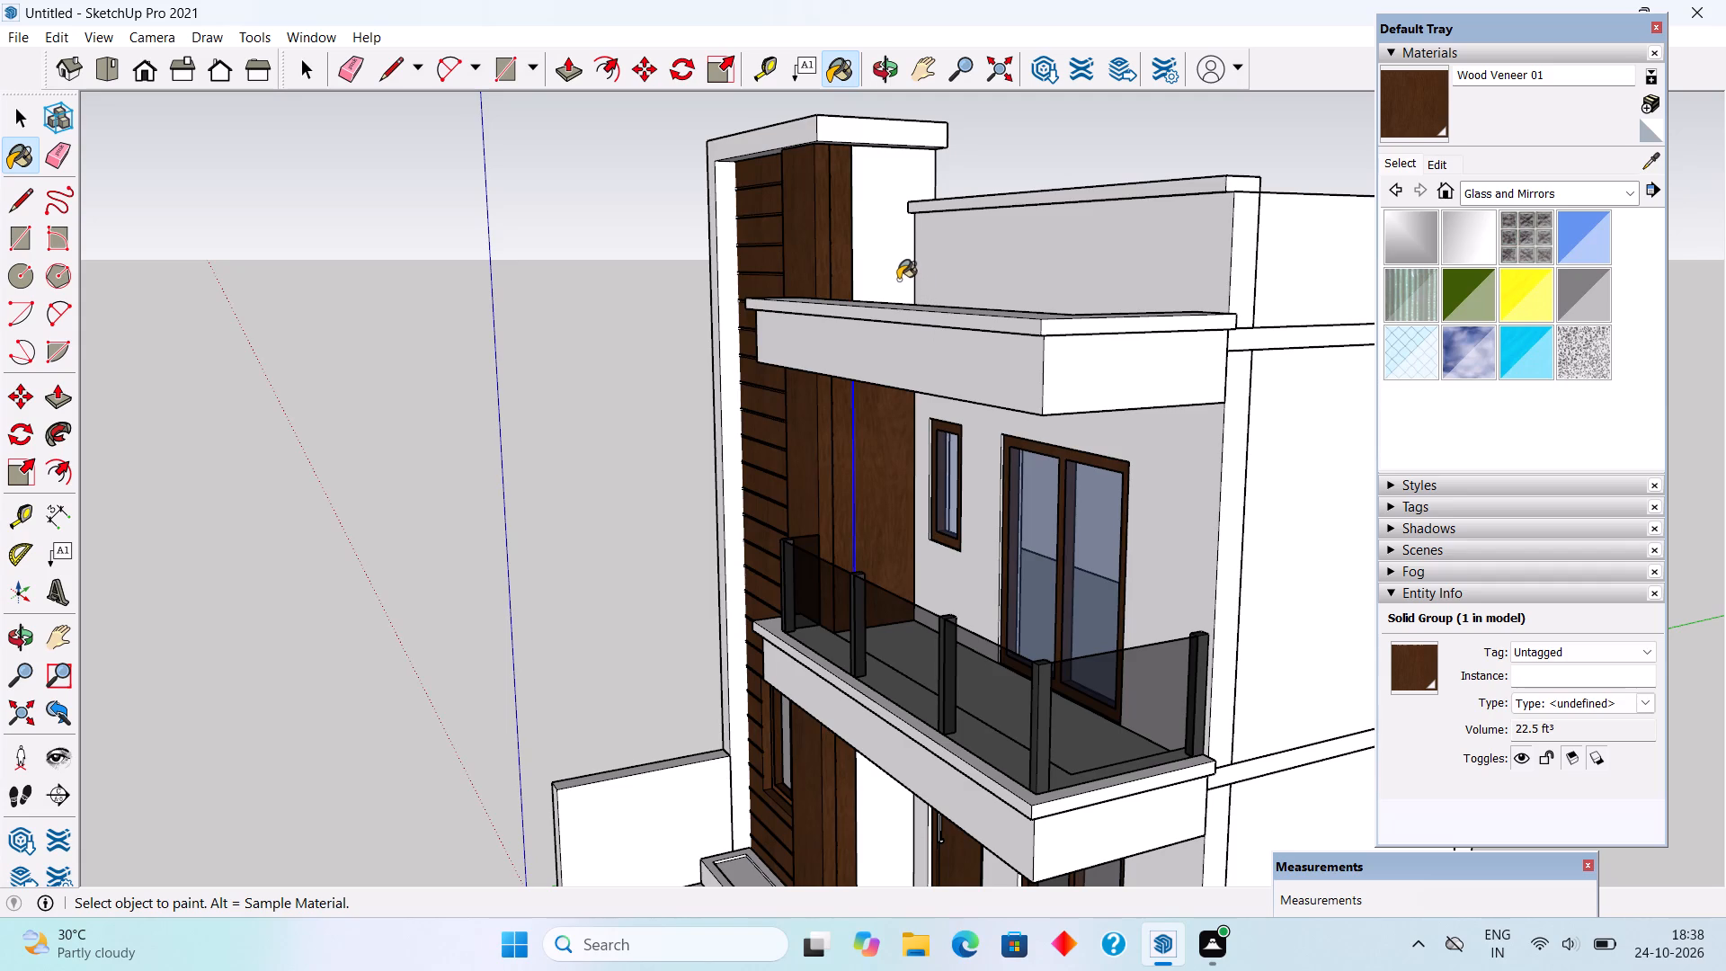
{"action": "left_click", "coordinate": [891, 272]}
{"action": "scroll", "coordinate": [876, 603], "scroll_direction": "down", "scroll_amount": 3}
{"action": "scroll", "coordinate": [880, 834], "scroll_direction": "up", "scroll_amount": 2}
{"action": "left_click", "coordinate": [865, 790]}
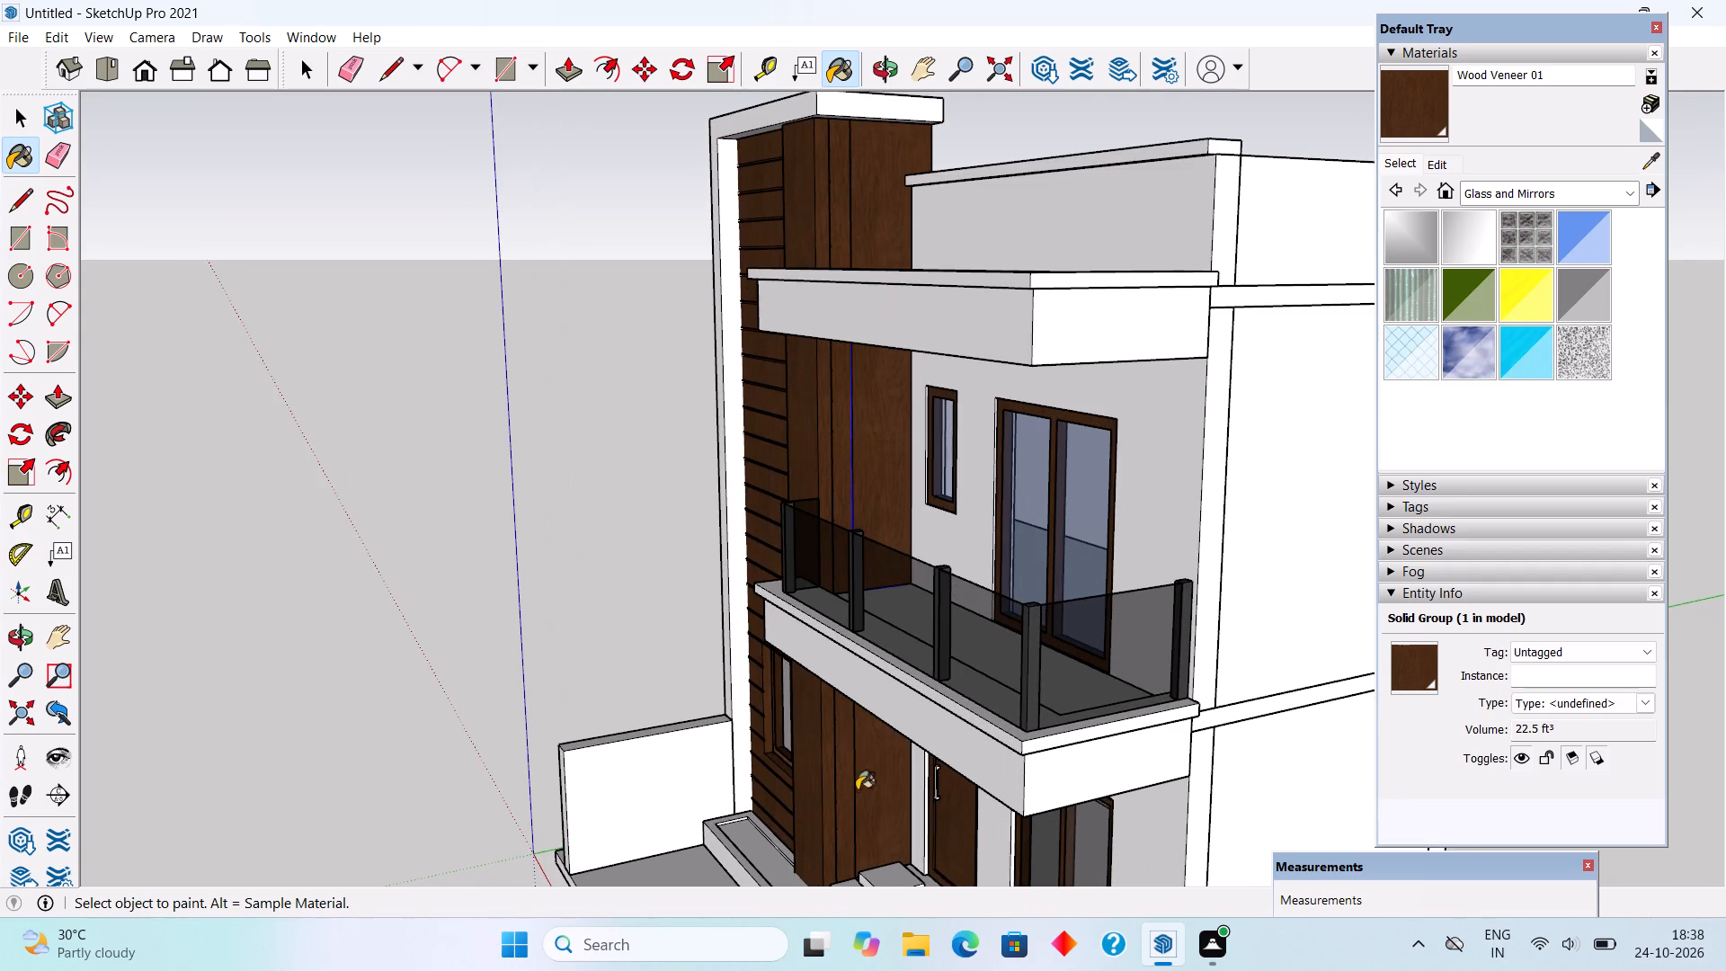
{"action": "scroll", "coordinate": [856, 791], "scroll_direction": "down", "scroll_amount": 3}
{"action": "scroll", "coordinate": [856, 791], "scroll_direction": "up", "scroll_amount": 1}
{"action": "scroll", "coordinate": [853, 793], "scroll_direction": "down", "scroll_amount": 1}
{"action": "middle_click_drag", "start_coordinate": [695, 763], "coordinate": [1114, 747]}
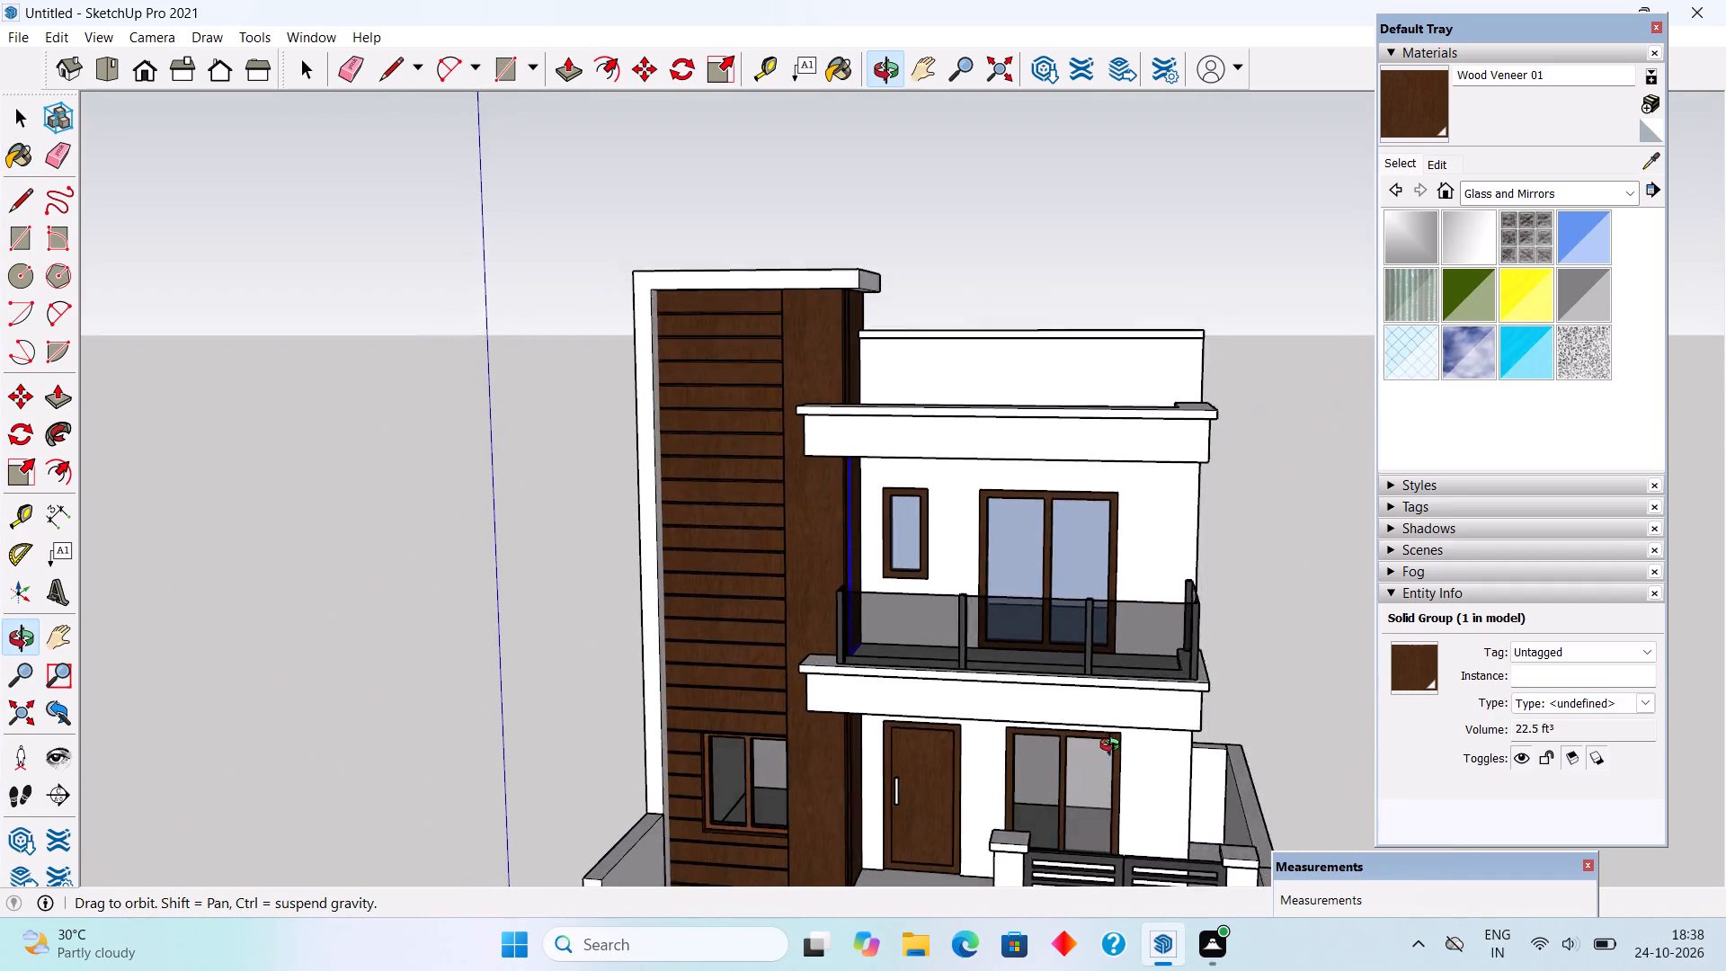
{"action": "middle_click_drag", "start_coordinate": [1114, 747], "coordinate": [1060, 756]}
{"action": "key", "text": "space"}
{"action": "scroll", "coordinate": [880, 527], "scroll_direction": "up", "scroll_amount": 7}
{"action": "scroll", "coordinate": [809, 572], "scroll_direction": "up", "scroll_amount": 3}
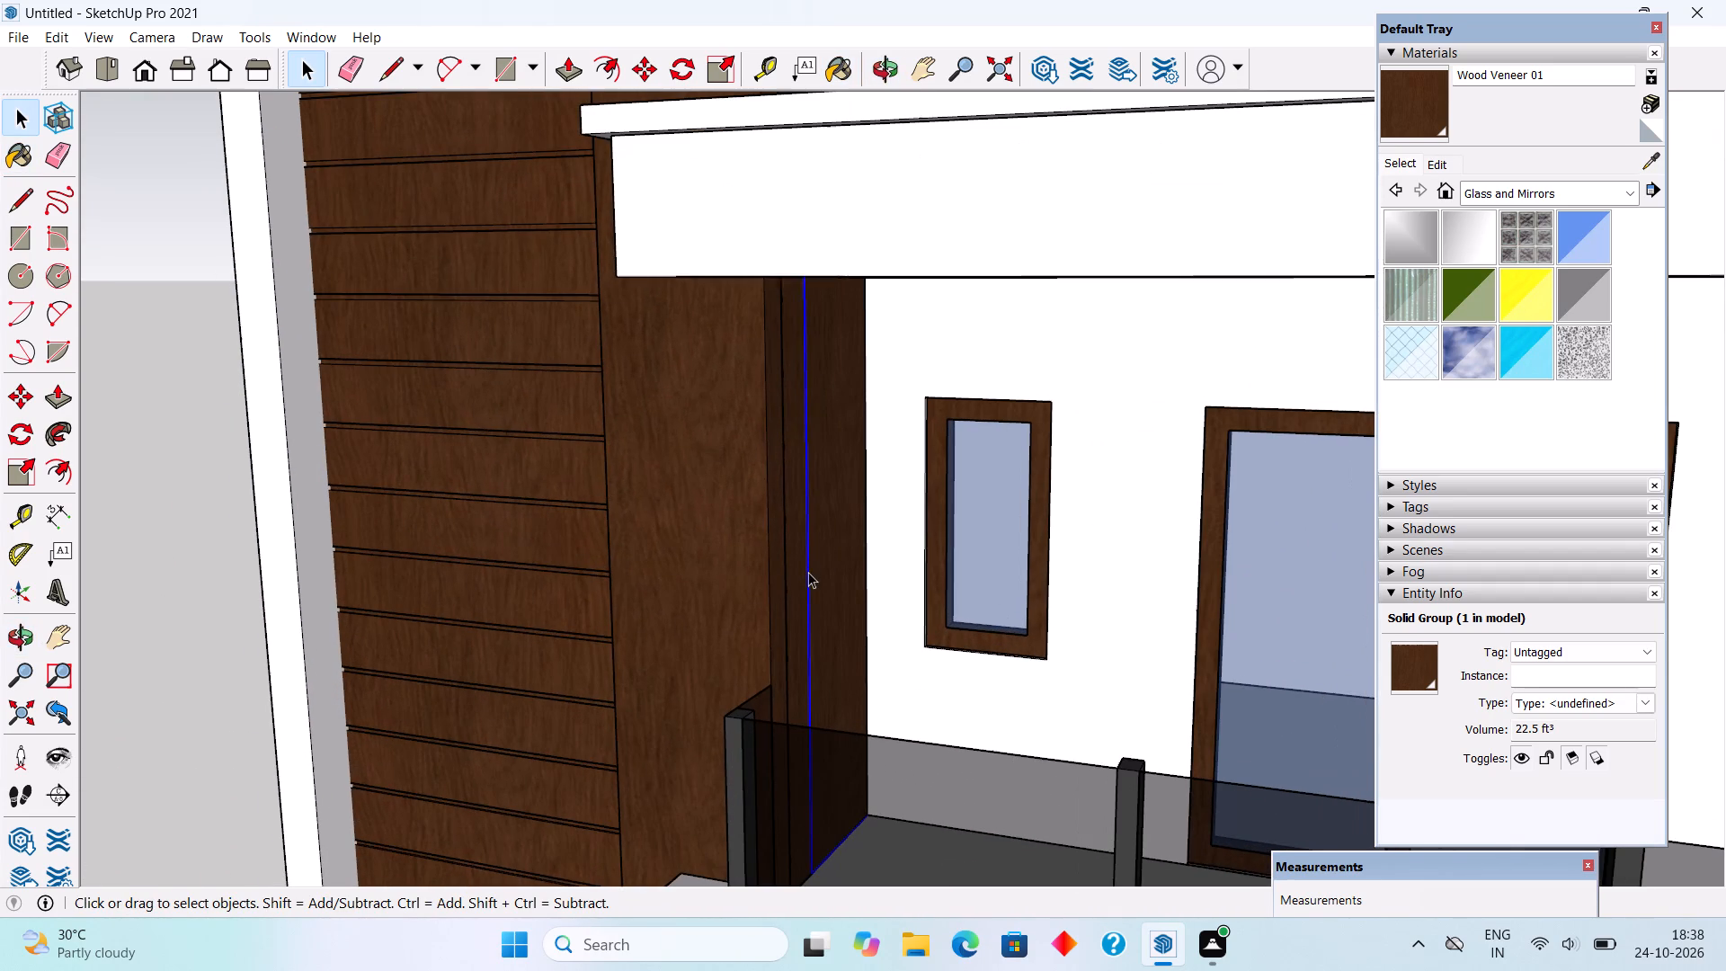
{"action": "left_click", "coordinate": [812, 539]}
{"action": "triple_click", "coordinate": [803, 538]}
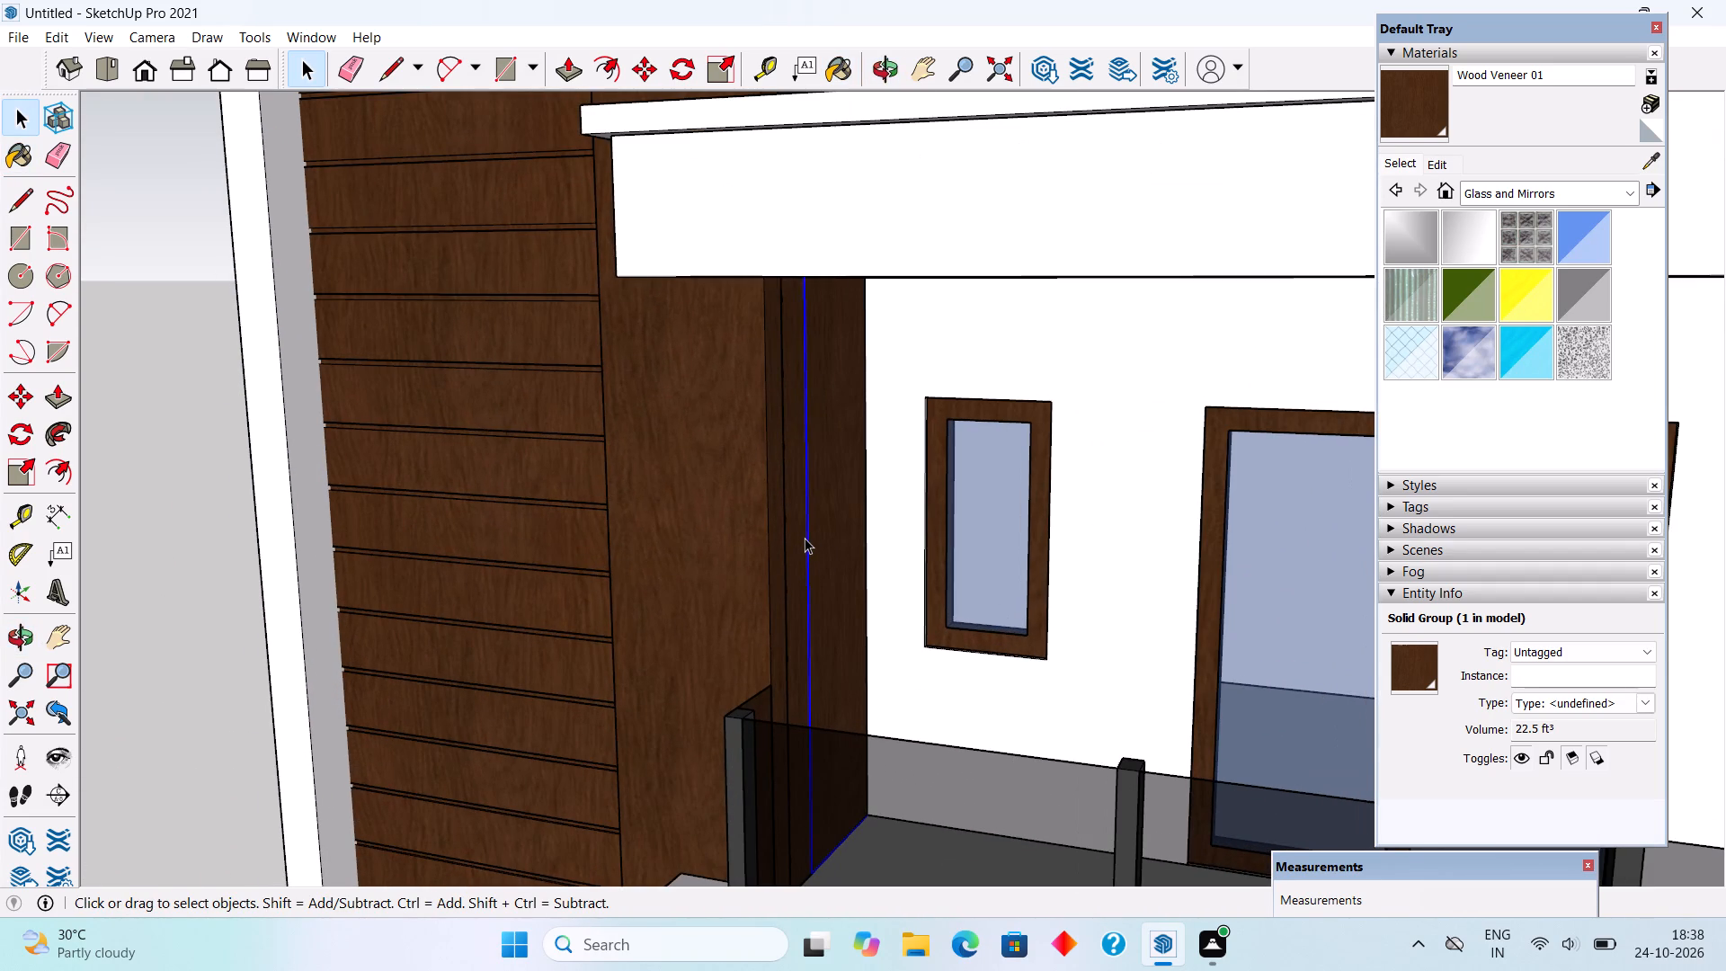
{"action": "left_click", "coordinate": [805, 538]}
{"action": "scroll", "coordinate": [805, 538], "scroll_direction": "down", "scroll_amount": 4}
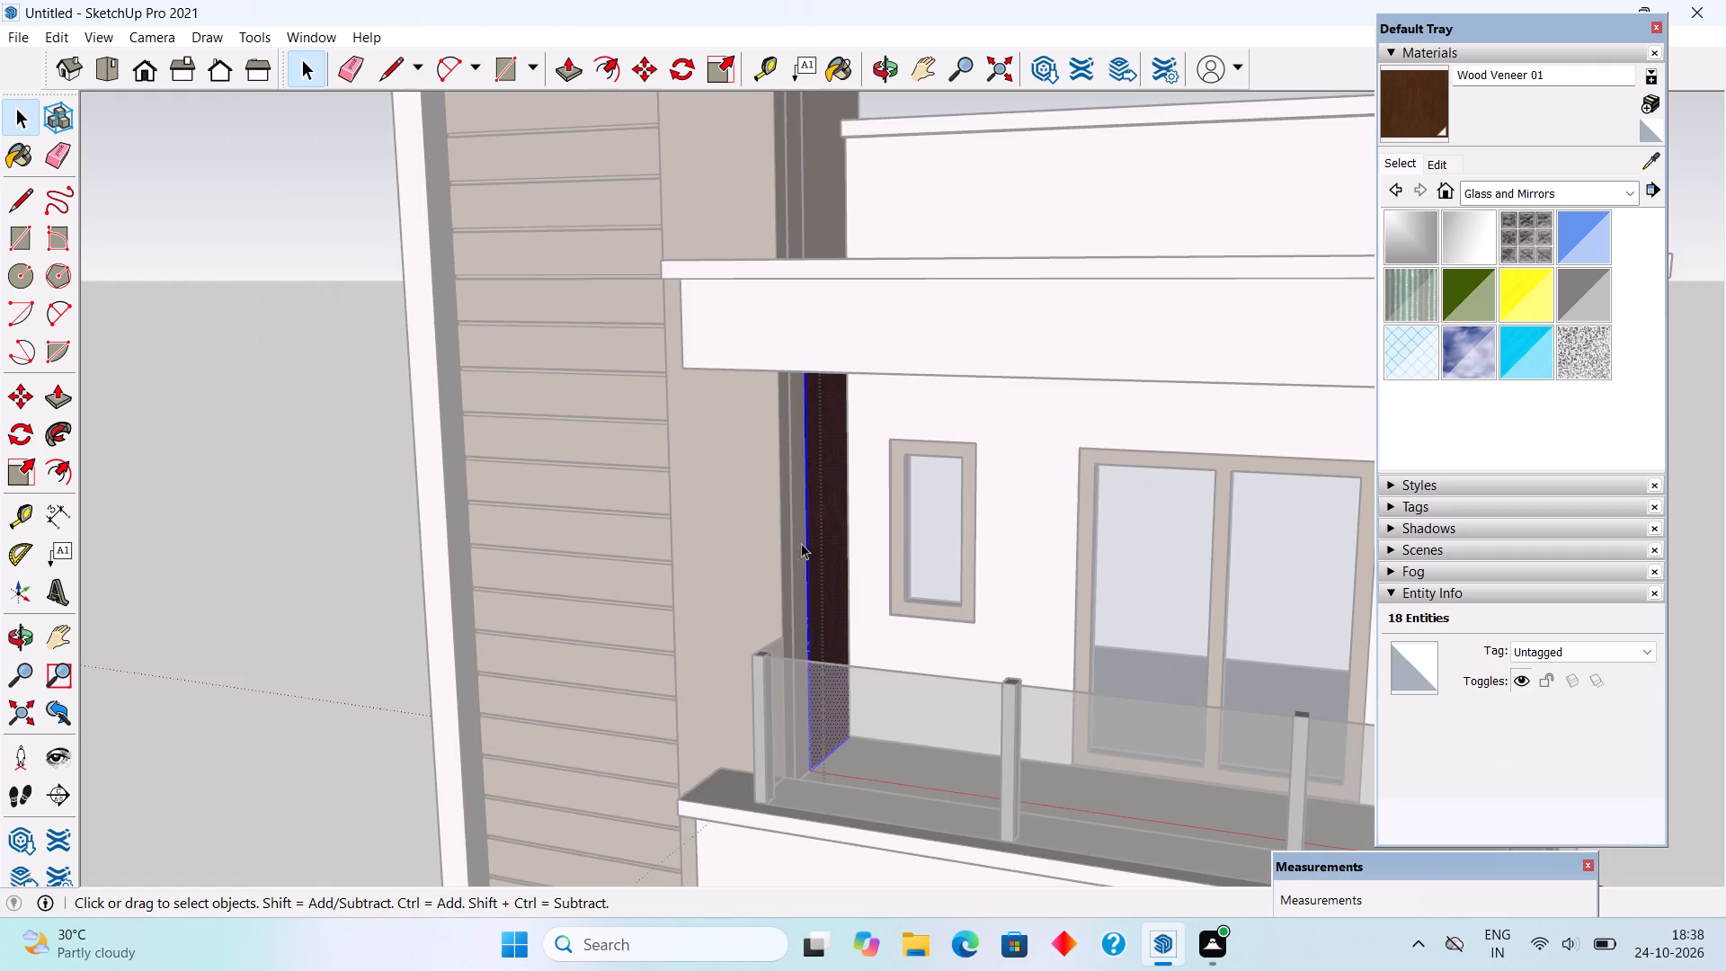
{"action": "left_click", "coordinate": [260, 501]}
Examine the wood-clad tower and the whole front of the house from the side, front and above.
{"action": "scroll", "coordinate": [260, 501], "scroll_direction": "down", "scroll_amount": 6}
{"action": "middle_click_drag", "start_coordinate": [311, 540], "coordinate": [120, 500]}
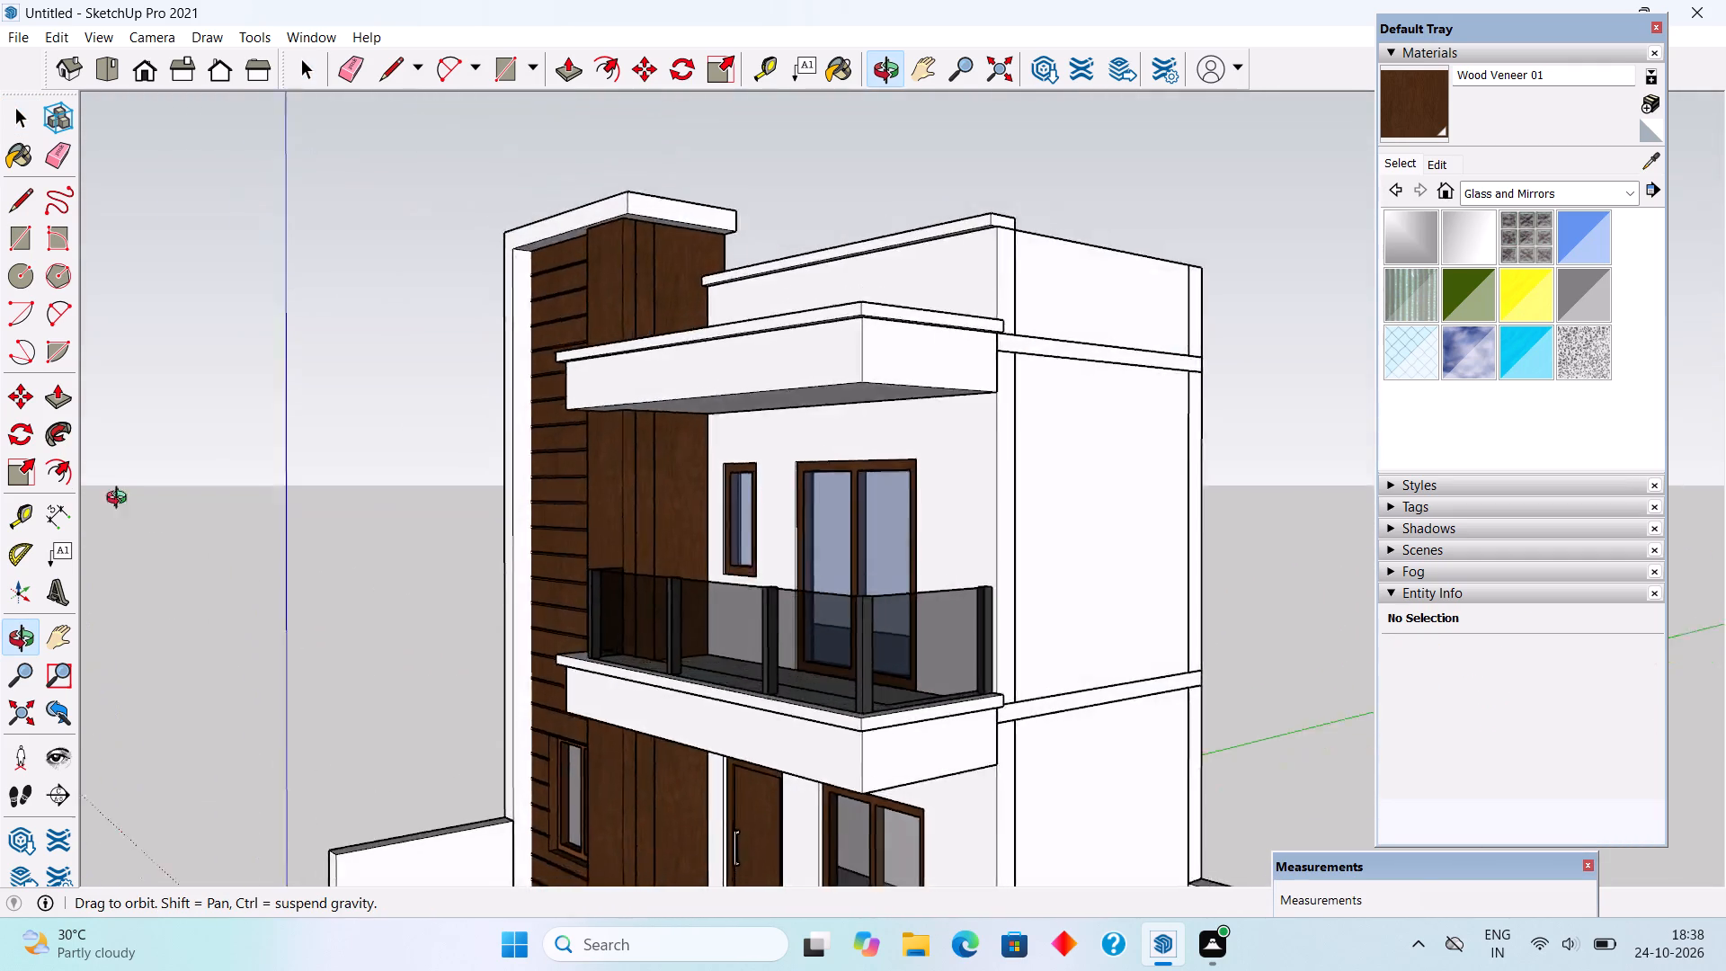
{"action": "middle_click_drag", "start_coordinate": [120, 500], "coordinate": [696, 496]}
{"action": "scroll", "coordinate": [706, 509], "scroll_direction": "down", "scroll_amount": 3}
{"action": "scroll", "coordinate": [570, 433], "scroll_direction": "down", "scroll_amount": 5}
{"action": "middle_click_drag", "start_coordinate": [737, 579], "coordinate": [503, 576]}
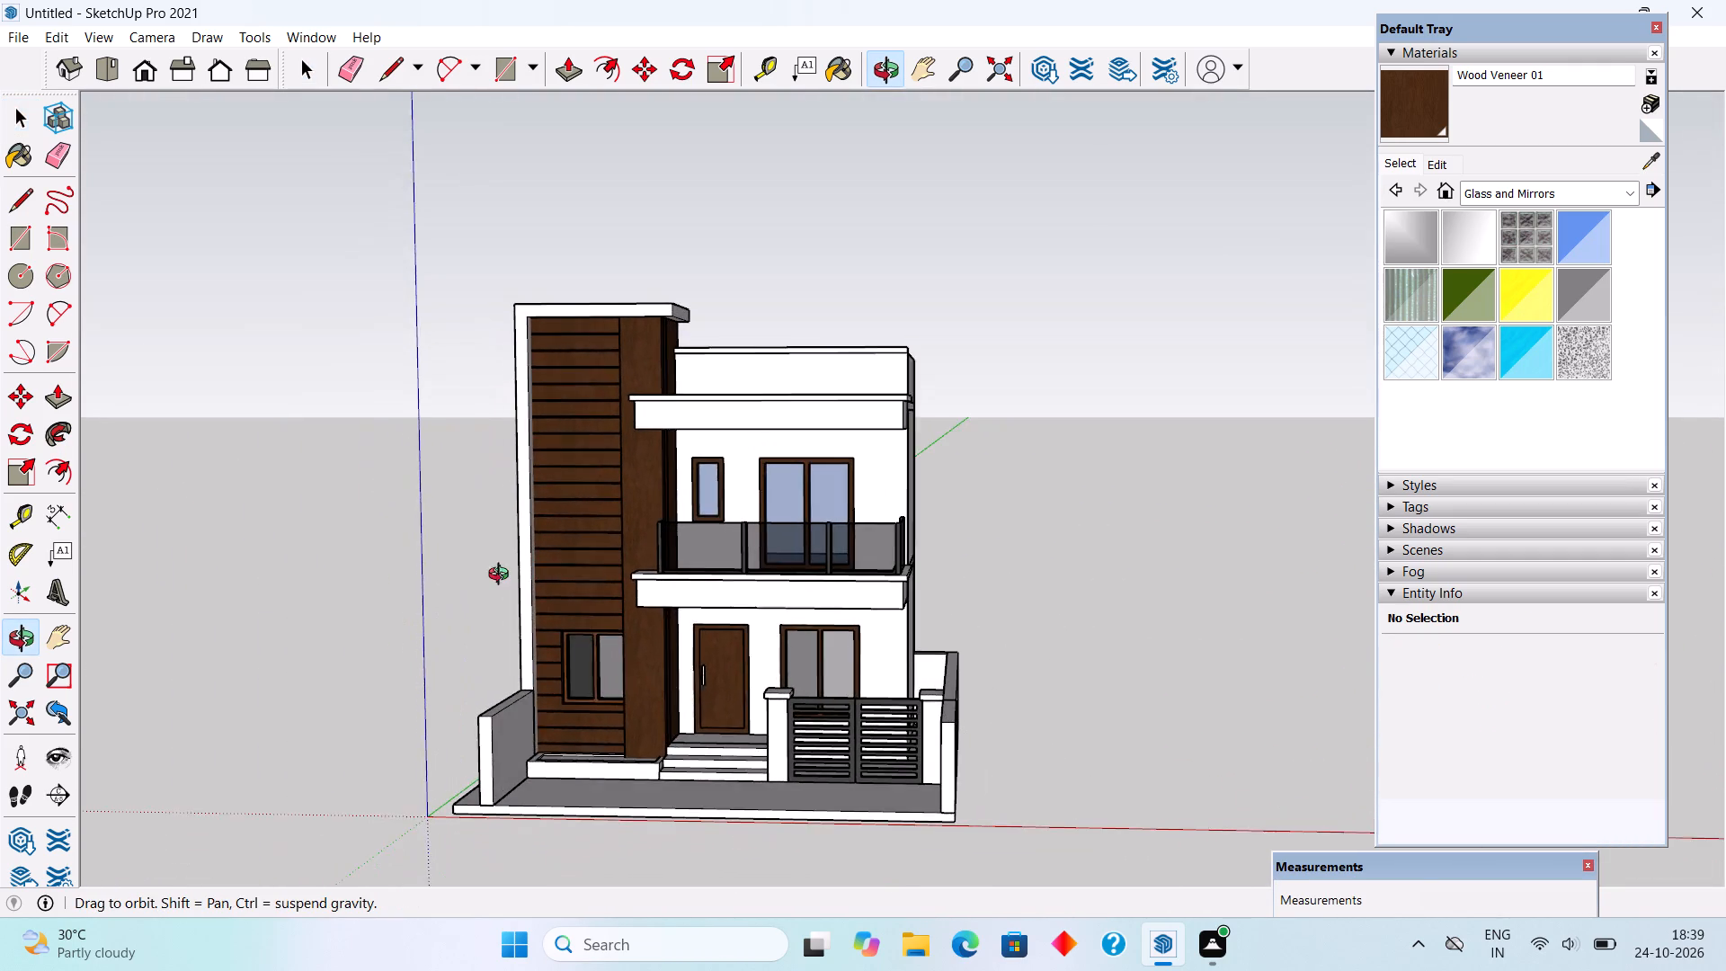
{"action": "middle_click_drag", "start_coordinate": [503, 576], "coordinate": [498, 585]}
{"action": "scroll", "coordinate": [590, 794], "scroll_direction": "up", "scroll_amount": 3}
{"action": "middle_click_drag", "start_coordinate": [639, 769], "coordinate": [662, 838]}
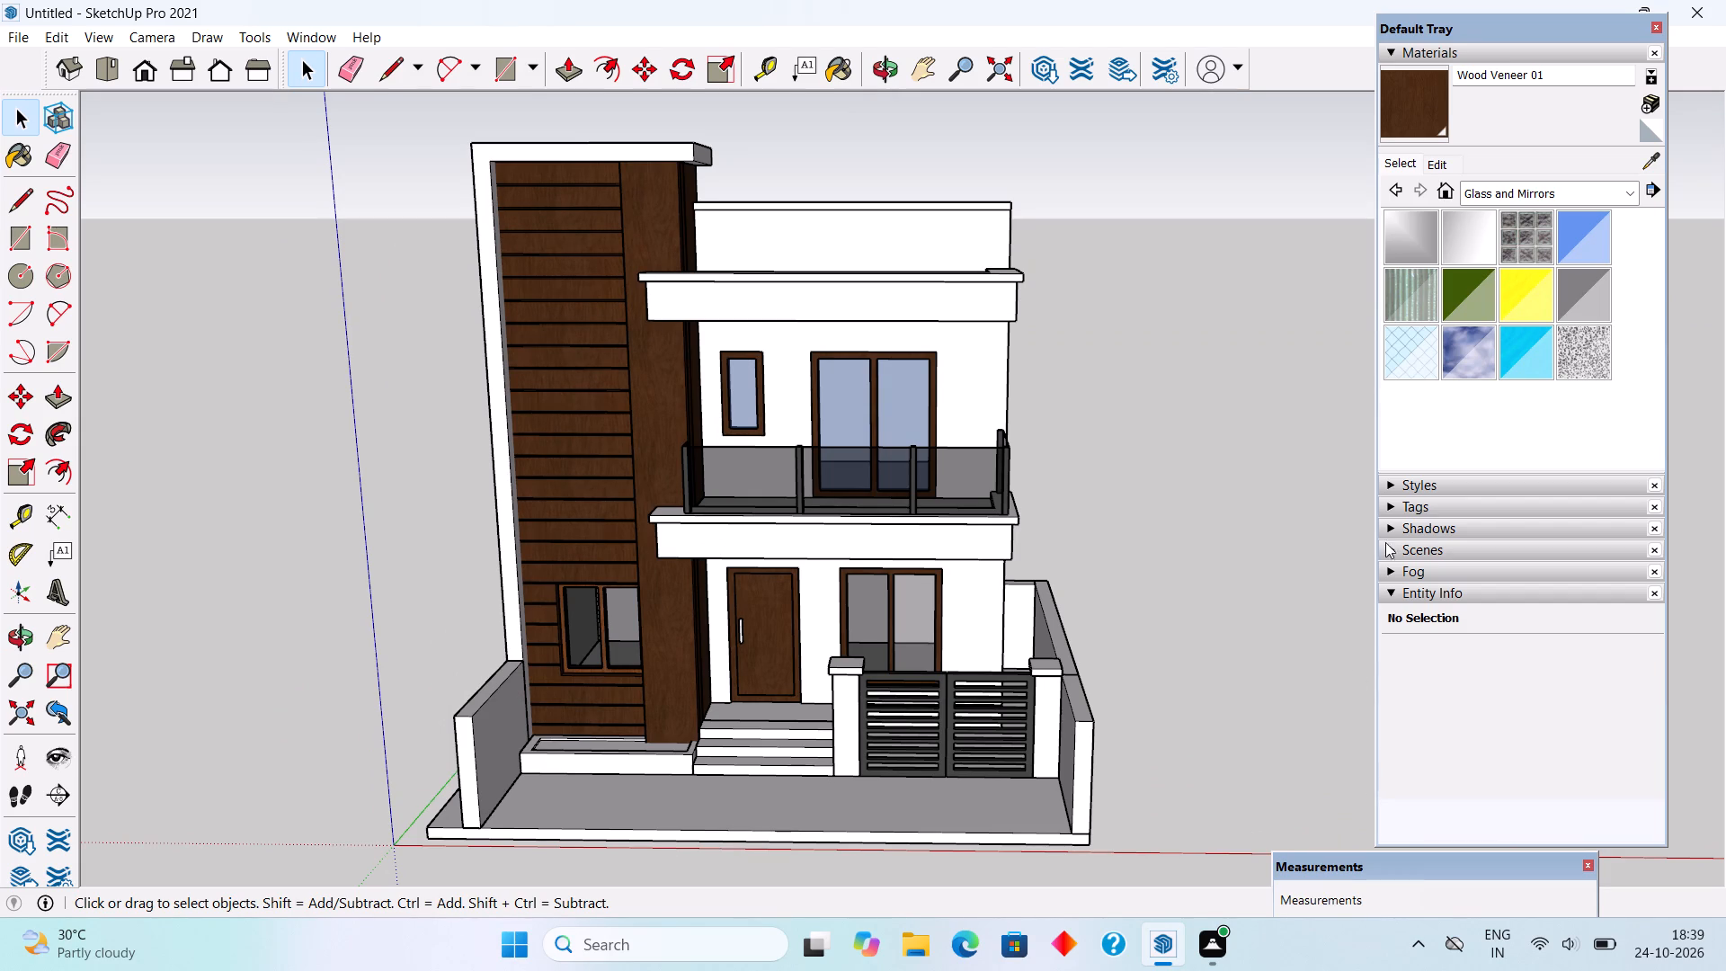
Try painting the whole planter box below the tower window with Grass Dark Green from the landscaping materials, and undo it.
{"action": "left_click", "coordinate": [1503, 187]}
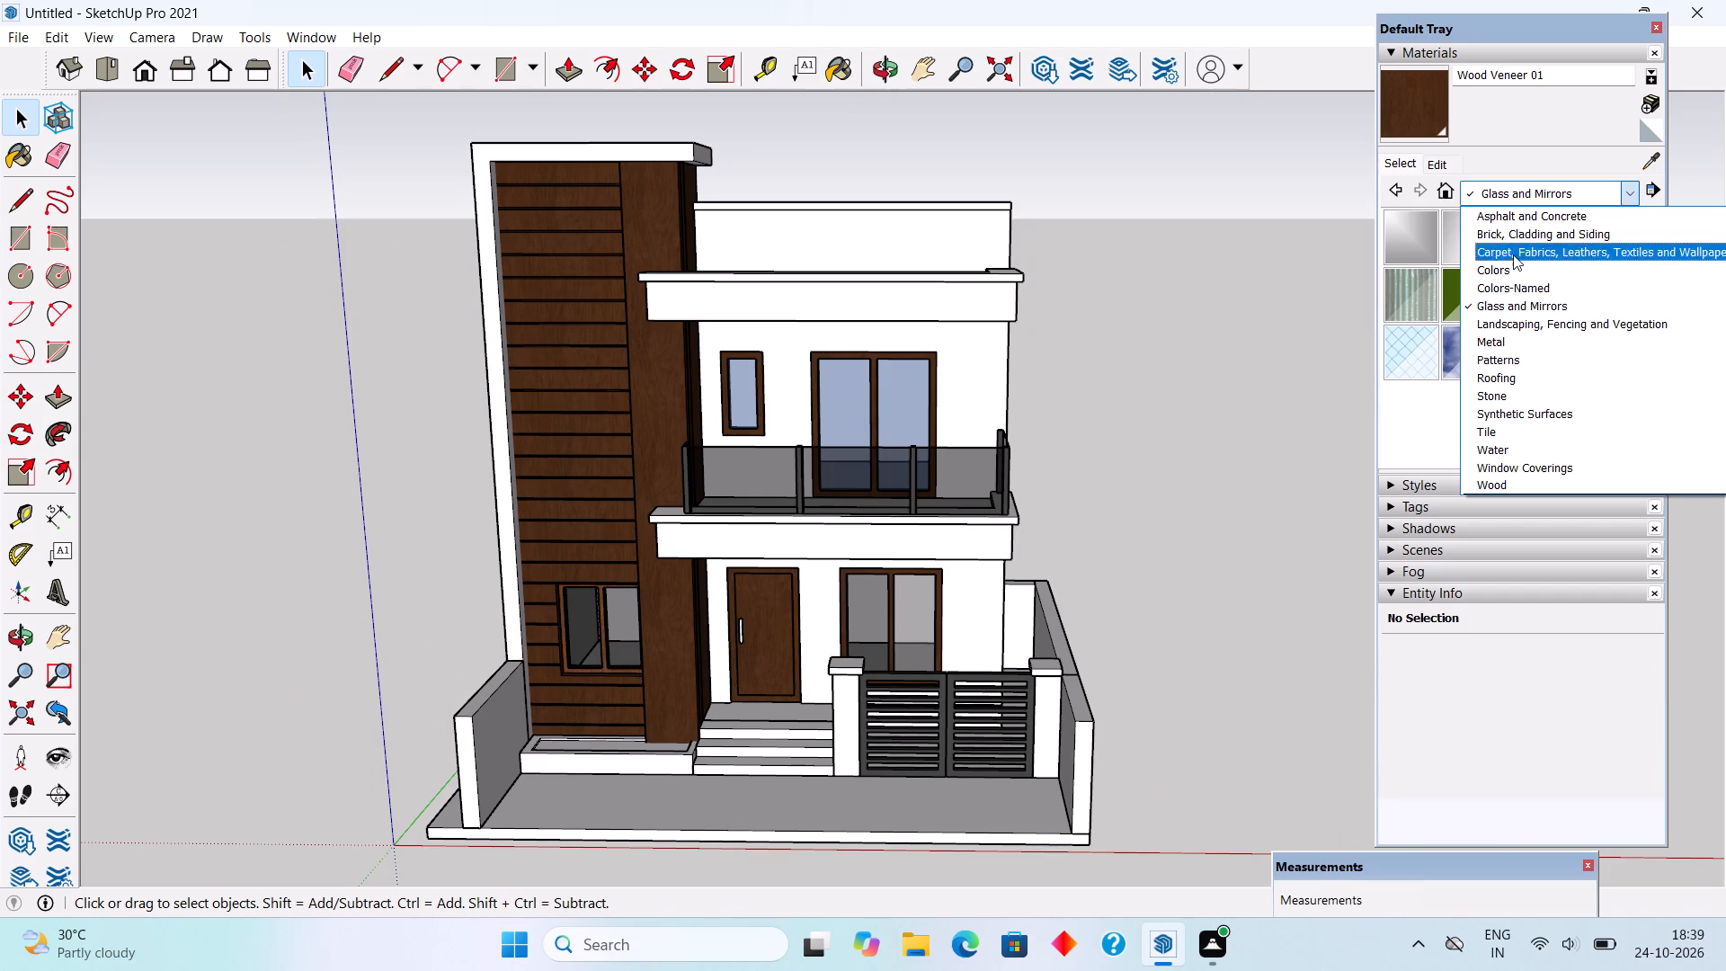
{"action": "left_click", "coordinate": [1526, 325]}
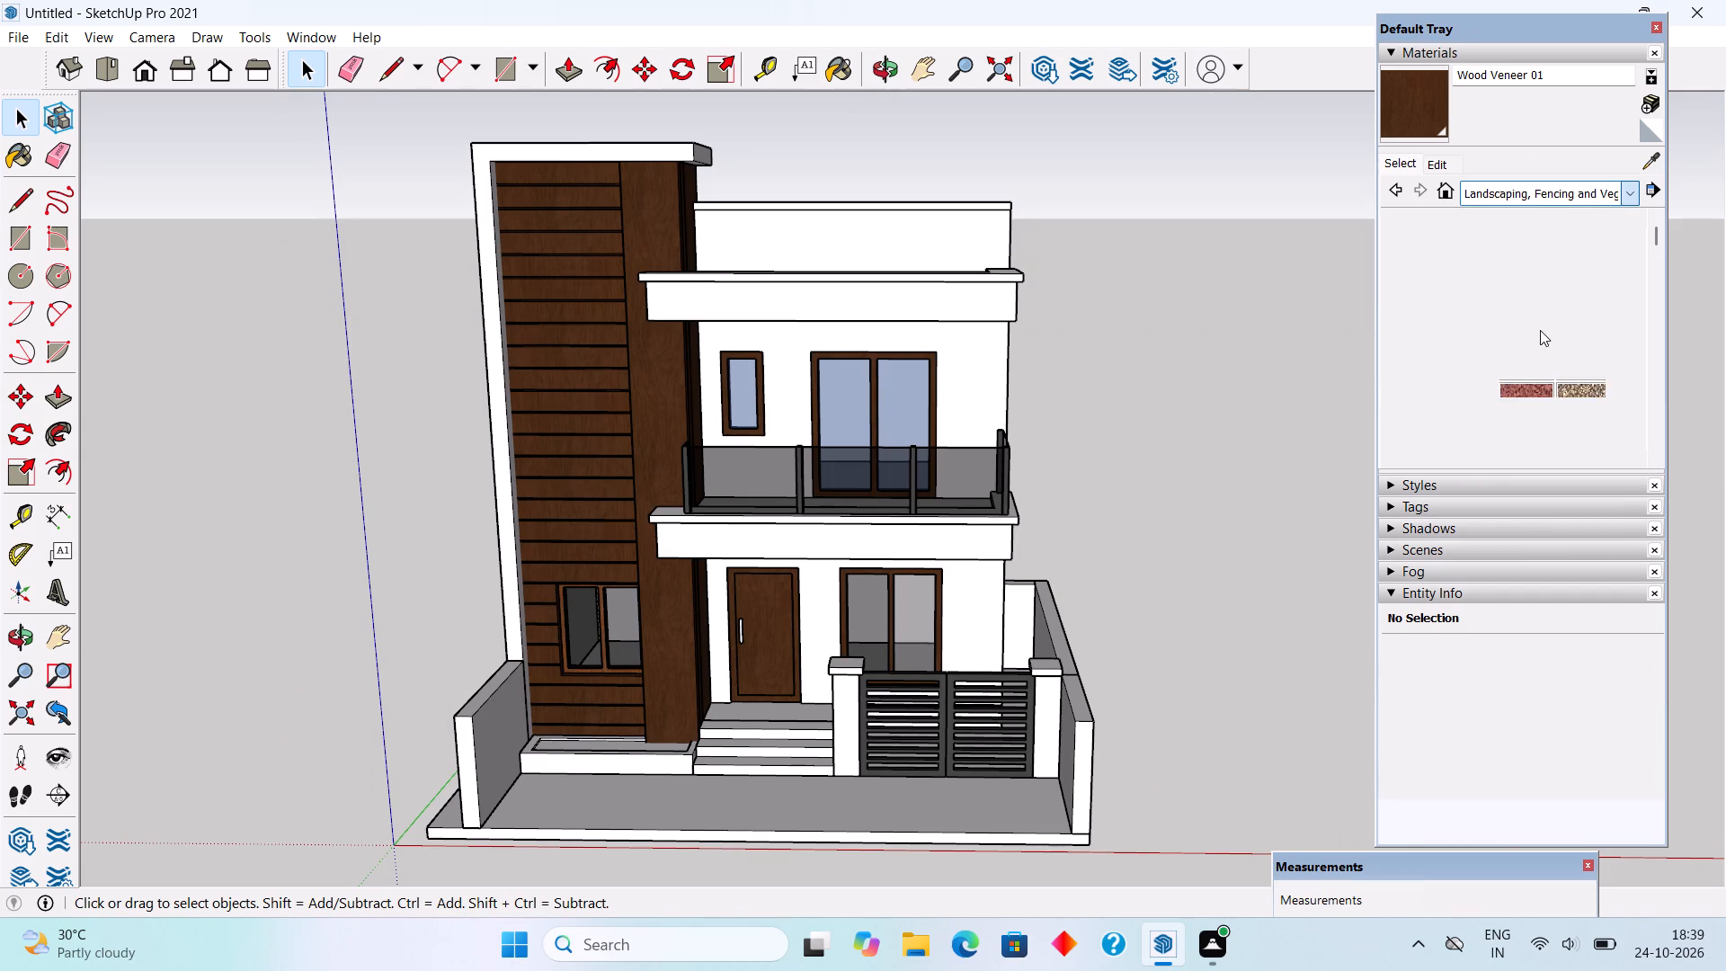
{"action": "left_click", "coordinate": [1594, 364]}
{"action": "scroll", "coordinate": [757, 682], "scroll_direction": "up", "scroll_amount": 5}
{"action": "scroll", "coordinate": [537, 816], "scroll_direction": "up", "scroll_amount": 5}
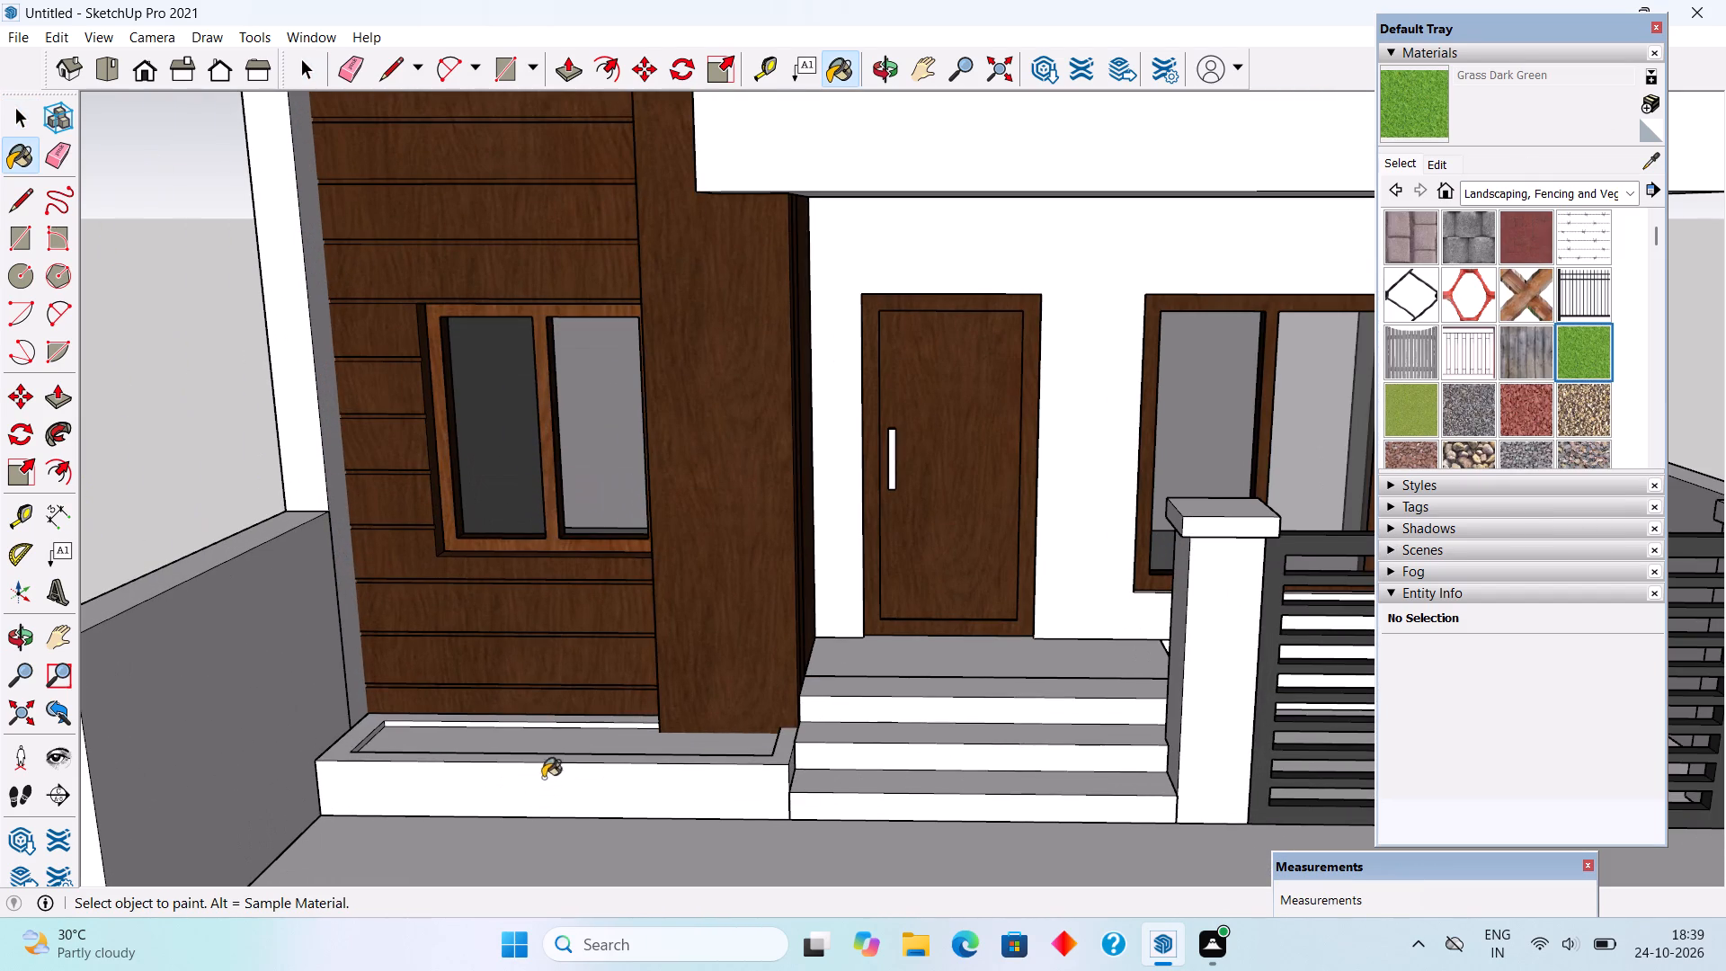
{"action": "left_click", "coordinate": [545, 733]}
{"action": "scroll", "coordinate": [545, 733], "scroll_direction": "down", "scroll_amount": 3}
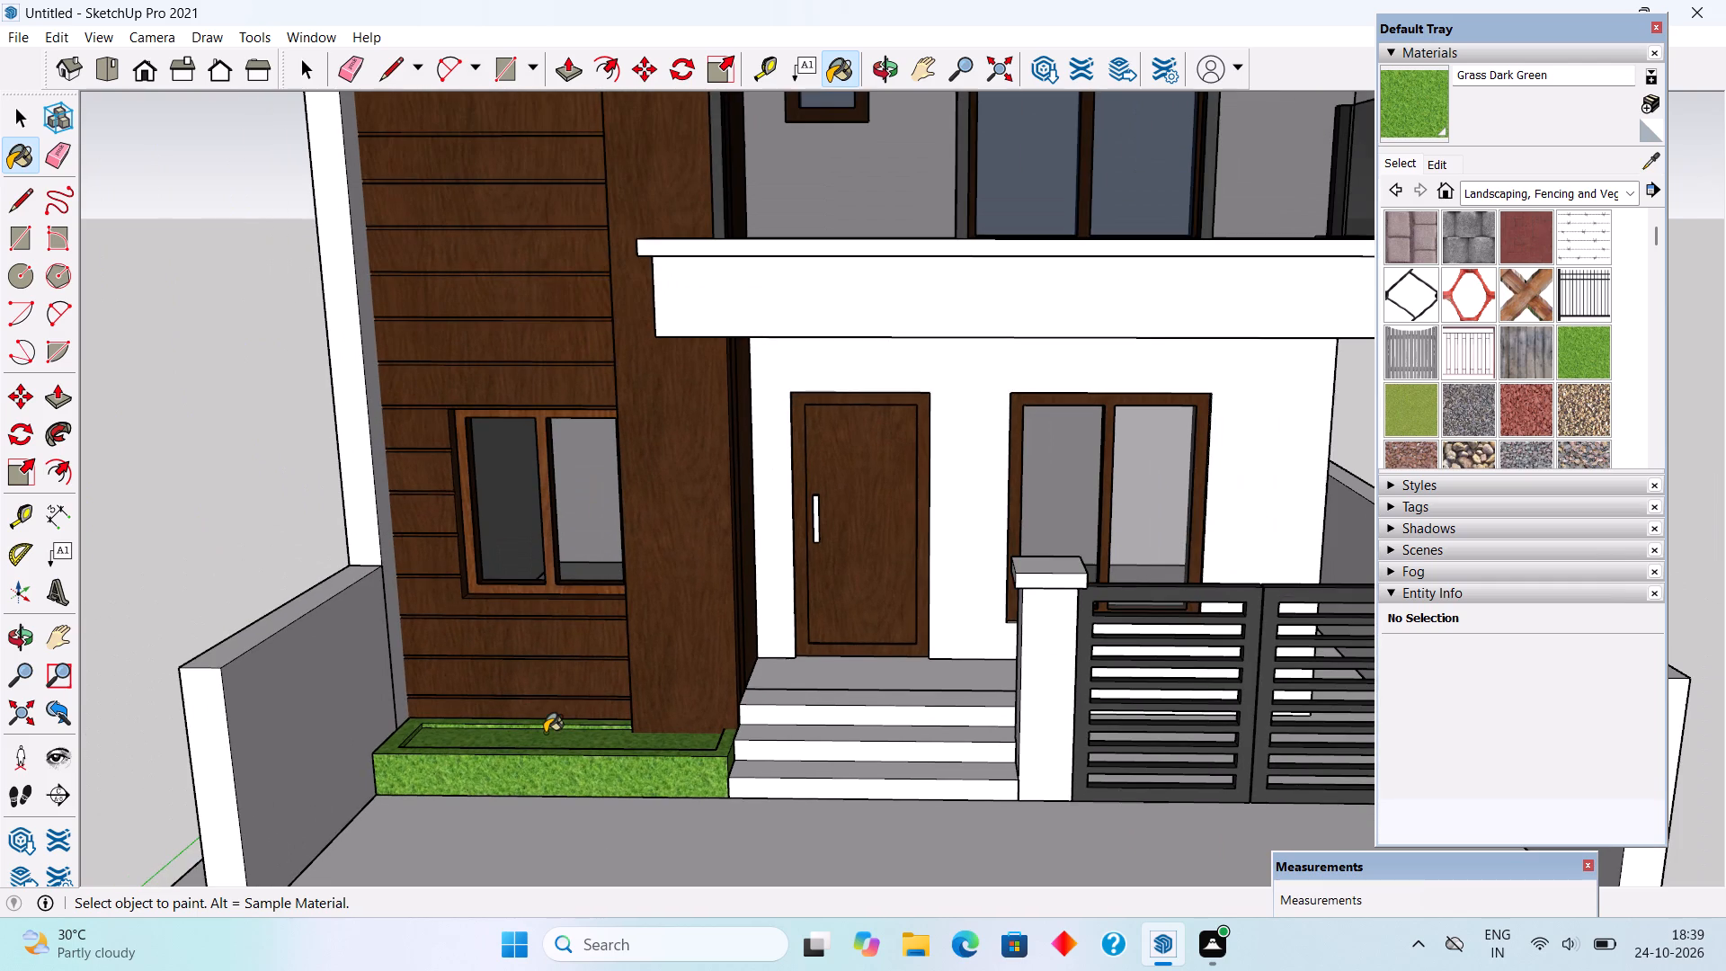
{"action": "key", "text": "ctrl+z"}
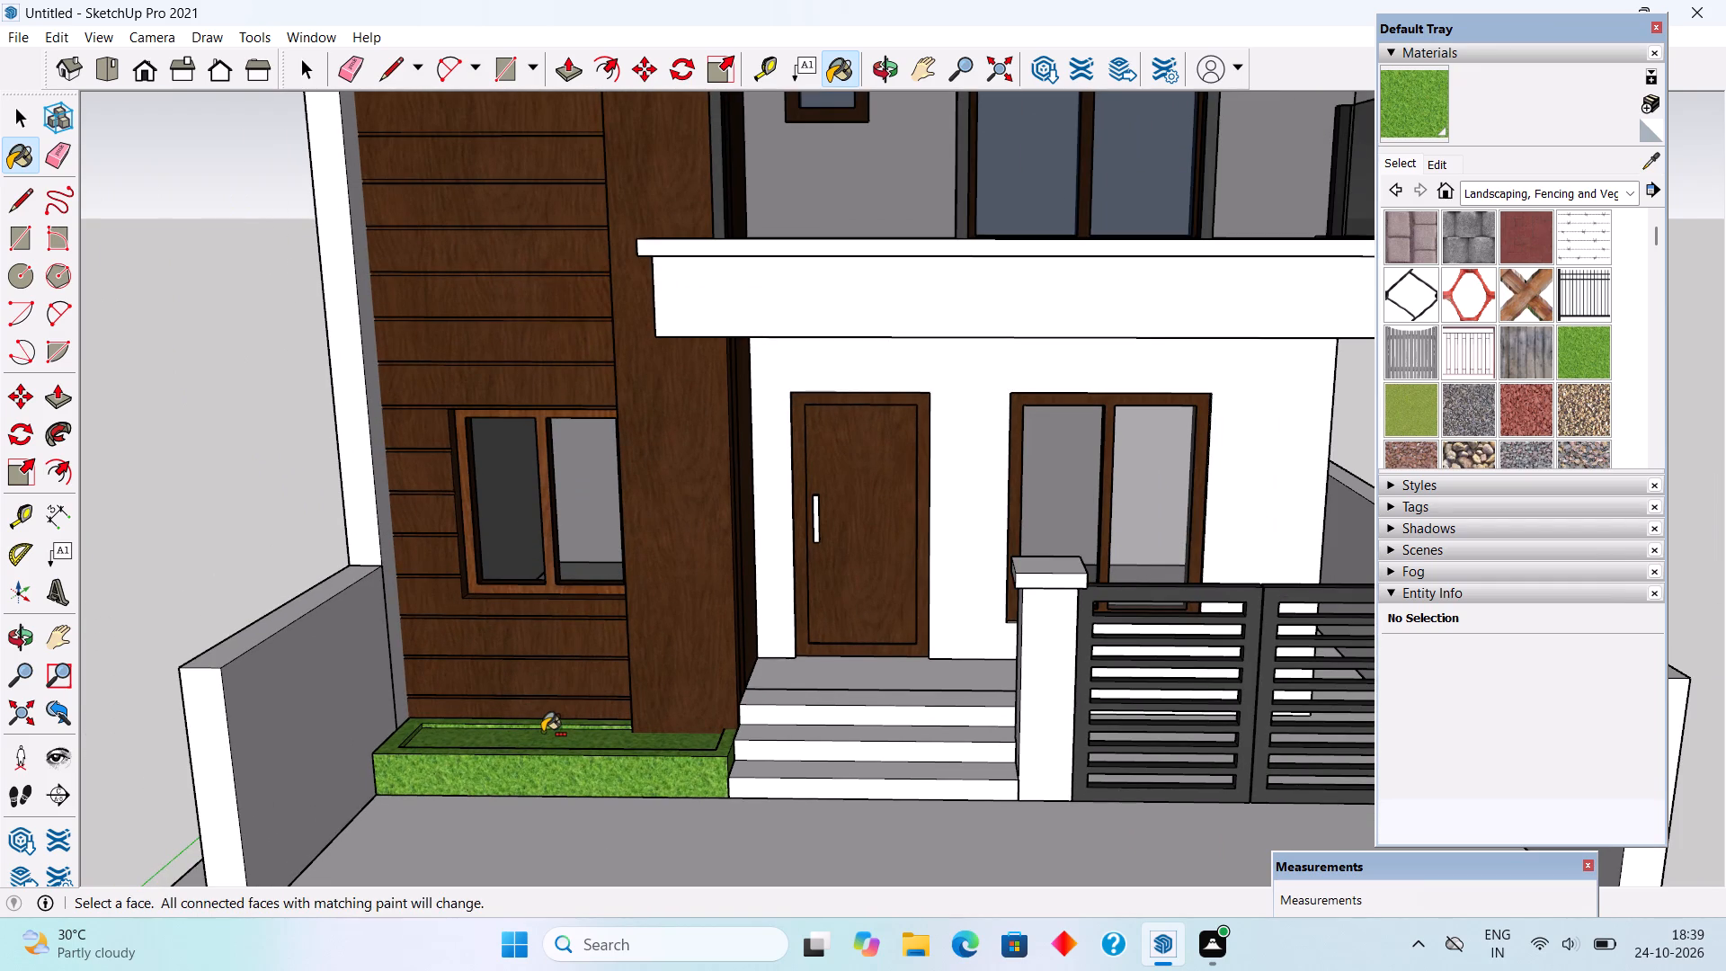
Paint only the recessed soil face of the planter below the tower window with Grass Dark Green.
{"action": "key", "text": "space"}
{"action": "triple_click", "coordinate": [545, 733]}
{"action": "middle_click_drag", "start_coordinate": [545, 733], "coordinate": [532, 832]}
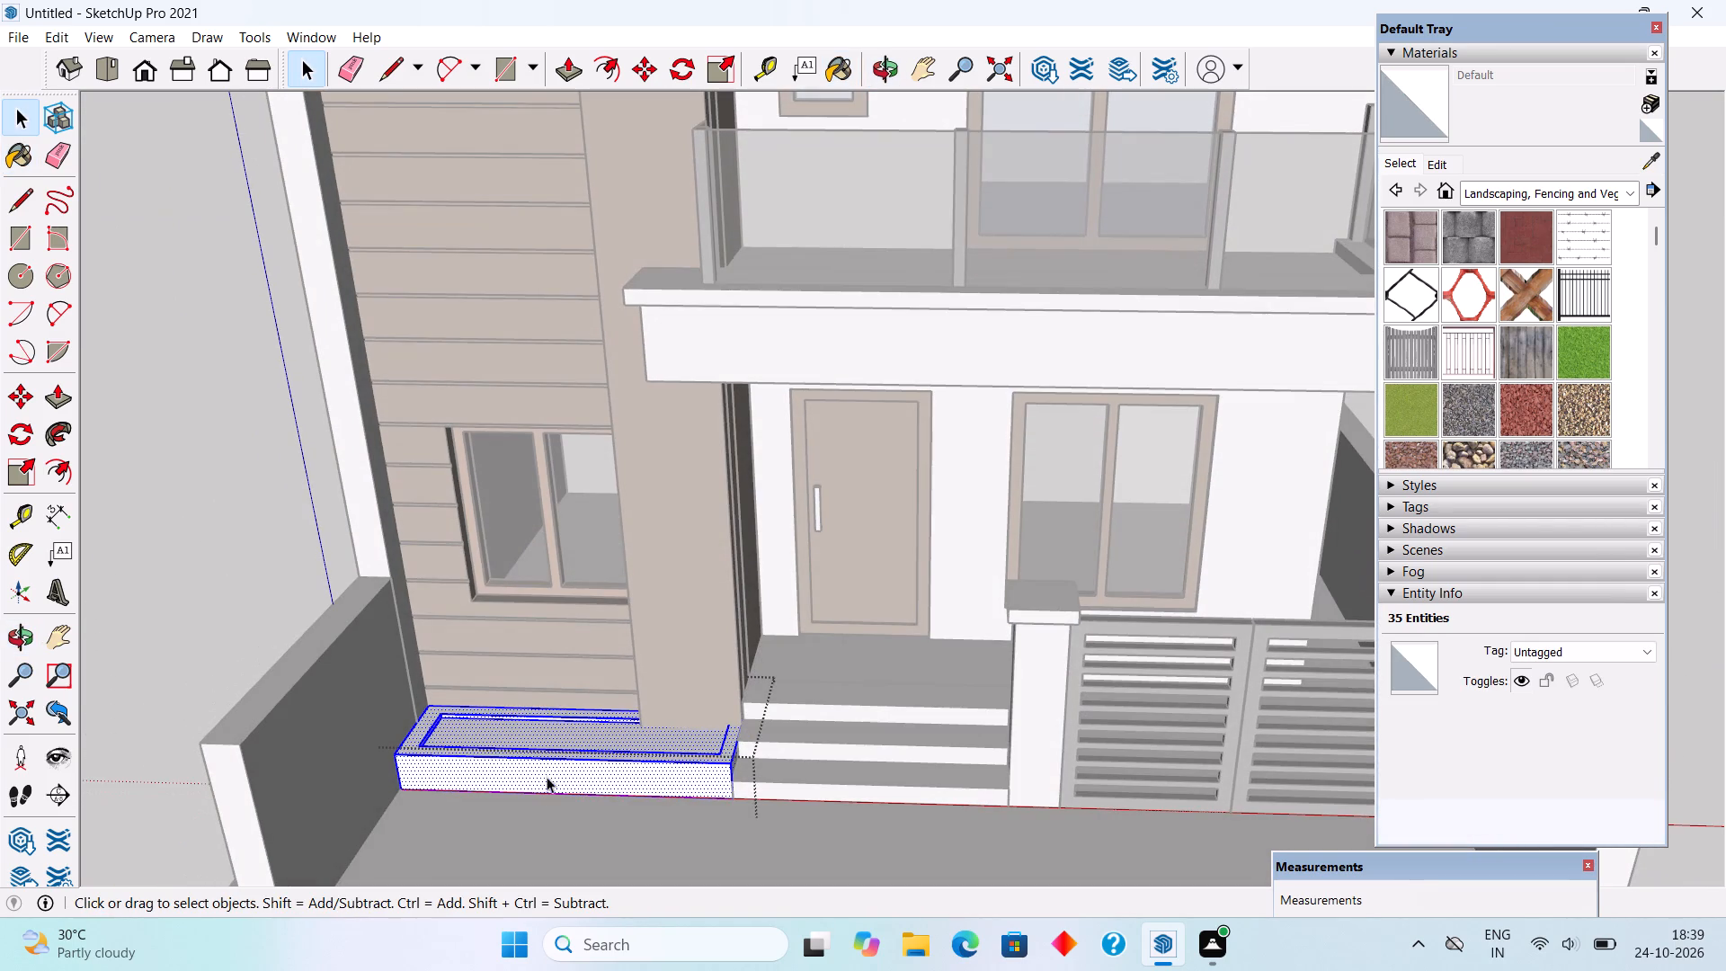
{"action": "left_click", "coordinate": [551, 734]}
{"action": "left_click", "coordinate": [1576, 341]}
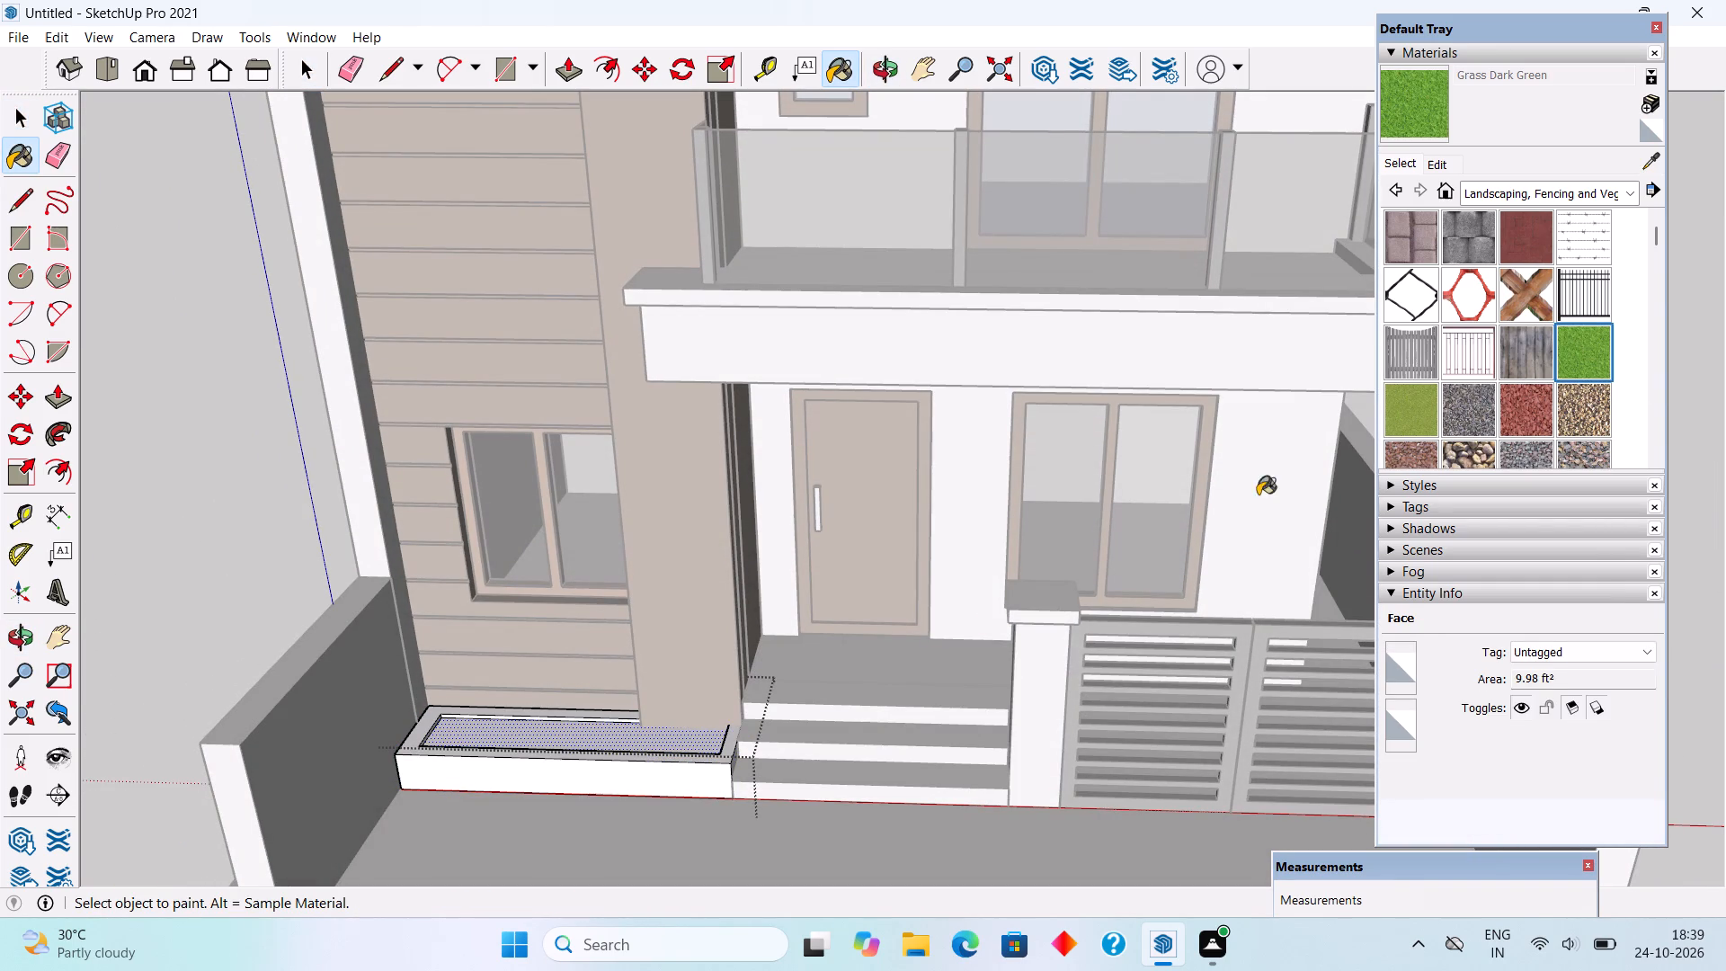
{"action": "left_click", "coordinate": [566, 732]}
{"action": "key", "text": "space"}
{"action": "left_click", "coordinate": [305, 564]}
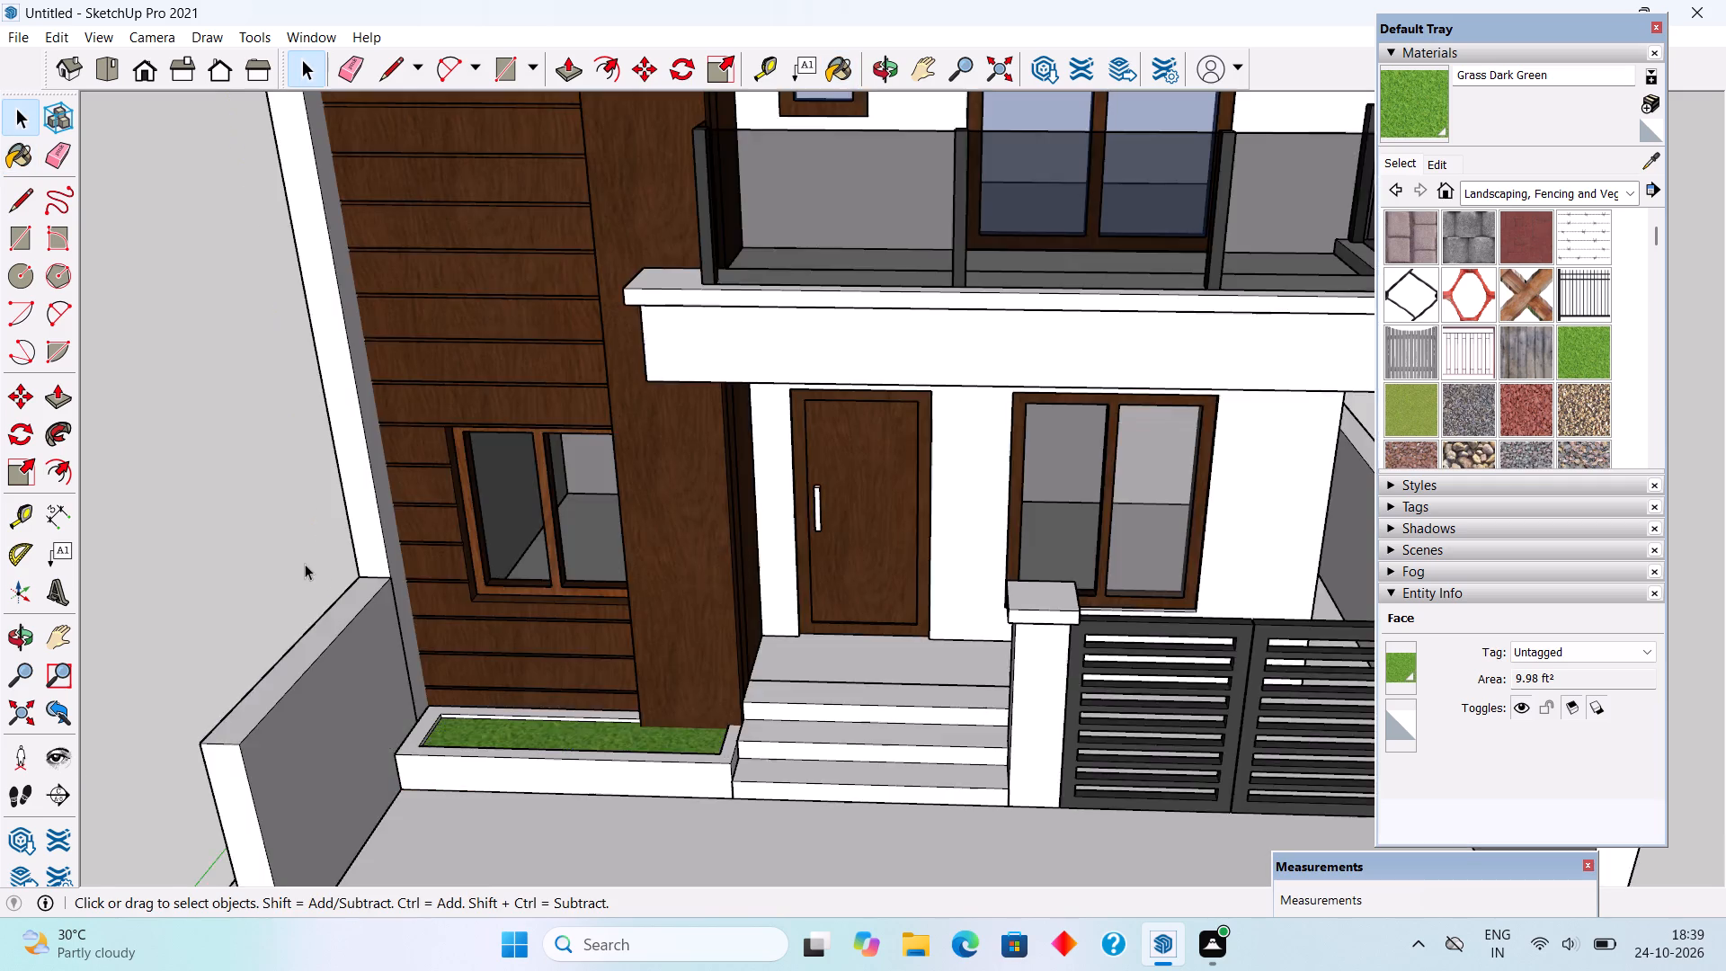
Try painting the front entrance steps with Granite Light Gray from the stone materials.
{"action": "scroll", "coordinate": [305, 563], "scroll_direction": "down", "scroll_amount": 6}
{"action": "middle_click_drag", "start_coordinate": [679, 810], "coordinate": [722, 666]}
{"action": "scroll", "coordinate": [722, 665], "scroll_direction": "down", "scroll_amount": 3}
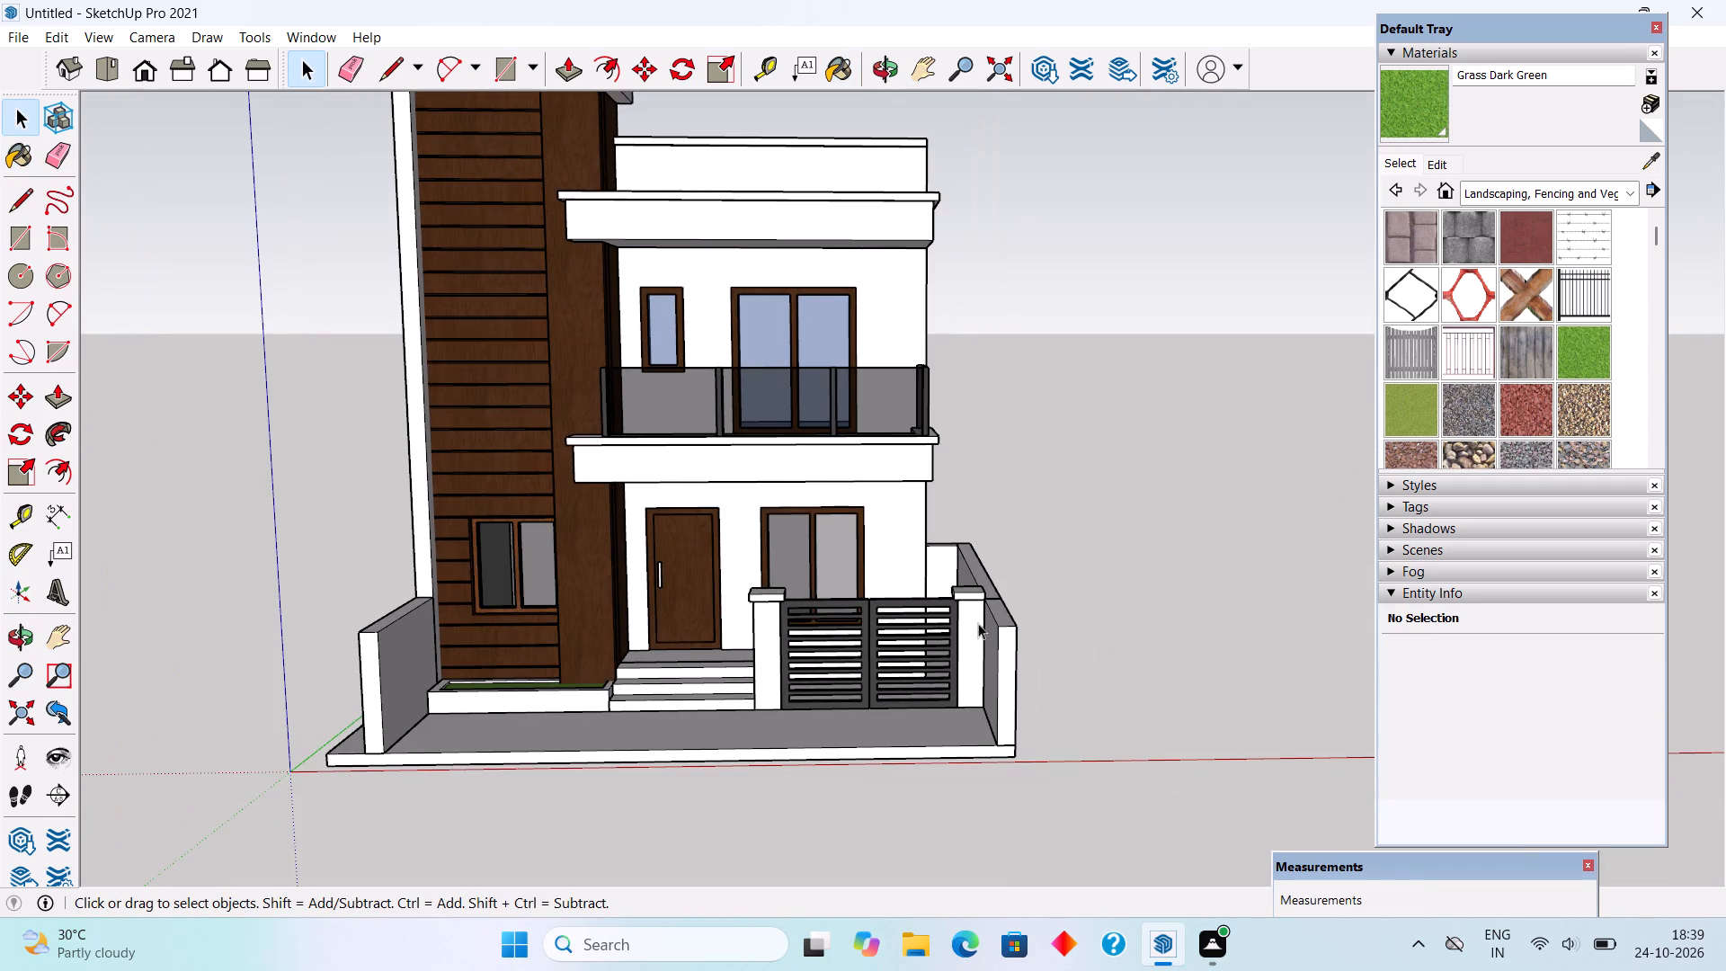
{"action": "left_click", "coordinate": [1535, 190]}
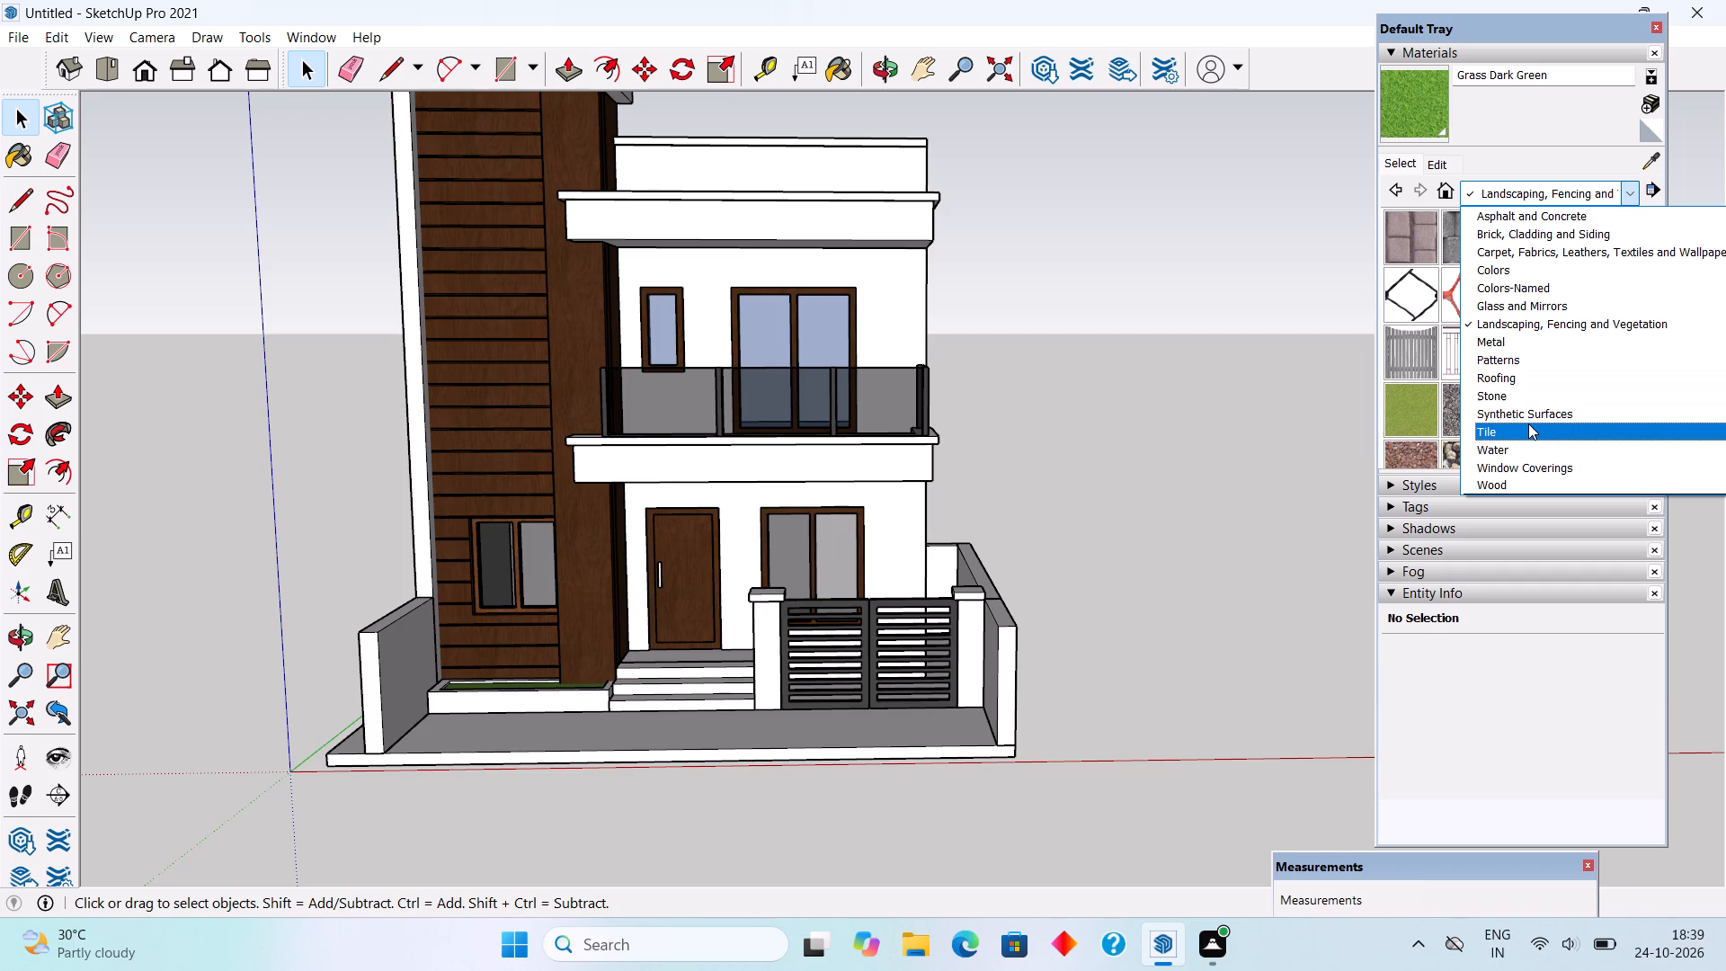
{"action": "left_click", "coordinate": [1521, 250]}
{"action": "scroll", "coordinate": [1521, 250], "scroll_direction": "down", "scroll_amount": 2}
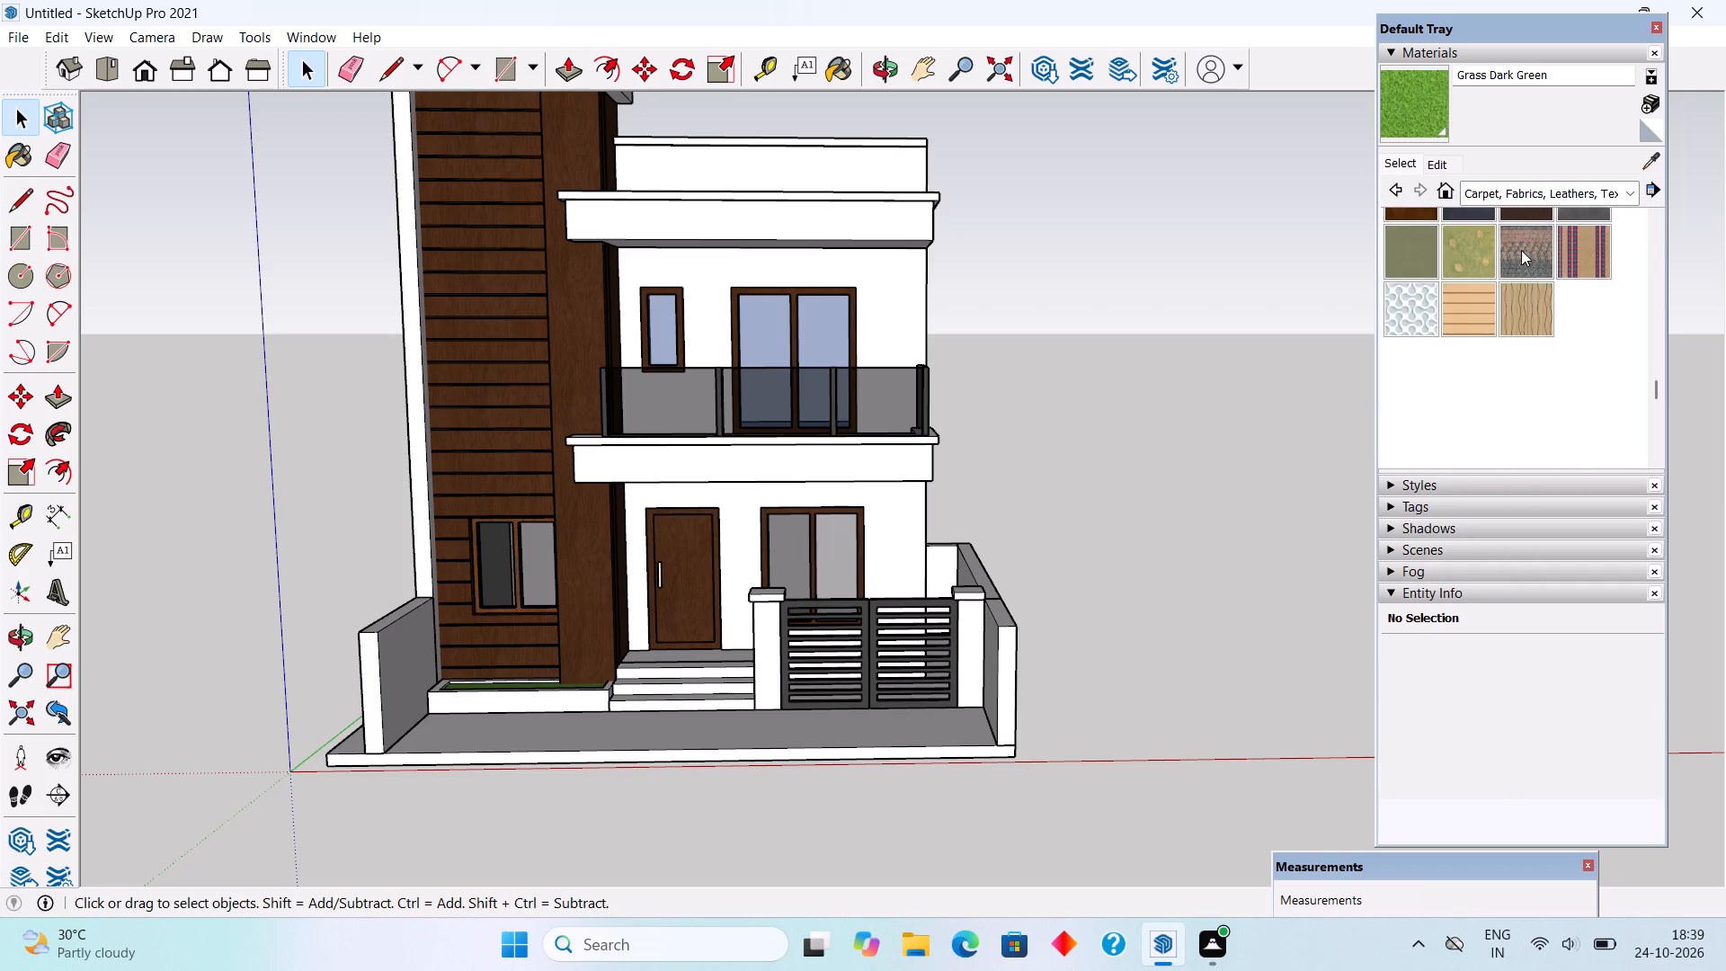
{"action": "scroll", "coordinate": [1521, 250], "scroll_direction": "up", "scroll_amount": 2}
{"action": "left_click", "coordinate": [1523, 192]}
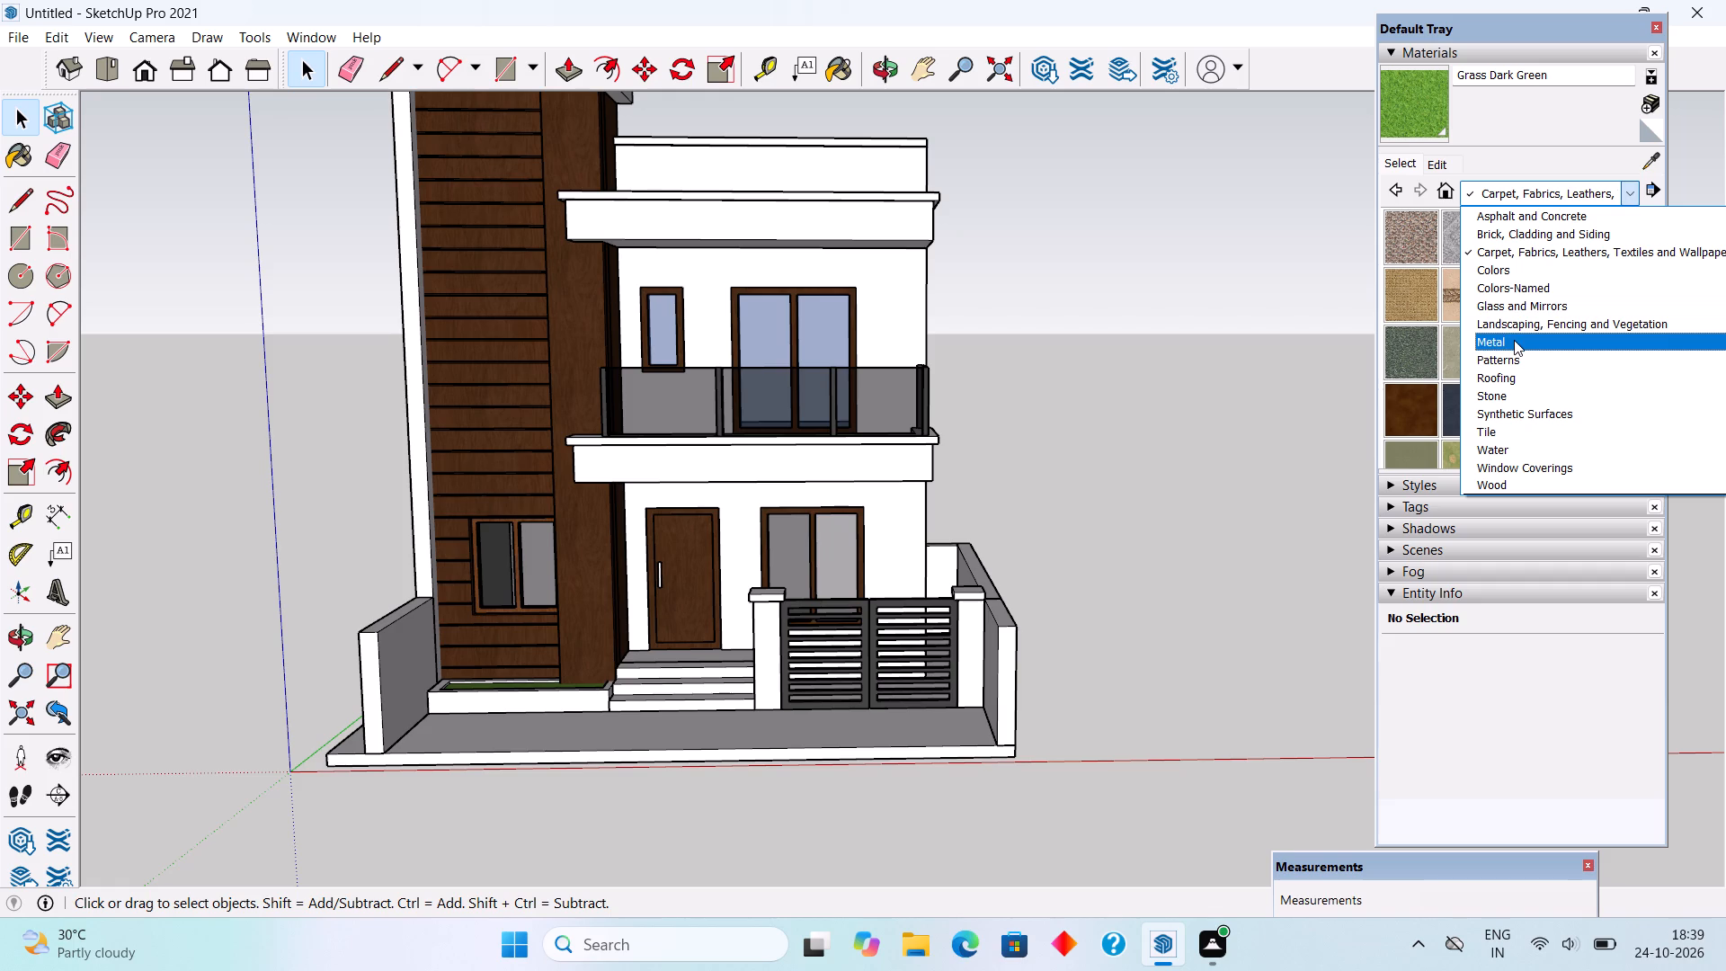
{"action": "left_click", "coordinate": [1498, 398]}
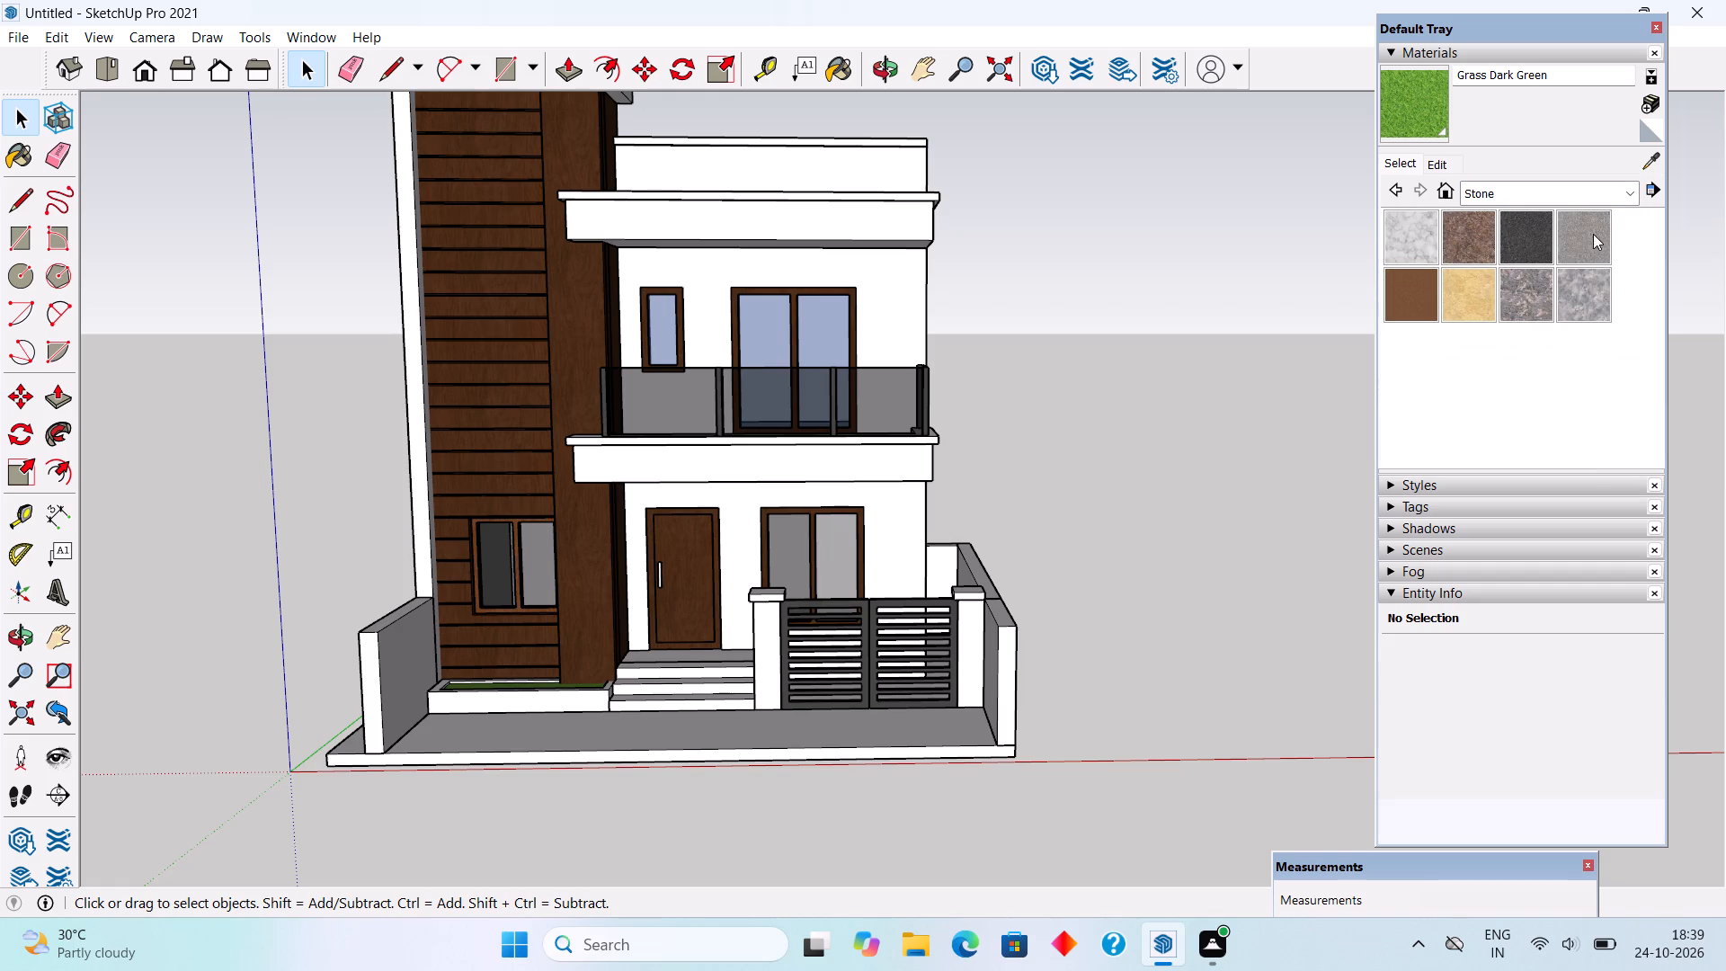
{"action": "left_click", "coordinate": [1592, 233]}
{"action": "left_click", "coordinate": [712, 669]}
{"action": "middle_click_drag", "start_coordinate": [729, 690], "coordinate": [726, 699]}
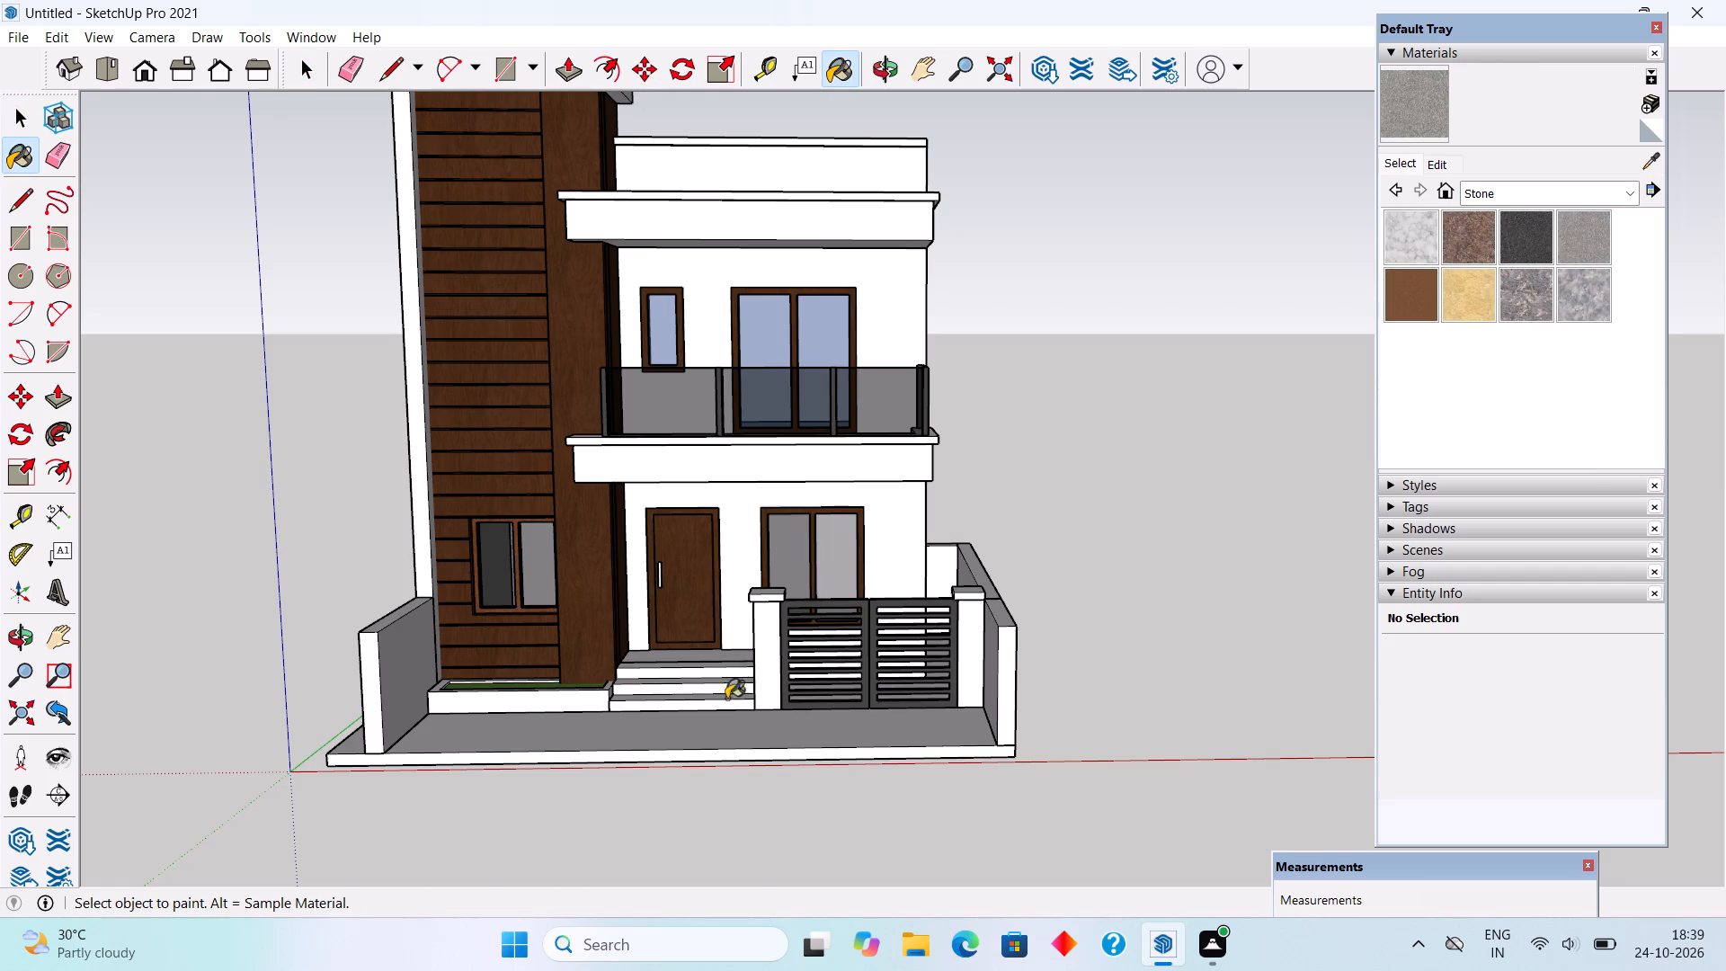
Repaint the front entrance steps with Stone Brushed Khaki from the stone materials.
{"action": "middle_click_drag", "start_coordinate": [726, 699], "coordinate": [770, 897]}
{"action": "scroll", "coordinate": [749, 771], "scroll_direction": "up", "scroll_amount": 3}
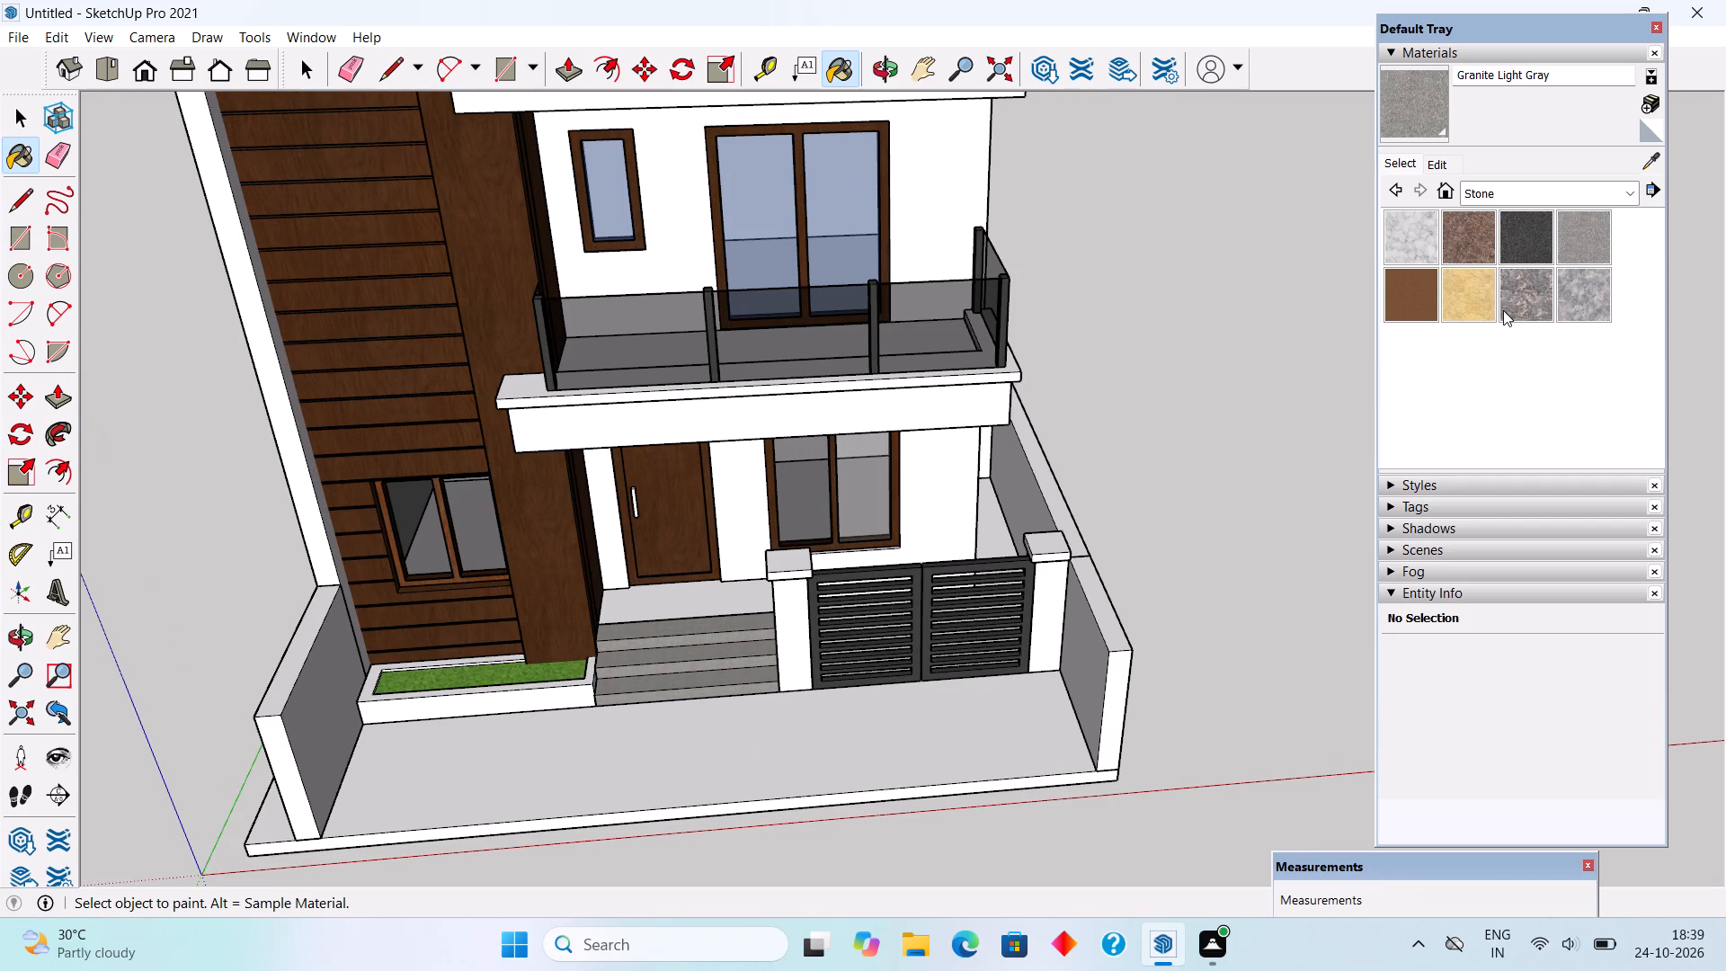
{"action": "left_click", "coordinate": [1466, 286]}
{"action": "left_click", "coordinate": [725, 640]}
{"action": "middle_click_drag", "start_coordinate": [827, 726], "coordinate": [752, 426]}
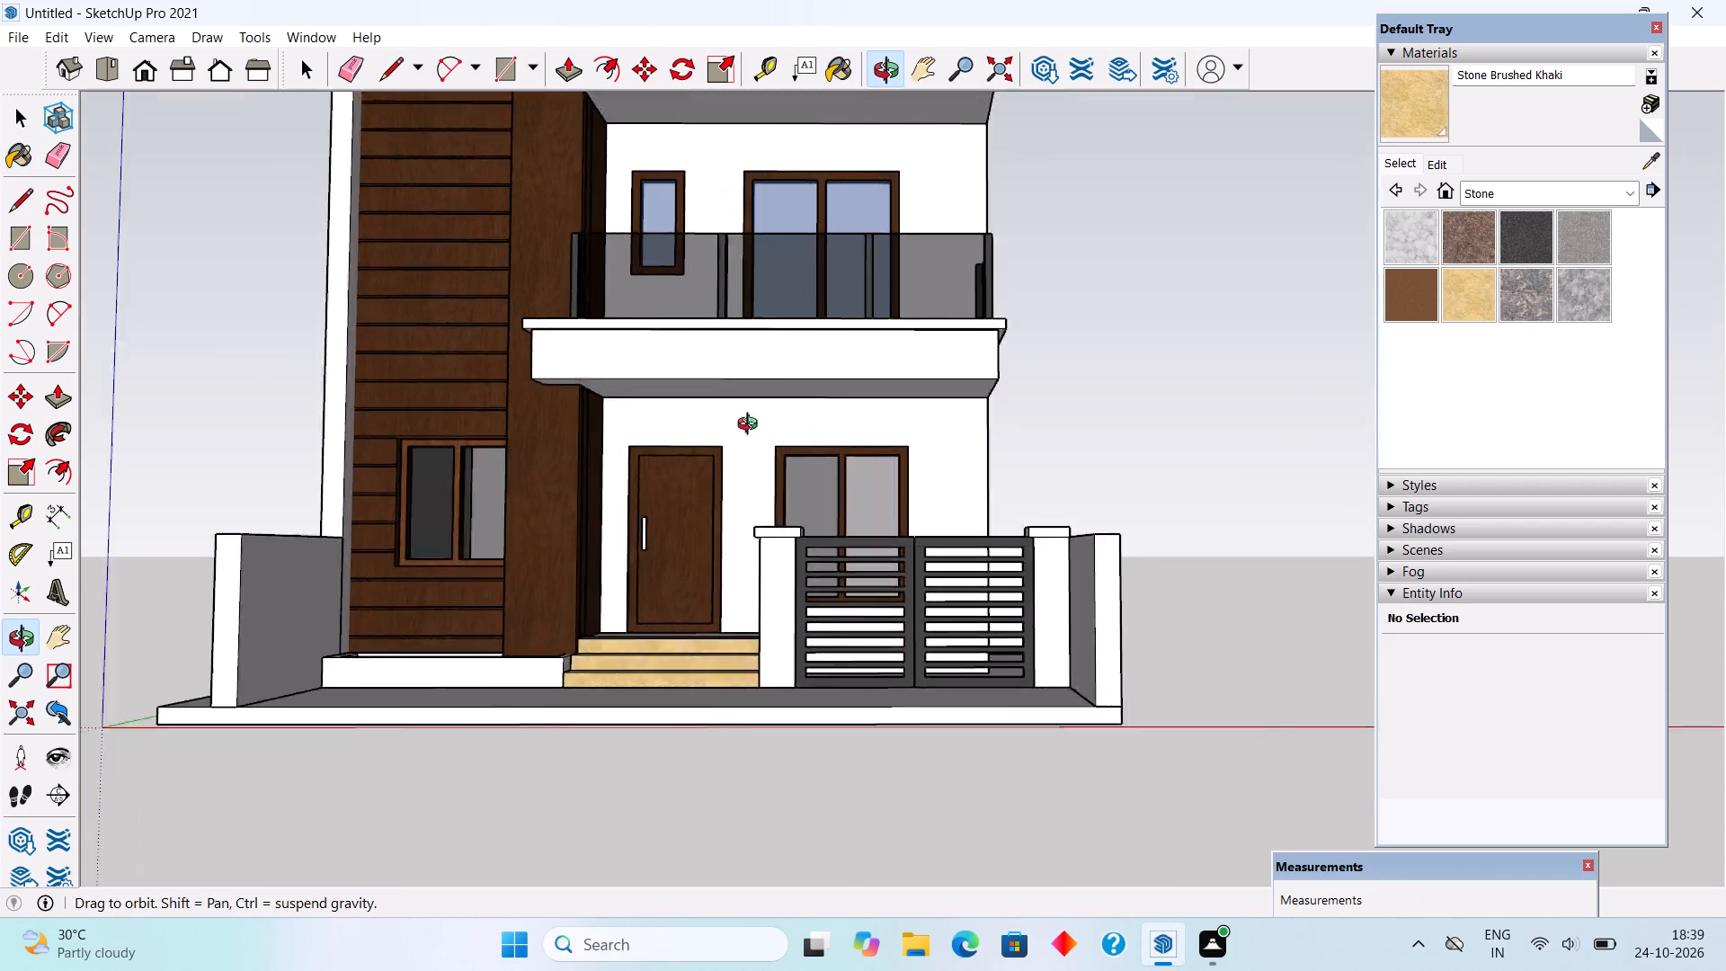
{"action": "middle_click_drag", "start_coordinate": [752, 426], "coordinate": [878, 505]}
{"action": "scroll", "coordinate": [878, 505], "scroll_direction": "down", "scroll_amount": 6}
{"action": "scroll", "coordinate": [609, 324], "scroll_direction": "up", "scroll_amount": 3}
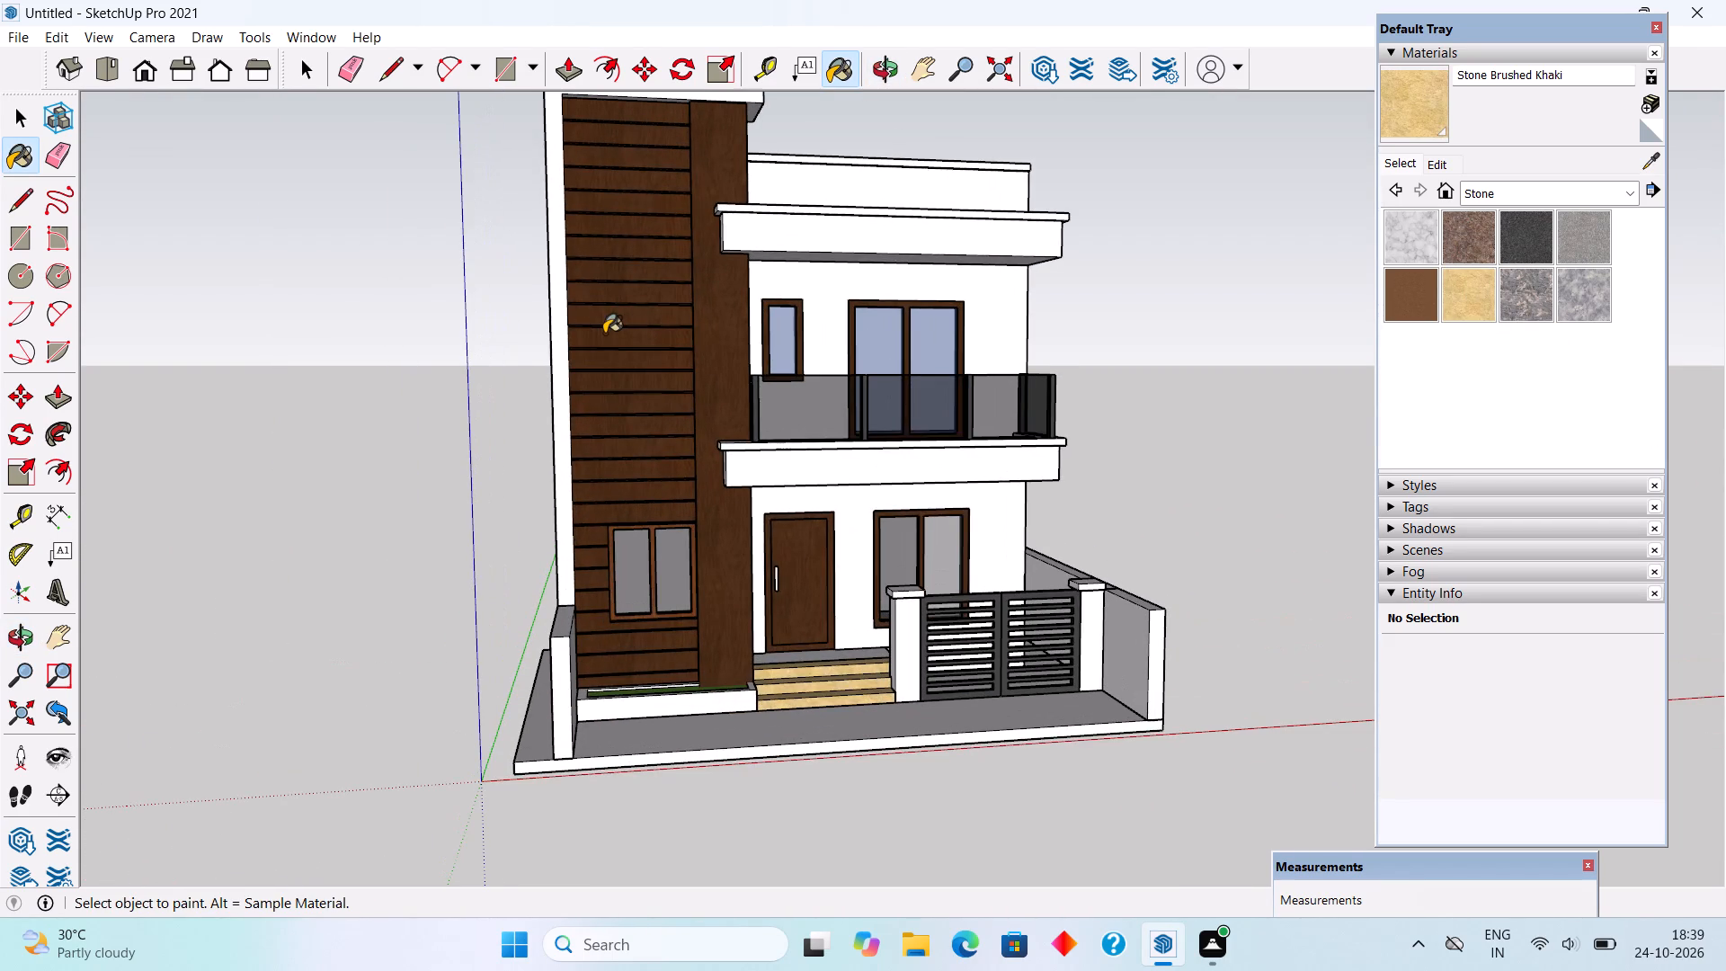
{"action": "key", "text": "space"}
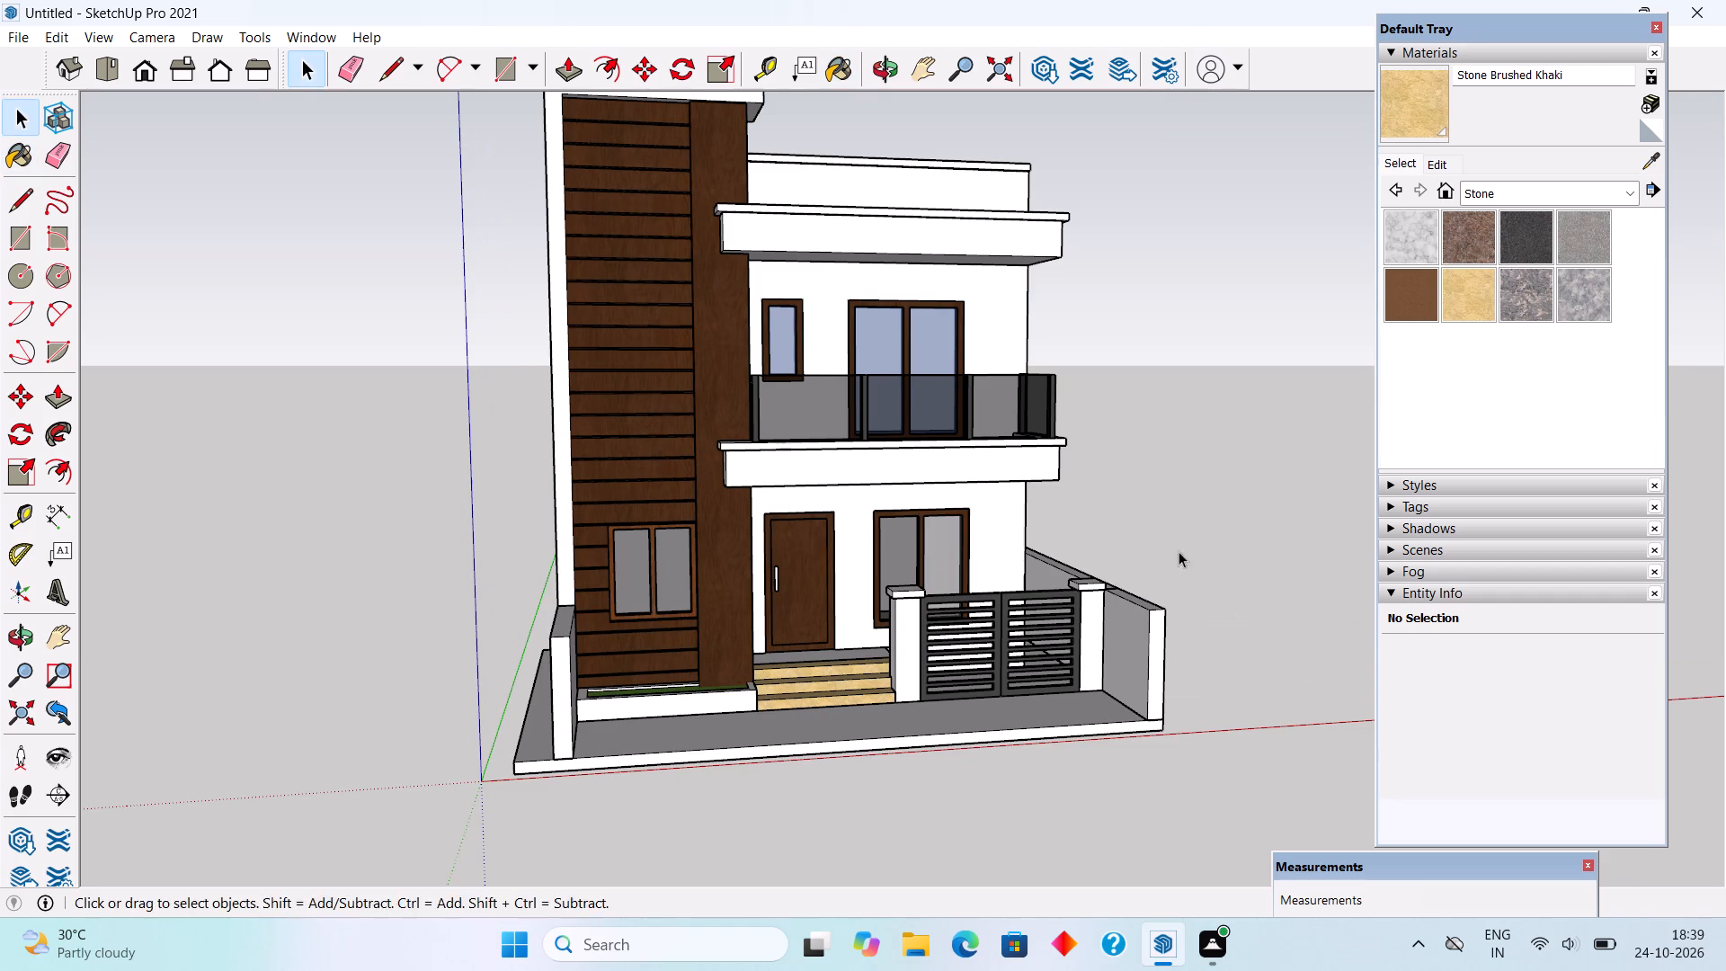
Sample Wood Veneer 01 from the tower cladding and paint the underside of the upper roof slab with it.
{"action": "middle_click_drag", "start_coordinate": [1163, 541], "coordinate": [1081, 287]}
{"action": "triple_click", "coordinate": [991, 298]}
{"action": "left_click", "coordinate": [989, 283]}
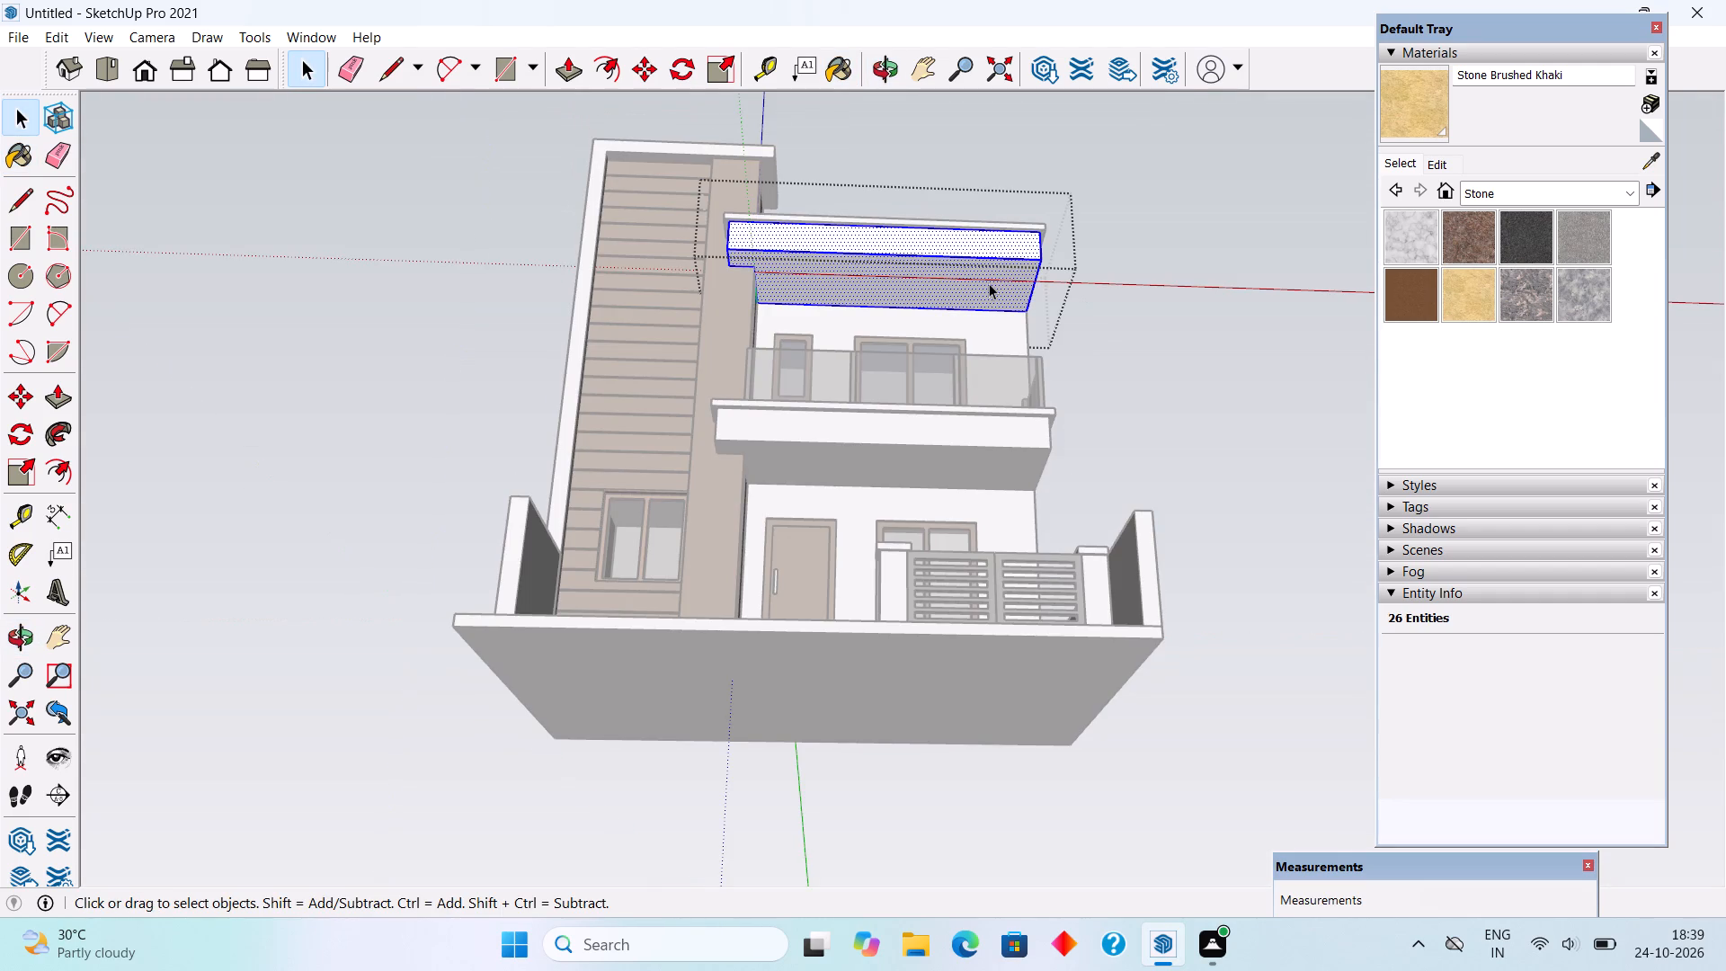
{"action": "left_click", "coordinate": [1646, 167]}
{"action": "left_click", "coordinate": [607, 405]}
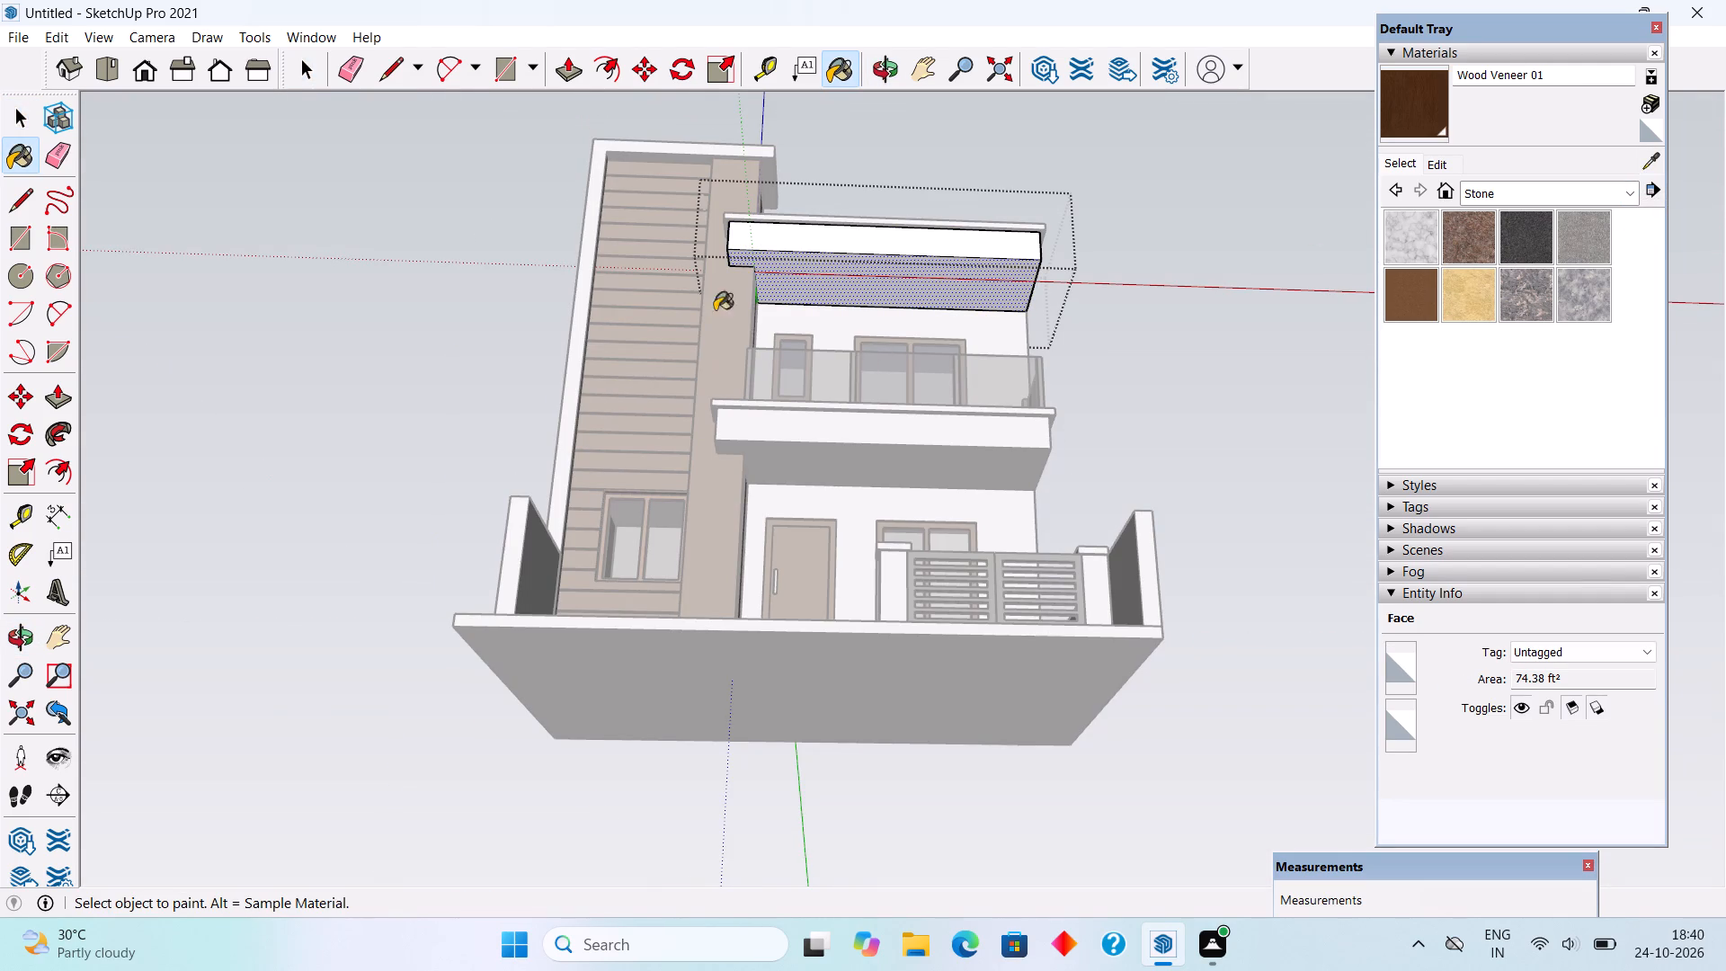
{"action": "left_click", "coordinate": [783, 266]}
{"action": "key", "text": "space"}
Paint the underside of the balcony slab above the entrance with Wood Veneer 01.
{"action": "triple_click", "coordinate": [843, 472]}
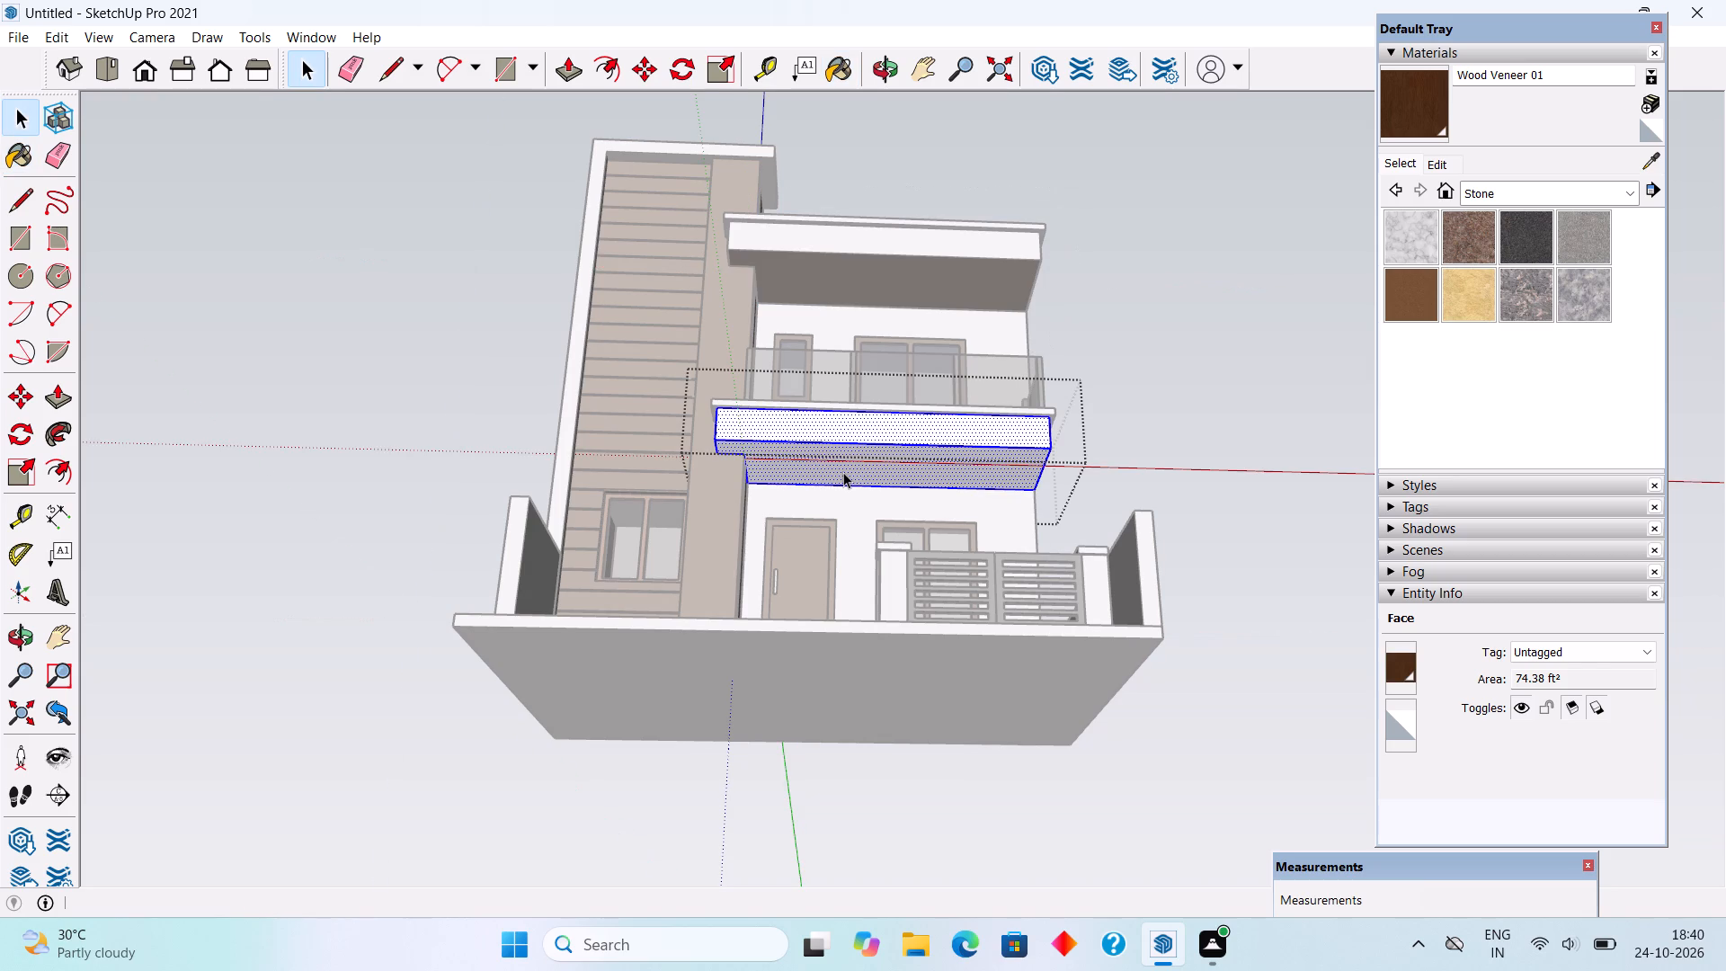
{"action": "left_click", "coordinate": [843, 472]}
{"action": "left_click", "coordinate": [849, 463]}
{"action": "left_click", "coordinate": [1446, 94]}
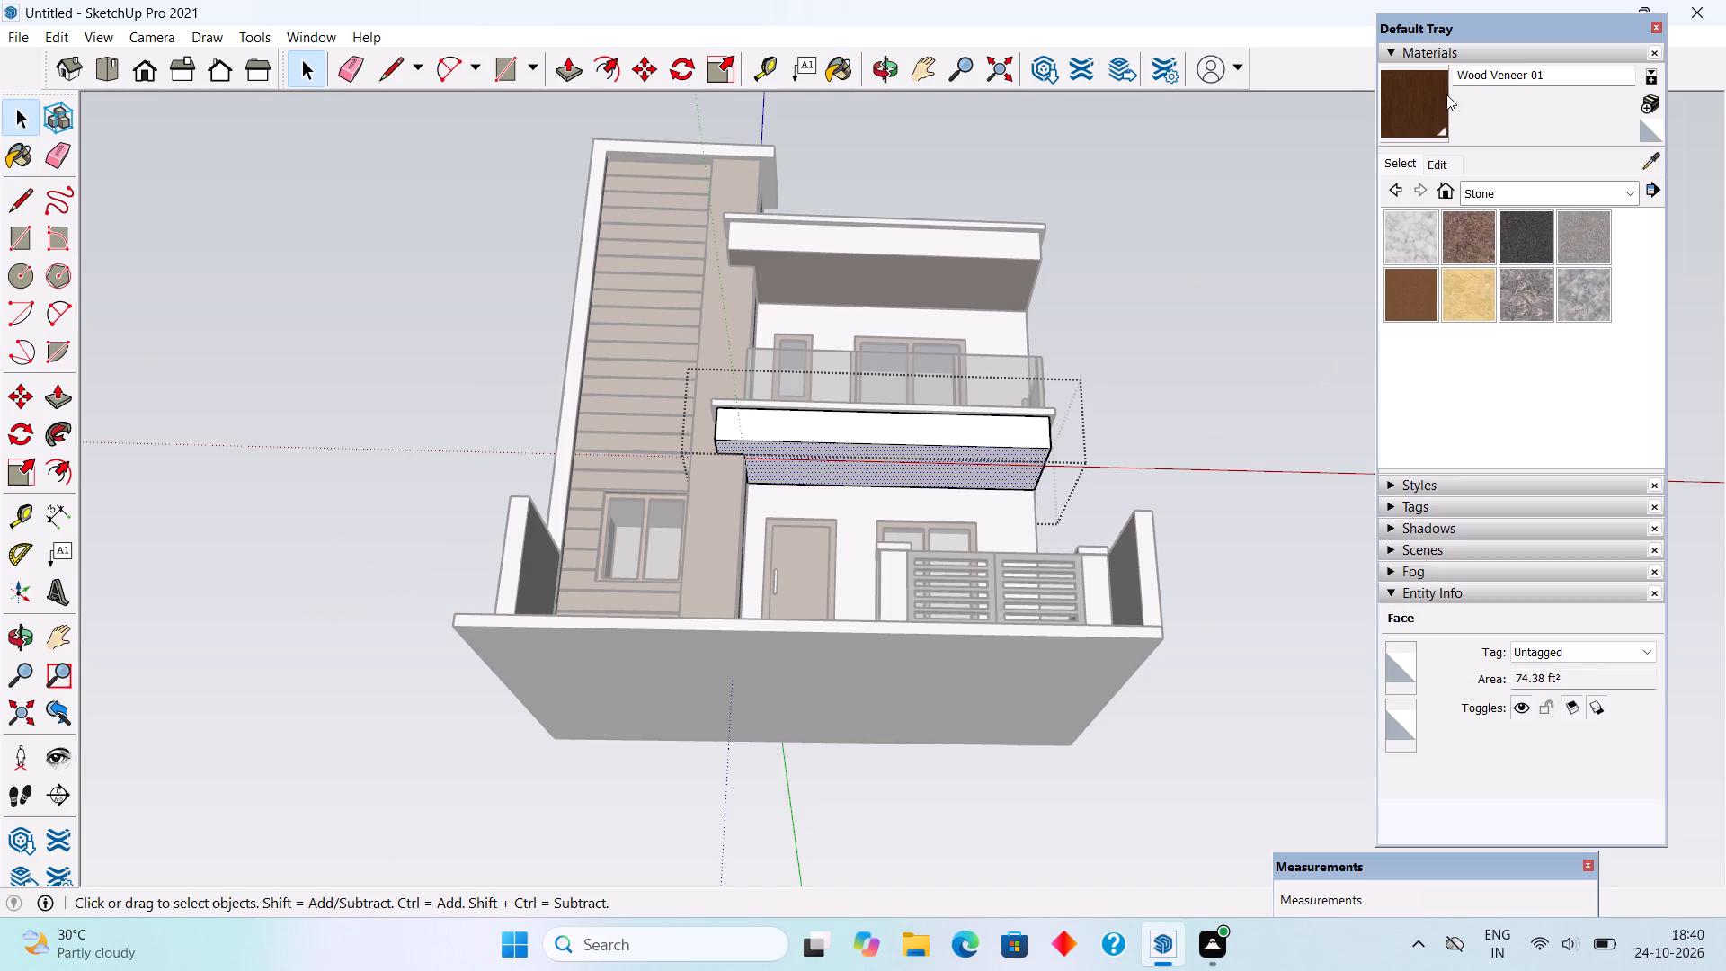
{"action": "left_click", "coordinate": [937, 469]}
{"action": "key", "text": "space"}
{"action": "left_click", "coordinate": [1127, 415]}
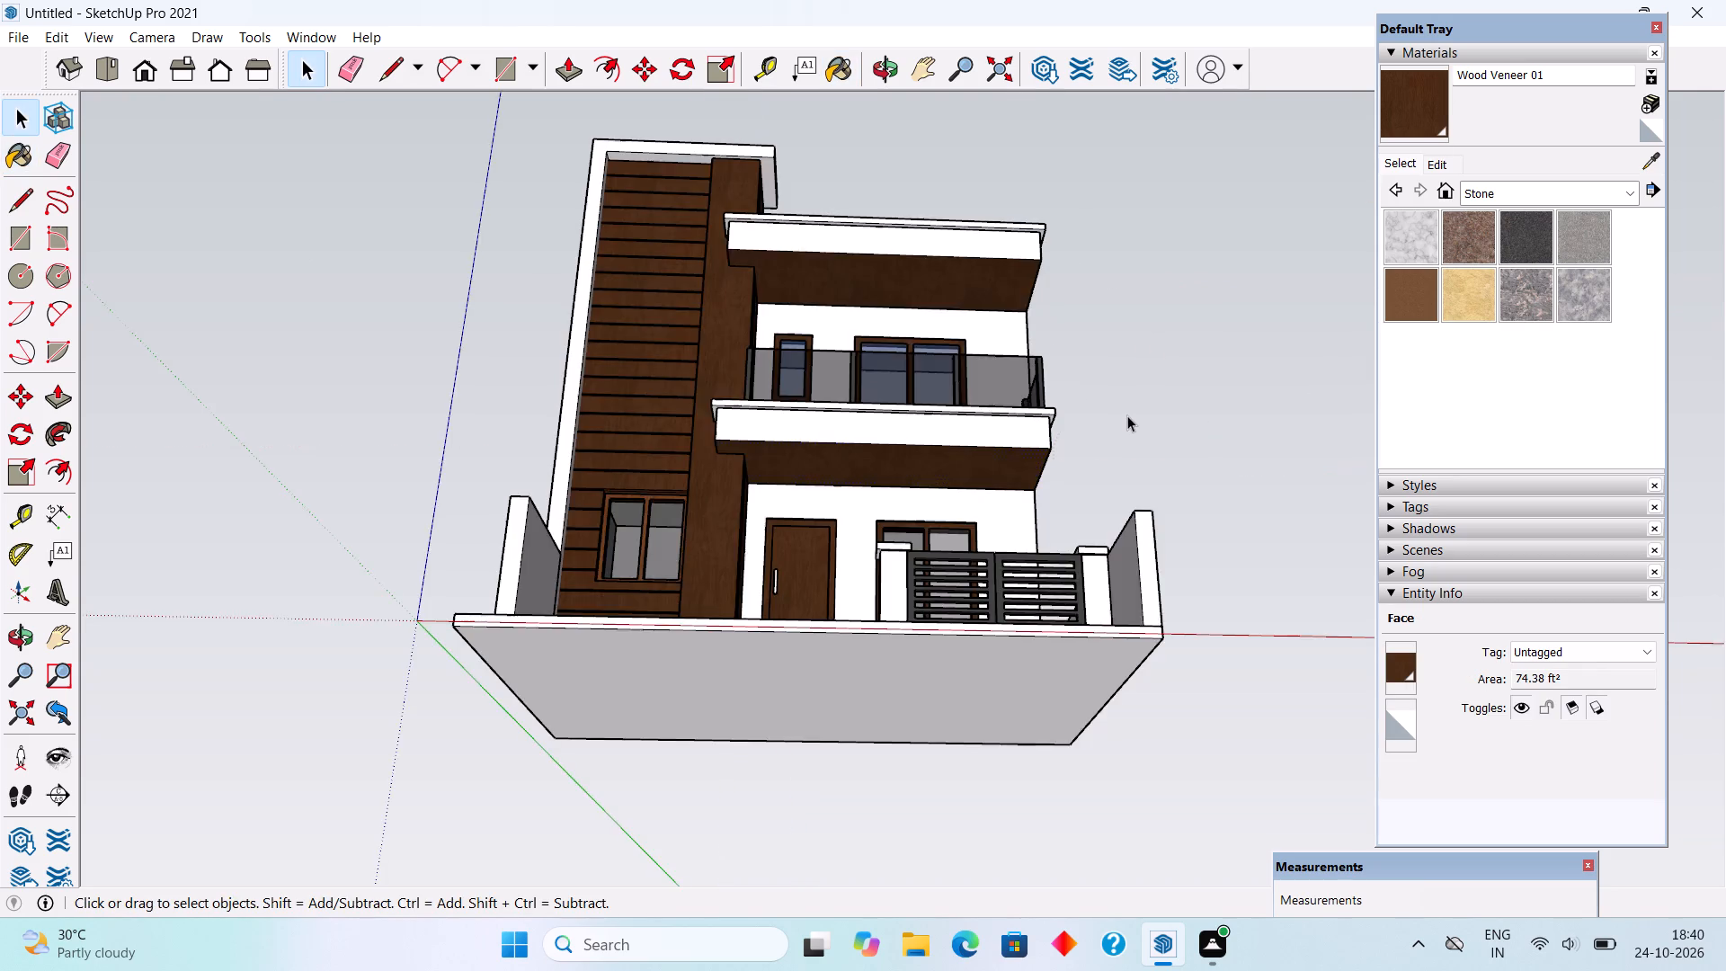
Sample Stone Brushed Khaki from the entrance steps and lighten the material's colour.
{"action": "middle_click_drag", "start_coordinate": [1129, 425], "coordinate": [1162, 751]}
{"action": "scroll", "coordinate": [1162, 751], "scroll_direction": "down", "scroll_amount": 2}
{"action": "middle_click_drag", "start_coordinate": [1153, 708], "coordinate": [1089, 726]}
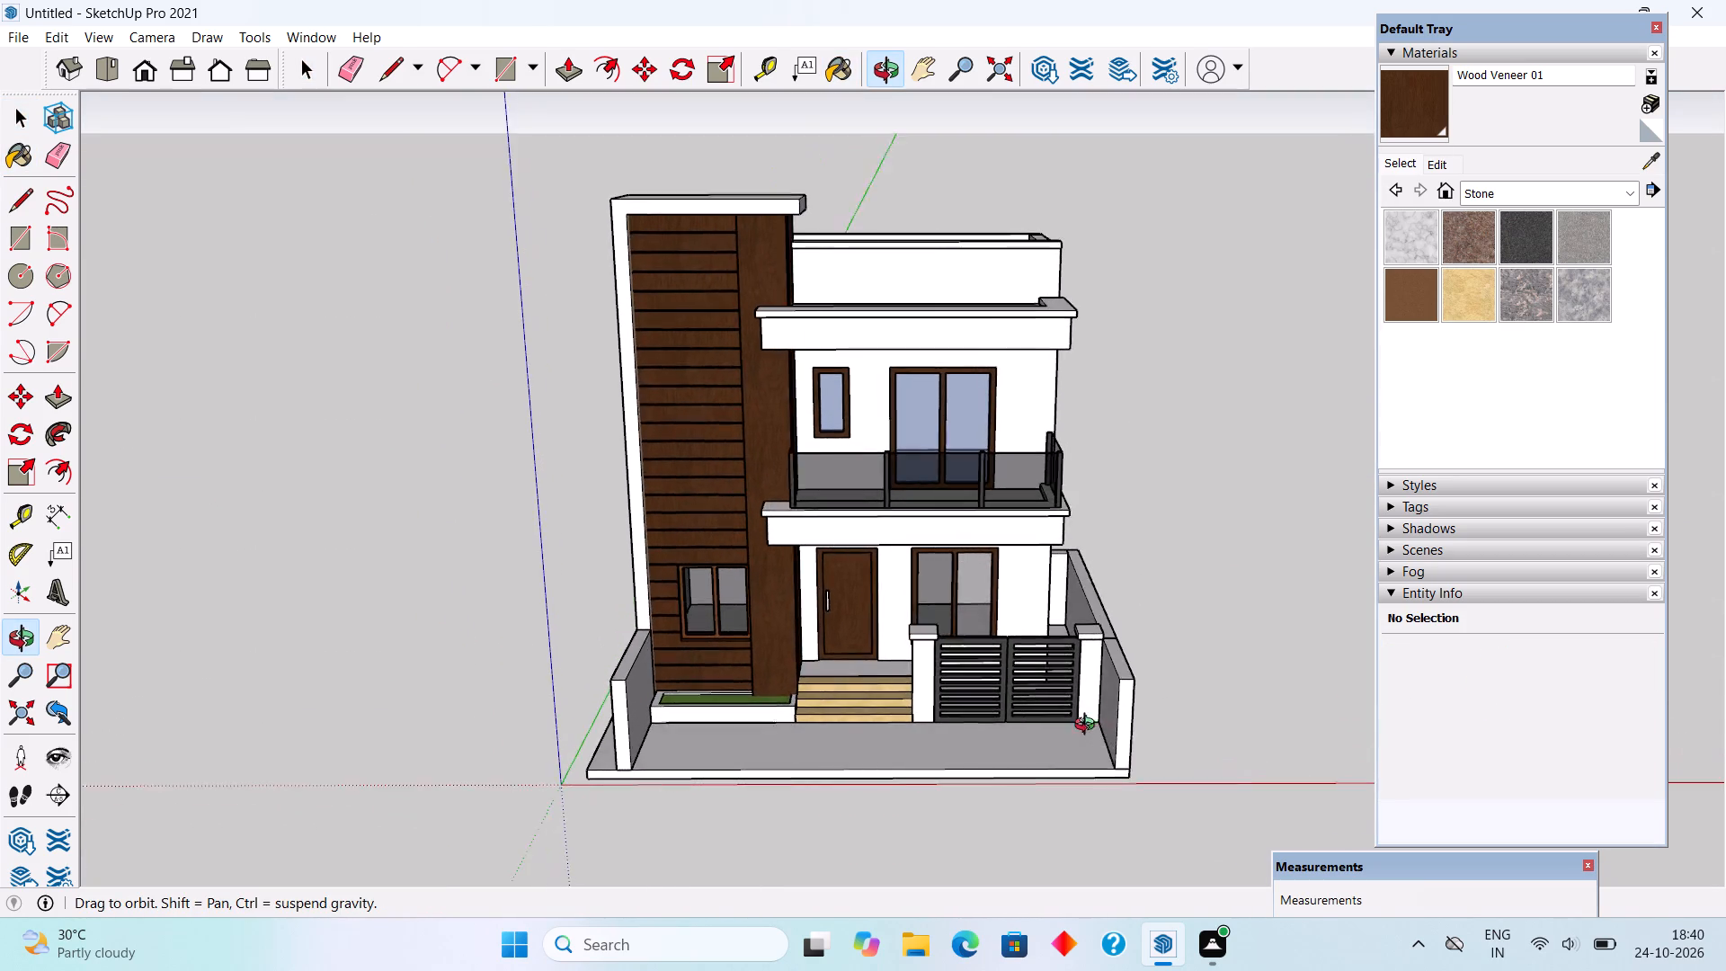
{"action": "middle_click_drag", "start_coordinate": [1089, 726], "coordinate": [1110, 623]}
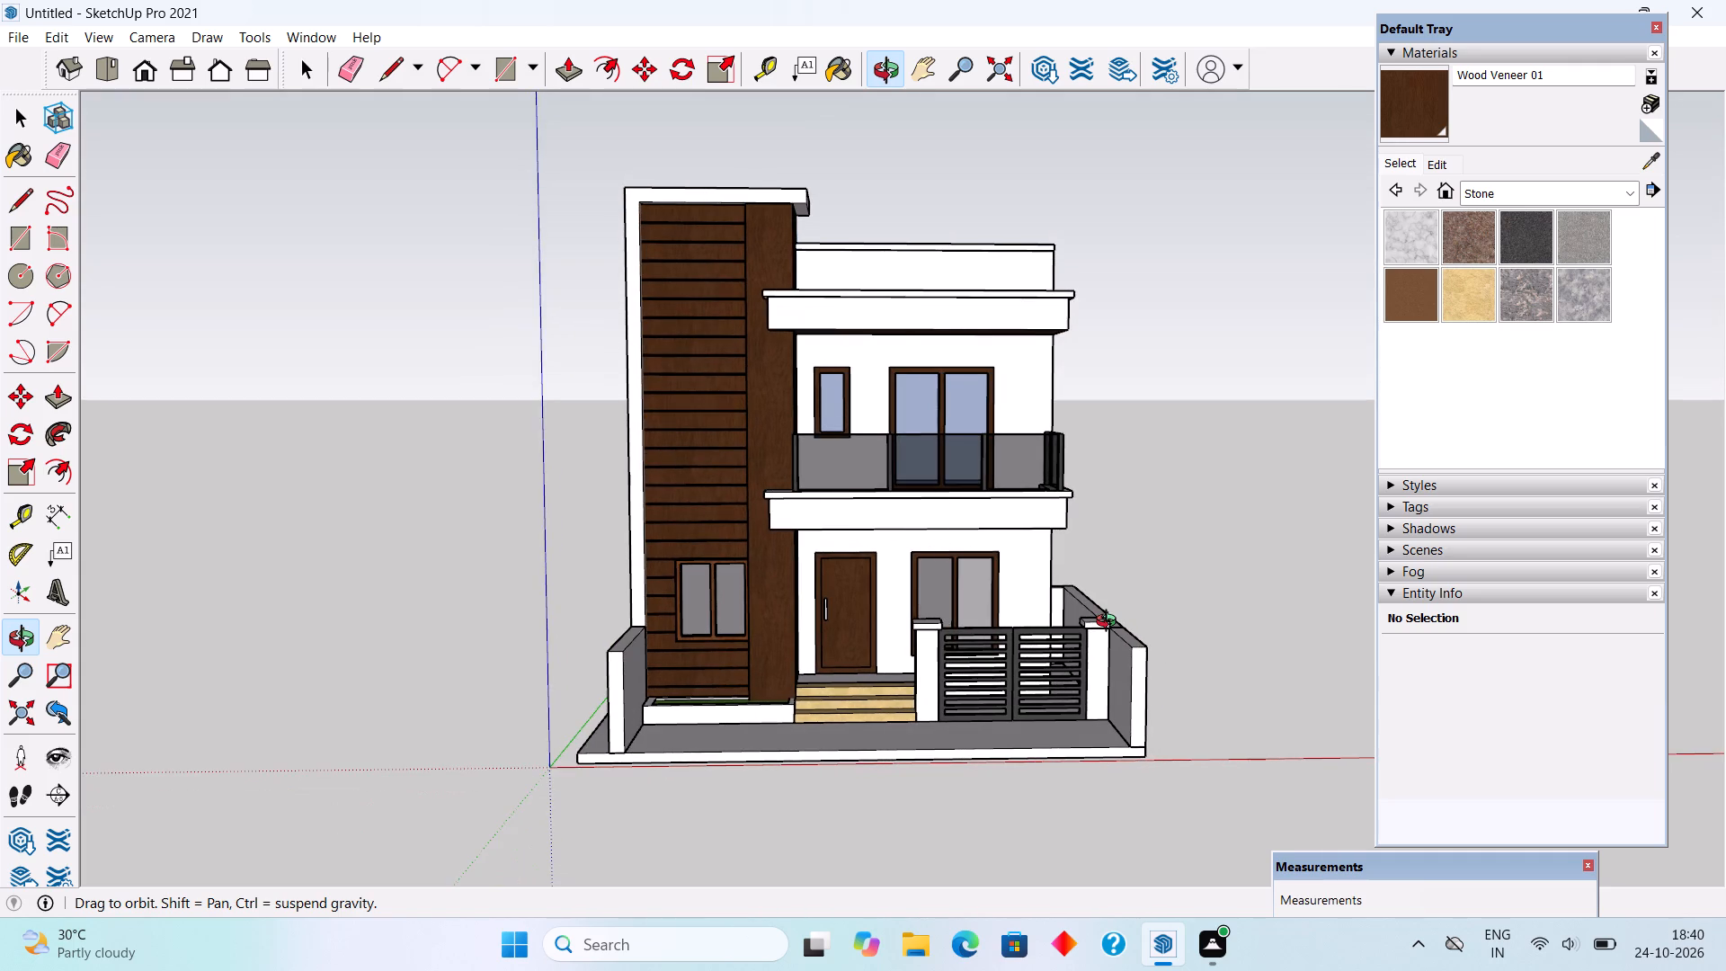
{"action": "middle_click_drag", "start_coordinate": [1110, 623], "coordinate": [1115, 628]}
{"action": "scroll", "coordinate": [1109, 628], "scroll_direction": "up", "scroll_amount": 1}
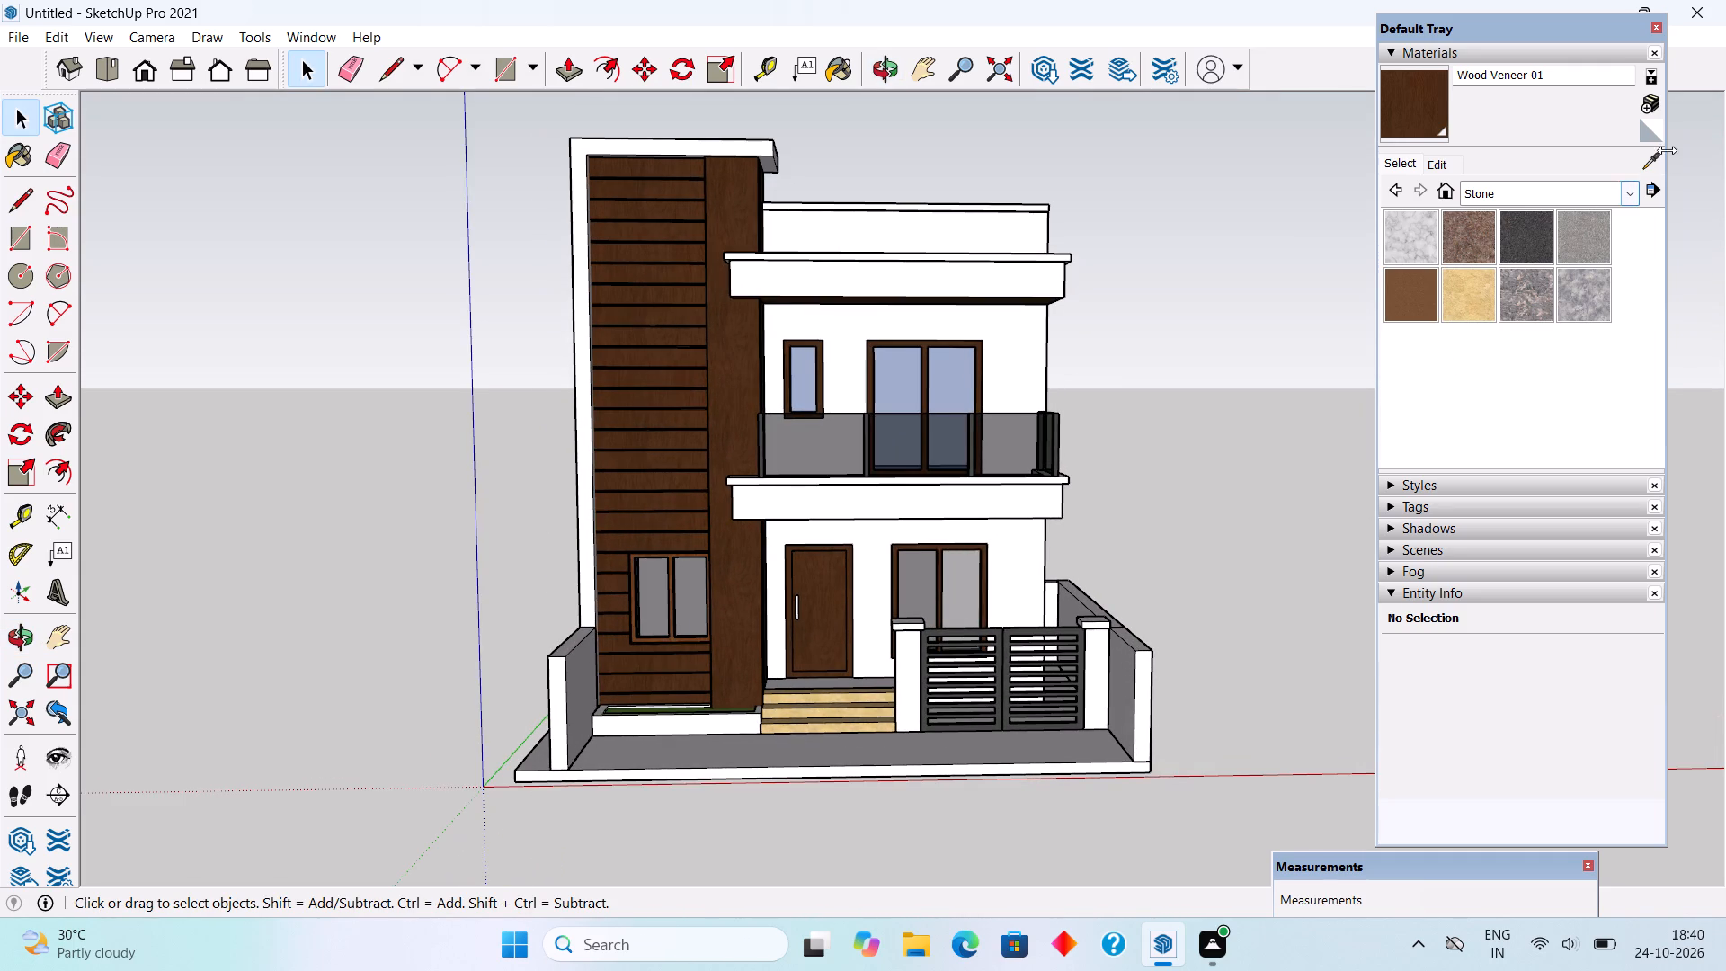
{"action": "left_click", "coordinate": [1648, 165]}
{"action": "left_click", "coordinate": [783, 727]}
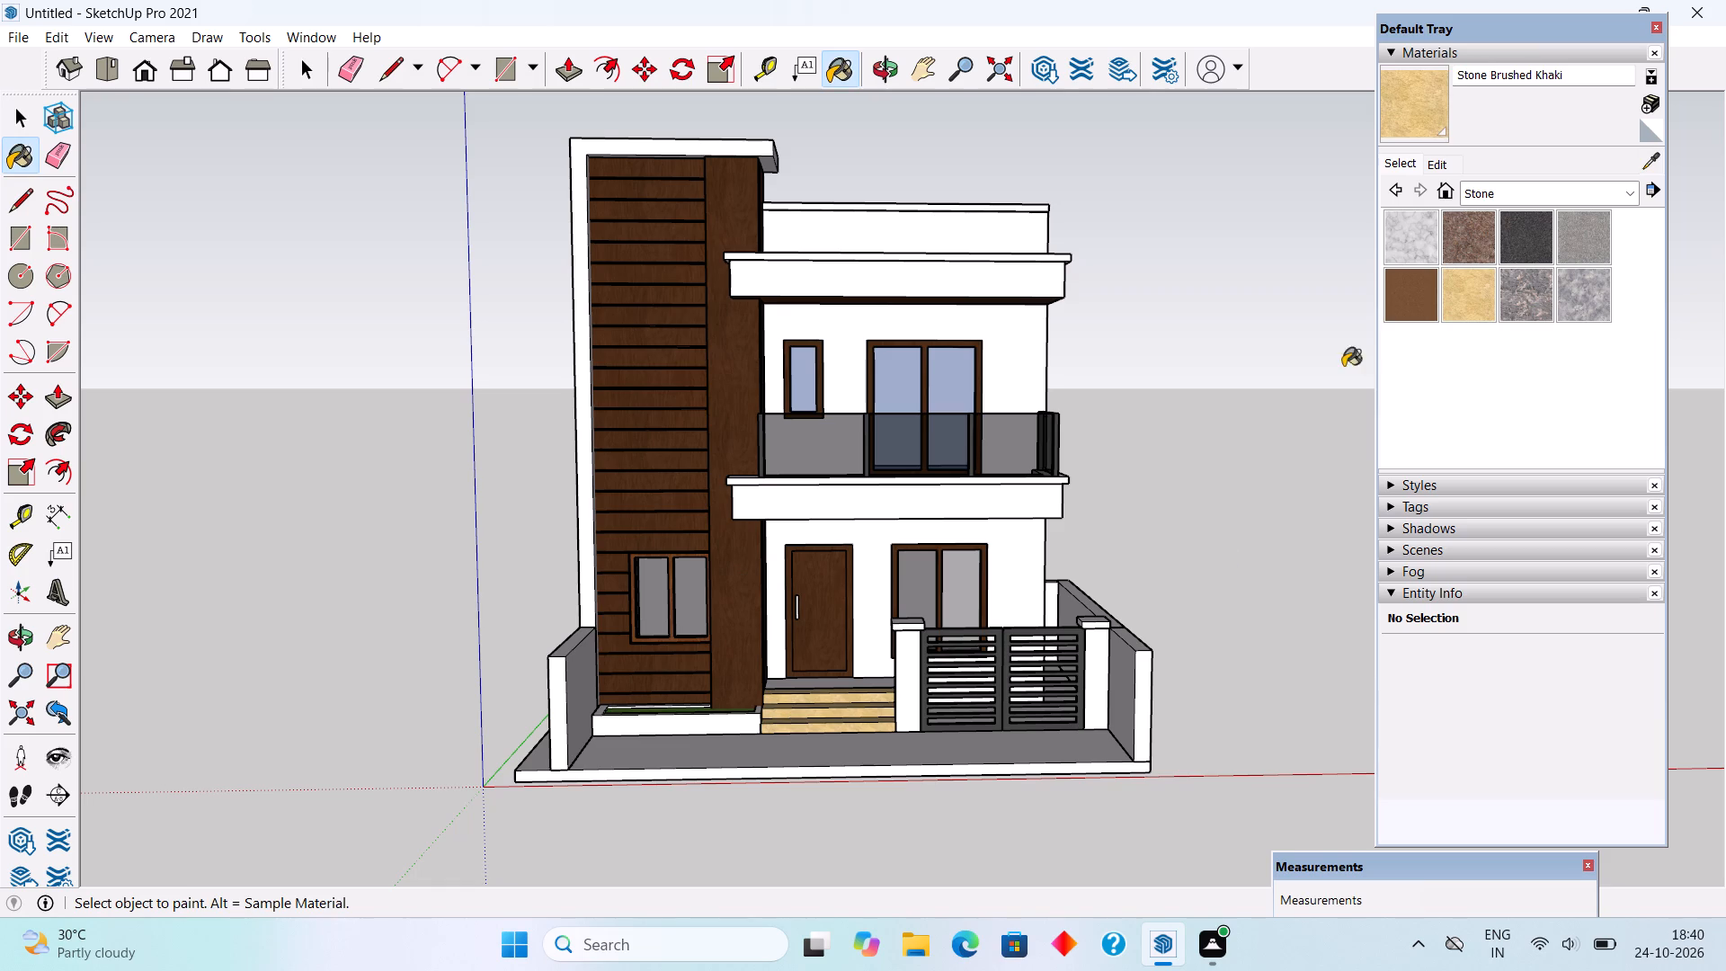
{"action": "left_click", "coordinate": [1427, 164]}
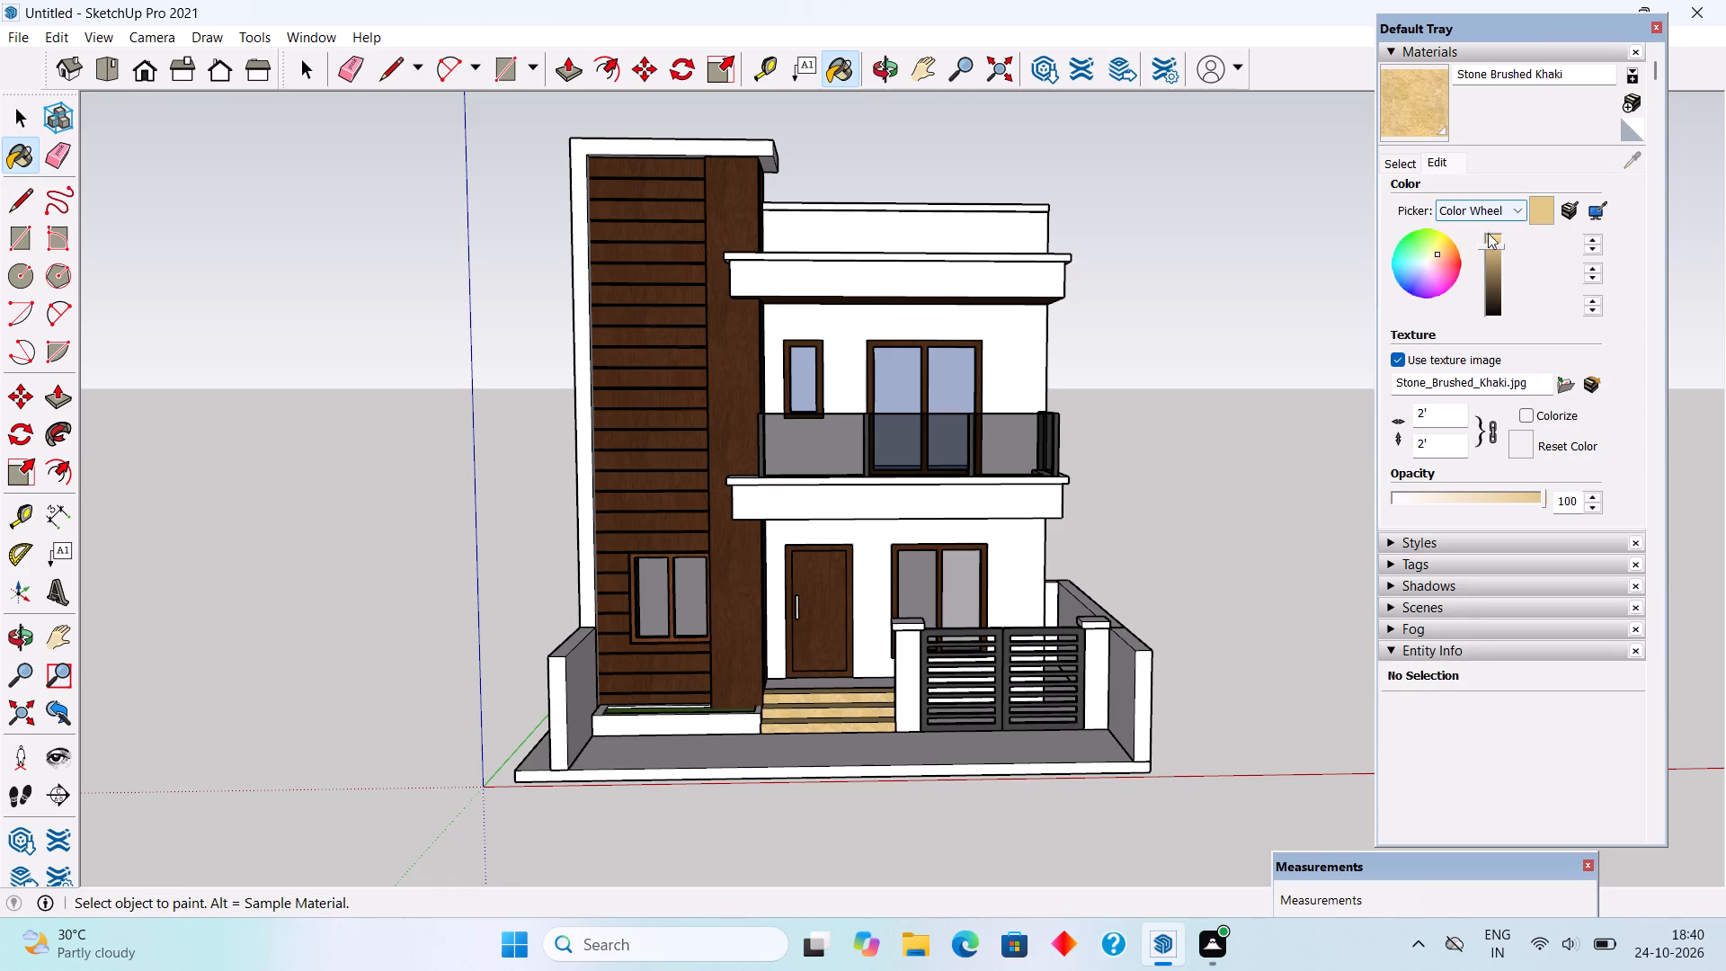
{"action": "left_click_drag", "start_coordinate": [1492, 246], "coordinate": [1500, 246]}
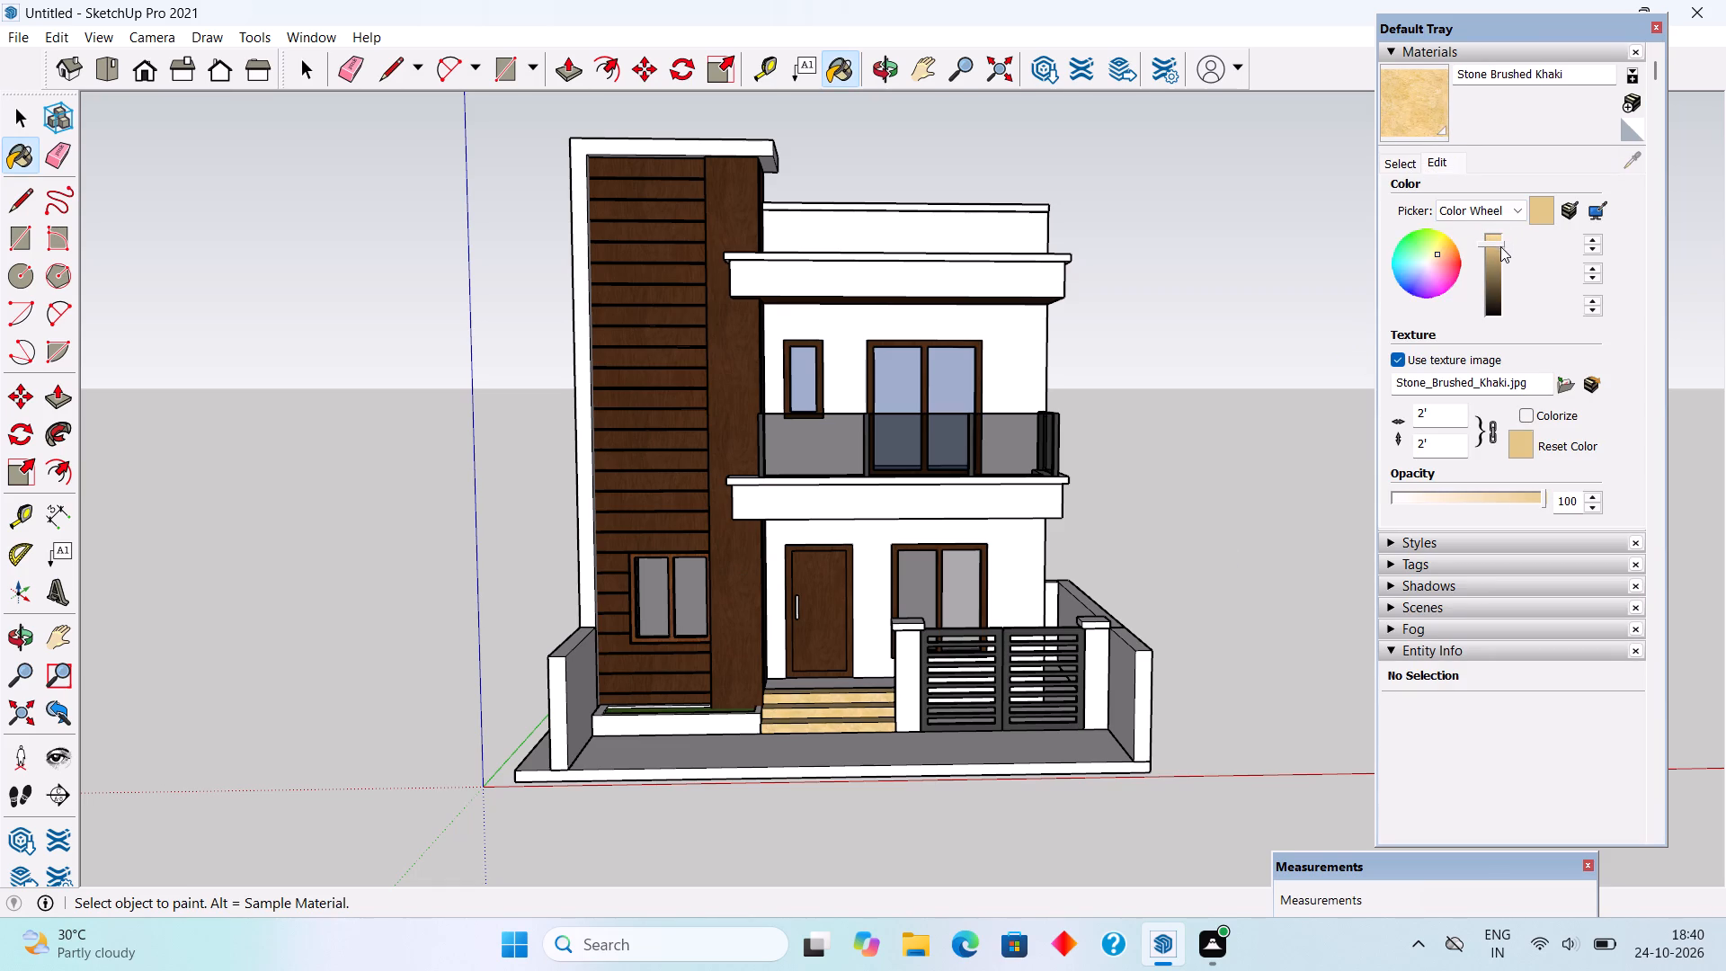
{"action": "left_click_drag", "start_coordinate": [1500, 246], "coordinate": [1500, 254]}
{"action": "left_click_drag", "start_coordinate": [1496, 251], "coordinate": [1498, 226]}
Shift the Stone Brushed Khaki colour on the steps to a pale yellow-green and darken it slightly.
{"action": "left_click", "coordinate": [1425, 263]}
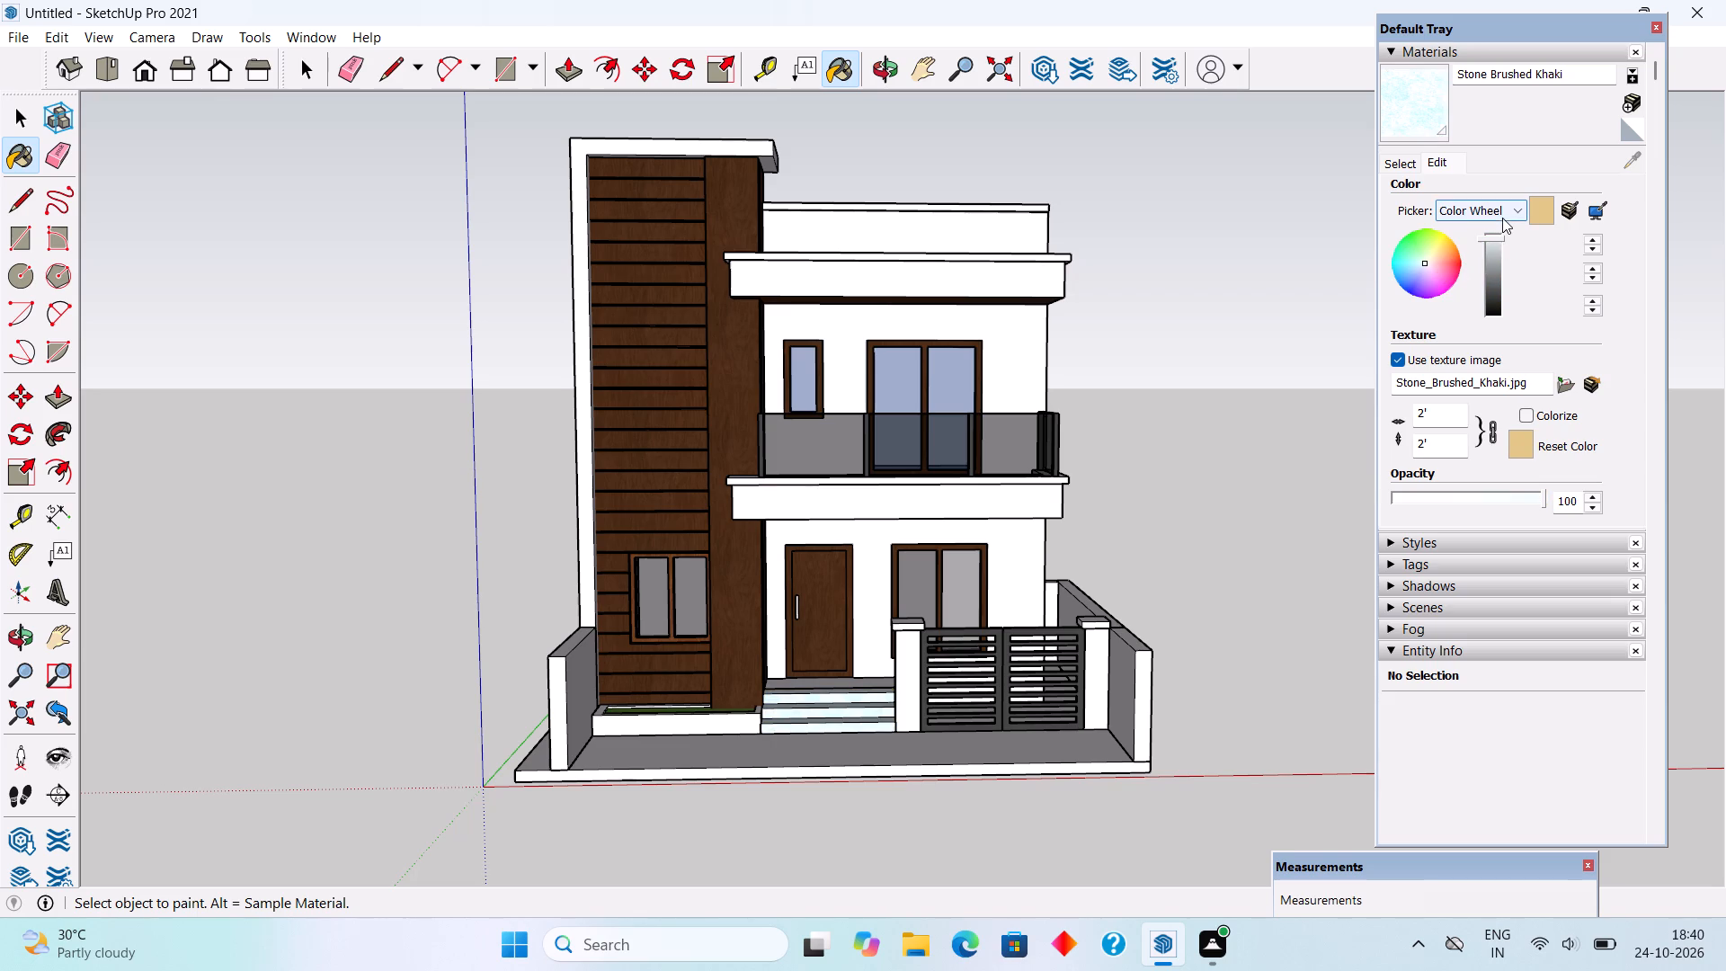
{"action": "left_click", "coordinate": [1428, 257]}
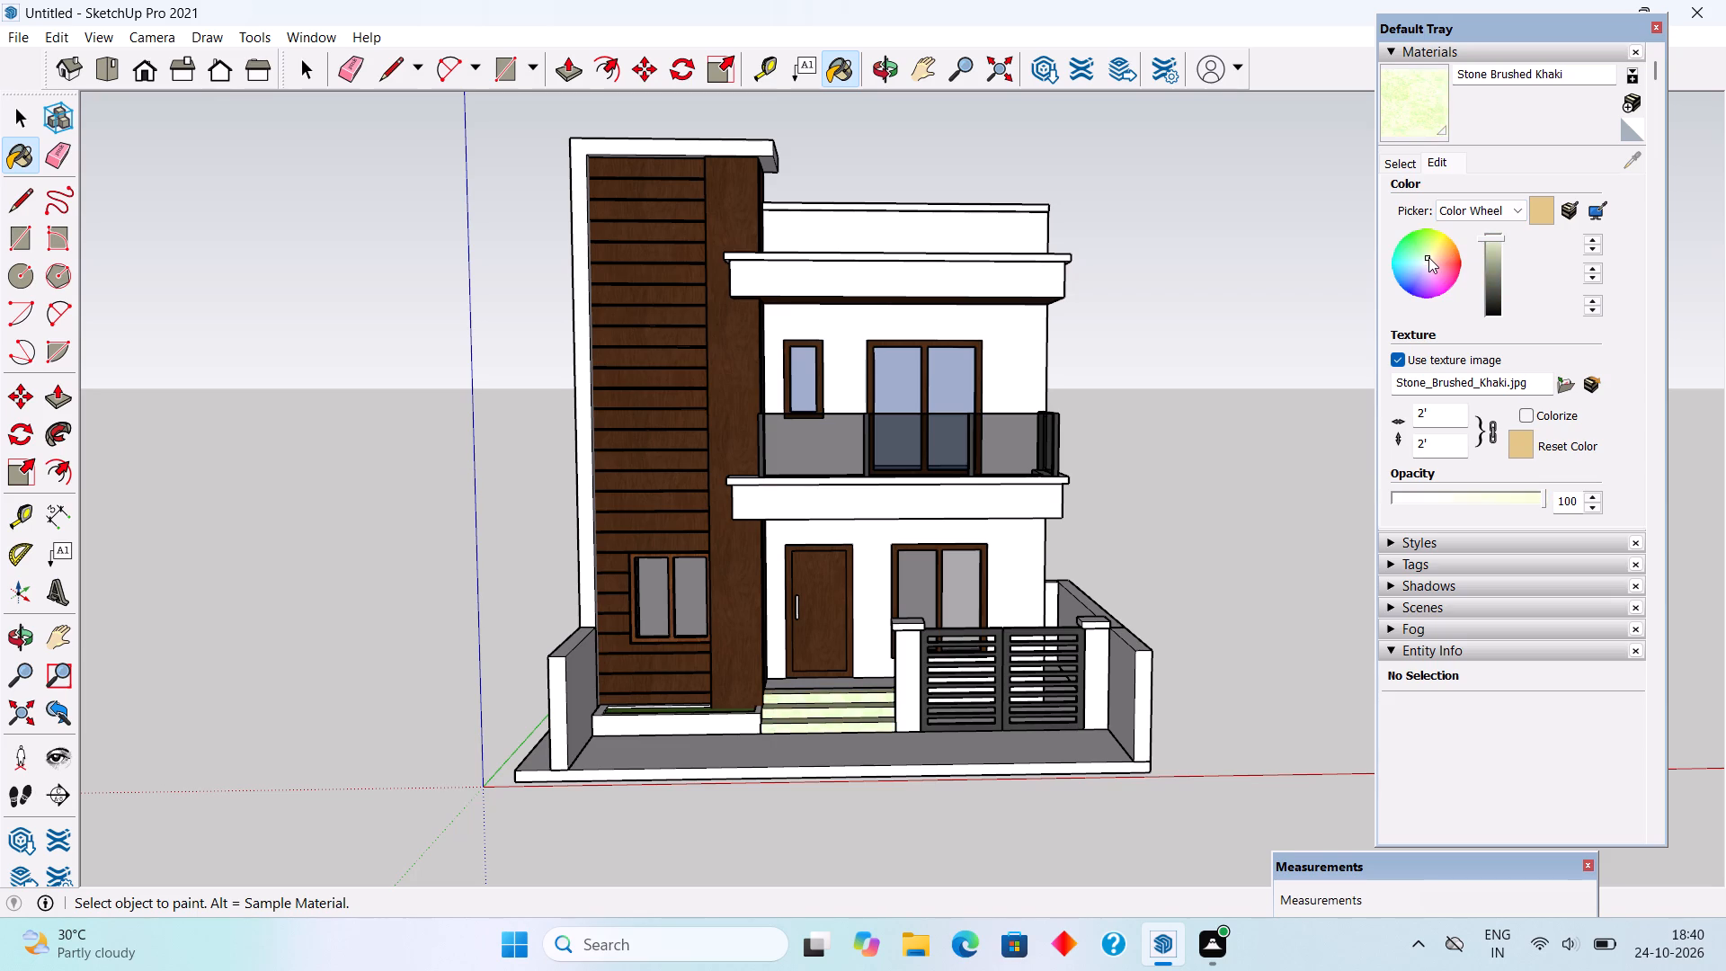
{"action": "middle_click_drag", "start_coordinate": [1012, 597], "coordinate": [1038, 869]}
{"action": "scroll", "coordinate": [1033, 854], "scroll_direction": "up", "scroll_amount": 4}
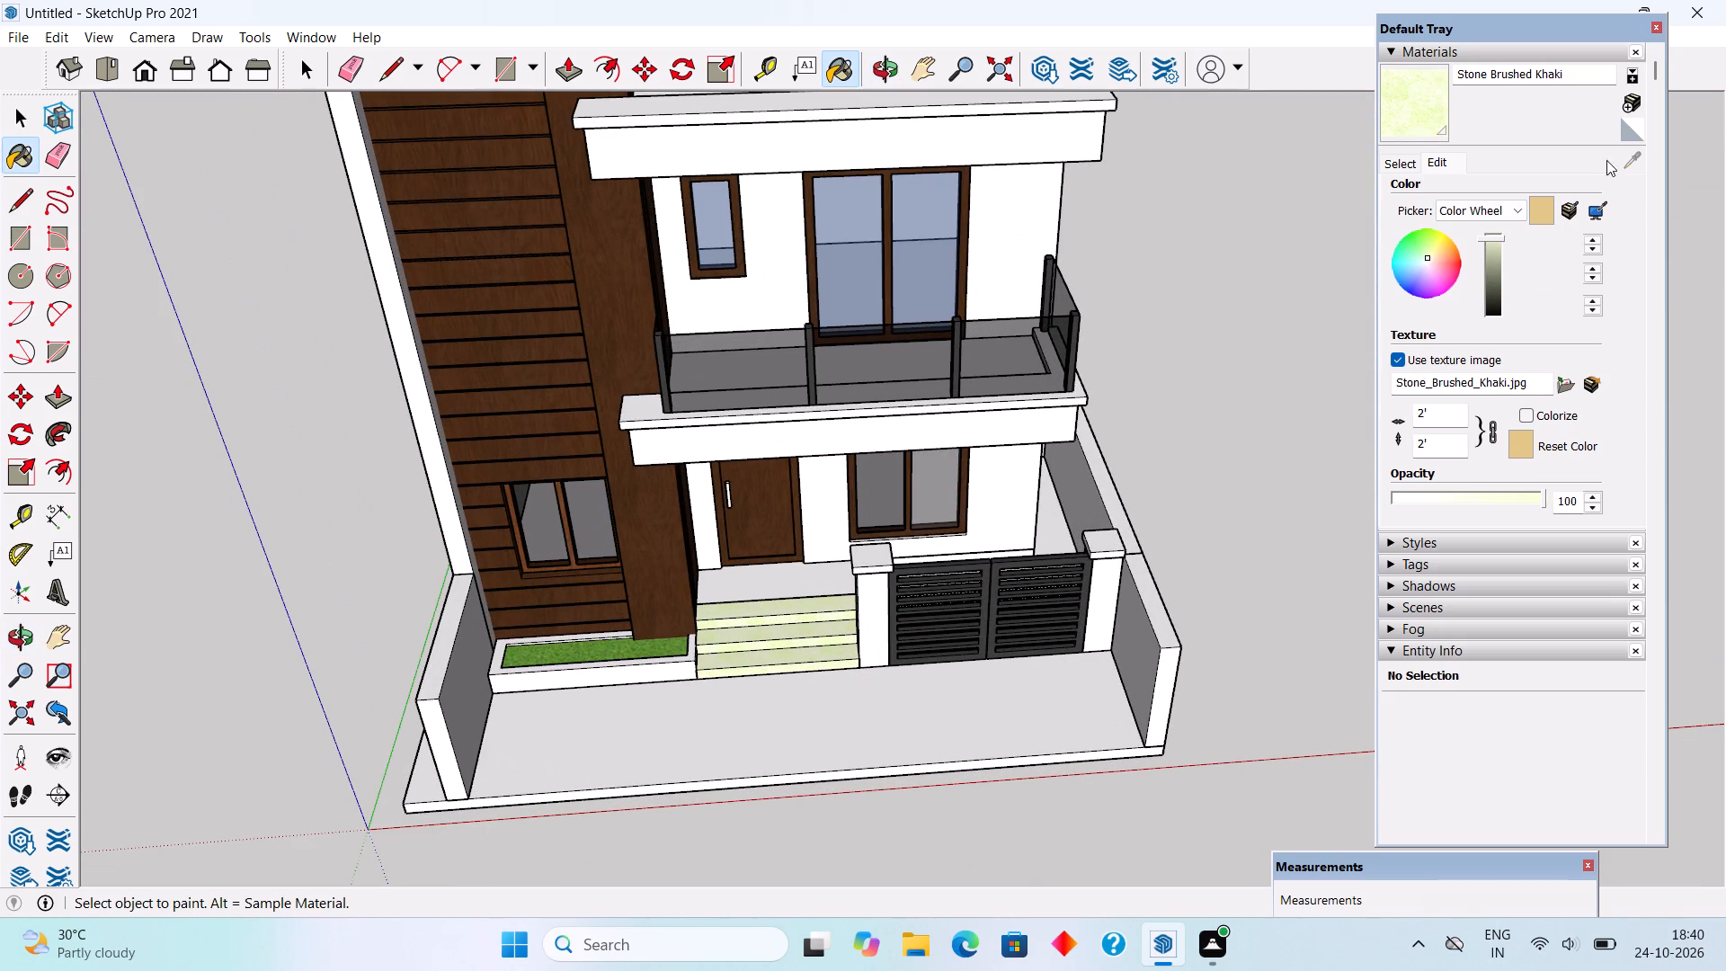
{"action": "left_click", "coordinate": [1491, 239]}
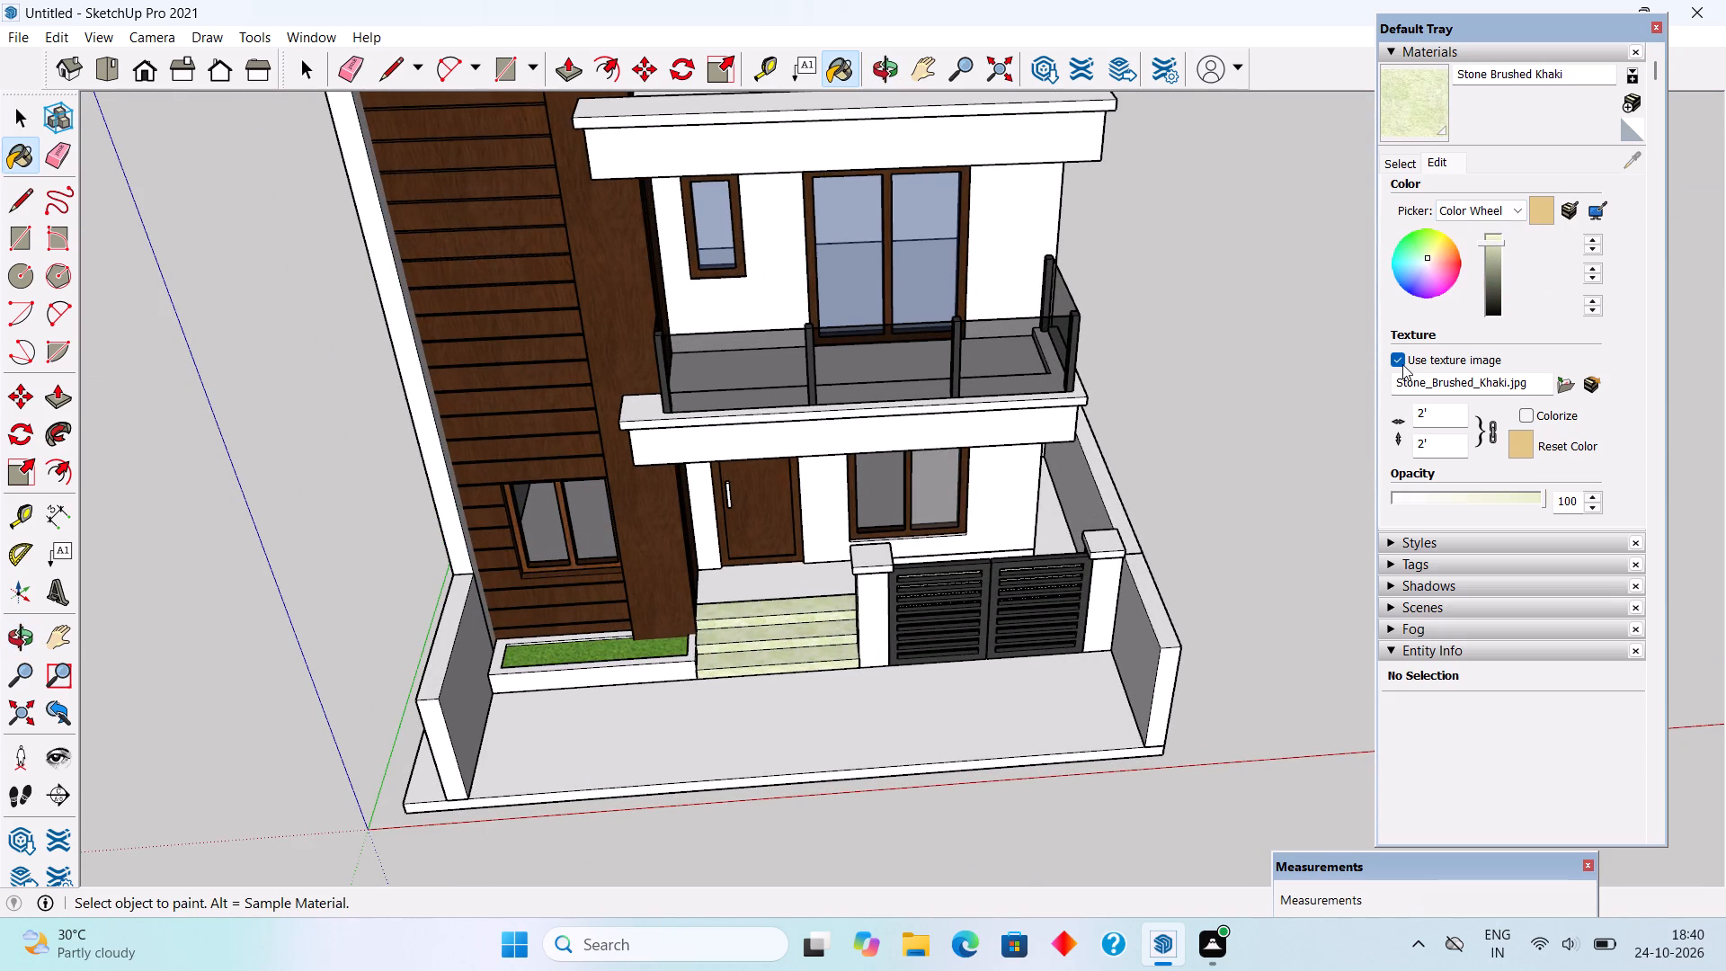
Examine the painted house from the front, from below and along the tower's outer side wall.
{"action": "scroll", "coordinate": [999, 769], "scroll_direction": "down", "scroll_amount": 5}
{"action": "middle_click_drag", "start_coordinate": [971, 748], "coordinate": [961, 556]}
{"action": "scroll", "coordinate": [1021, 417], "scroll_direction": "up", "scroll_amount": 3}
{"action": "middle_click_drag", "start_coordinate": [1055, 484], "coordinate": [1045, 405]}
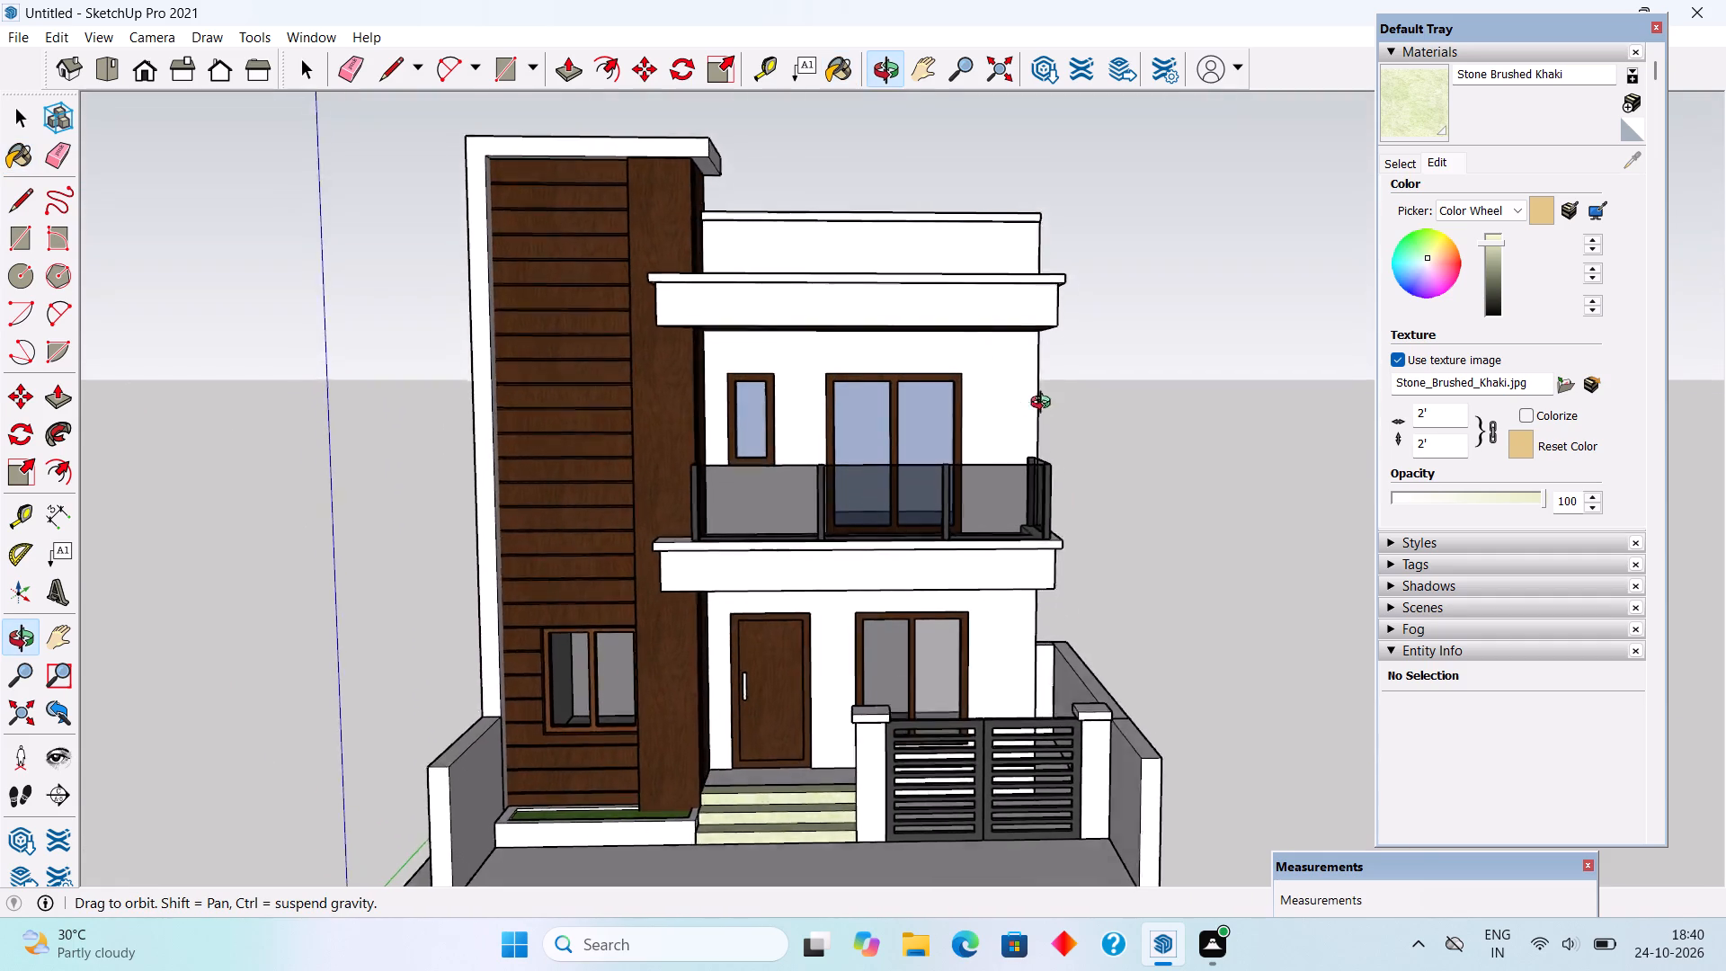
{"action": "middle_click_drag", "start_coordinate": [1045, 405], "coordinate": [1038, 341]}
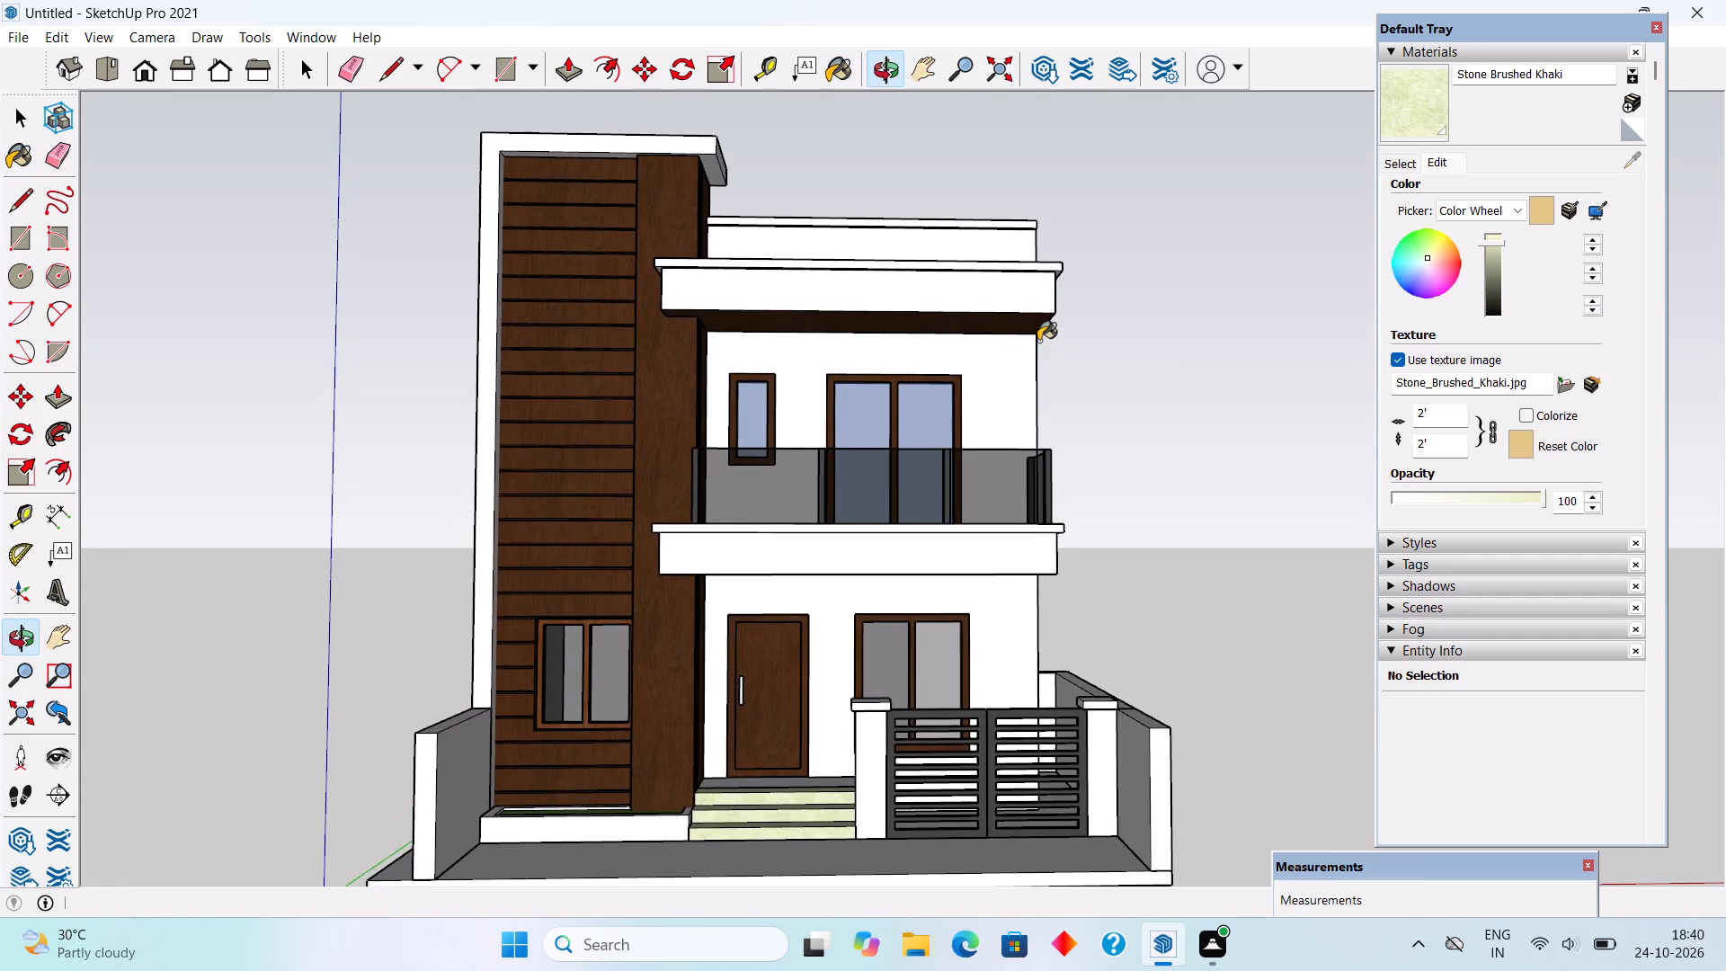
{"action": "key", "text": "space"}
{"action": "scroll", "coordinate": [1045, 355], "scroll_direction": "down", "scroll_amount": 1}
{"action": "middle_click_drag", "start_coordinate": [1043, 377], "coordinate": [1089, 337]}
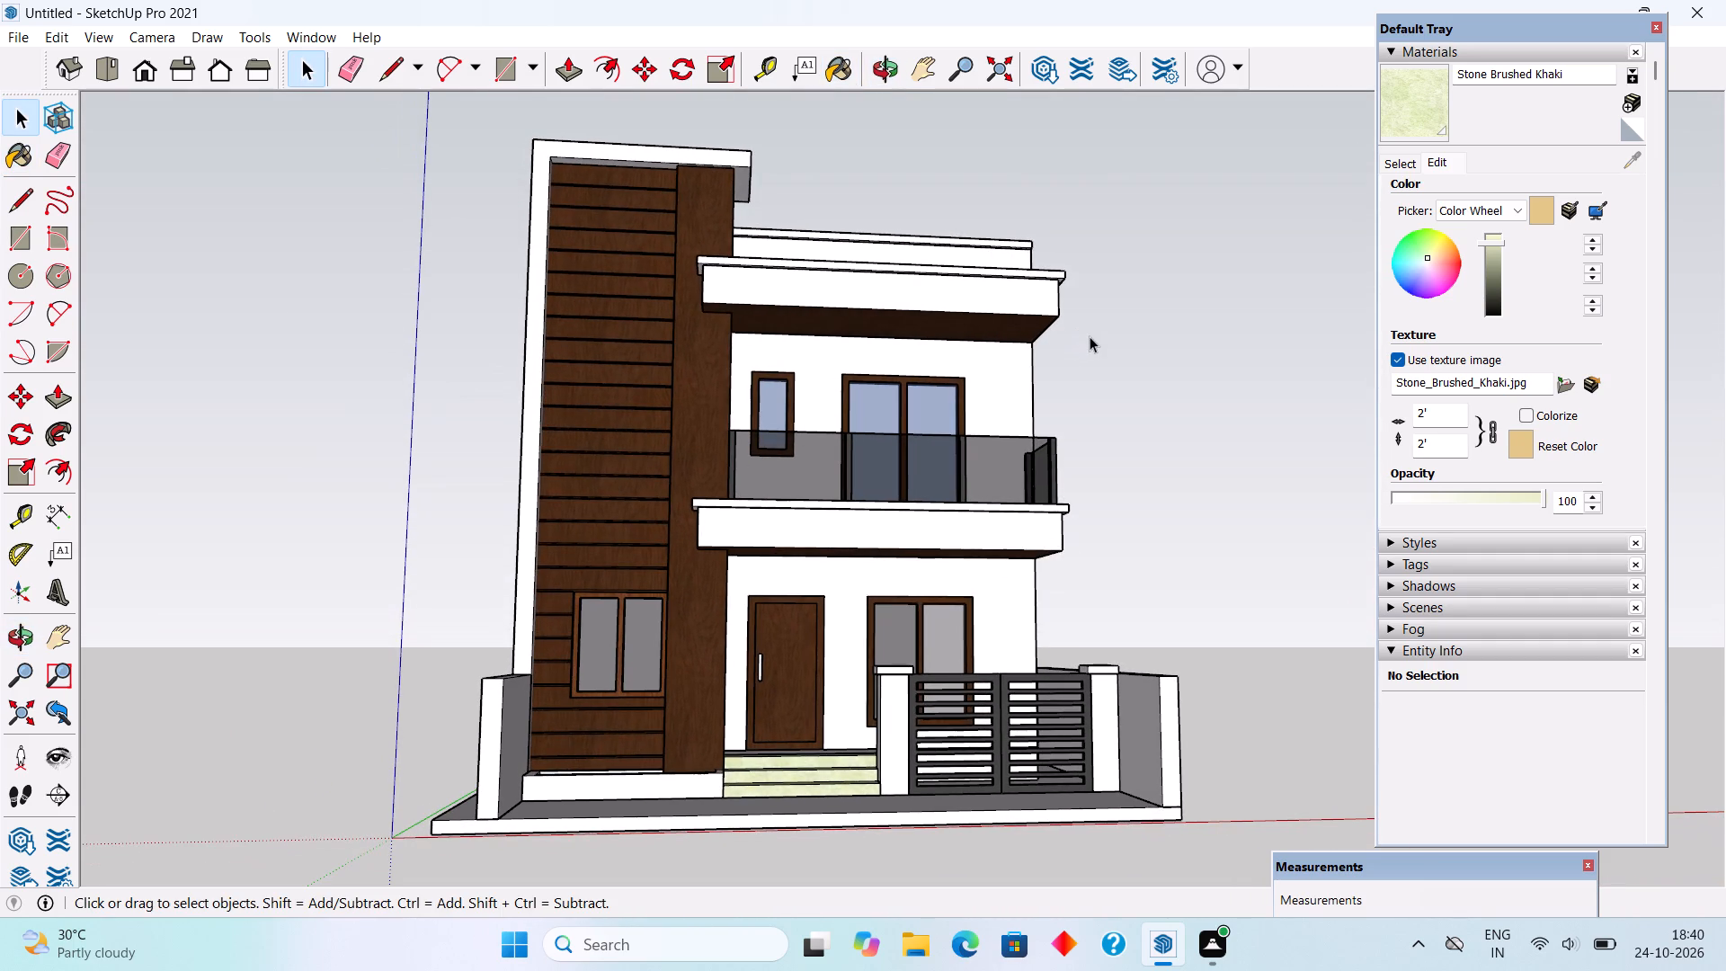
{"action": "middle_click_drag", "start_coordinate": [883, 389], "coordinate": [983, 403]}
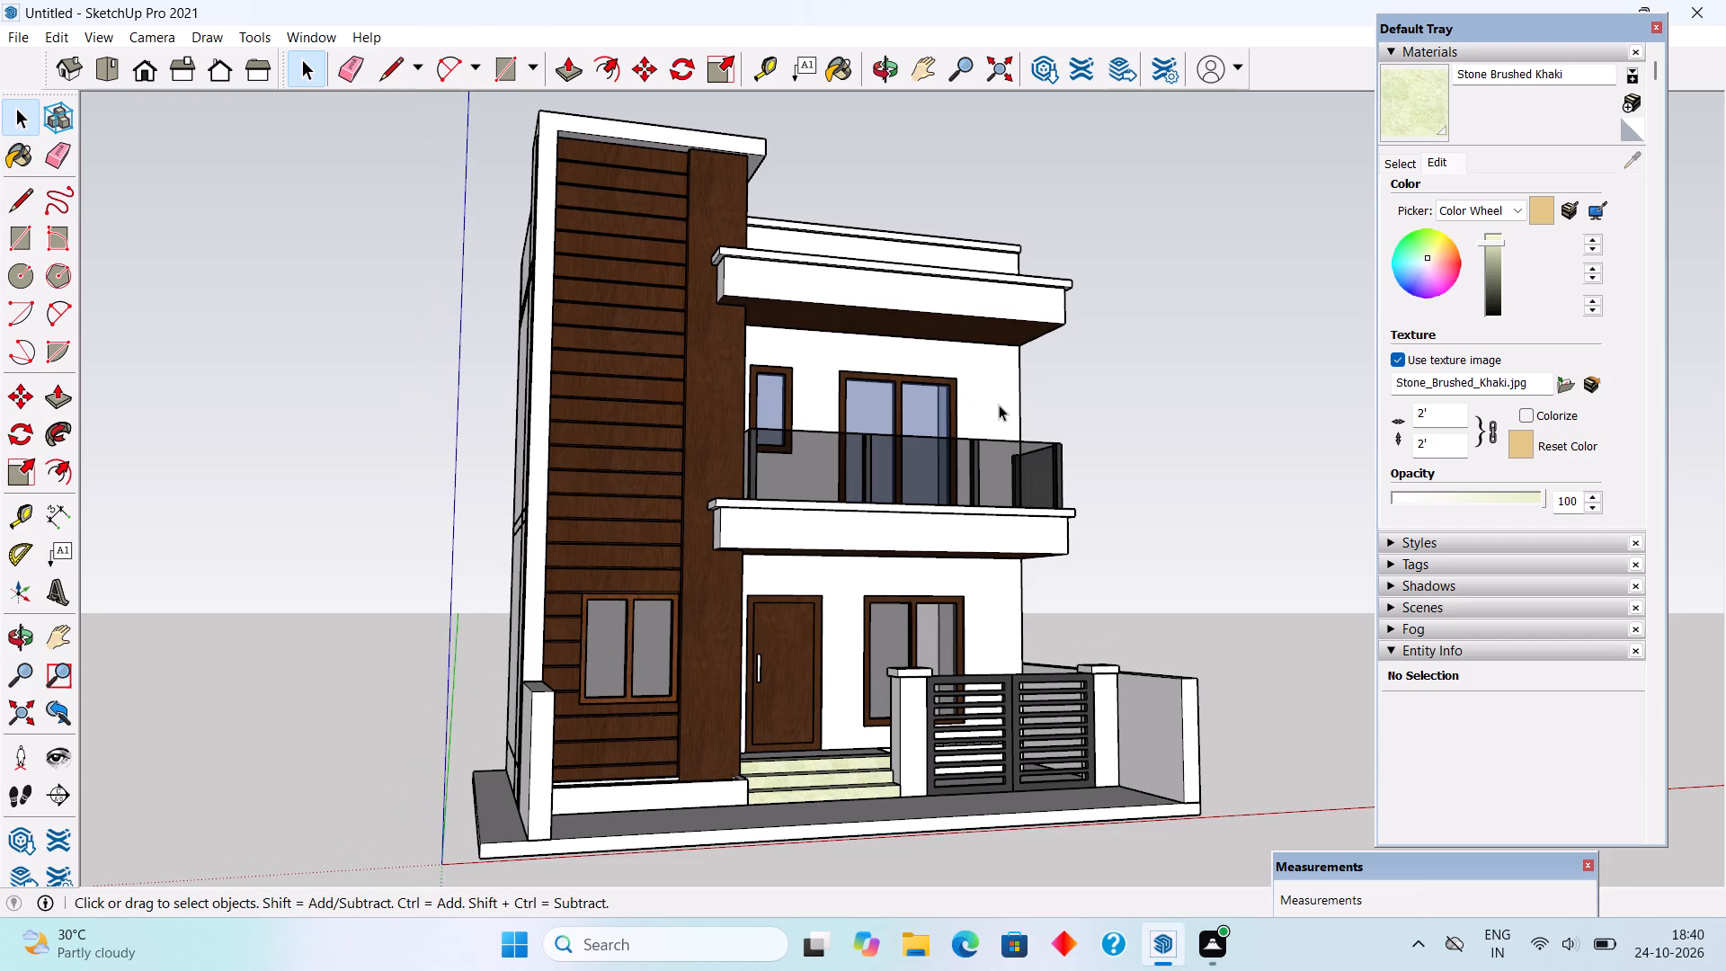
{"action": "middle_click_drag", "start_coordinate": [1001, 413], "coordinate": [1428, 537]}
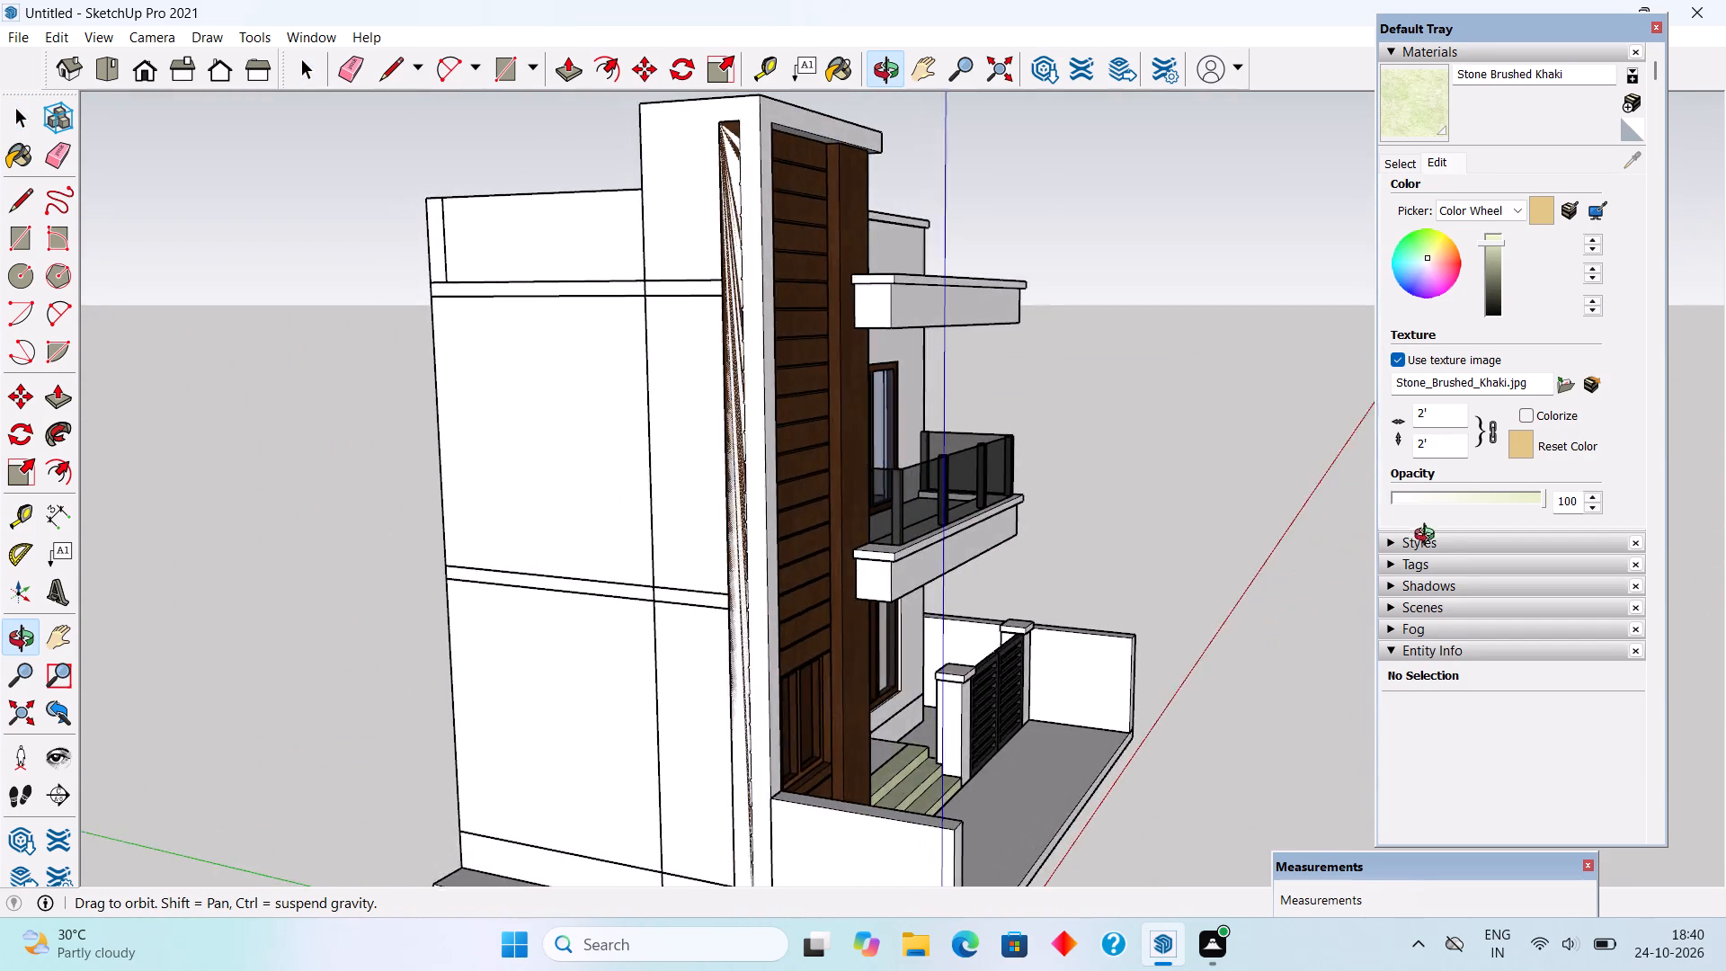
{"action": "middle_click_drag", "start_coordinate": [1428, 537], "coordinate": [1371, 614]}
{"action": "scroll", "coordinate": [680, 497], "scroll_direction": "up", "scroll_amount": 4}
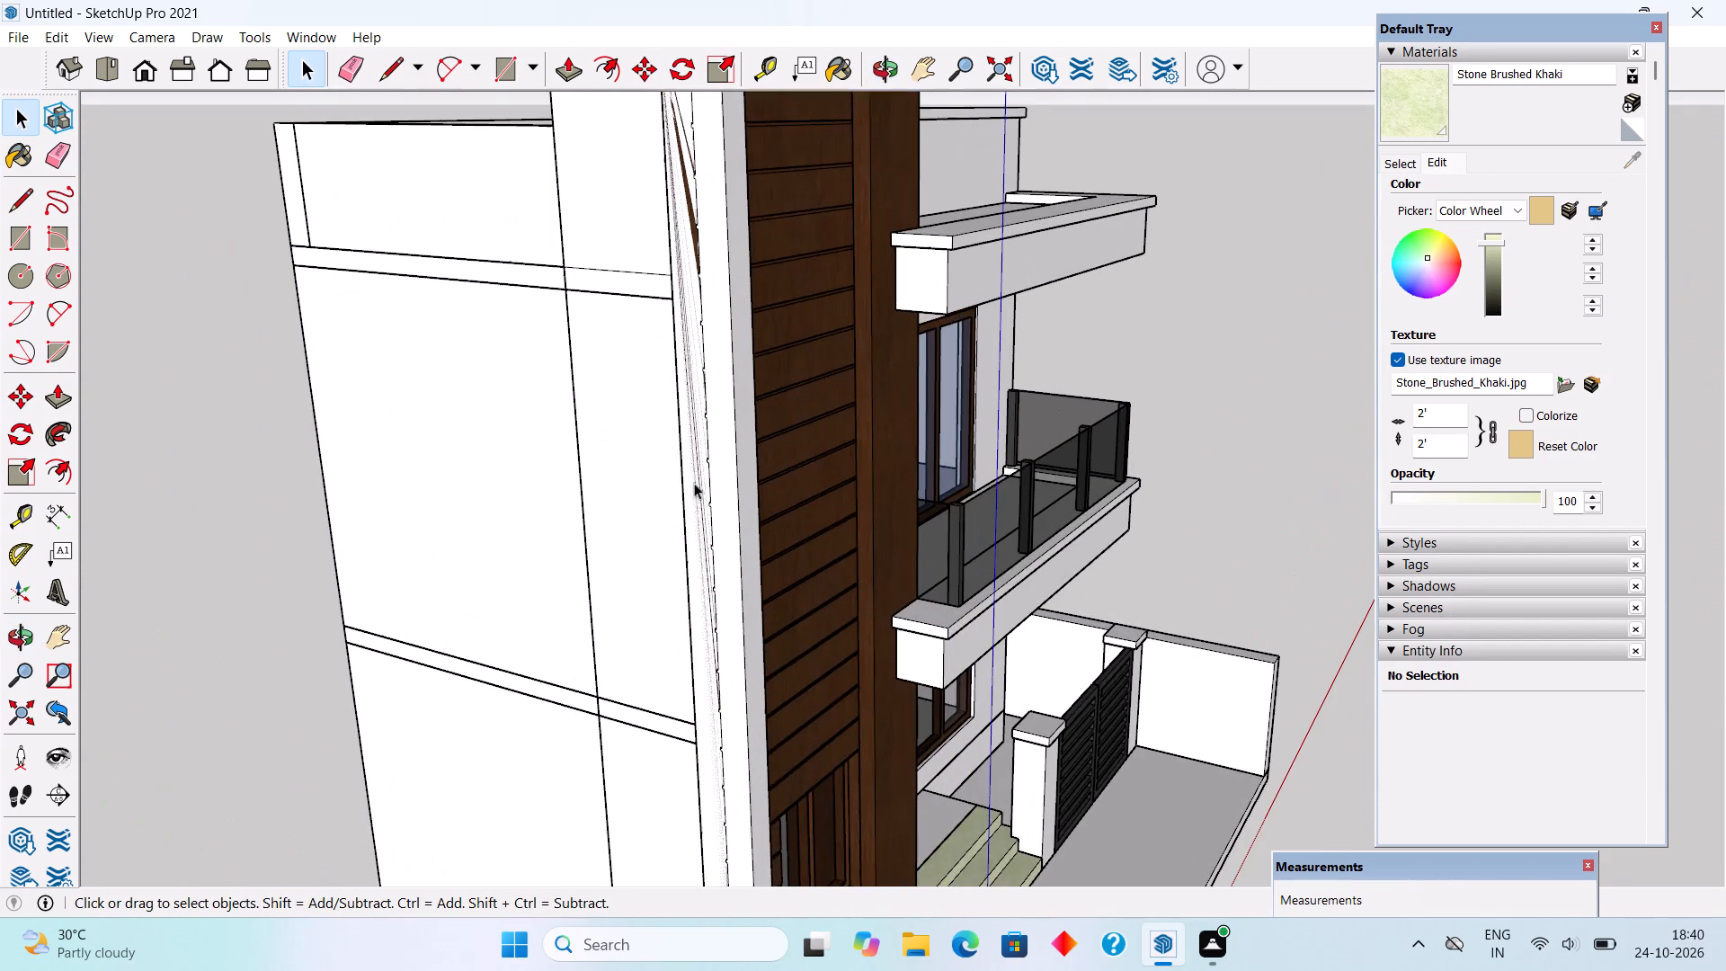
Push the wood cladding's side face along the tower's outer wall inward by about 3 3/8" inside its group.
{"action": "triple_click", "coordinate": [700, 475]}
{"action": "scroll", "coordinate": [700, 474], "scroll_direction": "up", "scroll_amount": 5}
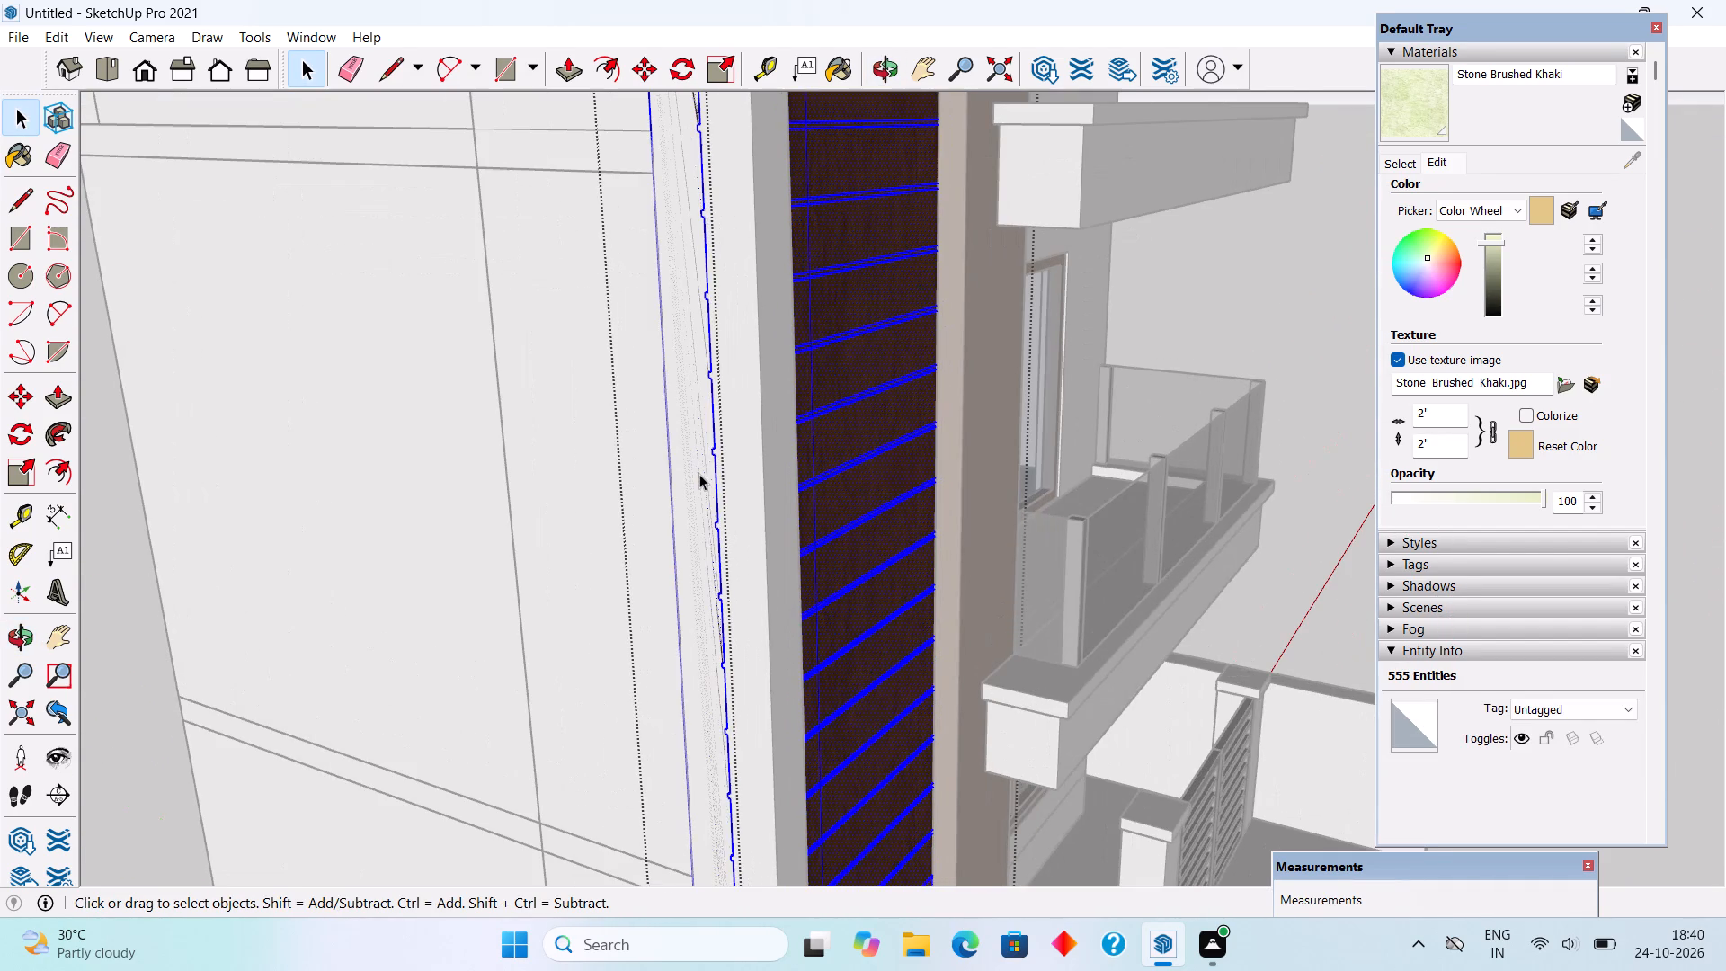
{"action": "left_click", "coordinate": [699, 473]}
{"action": "left_click", "coordinate": [699, 473]}
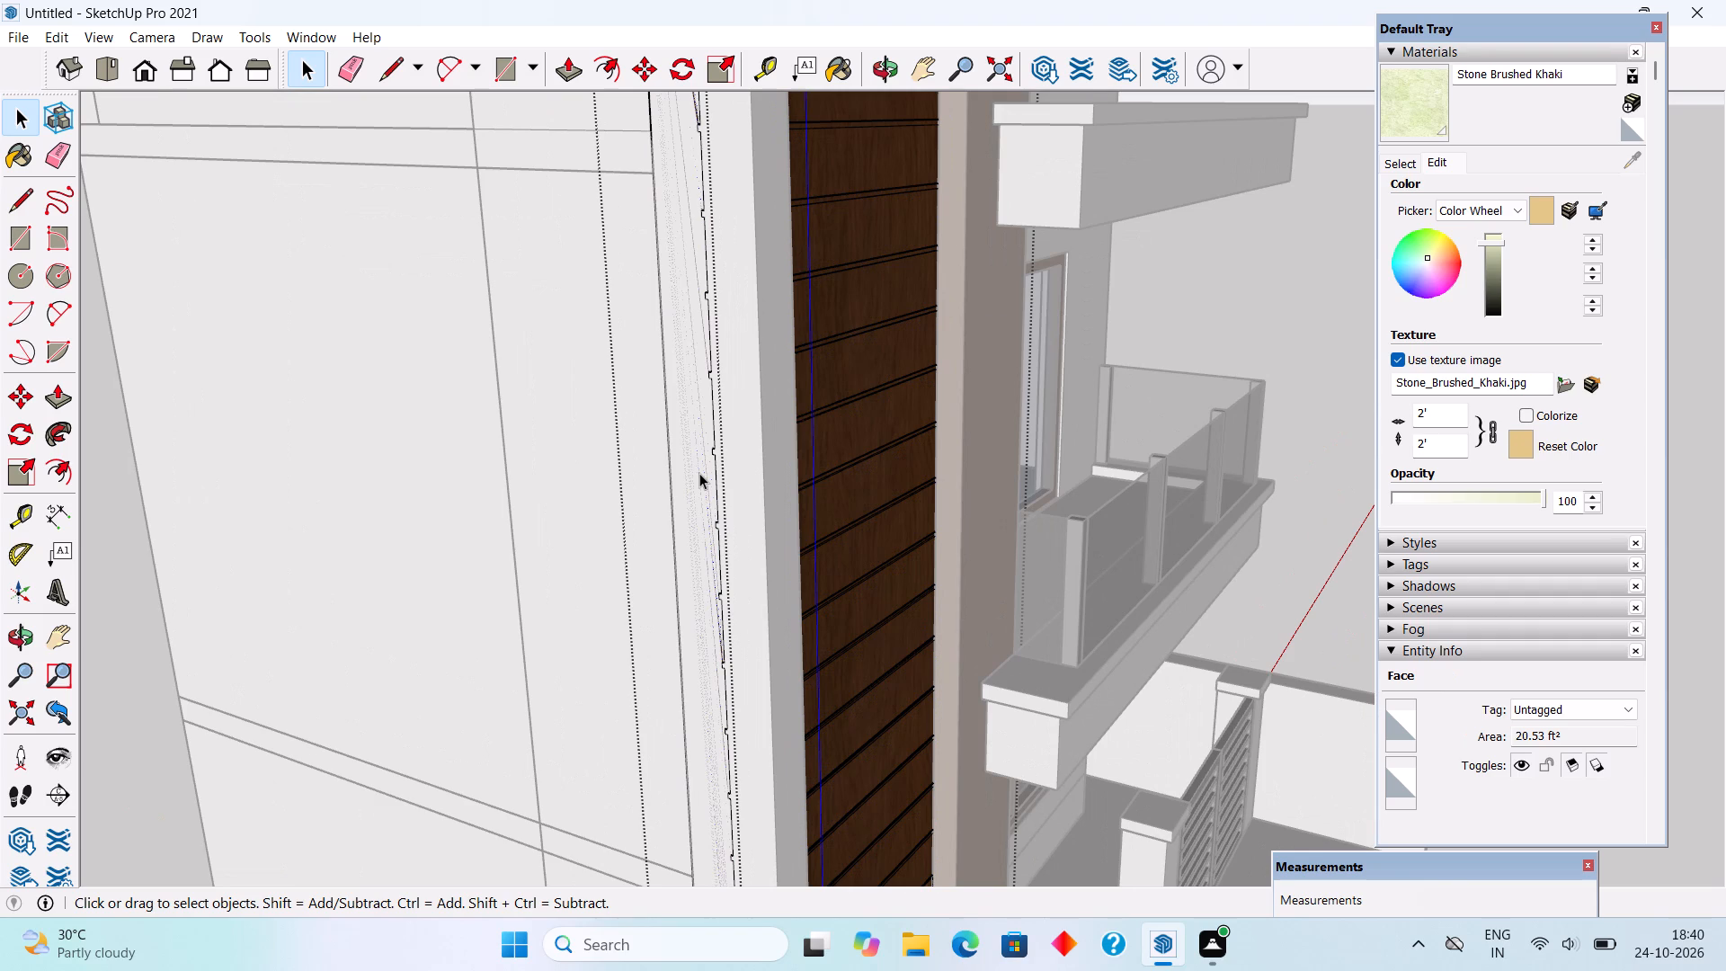
{"action": "key", "text": "p"}
{"action": "left_click", "coordinate": [699, 473]}
{"action": "left_click", "coordinate": [713, 468]}
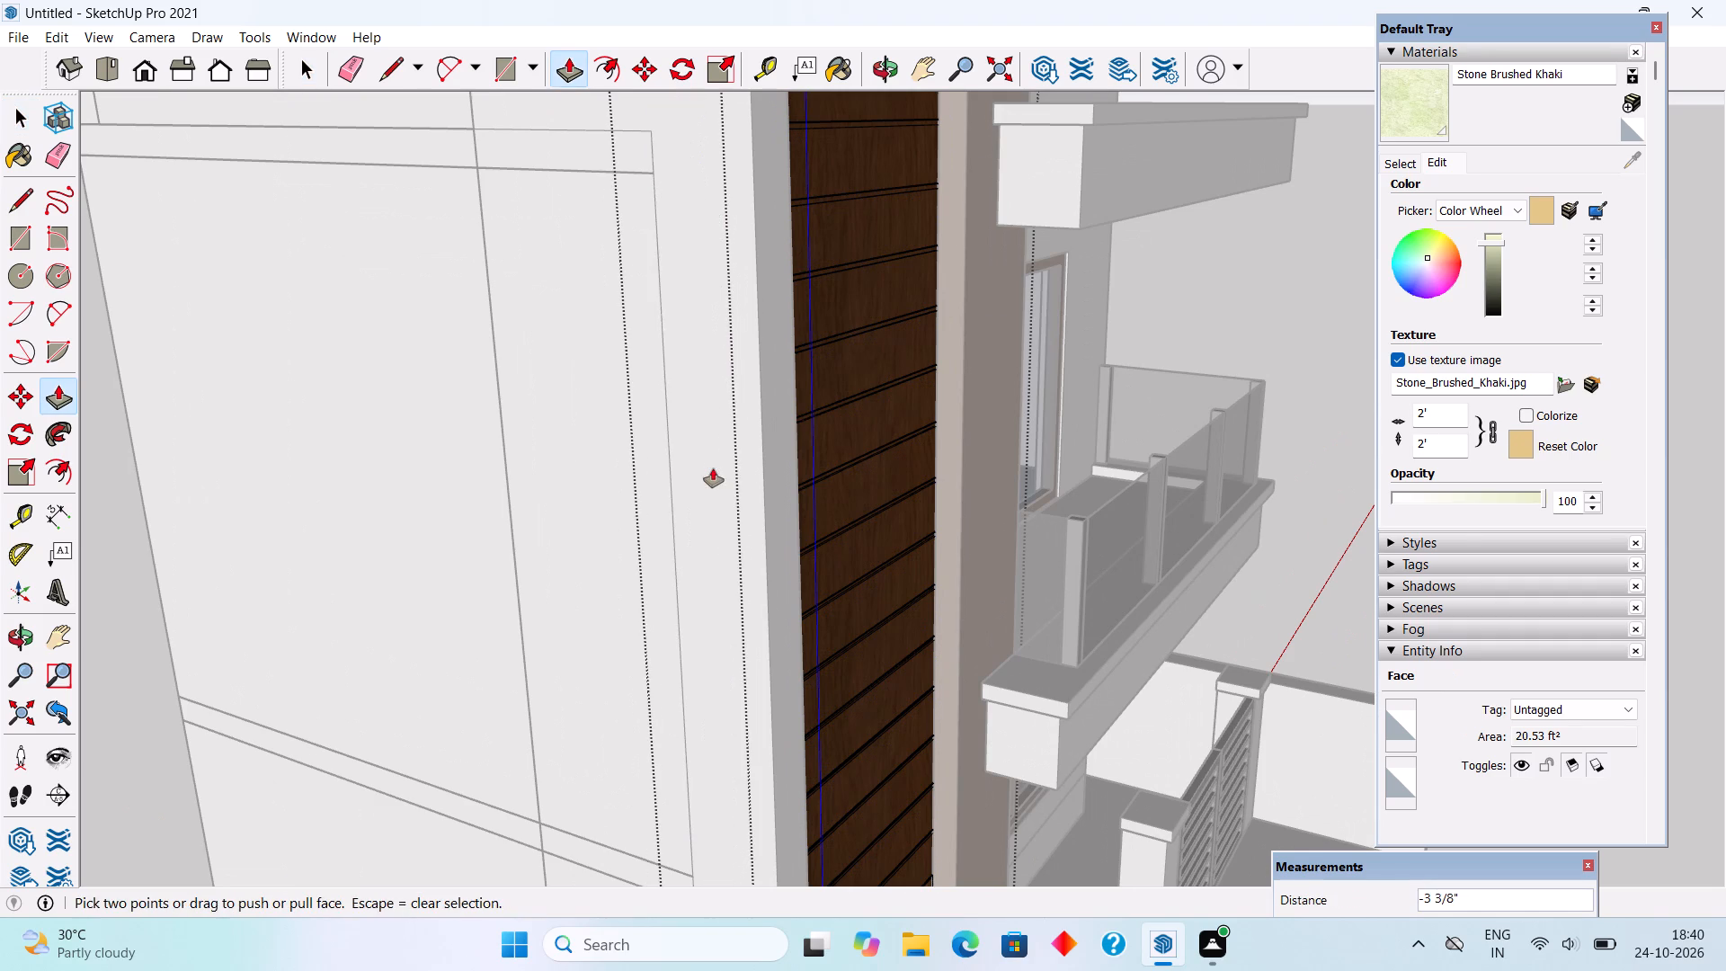
{"action": "key", "text": "space"}
{"action": "scroll", "coordinate": [713, 468], "scroll_direction": "down", "scroll_amount": 10}
{"action": "left_click", "coordinate": [227, 488]}
Examine the tower's outer side wall and the whole house from the side, from the front and from above.
{"action": "middle_click_drag", "start_coordinate": [659, 527], "coordinate": [323, 565]}
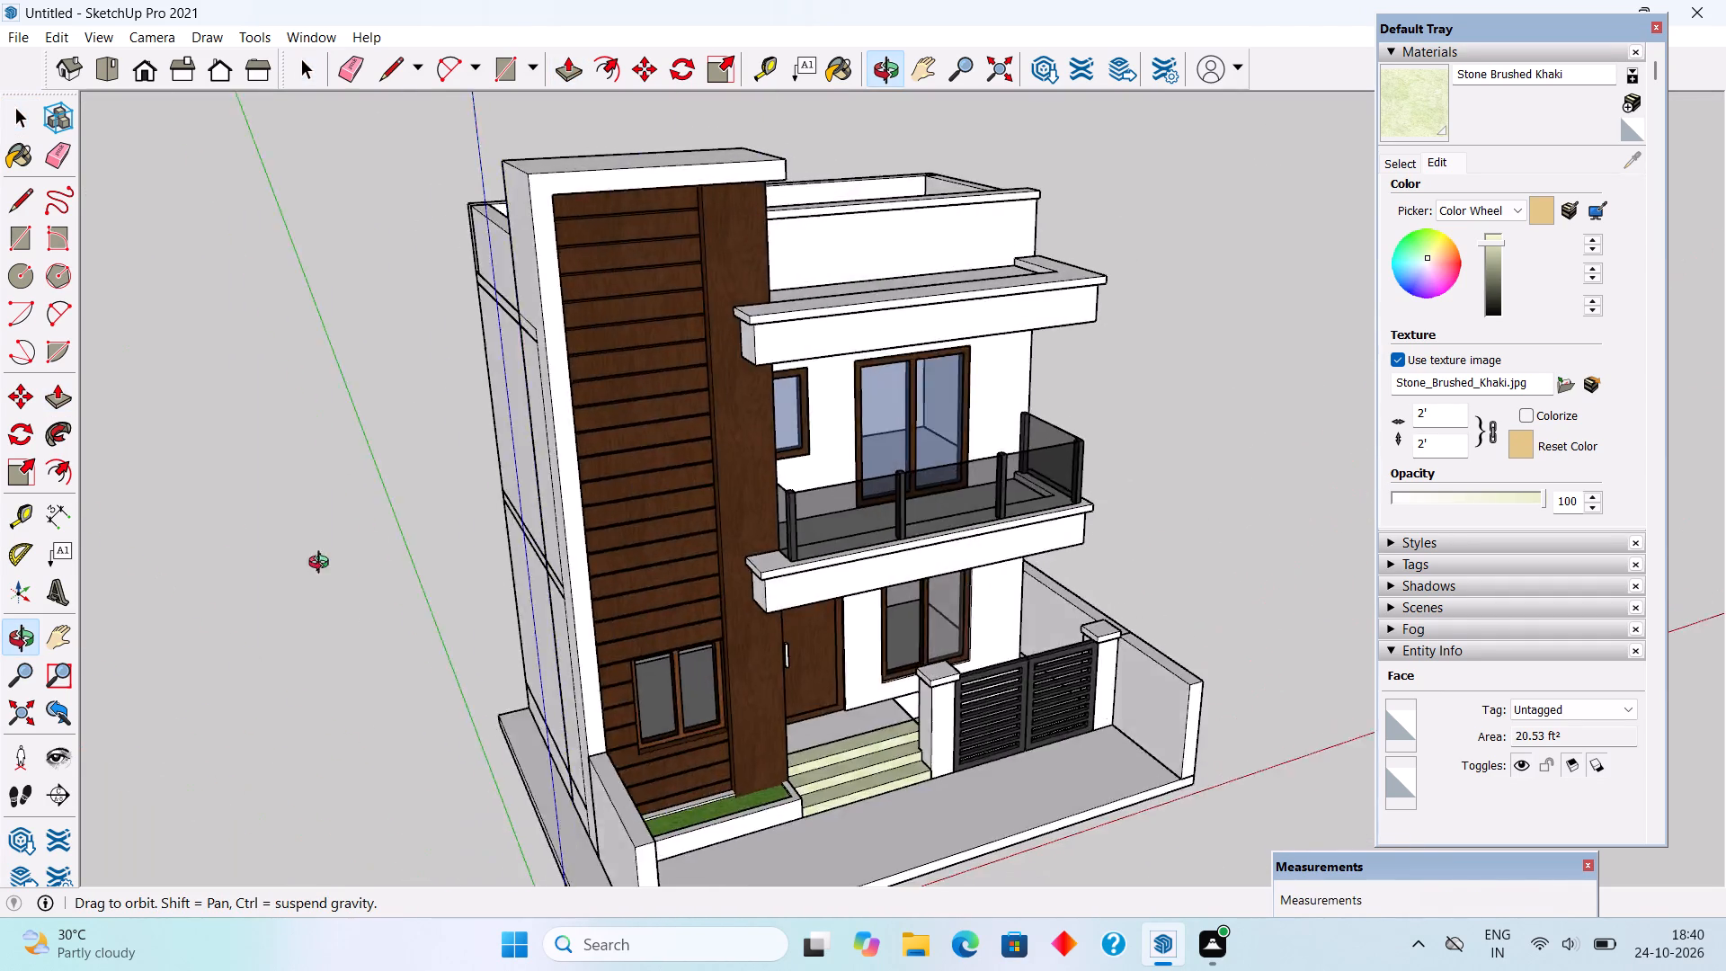
{"action": "middle_click_drag", "start_coordinate": [323, 565], "coordinate": [1109, 536]}
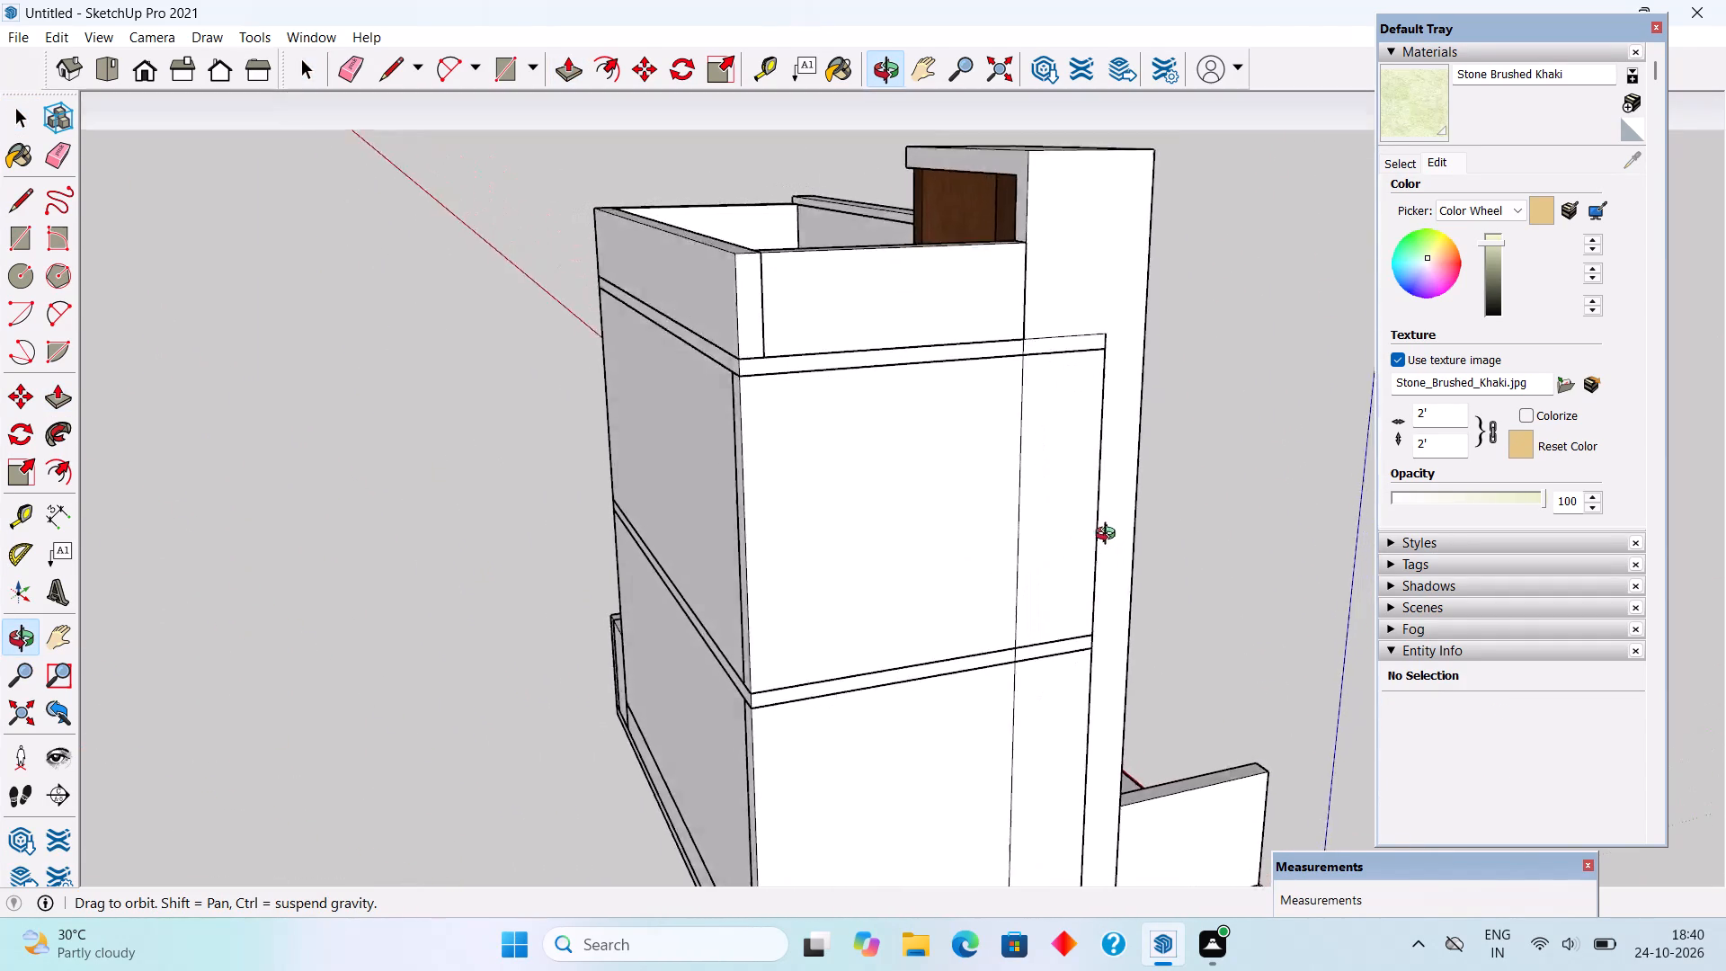
{"action": "middle_click_drag", "start_coordinate": [1109, 536], "coordinate": [752, 546]}
{"action": "scroll", "coordinate": [752, 546], "scroll_direction": "down", "scroll_amount": 1}
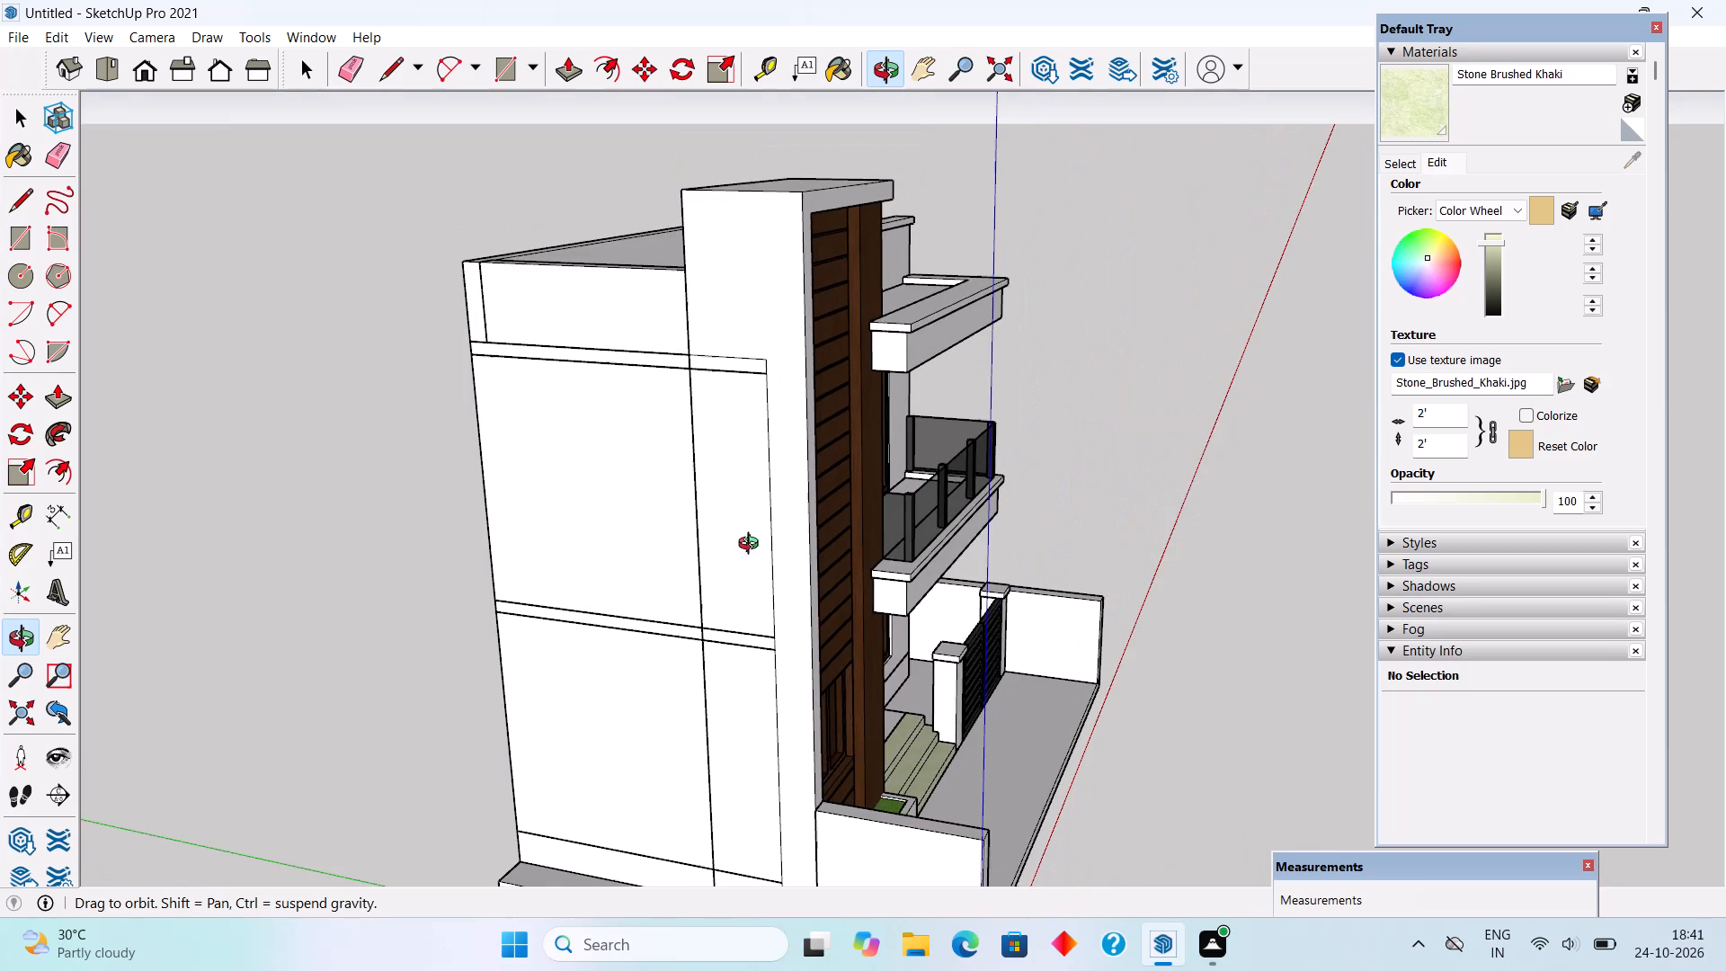
{"action": "middle_click_drag", "start_coordinate": [752, 546], "coordinate": [510, 554]}
{"action": "middle_click_drag", "start_coordinate": [955, 629], "coordinate": [556, 590]}
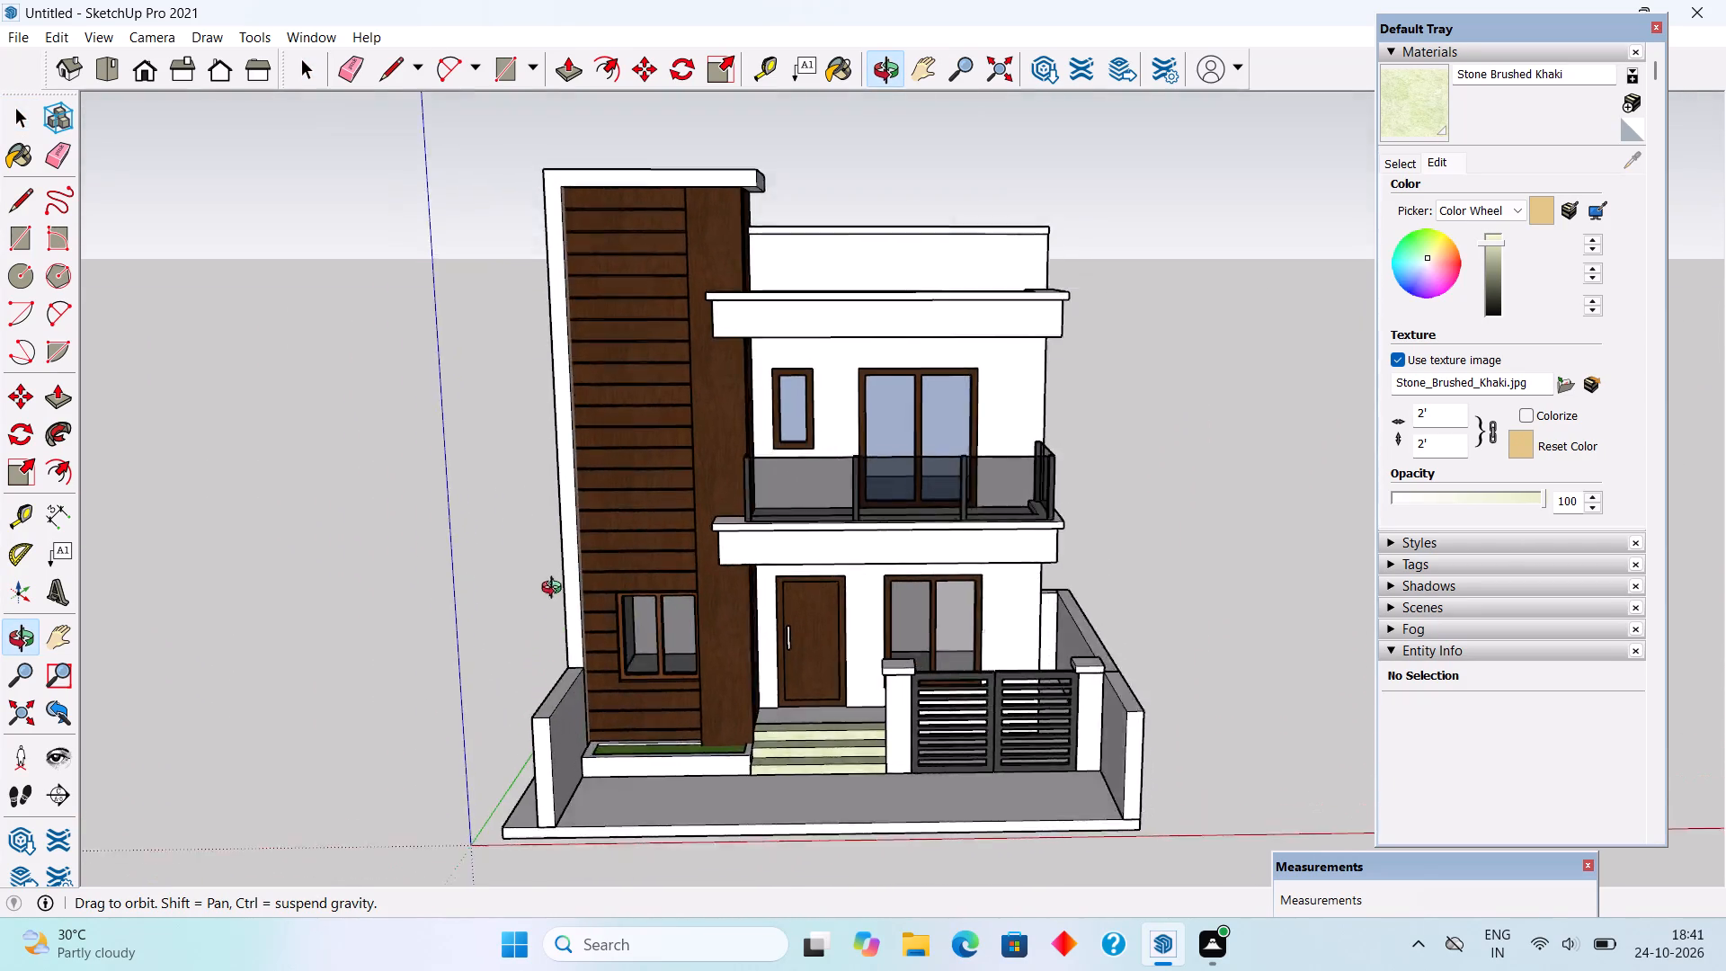
{"action": "middle_click_drag", "start_coordinate": [556, 590], "coordinate": [640, 416]}
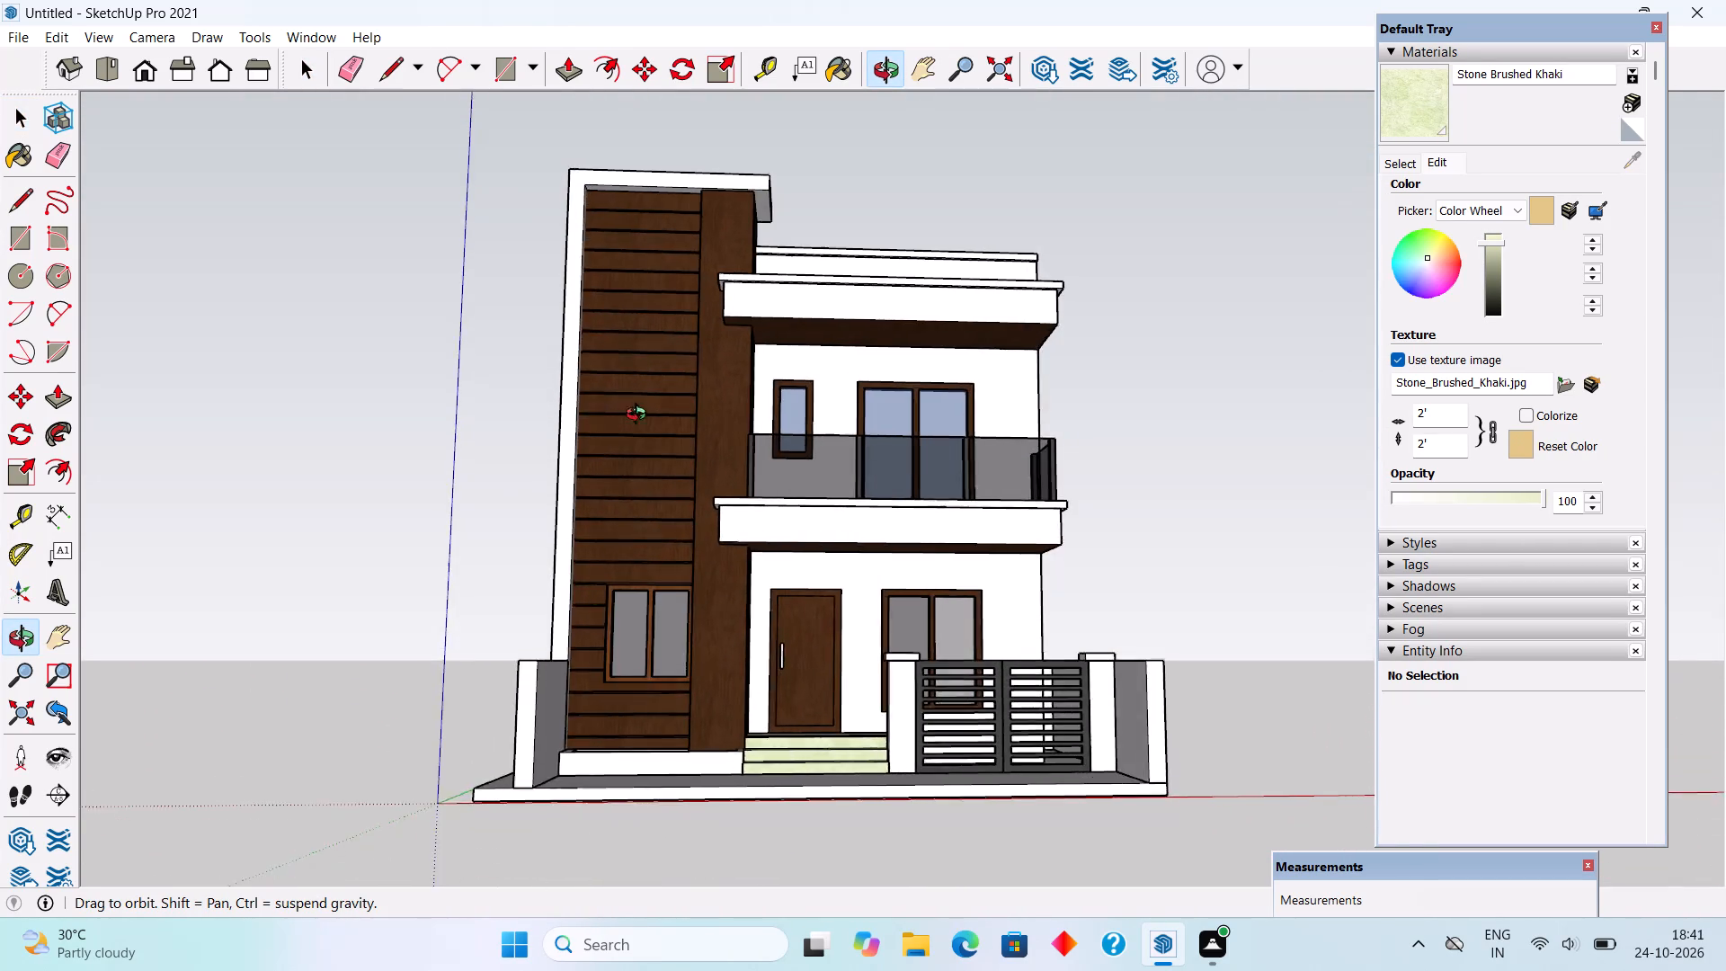
{"action": "middle_click_drag", "start_coordinate": [640, 416], "coordinate": [670, 425]}
{"action": "middle_click_drag", "start_coordinate": [1018, 462], "coordinate": [921, 530]}
{"action": "scroll", "coordinate": [921, 402], "scroll_direction": "up", "scroll_amount": 1}
{"action": "middle_click_drag", "start_coordinate": [922, 470], "coordinate": [930, 497]}
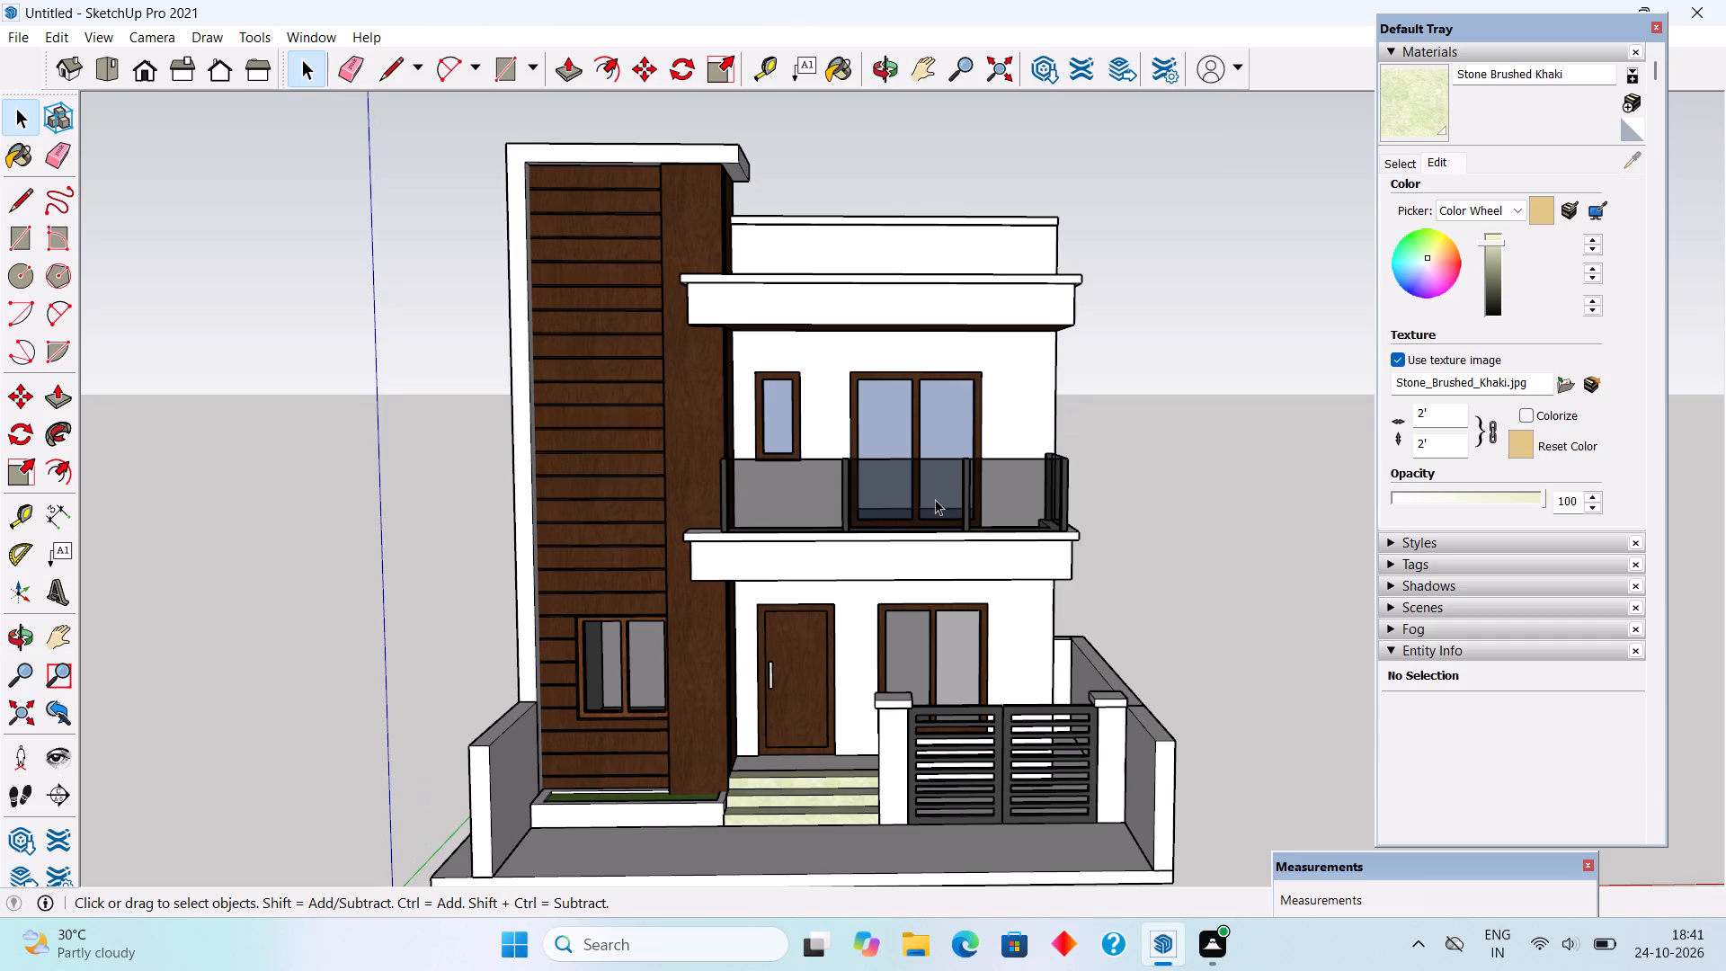
{"action": "scroll", "coordinate": [935, 499], "scroll_direction": "down", "scroll_amount": 3}
{"action": "scroll", "coordinate": [903, 426], "scroll_direction": "up", "scroll_amount": 1}
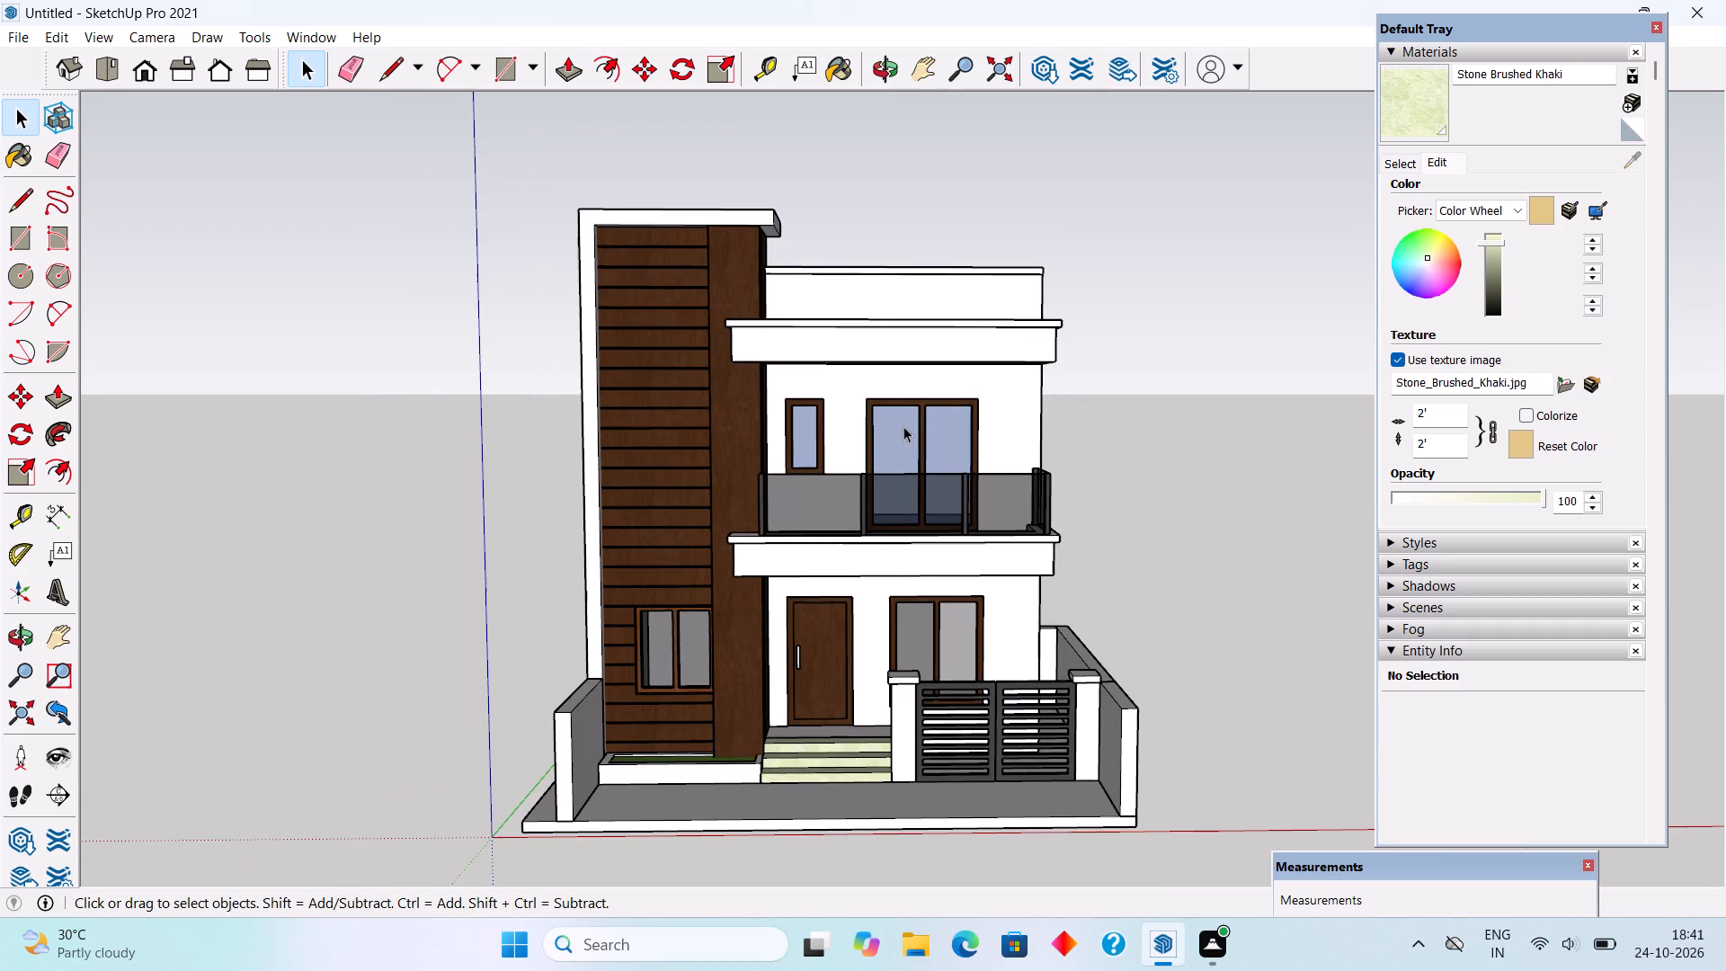
{"action": "middle_click_drag", "start_coordinate": [903, 426], "coordinate": [896, 453]}
{"action": "scroll", "coordinate": [896, 453], "scroll_direction": "up", "scroll_amount": 2}
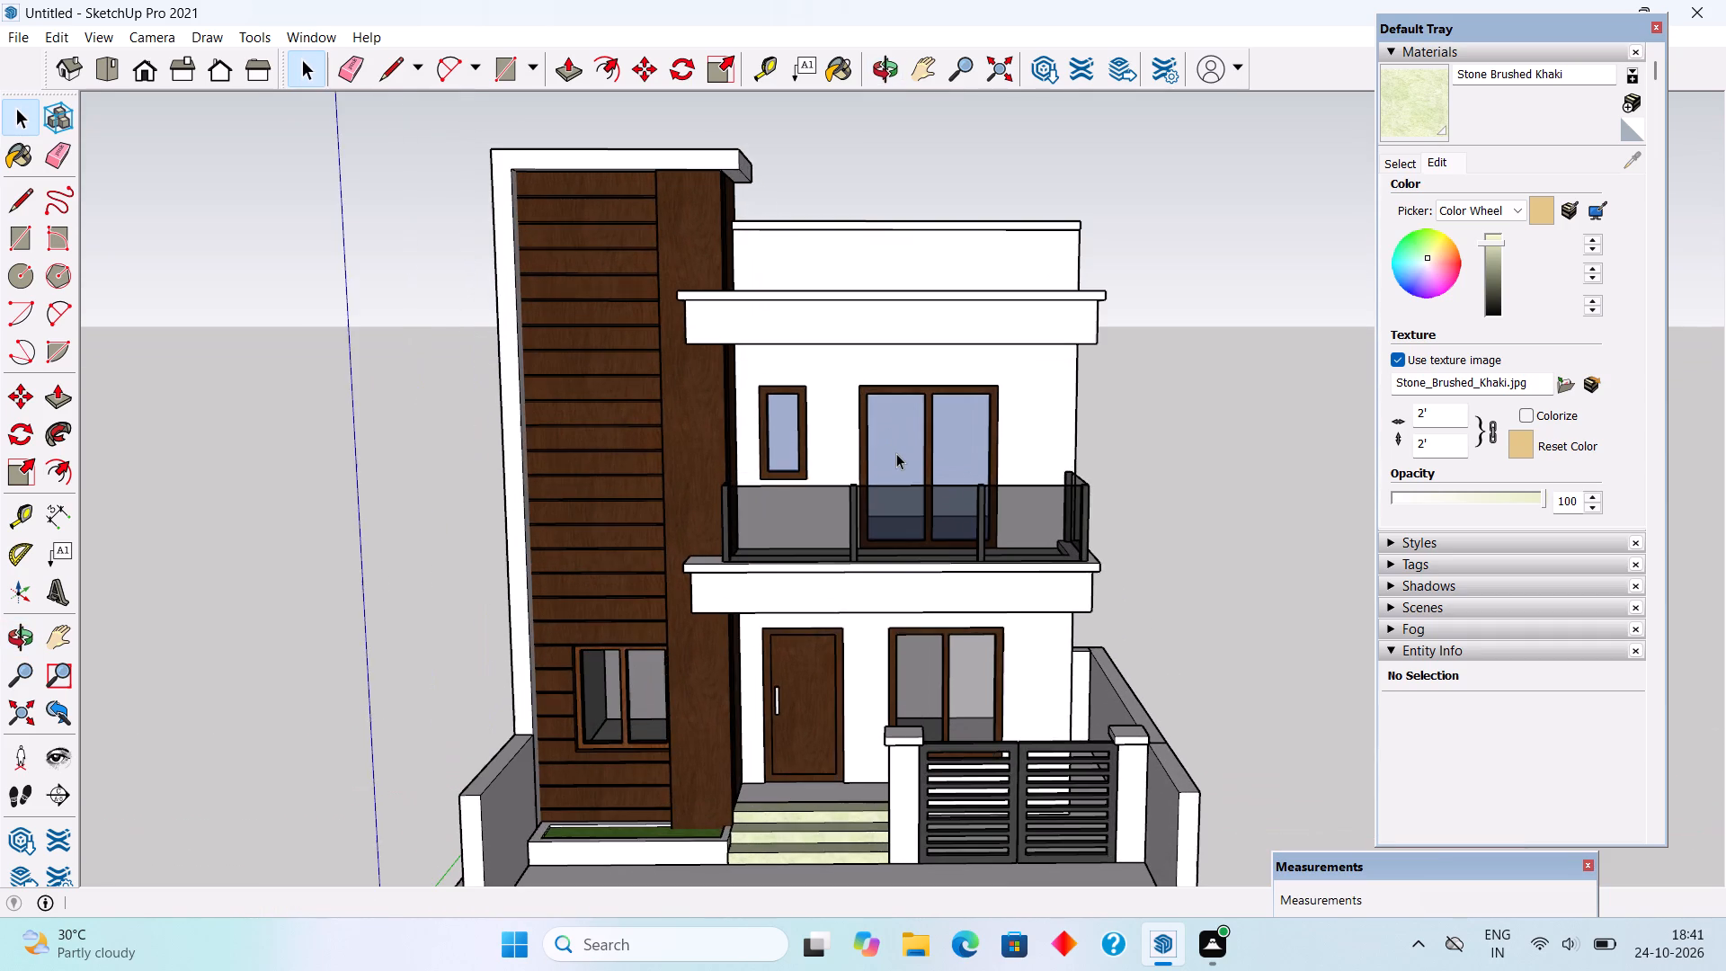
{"action": "scroll", "coordinate": [896, 453], "scroll_direction": "down", "scroll_amount": 1}
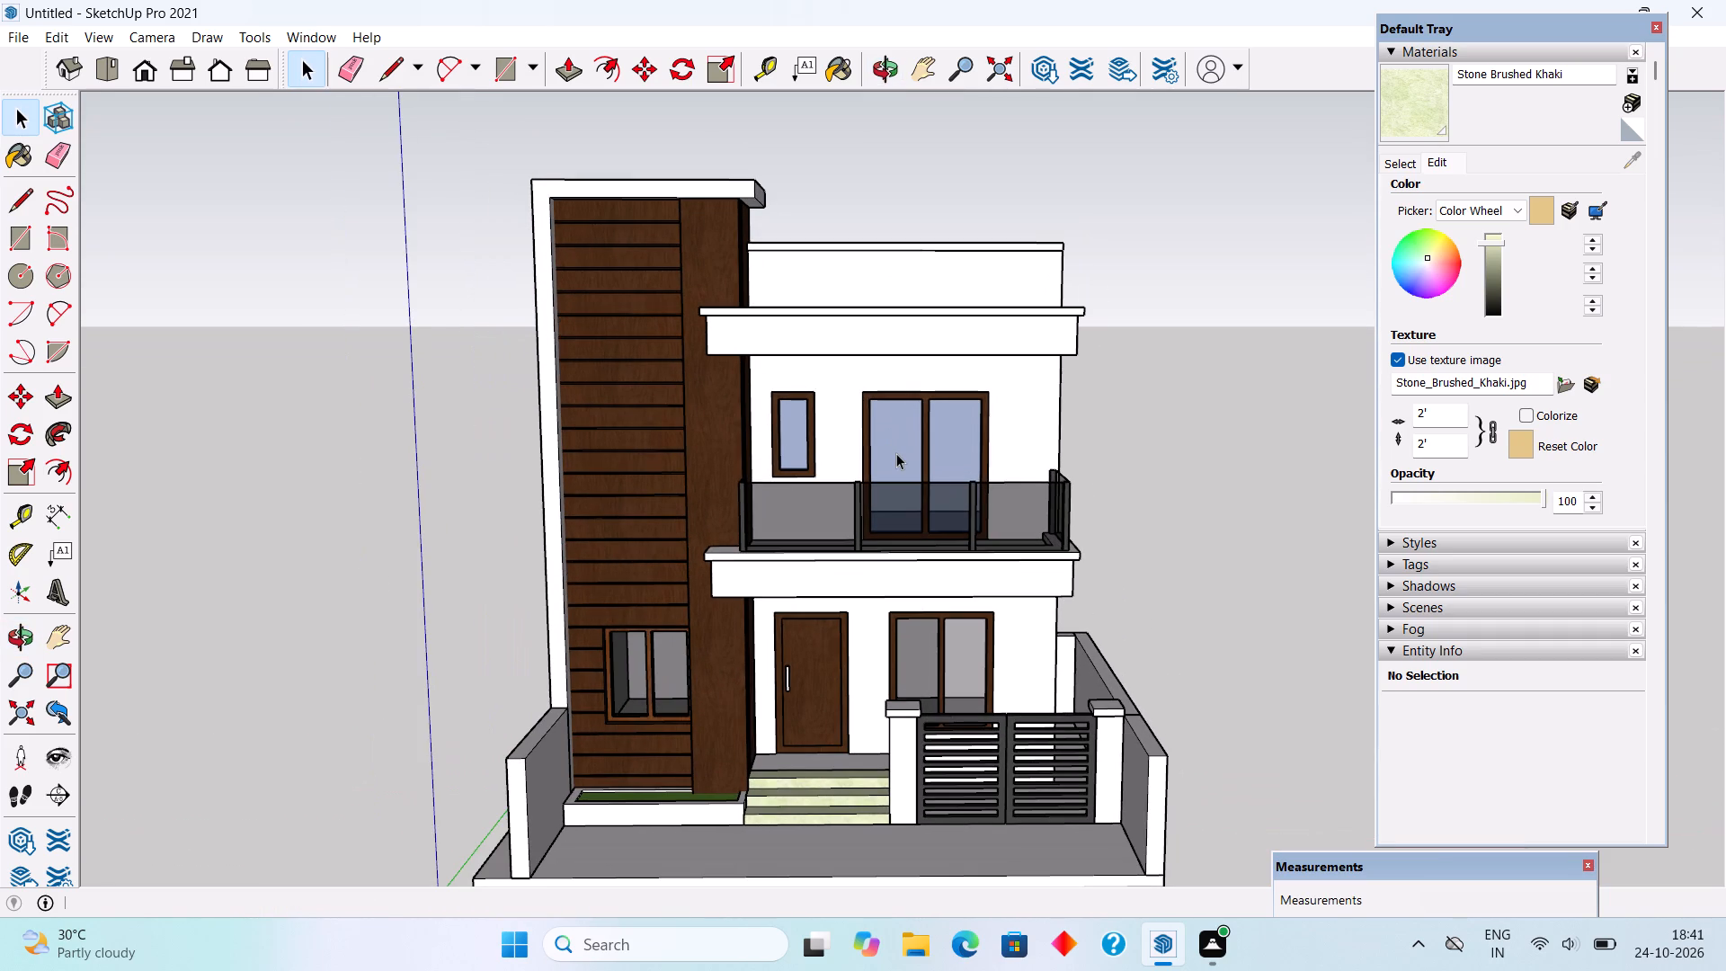
{"action": "scroll", "coordinate": [896, 453], "scroll_direction": "down", "scroll_amount": 1}
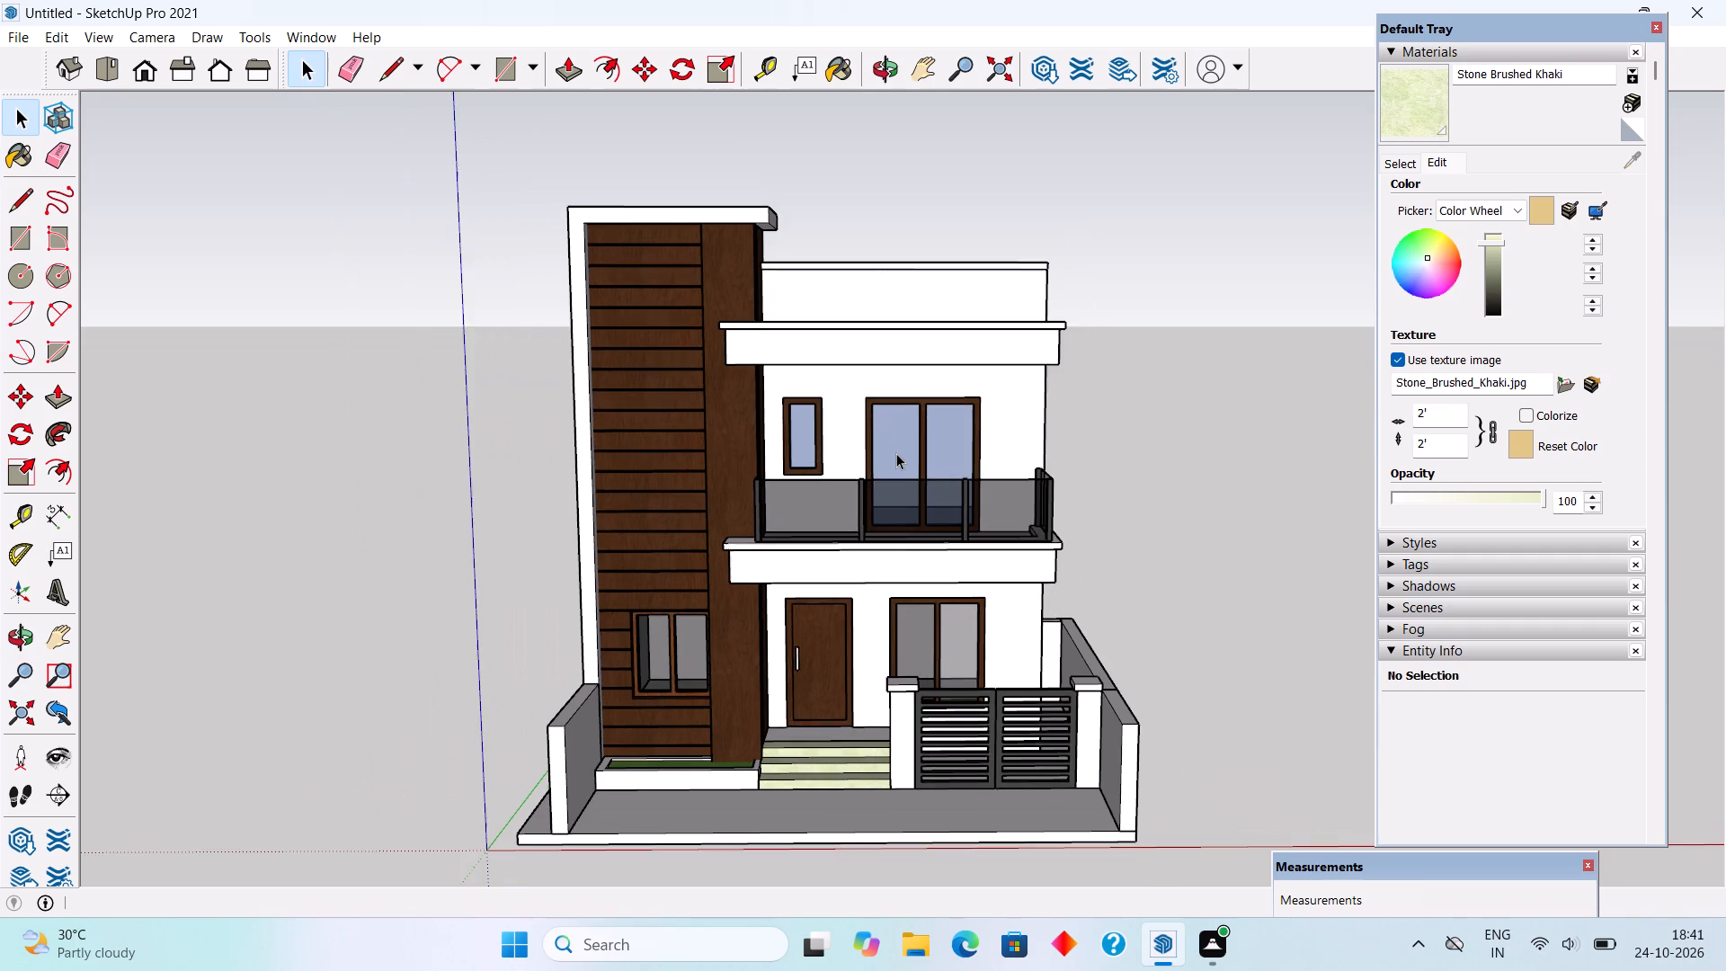
{"action": "scroll", "coordinate": [896, 453], "scroll_direction": "down", "scroll_amount": 2}
{"action": "scroll", "coordinate": [896, 453], "scroll_direction": "up", "scroll_amount": 1}
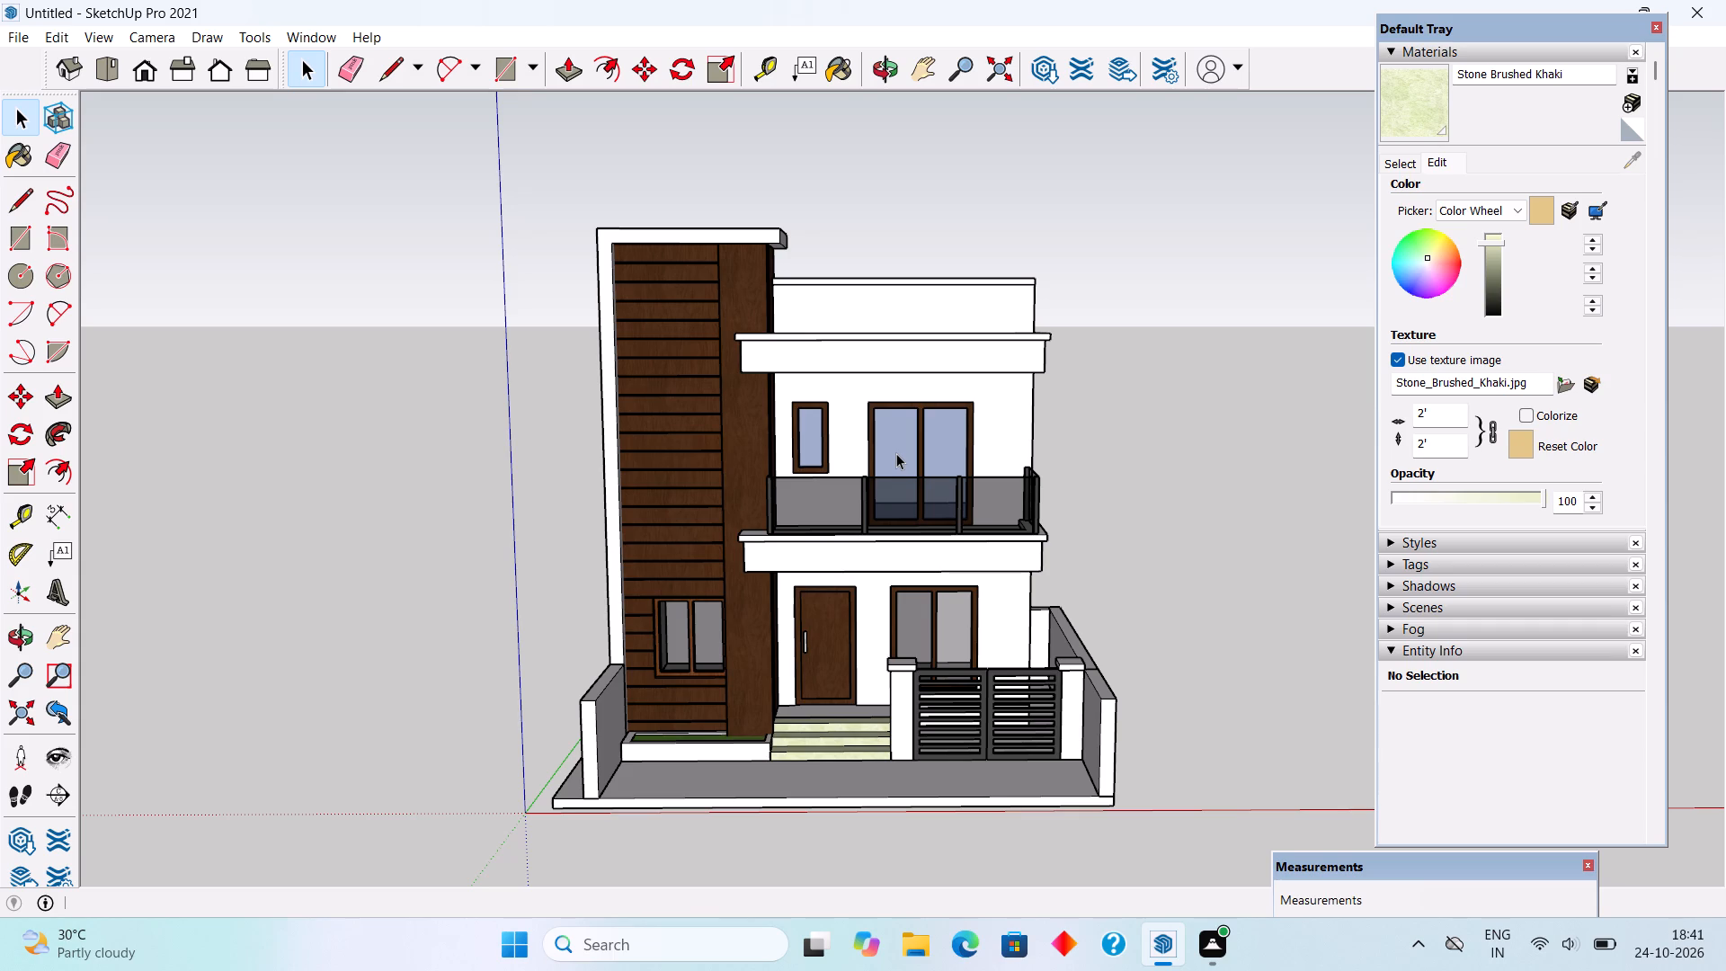
{"action": "scroll", "coordinate": [896, 453], "scroll_direction": "up", "scroll_amount": 3}
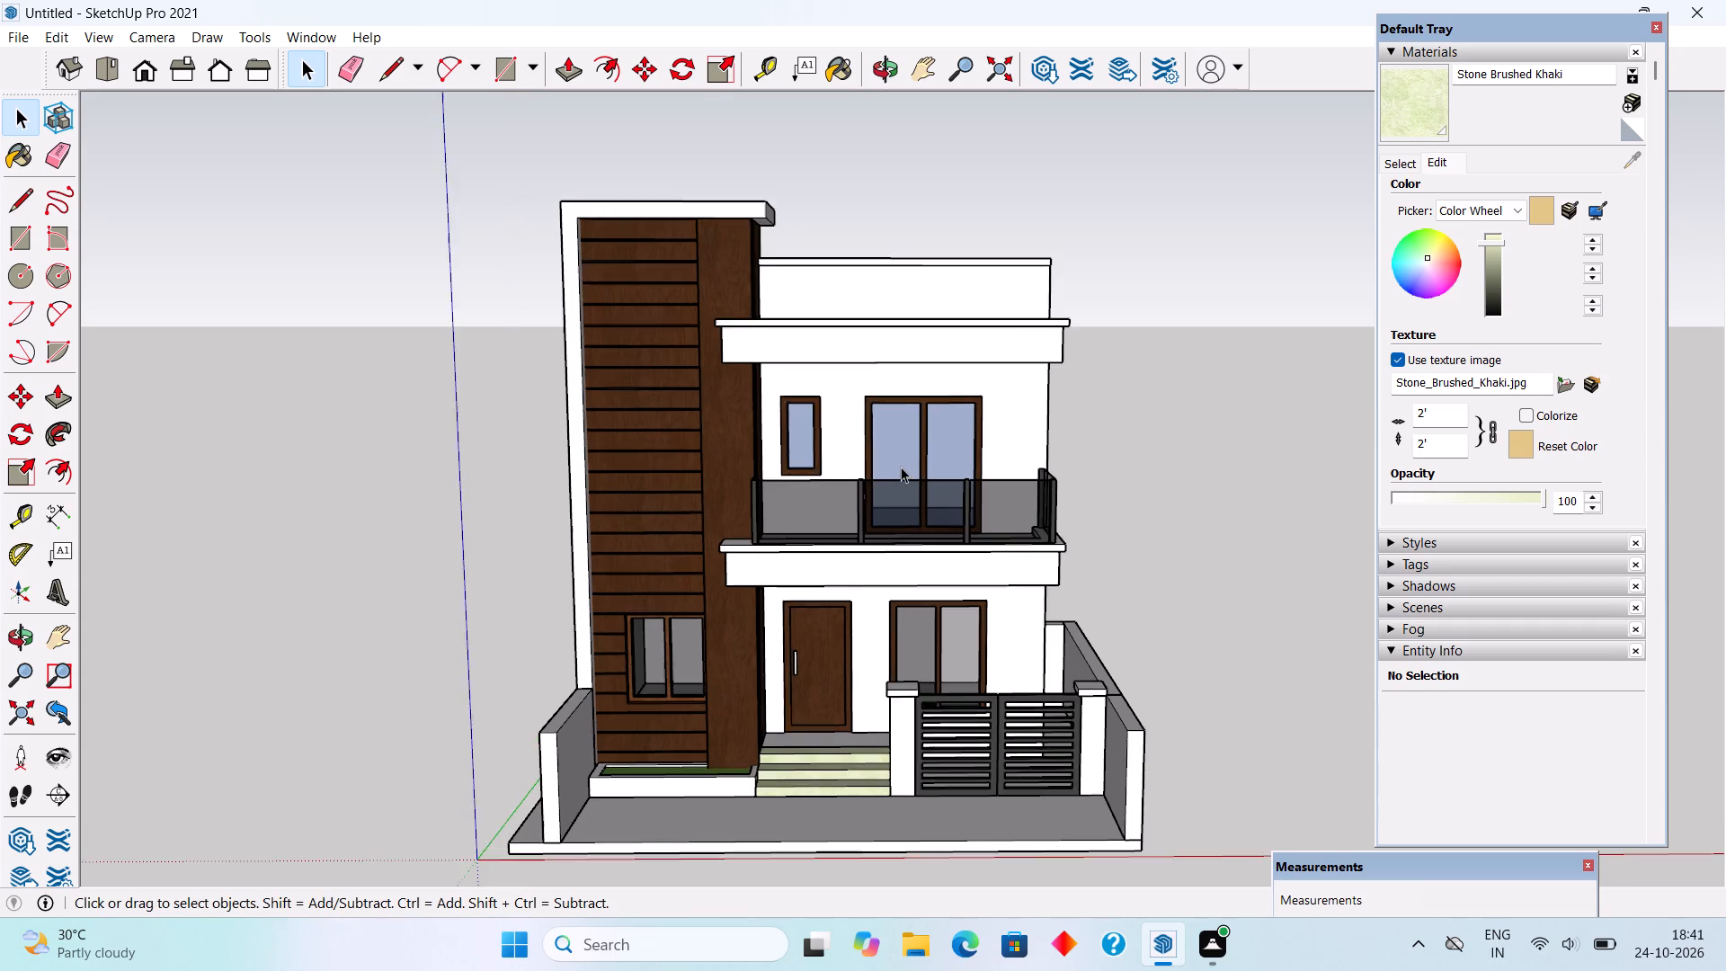
{"action": "scroll", "coordinate": [901, 467], "scroll_direction": "up", "scroll_amount": 1}
{"action": "scroll", "coordinate": [901, 467], "scroll_direction": "down", "scroll_amount": 4}
{"action": "scroll", "coordinate": [902, 467], "scroll_direction": "up", "scroll_amount": 1}
{"action": "middle_click_drag", "start_coordinate": [902, 467], "coordinate": [1123, 551]}
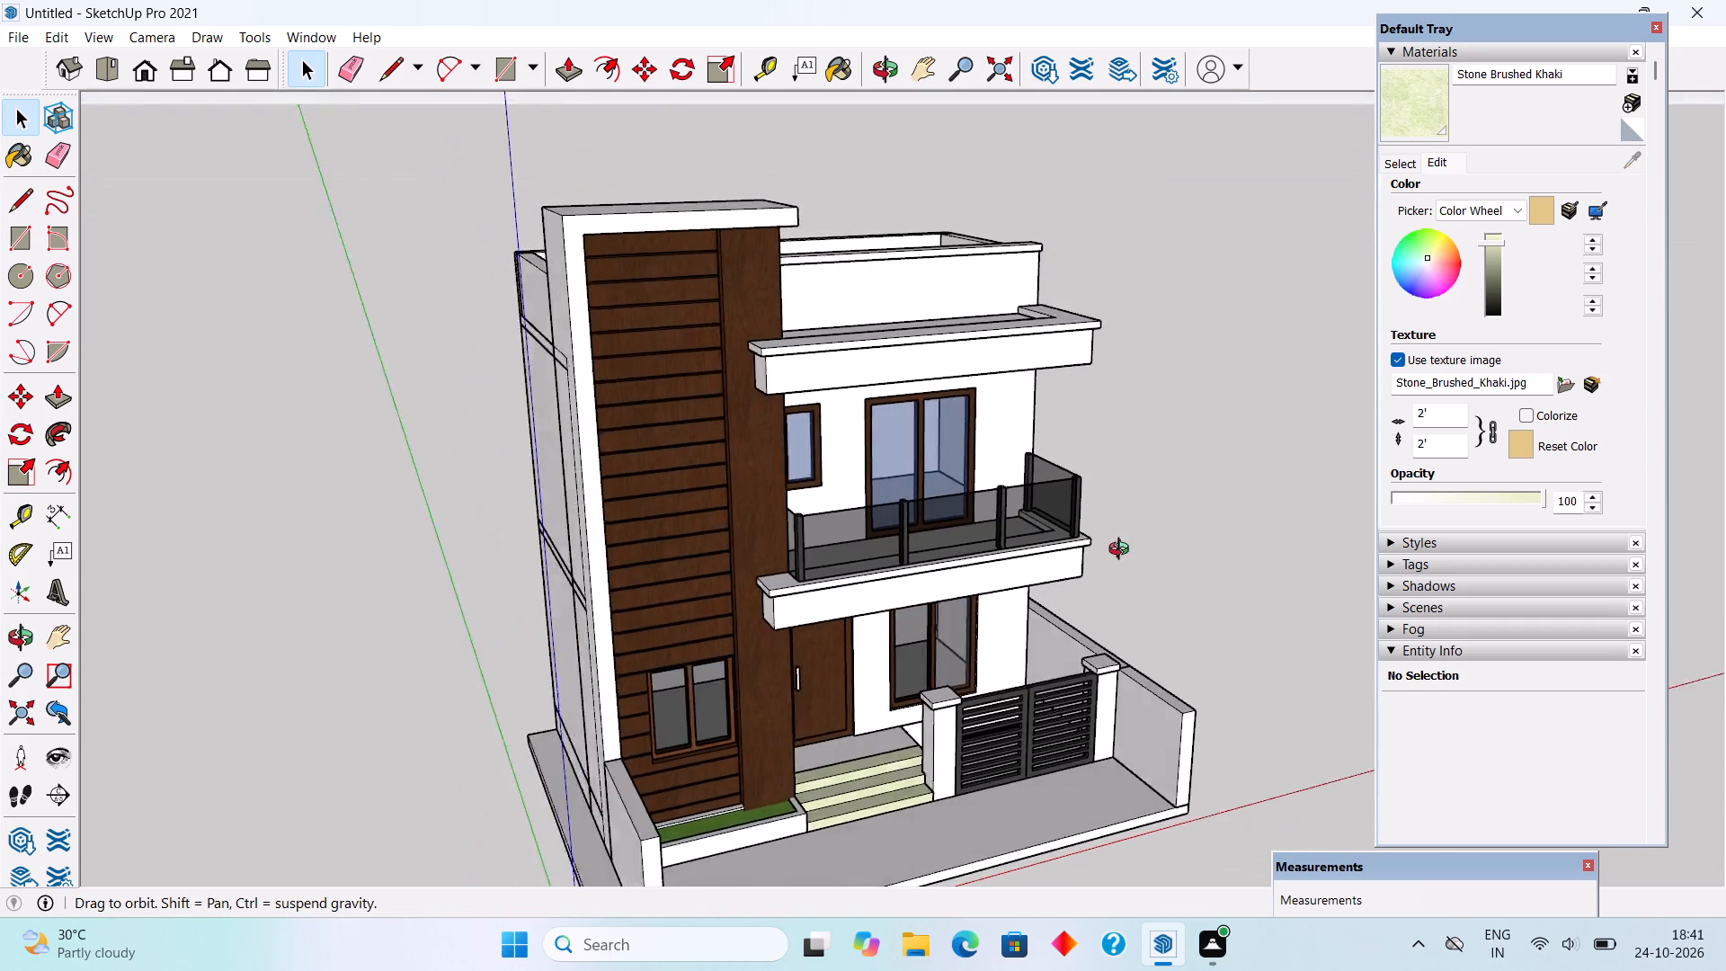
{"action": "middle_click_drag", "start_coordinate": [1123, 551], "coordinate": [950, 410]}
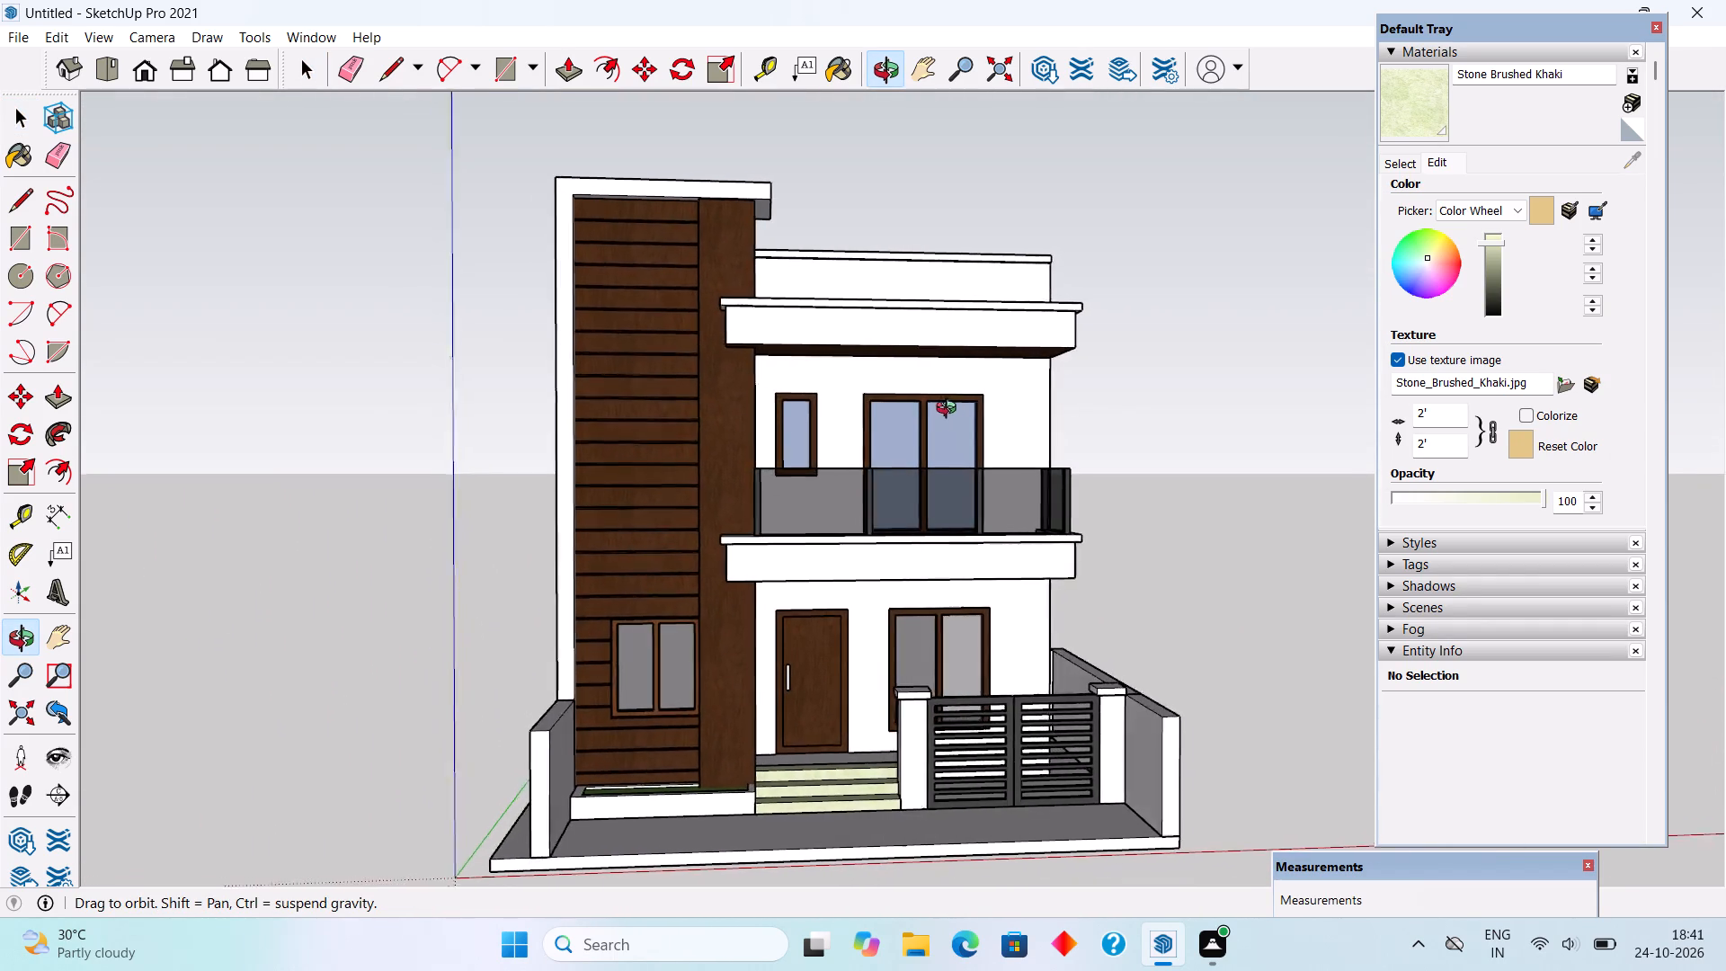
{"action": "middle_click_drag", "start_coordinate": [950, 410], "coordinate": [888, 506]}
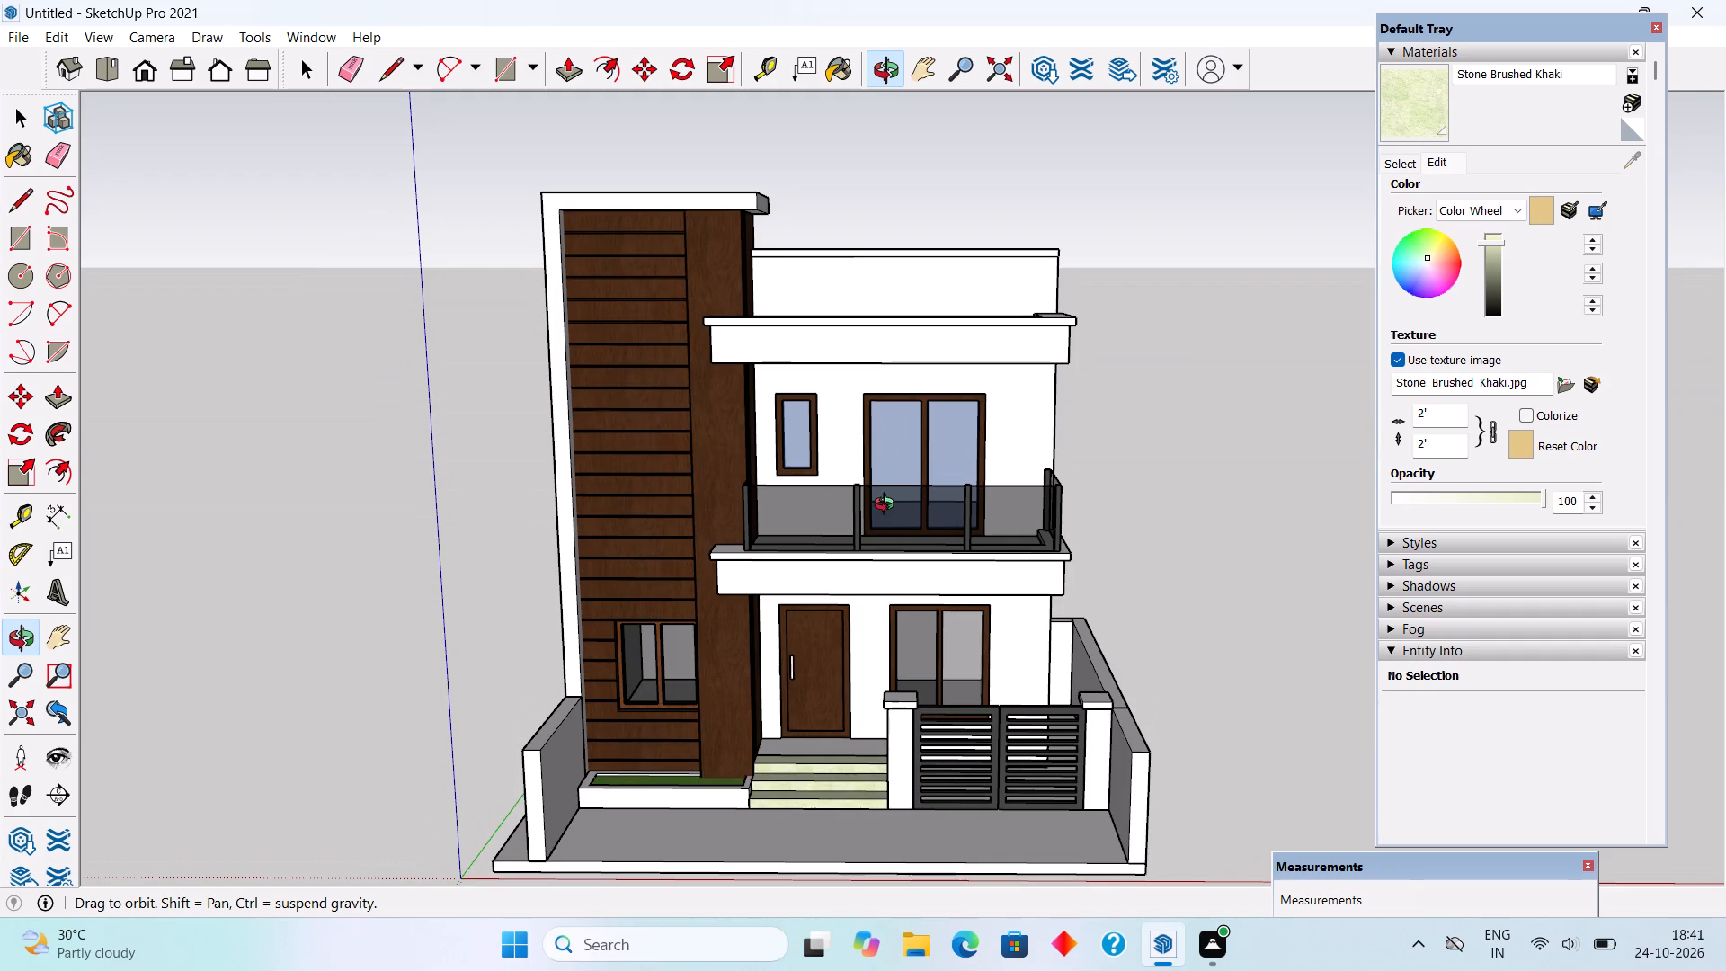
{"action": "middle_click_drag", "start_coordinate": [888, 506], "coordinate": [898, 538]}
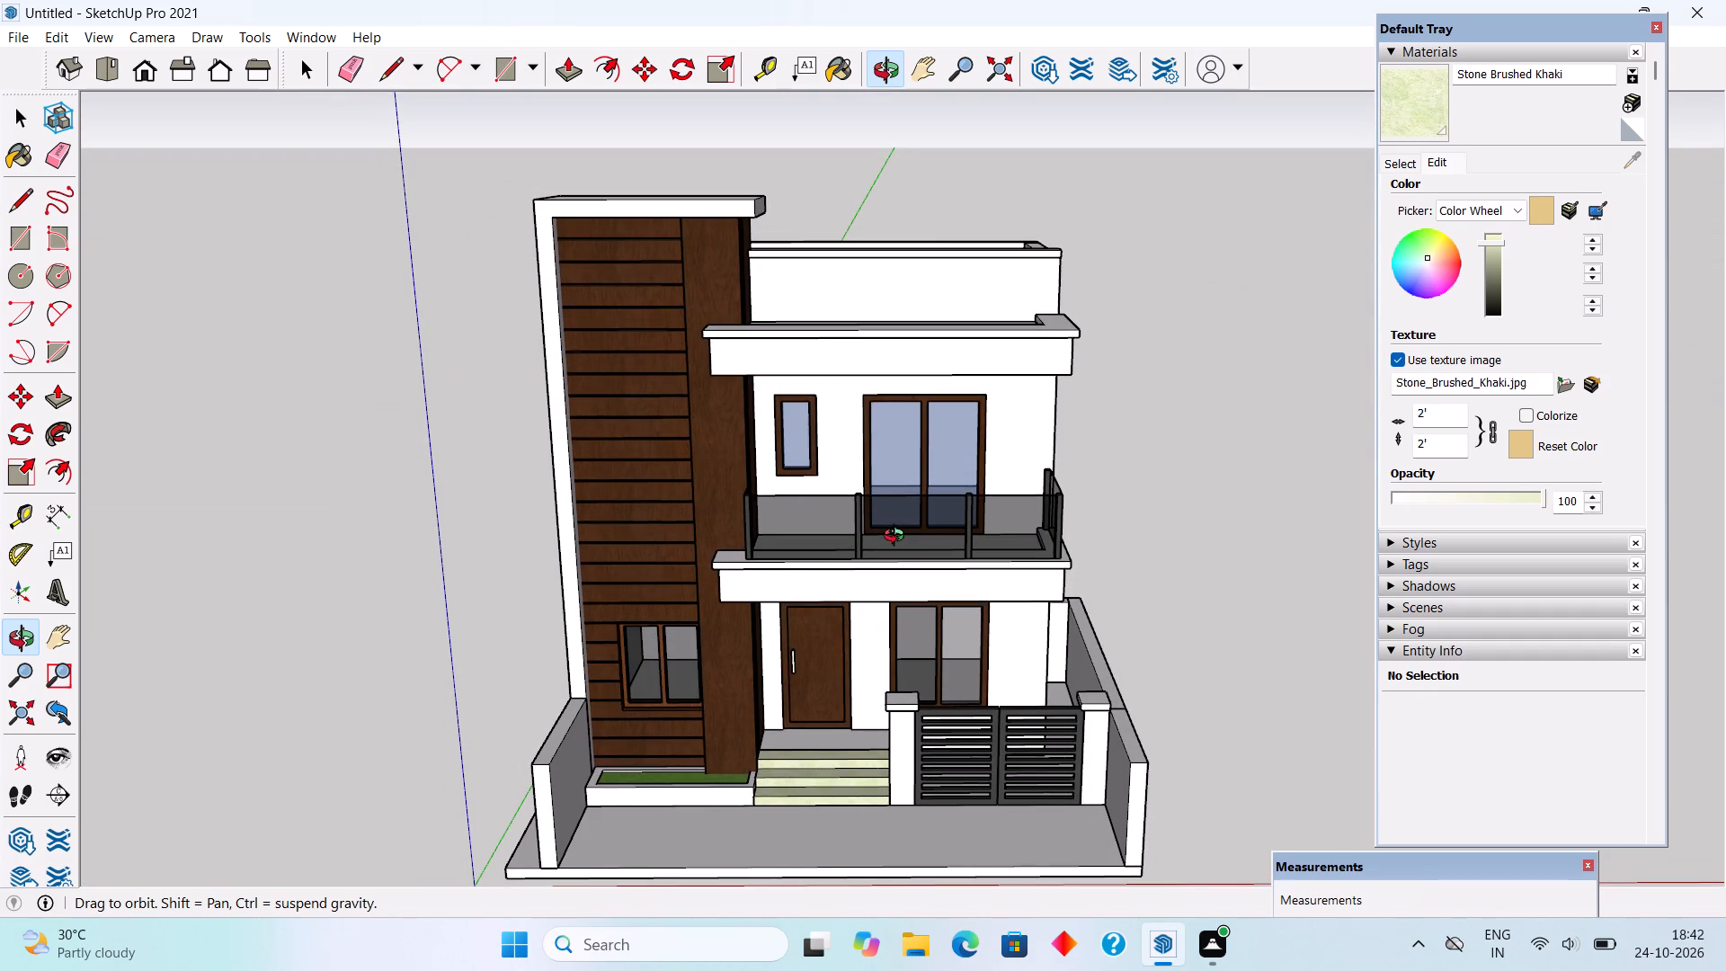
{"action": "middle_click_drag", "start_coordinate": [898, 538], "coordinate": [929, 500]}
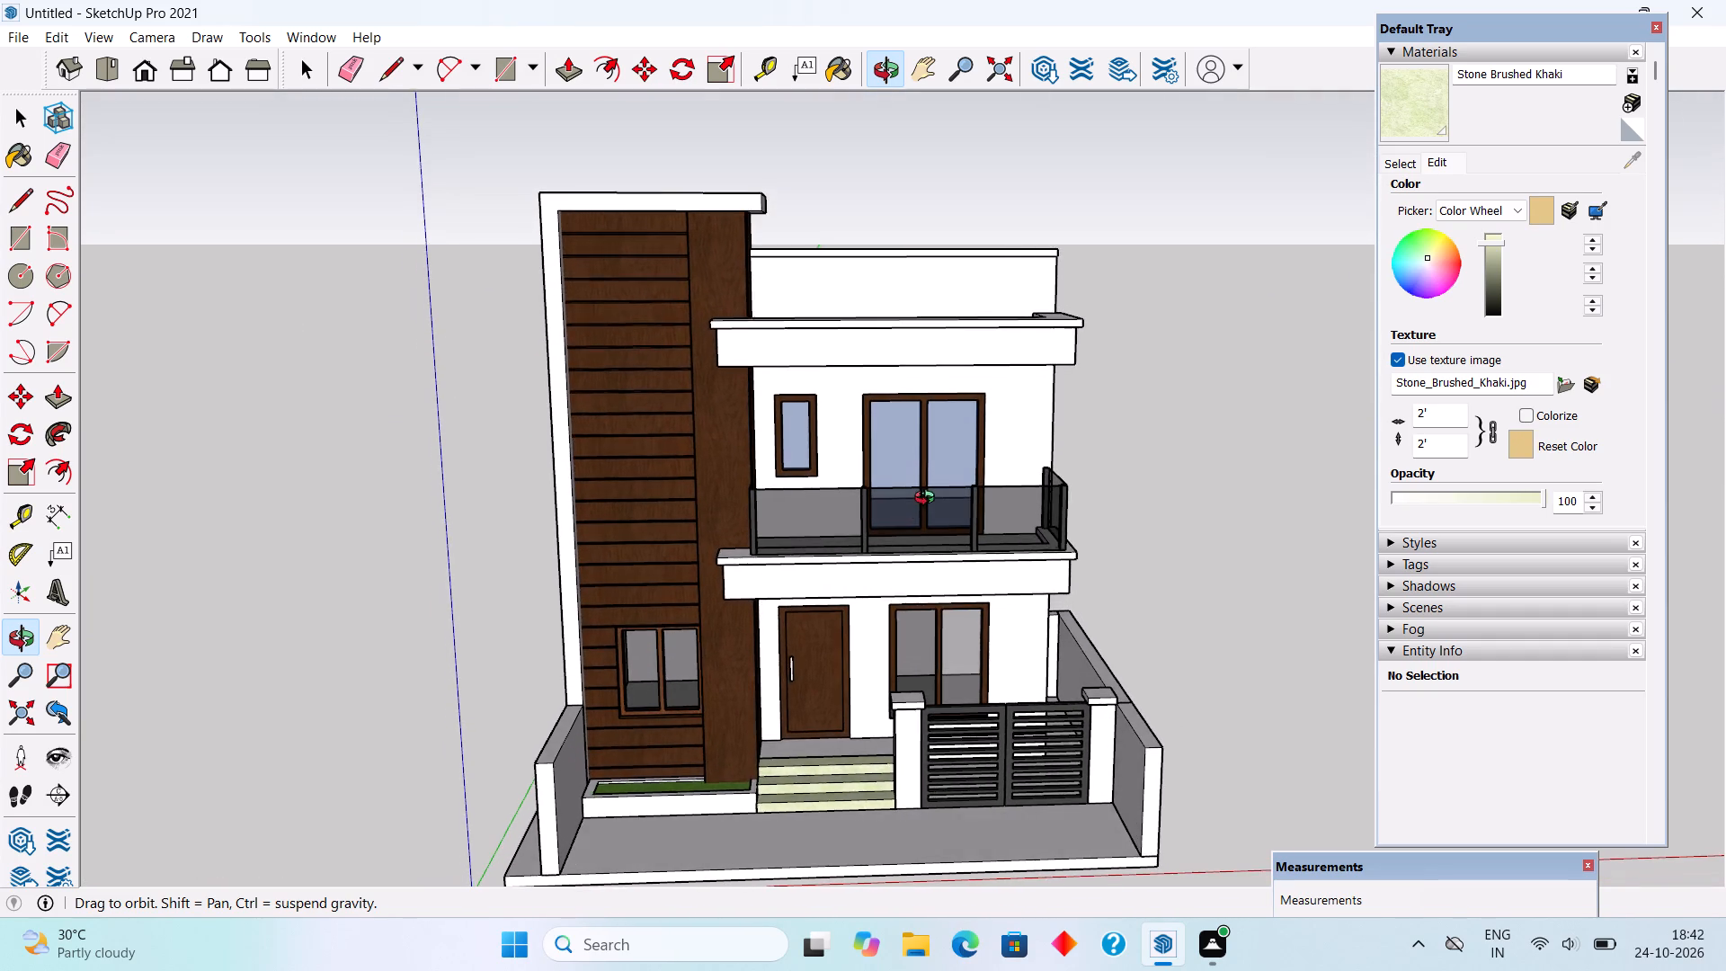
{"action": "middle_click_drag", "start_coordinate": [929, 500], "coordinate": [933, 494]}
{"action": "scroll", "coordinate": [932, 496], "scroll_direction": "up", "scroll_amount": 1}
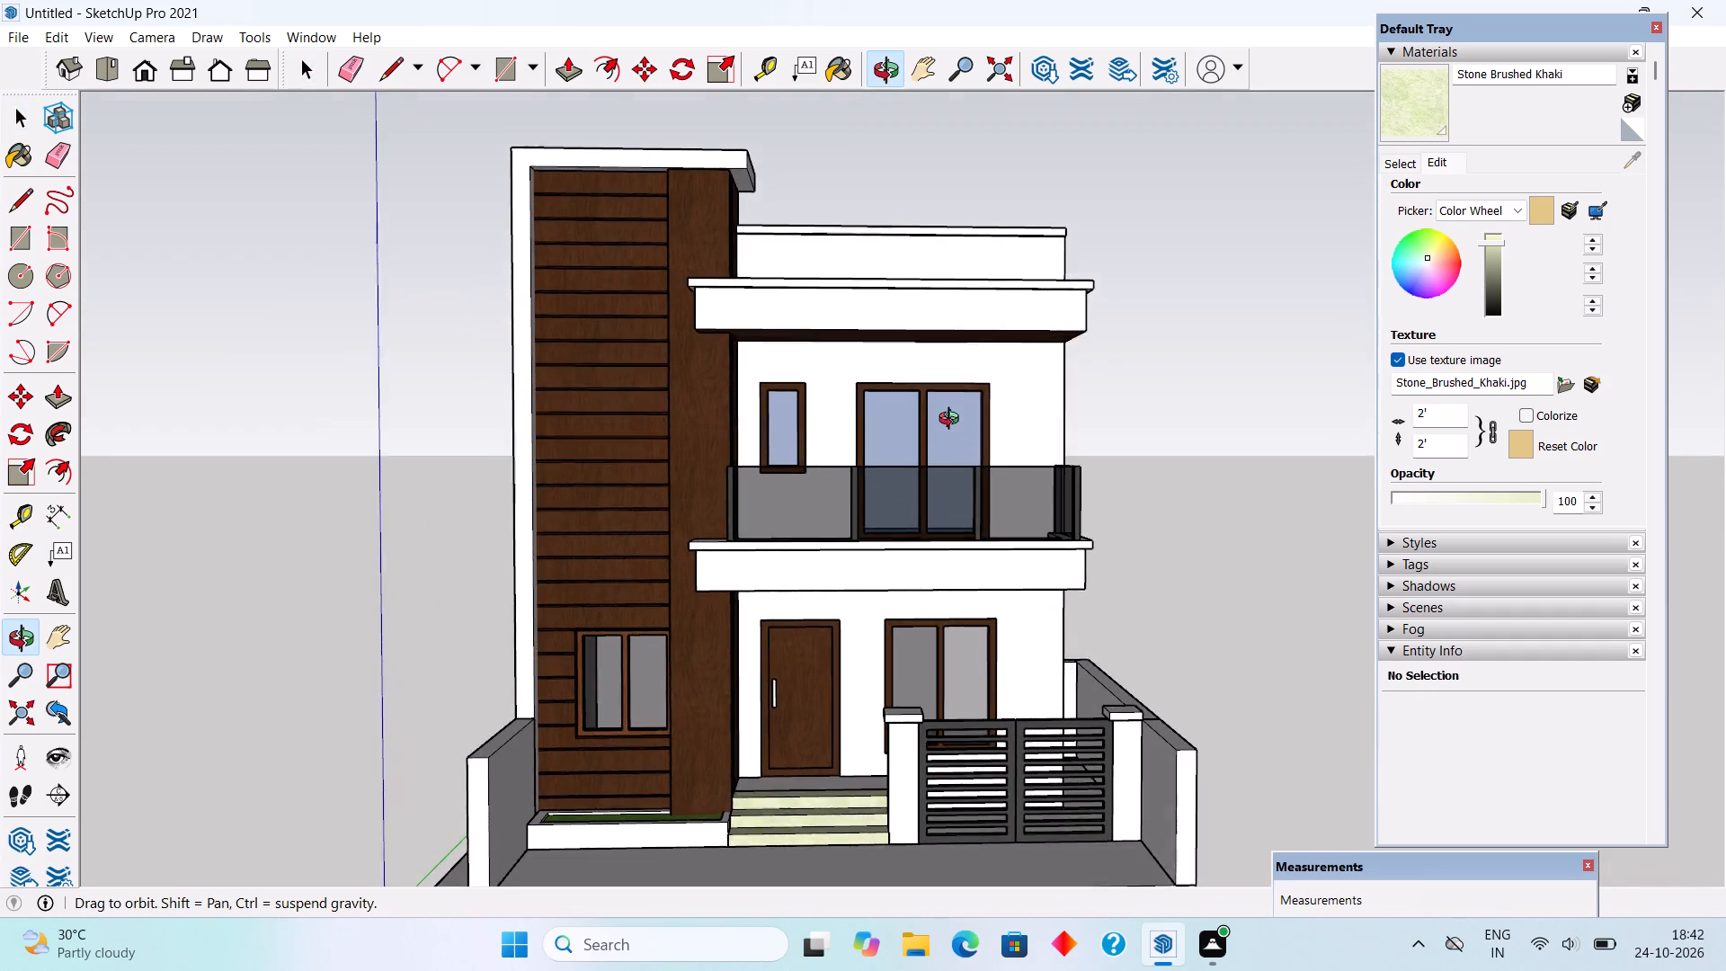
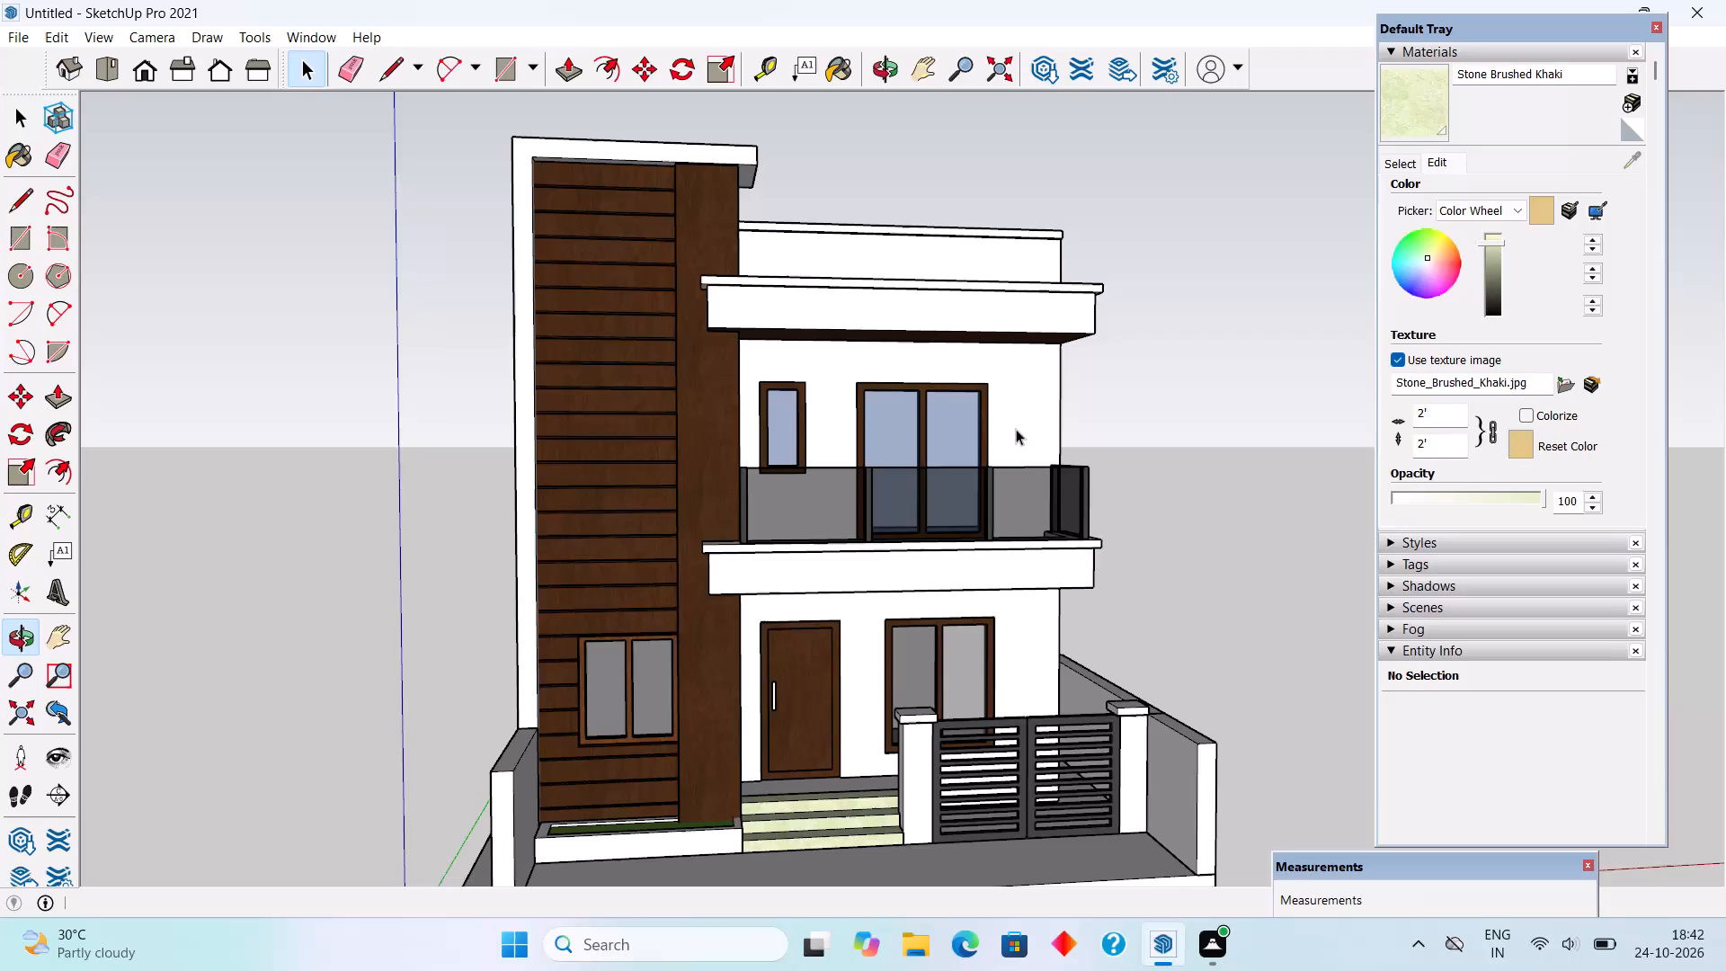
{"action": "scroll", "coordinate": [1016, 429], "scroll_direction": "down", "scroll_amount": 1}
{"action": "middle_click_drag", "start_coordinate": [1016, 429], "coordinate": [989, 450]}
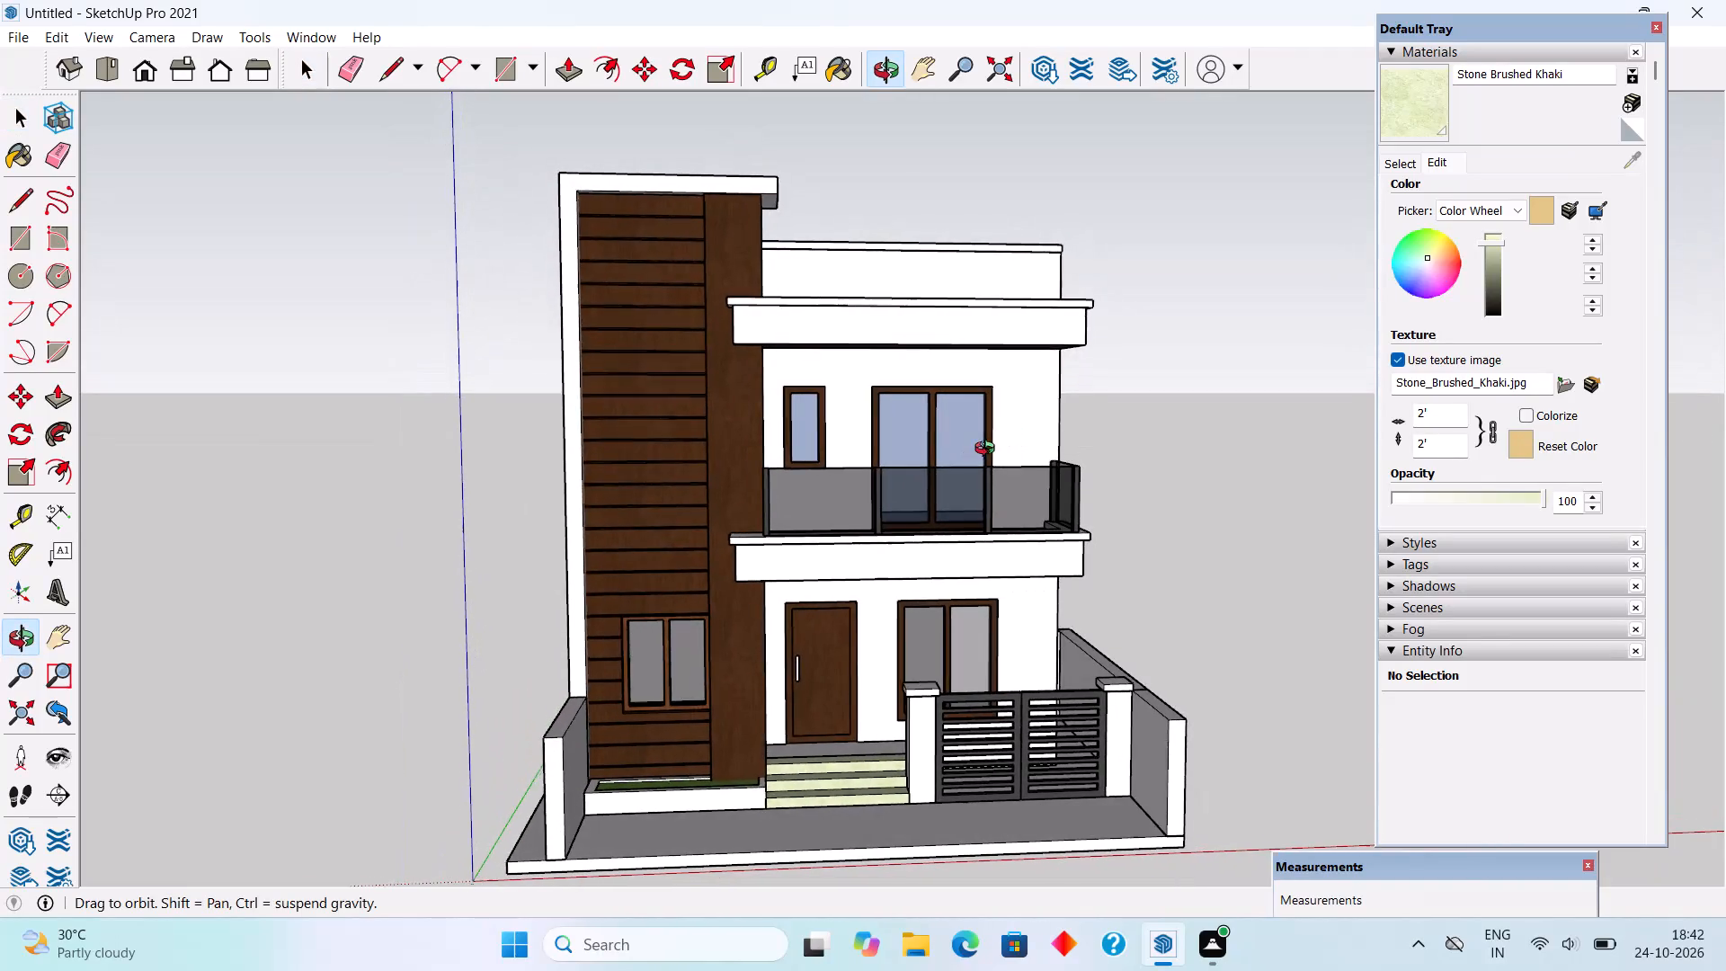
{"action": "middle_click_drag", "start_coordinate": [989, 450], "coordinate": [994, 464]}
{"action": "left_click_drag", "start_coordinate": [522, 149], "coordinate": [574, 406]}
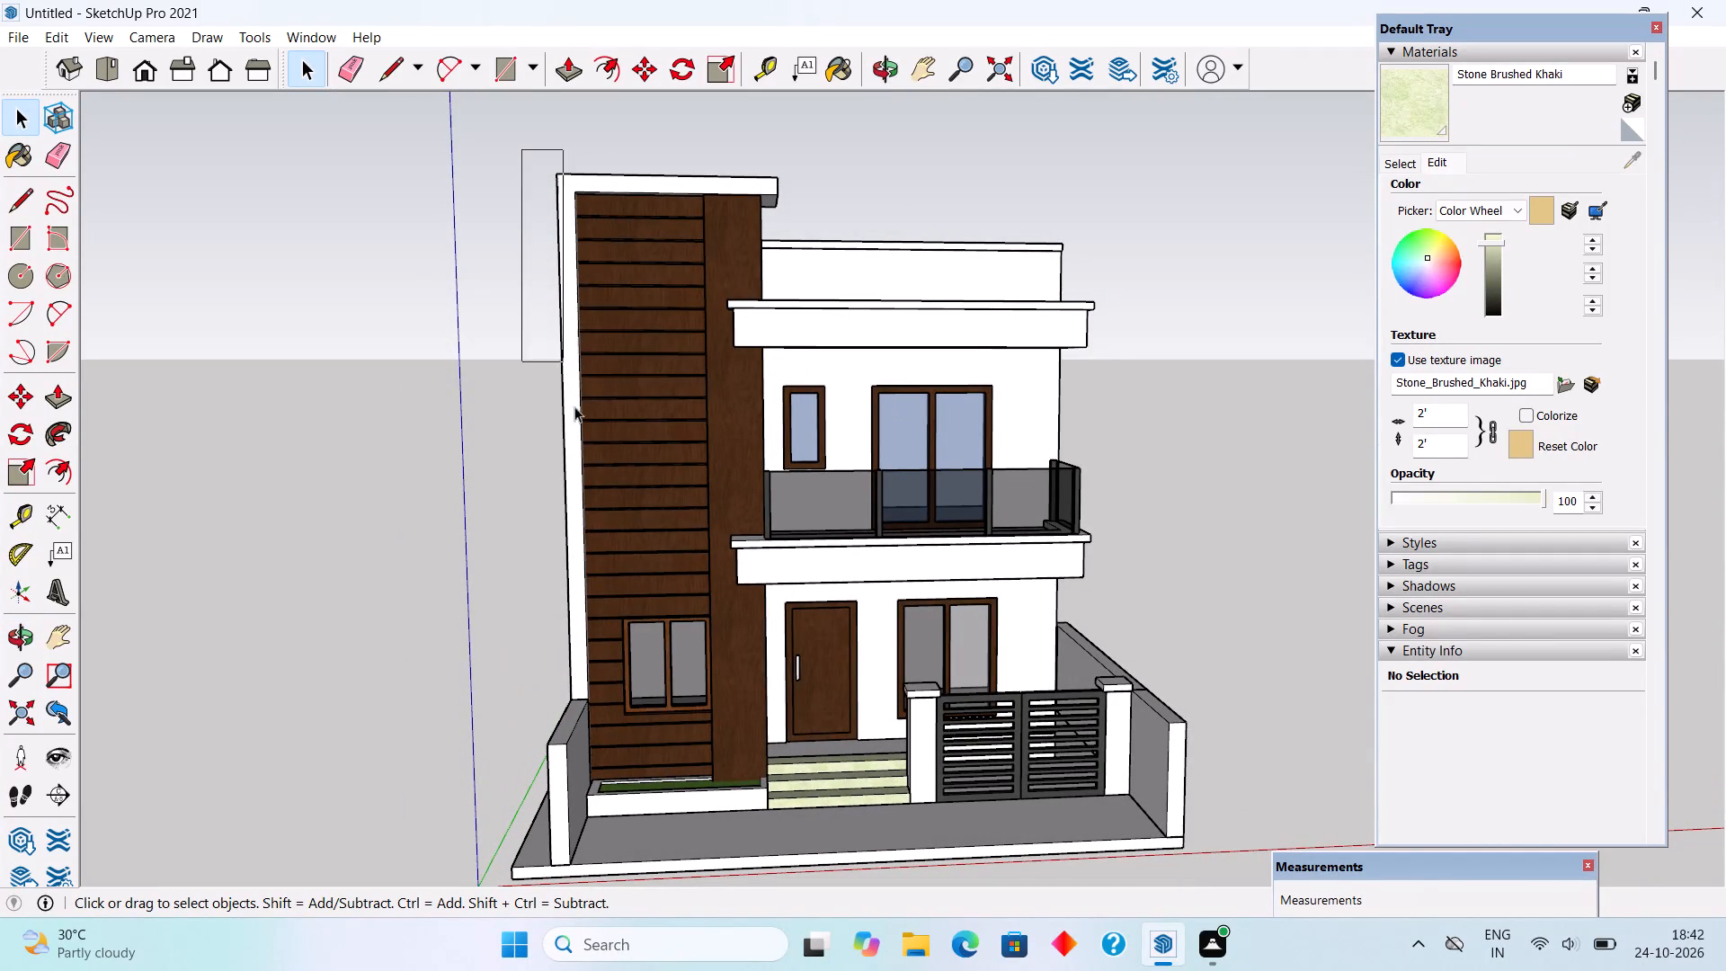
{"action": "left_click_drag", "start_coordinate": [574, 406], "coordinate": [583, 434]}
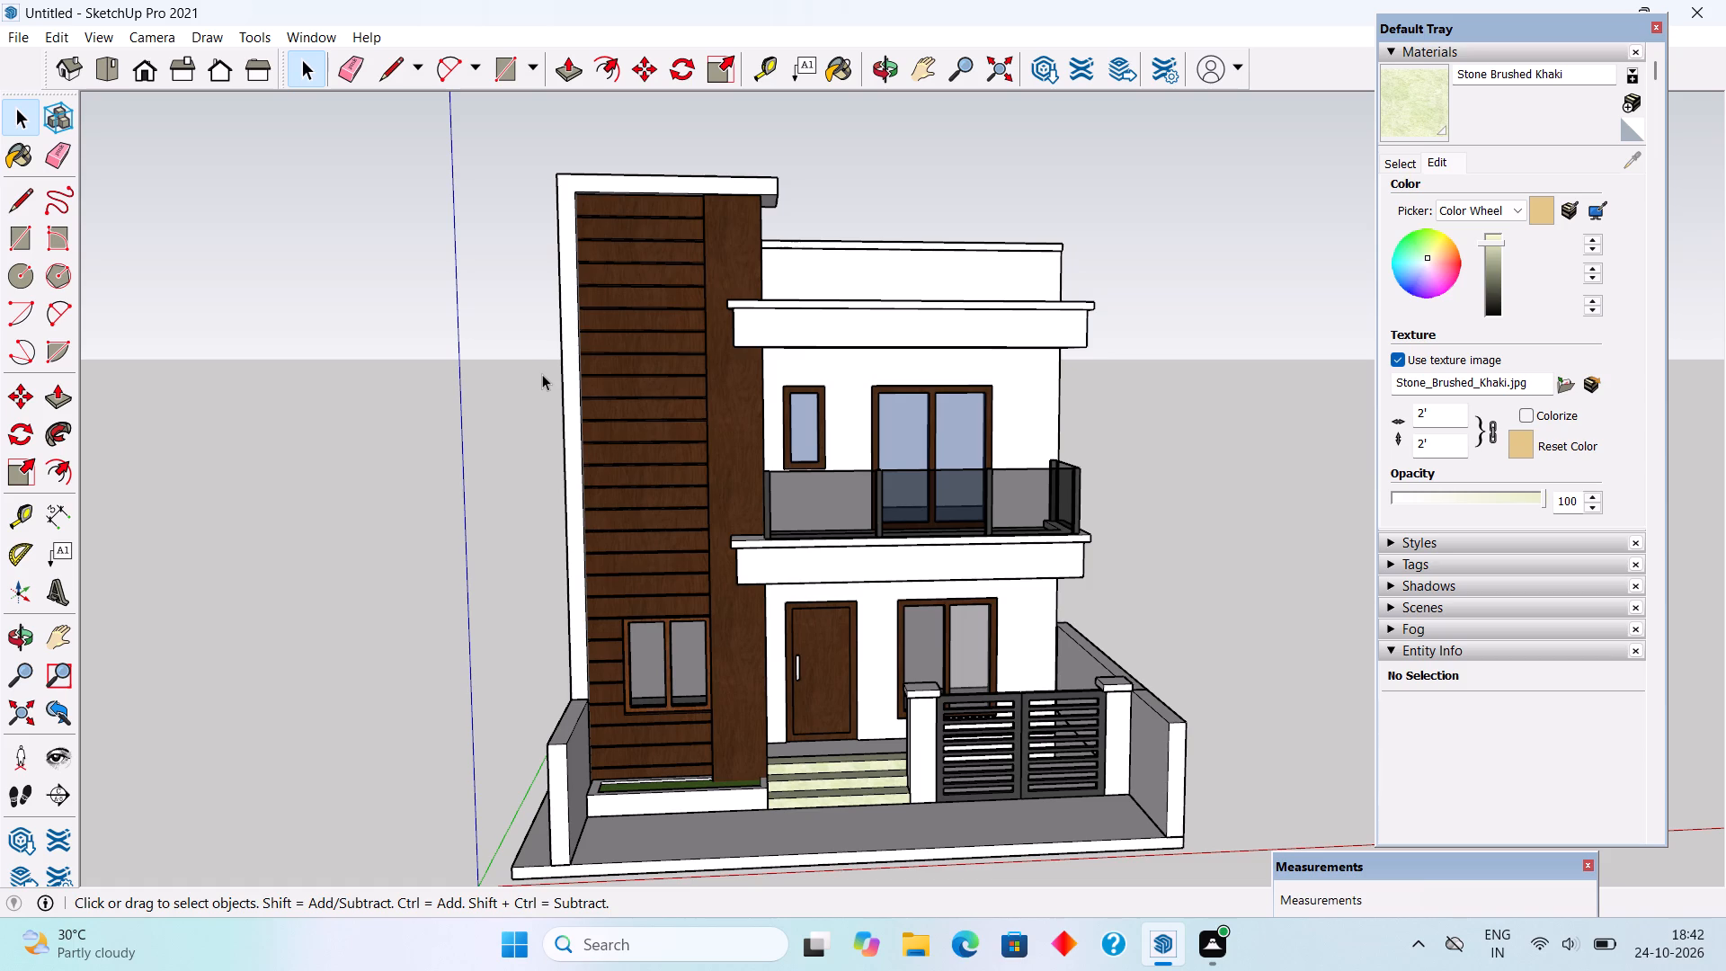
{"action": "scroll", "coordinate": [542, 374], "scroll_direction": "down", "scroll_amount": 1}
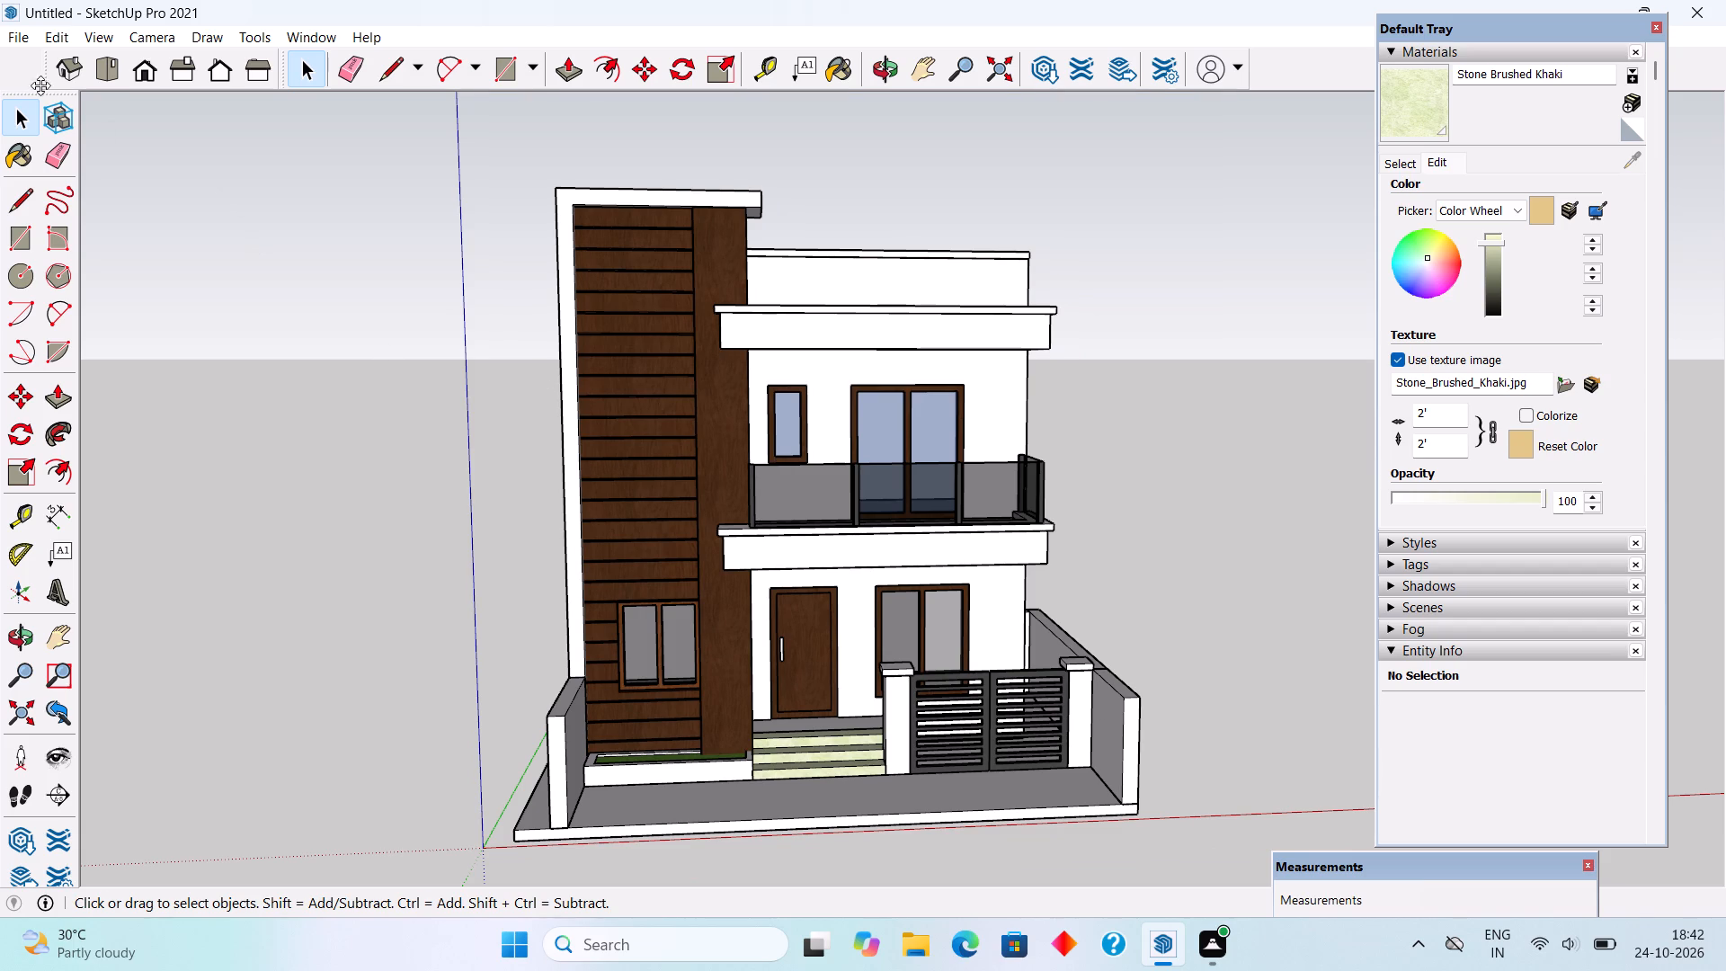
Save the house model in the Downloads folder as a SketchUp model named "elevation 31".
{"action": "left_click", "coordinate": [23, 40]}
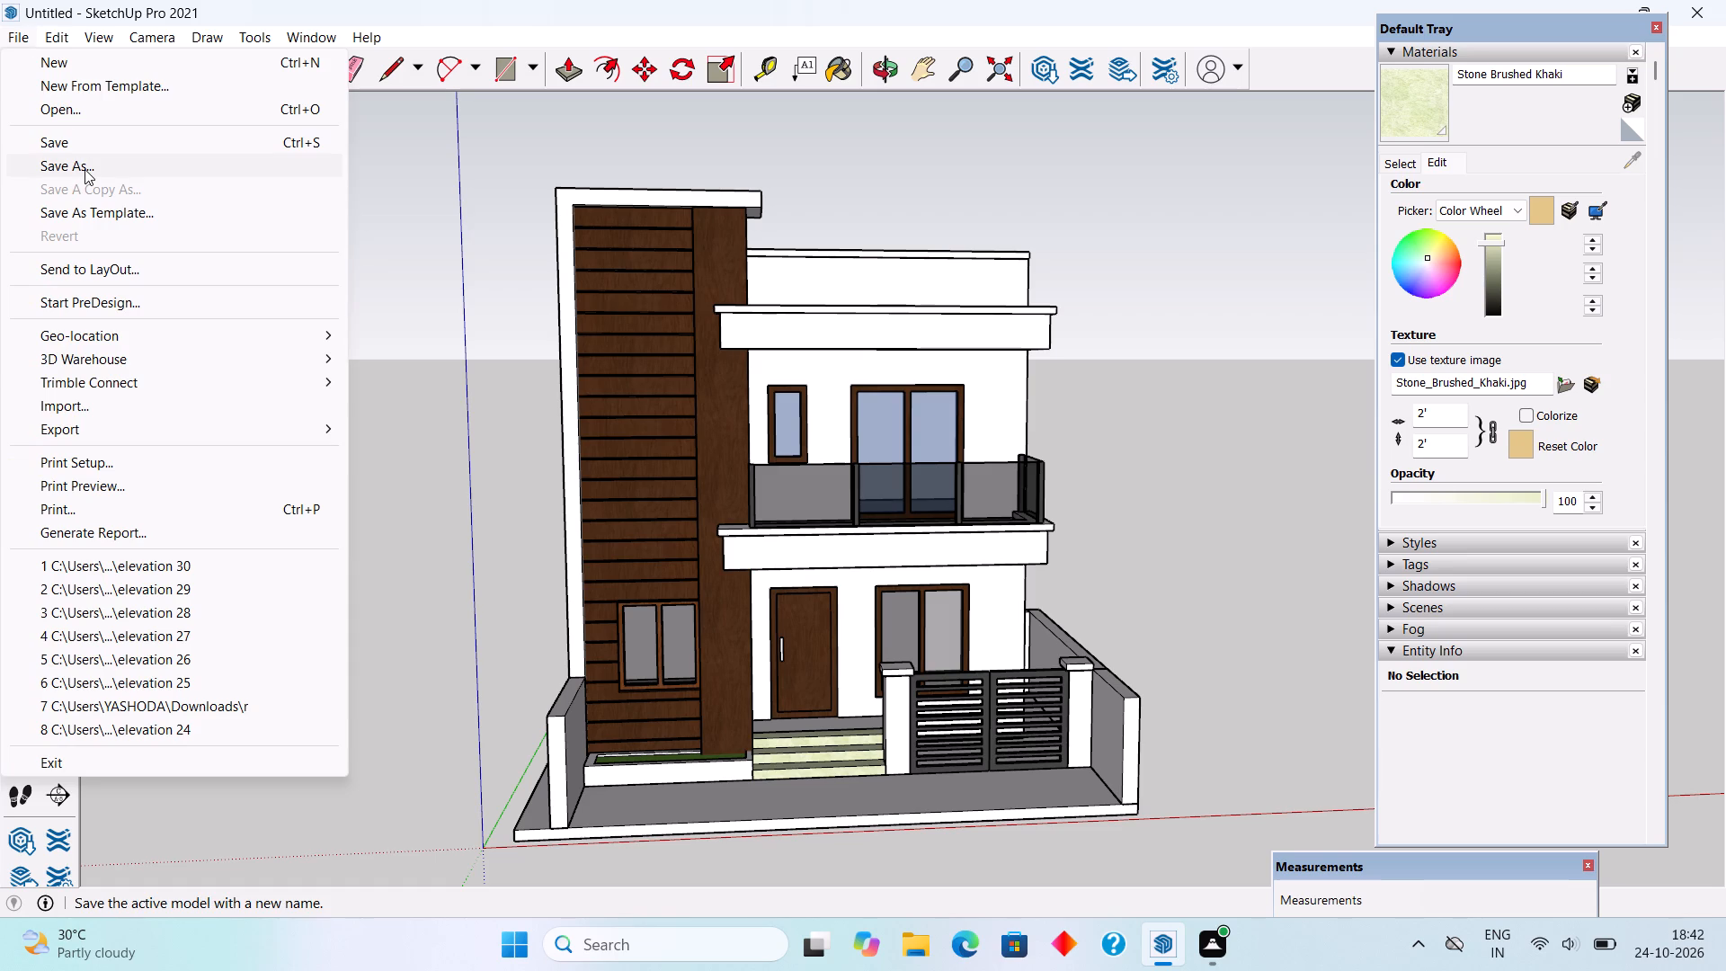
{"action": "left_click", "coordinate": [85, 169]}
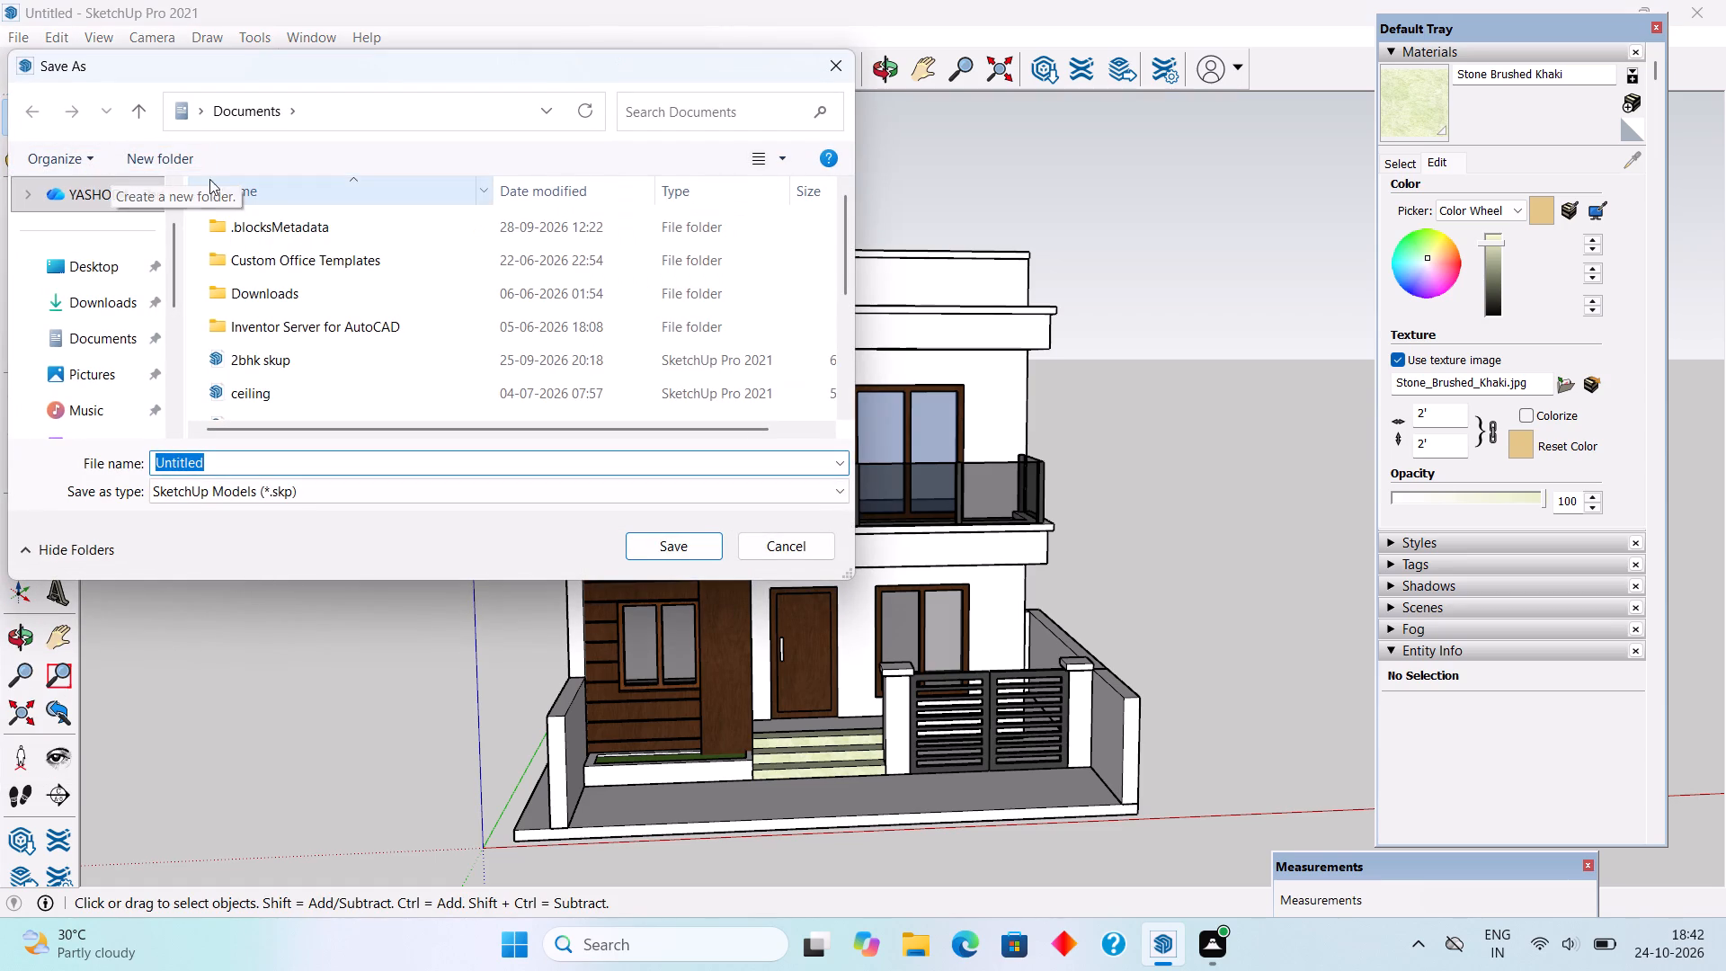
{"action": "left_click", "coordinate": [125, 296]}
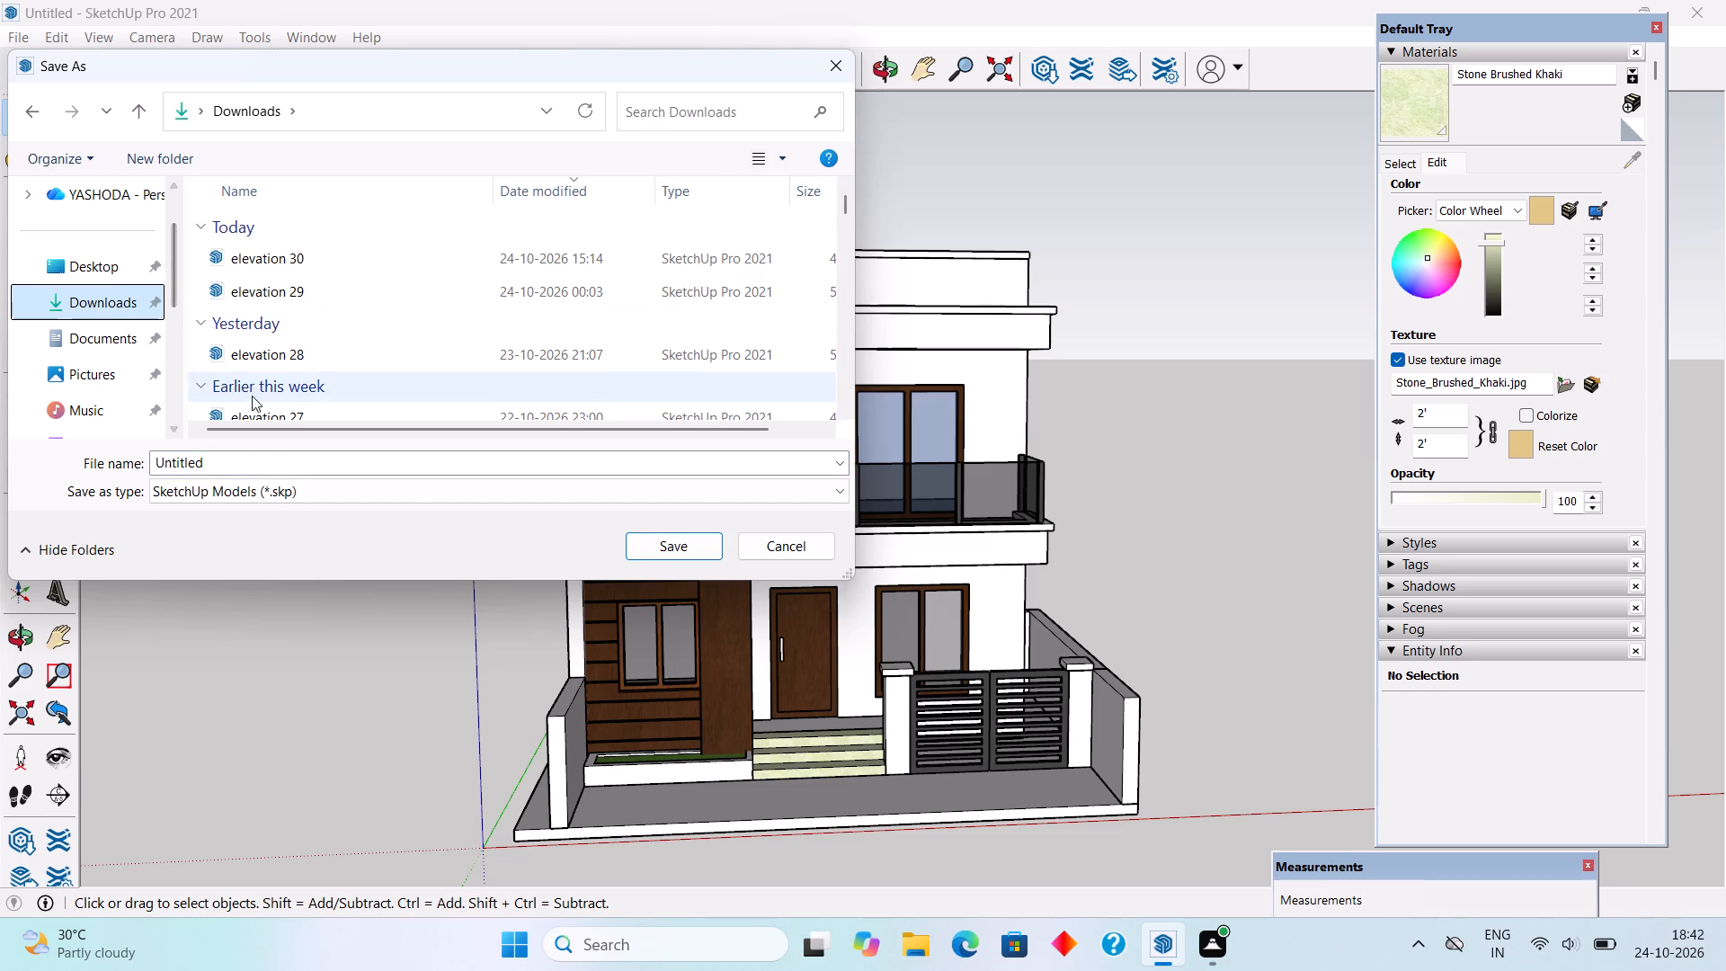
{"action": "left_click", "coordinate": [263, 462]}
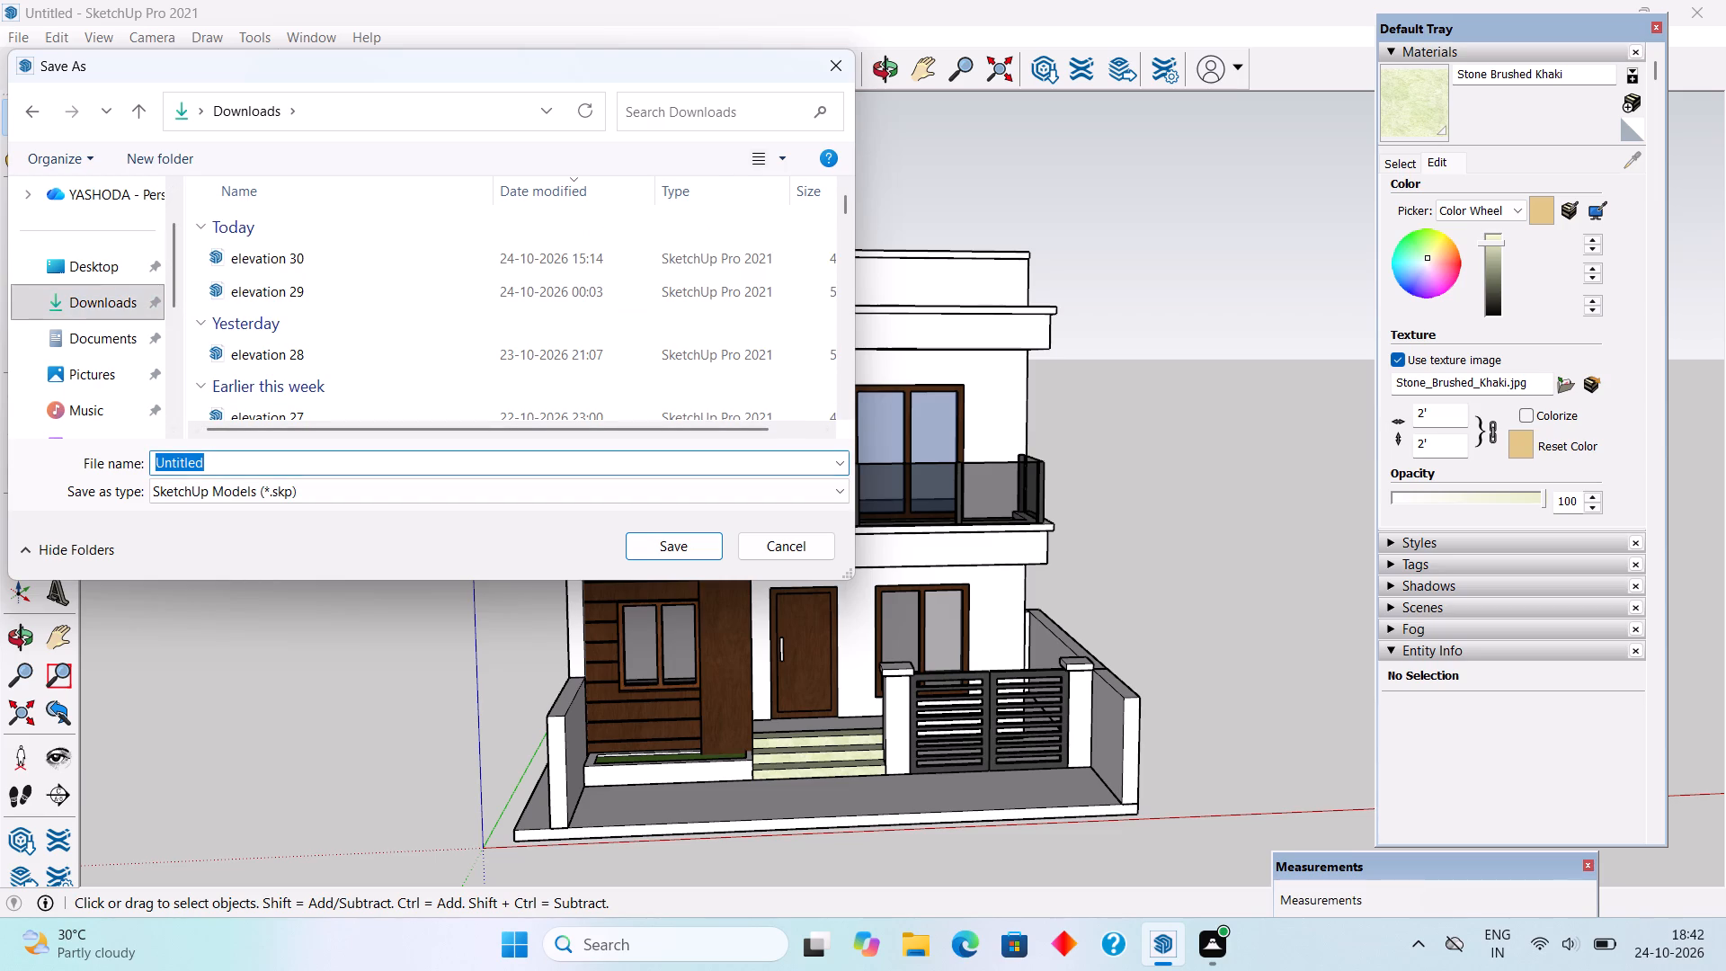
{"action": "key", "text": "BackSpace"}
{"action": "type", "text": "elev"}
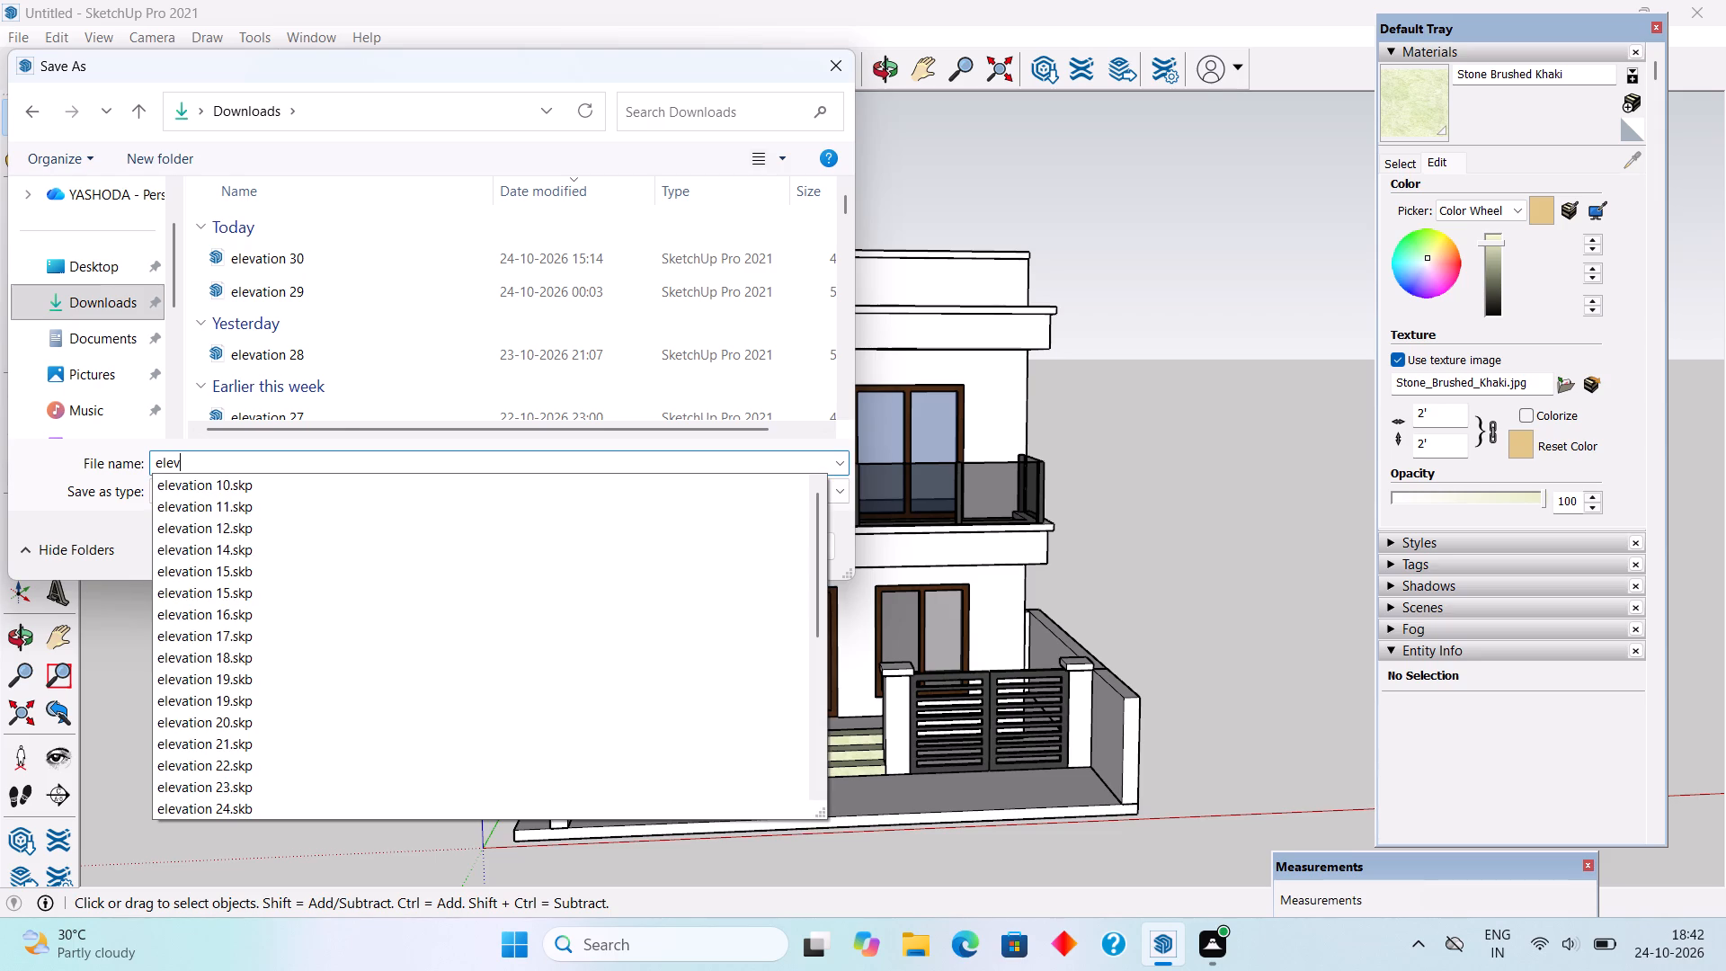
{"action": "type", "text": "ATION"}
{"action": "key", "text": "space"}
{"action": "key", "text": "BackSpace"}
{"action": "key", "text": "BackSpace"}
{"action": "key", "text": "BackSpace"}
{"action": "key", "text": "BackSpace"}
{"action": "key", "text": "BackSpace"}
{"action": "key", "text": "BackSpace"}
{"action": "type", "text": "ation"}
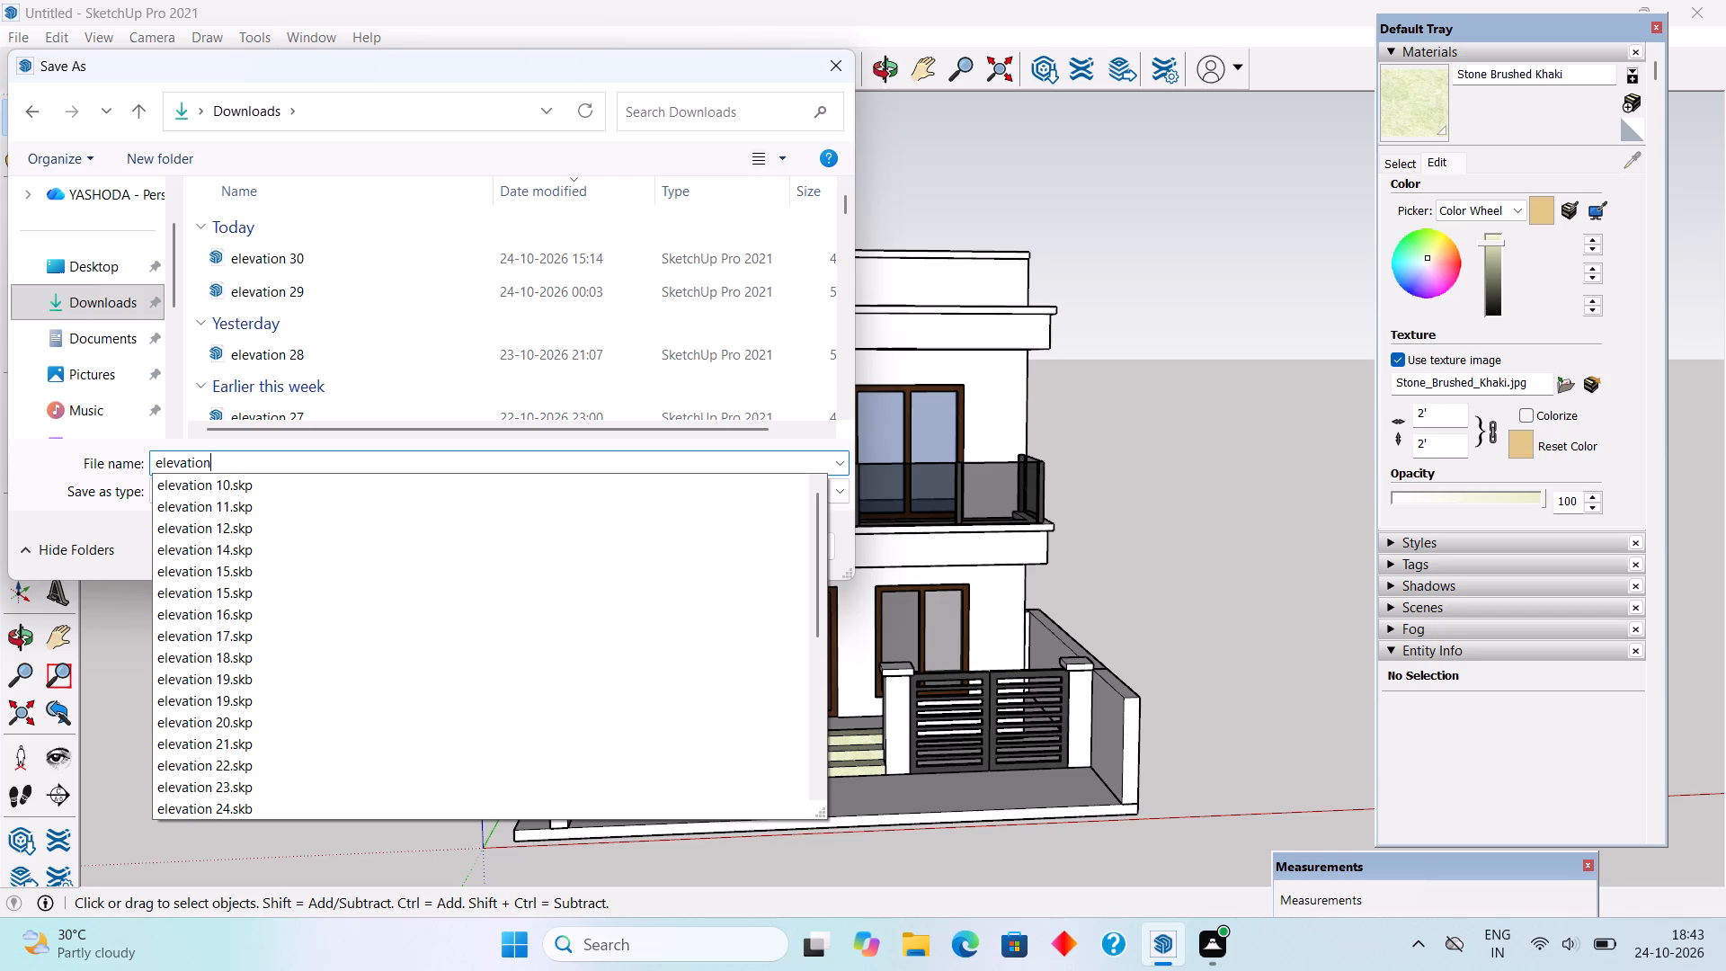
{"action": "key", "text": "space"}
{"action": "type", "text": "31"}
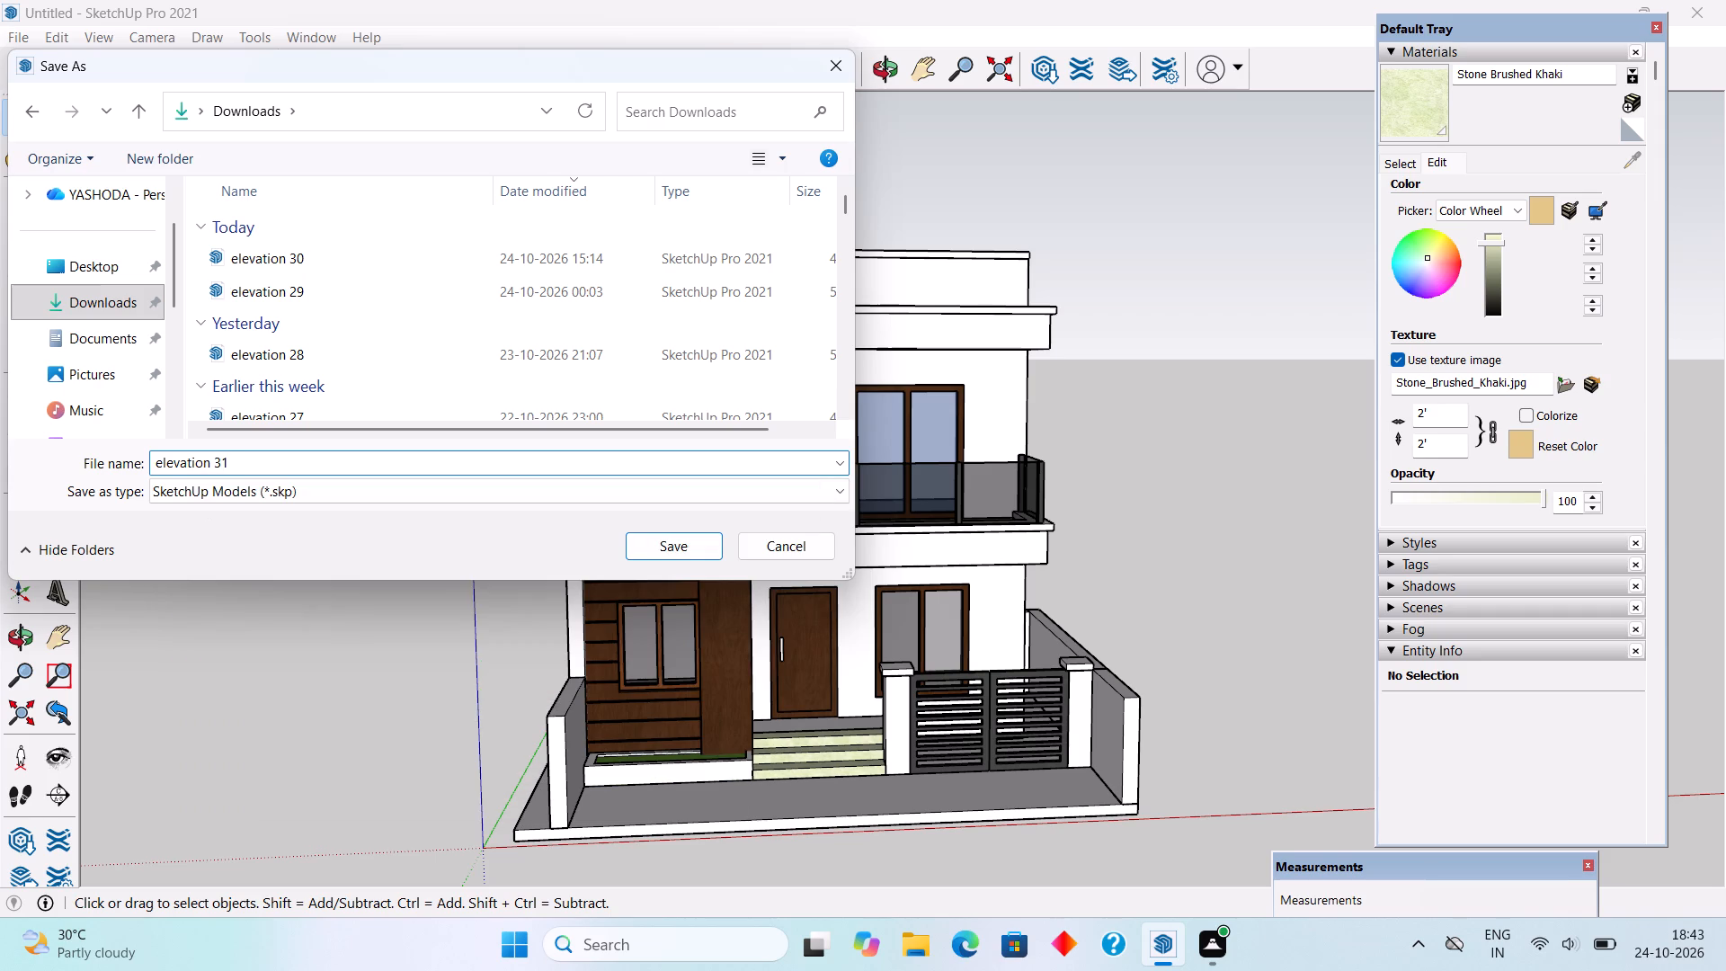
{"action": "left_click", "coordinate": [676, 548]}
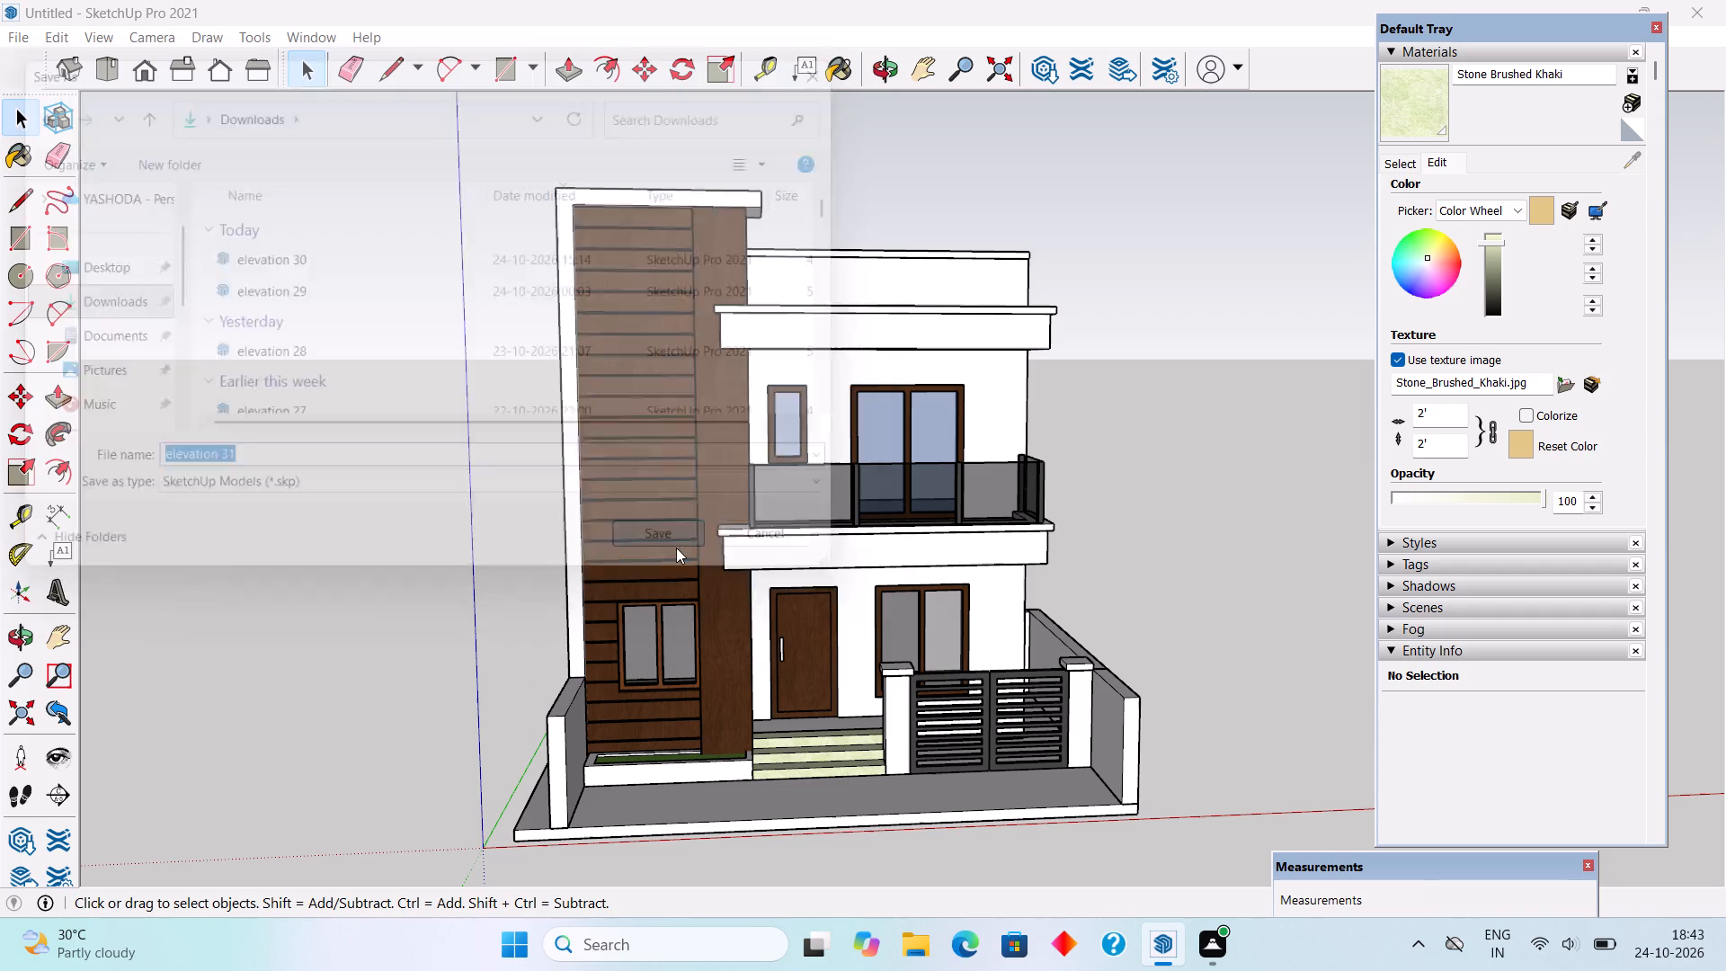